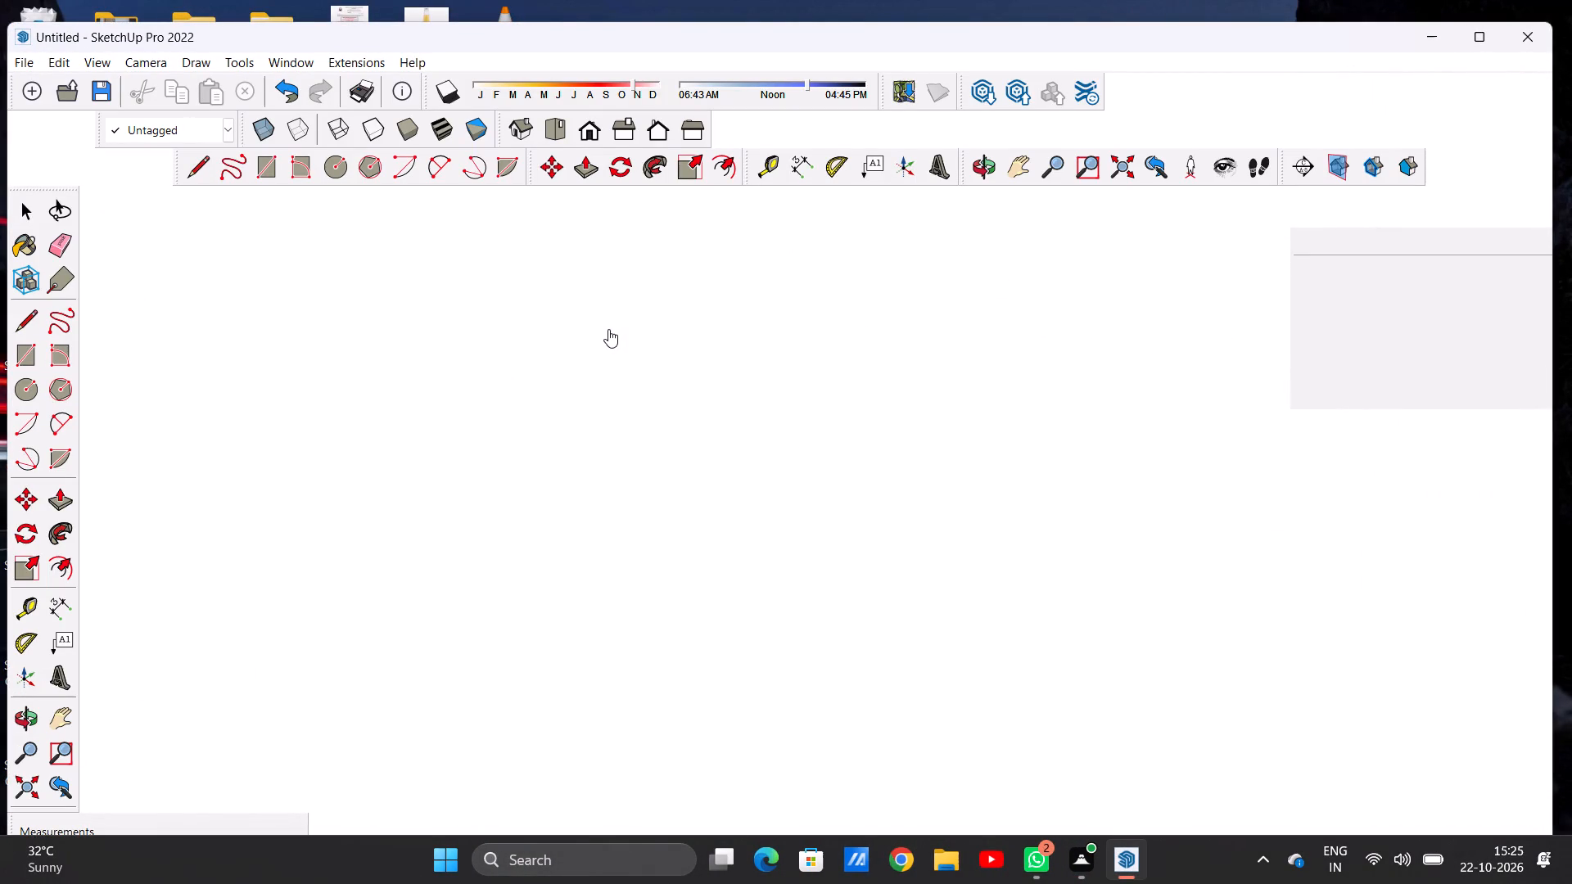
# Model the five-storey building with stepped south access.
# Switch the new untitled model to the standard Top view.
pyautogui.click(555, 129)
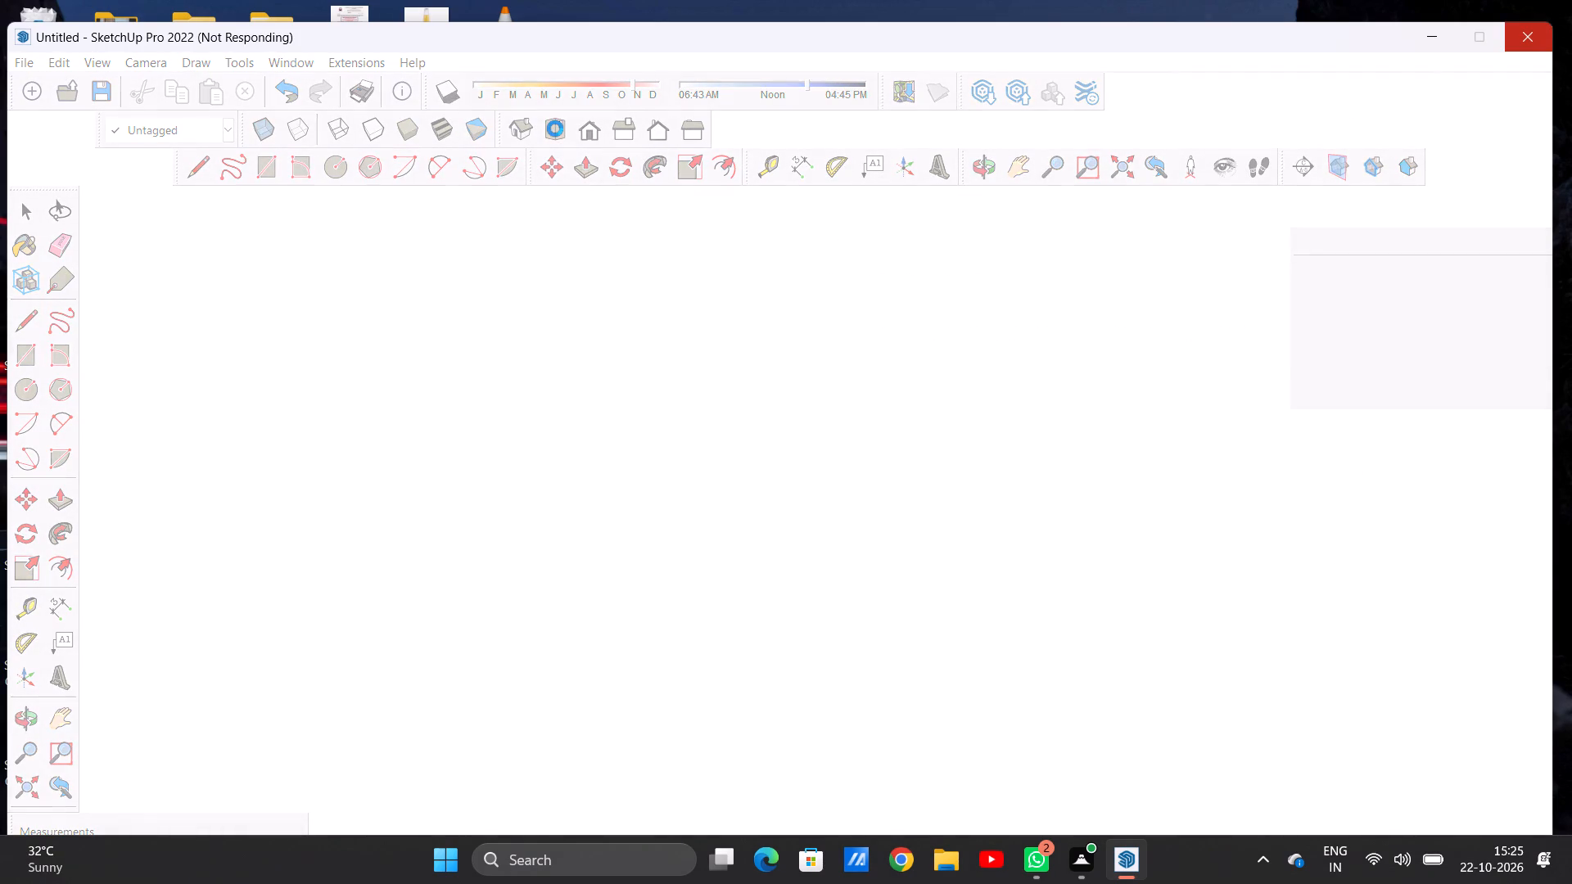
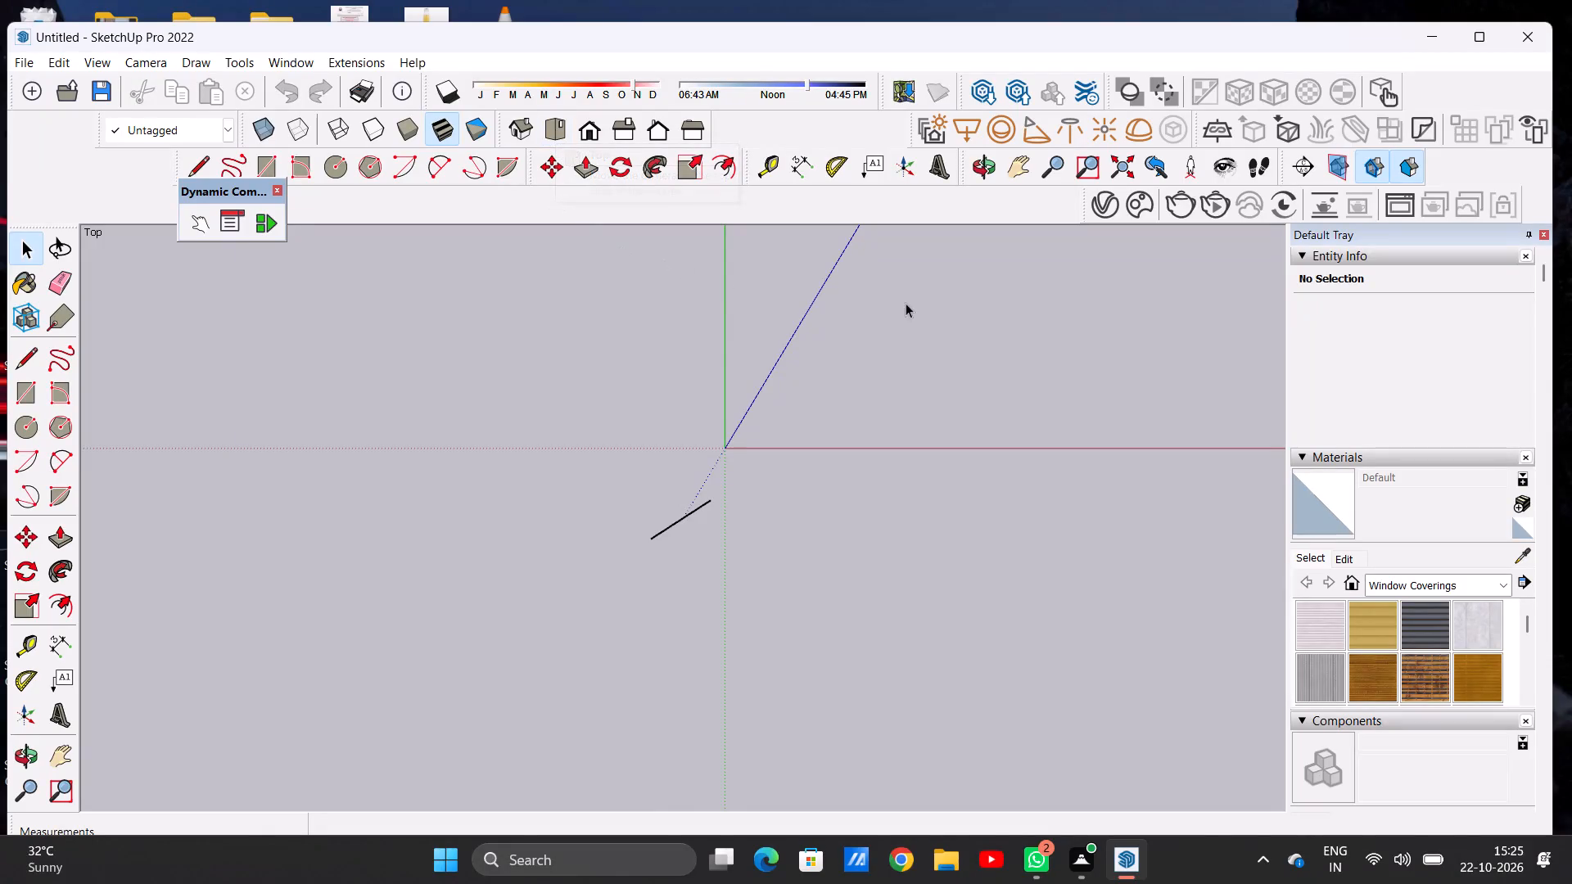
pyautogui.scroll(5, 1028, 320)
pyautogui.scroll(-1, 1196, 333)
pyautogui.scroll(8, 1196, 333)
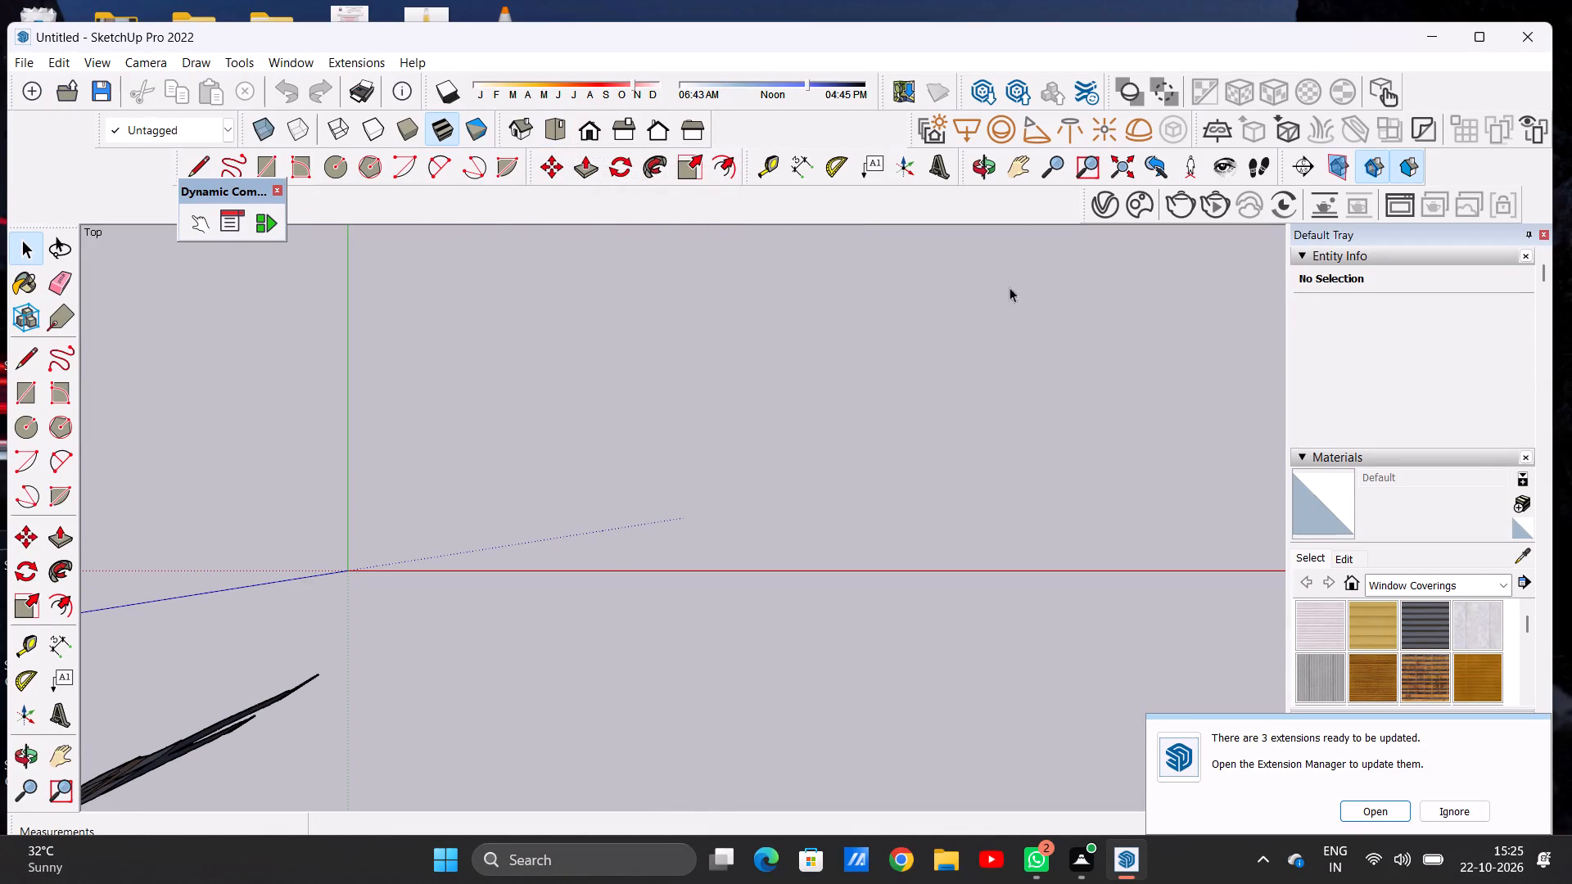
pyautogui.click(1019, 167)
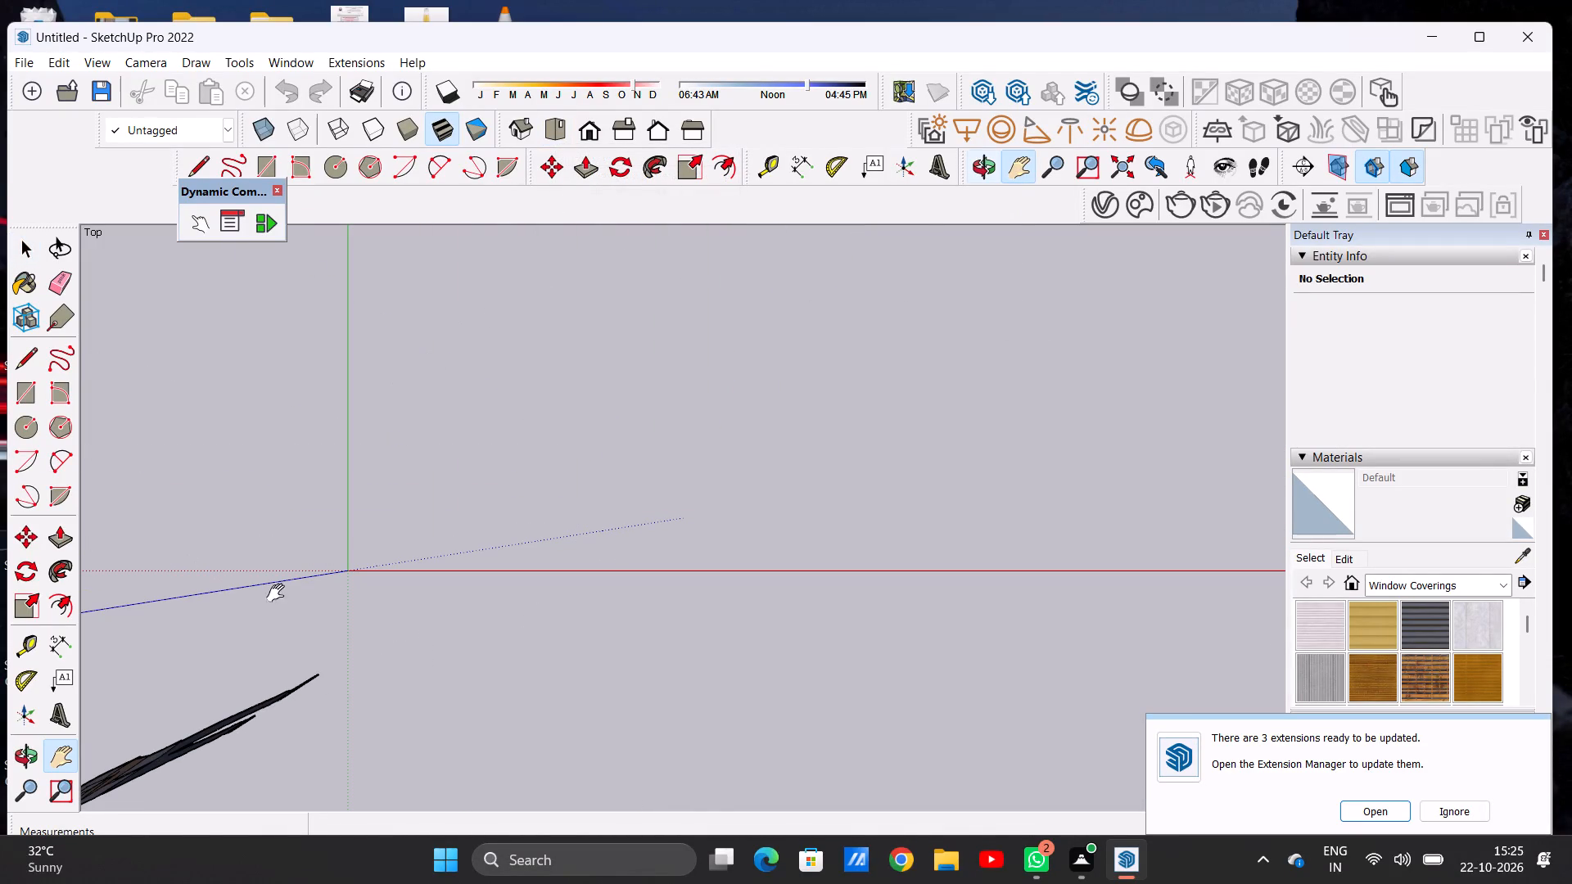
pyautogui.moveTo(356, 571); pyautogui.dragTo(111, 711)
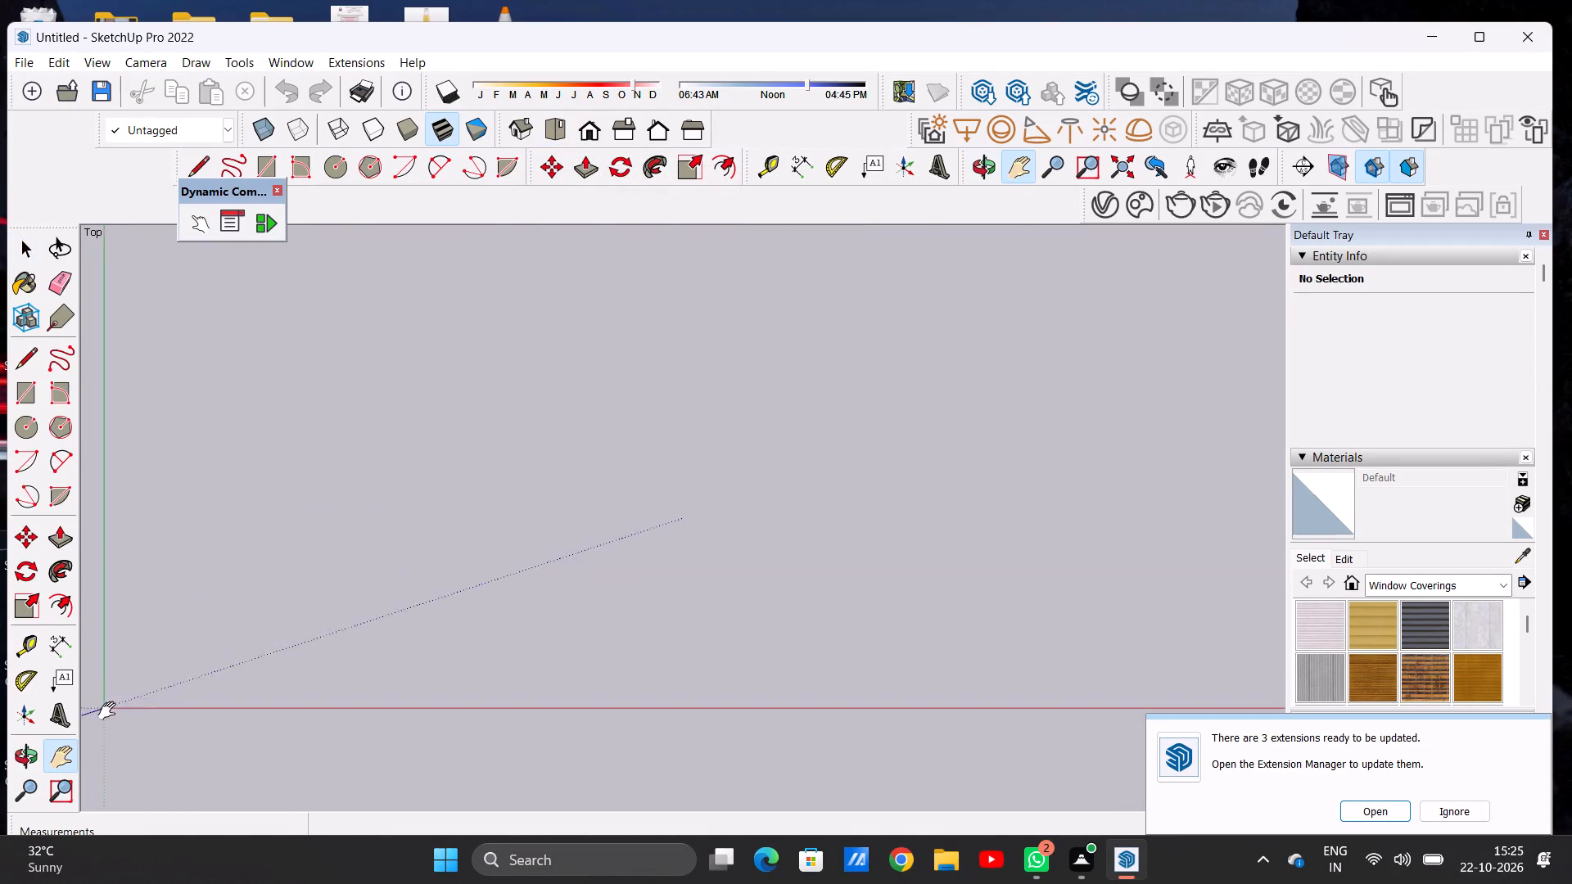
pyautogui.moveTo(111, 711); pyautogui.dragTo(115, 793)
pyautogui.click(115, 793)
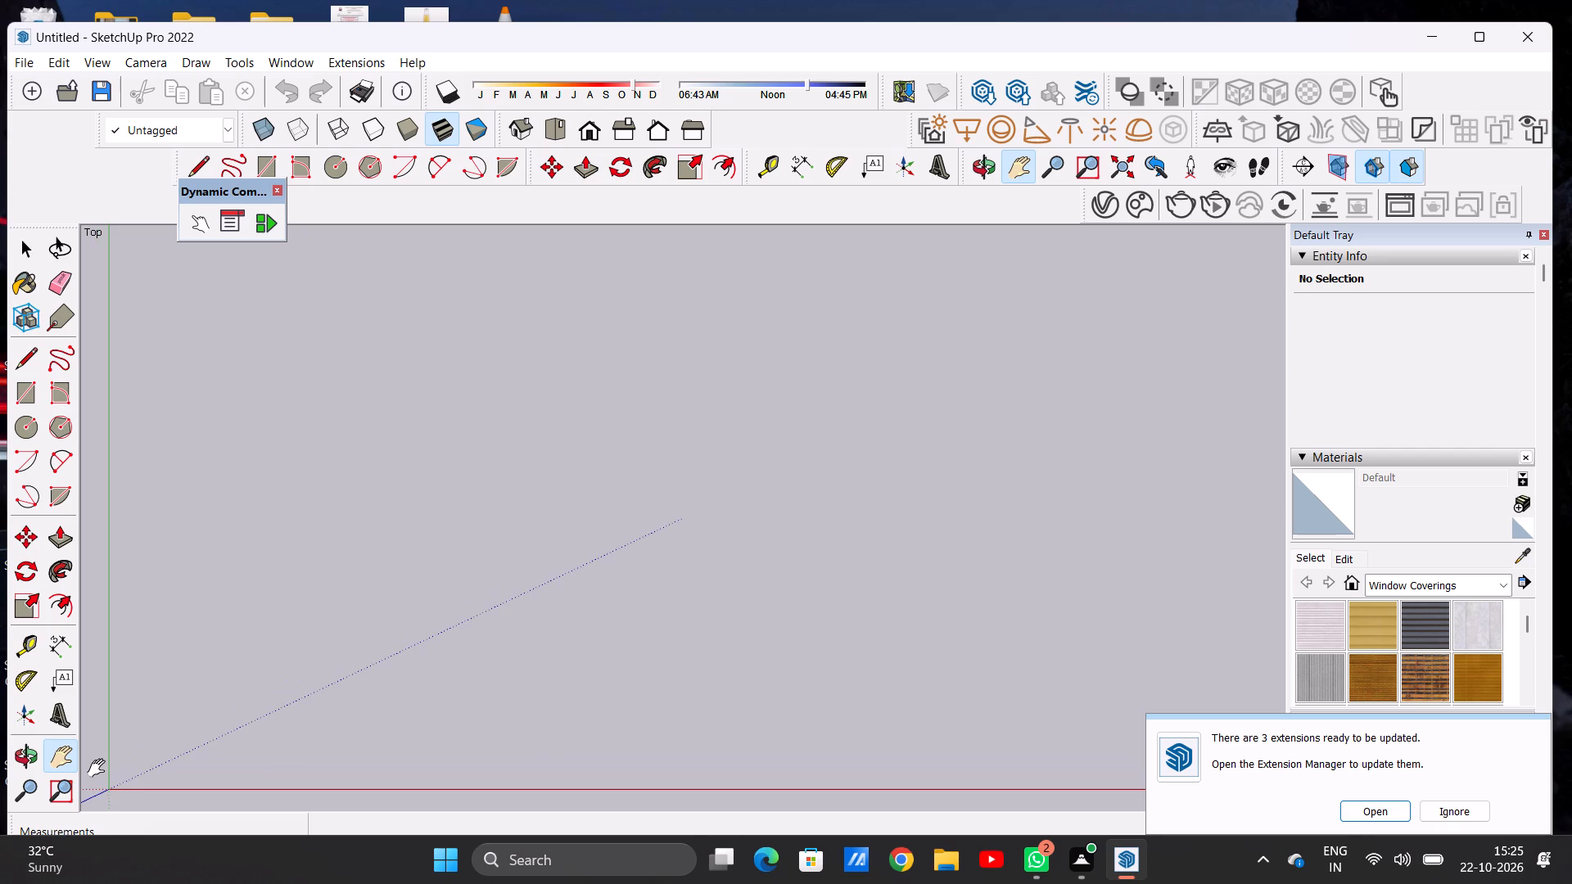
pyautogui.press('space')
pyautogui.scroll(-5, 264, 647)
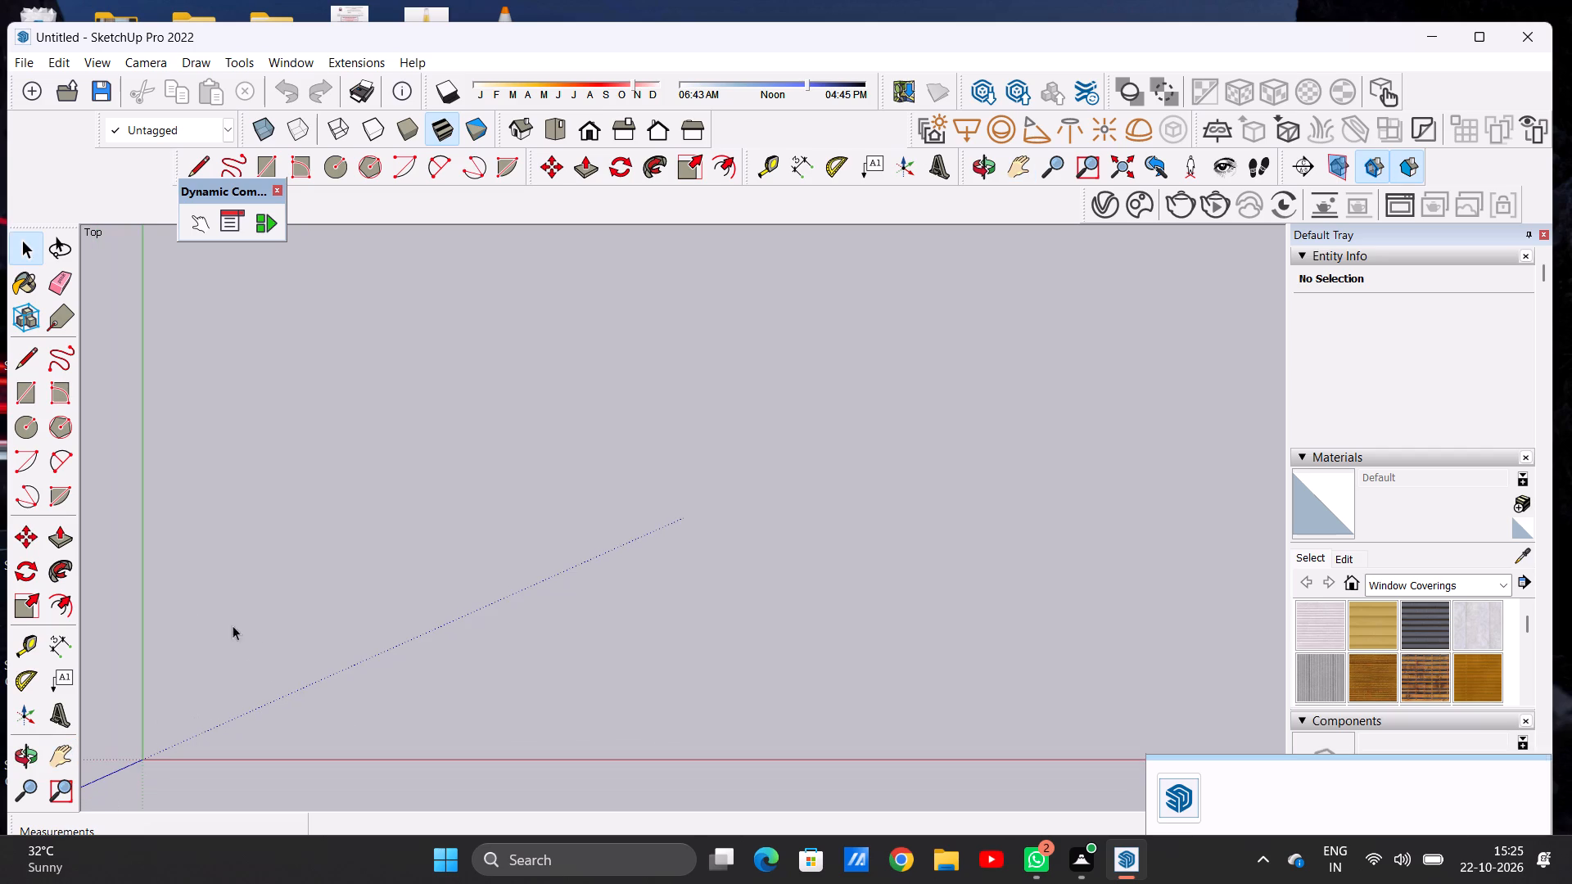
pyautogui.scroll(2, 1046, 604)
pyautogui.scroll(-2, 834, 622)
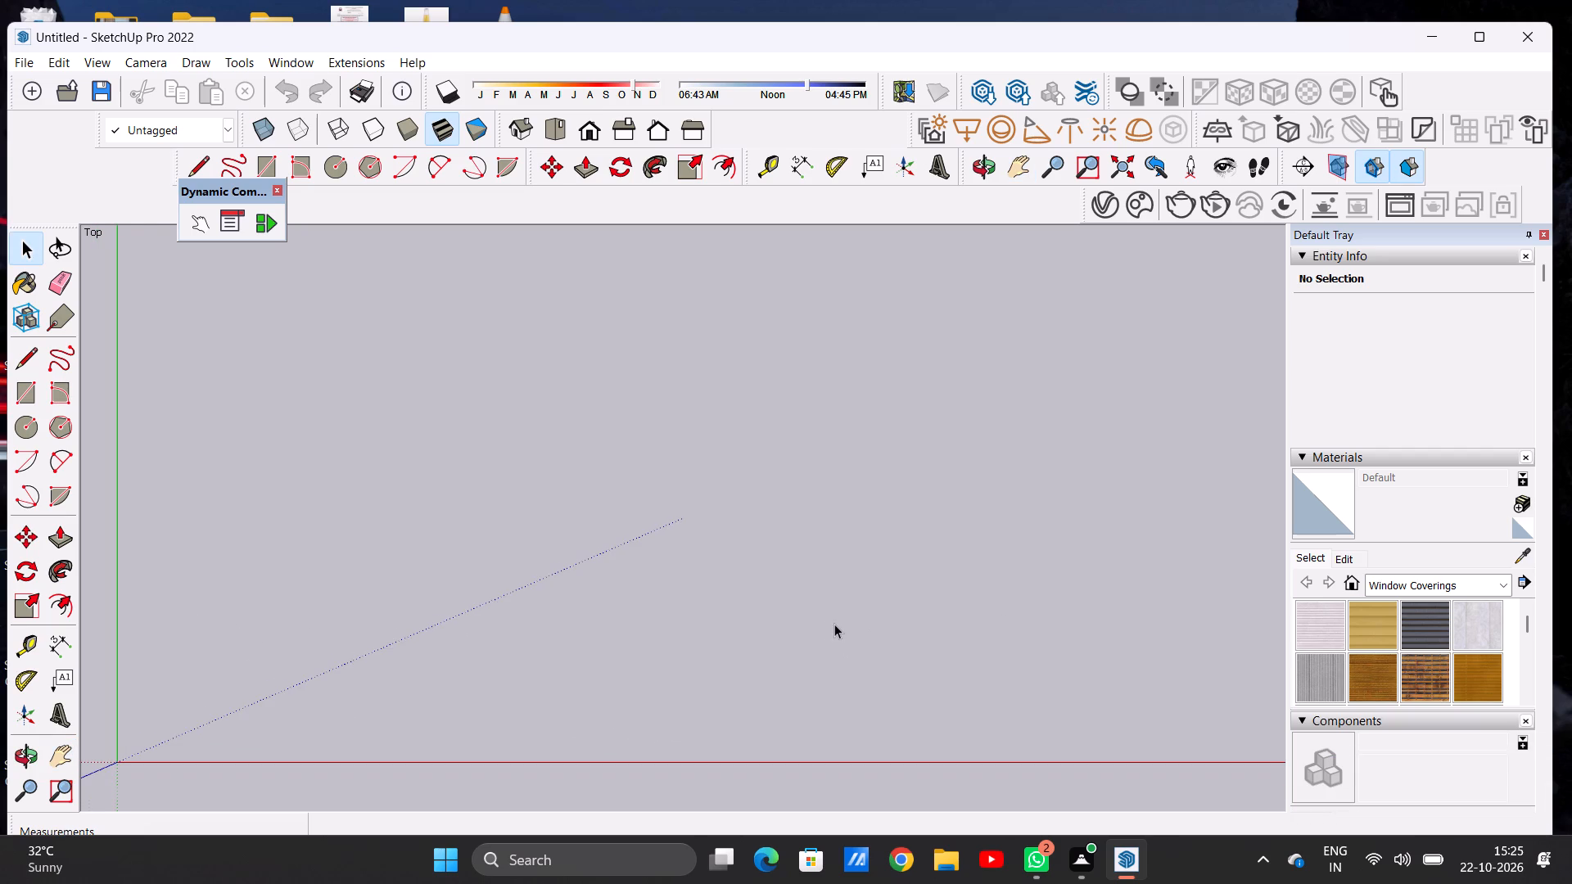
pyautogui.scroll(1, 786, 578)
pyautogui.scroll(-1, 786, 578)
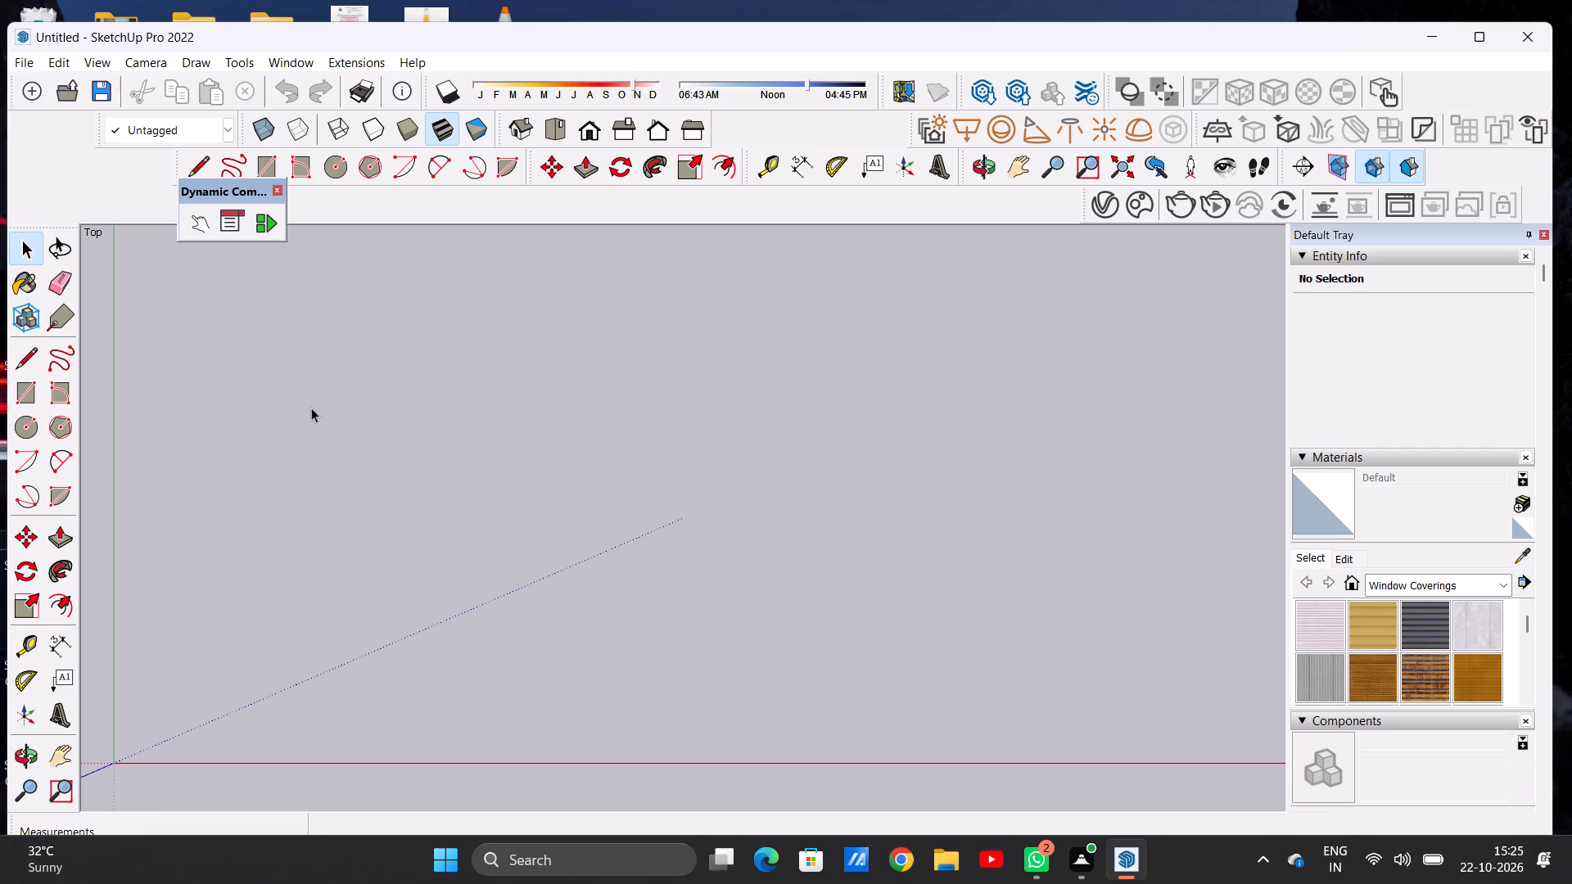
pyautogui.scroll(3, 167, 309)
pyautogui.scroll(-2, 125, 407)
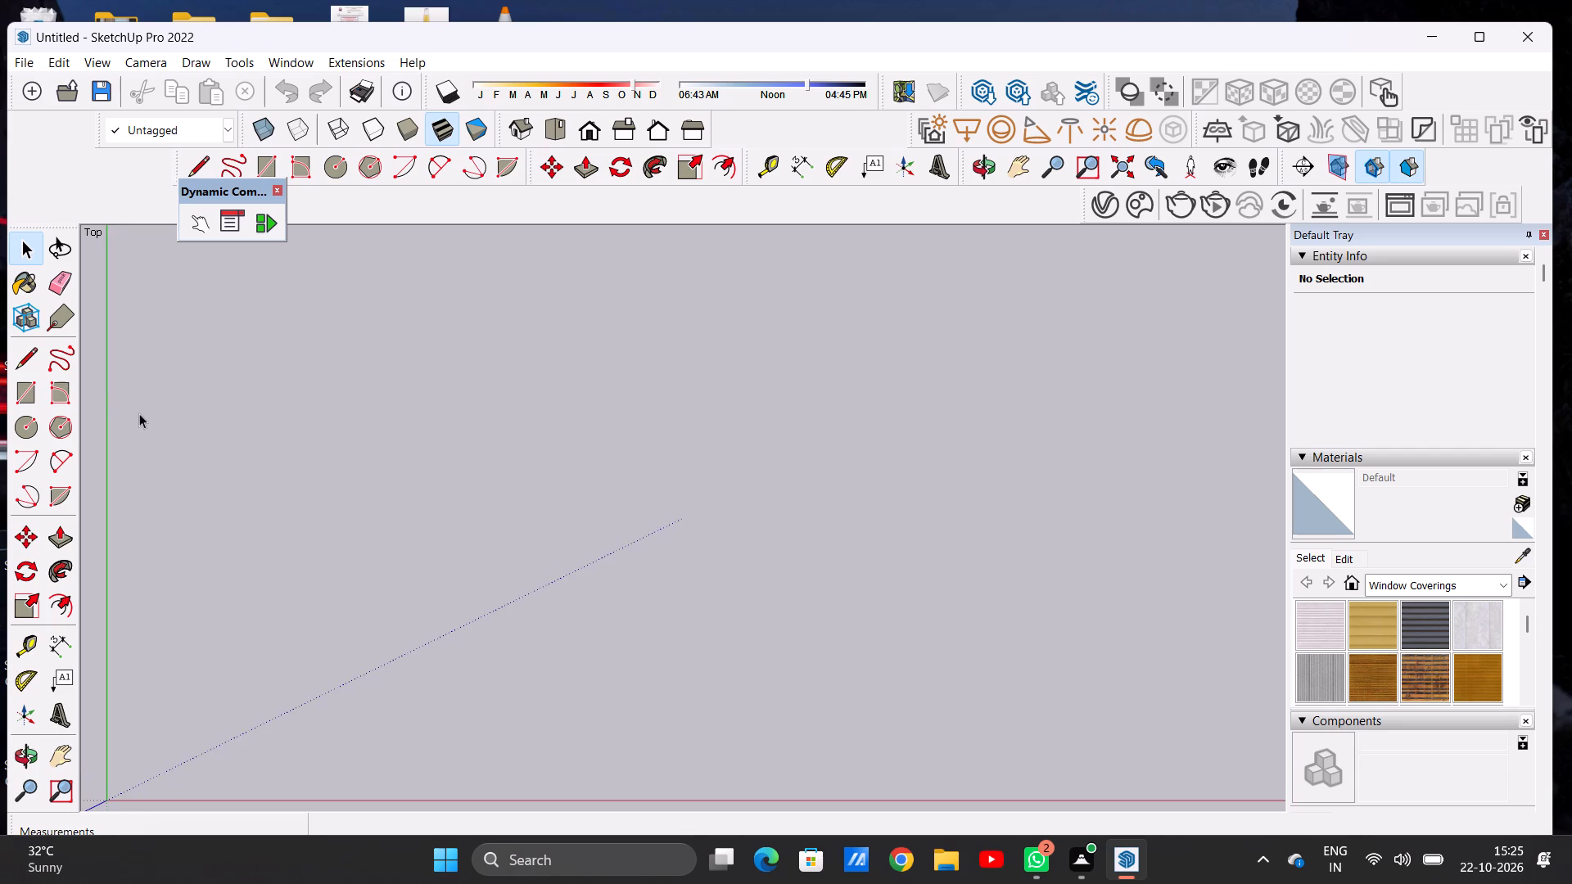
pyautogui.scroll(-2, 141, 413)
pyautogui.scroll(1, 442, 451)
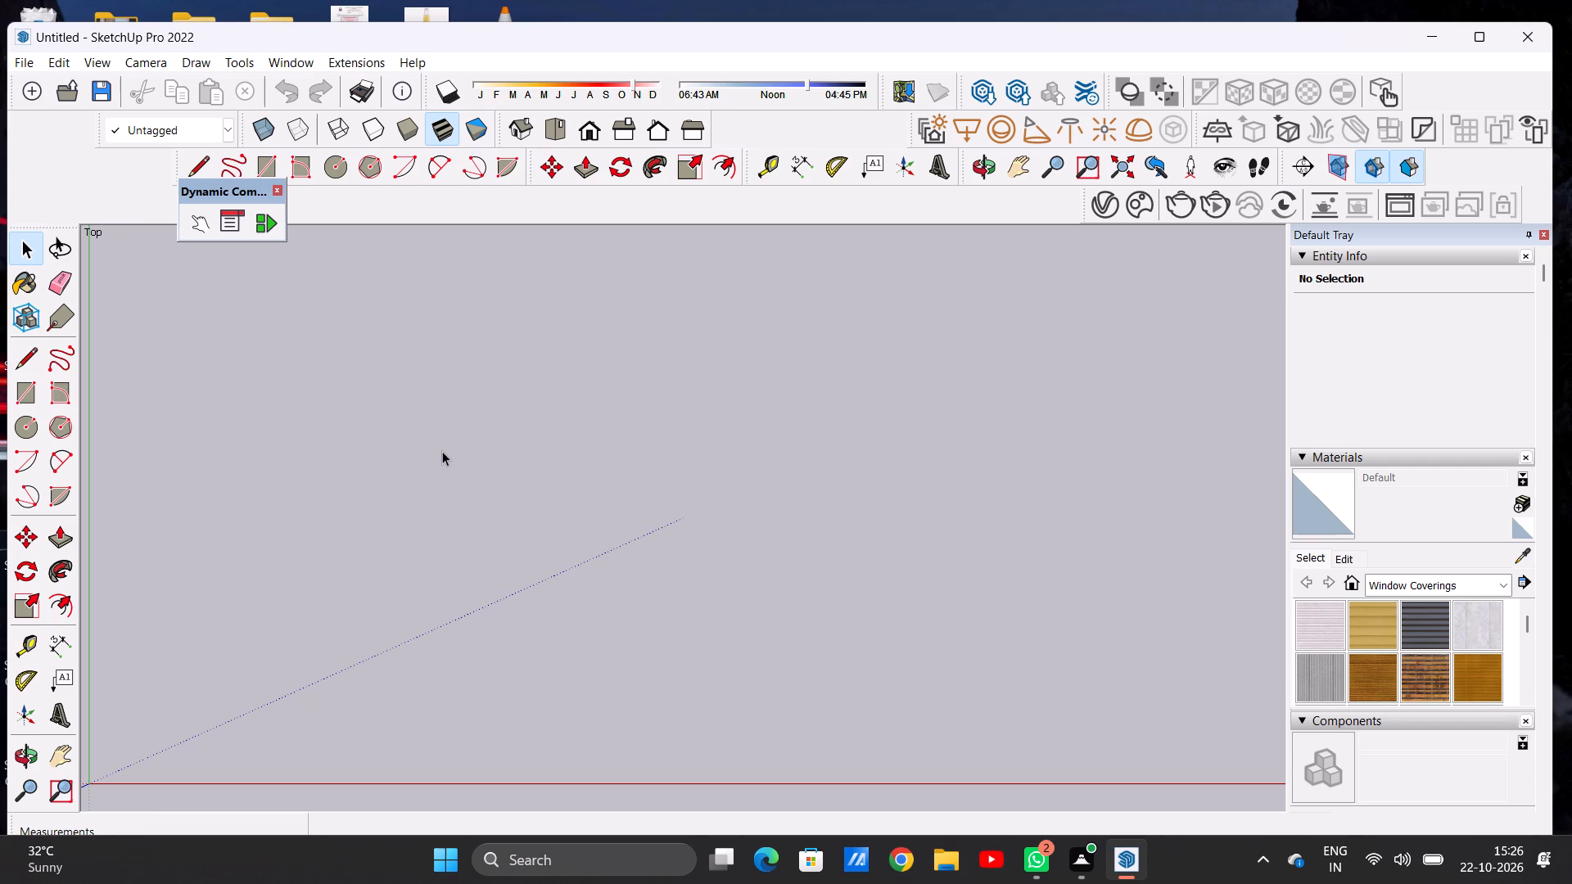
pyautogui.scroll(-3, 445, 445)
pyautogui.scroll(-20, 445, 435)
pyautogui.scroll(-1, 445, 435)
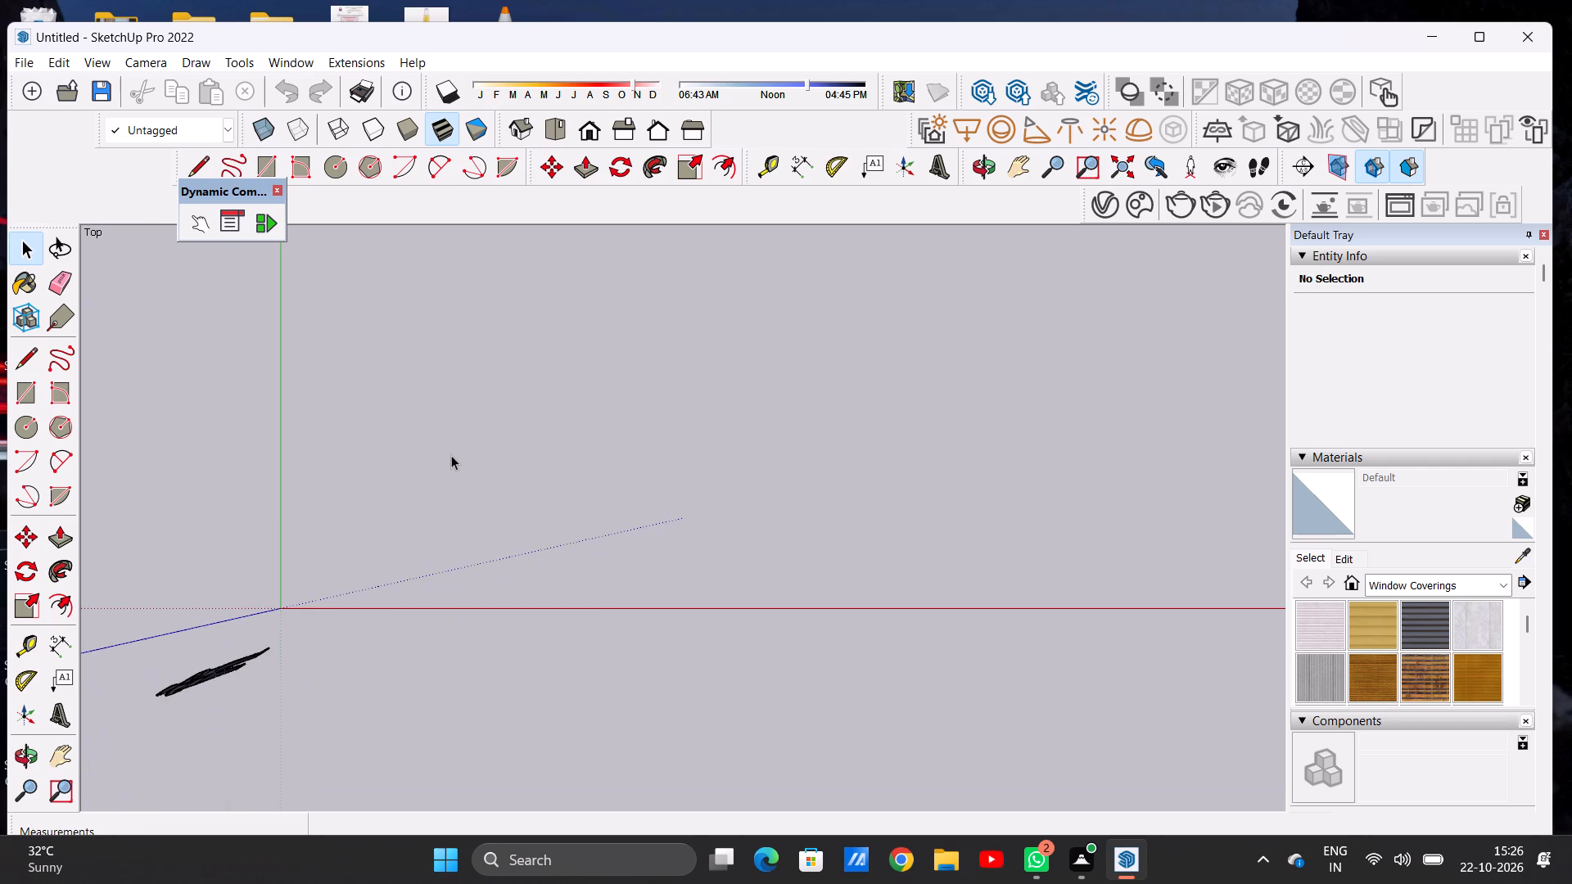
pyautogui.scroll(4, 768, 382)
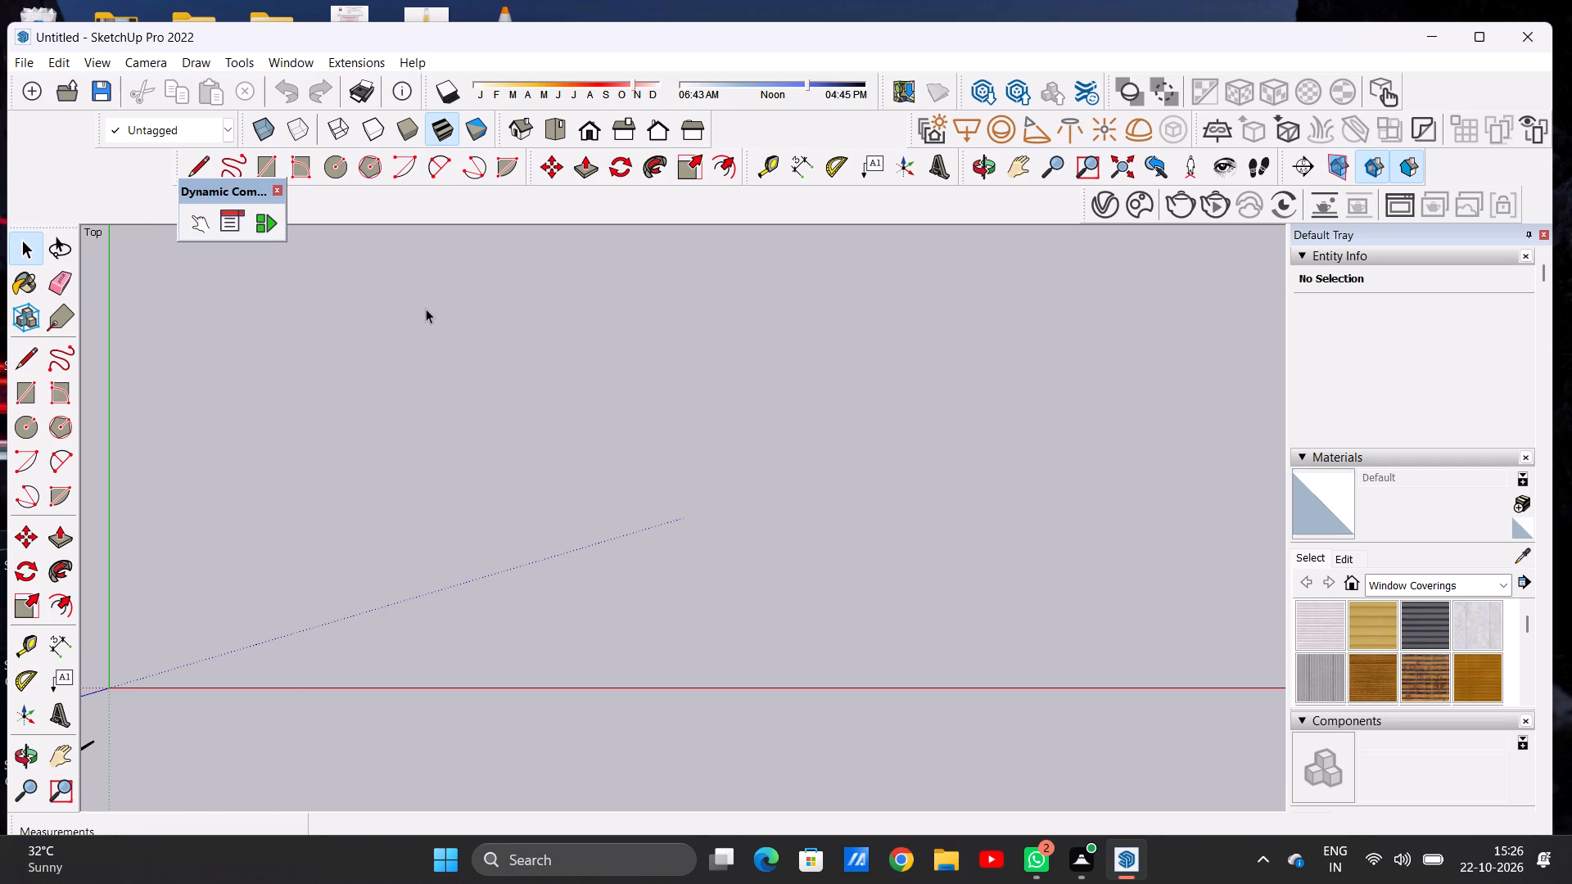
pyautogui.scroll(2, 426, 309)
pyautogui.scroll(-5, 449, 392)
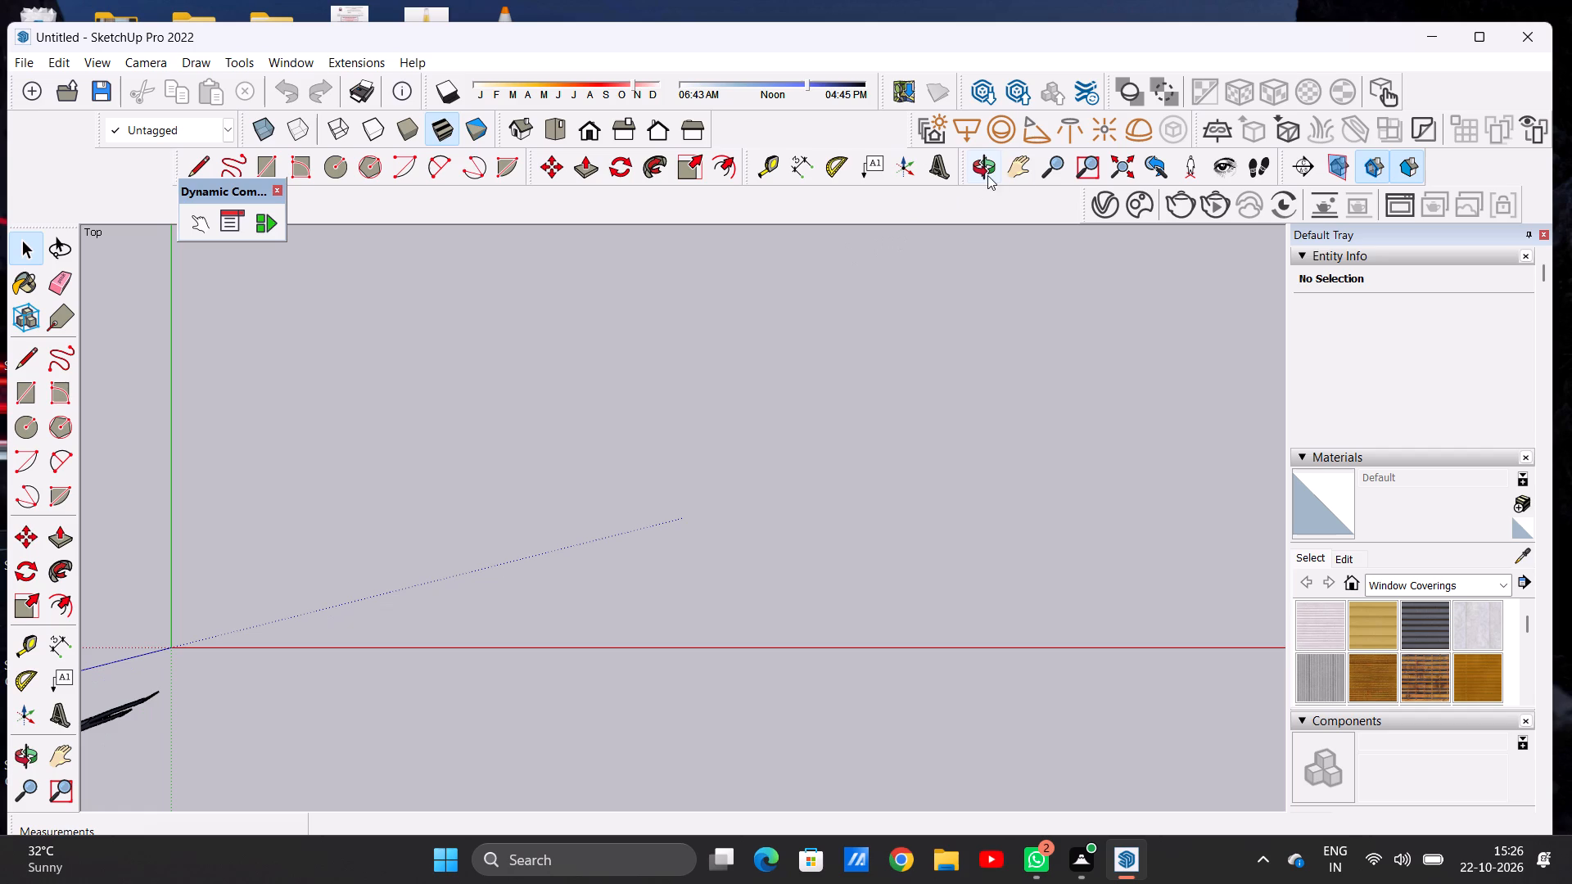
# Draw a rectangle about 32' 11" by 18' on the ground plane, beside the origin in the positive red-green quadrant.
pyautogui.click(1021, 169)
pyautogui.moveTo(196, 662); pyautogui.dragTo(118, 803)
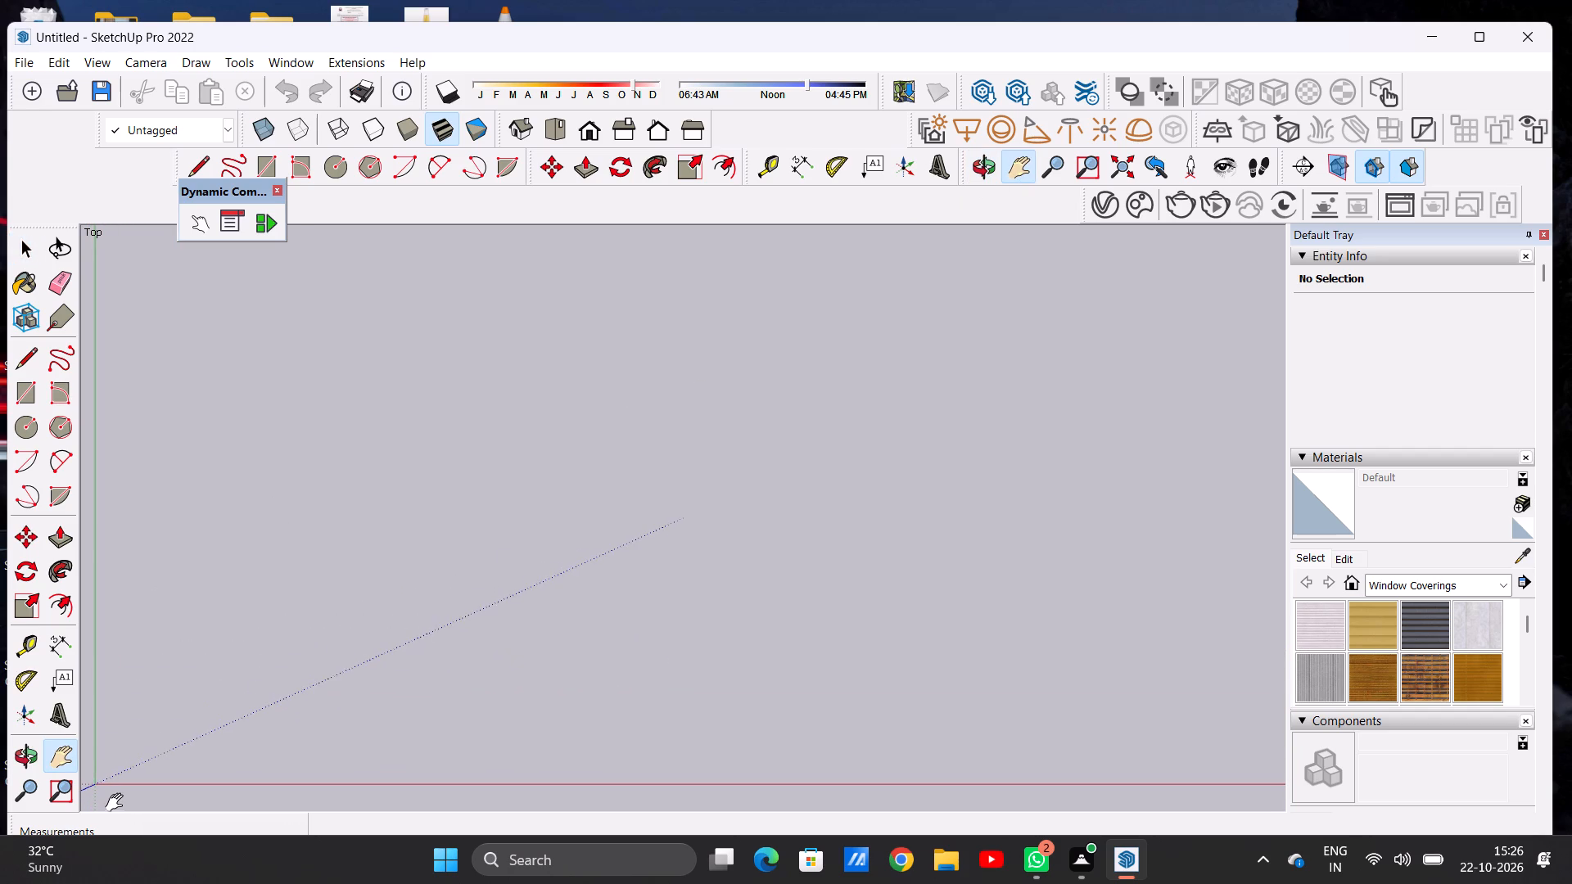
pyautogui.moveTo(118, 803); pyautogui.dragTo(120, 805)
pyautogui.press('space')
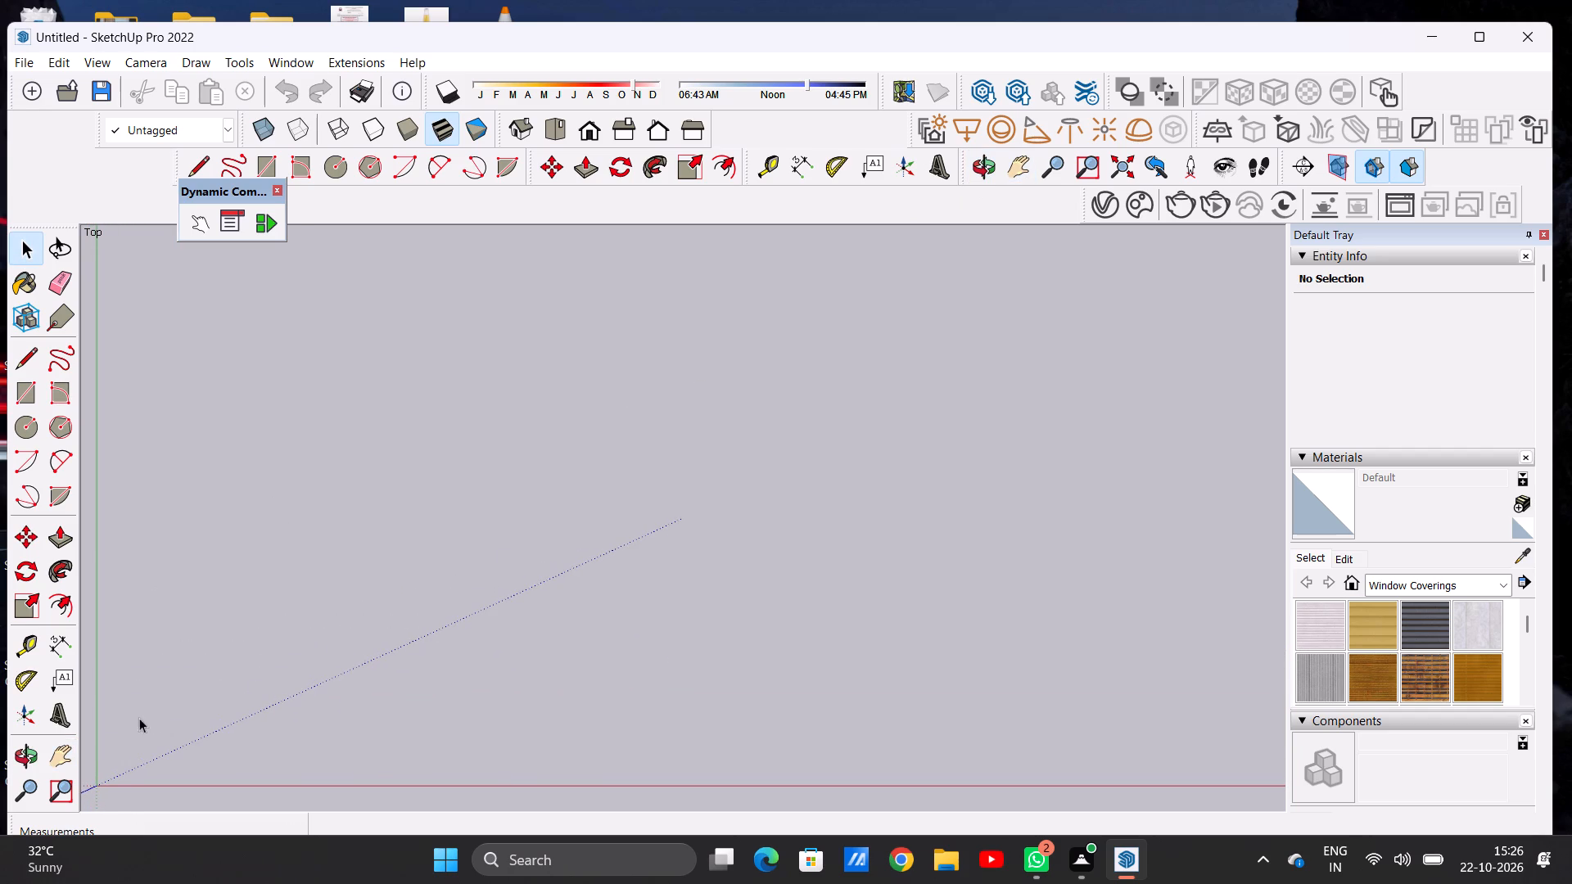
pyautogui.click(260, 160)
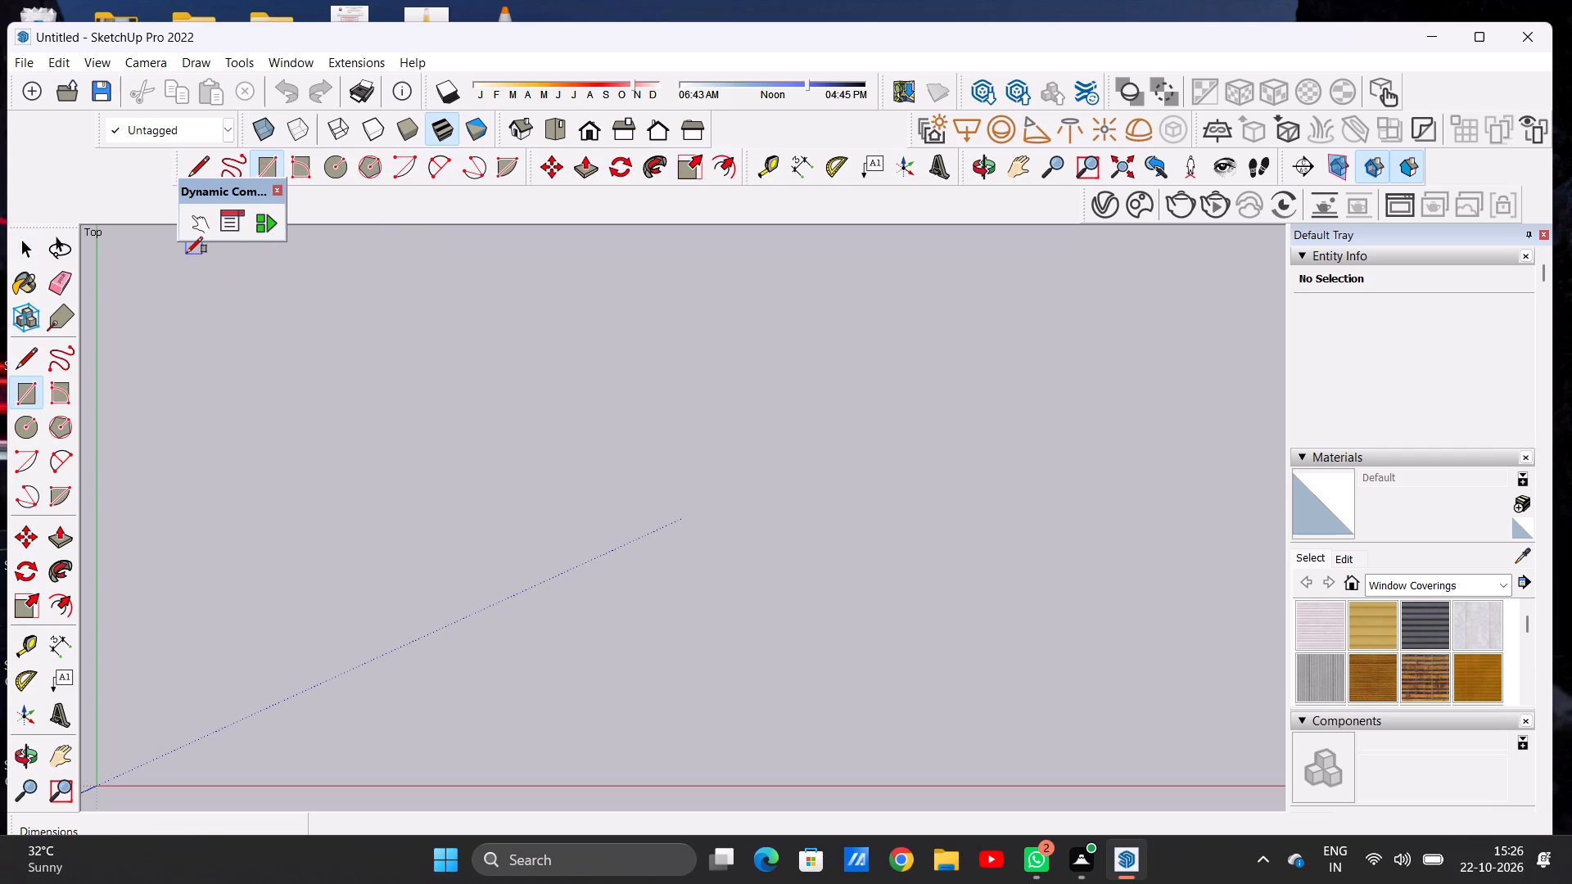
pyautogui.click(187, 253)
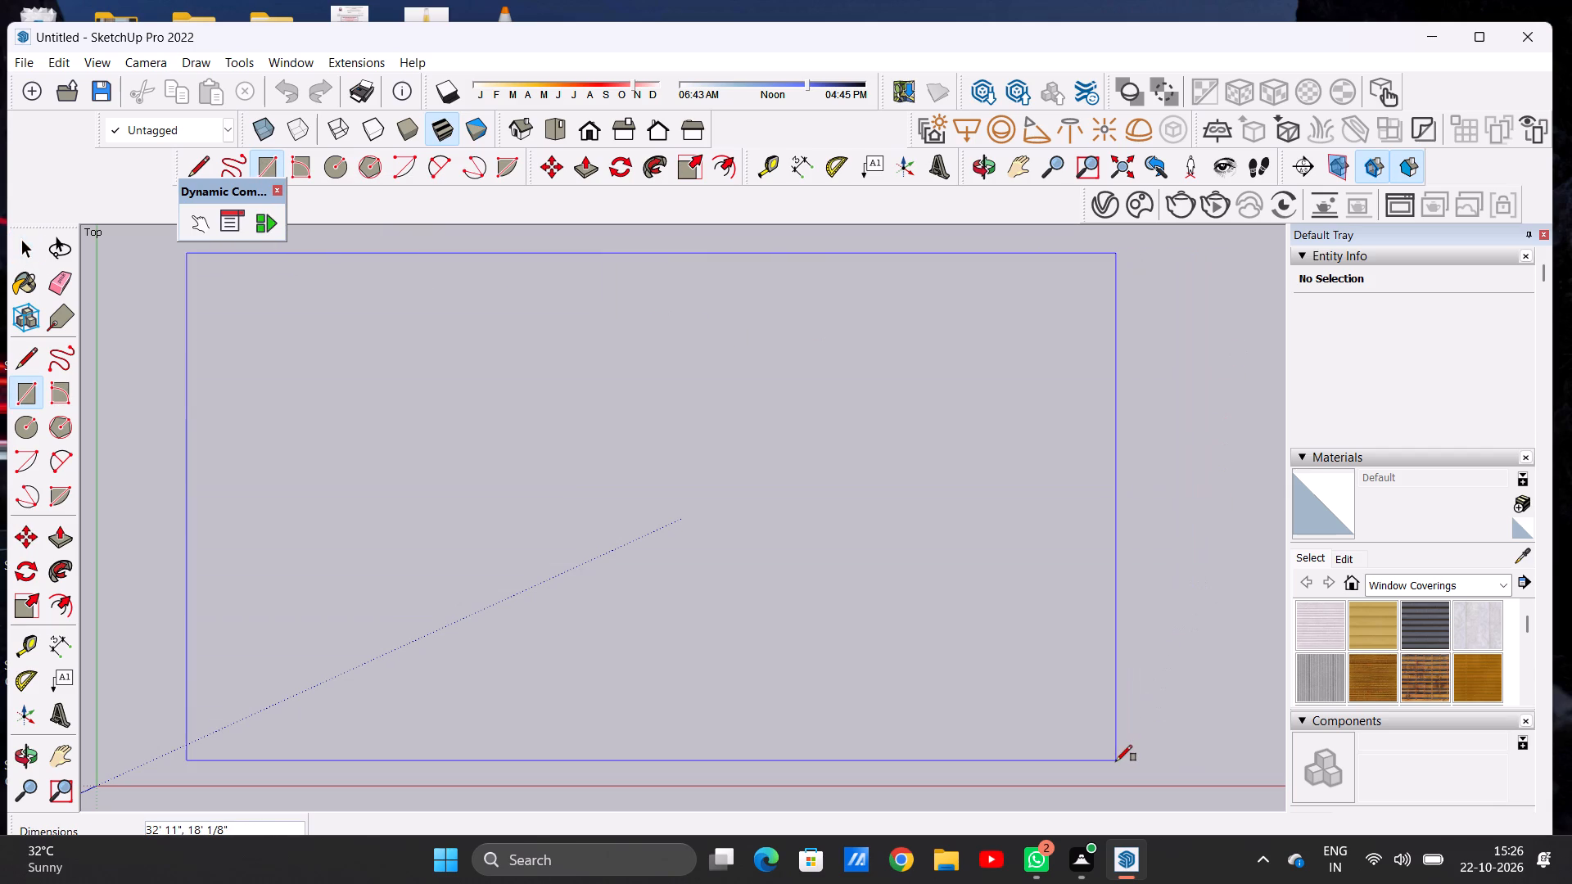
pyautogui.click(1116, 761)
pyautogui.press('space')
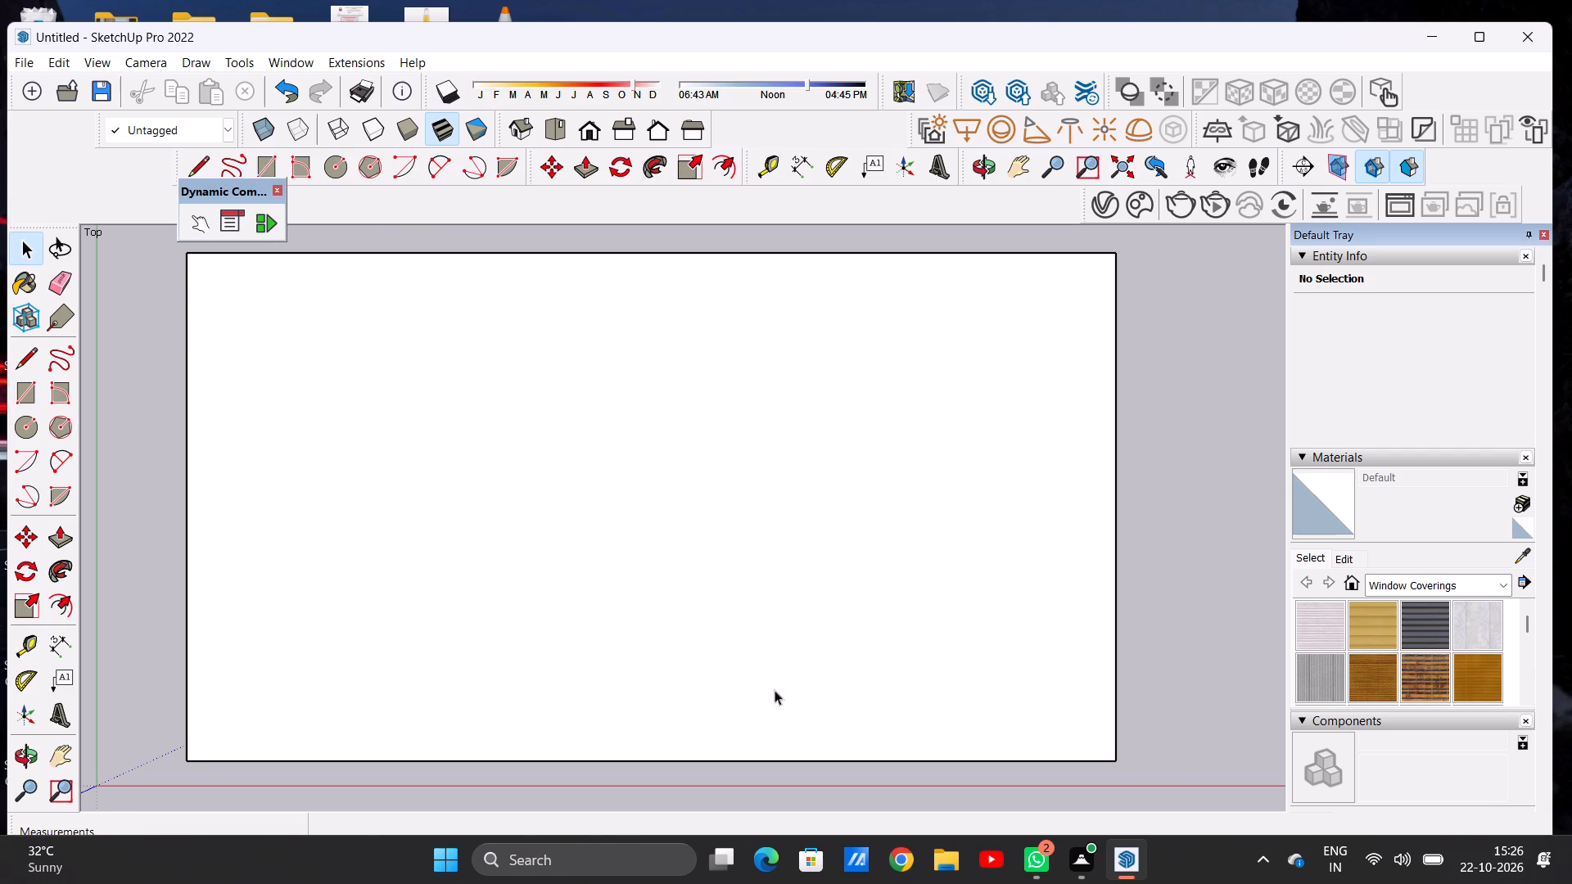
# Move the whole rectangle, face and edges, diagonally away from the origin along the positive red and green directions.
pyautogui.scroll(-14, 547, 591)
pyautogui.scroll(6, 797, 375)
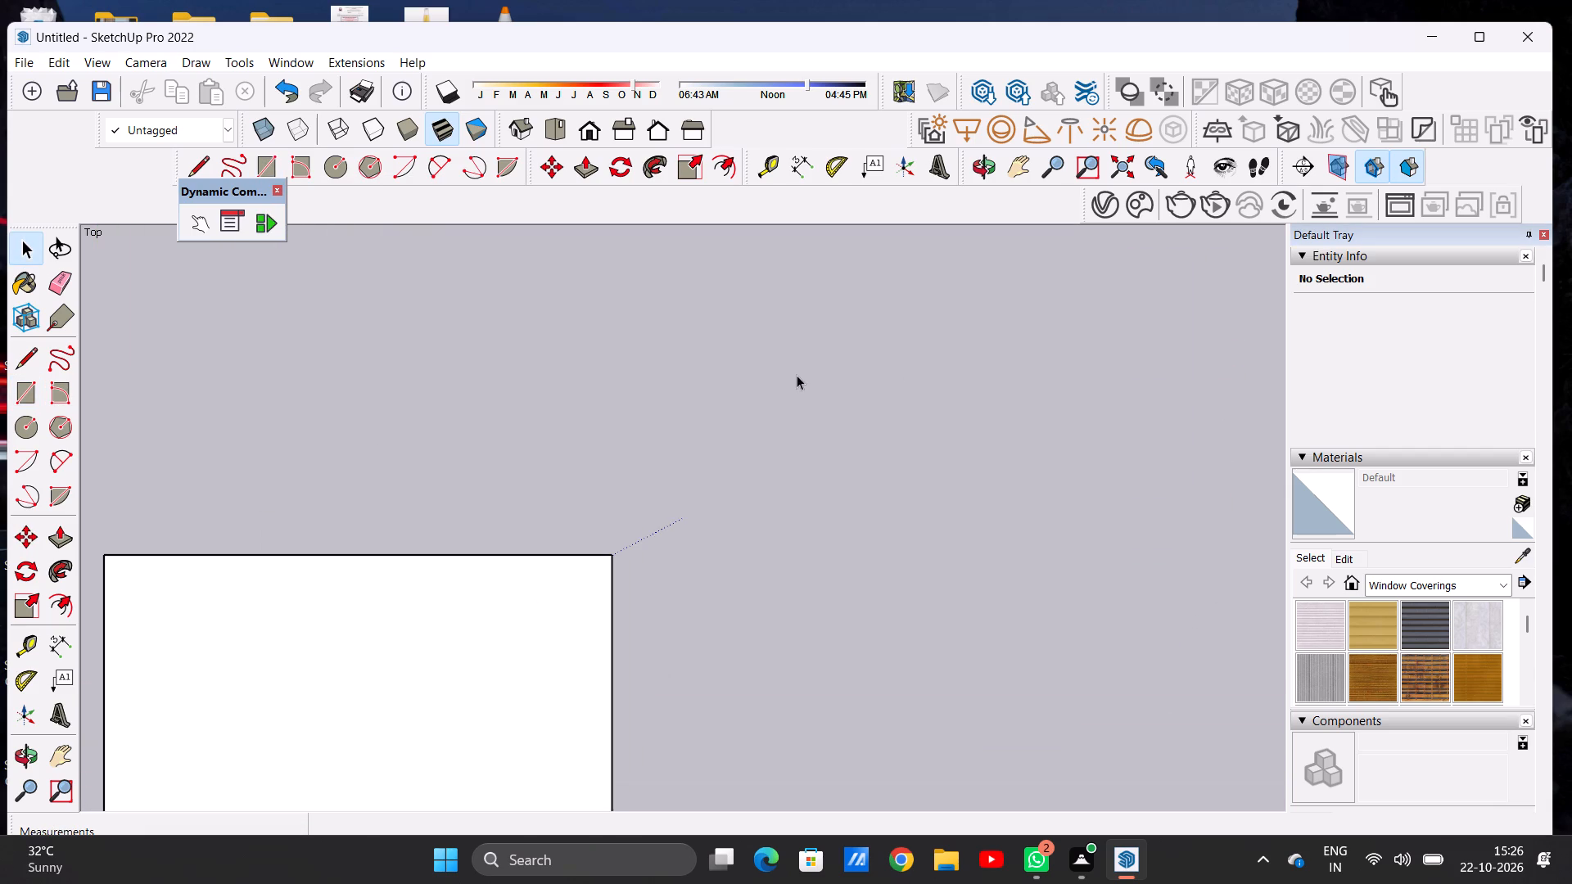
pyautogui.scroll(-3, 468, 394)
pyautogui.tripleClick(522, 559)
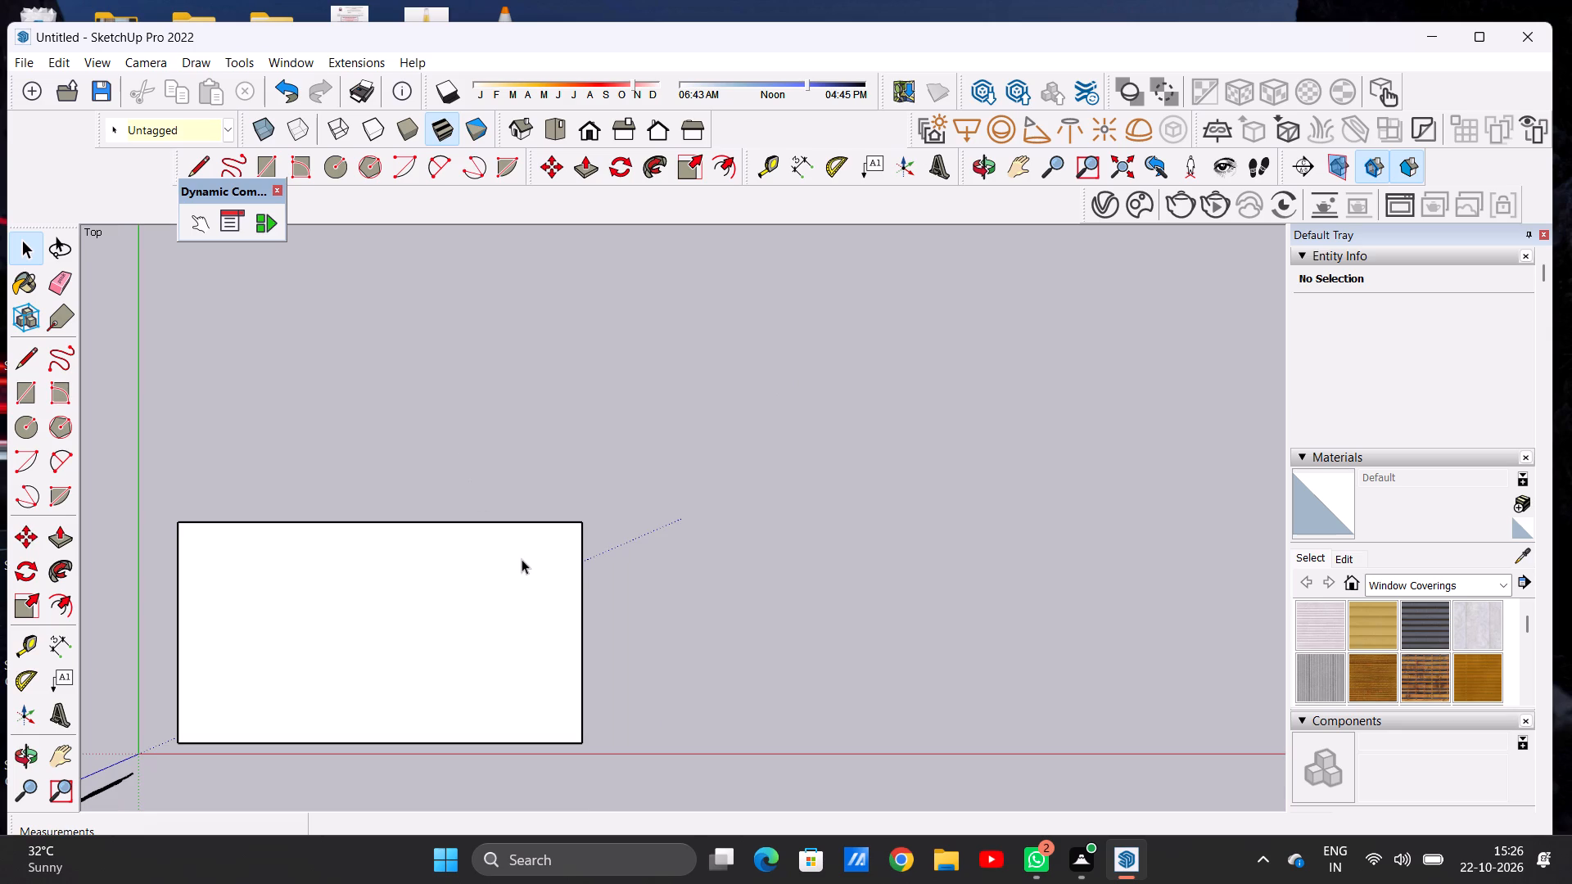
pyautogui.press('m')
pyautogui.click(582, 521)
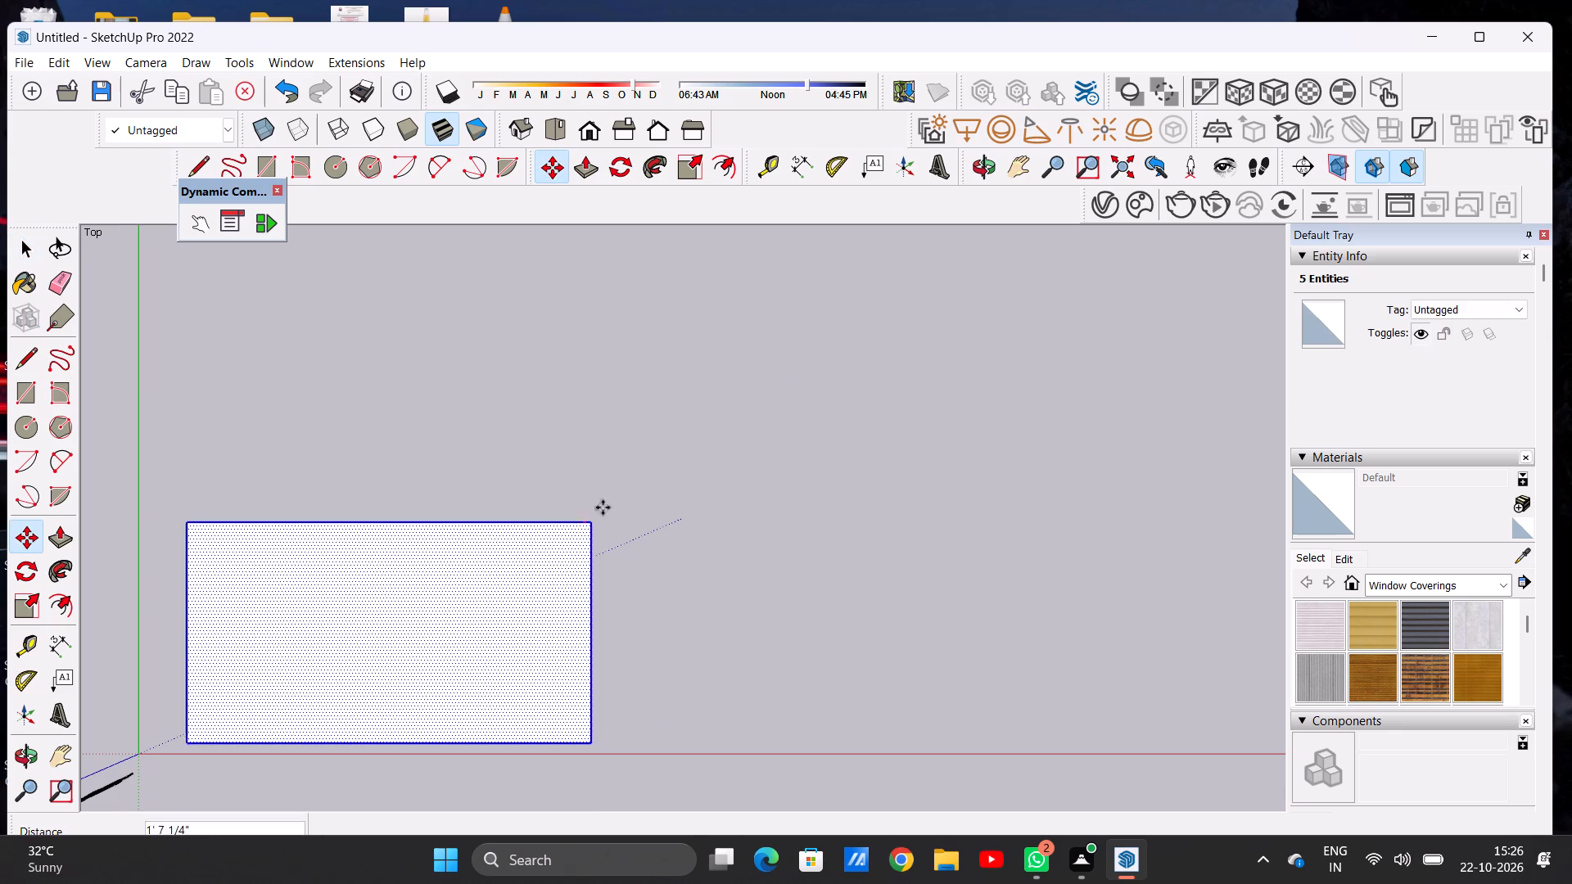
pyautogui.click(844, 355)
pyautogui.press('space')
pyautogui.click(918, 415)
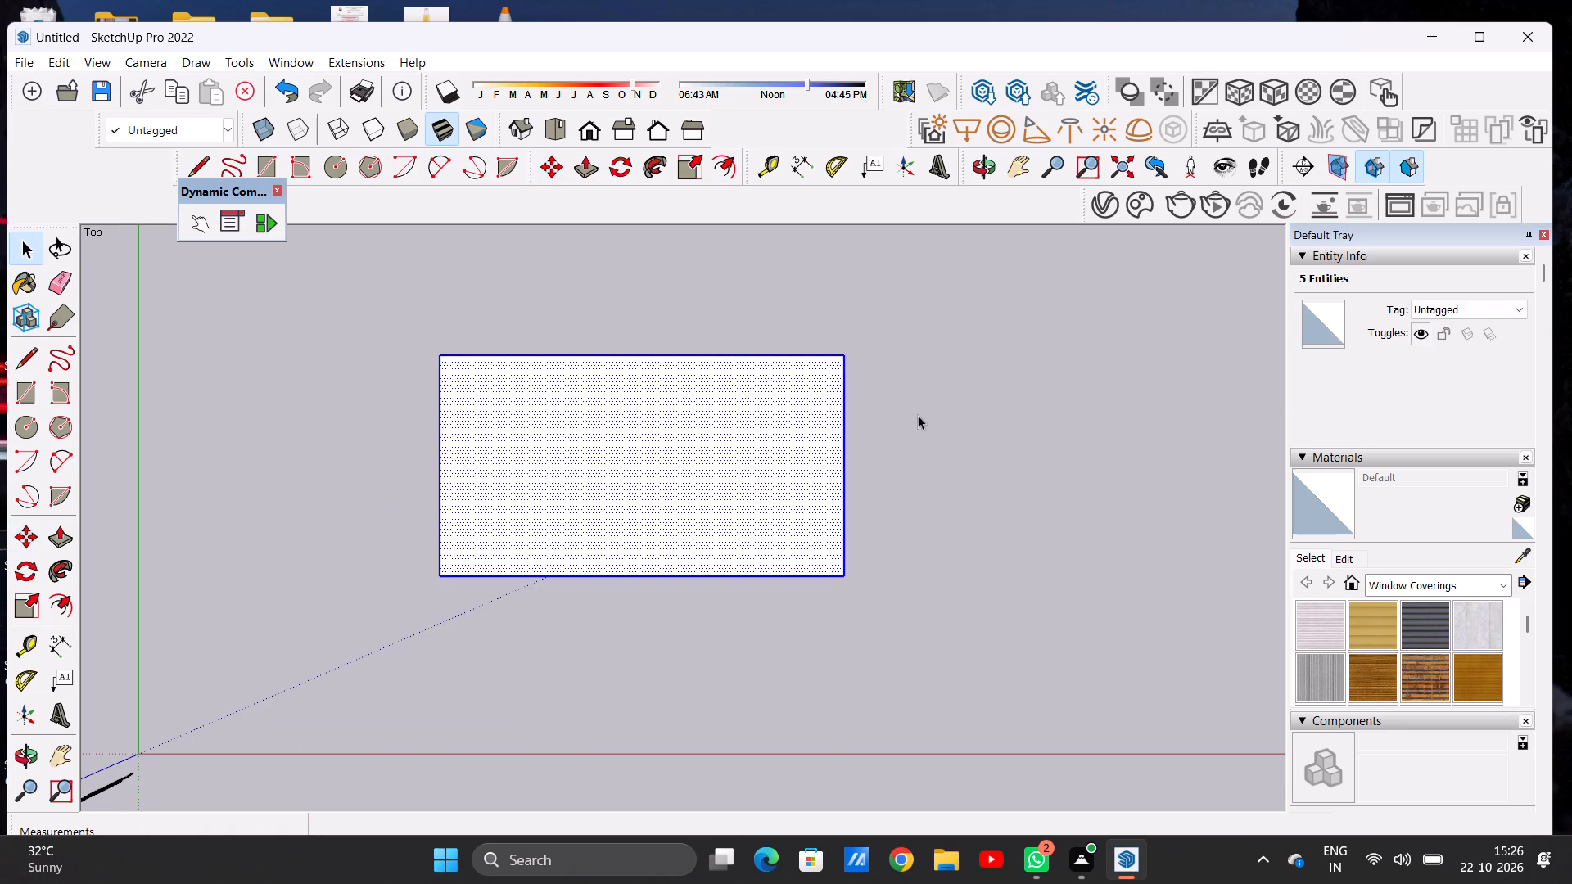
# Draw an adjoining rectangle about 5' deep along the full length of the first rectangle's far long edge.
pyautogui.scroll(2, 705, 442)
pyautogui.scroll(-7, 702, 453)
pyautogui.scroll(3, 735, 393)
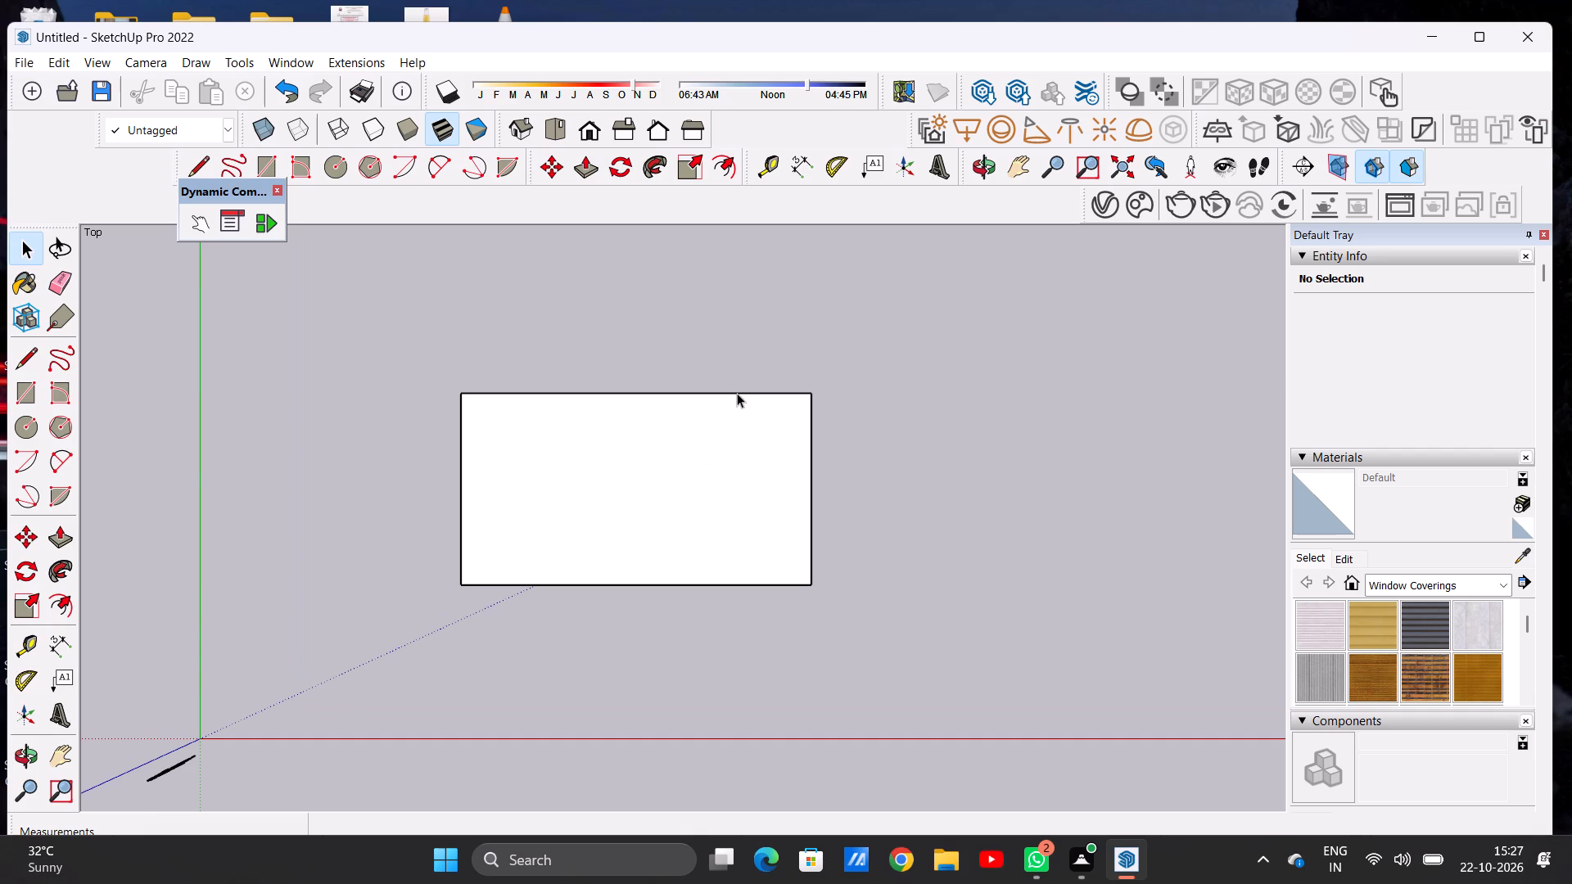
pyautogui.scroll(-5, 536, 433)
pyautogui.scroll(6, 598, 443)
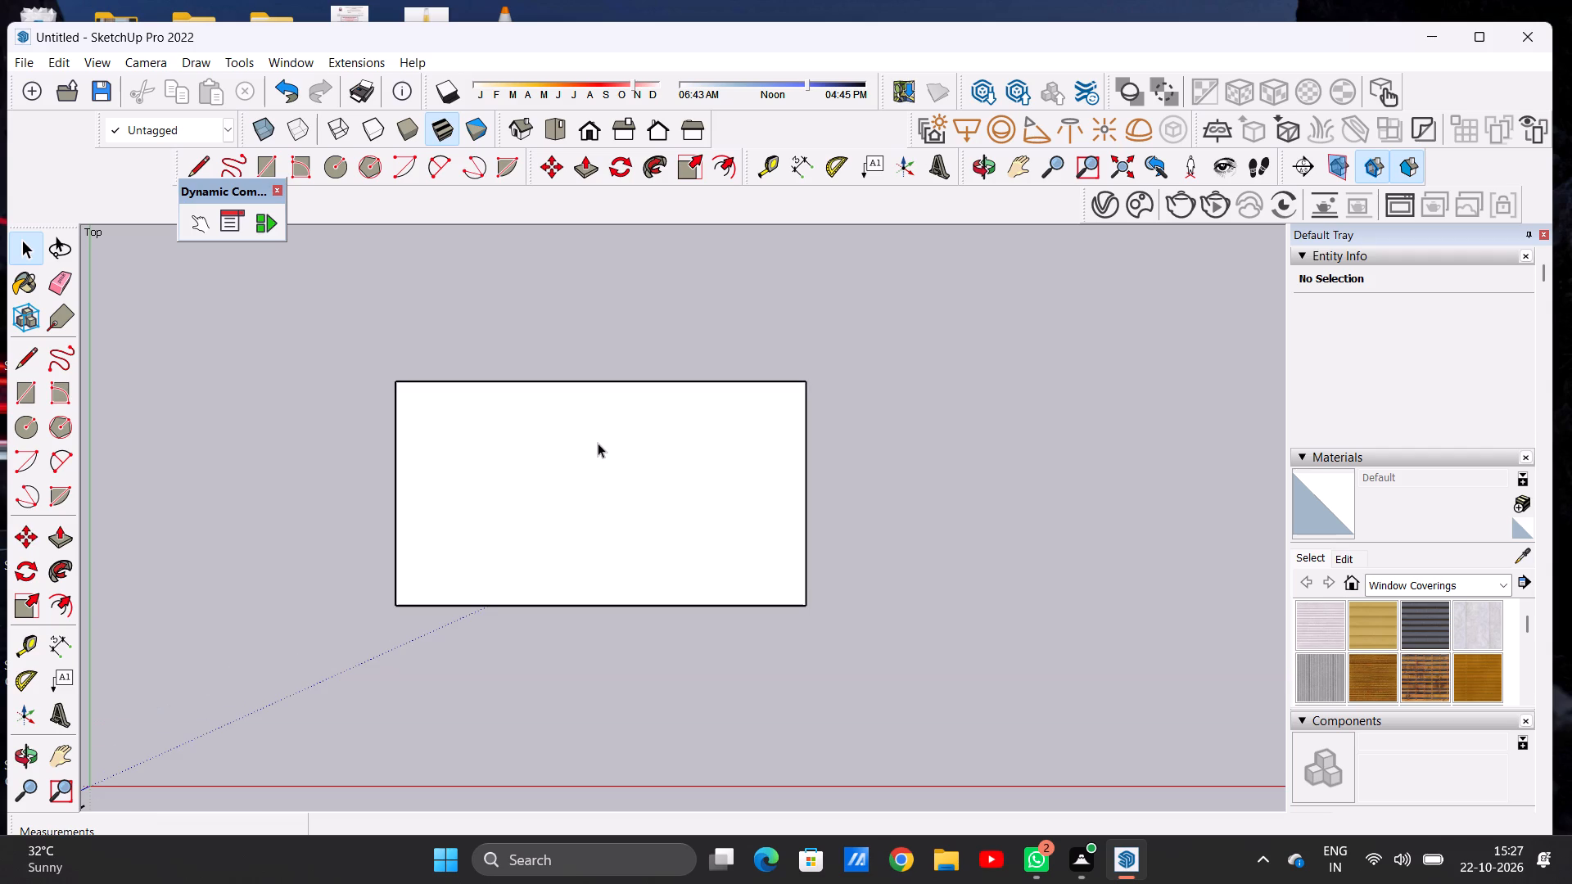
pyautogui.press('r')
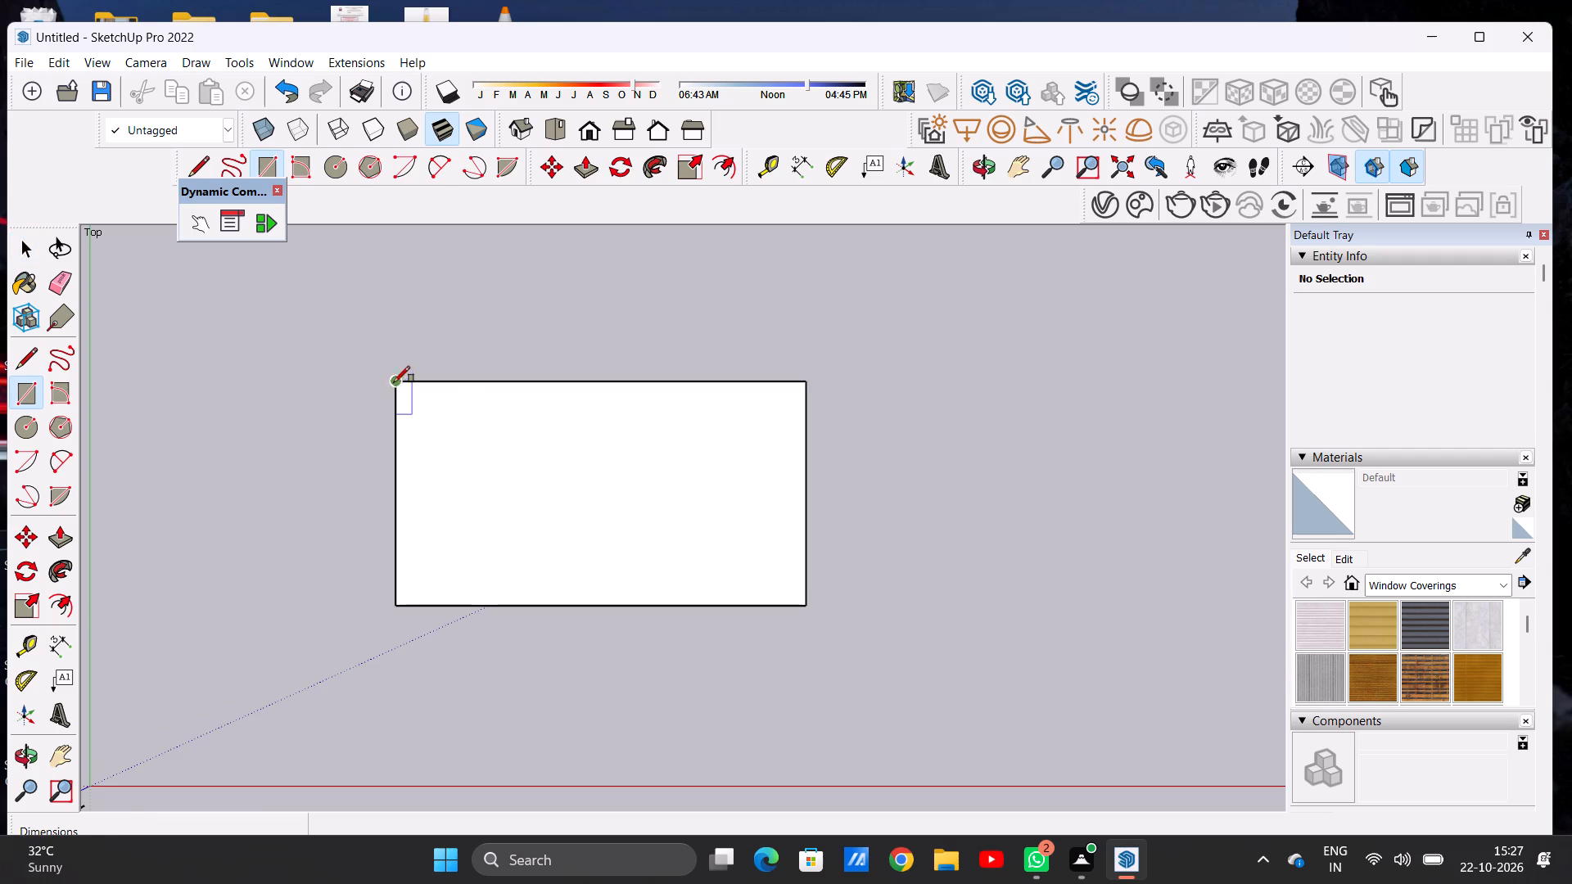
pyautogui.click(393, 379)
pyautogui.click(802, 379)
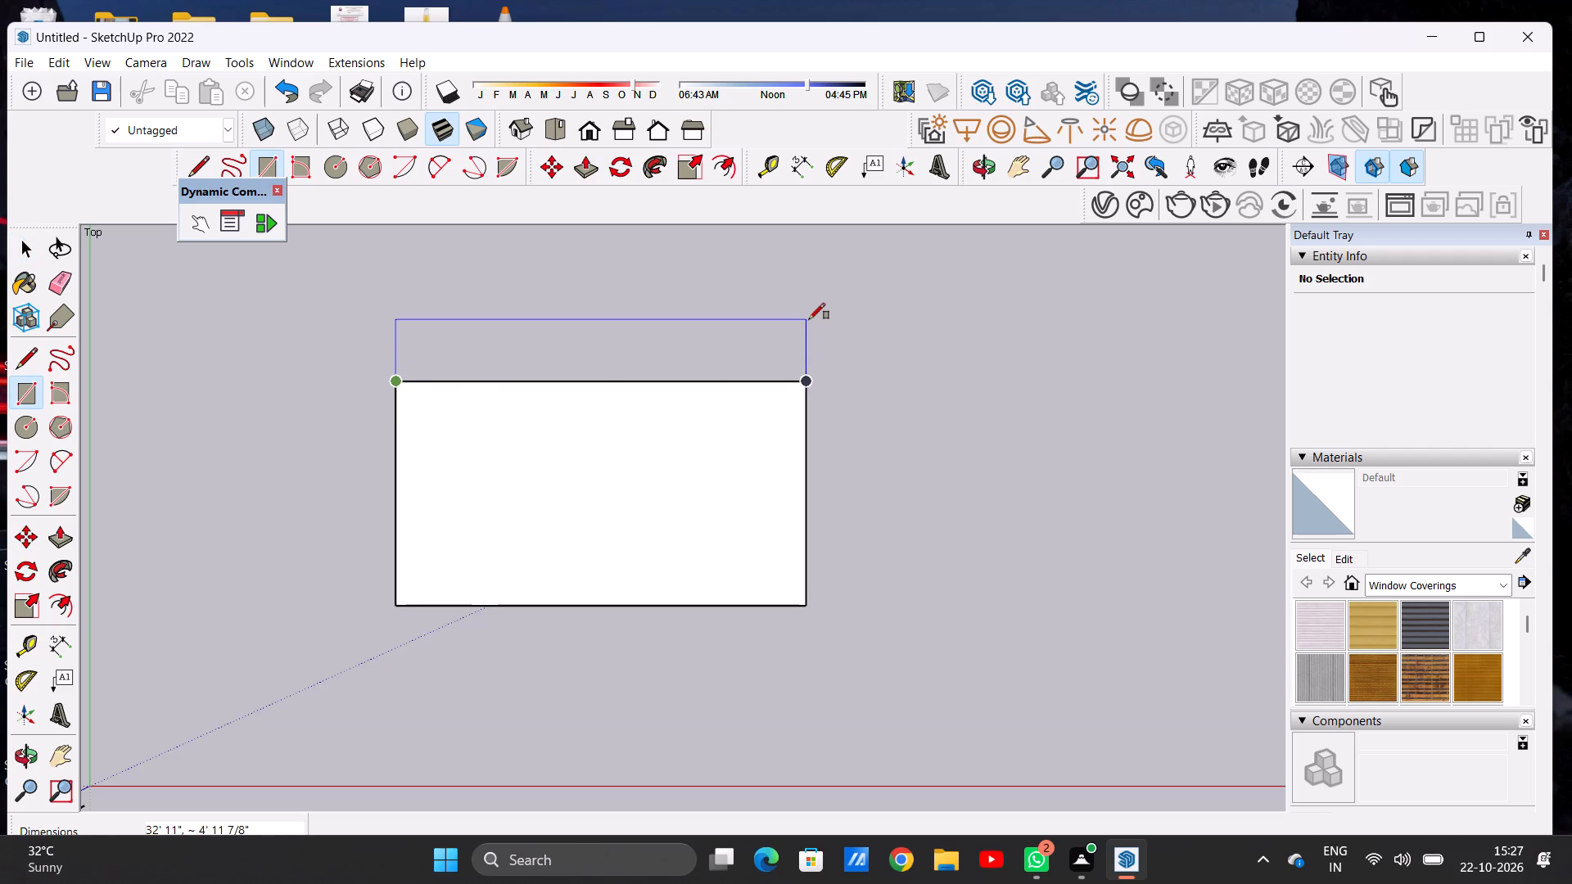
pyautogui.click(809, 319)
# Draw a rectangle about 14' 3" wide and 23' deep against the combined shape's short side farthest from the green axis.
pyautogui.click(806, 318)
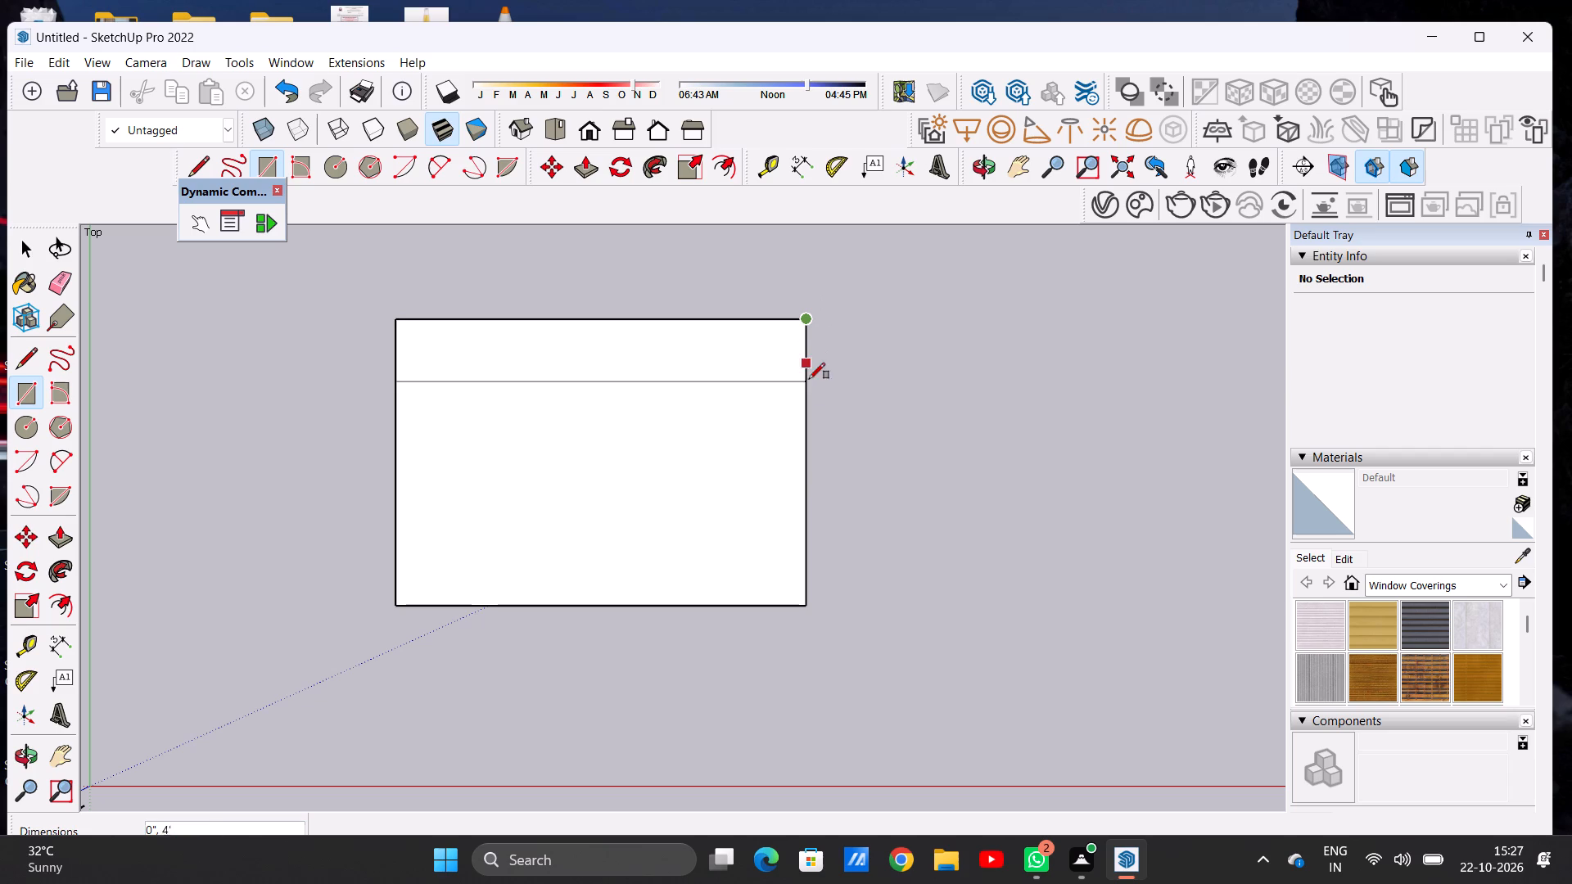
pyautogui.click(802, 607)
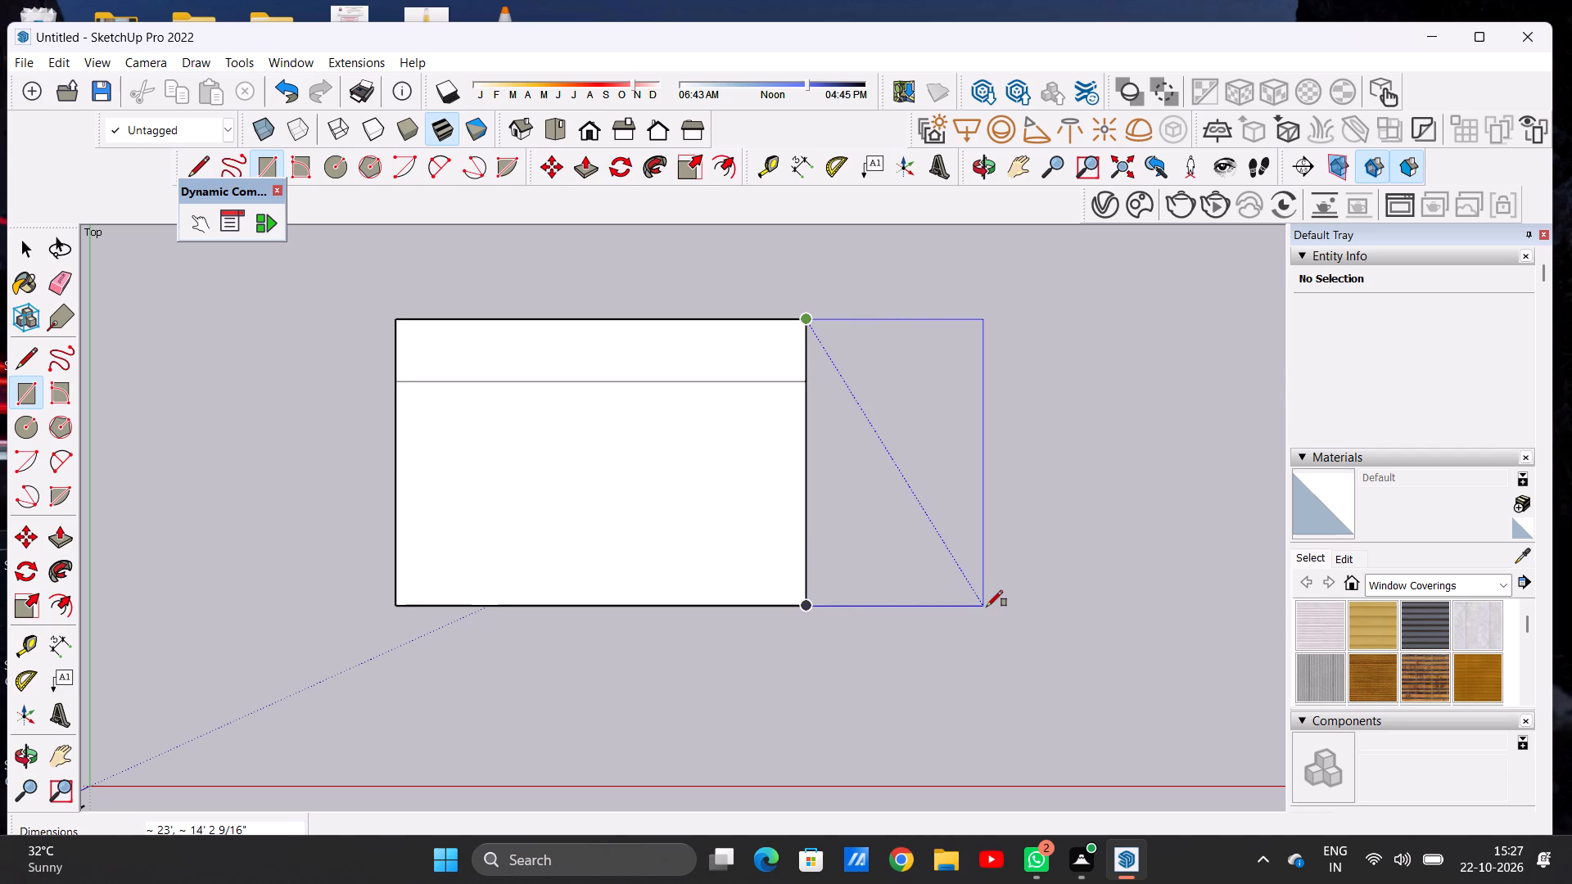
pyautogui.click(987, 607)
pyautogui.press('space')
# Erase the two inner dividing edges so the adjoining rectangles merge into one face.
pyautogui.write('E')
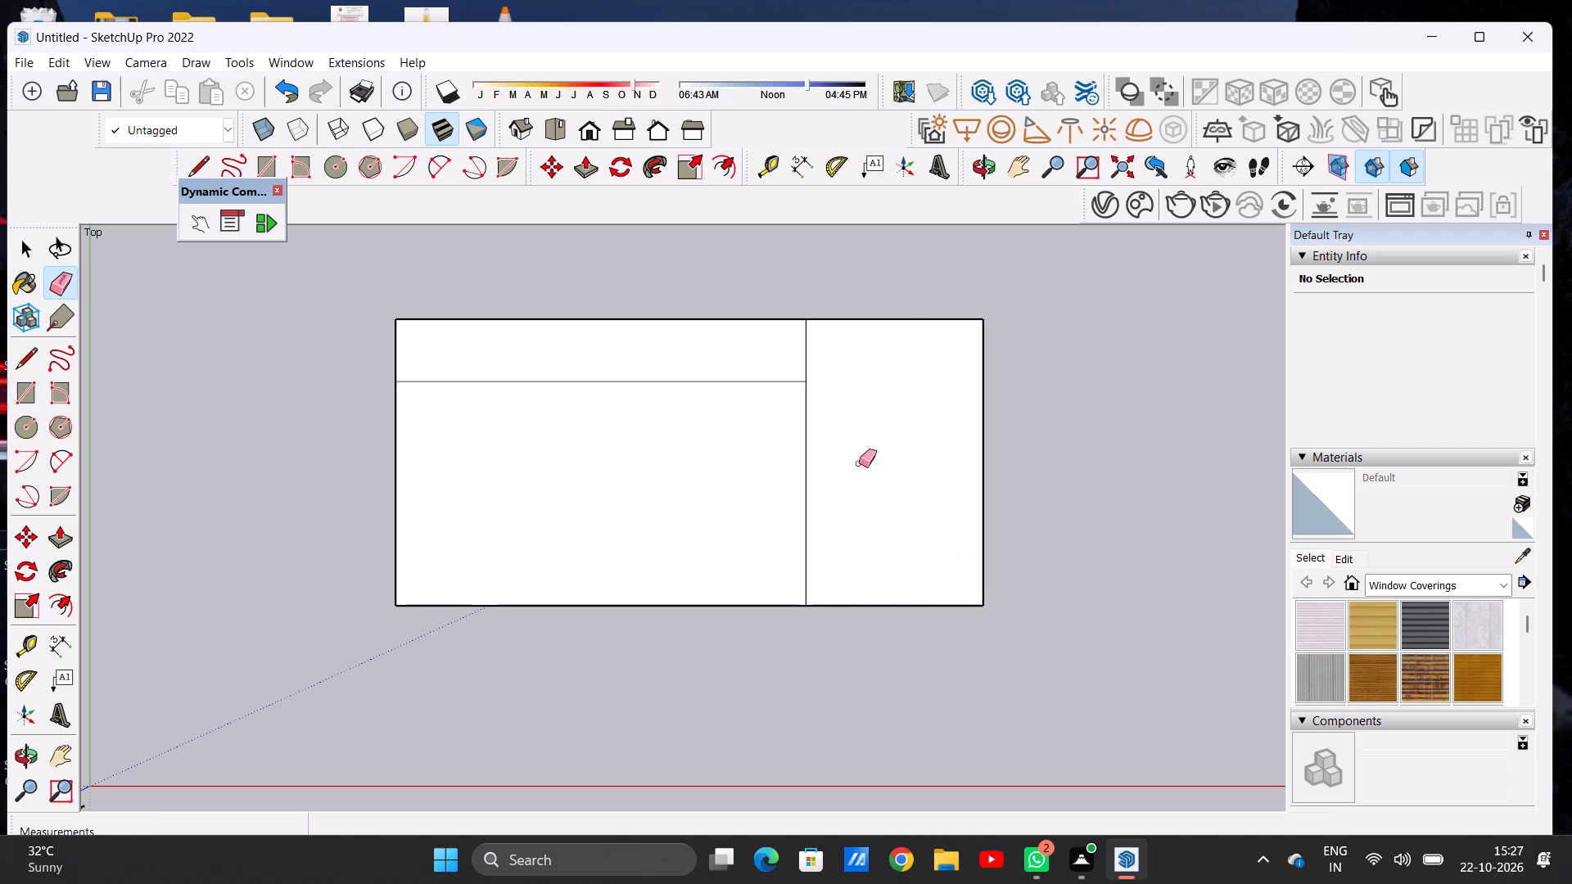
pyautogui.moveTo(859, 463); pyautogui.dragTo(795, 483)
pyautogui.scroll(4, 793, 356)
pyautogui.moveTo(793, 356); pyautogui.dragTo(820, 376)
pyautogui.moveTo(768, 376); pyautogui.dragTo(773, 404)
pyautogui.press('space')
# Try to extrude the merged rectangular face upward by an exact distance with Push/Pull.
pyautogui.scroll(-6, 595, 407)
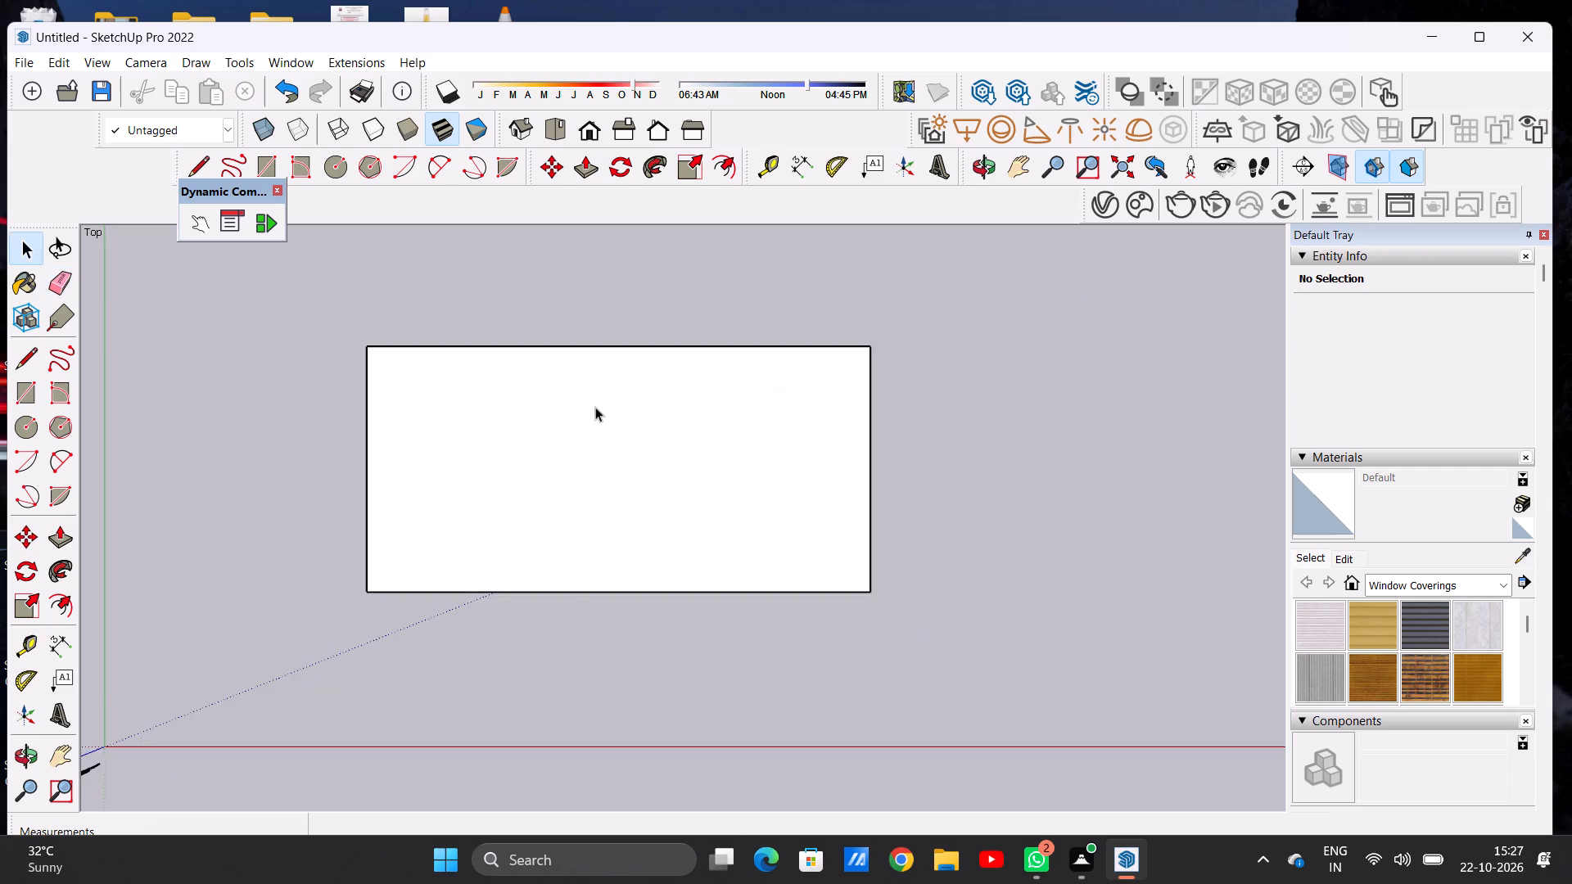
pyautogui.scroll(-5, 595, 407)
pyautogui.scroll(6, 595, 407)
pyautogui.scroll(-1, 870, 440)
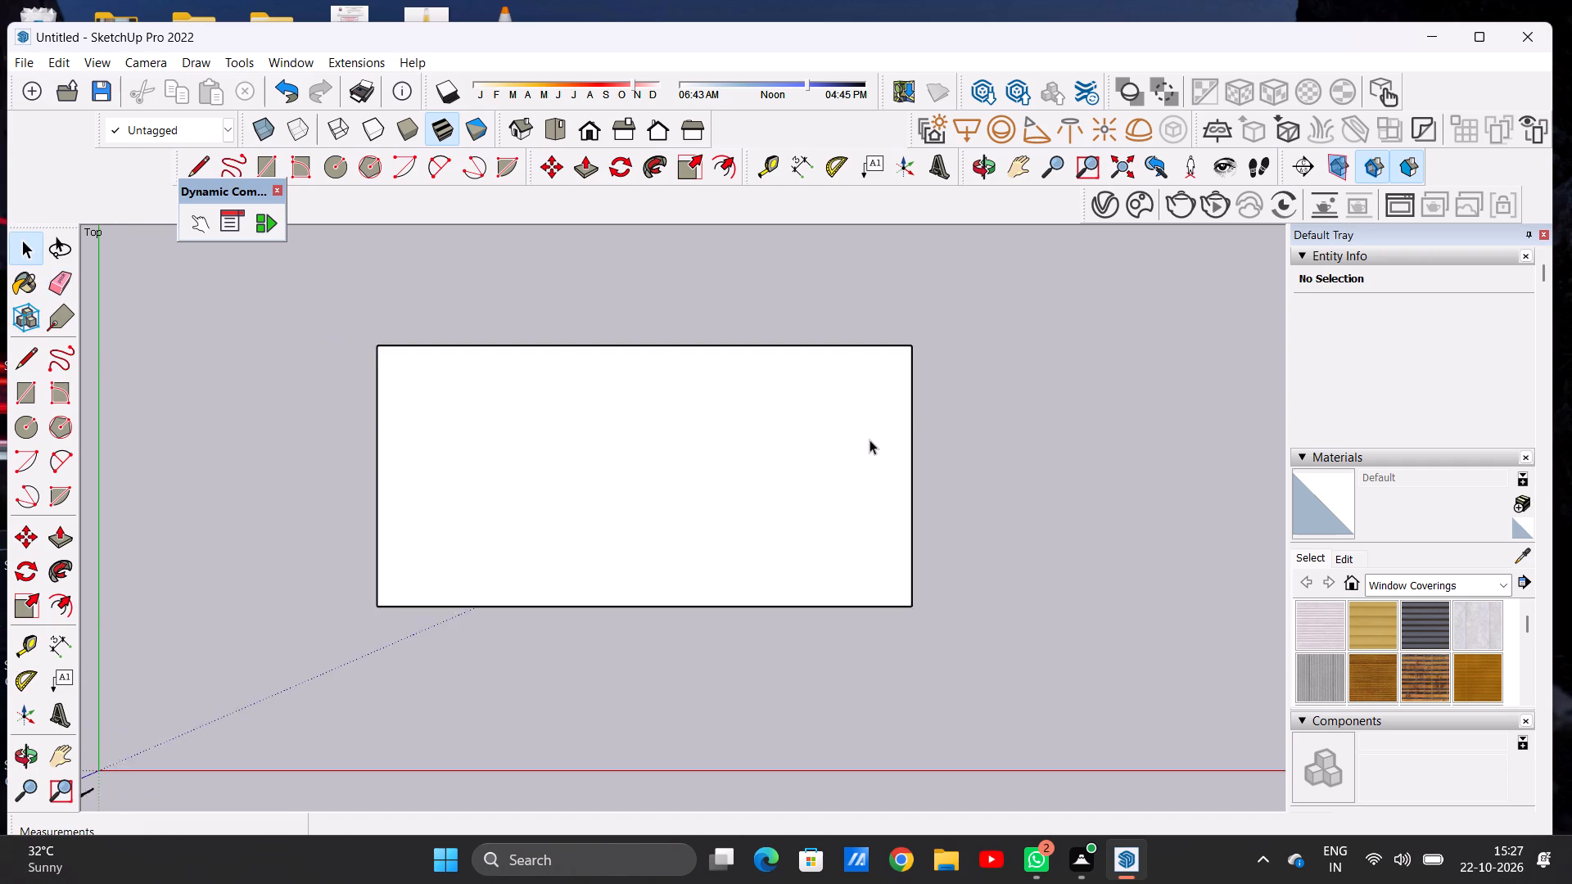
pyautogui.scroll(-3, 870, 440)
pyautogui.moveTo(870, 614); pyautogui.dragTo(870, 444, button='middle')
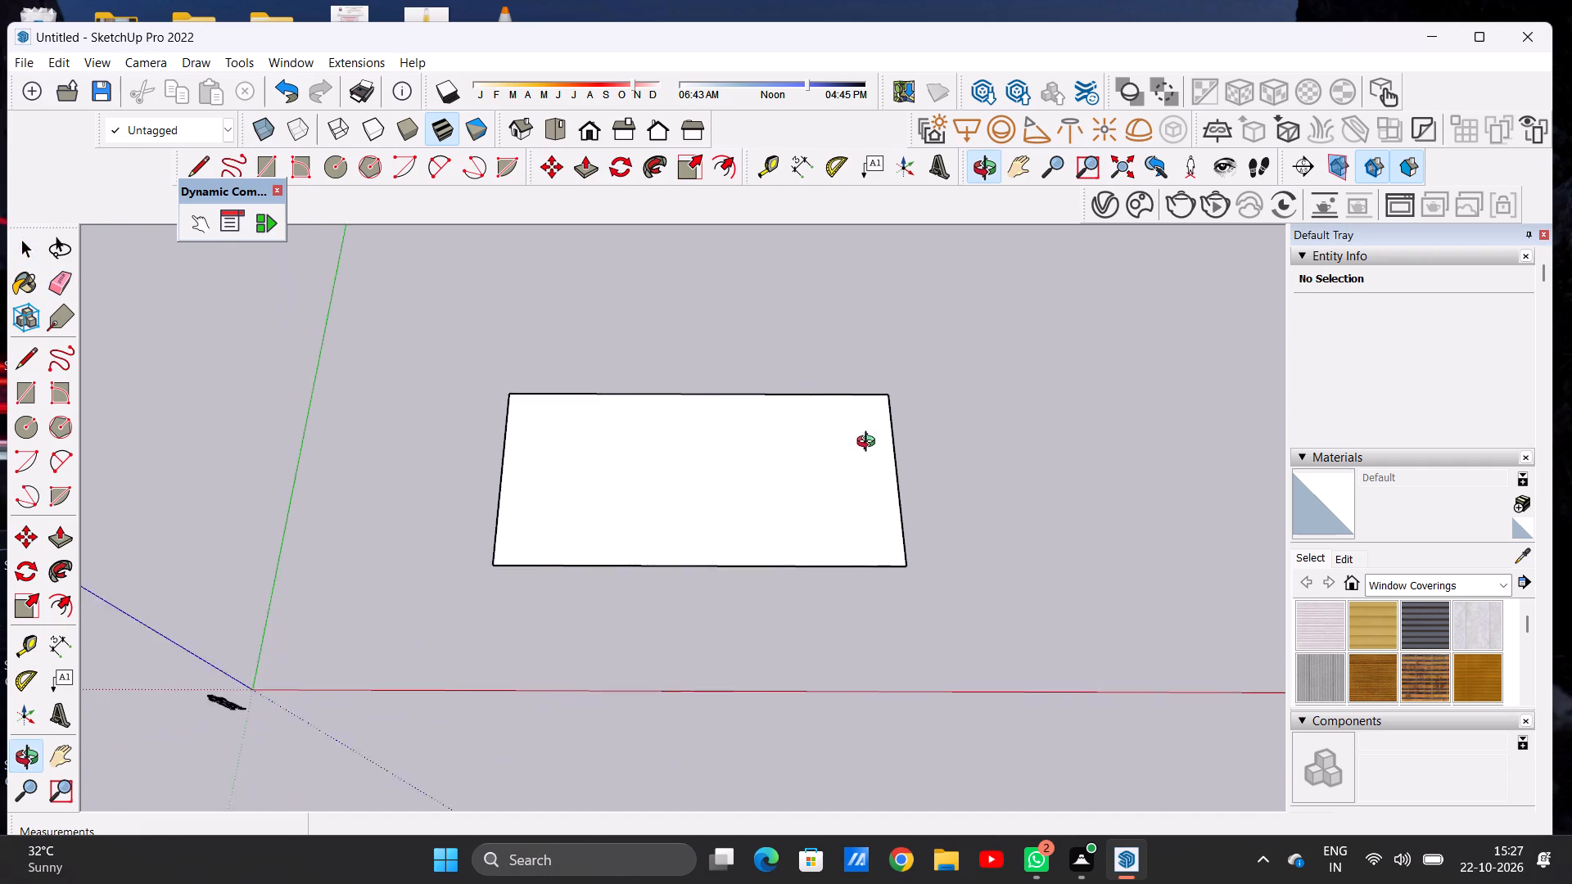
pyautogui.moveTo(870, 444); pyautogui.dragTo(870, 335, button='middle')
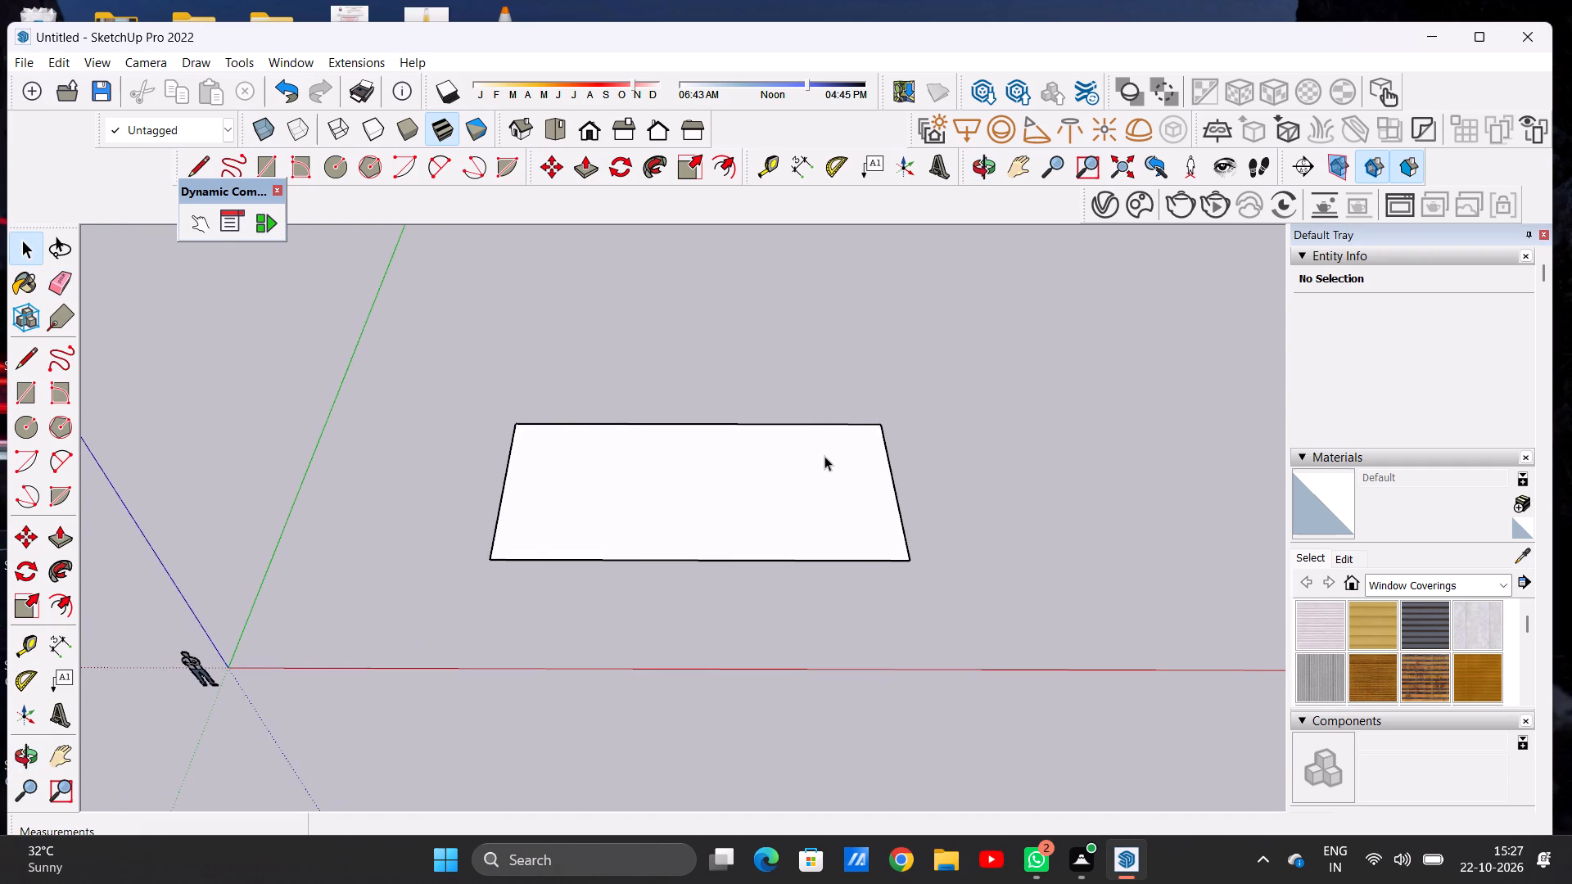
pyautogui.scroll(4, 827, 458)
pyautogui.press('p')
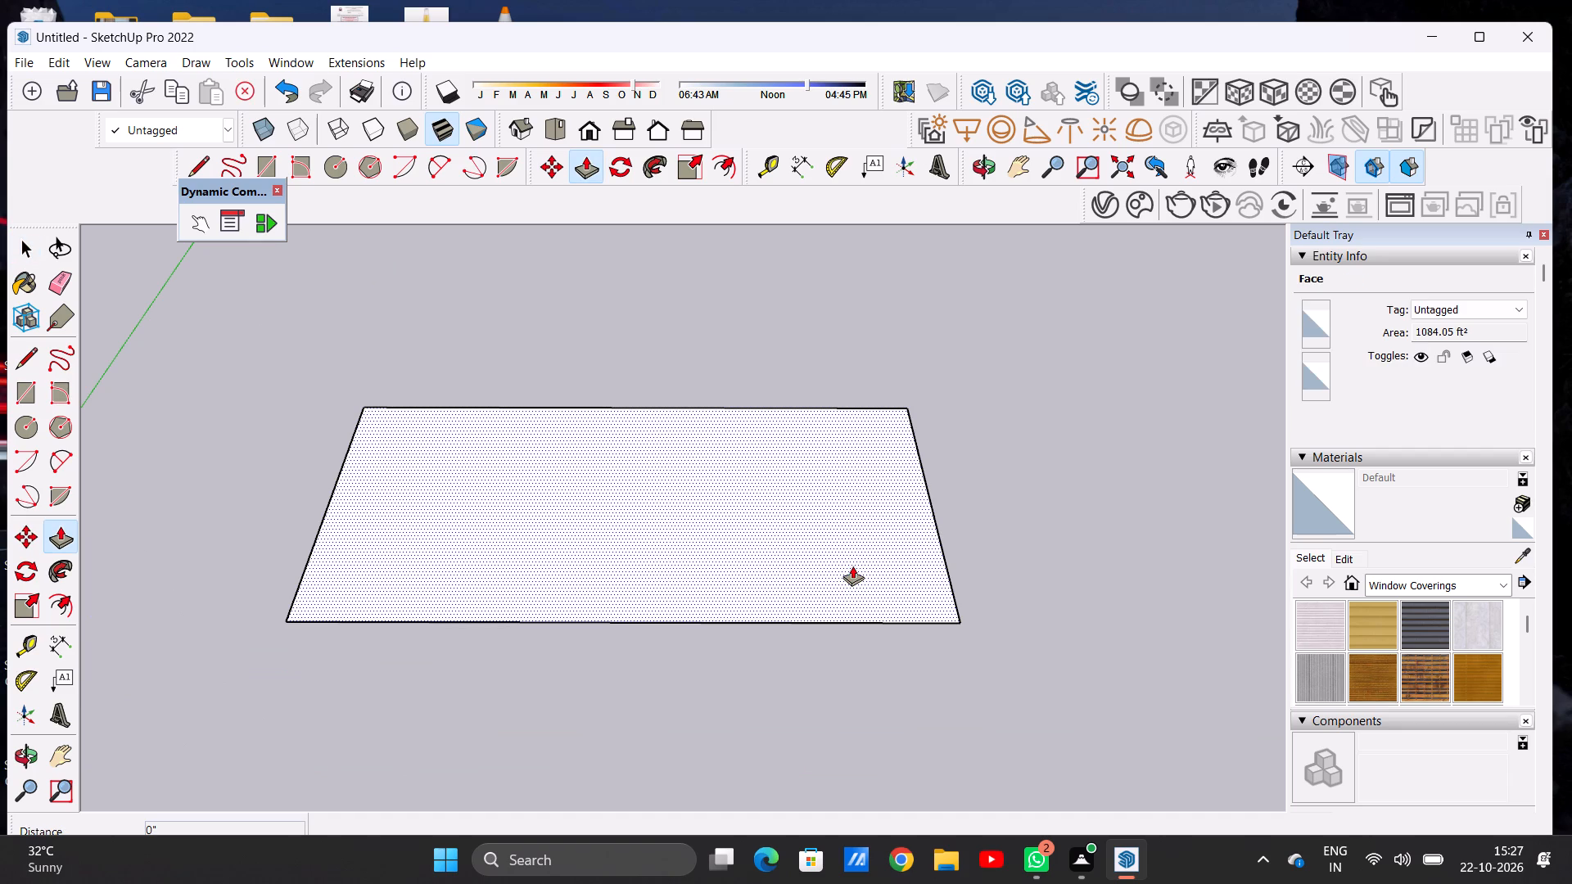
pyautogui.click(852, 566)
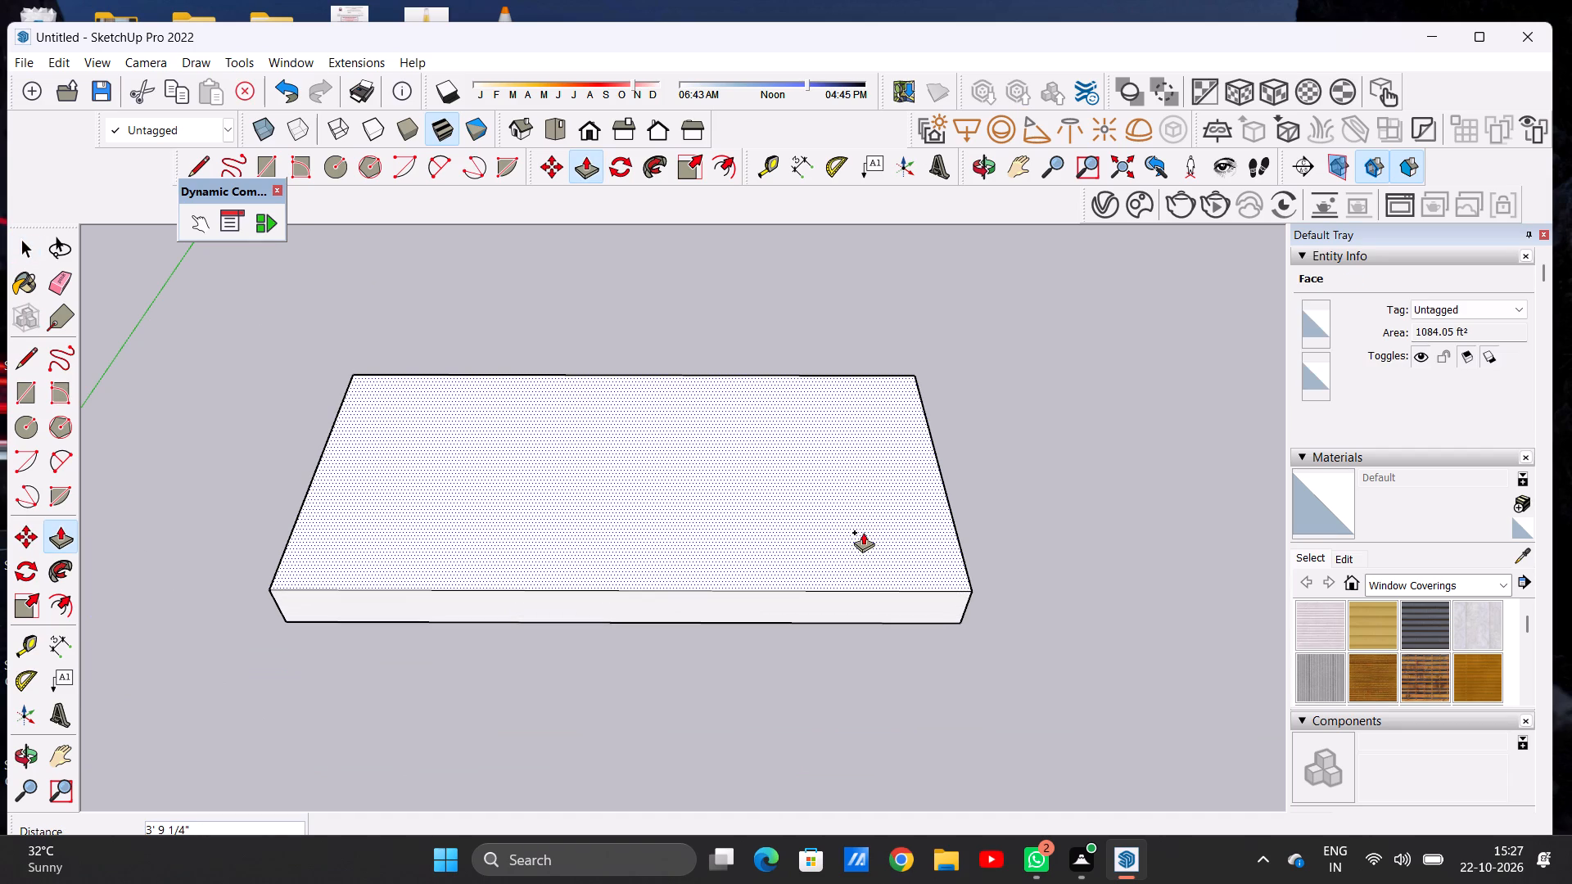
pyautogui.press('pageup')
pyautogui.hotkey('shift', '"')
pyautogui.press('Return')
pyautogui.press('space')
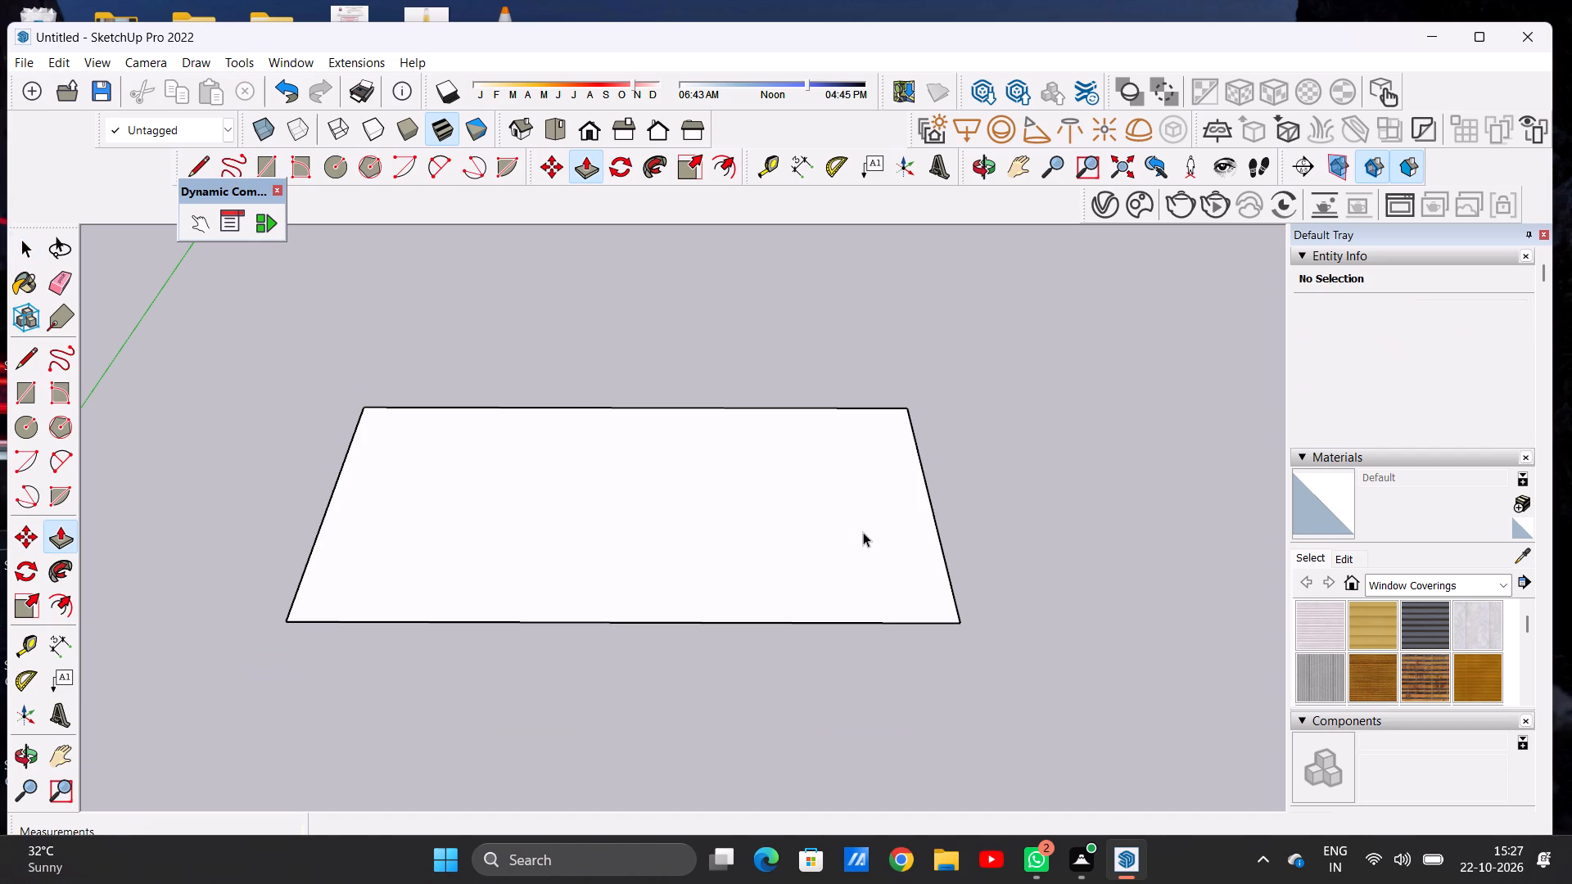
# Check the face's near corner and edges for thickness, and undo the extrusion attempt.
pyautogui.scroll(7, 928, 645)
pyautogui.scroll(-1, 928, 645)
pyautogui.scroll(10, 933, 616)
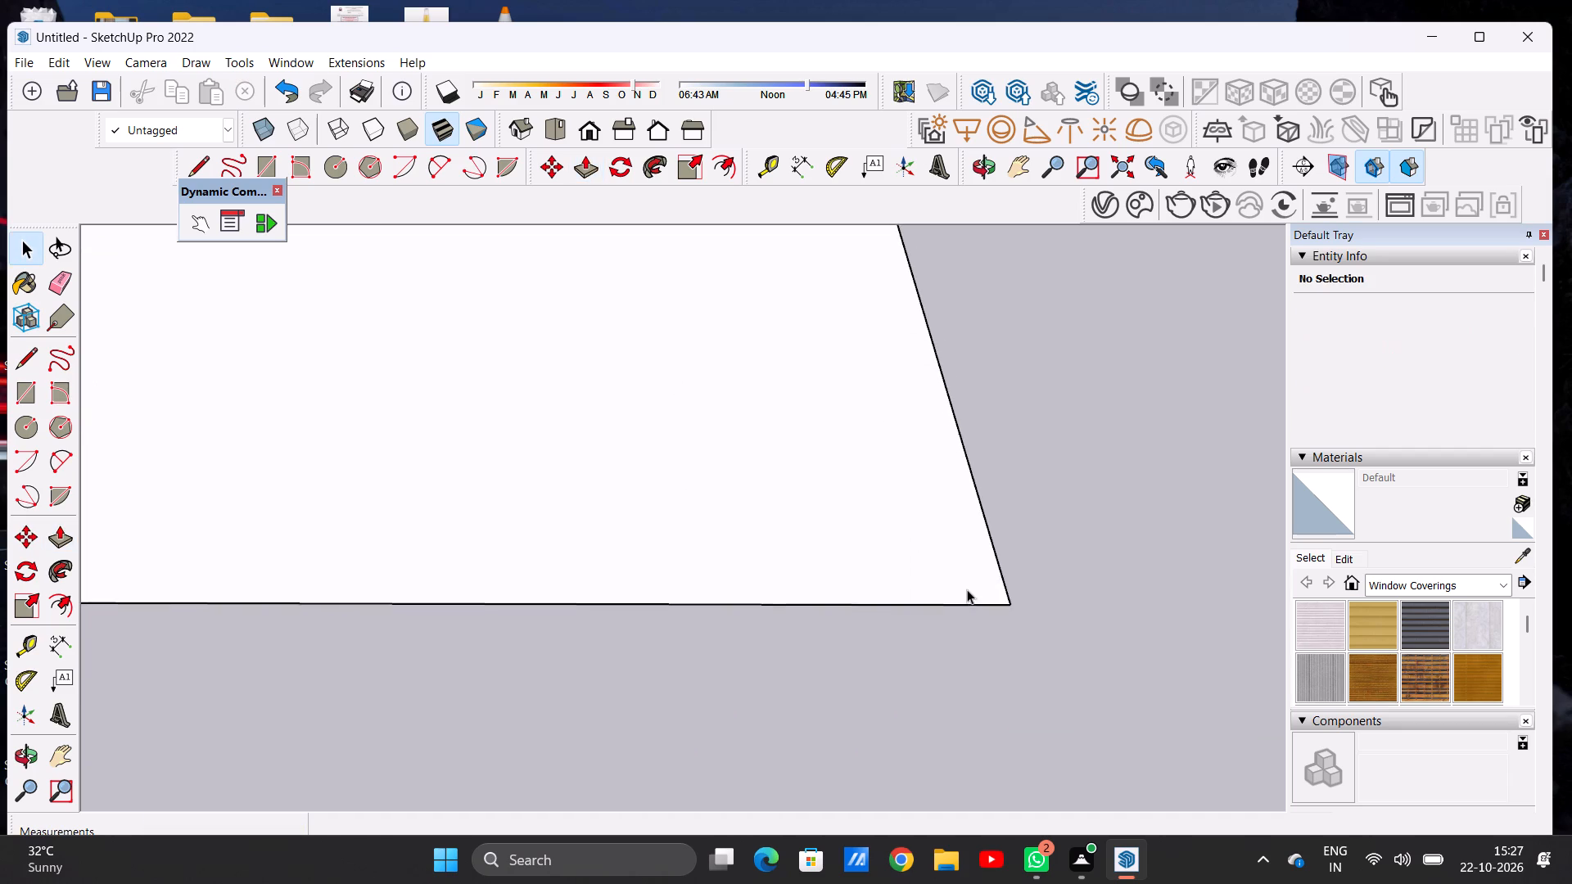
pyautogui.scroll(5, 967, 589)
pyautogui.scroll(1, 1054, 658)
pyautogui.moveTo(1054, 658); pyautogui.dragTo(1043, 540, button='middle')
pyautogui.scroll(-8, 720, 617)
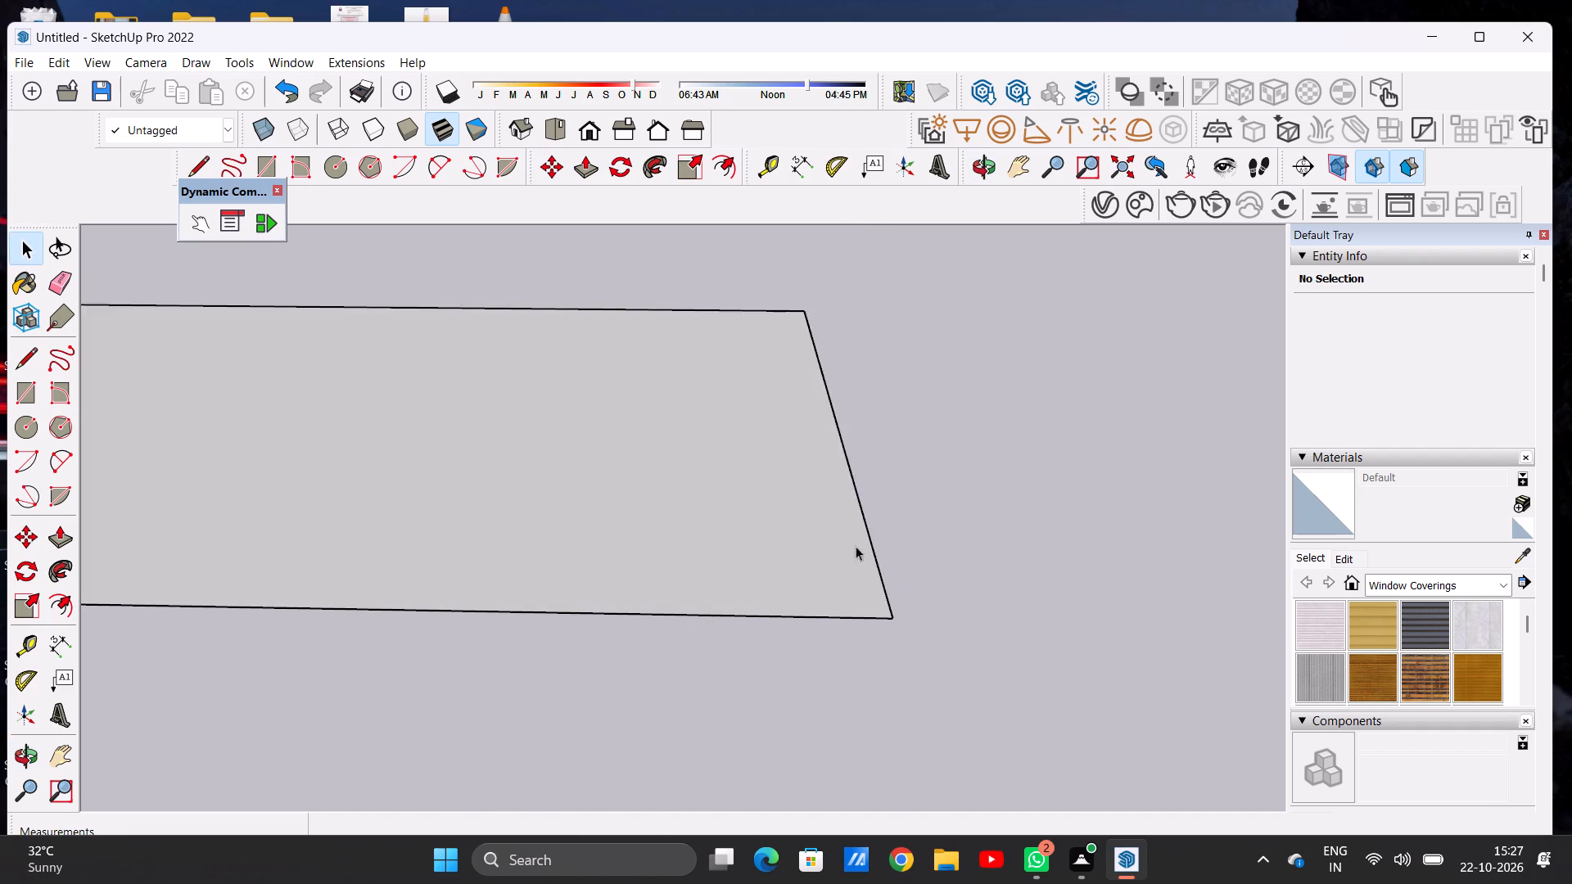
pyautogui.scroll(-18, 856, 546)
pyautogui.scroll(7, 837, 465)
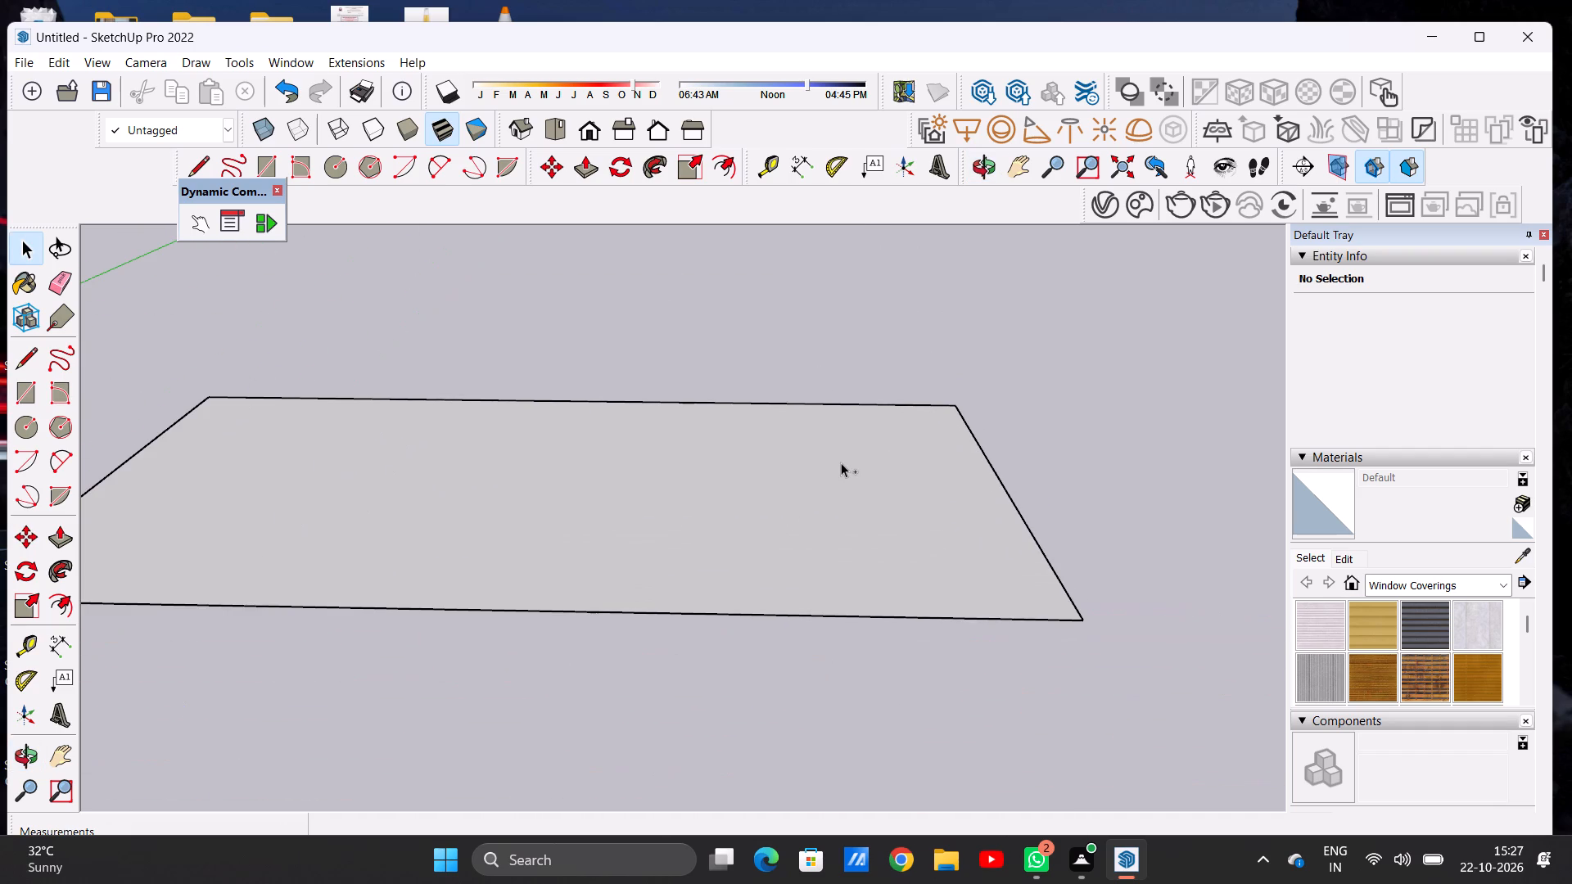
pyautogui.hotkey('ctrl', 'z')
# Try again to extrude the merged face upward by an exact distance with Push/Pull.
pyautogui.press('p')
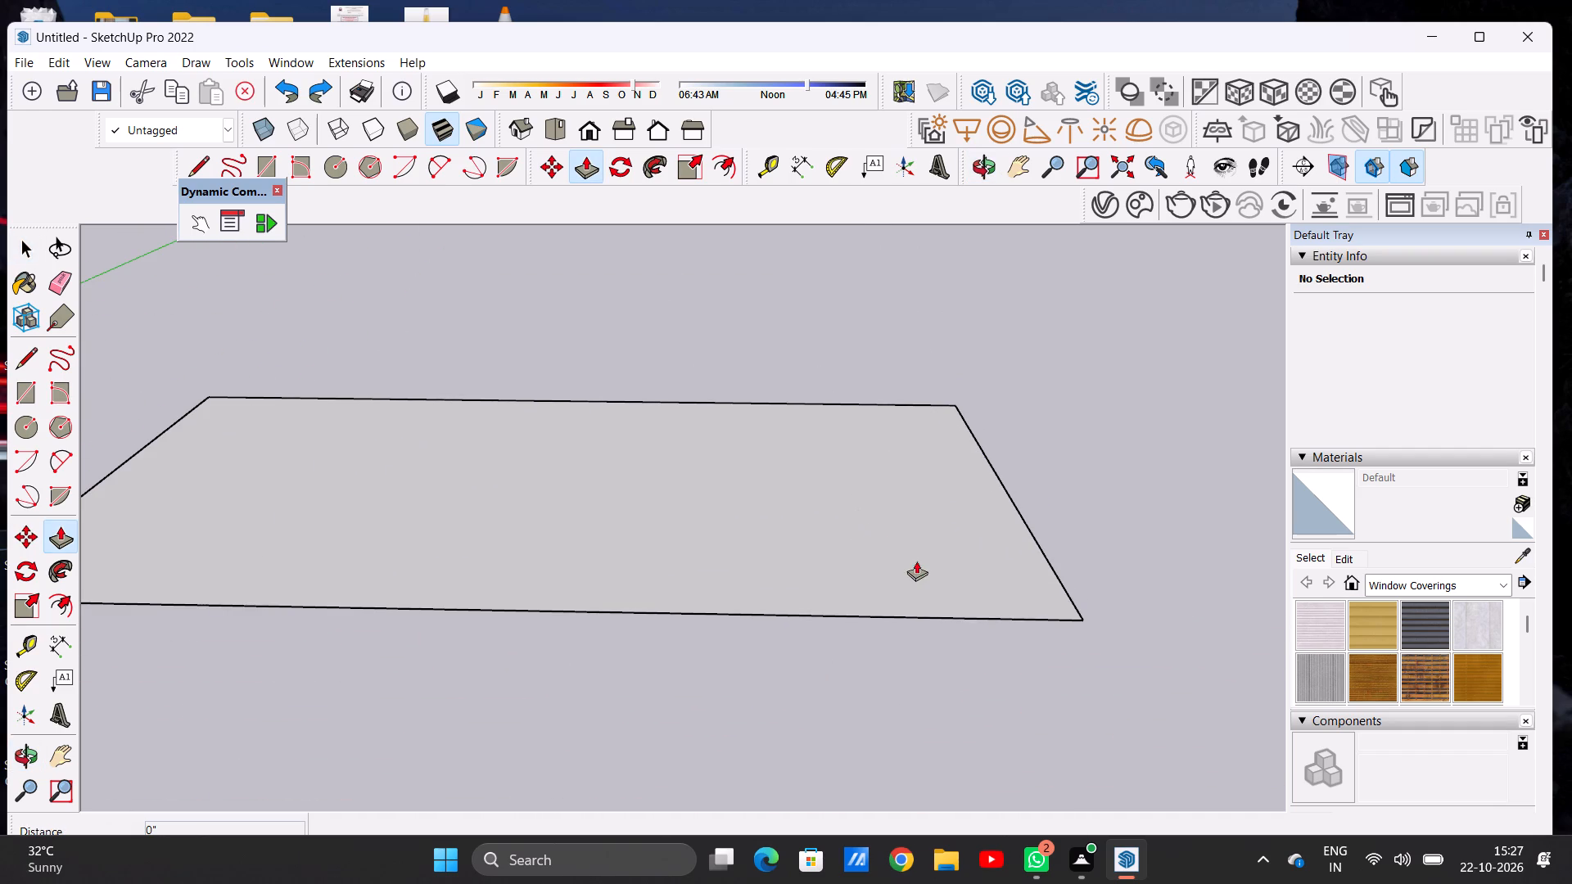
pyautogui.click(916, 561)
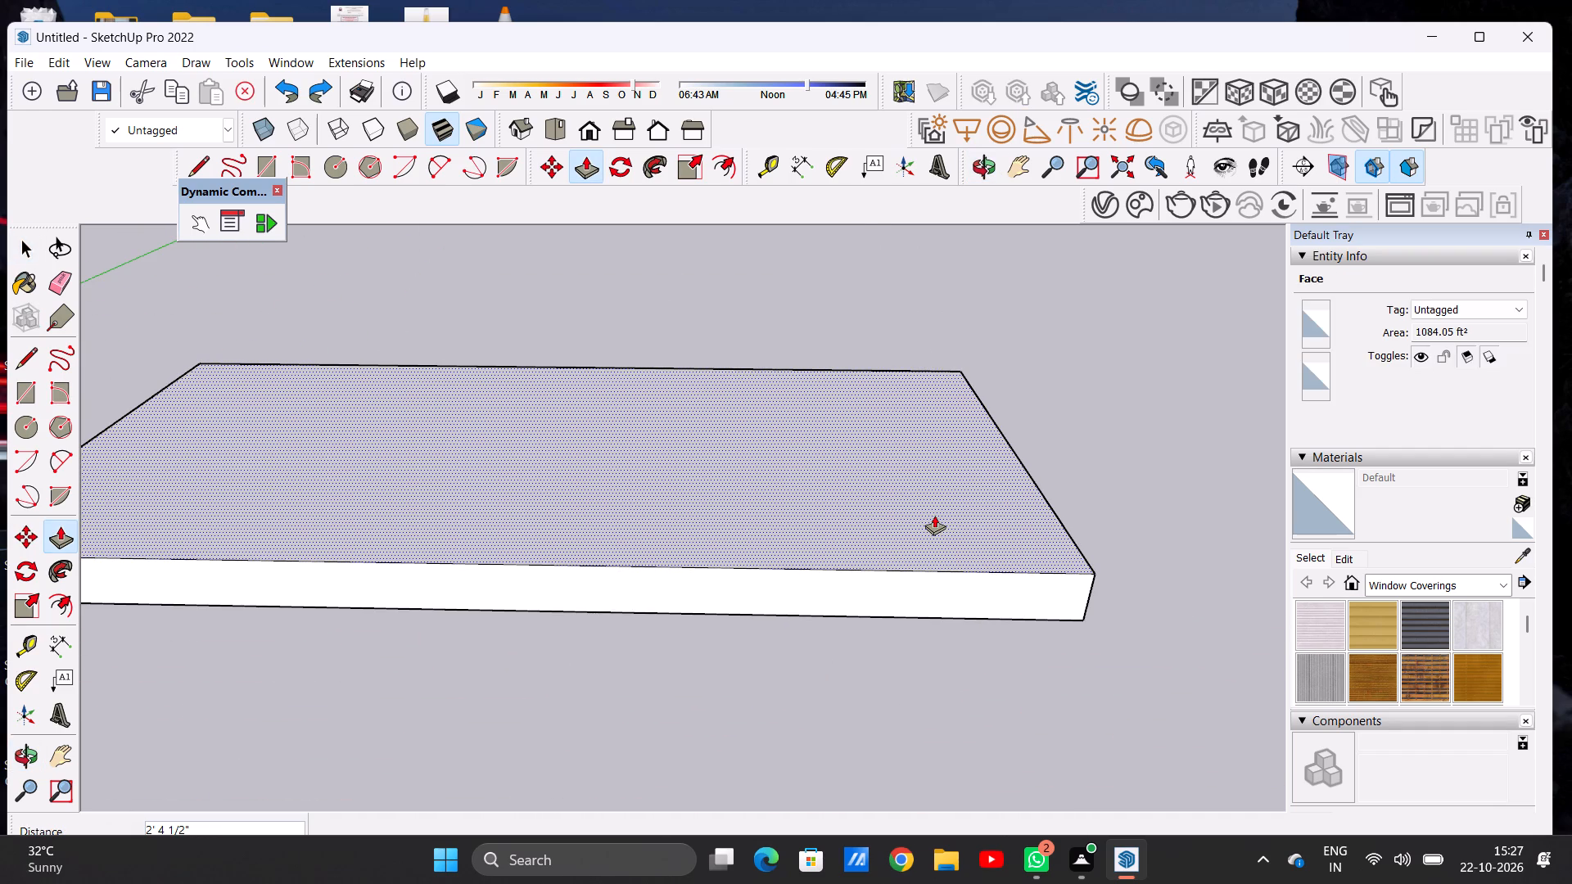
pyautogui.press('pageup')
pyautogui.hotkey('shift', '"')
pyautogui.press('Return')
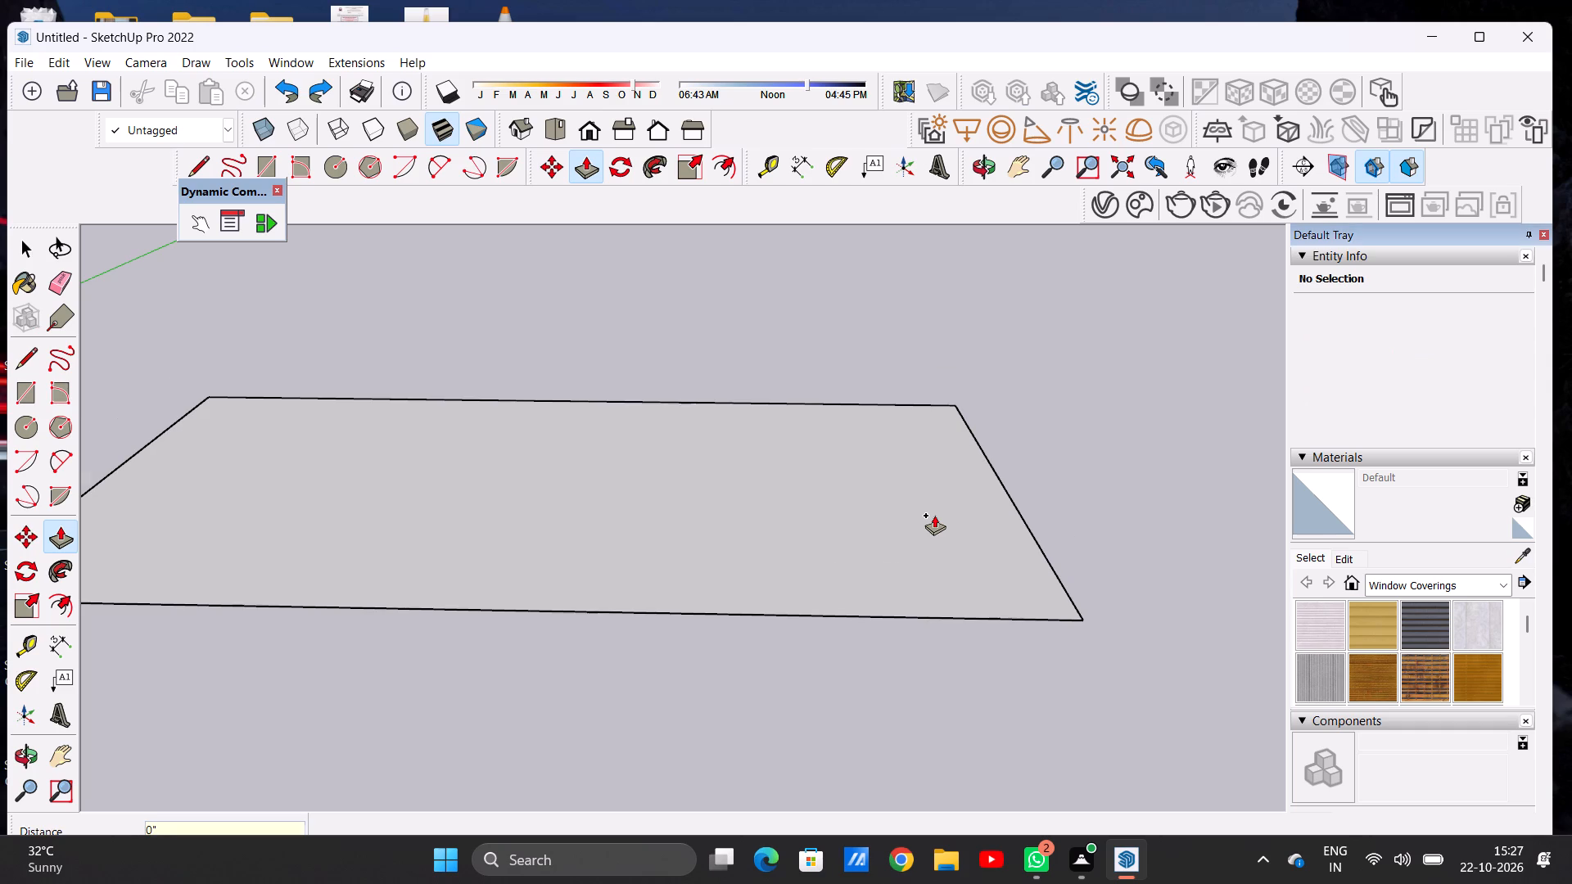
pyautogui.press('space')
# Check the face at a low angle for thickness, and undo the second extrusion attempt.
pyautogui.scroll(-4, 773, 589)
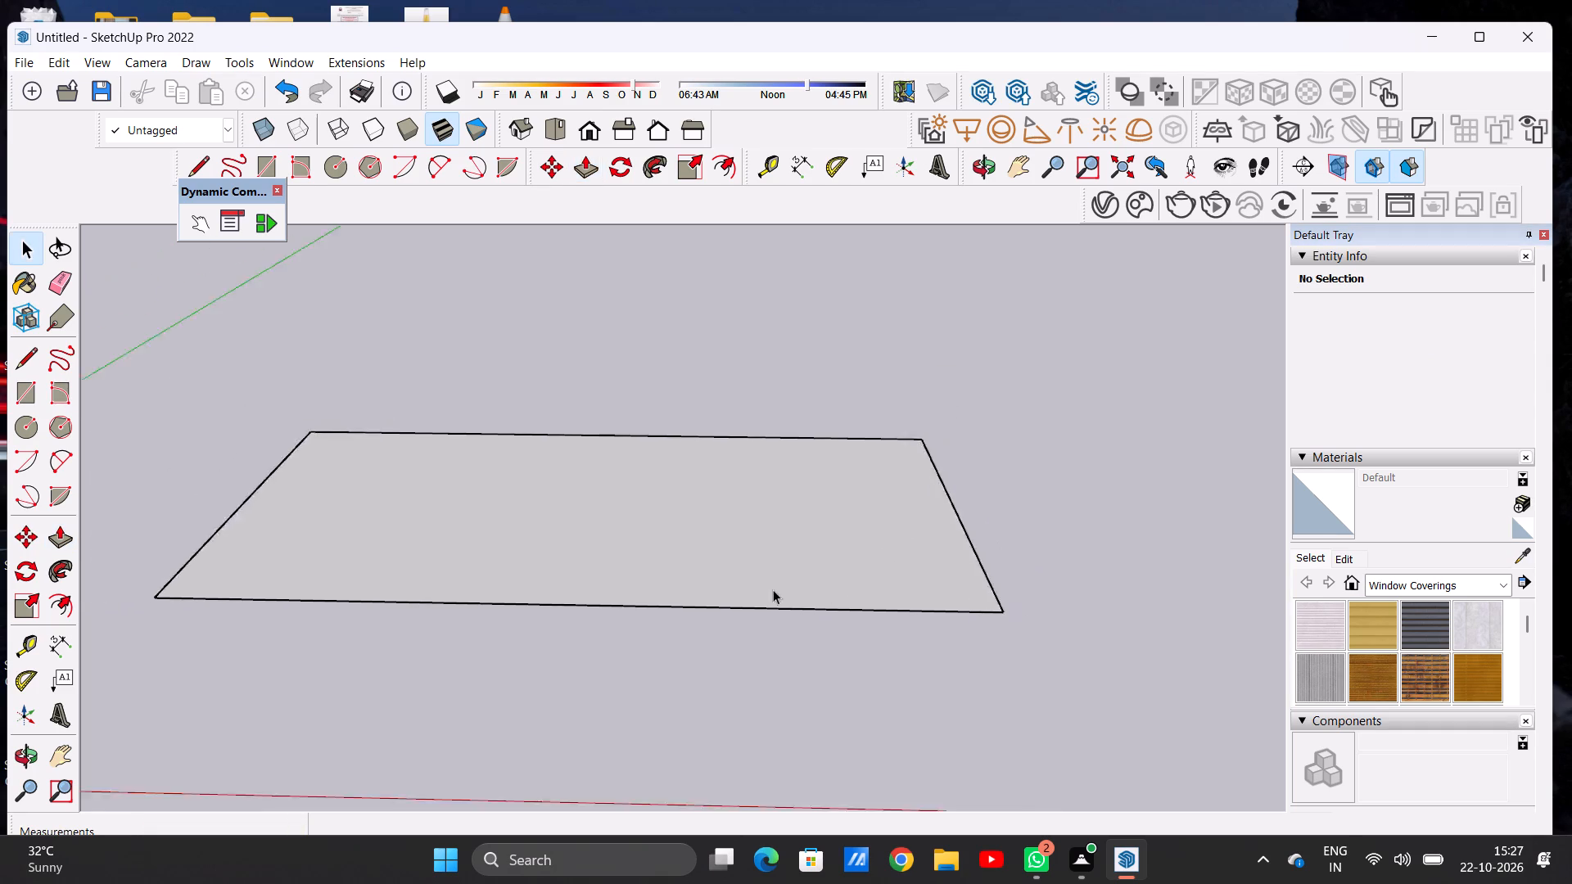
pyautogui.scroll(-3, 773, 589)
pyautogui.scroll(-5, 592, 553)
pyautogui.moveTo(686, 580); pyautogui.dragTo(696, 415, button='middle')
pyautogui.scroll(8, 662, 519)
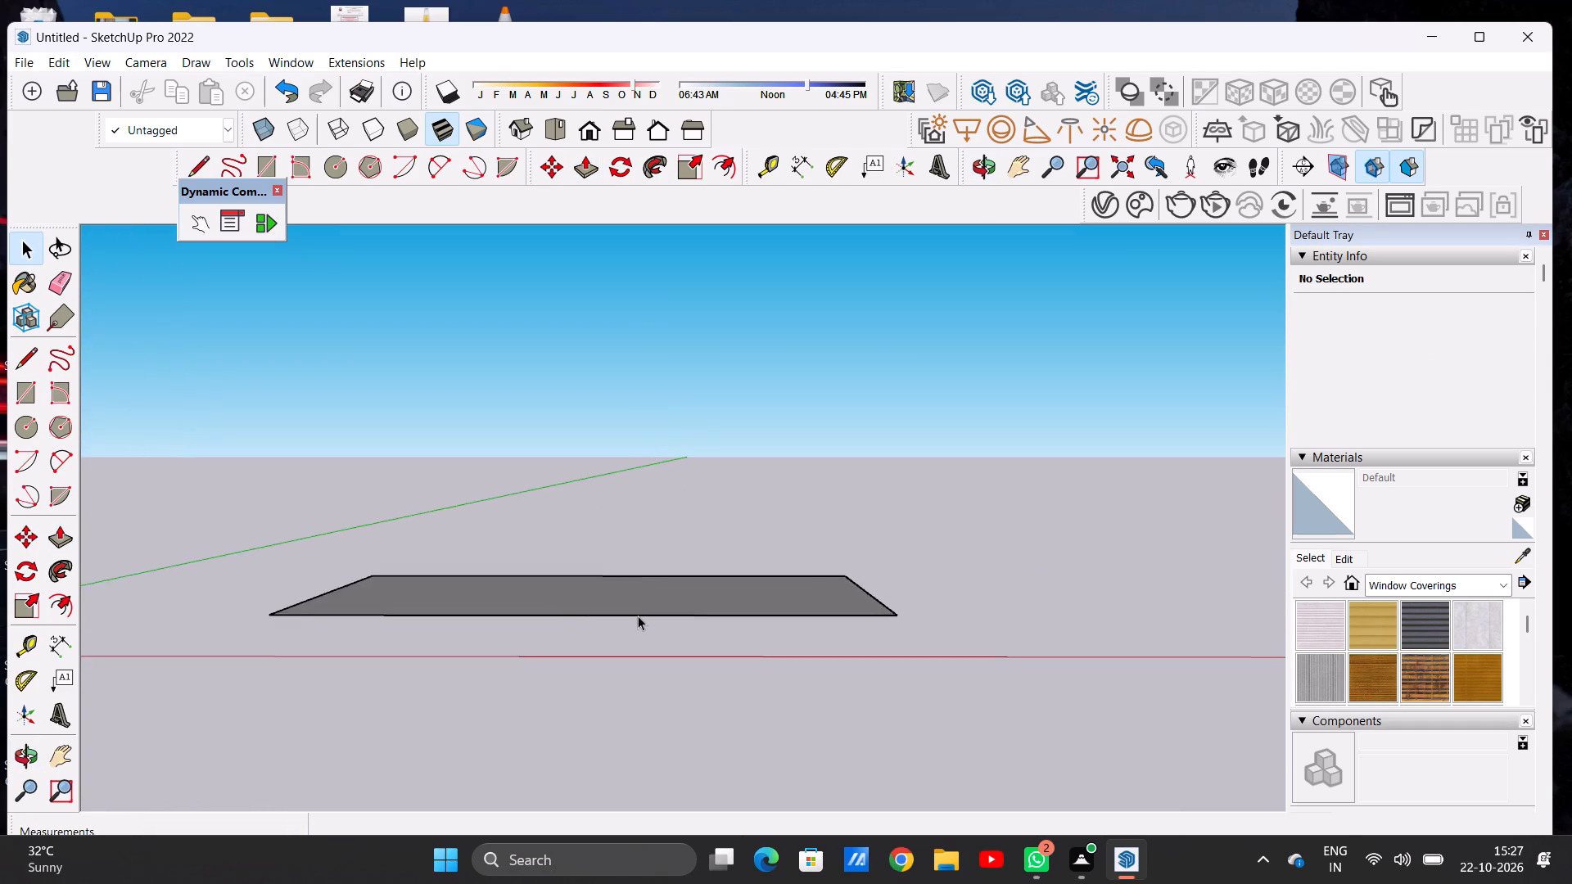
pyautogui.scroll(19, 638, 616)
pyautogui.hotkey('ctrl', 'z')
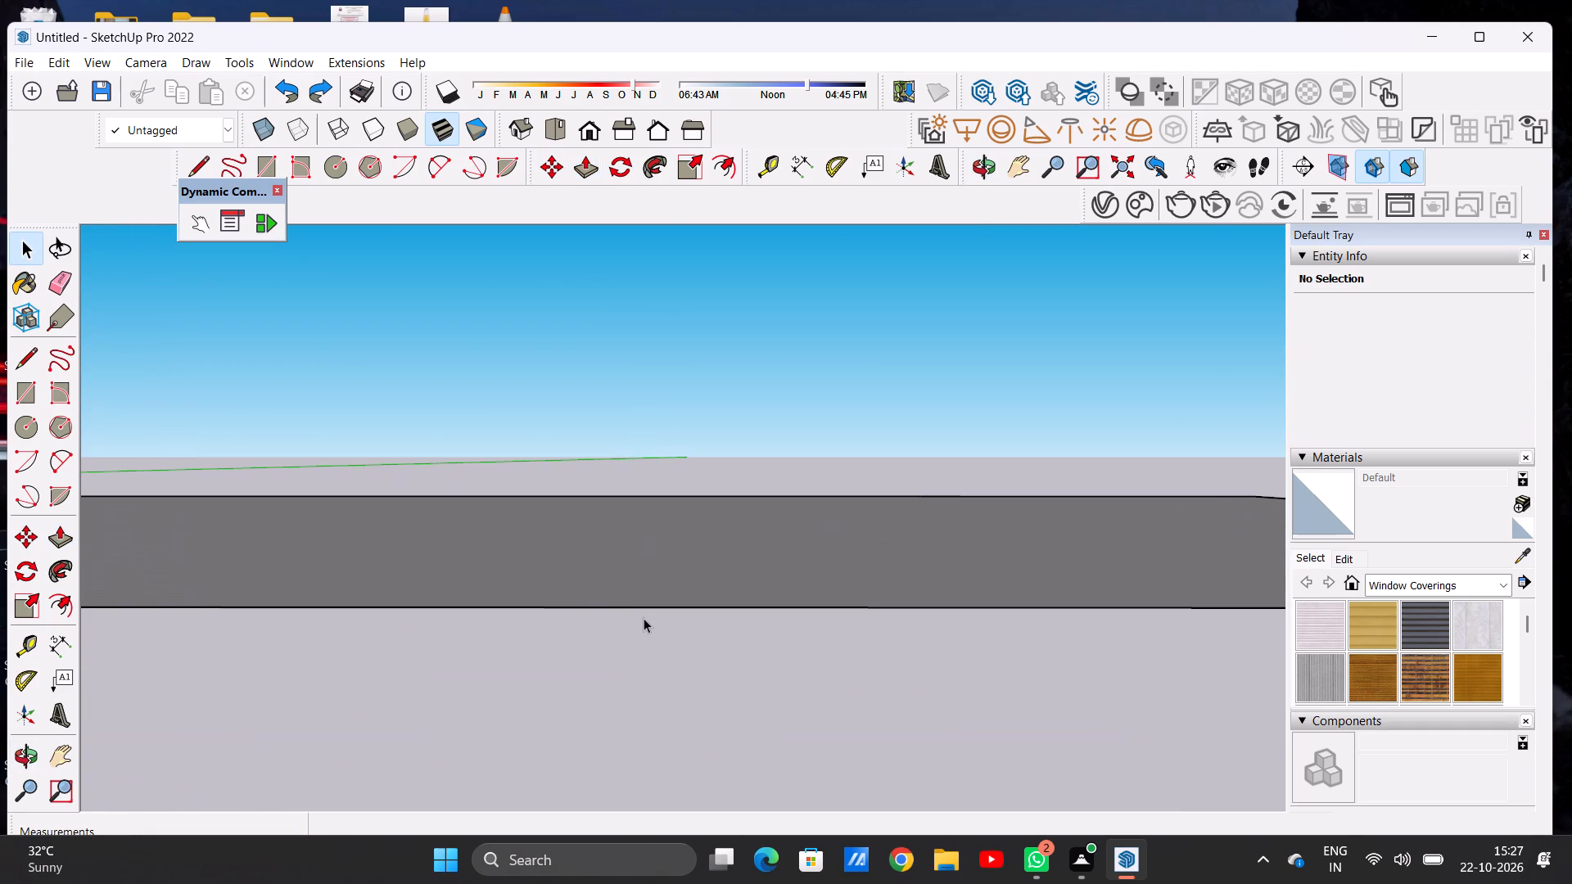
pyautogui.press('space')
# Examine the merged face from several angles, selecting it and clearing the selection.
pyautogui.scroll(-20, 648, 617)
pyautogui.scroll(-5, 648, 617)
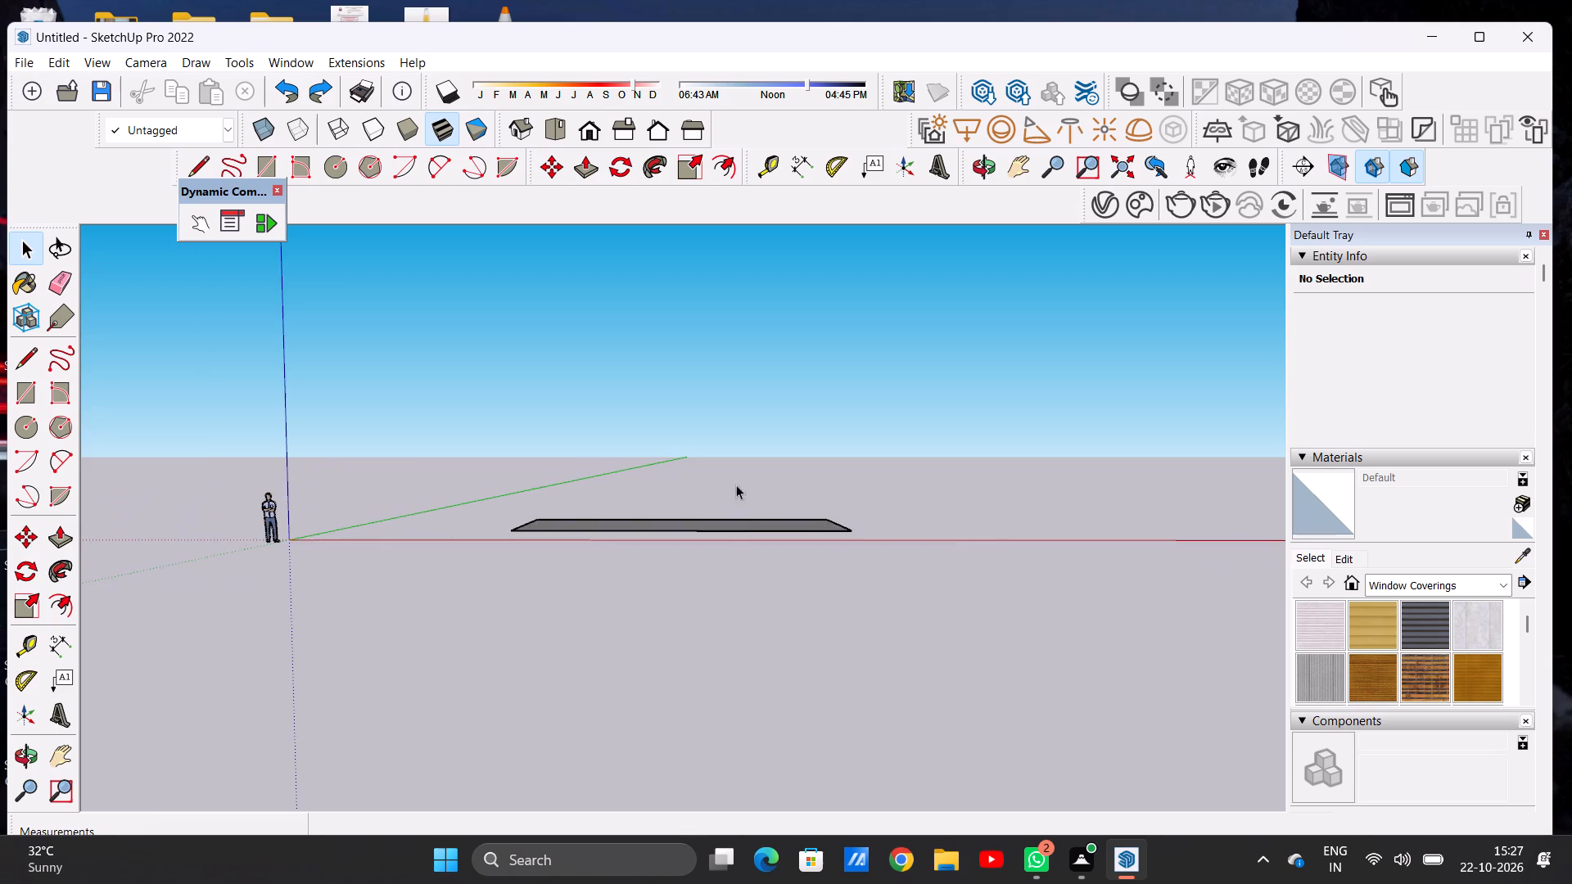
pyautogui.moveTo(736, 485); pyautogui.dragTo(779, 828, button='middle')
pyautogui.scroll(5, 843, 470)
pyautogui.moveTo(850, 496); pyautogui.dragTo(678, 382, button='middle')
pyautogui.scroll(1, 845, 492)
pyautogui.scroll(9, 739, 489)
pyautogui.scroll(-1, 817, 563)
pyautogui.scroll(3, 817, 563)
pyautogui.click(814, 560)
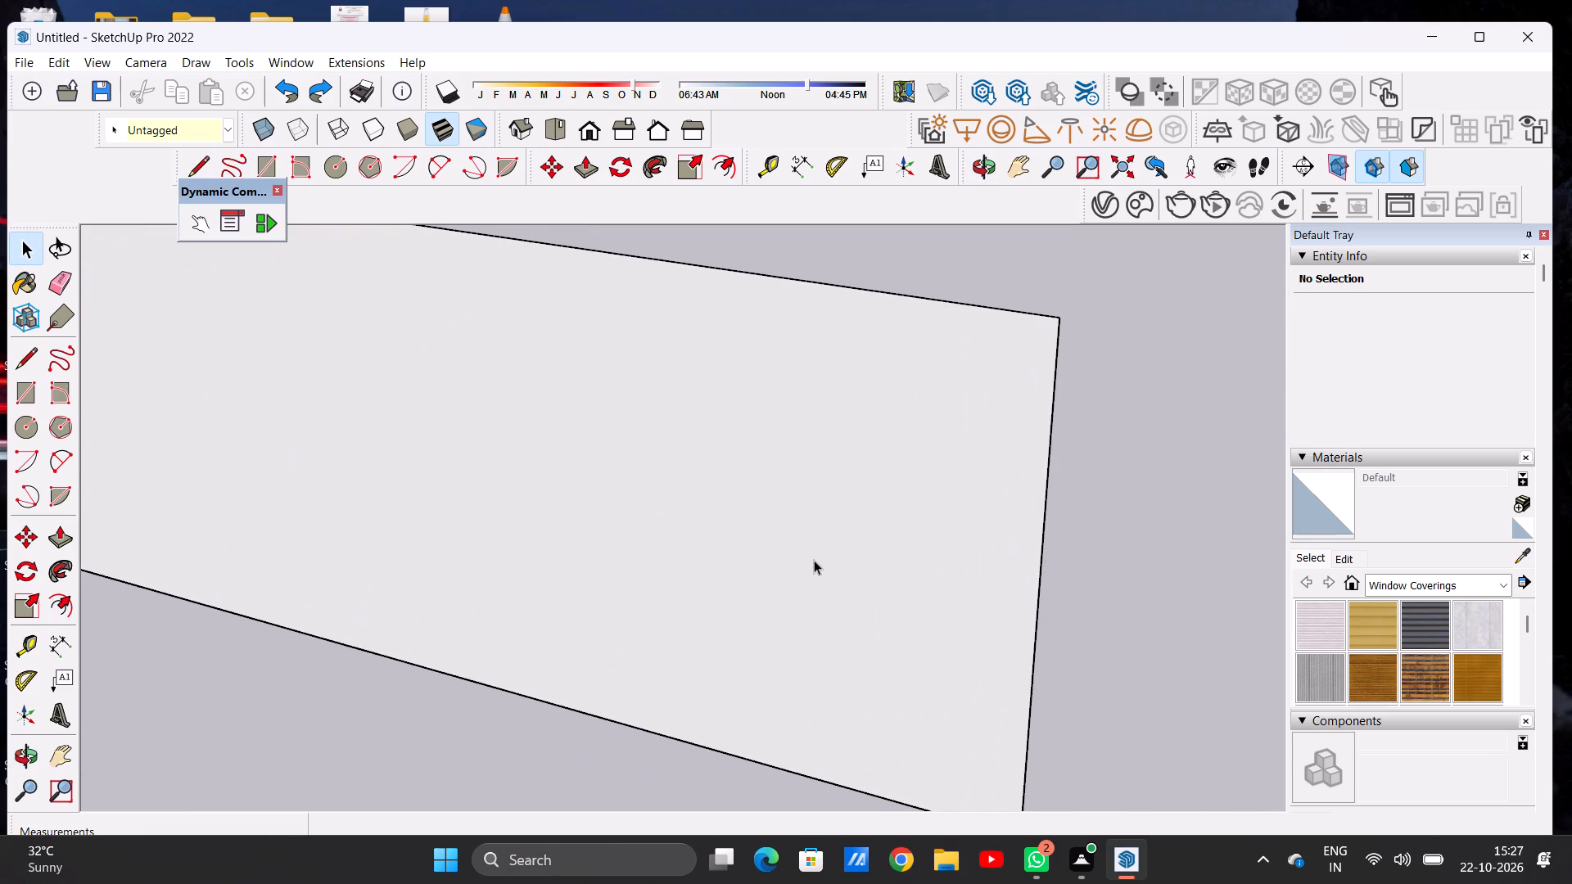
pyautogui.scroll(-18, 680, 506)
pyautogui.moveTo(596, 517); pyautogui.dragTo(608, 524, button='middle')
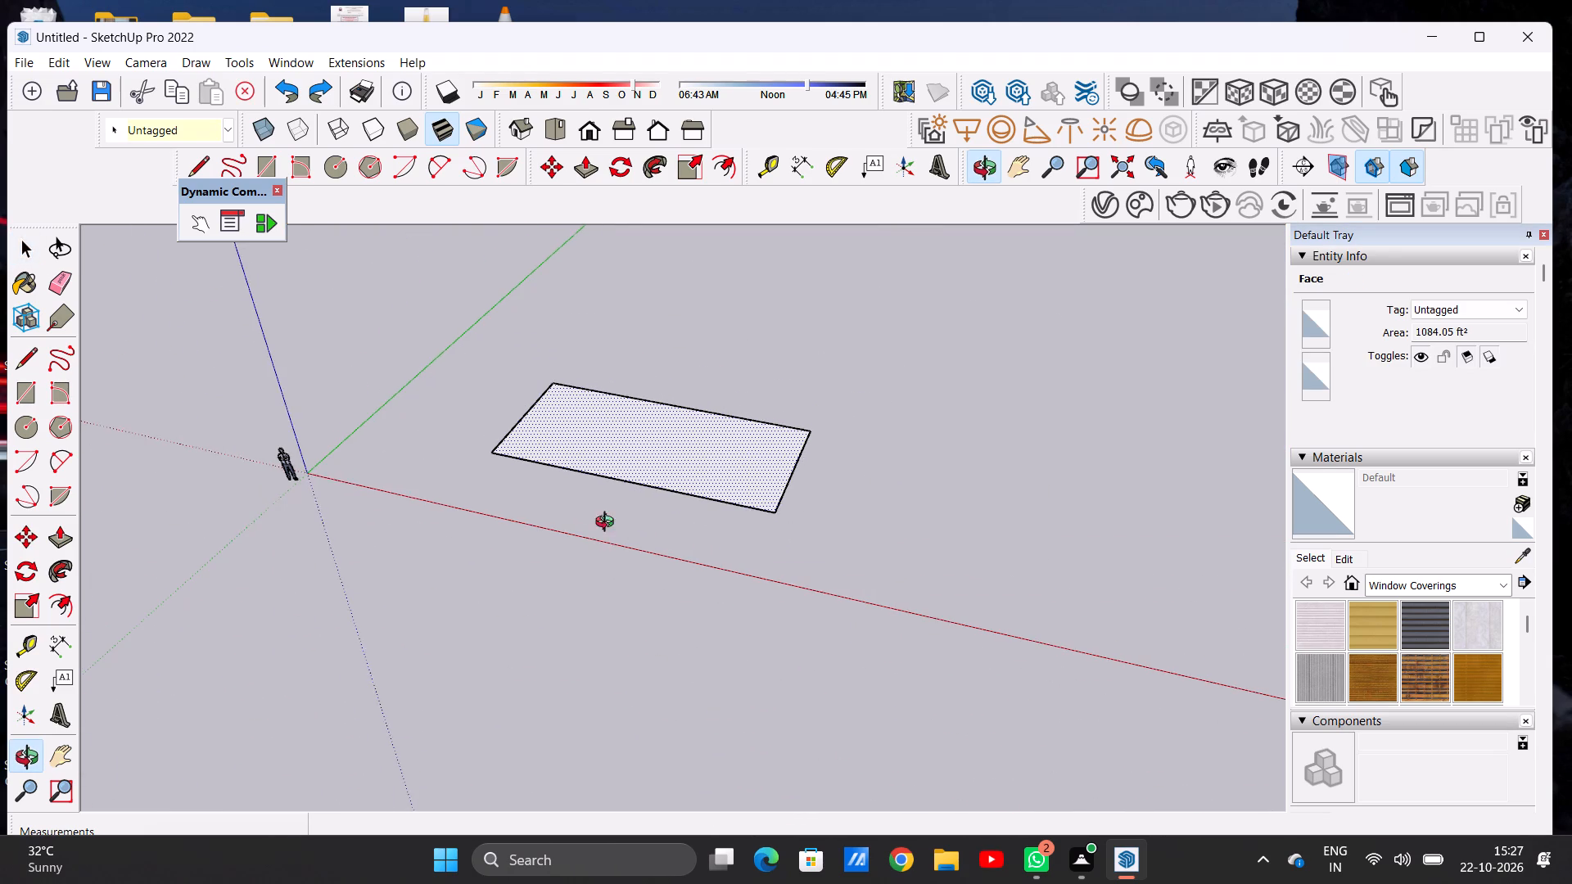
pyautogui.moveTo(608, 524); pyautogui.dragTo(720, 628, button='middle')
pyautogui.scroll(3, 684, 458)
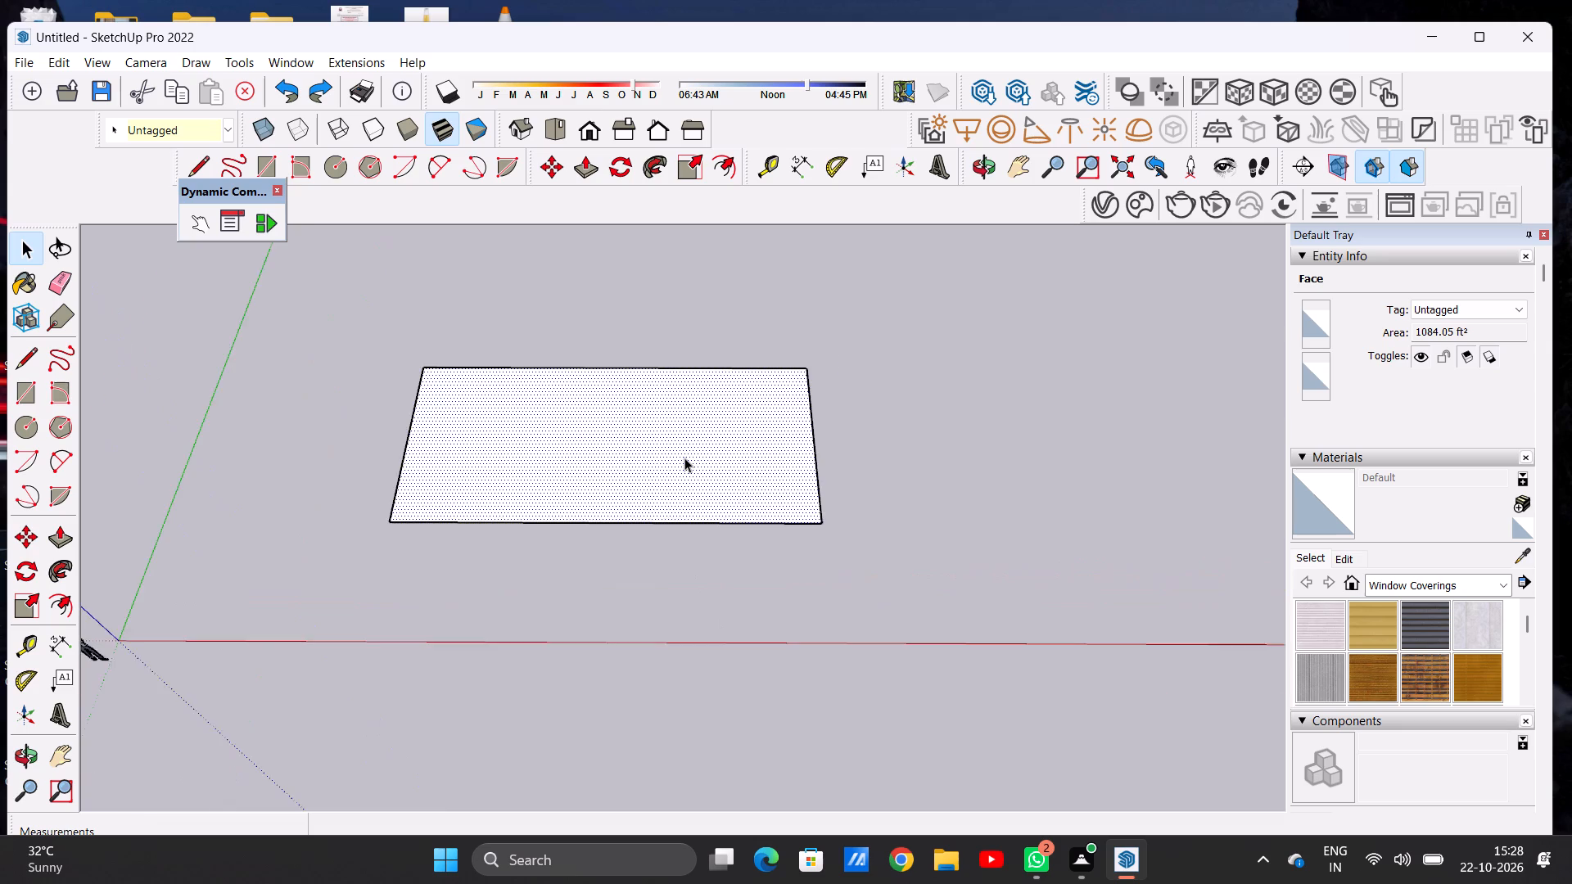
pyautogui.scroll(5, 684, 458)
pyautogui.click(672, 307)
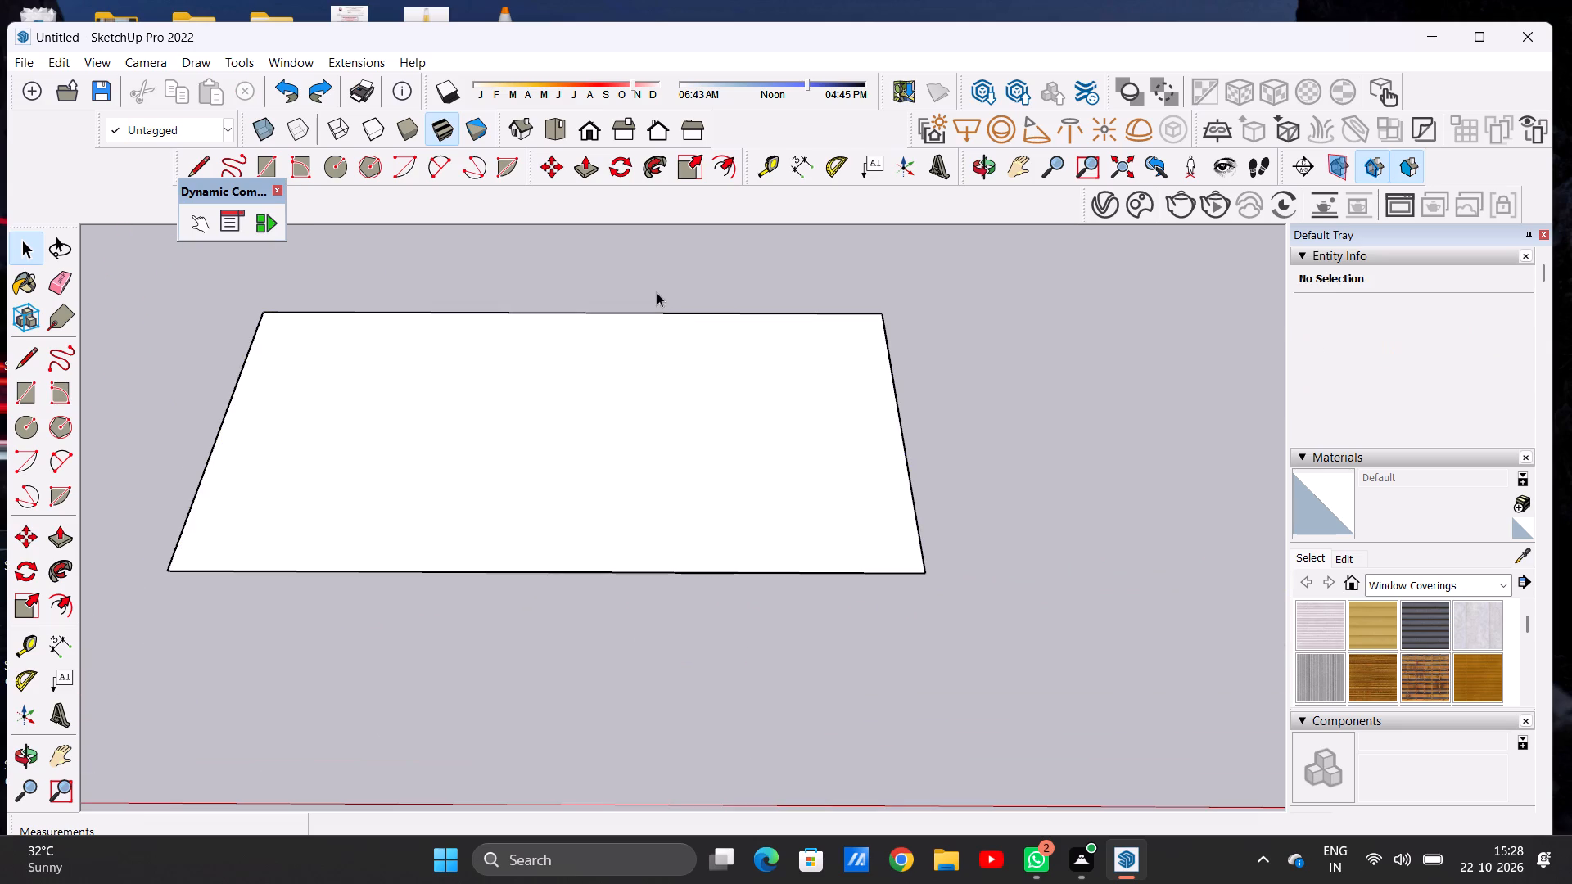
# Extrude the merged rectangular face upward freehand by about 1' 11" with Push/Pull.
pyautogui.scroll(-8, 666, 413)
pyautogui.scroll(6, 676, 433)
pyautogui.moveTo(696, 472); pyautogui.dragTo(694, 408, button='middle')
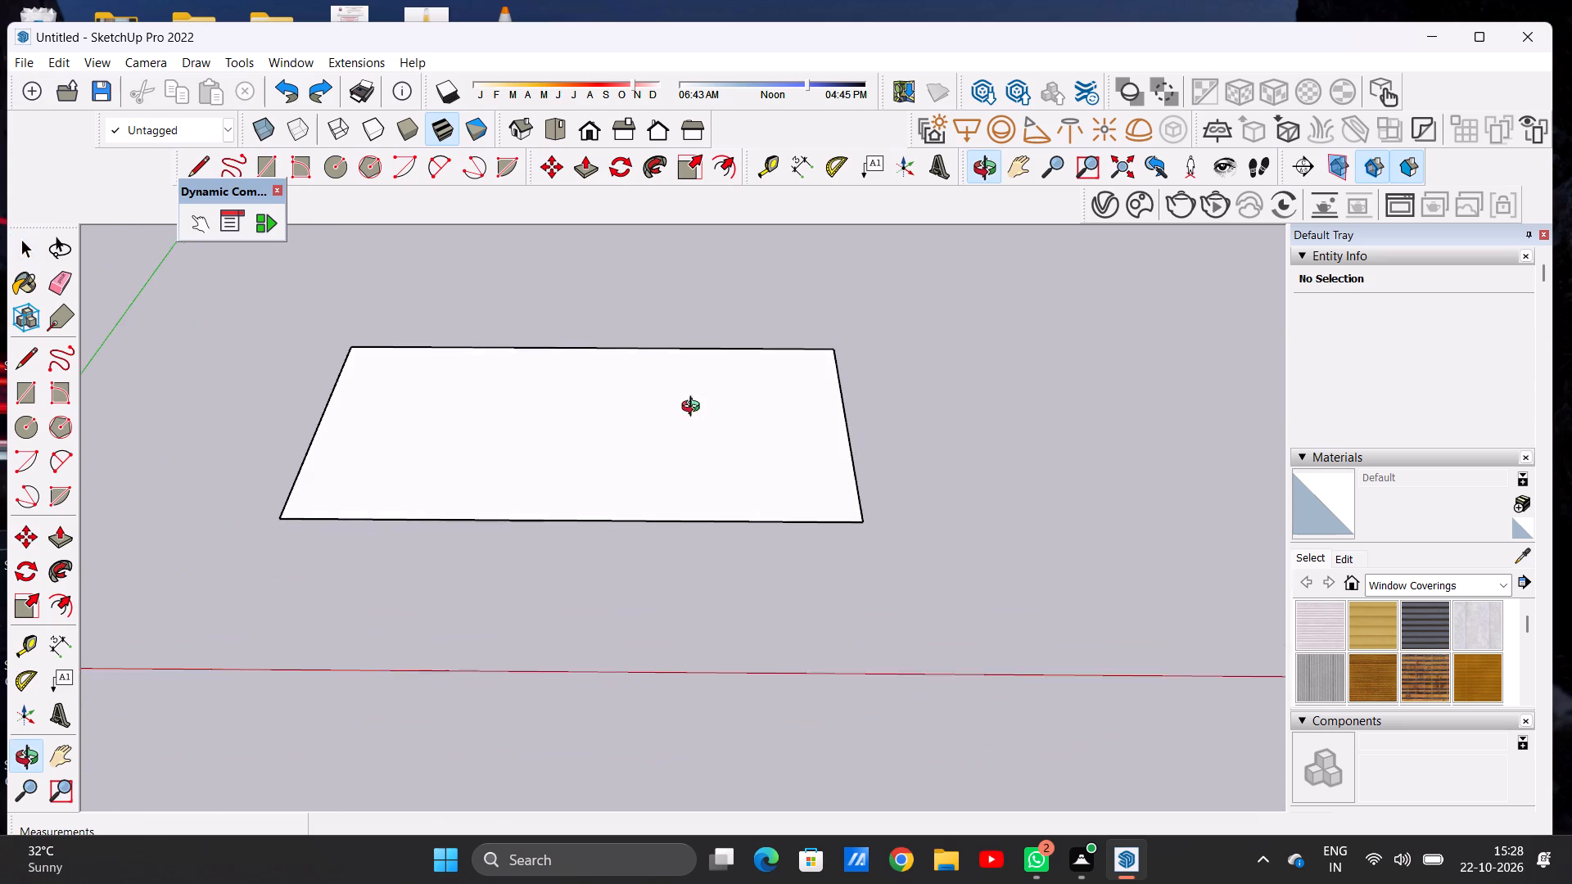
pyautogui.moveTo(694, 408); pyautogui.dragTo(694, 407, button='middle')
pyautogui.scroll(1, 696, 413)
pyautogui.press('p')
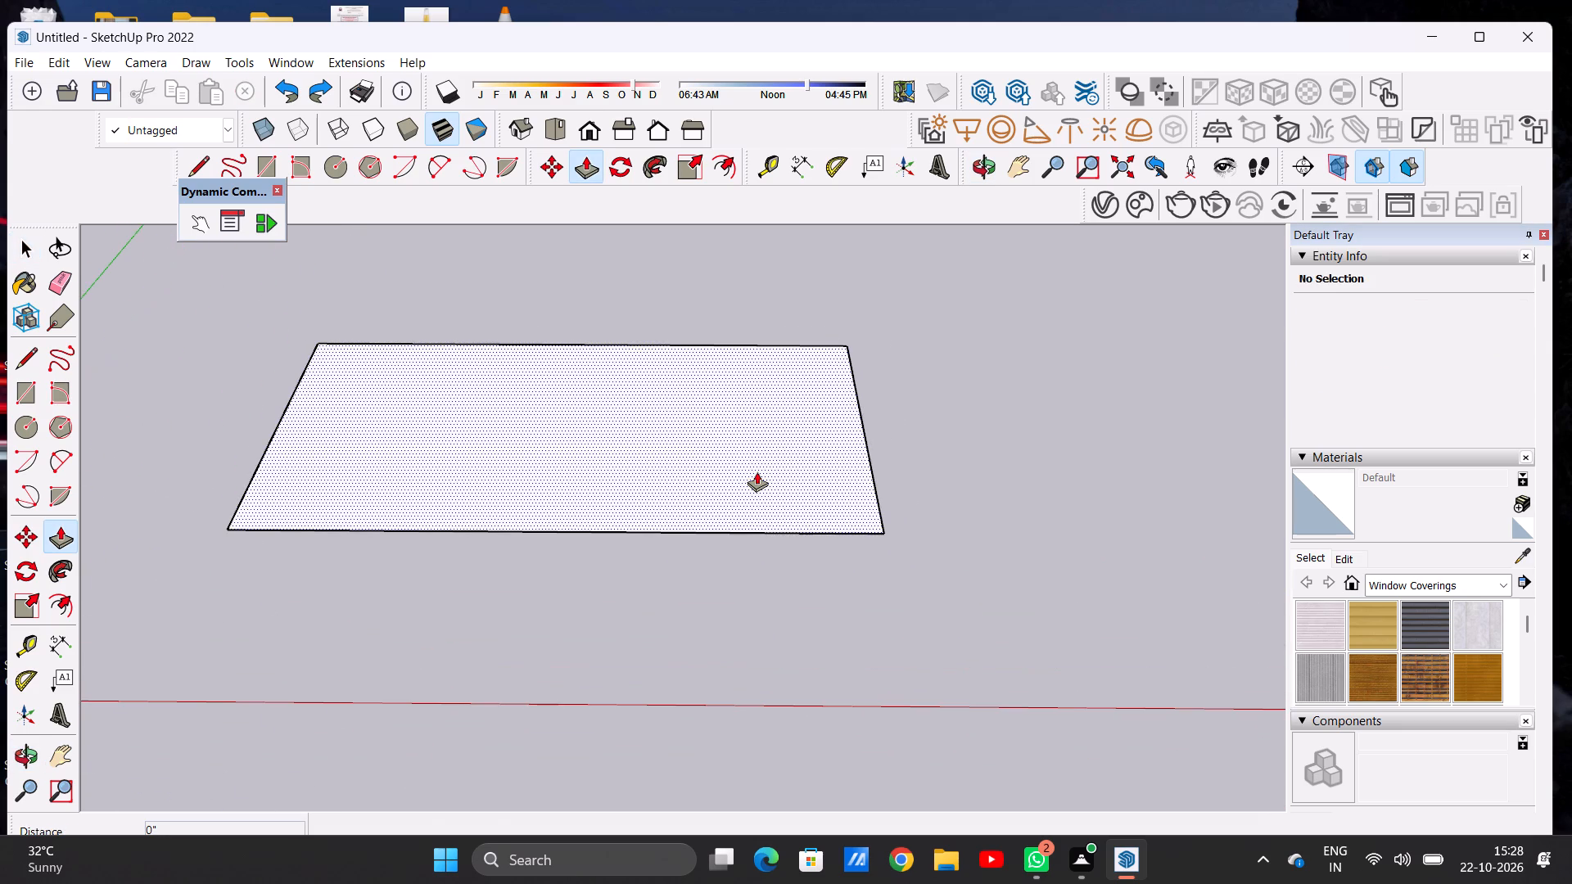
pyautogui.click(757, 471)
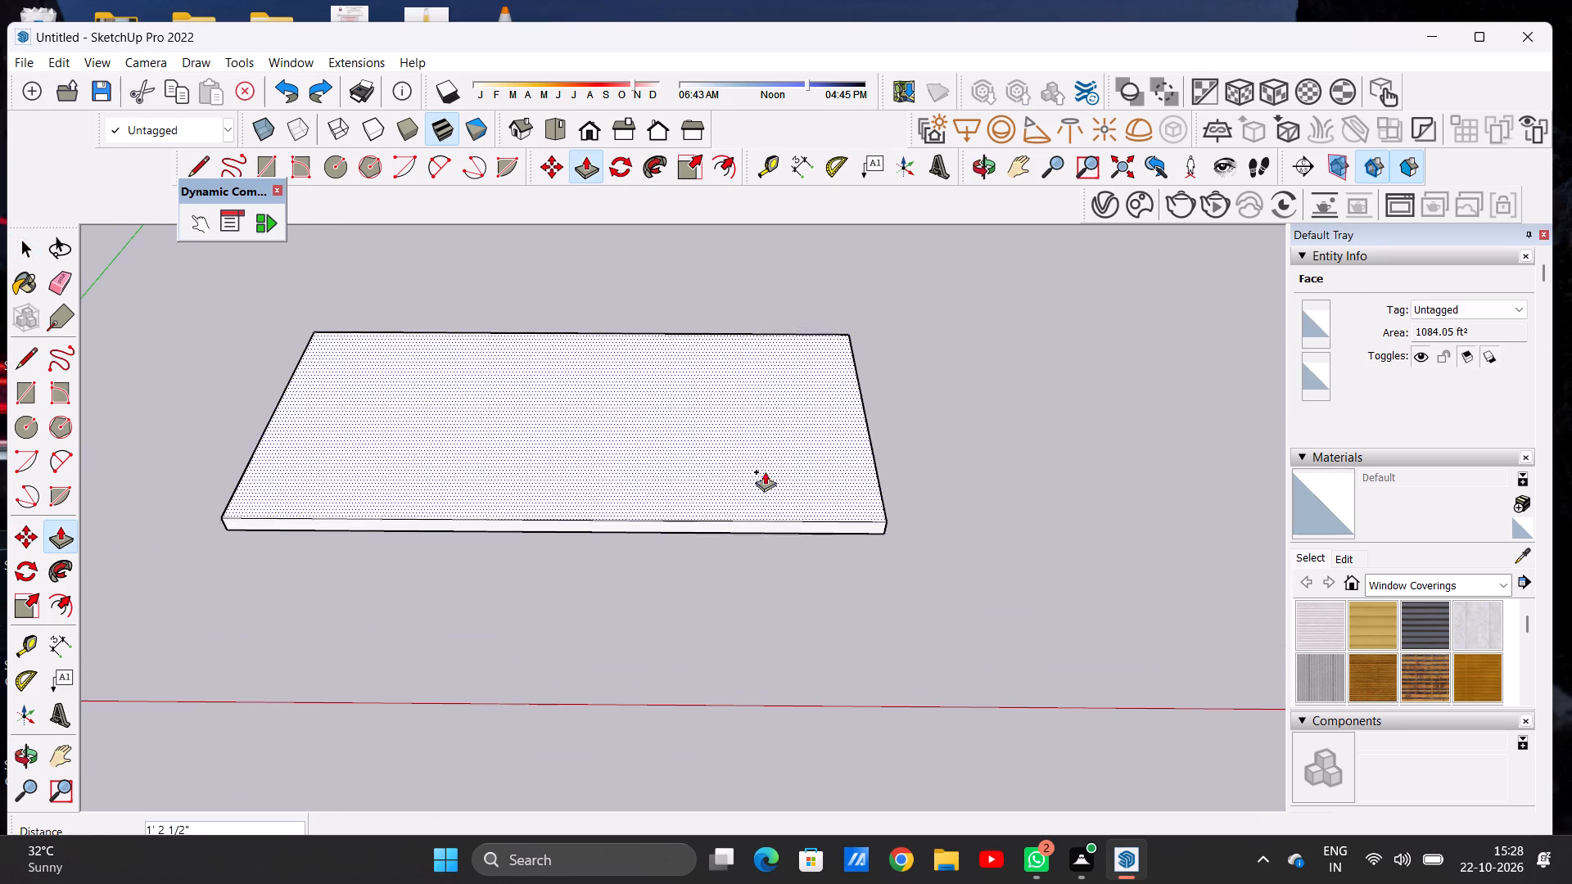
pyautogui.scroll(-2, 771, 498)
pyautogui.moveTo(829, 462); pyautogui.dragTo(824, 333, button='middle')
pyautogui.scroll(1, 823, 413)
pyautogui.scroll(-1, 823, 413)
pyautogui.scroll(4, 823, 413)
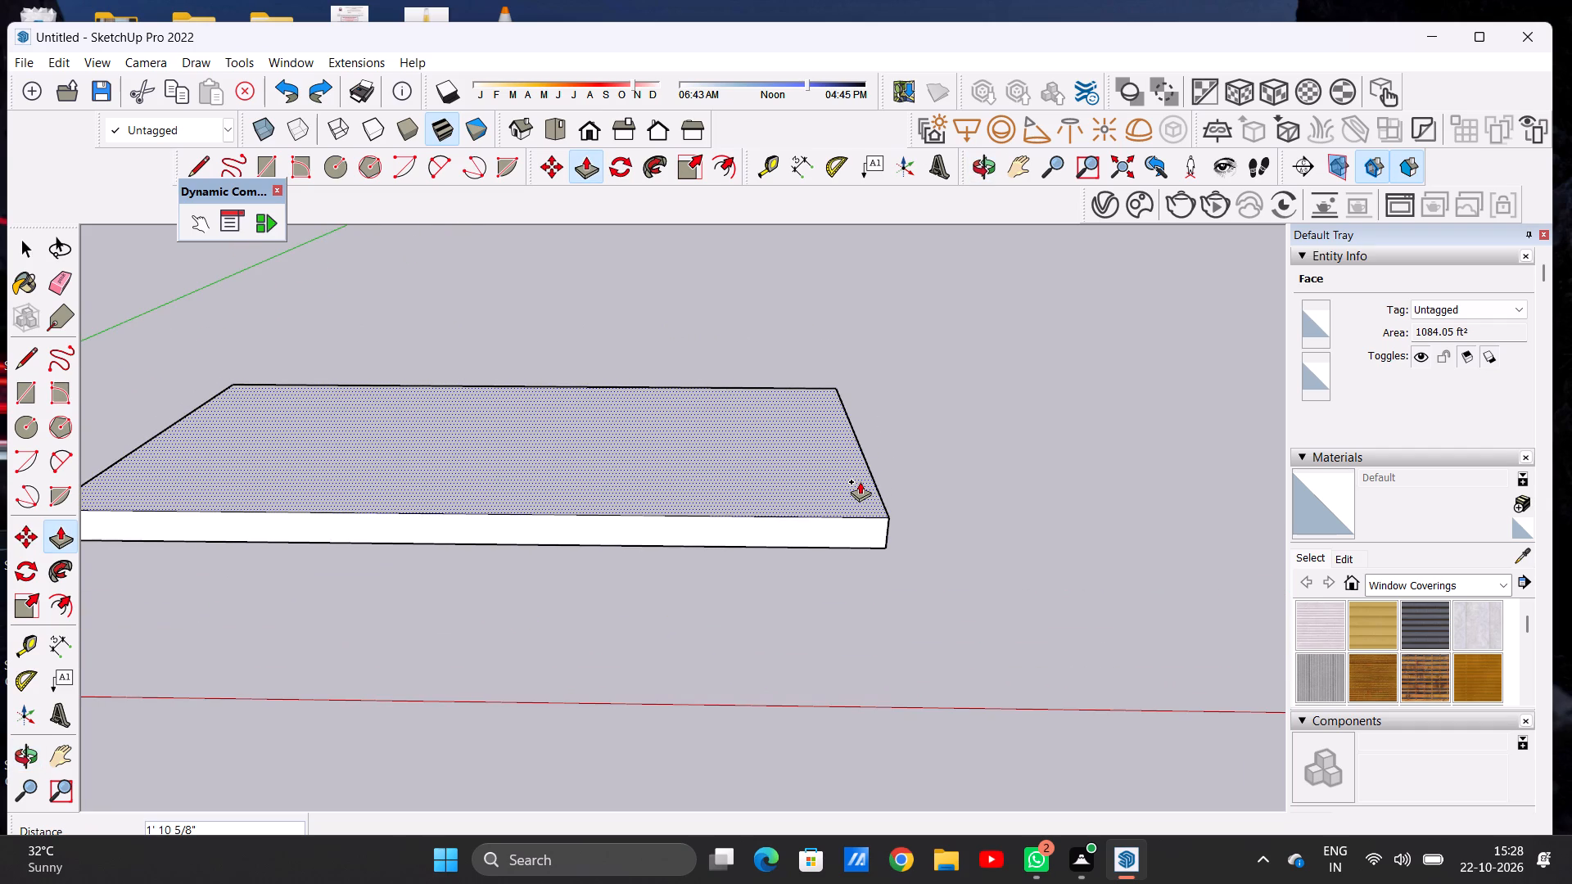
pyautogui.click(860, 481)
pyautogui.press('space')
# Inspect the extruded slab's outline and side faces from Top view and from an angle.
pyautogui.scroll(-15, 865, 516)
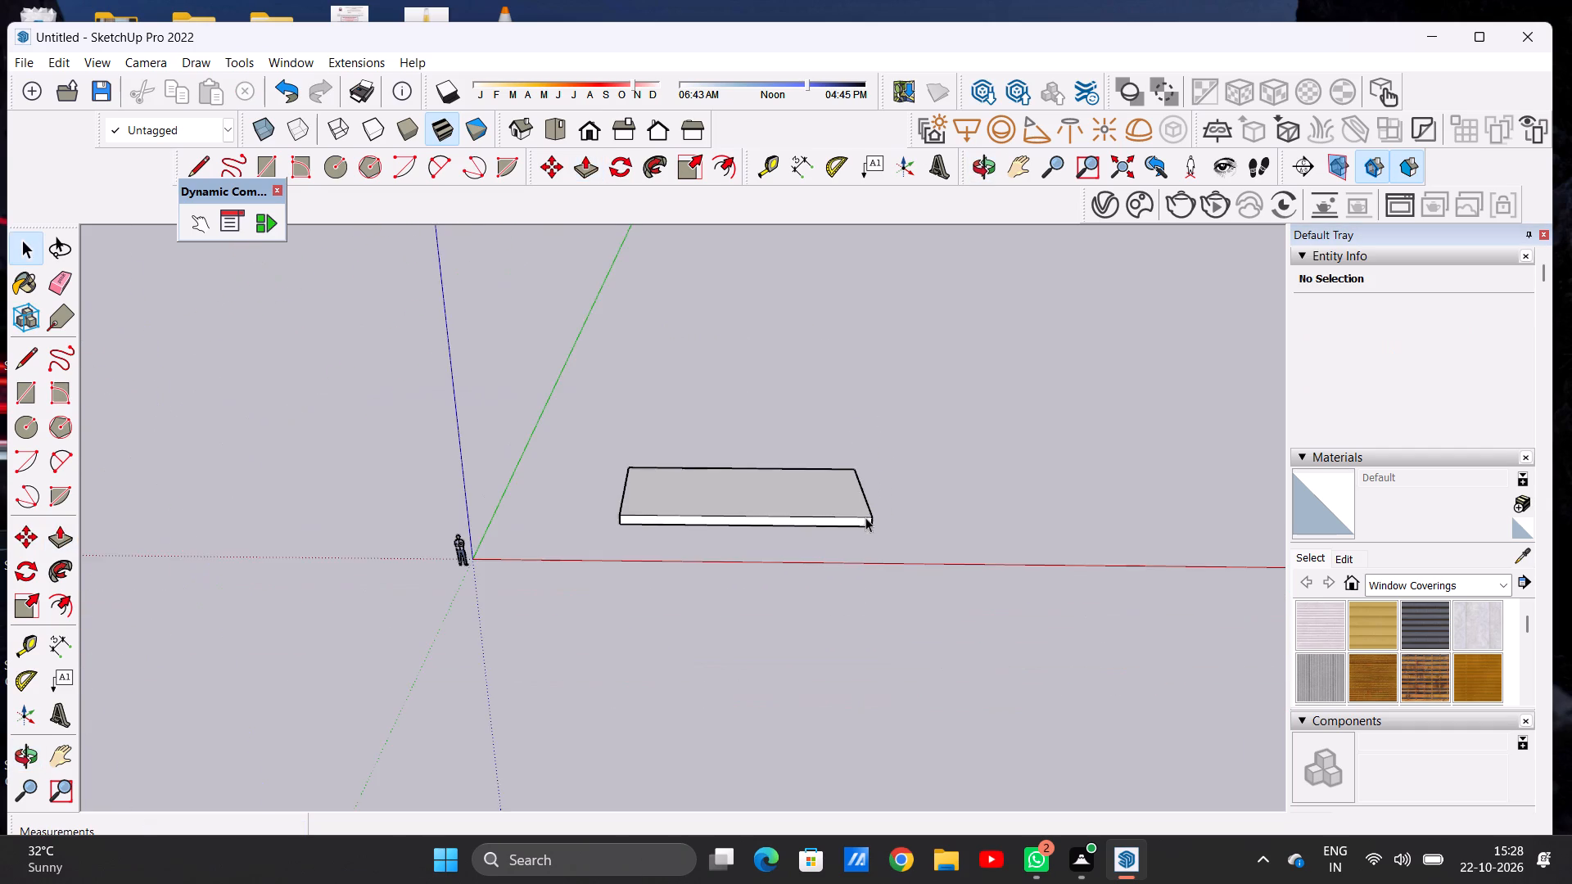
pyautogui.scroll(7, 820, 471)
pyautogui.moveTo(833, 458); pyautogui.dragTo(849, 553, button='middle')
pyautogui.scroll(-1, 834, 458)
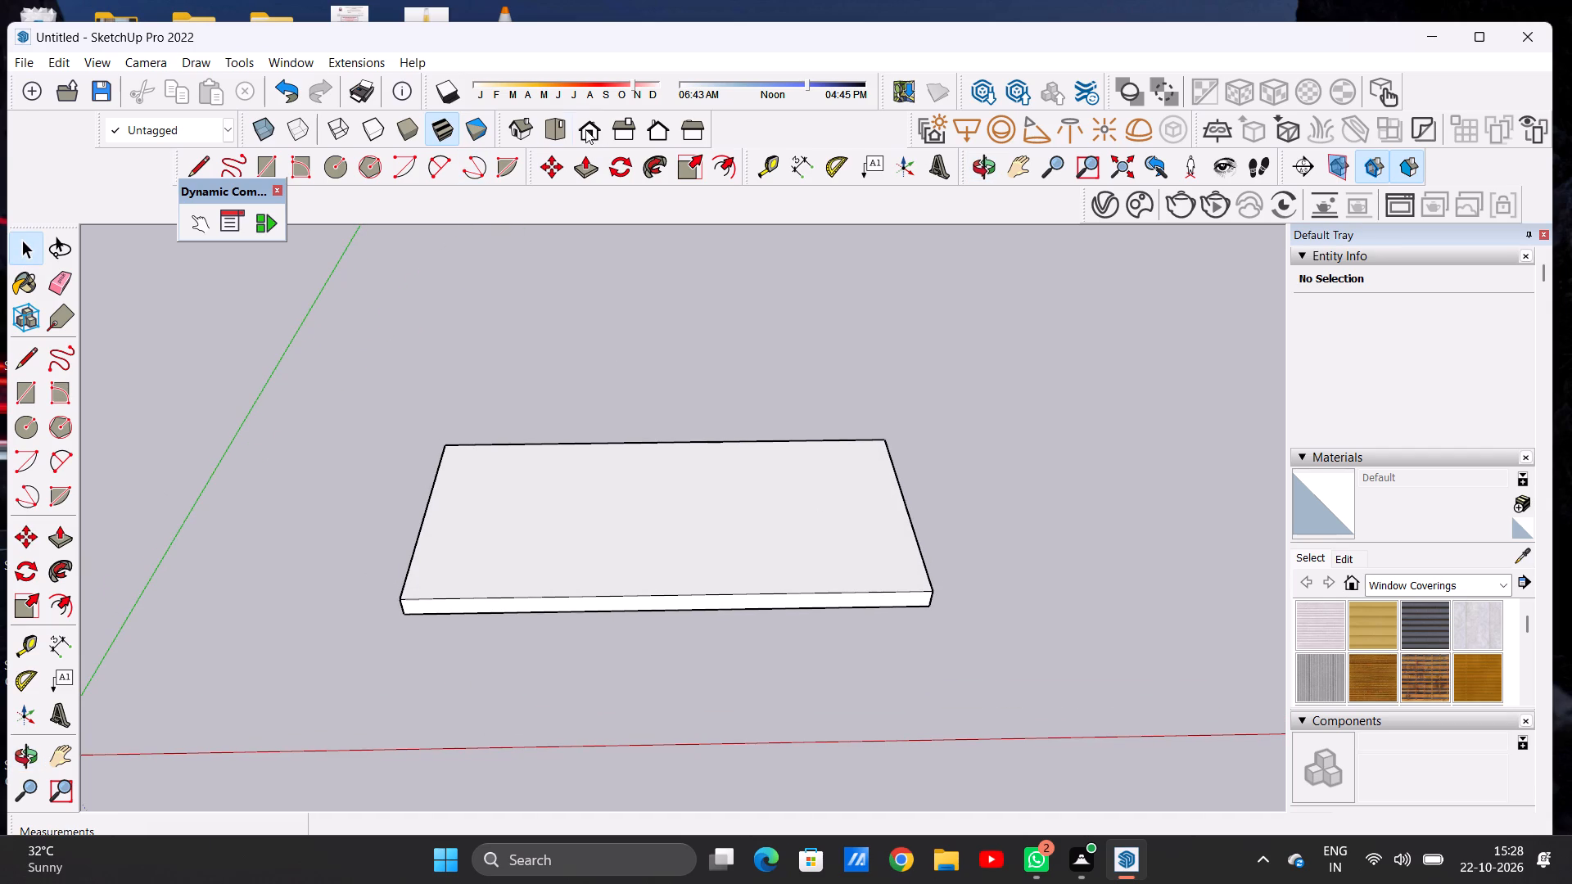
pyautogui.click(545, 129)
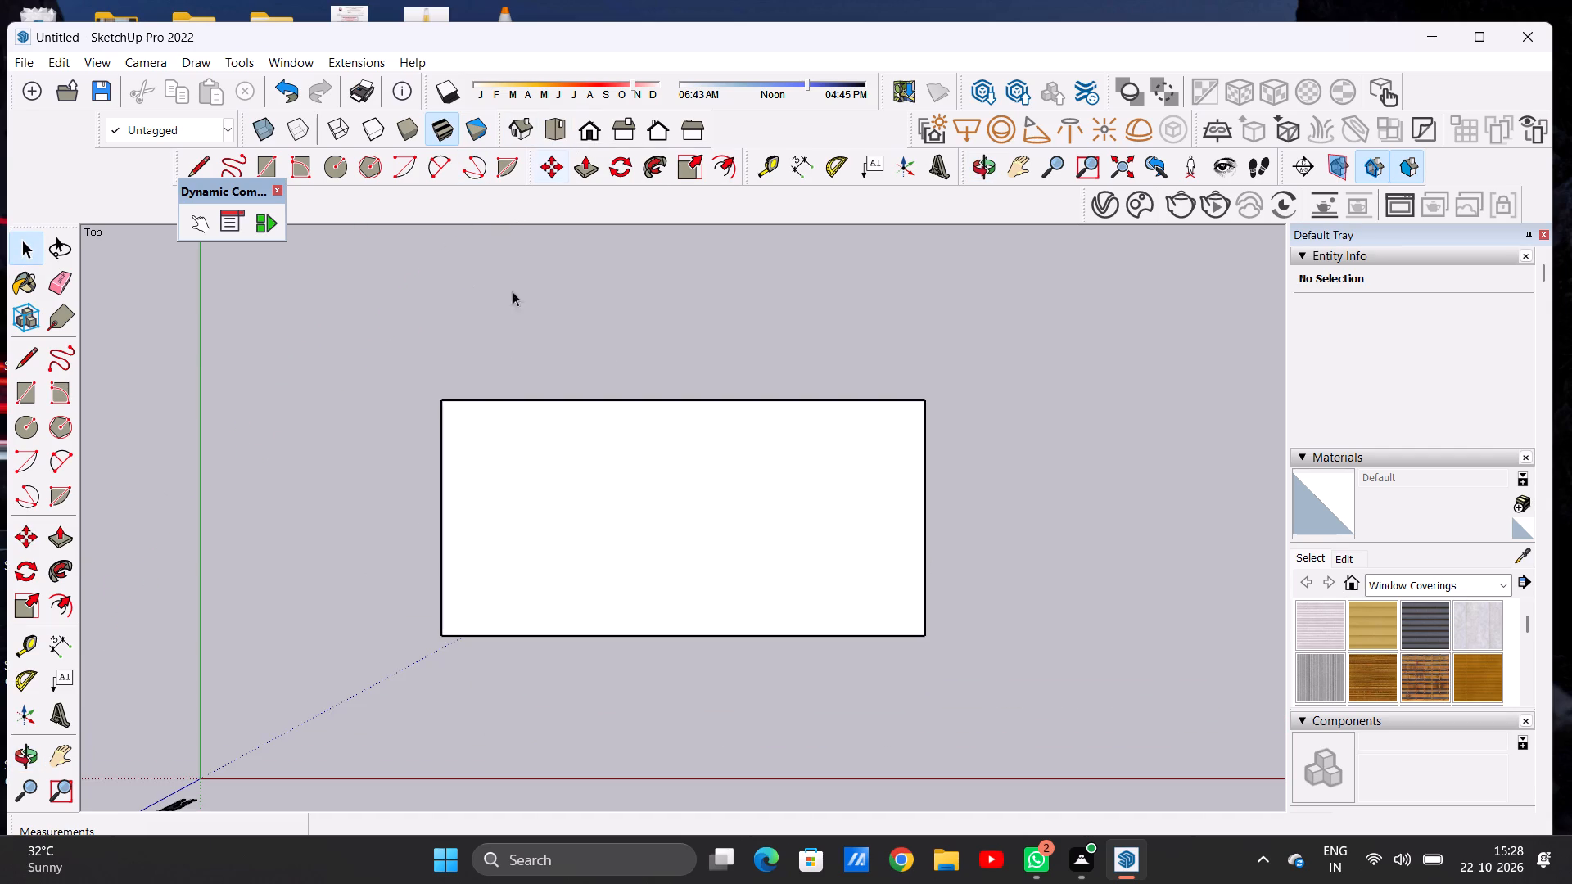
pyautogui.scroll(-6, 408, 530)
pyautogui.moveTo(541, 592); pyautogui.dragTo(592, 390, button='middle')
pyautogui.scroll(5, 486, 553)
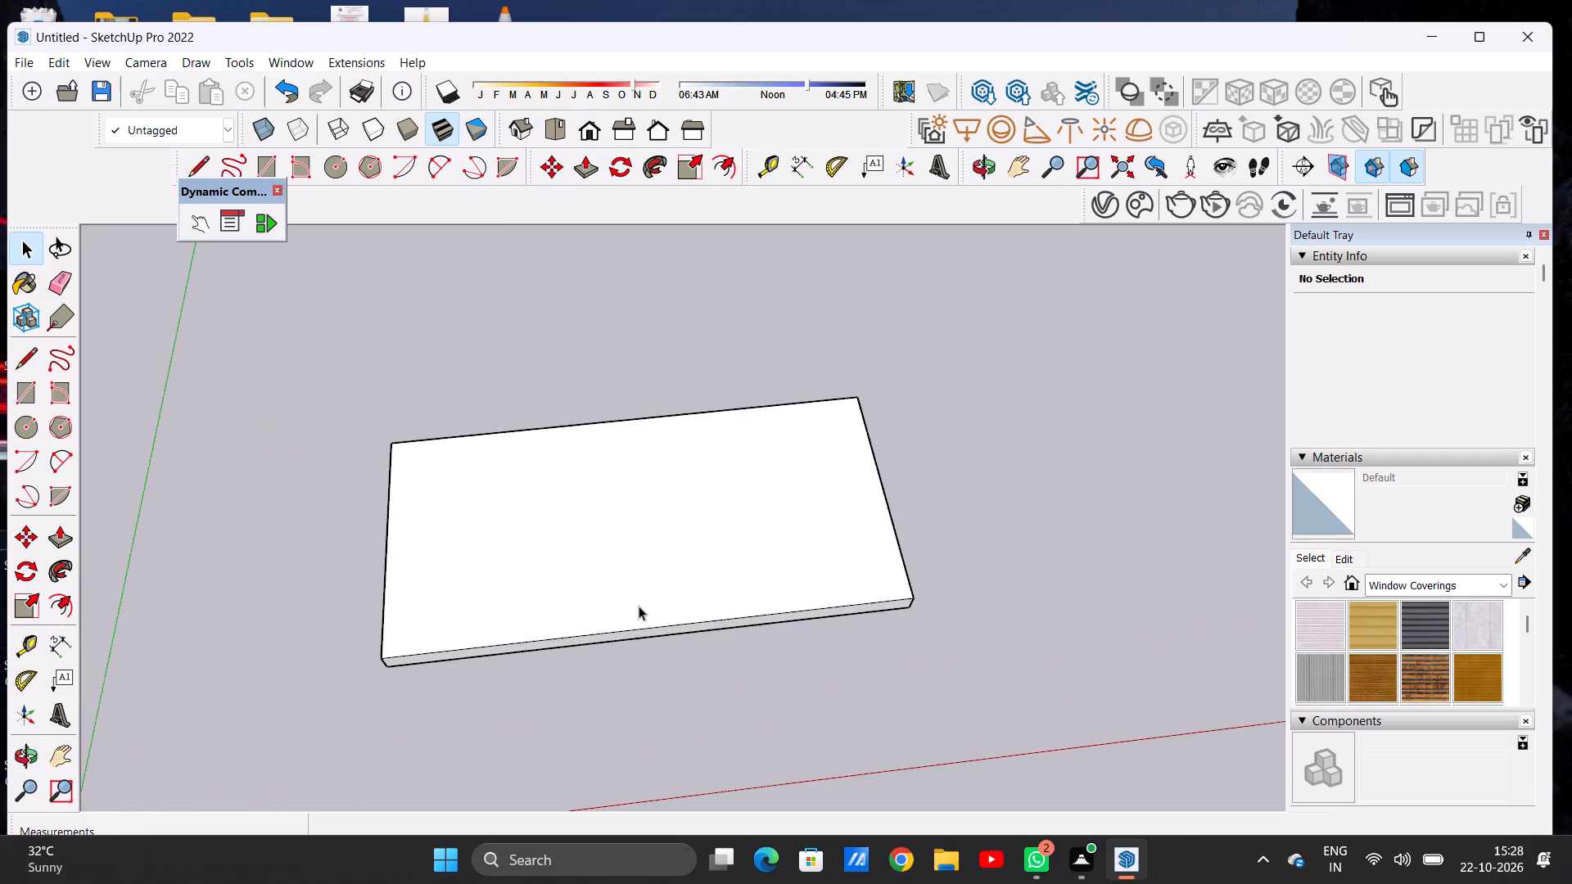
pyautogui.moveTo(639, 607); pyautogui.dragTo(610, 692, button='middle')
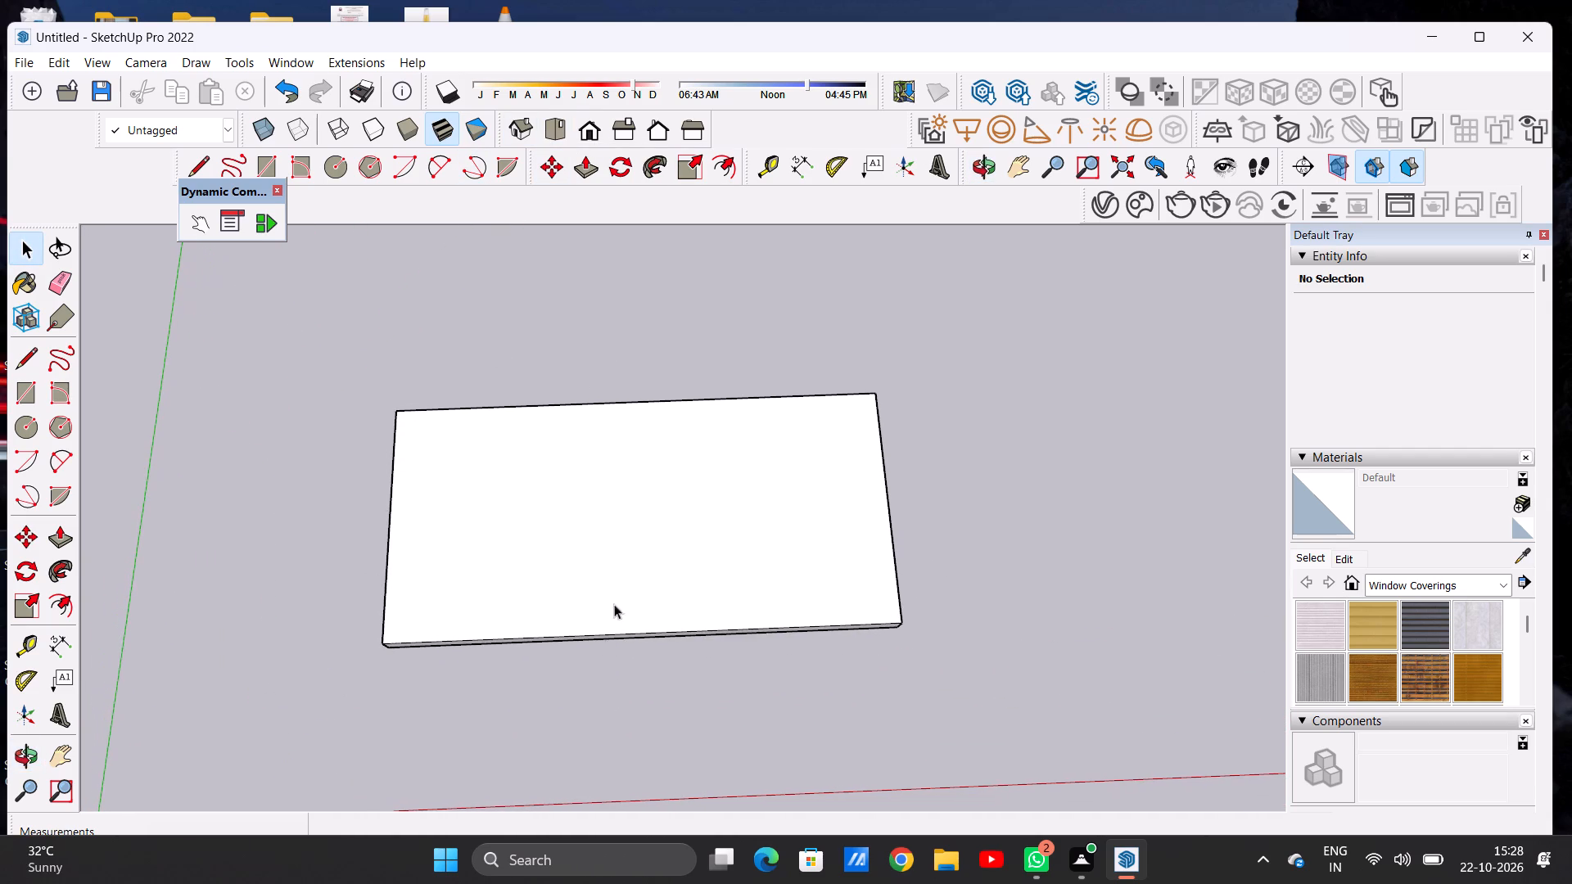
pyautogui.scroll(1, 697, 511)
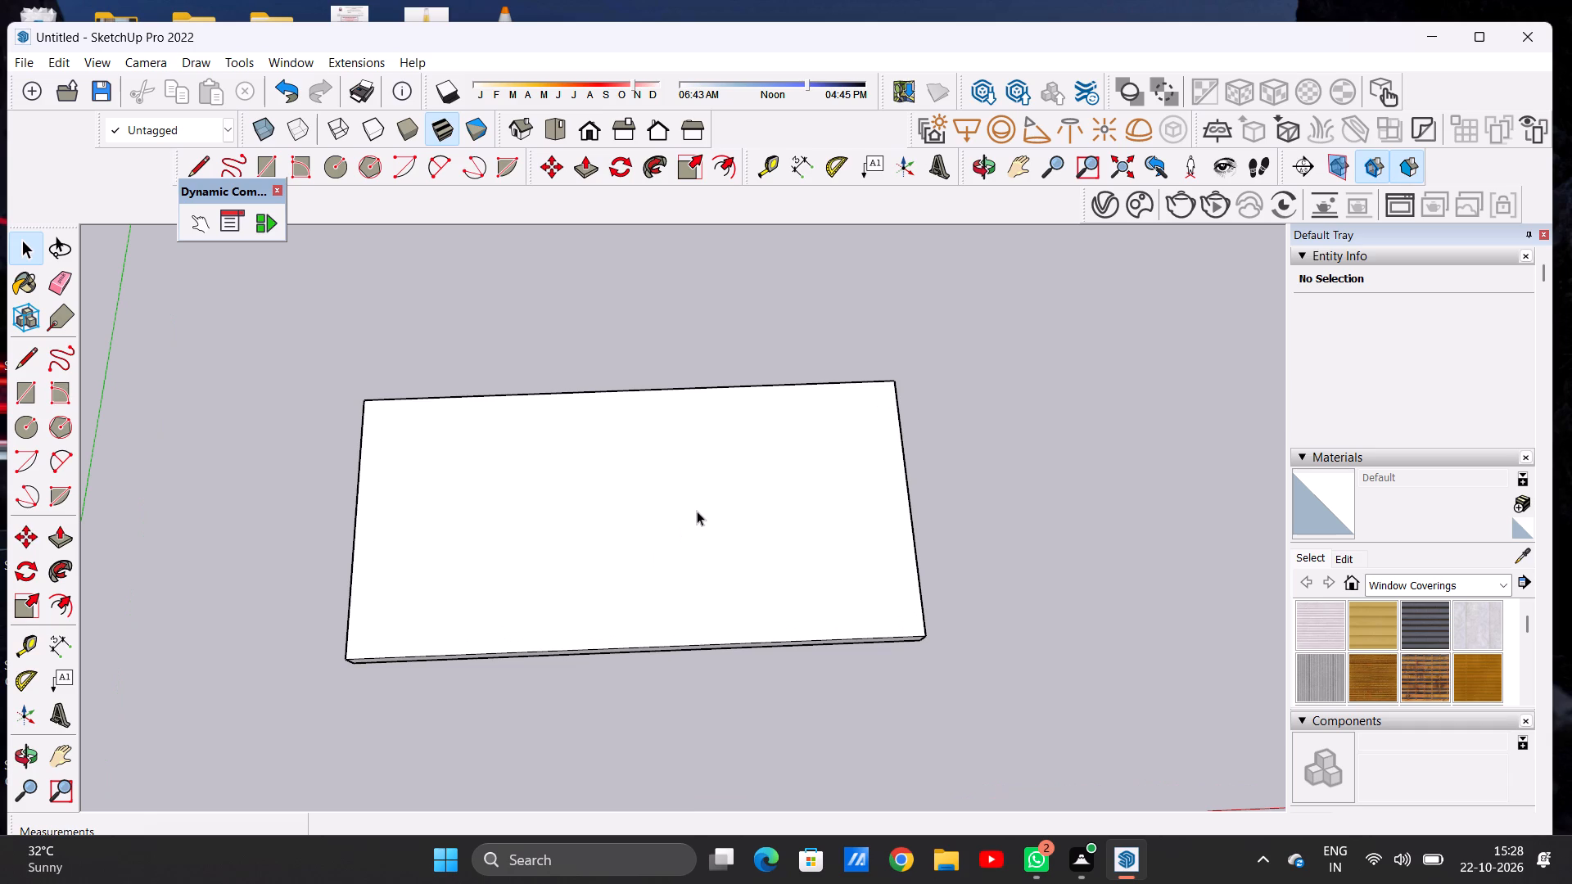
# Raise the slab's top face freehand by about another 1' 9" with Push/Pull.
pyautogui.scroll(-5, 691, 510)
pyautogui.moveTo(680, 608); pyautogui.dragTo(674, 426, button='middle')
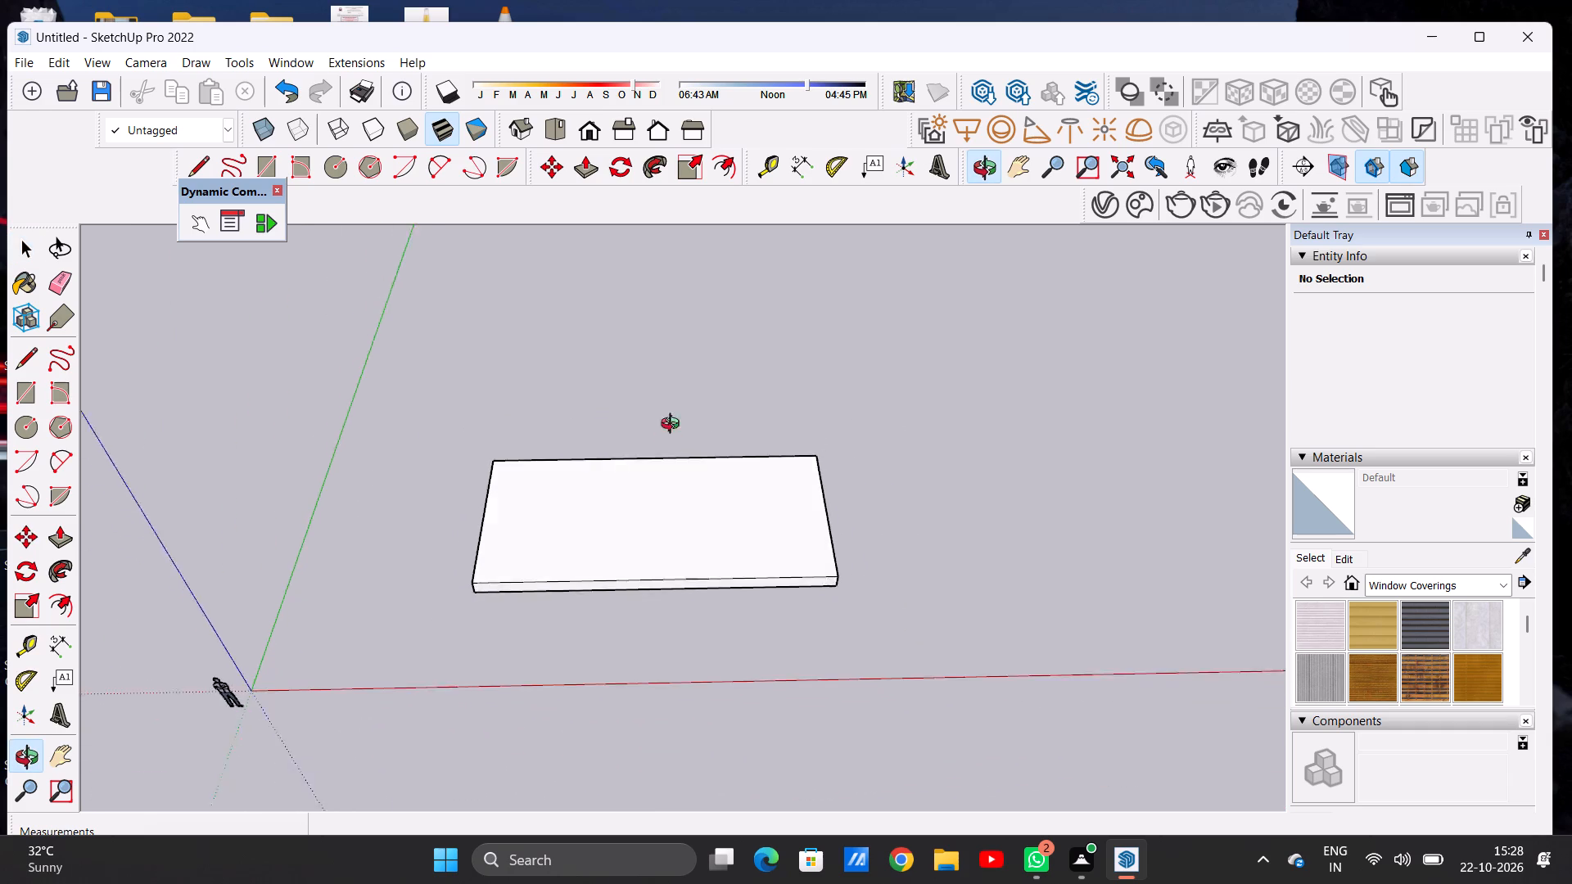
pyautogui.moveTo(674, 426); pyautogui.dragTo(683, 378, button='middle')
pyautogui.scroll(5, 689, 486)
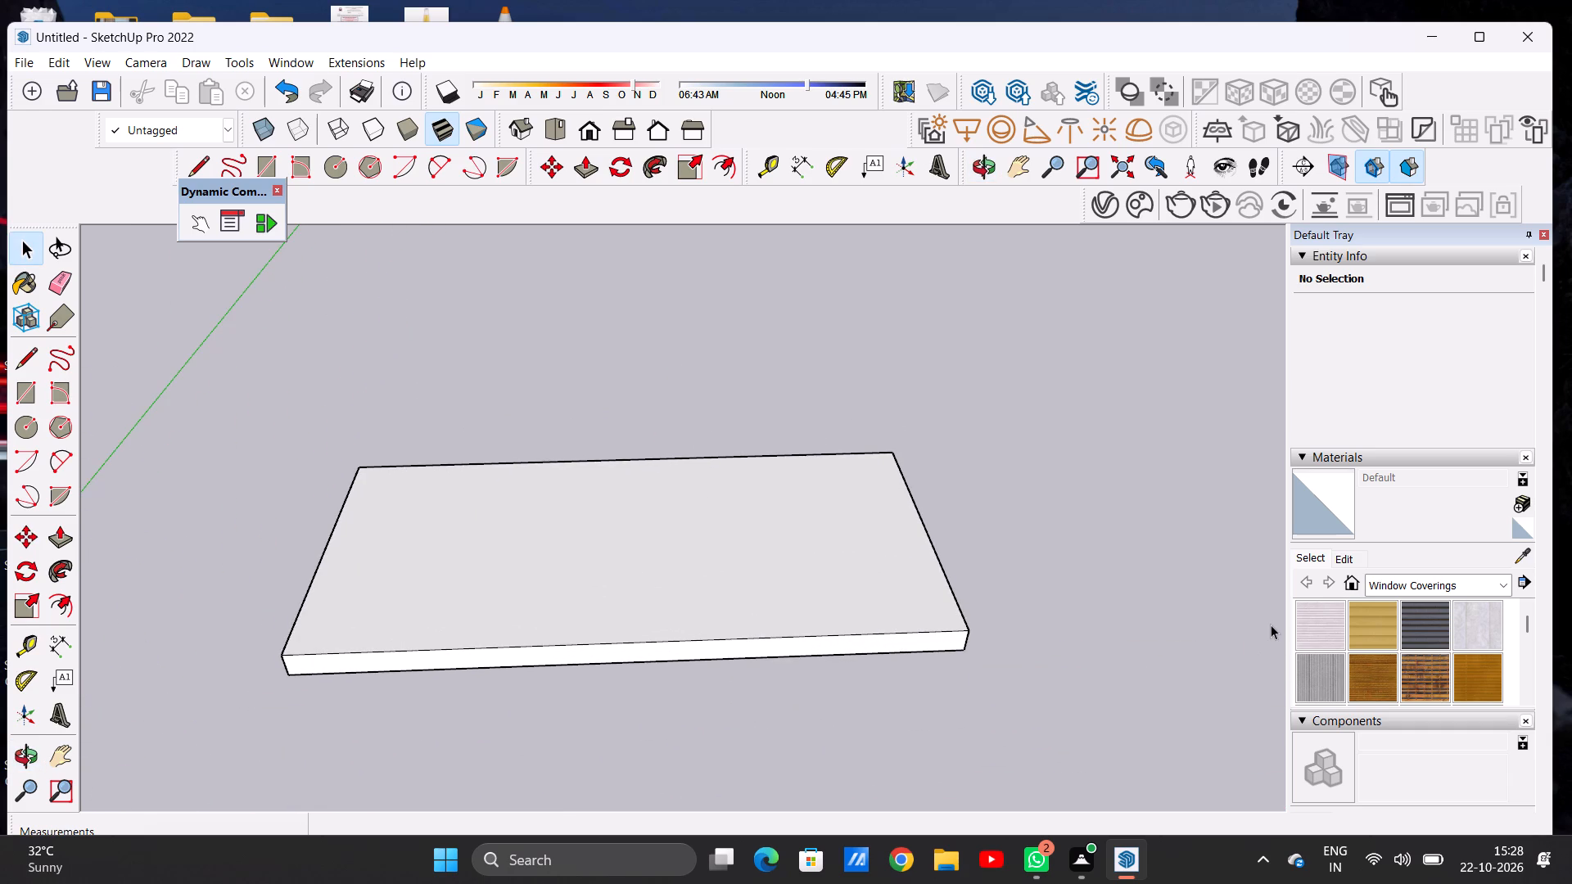
pyautogui.press('p')
pyautogui.click(922, 604)
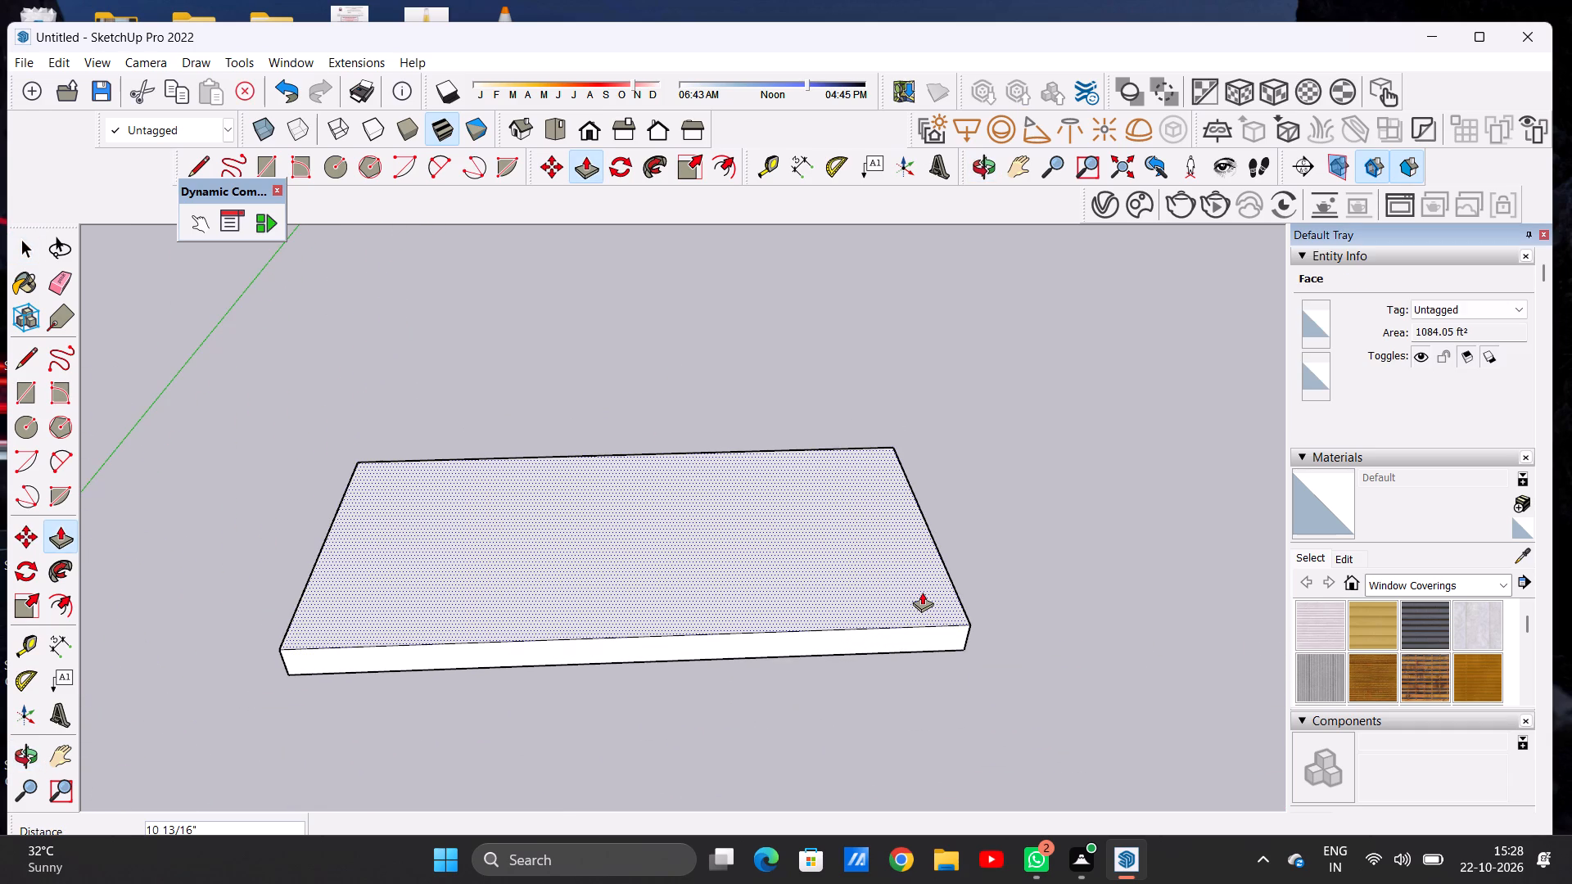
pyautogui.click(922, 585)
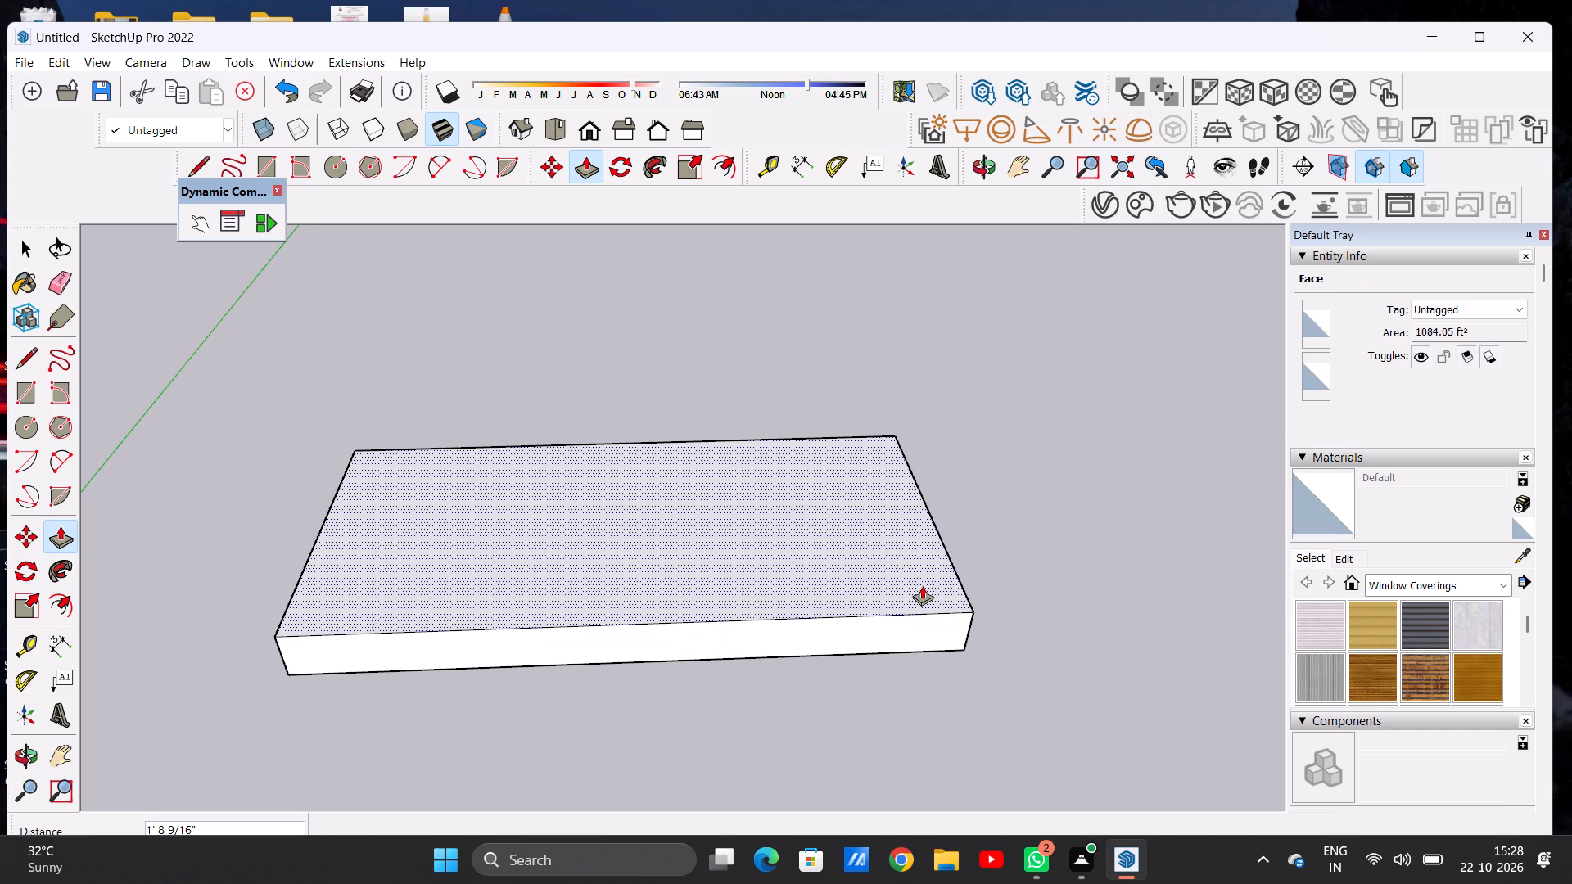
# Inspect the thickened slab from an angle and in Top view.
pyautogui.press('space')
pyautogui.scroll(-9, 782, 616)
pyautogui.scroll(1, 772, 580)
pyautogui.scroll(-1, 772, 582)
pyautogui.scroll(4, 632, 550)
pyautogui.moveTo(802, 539); pyautogui.dragTo(815, 635, button='middle')
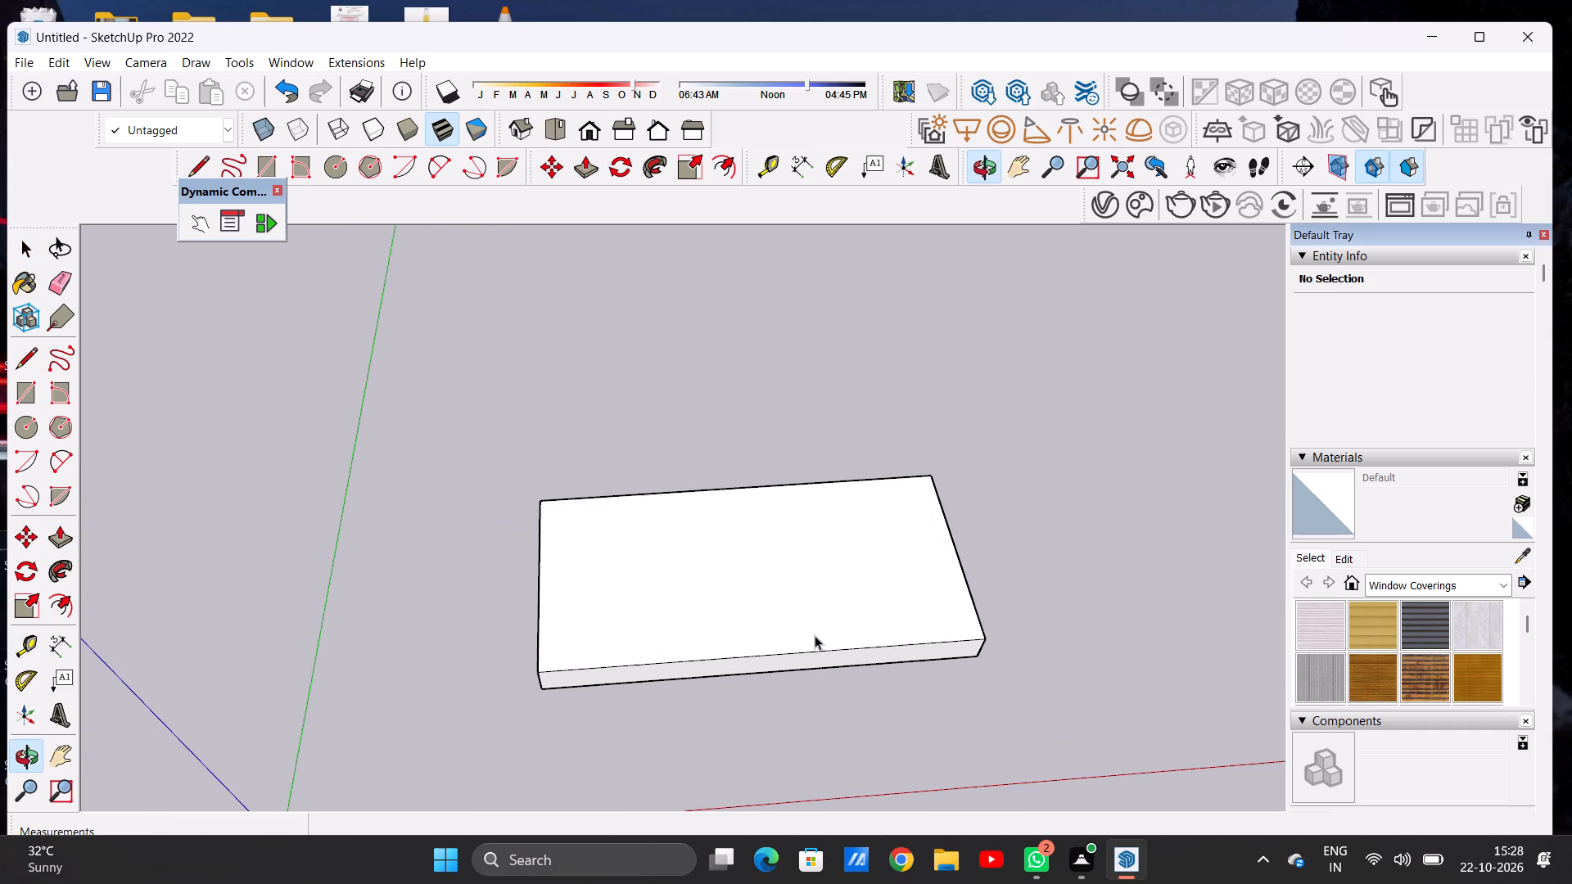
pyautogui.click(552, 129)
pyautogui.scroll(-3, 262, 453)
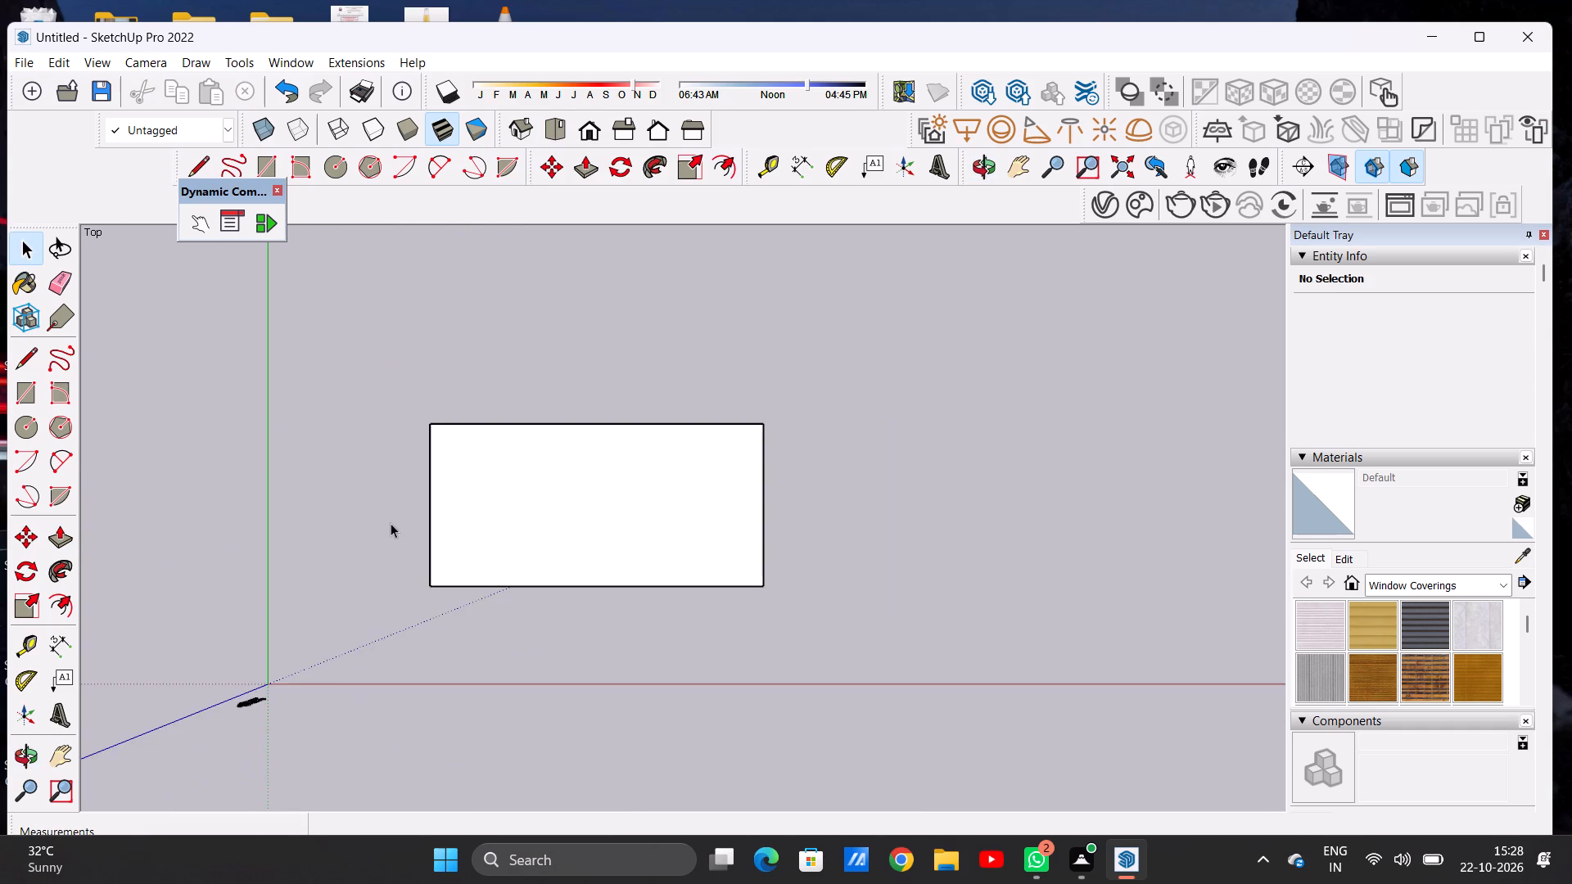
pyautogui.scroll(7, 391, 523)
pyautogui.scroll(5, 667, 377)
pyautogui.scroll(-6, 413, 463)
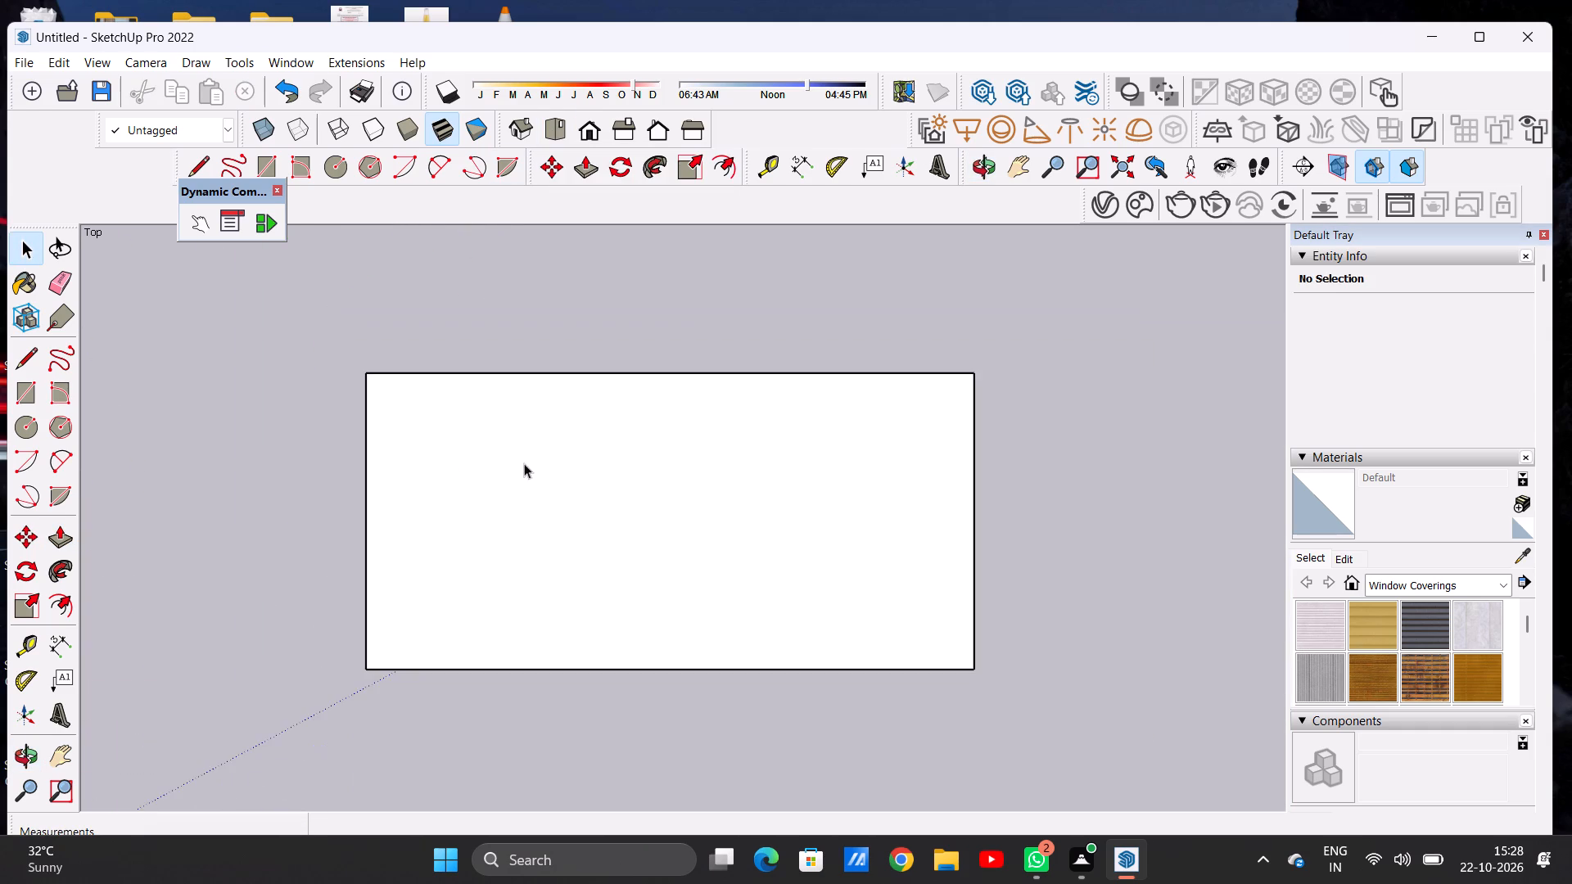
pyautogui.scroll(3, 684, 447)
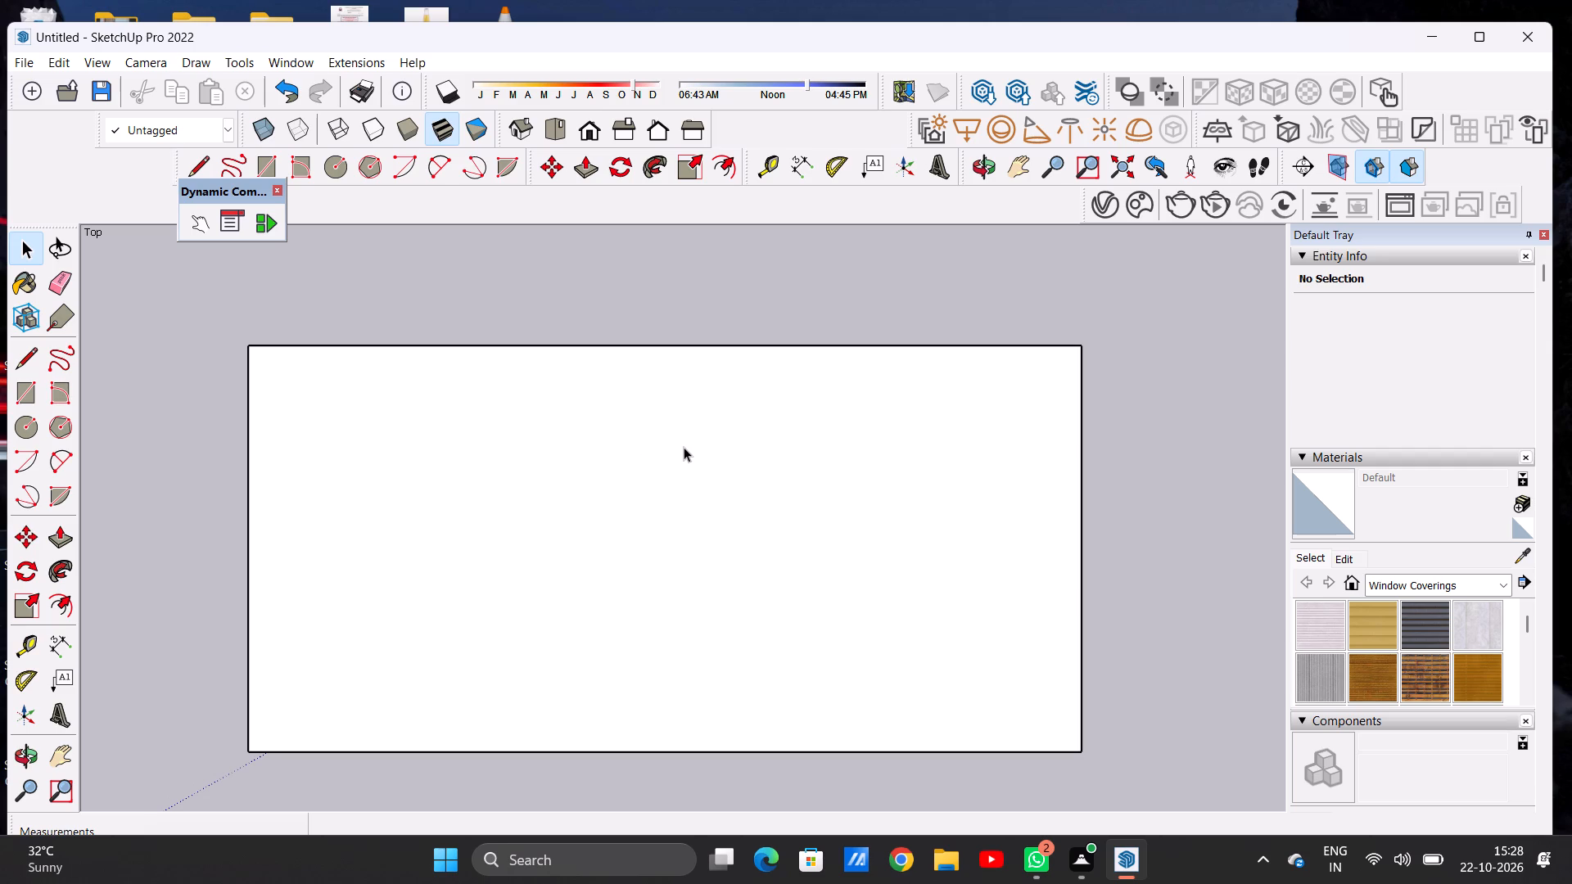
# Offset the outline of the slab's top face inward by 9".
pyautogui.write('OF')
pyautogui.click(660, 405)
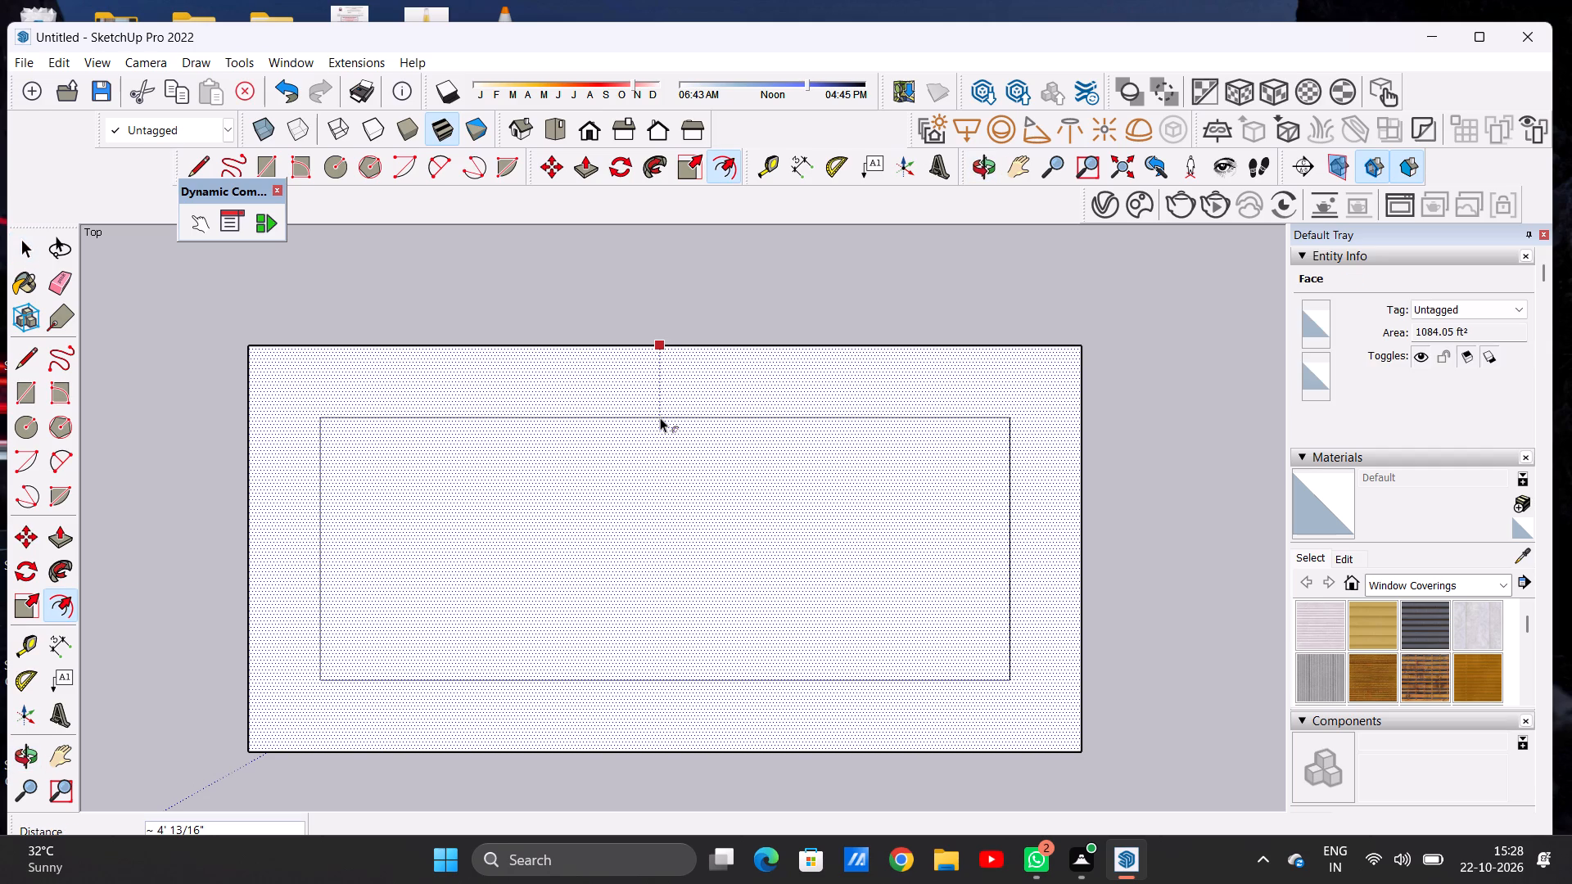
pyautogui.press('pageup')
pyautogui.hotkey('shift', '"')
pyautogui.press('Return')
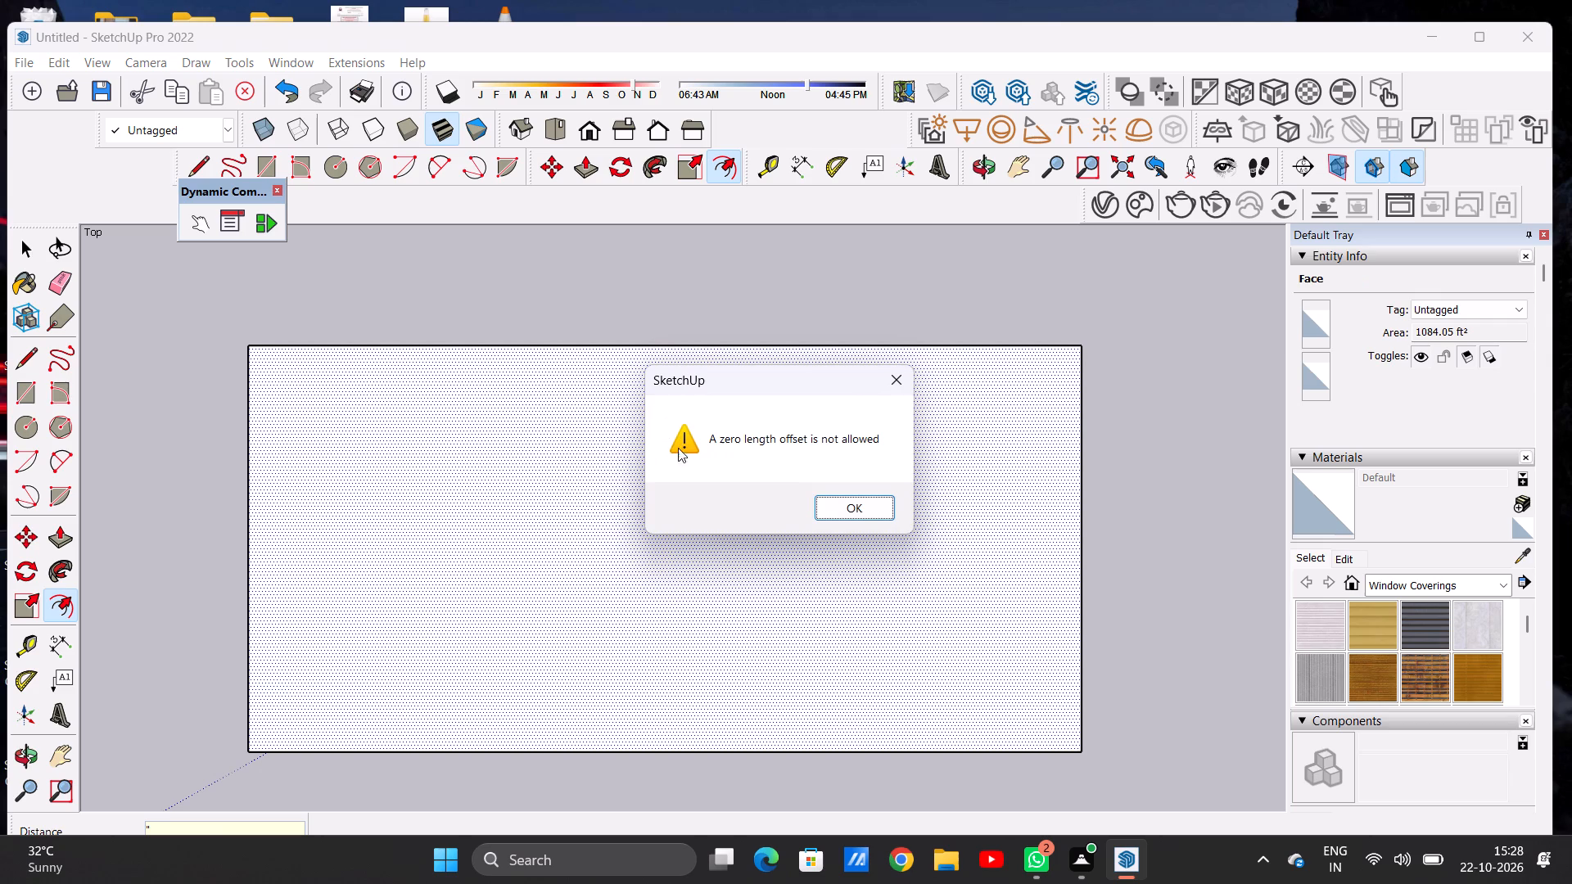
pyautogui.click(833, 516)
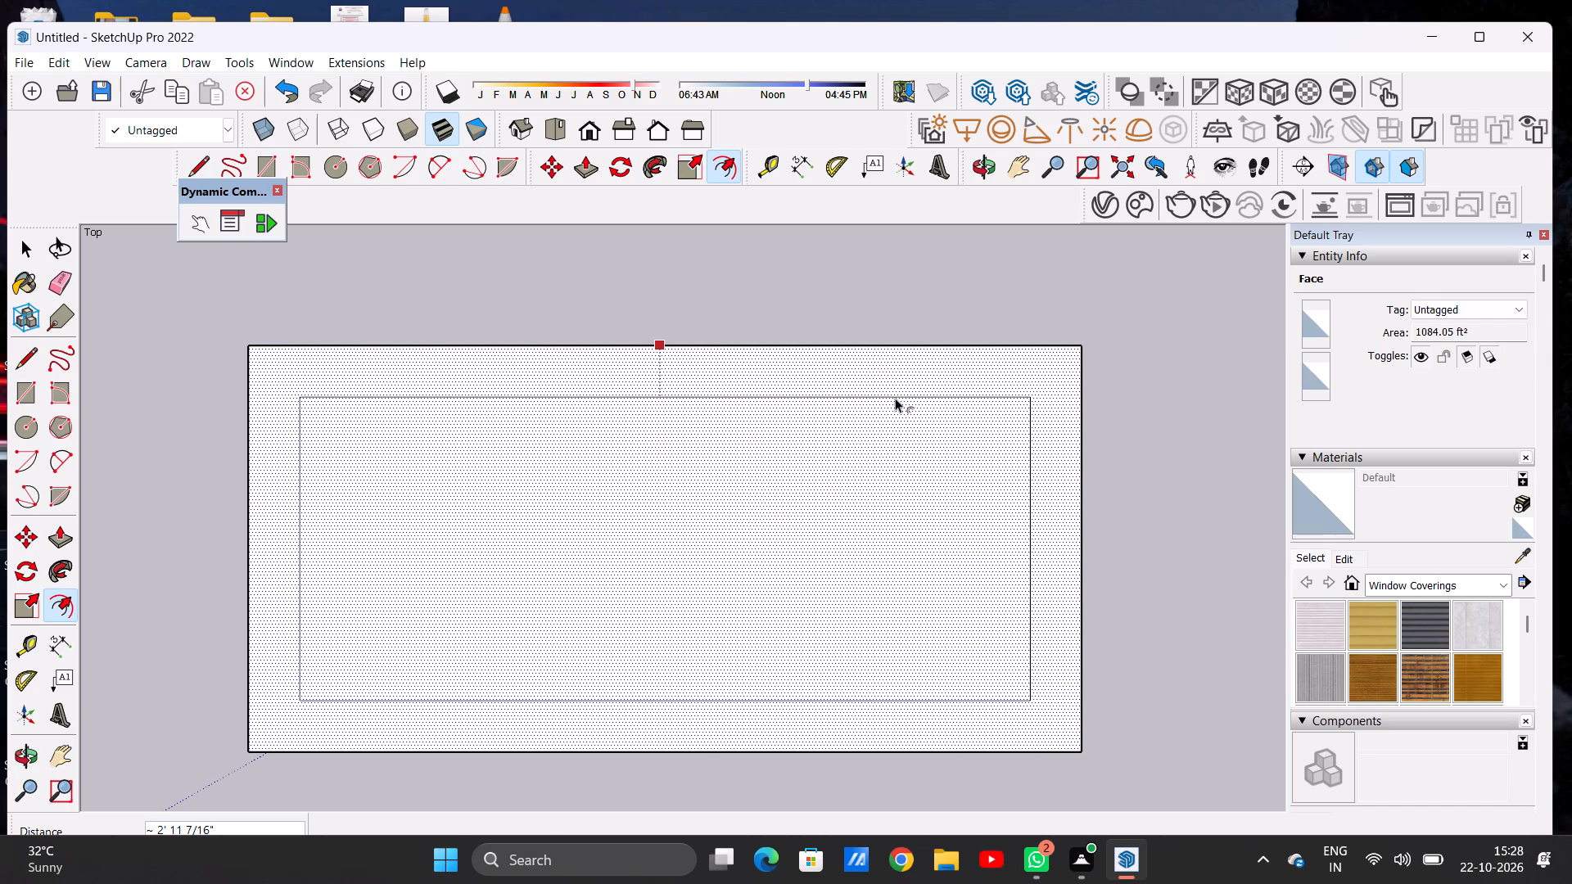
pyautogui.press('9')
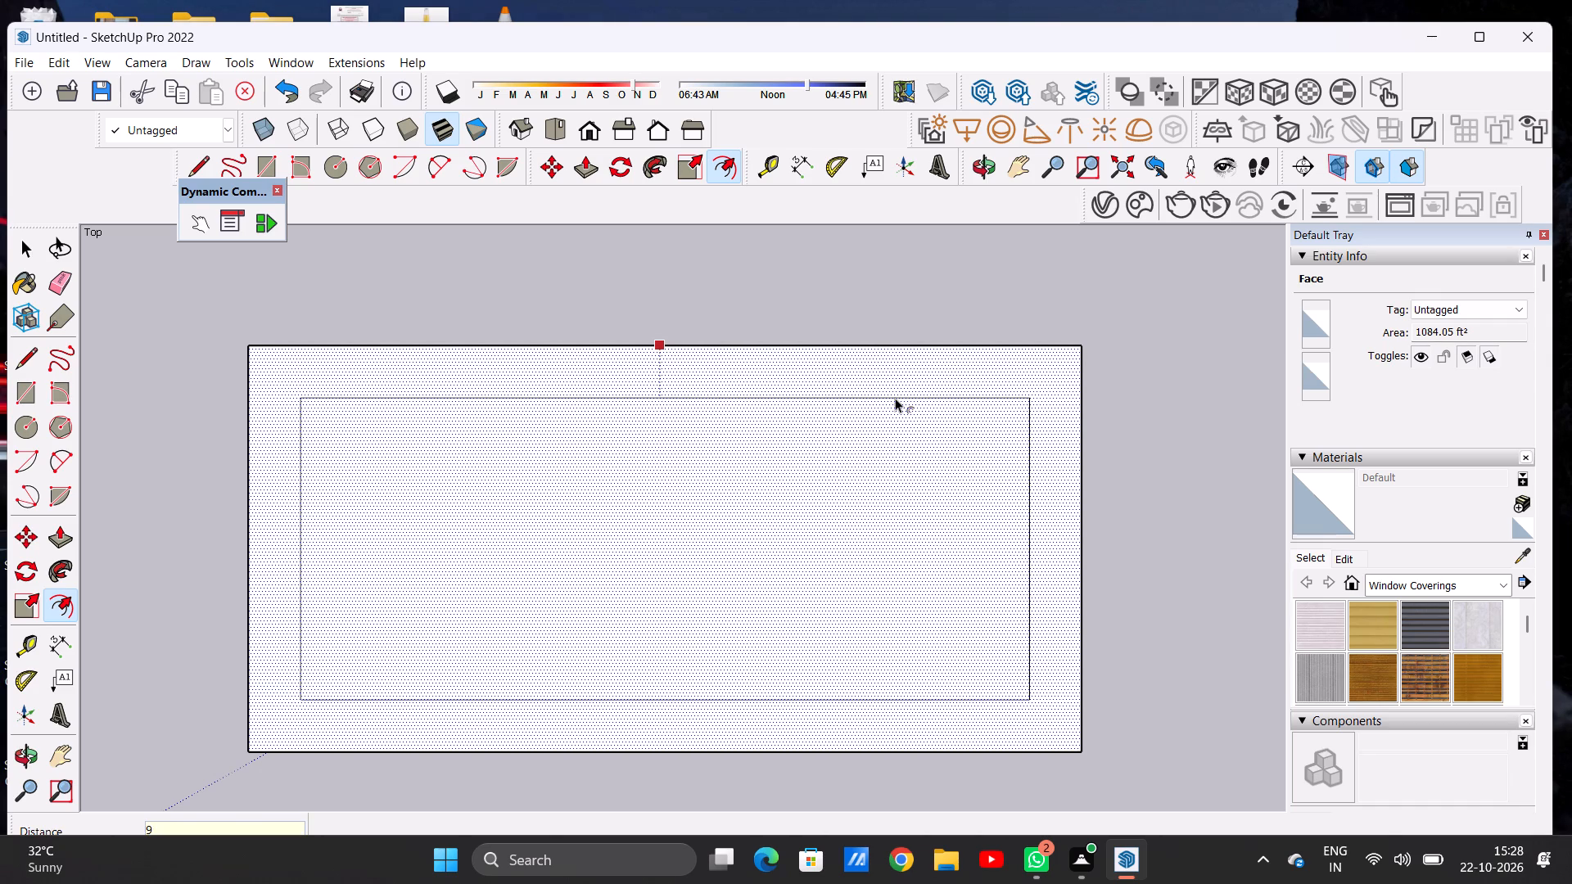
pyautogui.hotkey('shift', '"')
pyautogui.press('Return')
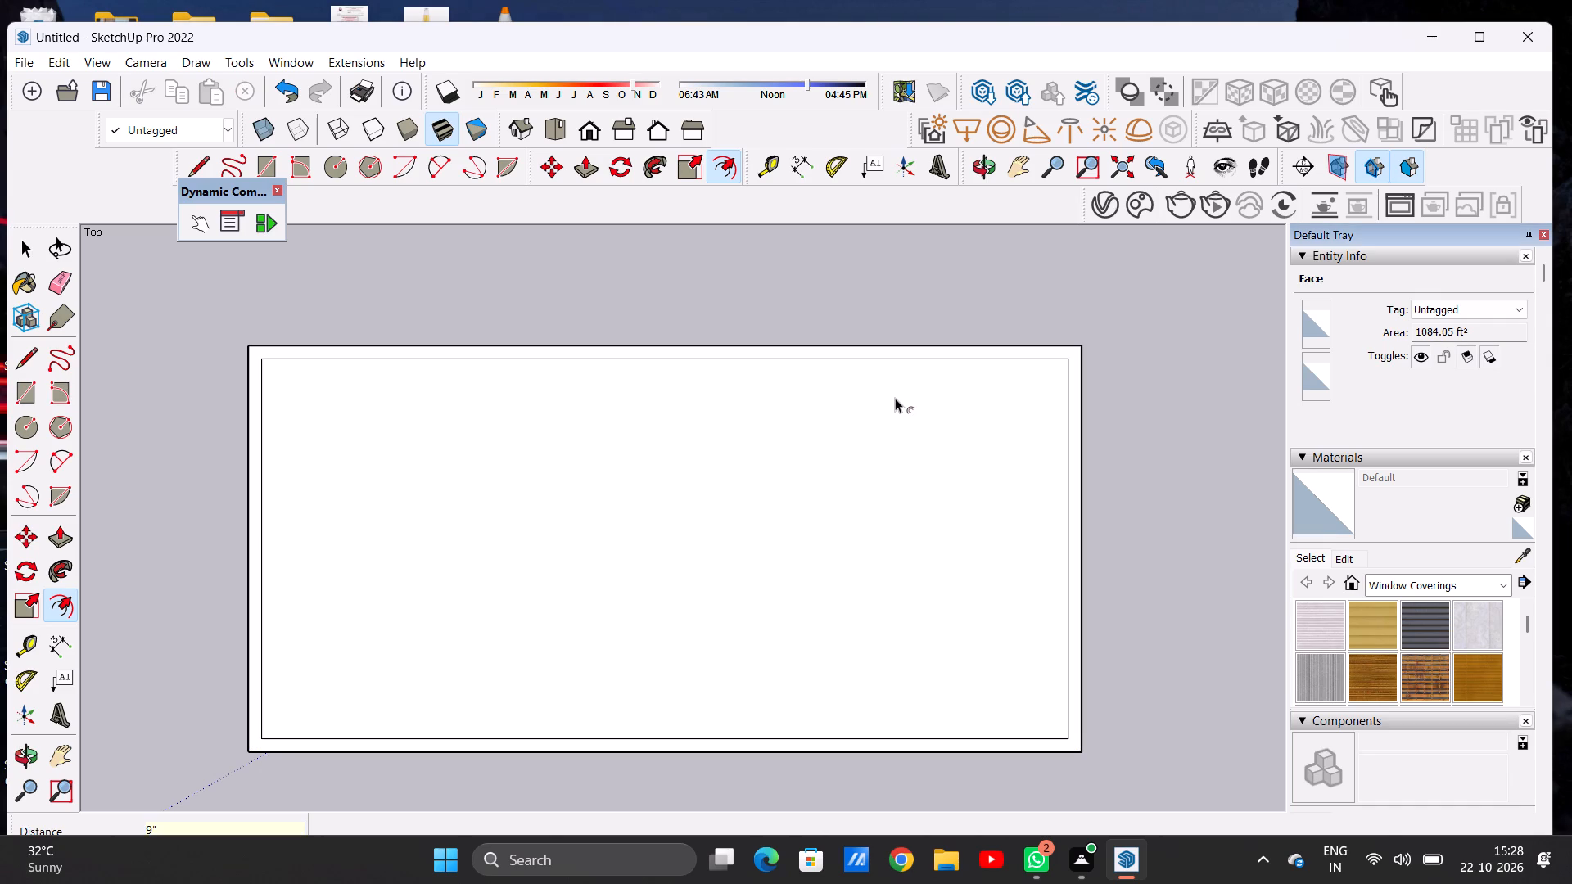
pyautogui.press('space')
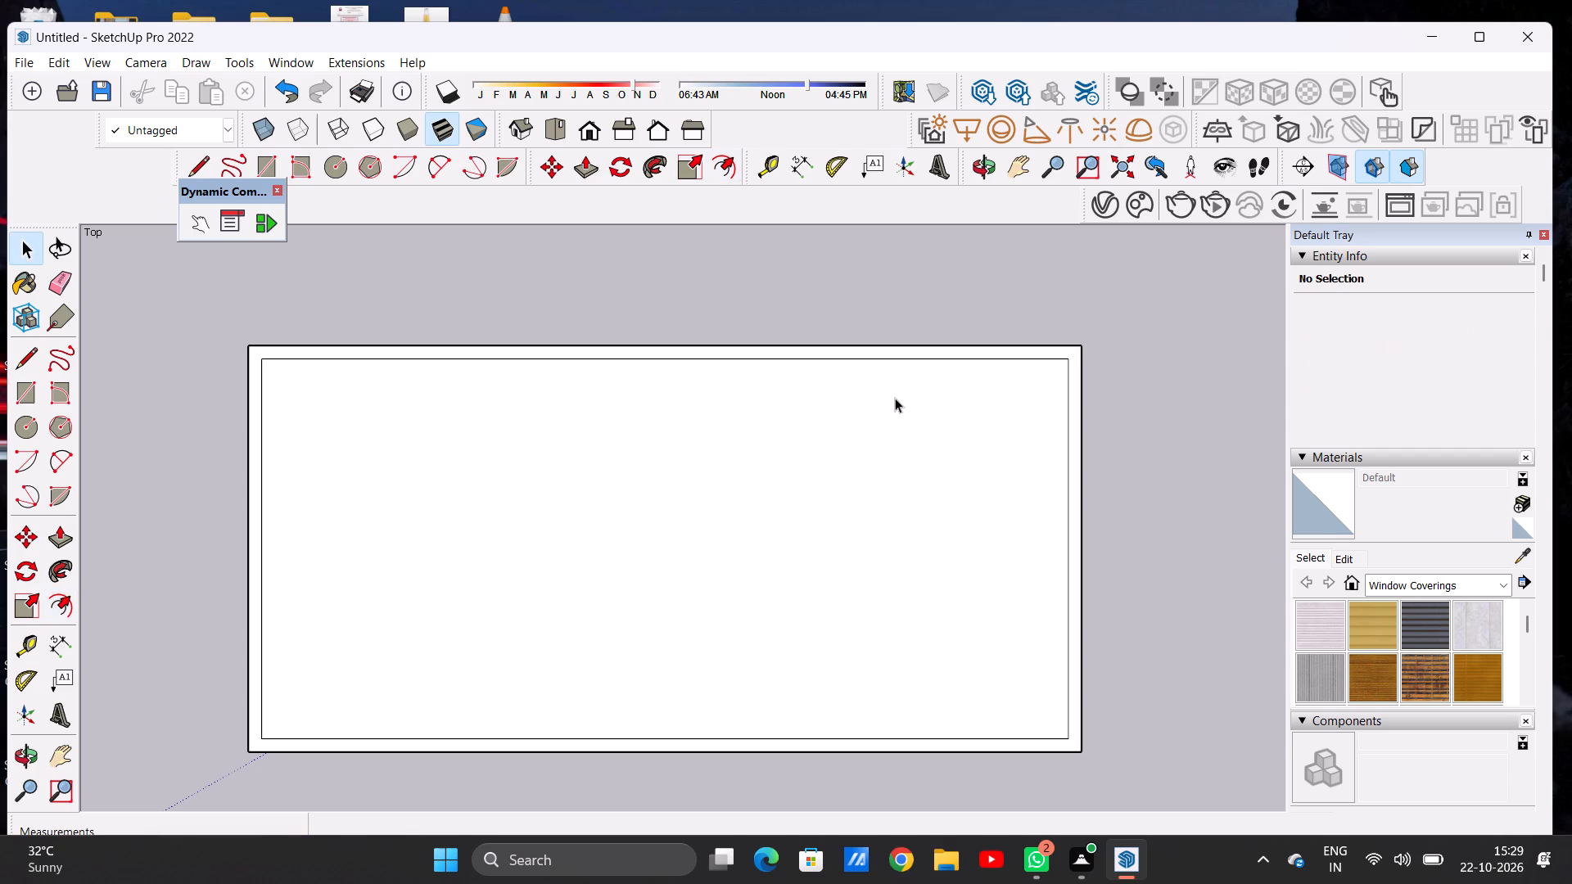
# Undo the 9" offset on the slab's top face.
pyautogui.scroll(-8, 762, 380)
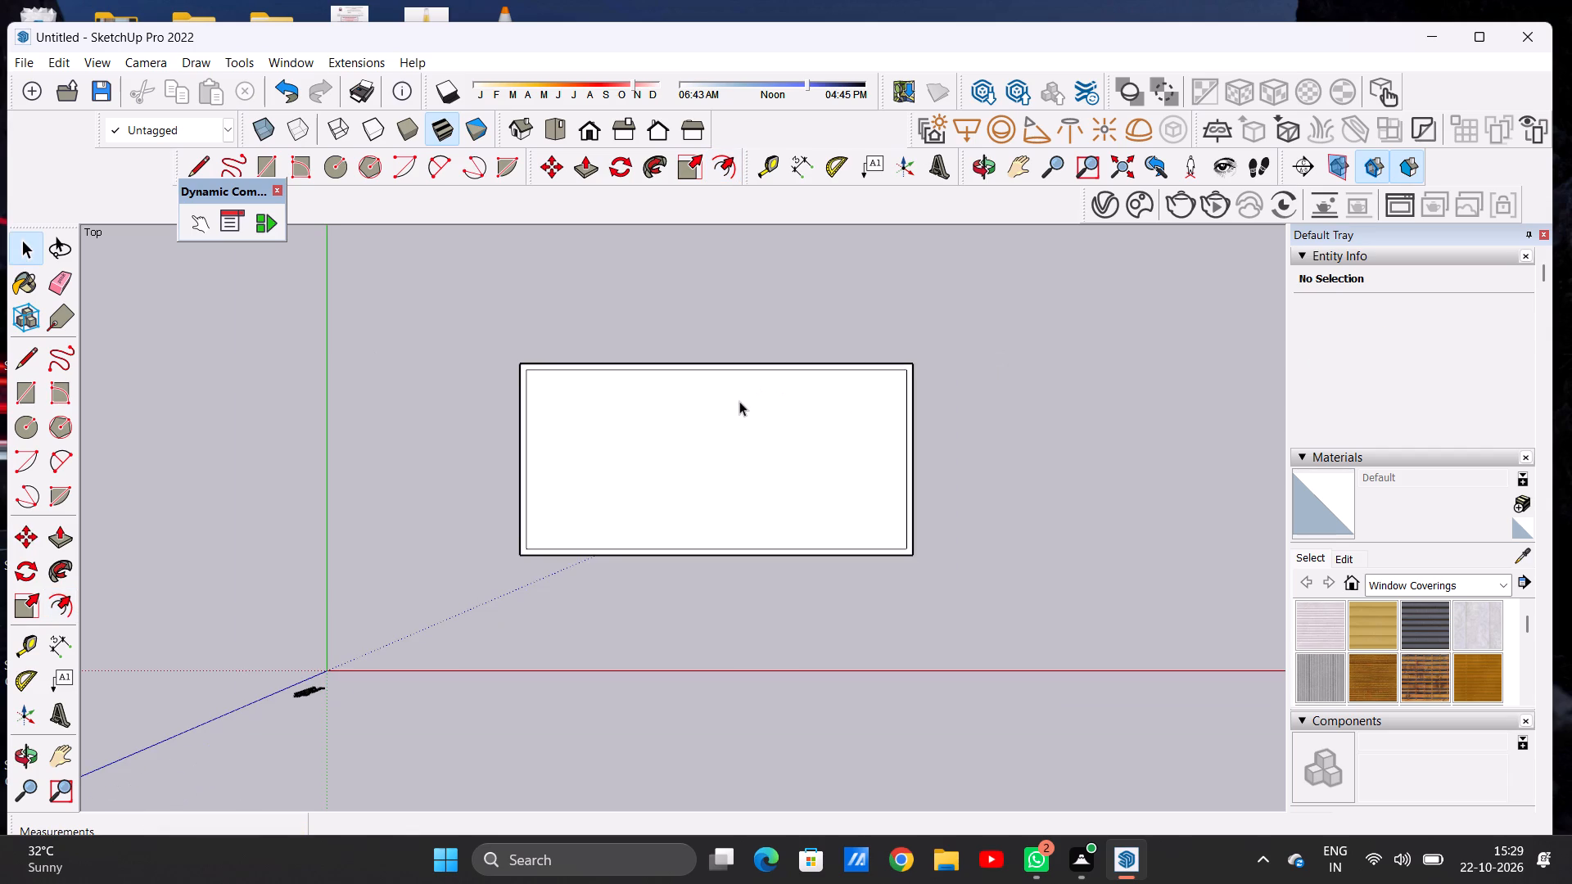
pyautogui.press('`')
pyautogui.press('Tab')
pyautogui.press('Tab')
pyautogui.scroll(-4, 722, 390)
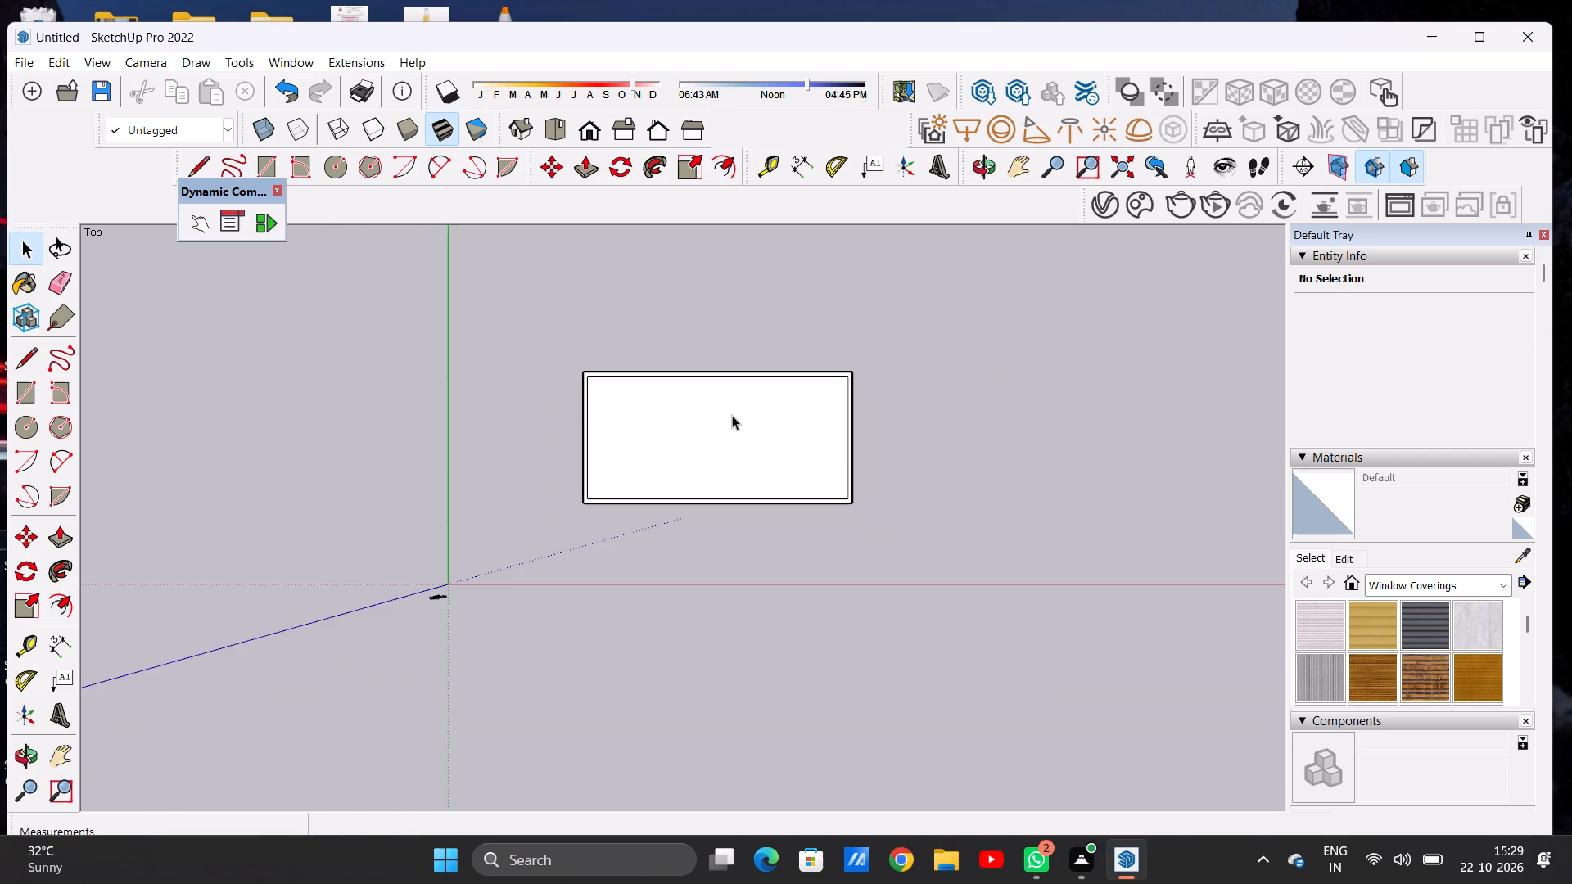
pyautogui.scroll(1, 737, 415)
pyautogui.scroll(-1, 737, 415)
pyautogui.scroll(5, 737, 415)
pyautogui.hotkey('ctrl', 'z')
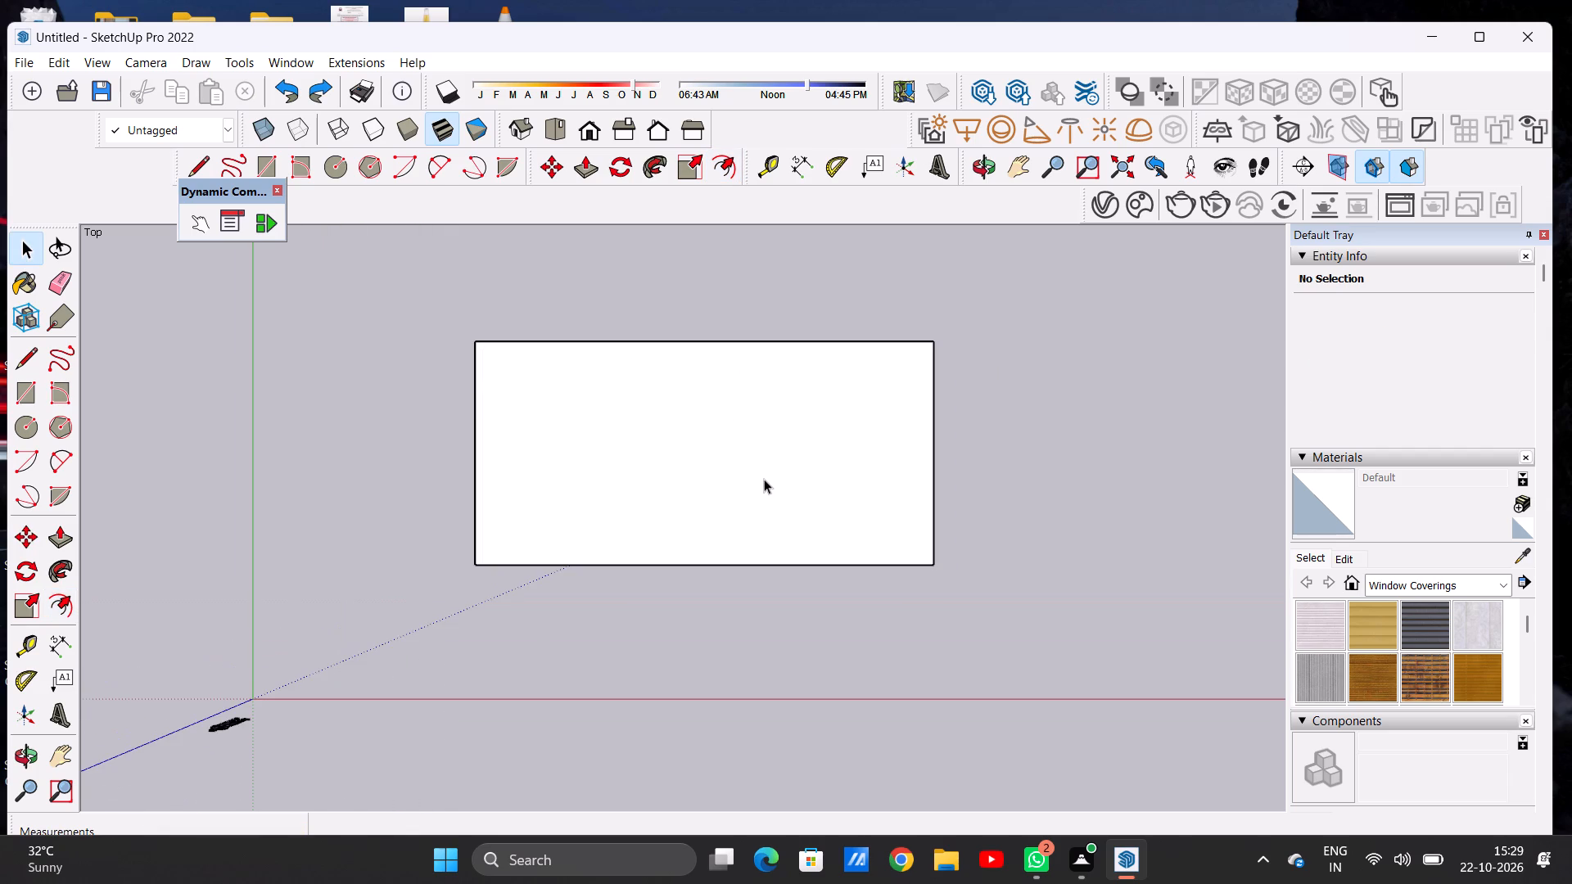
# Offset the top face's outline inward freehand, leaving an even border clearly wider than 9" around an inner rectangle.
pyautogui.scroll(3, 764, 479)
pyautogui.write('OF')
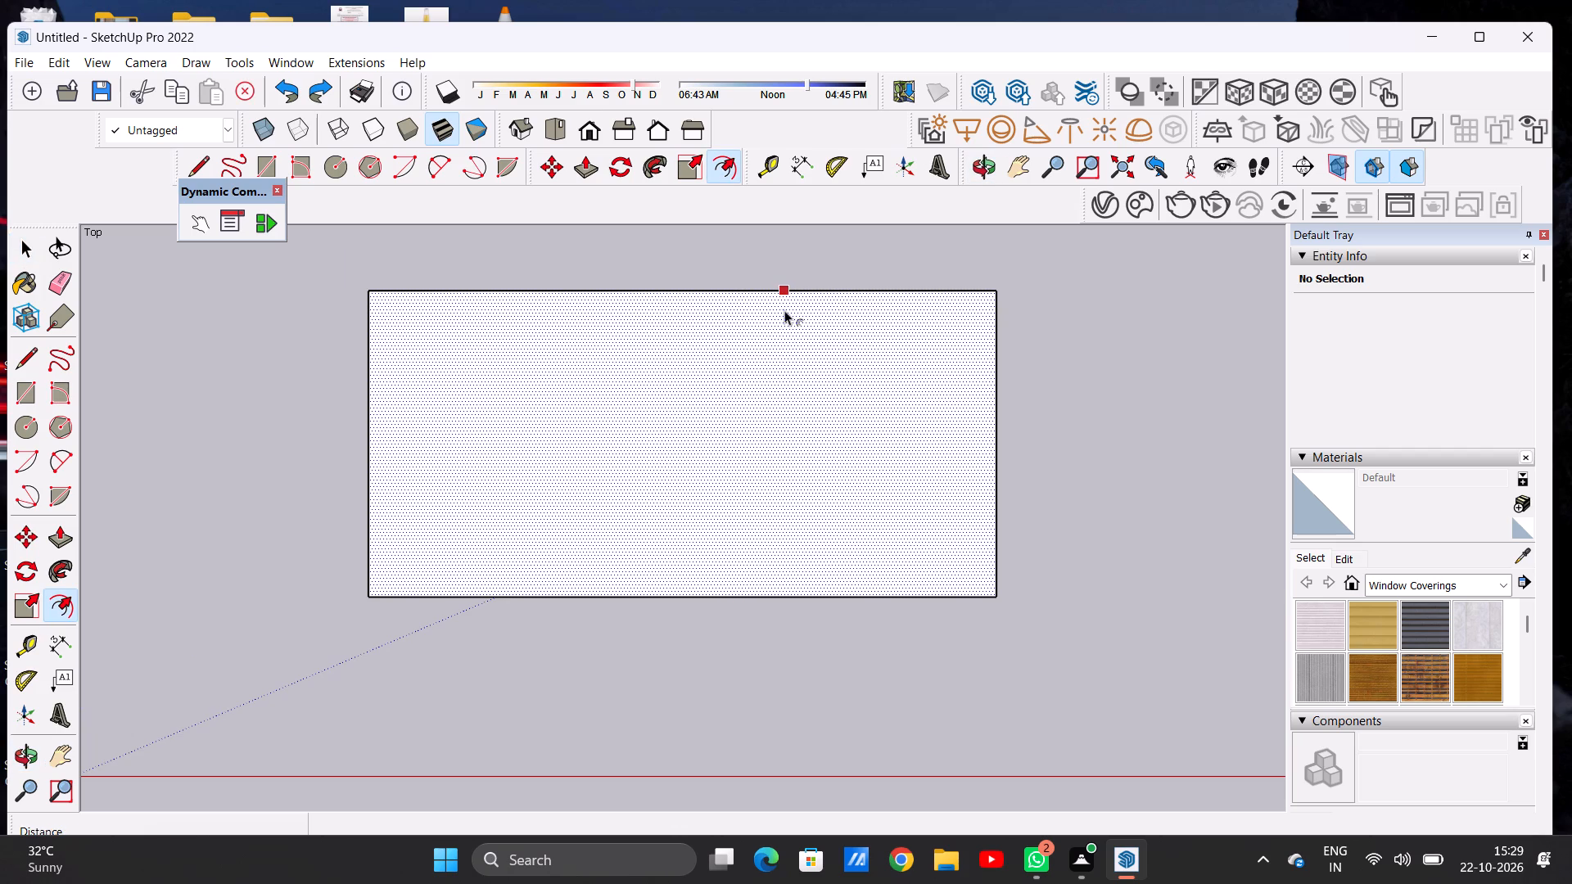
pyautogui.click(715, 304)
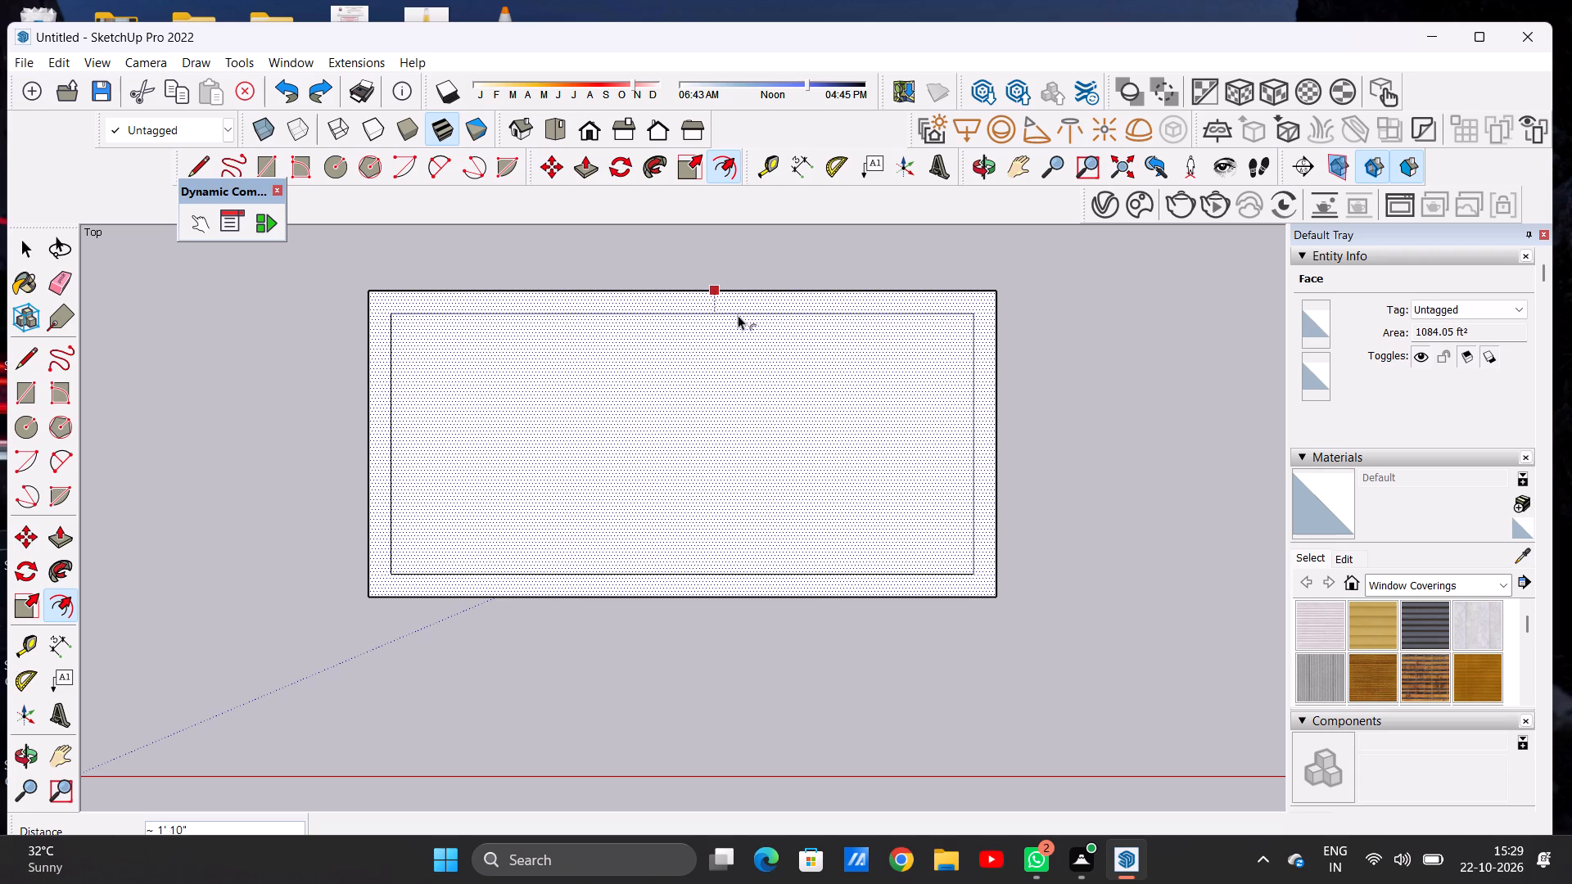
pyautogui.click(743, 320)
pyautogui.press('space')
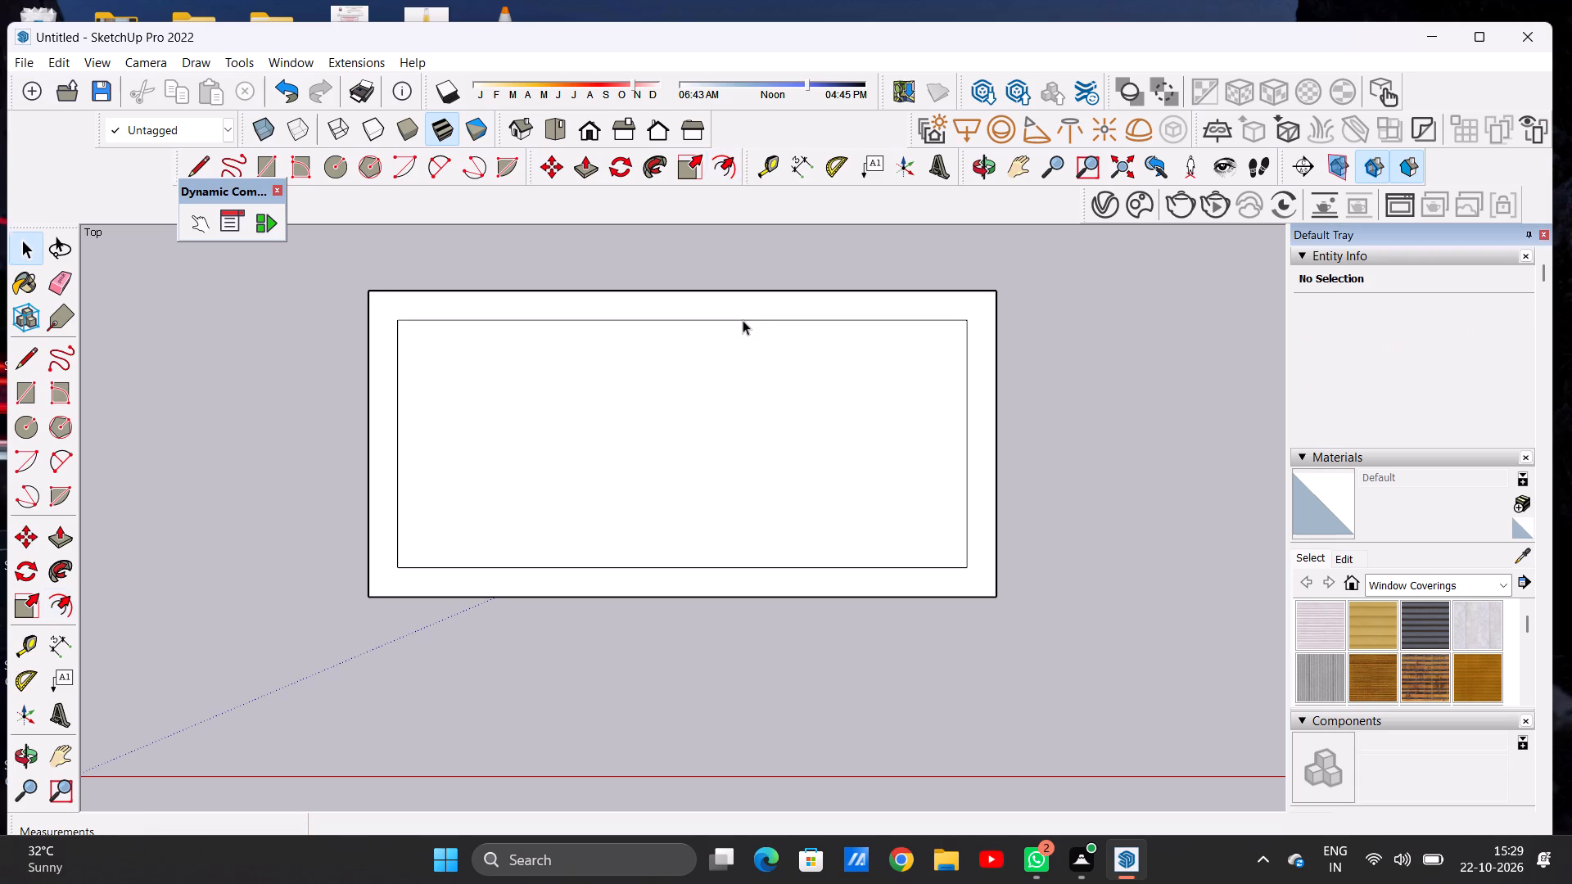
# Inspect the slab and its inner outline from an angle.
pyautogui.scroll(-7, 730, 405)
pyautogui.scroll(4, 716, 473)
pyautogui.moveTo(702, 485); pyautogui.dragTo(675, 342, button='middle')
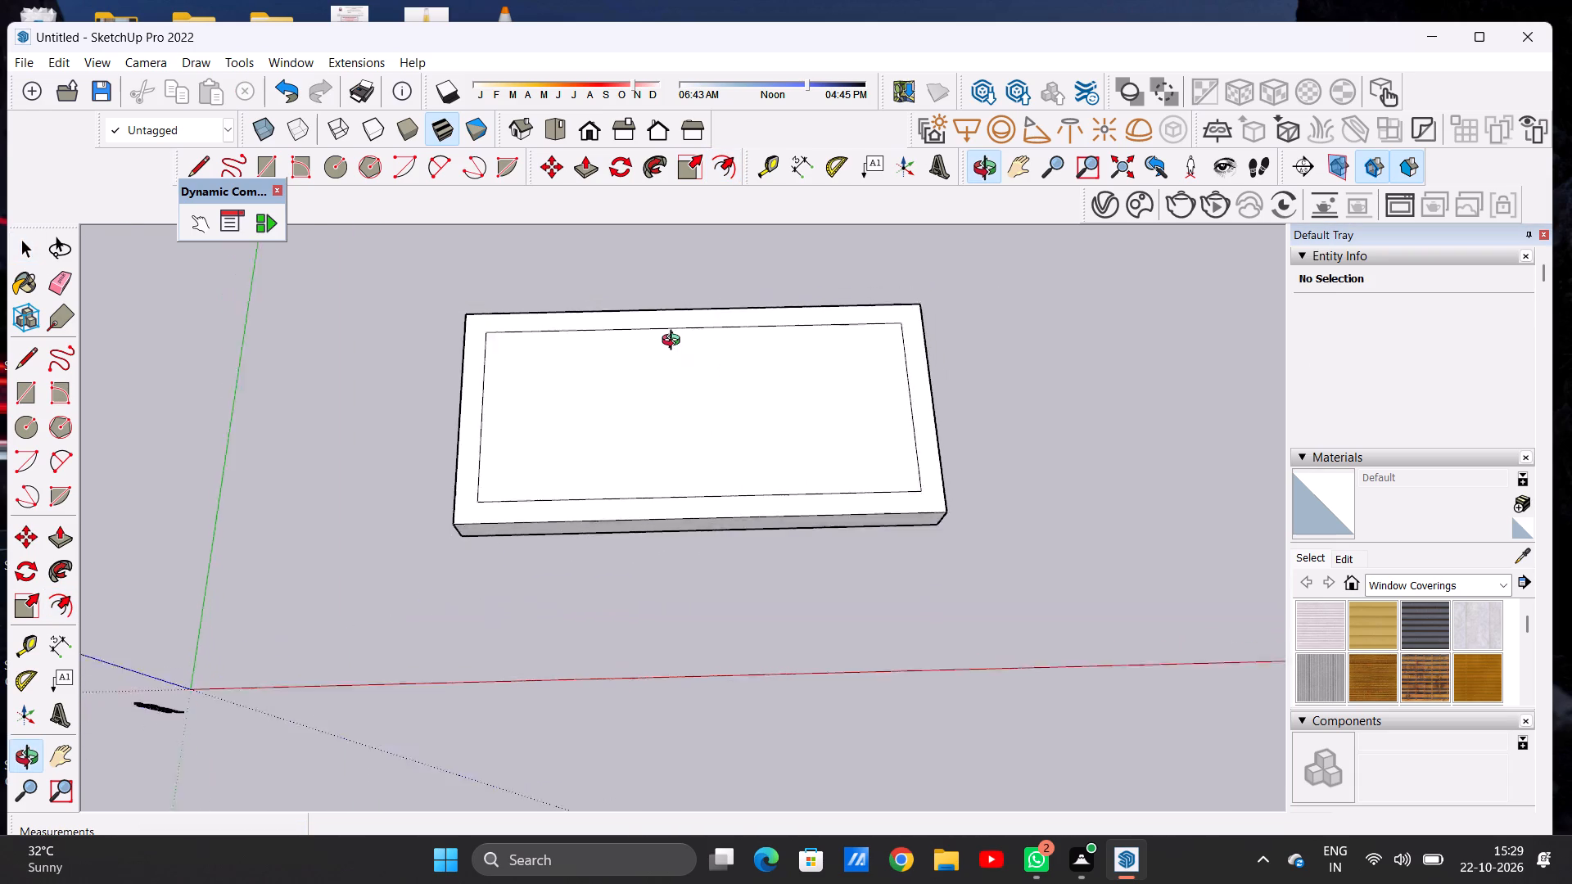
pyautogui.moveTo(675, 342); pyautogui.dragTo(720, 318, button='middle')
pyautogui.middleClick(720, 318)
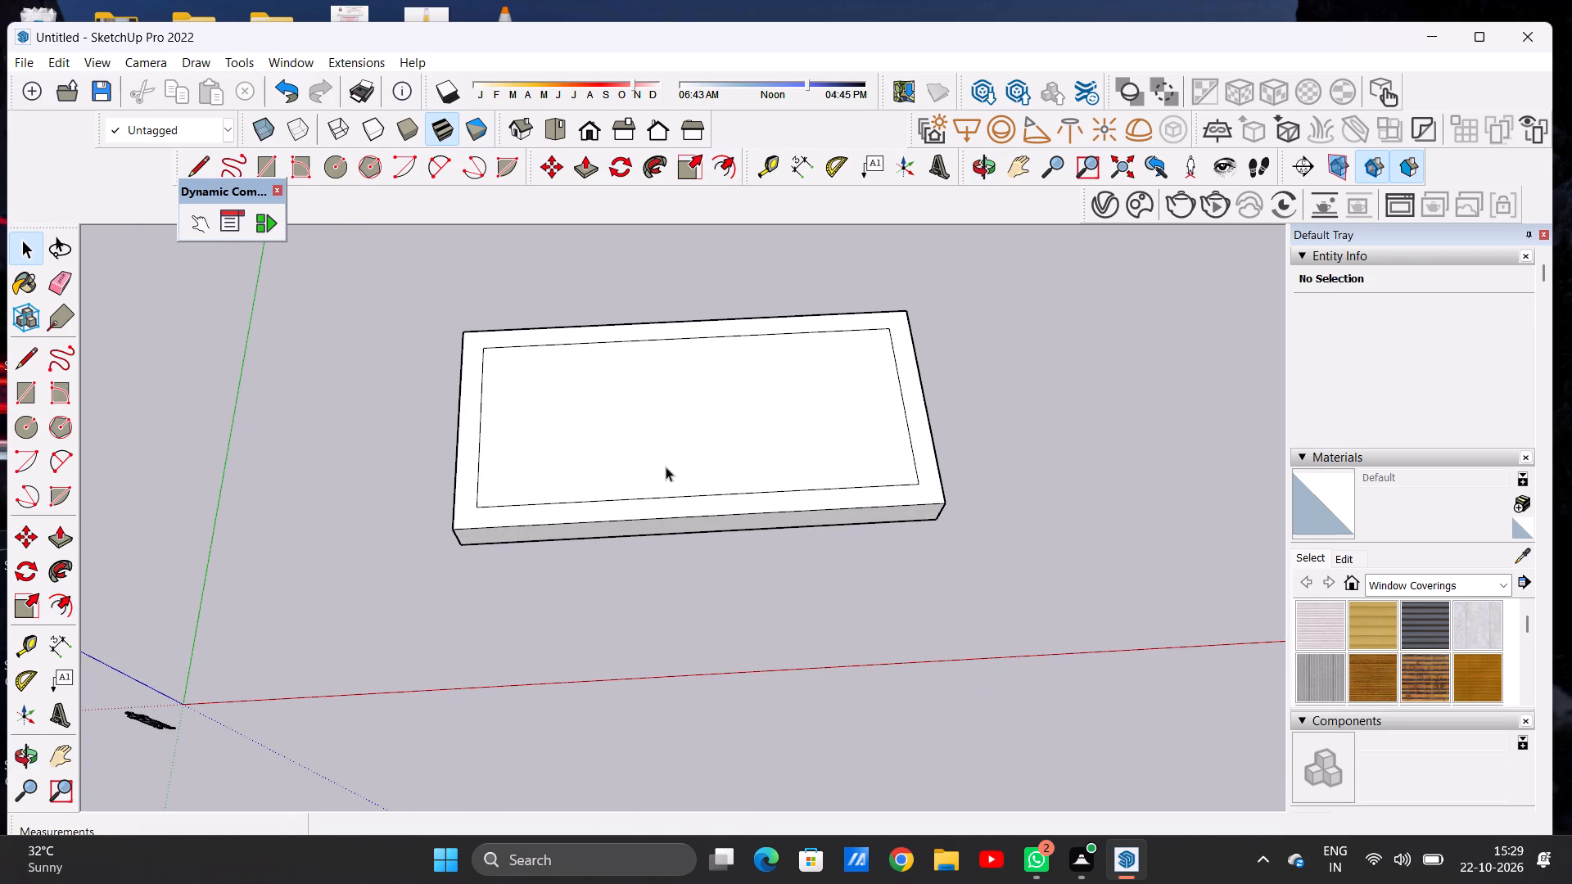
pyautogui.scroll(2, 652, 488)
pyautogui.scroll(-4, 718, 435)
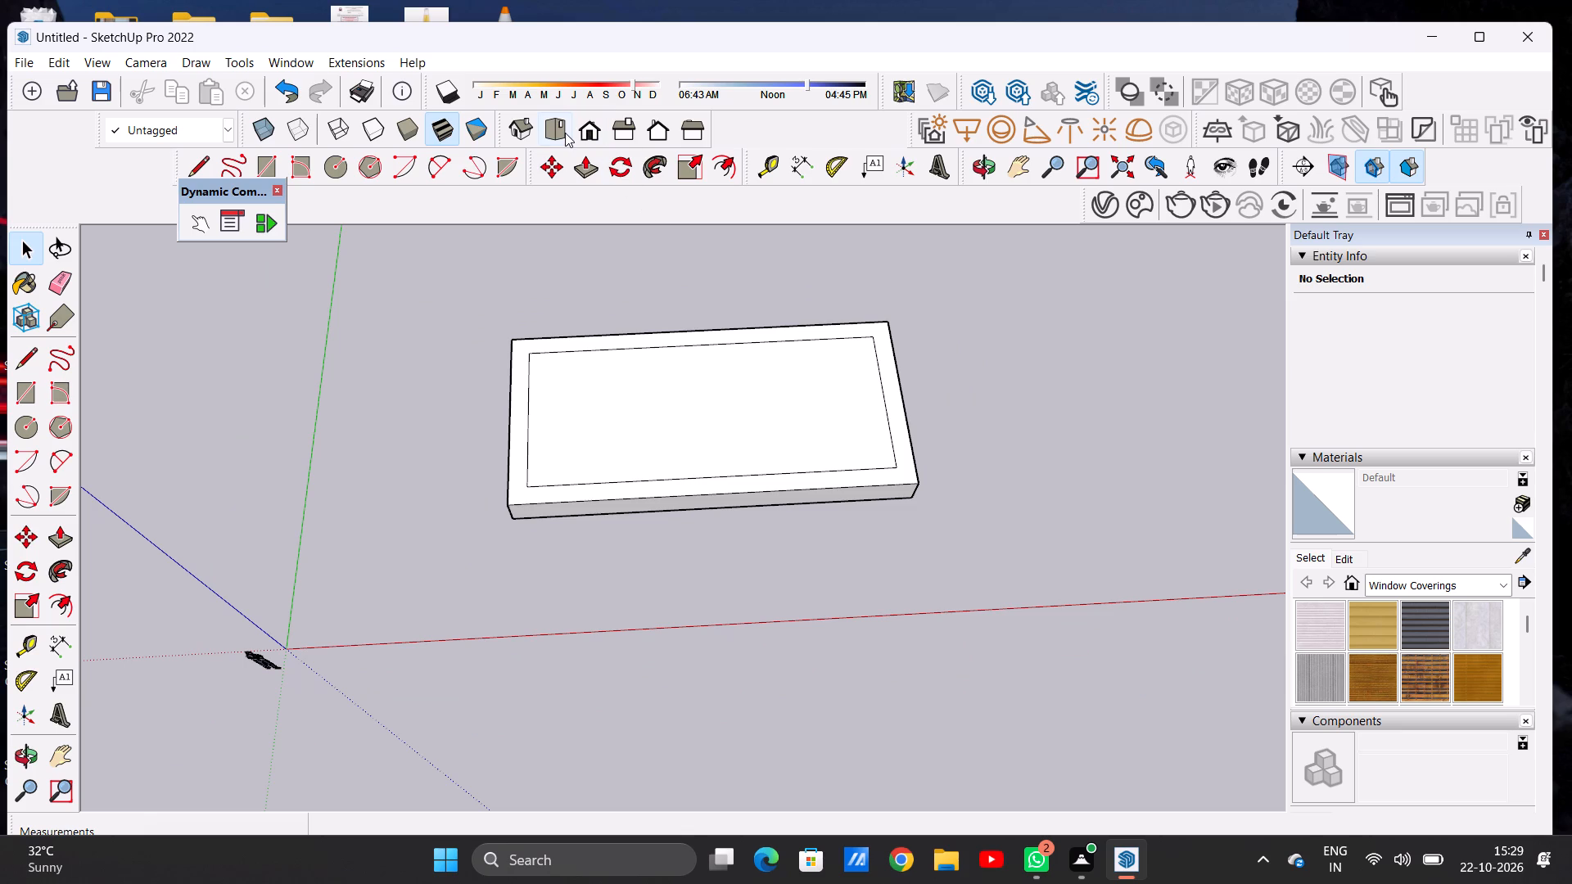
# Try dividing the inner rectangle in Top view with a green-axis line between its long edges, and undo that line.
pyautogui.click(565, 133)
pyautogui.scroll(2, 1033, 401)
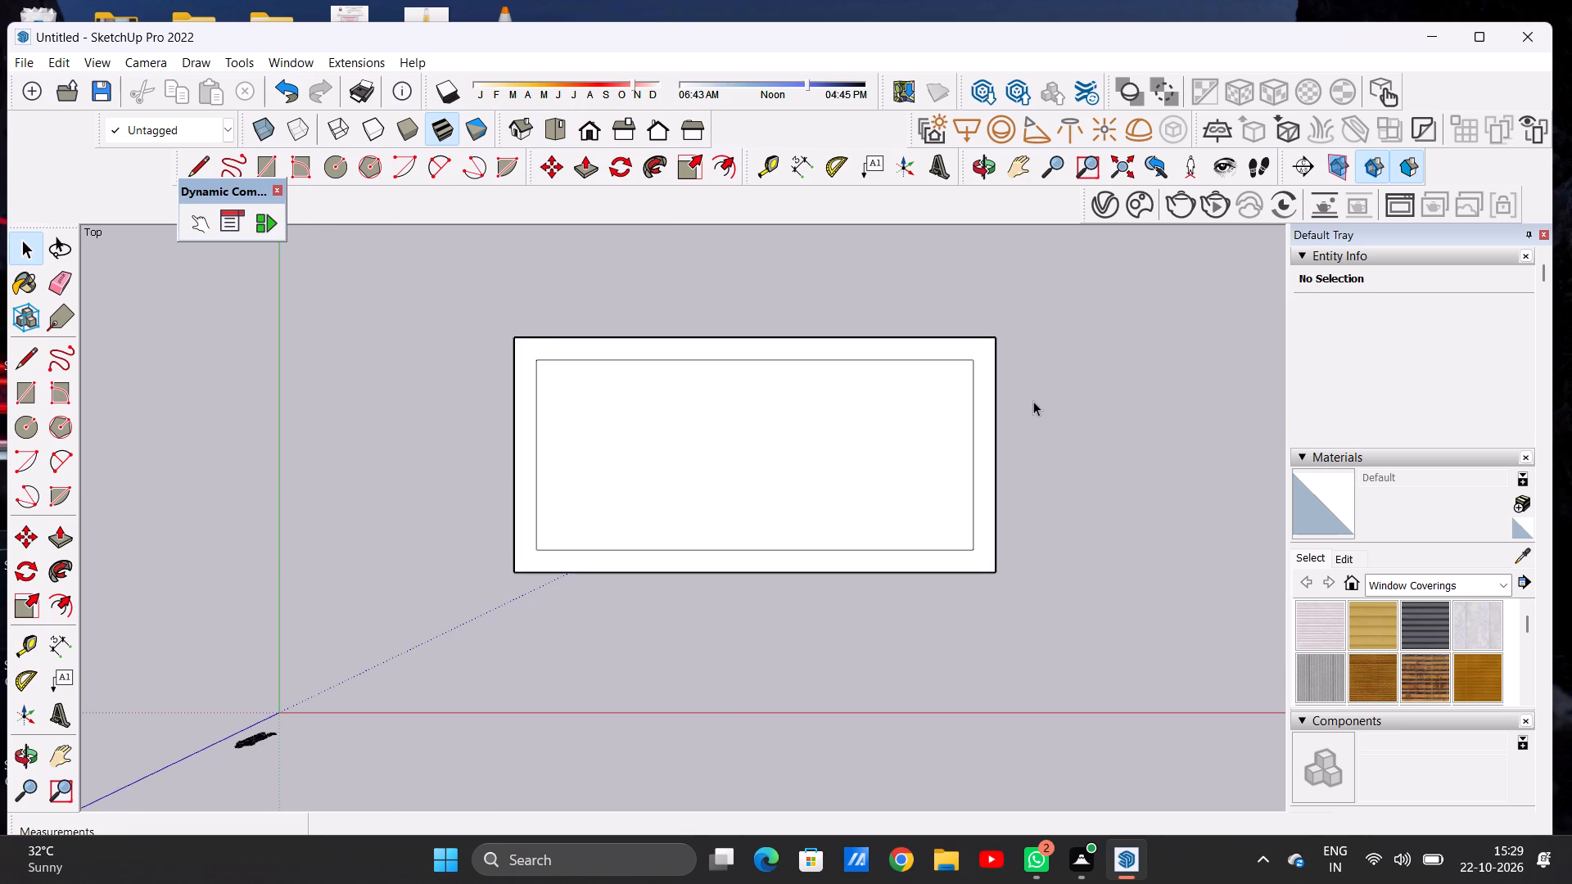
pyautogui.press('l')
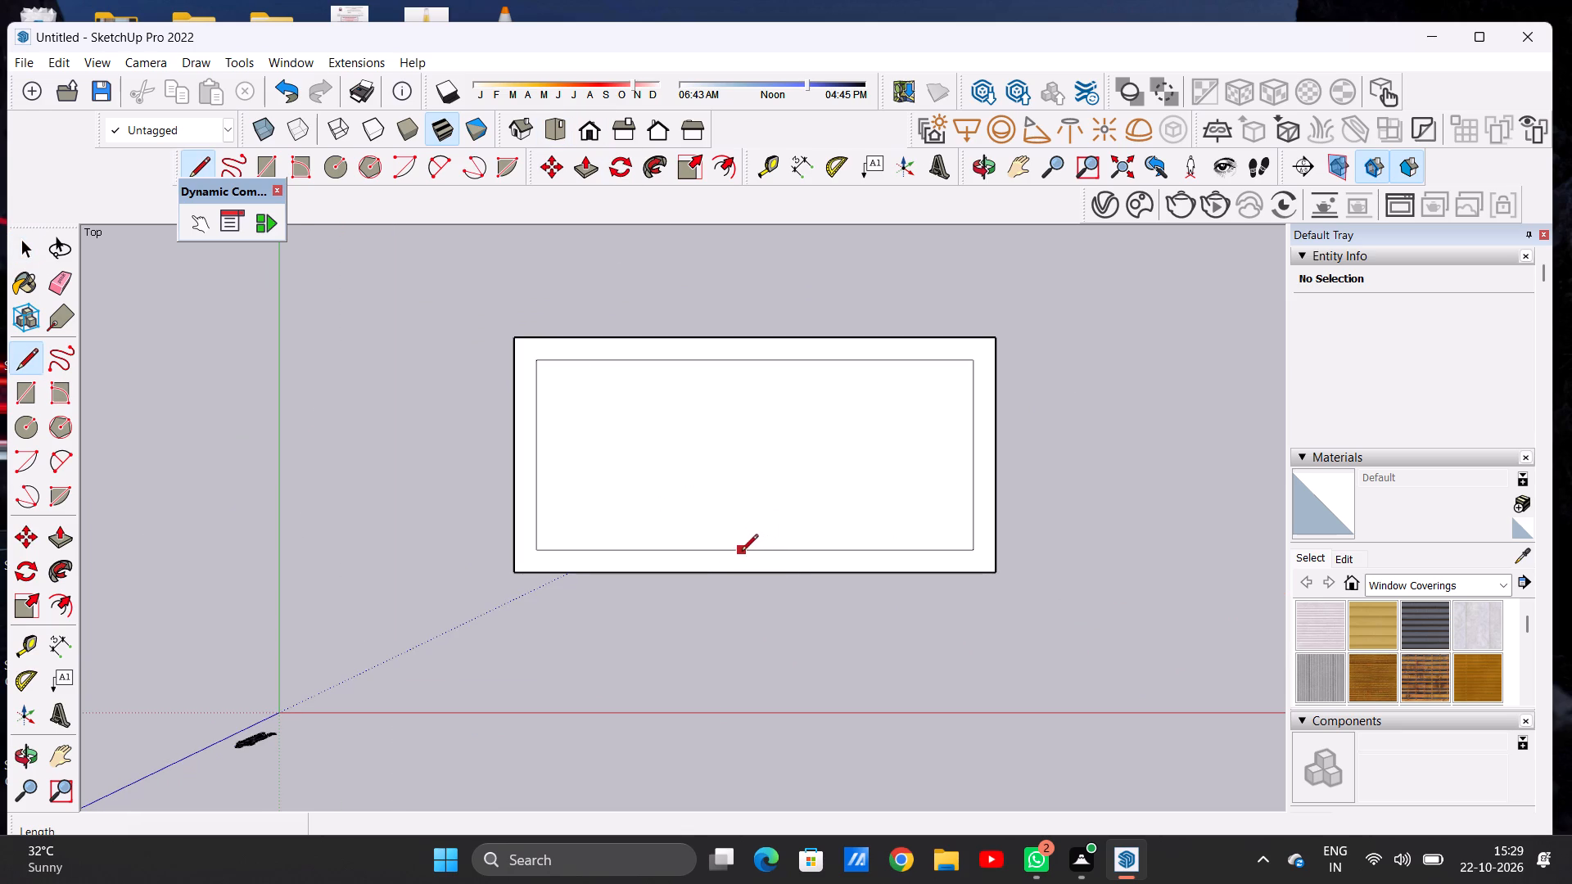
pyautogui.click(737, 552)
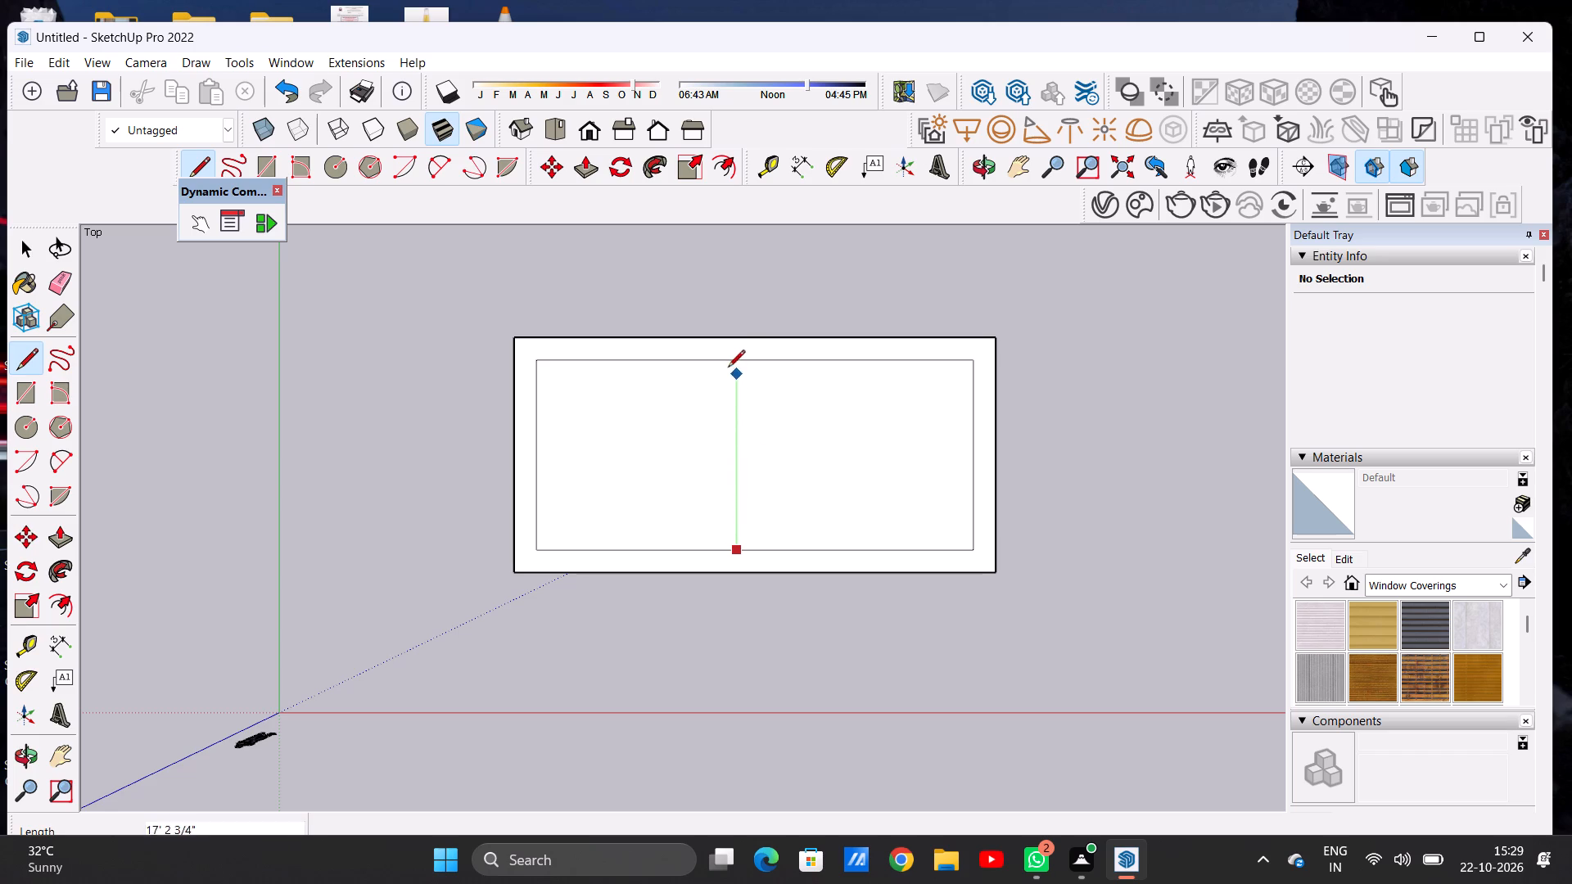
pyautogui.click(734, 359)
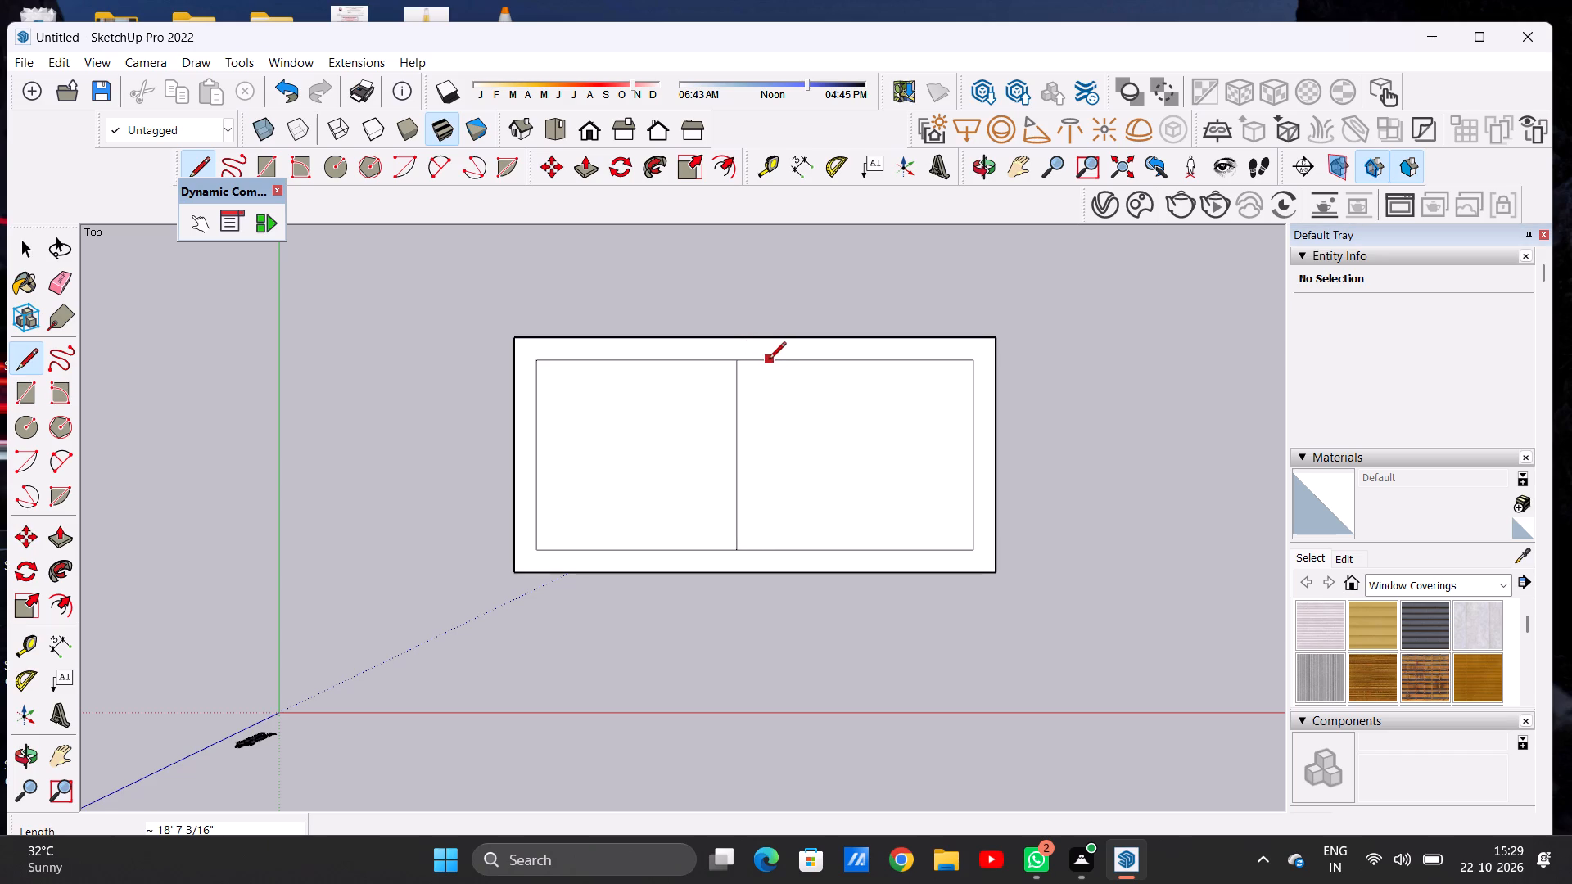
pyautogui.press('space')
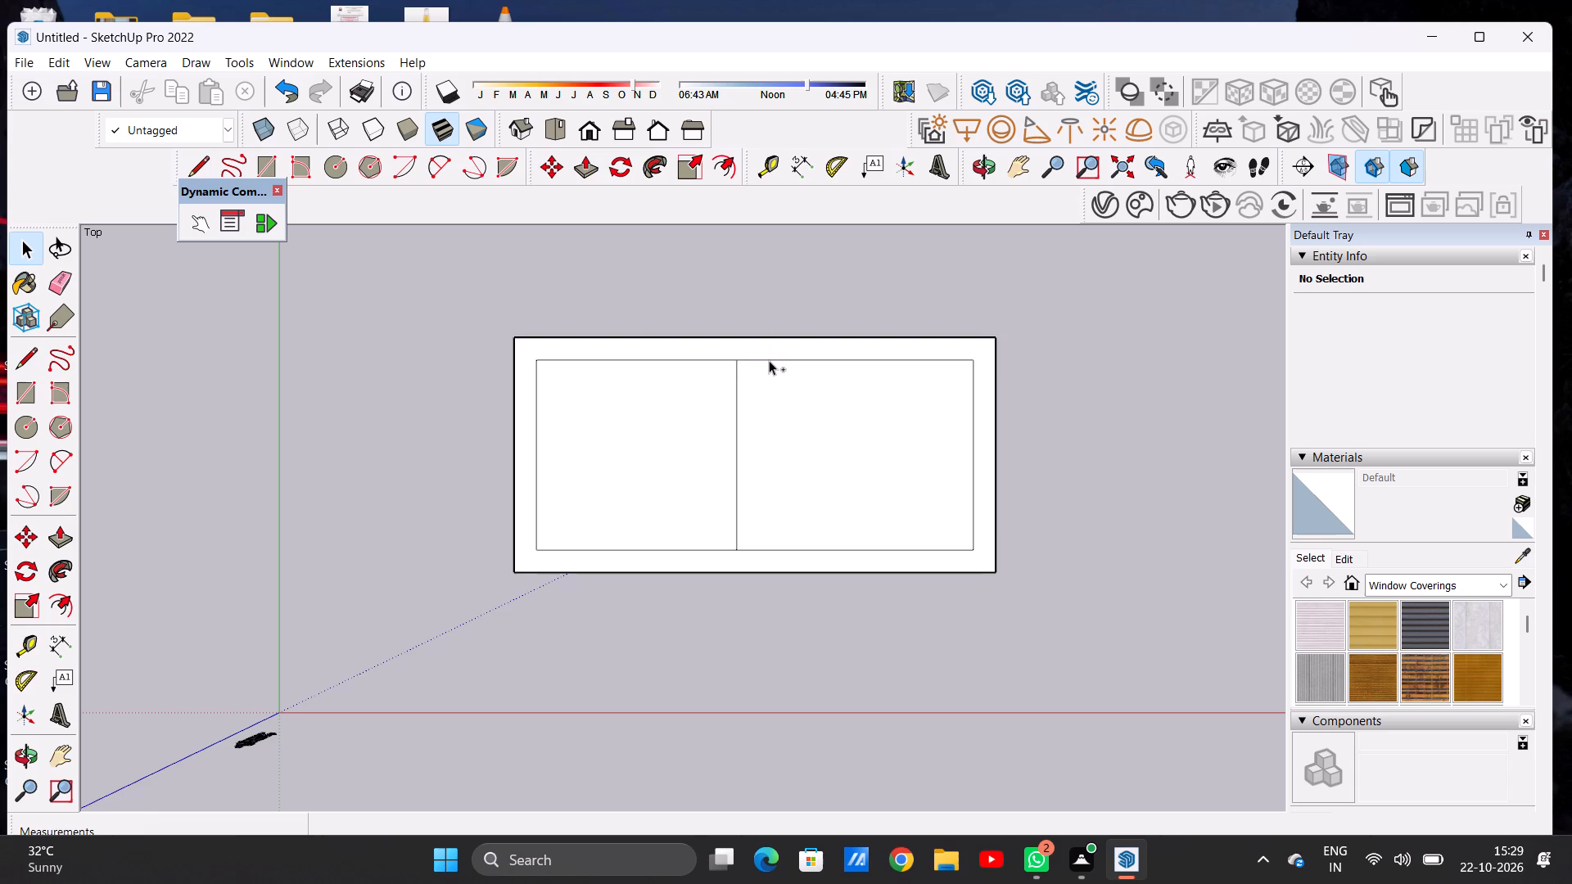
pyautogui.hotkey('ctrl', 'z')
# Extend the slab's short end face farthest from the origin outward freehand by about 6' with Push/Pull.
pyautogui.scroll(-6, 693, 413)
pyautogui.moveTo(871, 437); pyautogui.dragTo(847, 355, button='middle')
pyautogui.scroll(7, 866, 422)
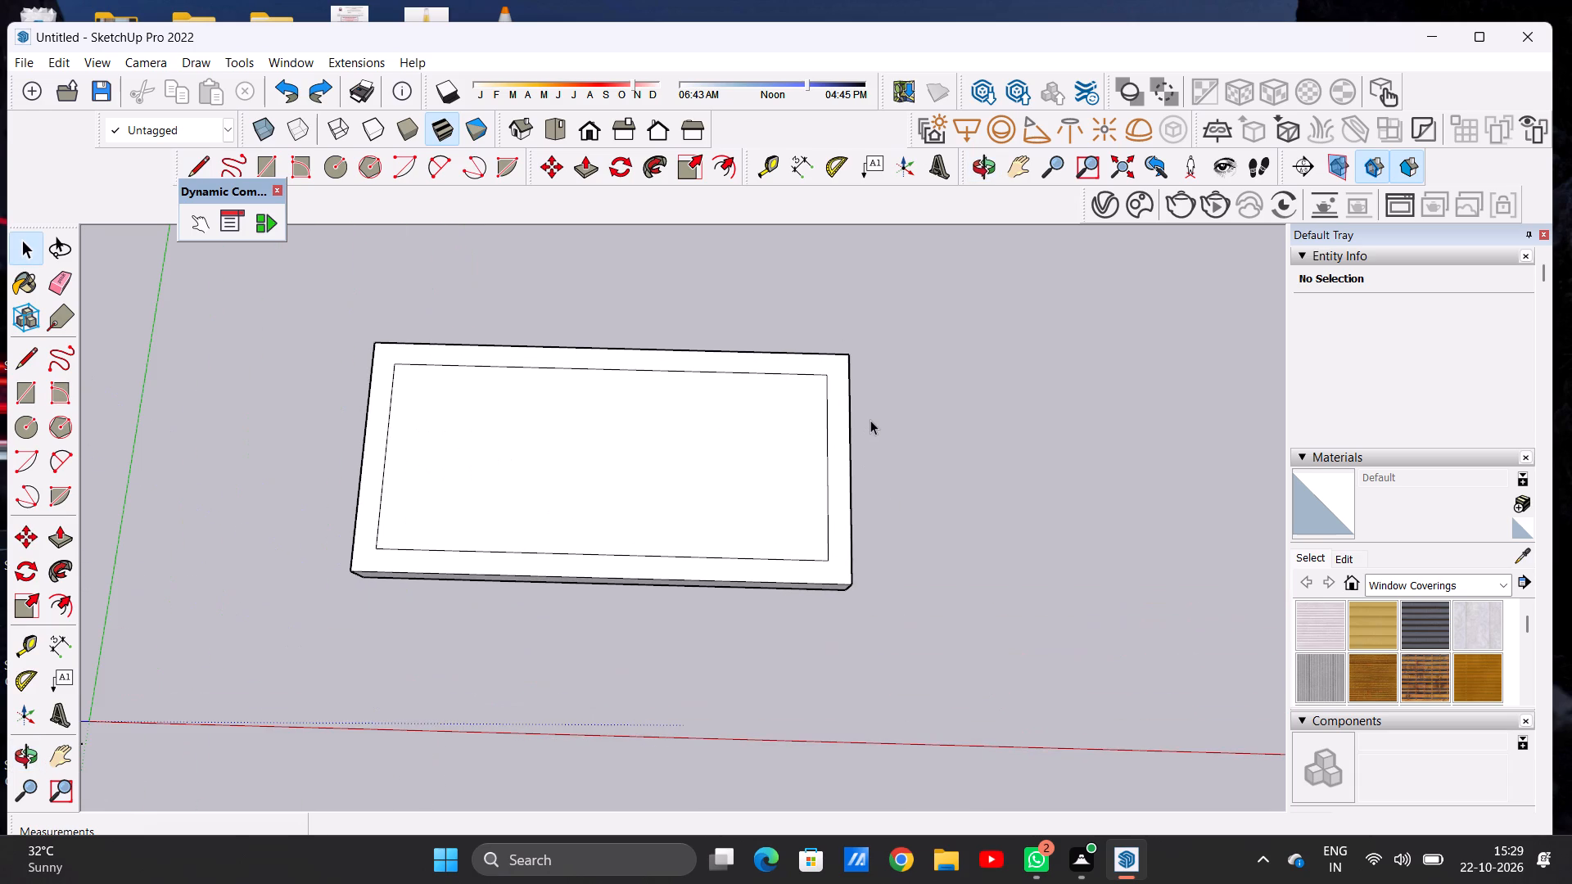
pyautogui.scroll(-8, 871, 455)
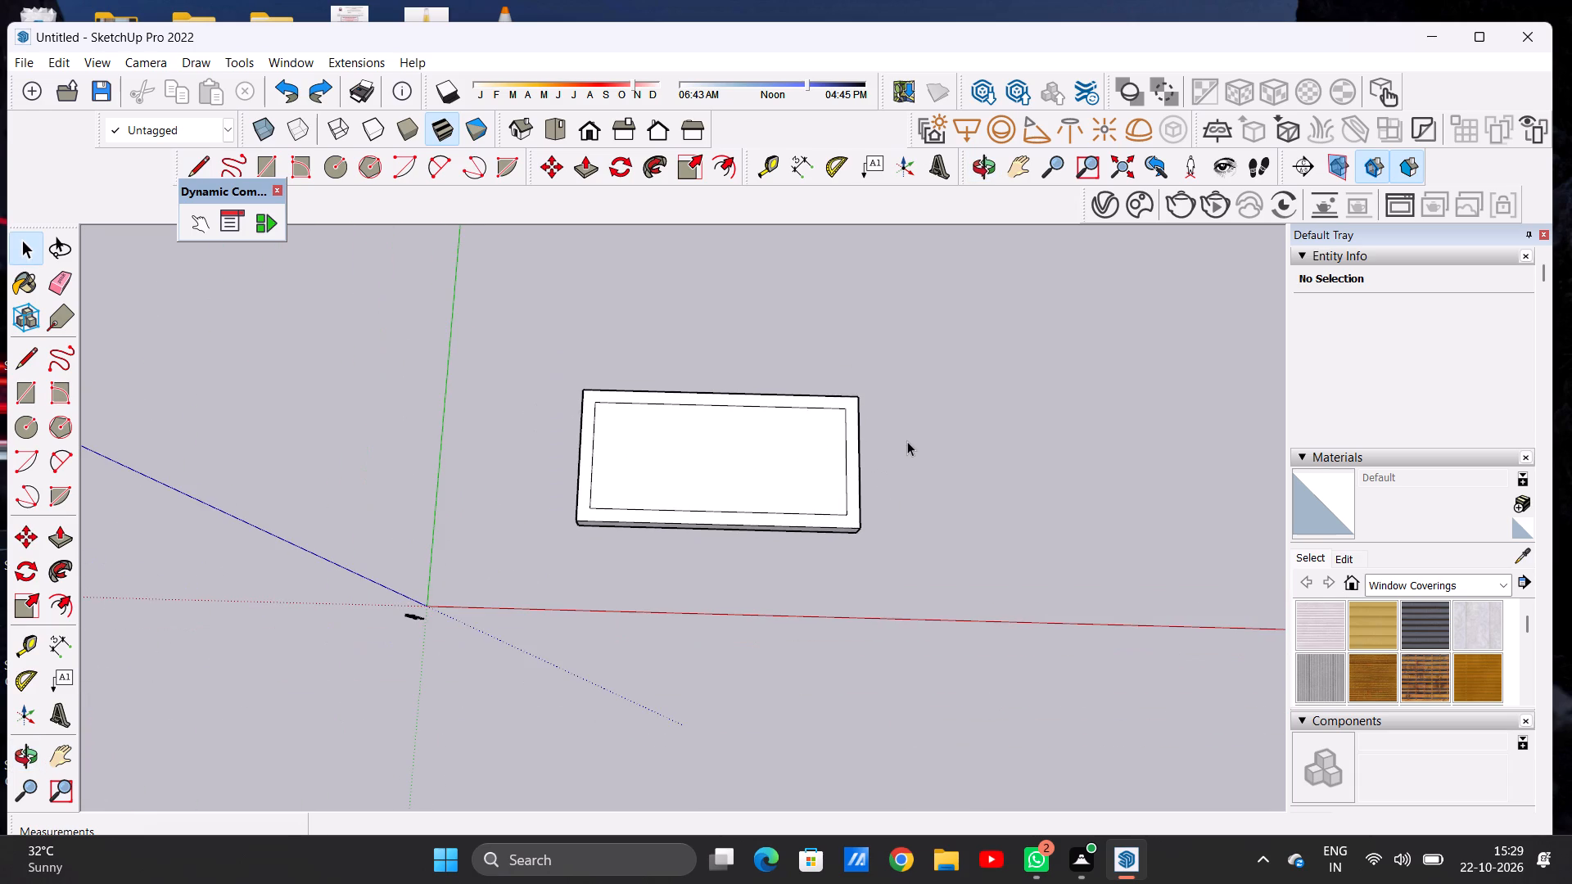
pyautogui.scroll(7, 907, 441)
pyautogui.moveTo(815, 641); pyautogui.dragTo(682, 388, button='middle')
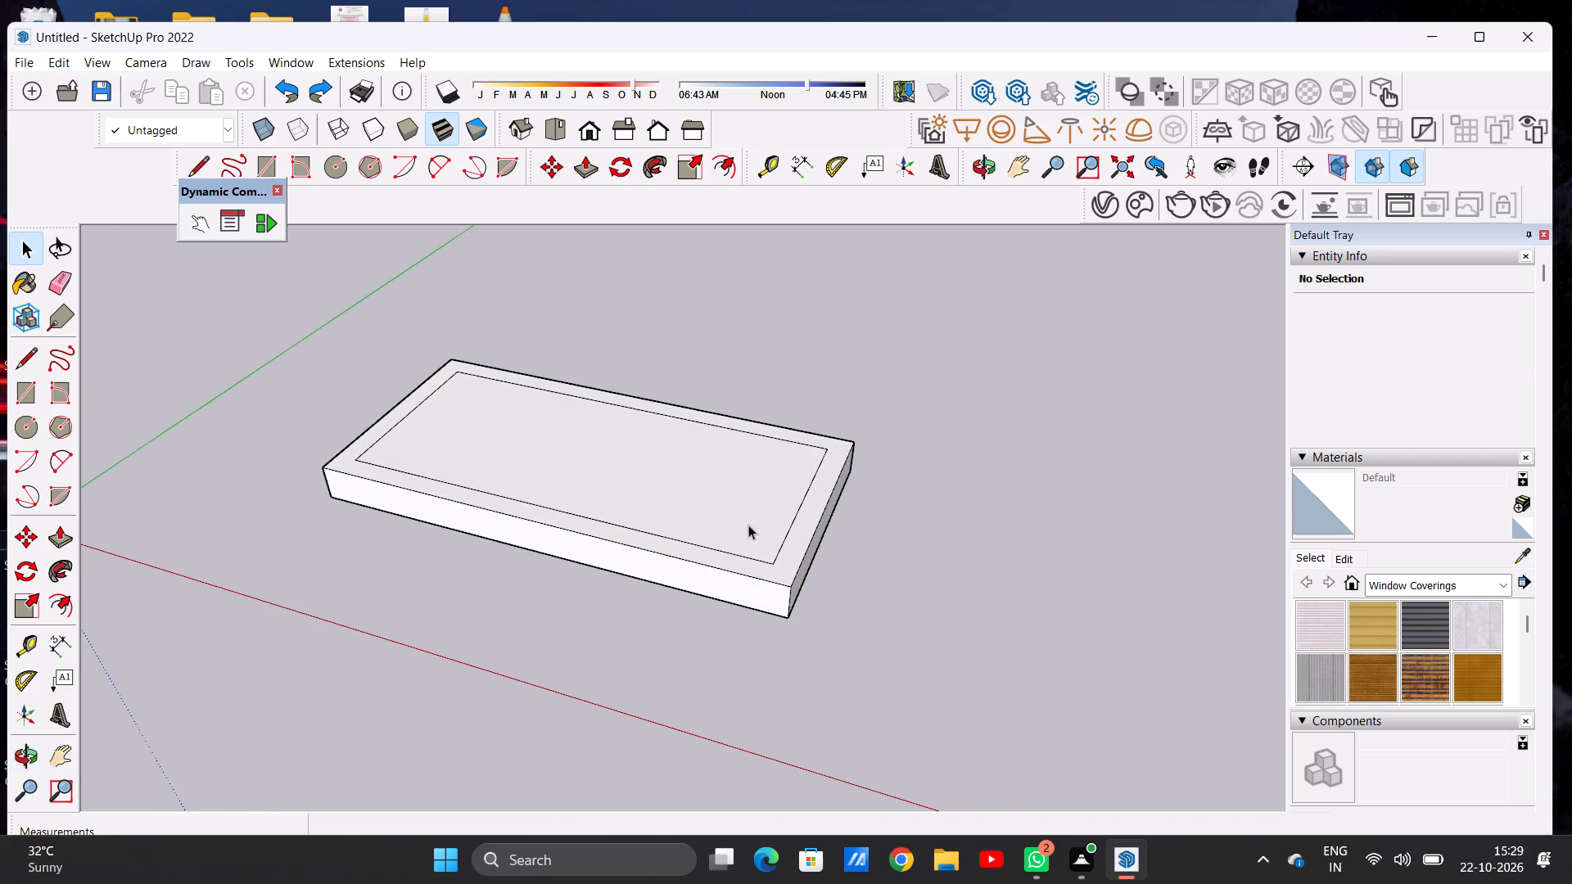
pyautogui.scroll(8, 776, 546)
pyautogui.press('p')
pyautogui.scroll(3, 829, 649)
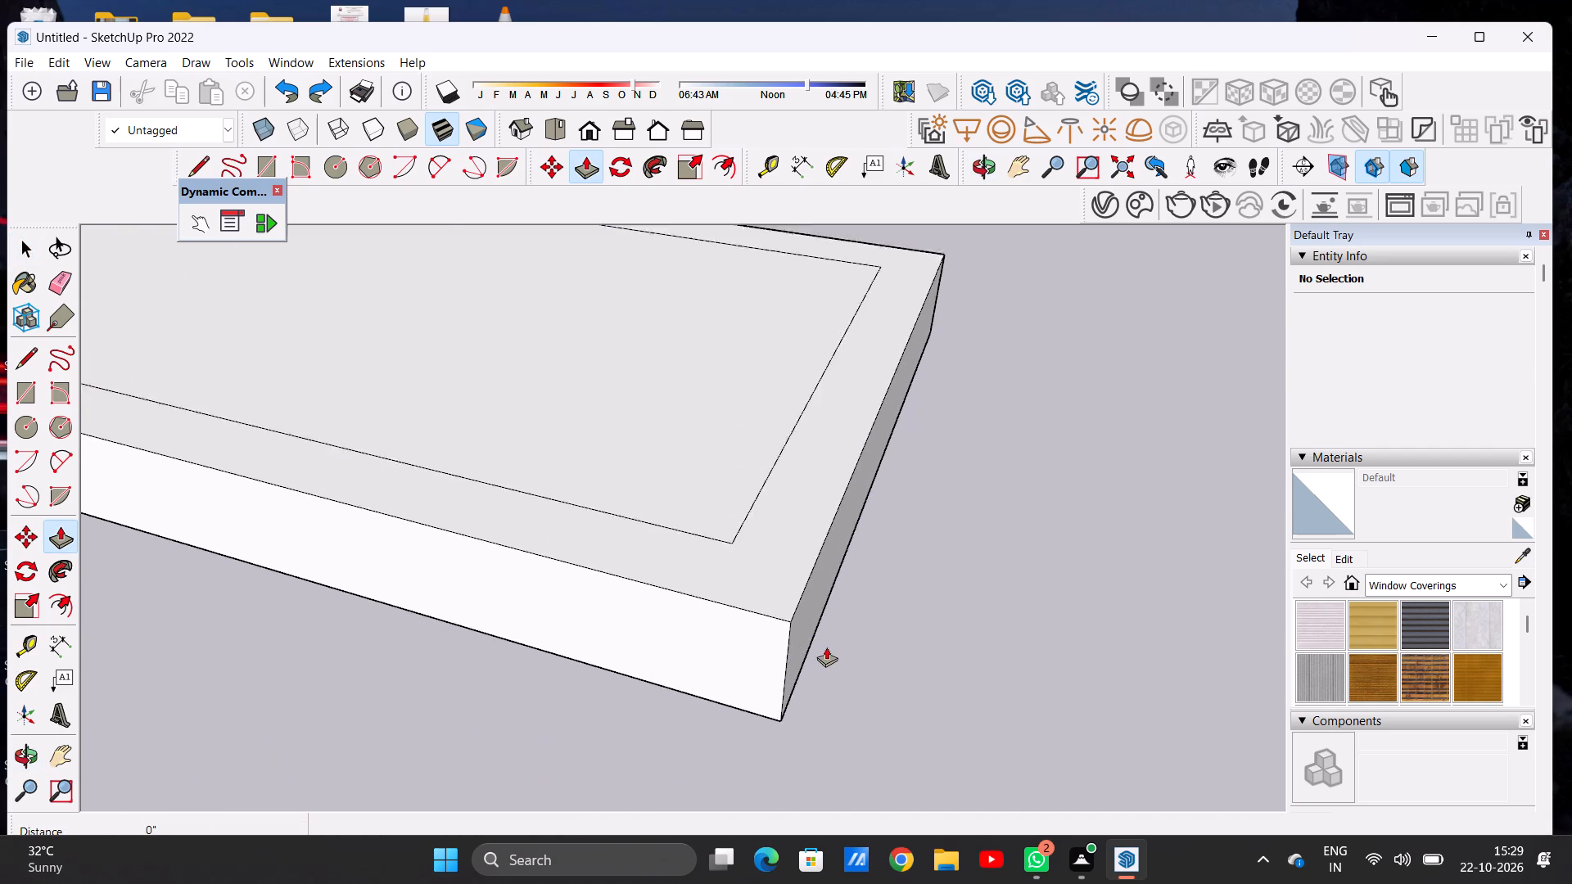
pyautogui.scroll(4, 826, 647)
pyautogui.click(797, 614)
pyautogui.scroll(-14, 901, 615)
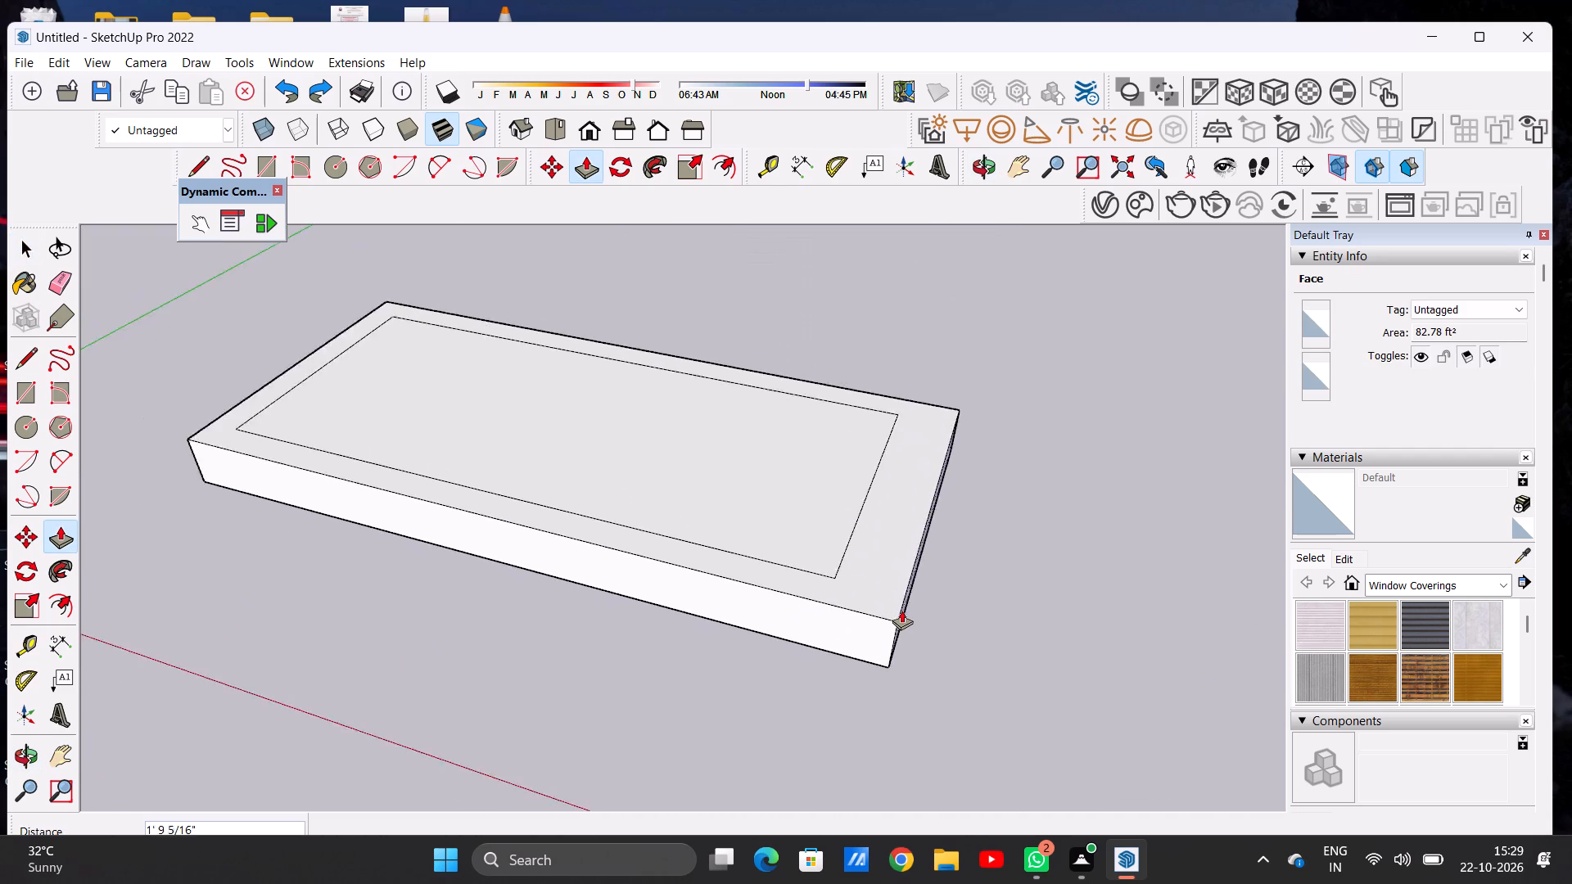
pyautogui.scroll(-5, 901, 610)
pyautogui.click(949, 606)
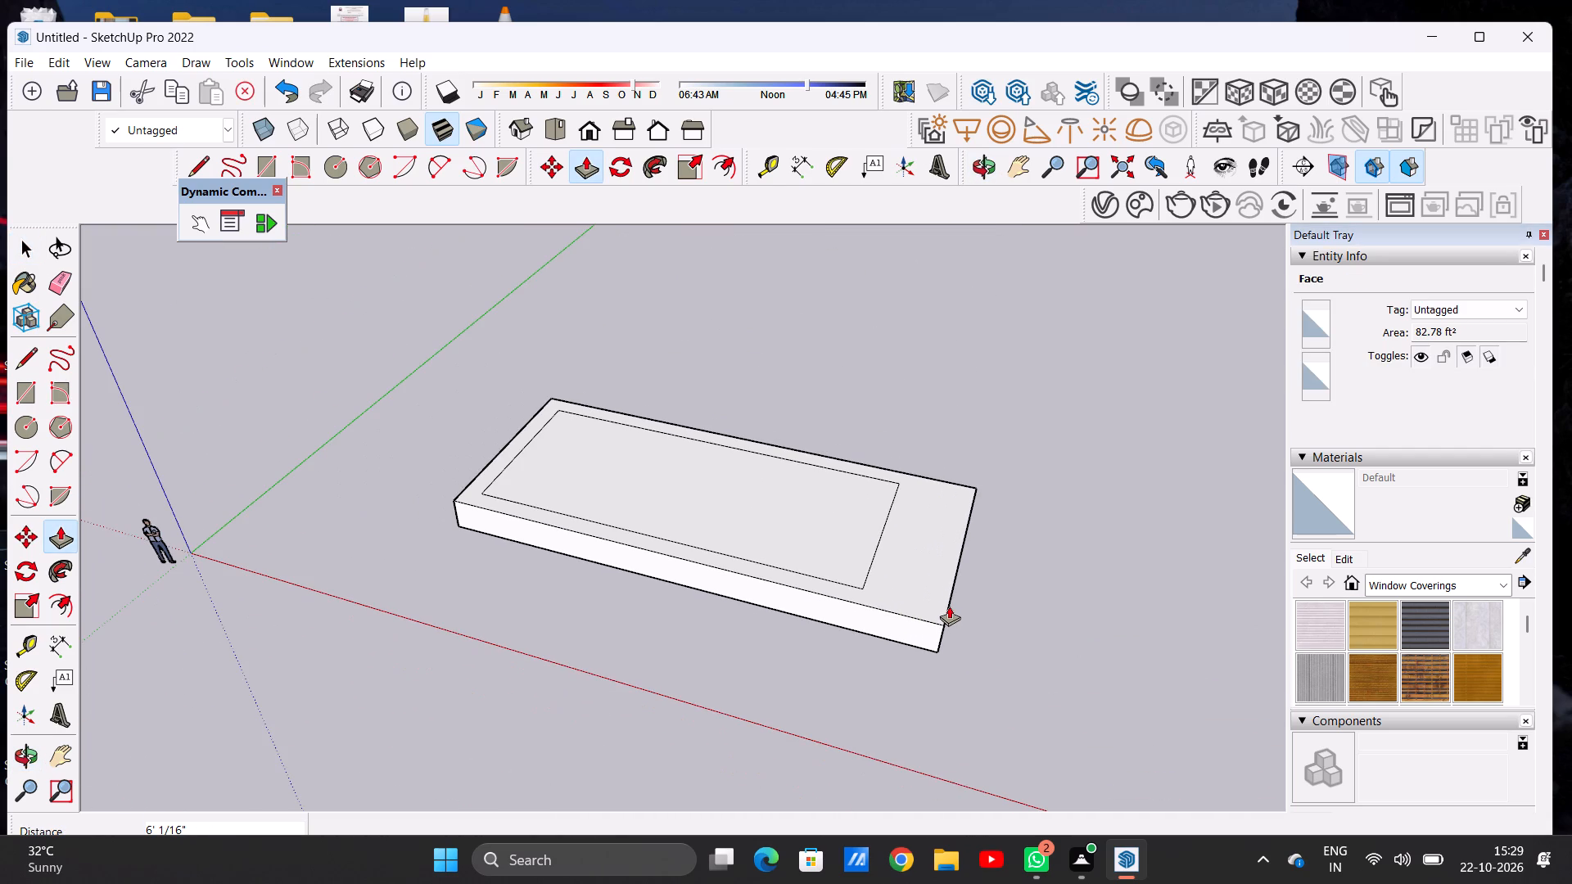
pyautogui.press('space')
# In Top view, extend the inner rectangle about 5' 11" toward the slab's lengthened end with three connected lines closing on its corners.
pyautogui.scroll(-6, 829, 558)
pyautogui.moveTo(802, 539); pyautogui.dragTo(911, 679, button='middle')
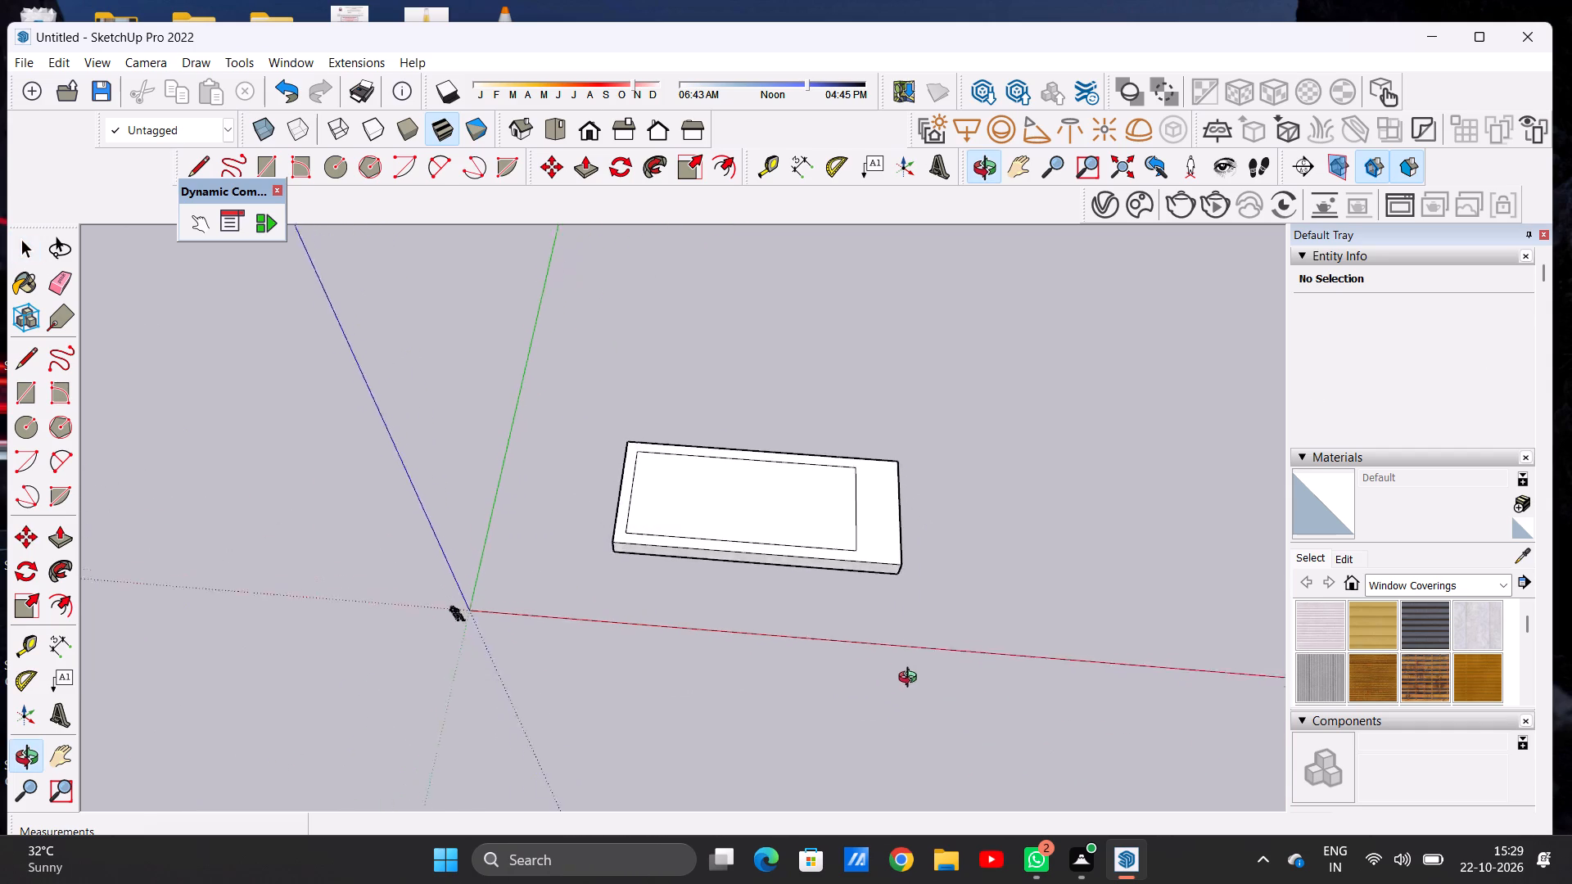
pyautogui.moveTo(911, 679); pyautogui.dragTo(921, 697, button='middle')
pyautogui.scroll(5, 883, 517)
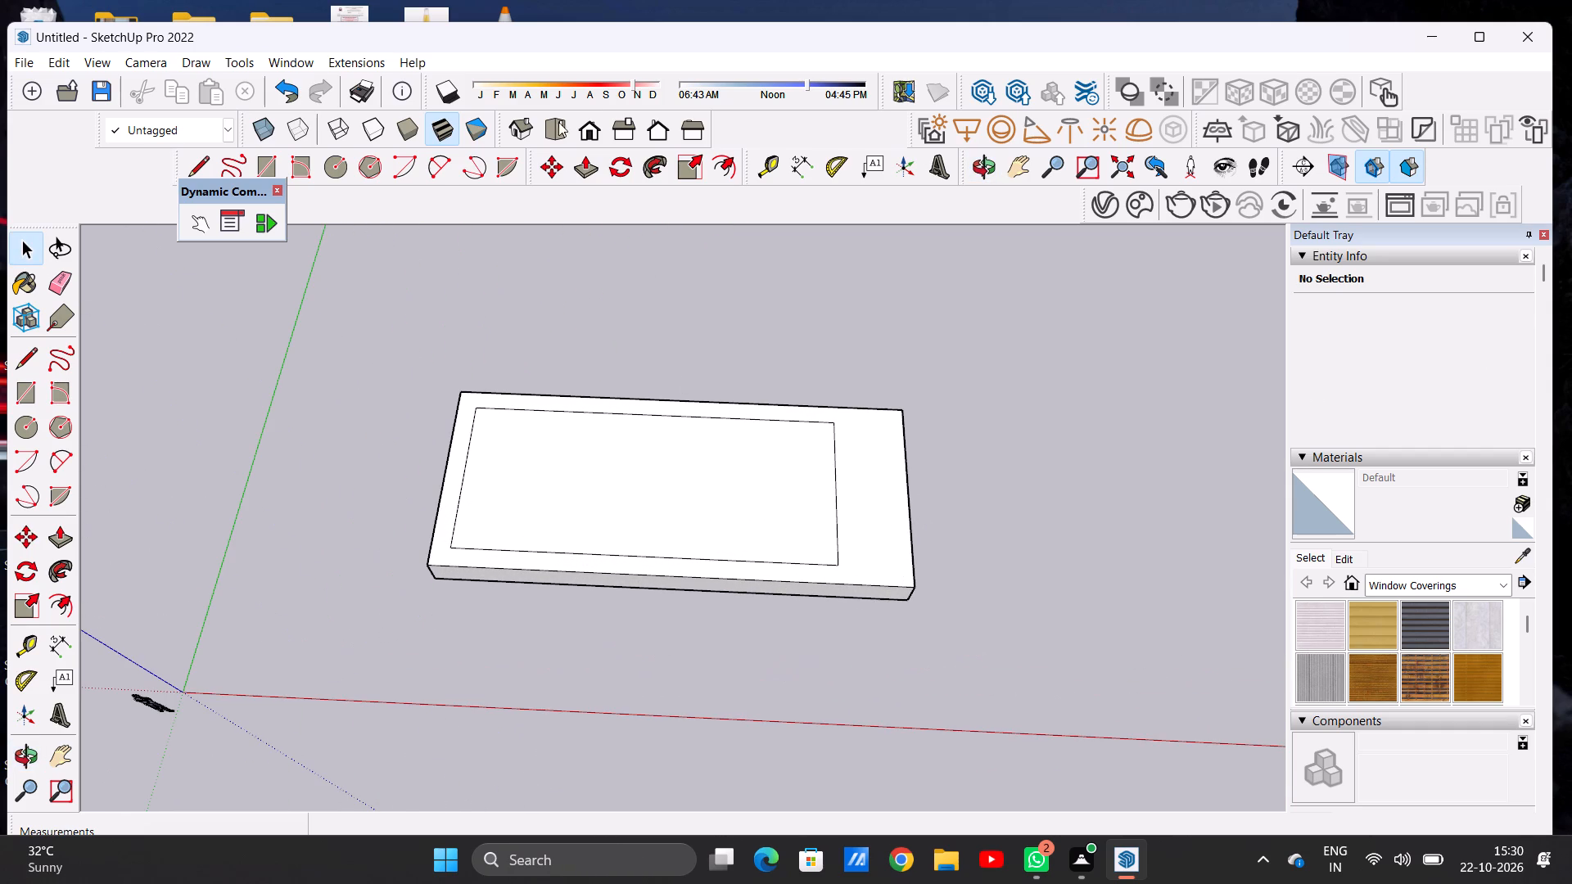
pyautogui.click(544, 116)
pyautogui.scroll(5, 1050, 437)
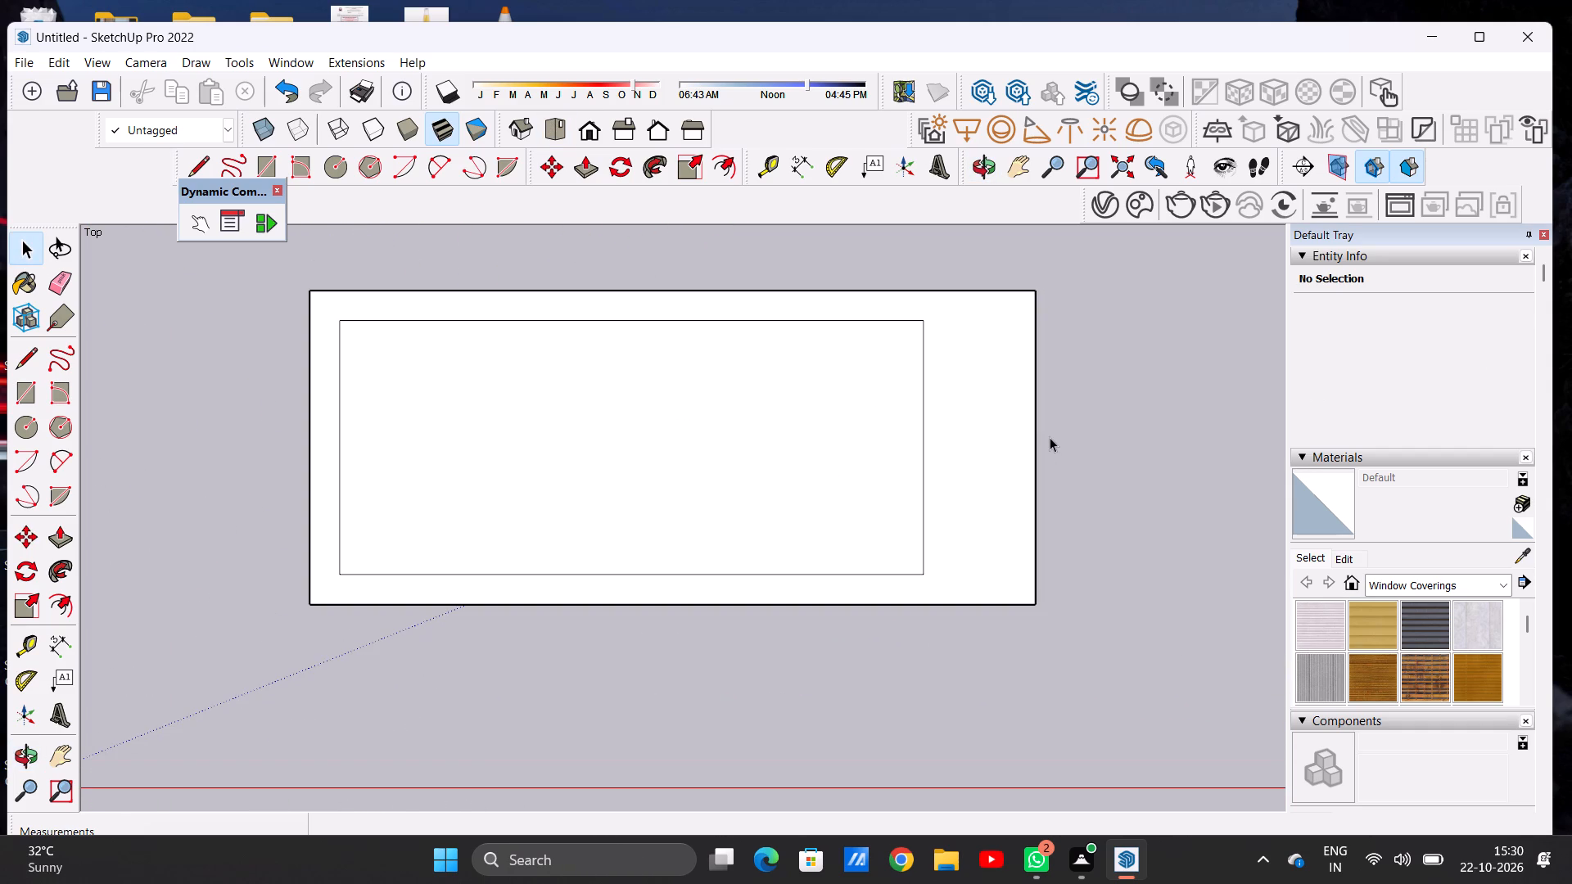
pyautogui.press('l')
pyautogui.click(919, 325)
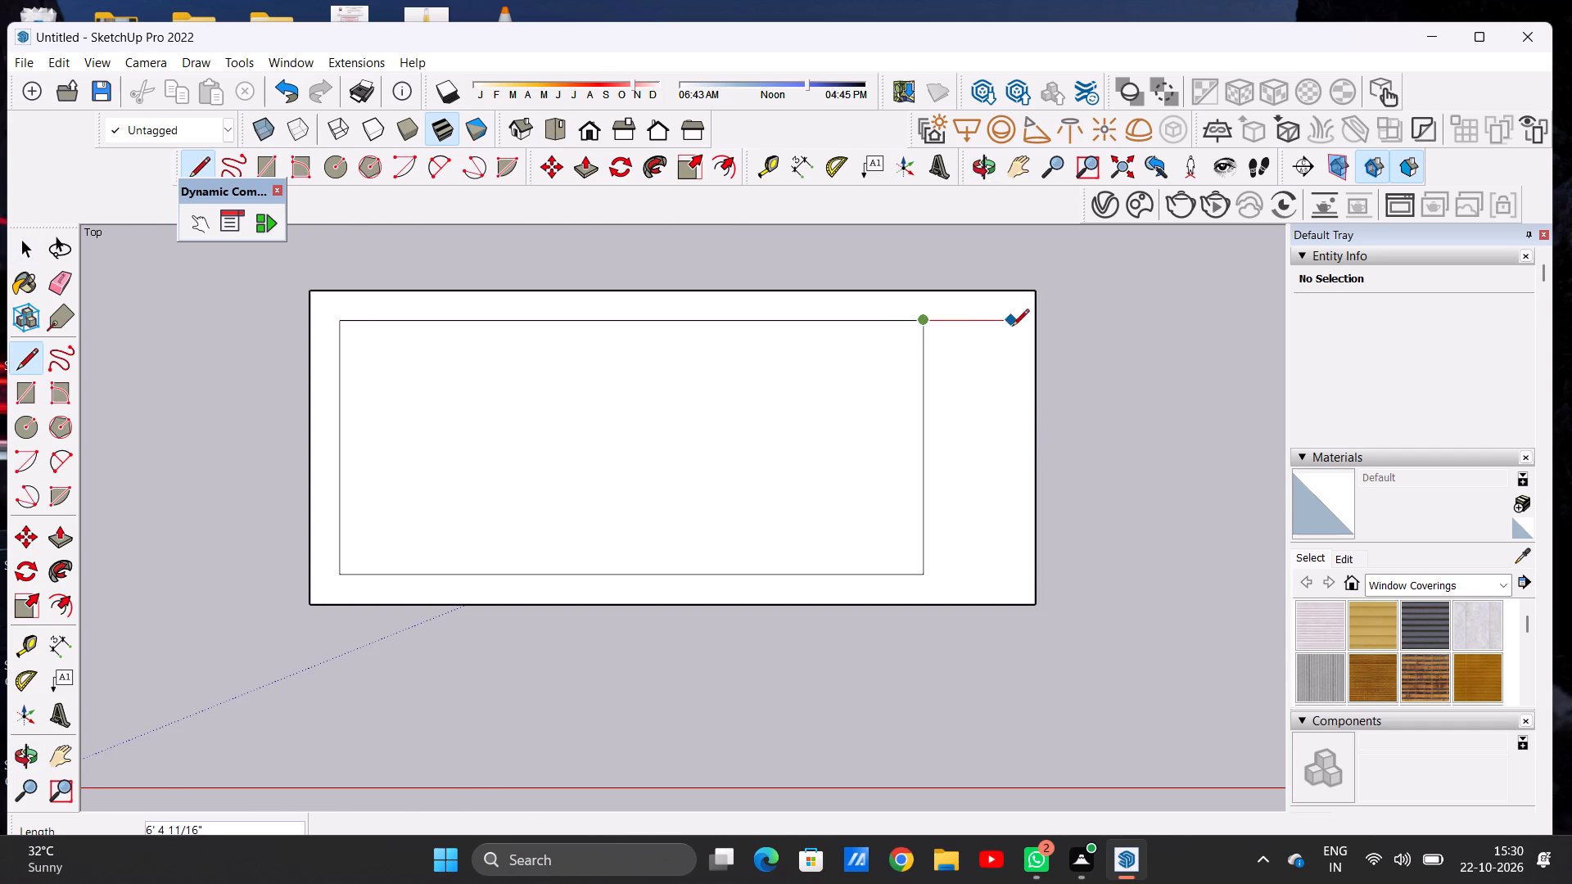
pyautogui.click(1005, 322)
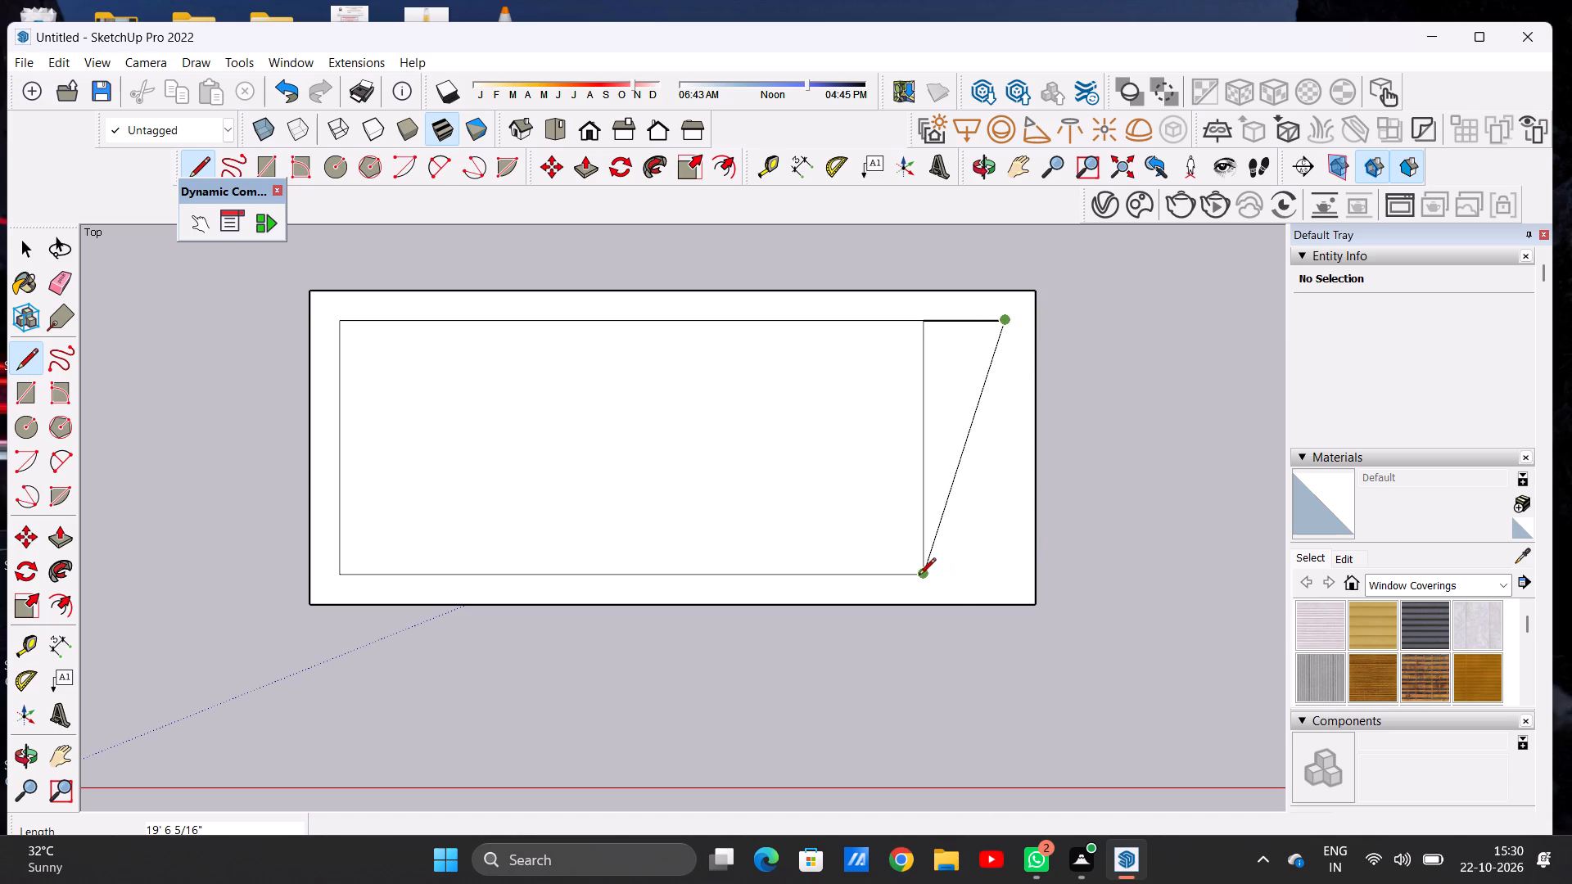
pyautogui.click(1002, 572)
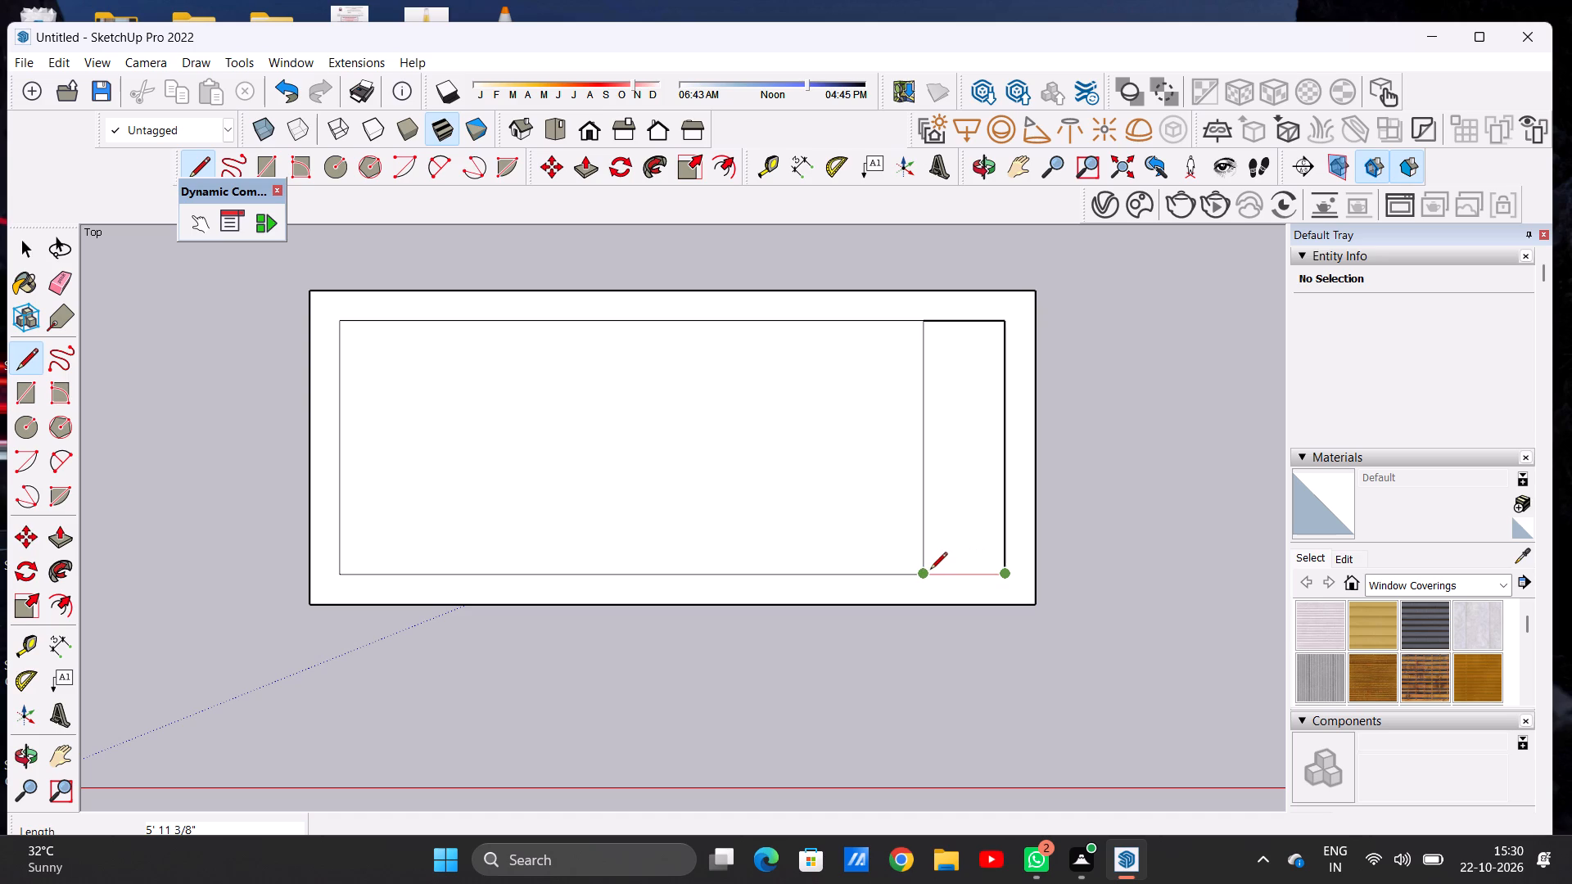
pyautogui.click(930, 571)
# Erase the inner rectangle's former short edge so the extension merges into one longer inner rectangle.
pyautogui.press('space')
pyautogui.write('E')
pyautogui.moveTo(928, 479); pyautogui.dragTo(906, 489)
pyautogui.press('space')
# Draw two closely spaced green-axis lines across the middle of the inner rectangle, joining its long edges.
pyautogui.scroll(-14, 933, 512)
pyautogui.scroll(6, 971, 445)
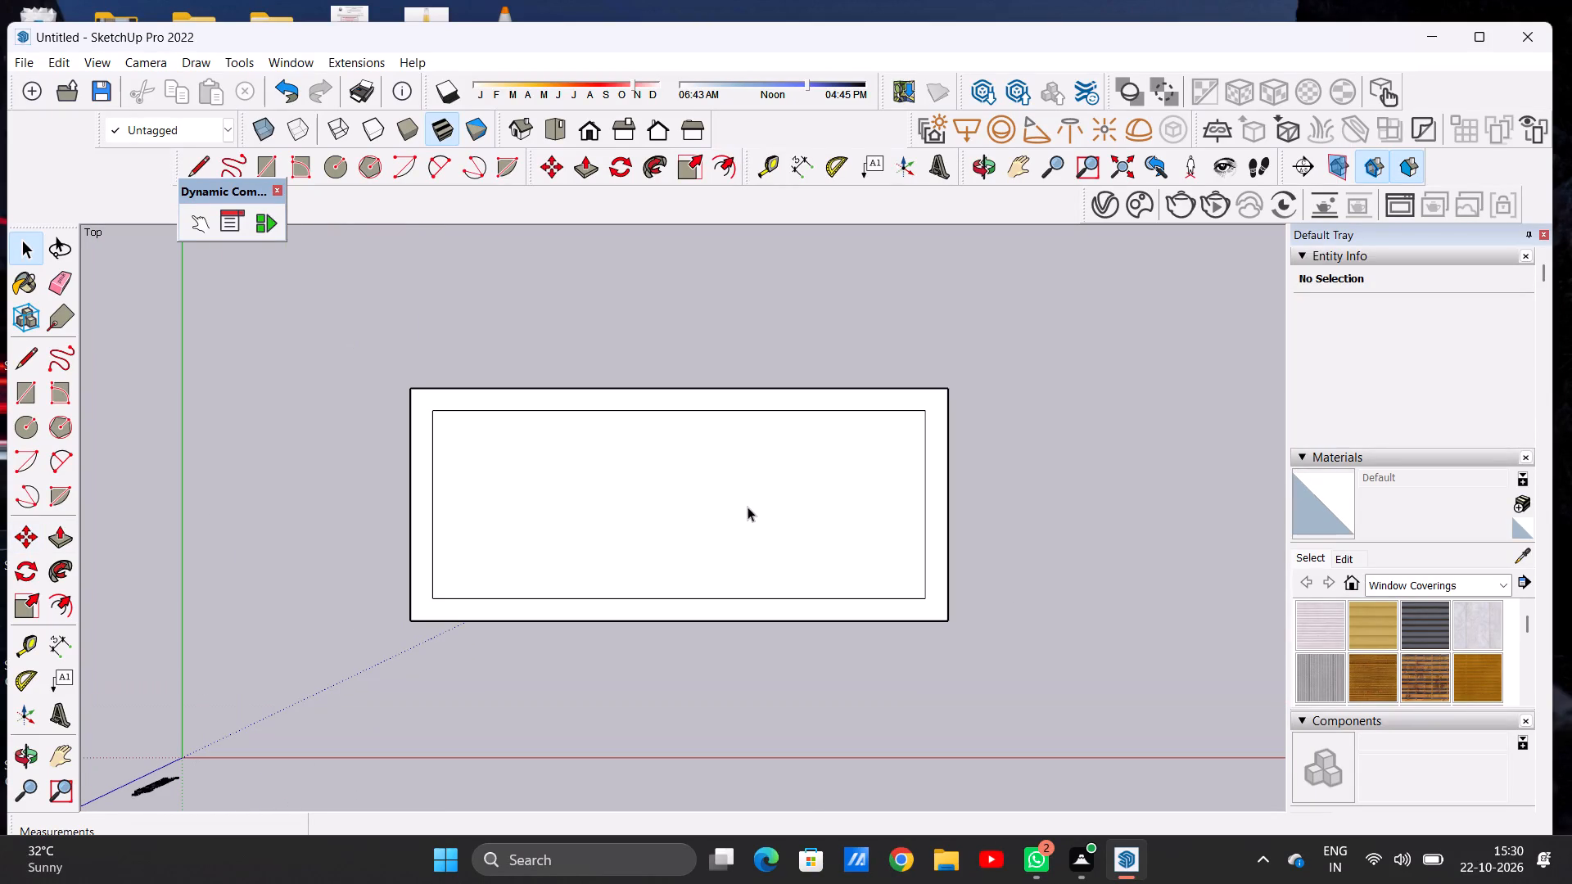
pyautogui.scroll(-3, 740, 530)
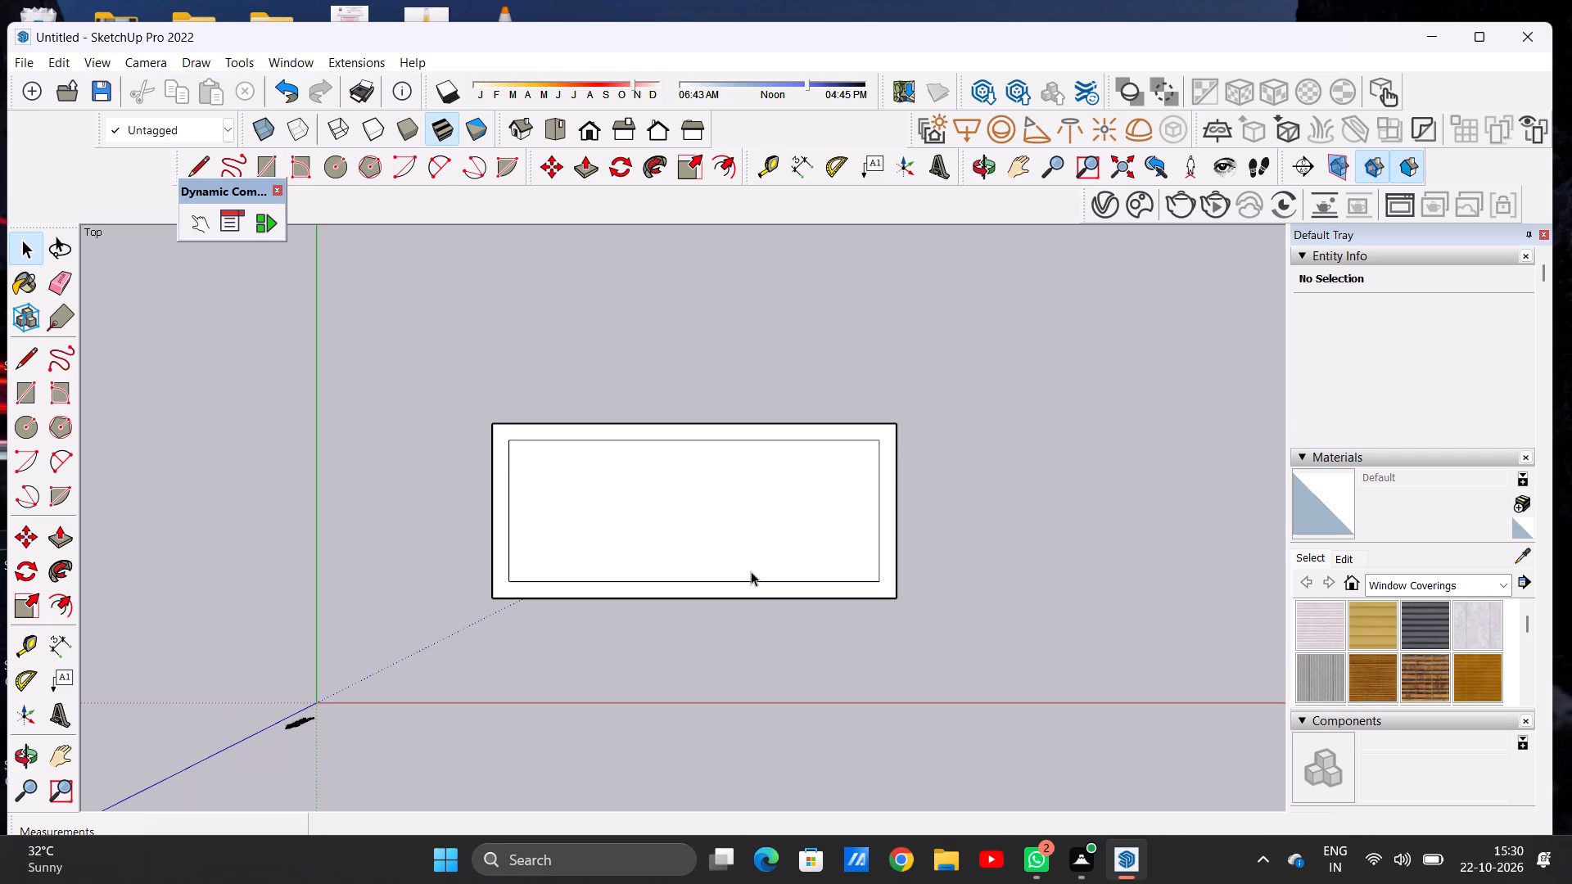
pyautogui.moveTo(695, 623); pyautogui.dragTo(684, 458, button='middle')
pyautogui.scroll(4, 693, 512)
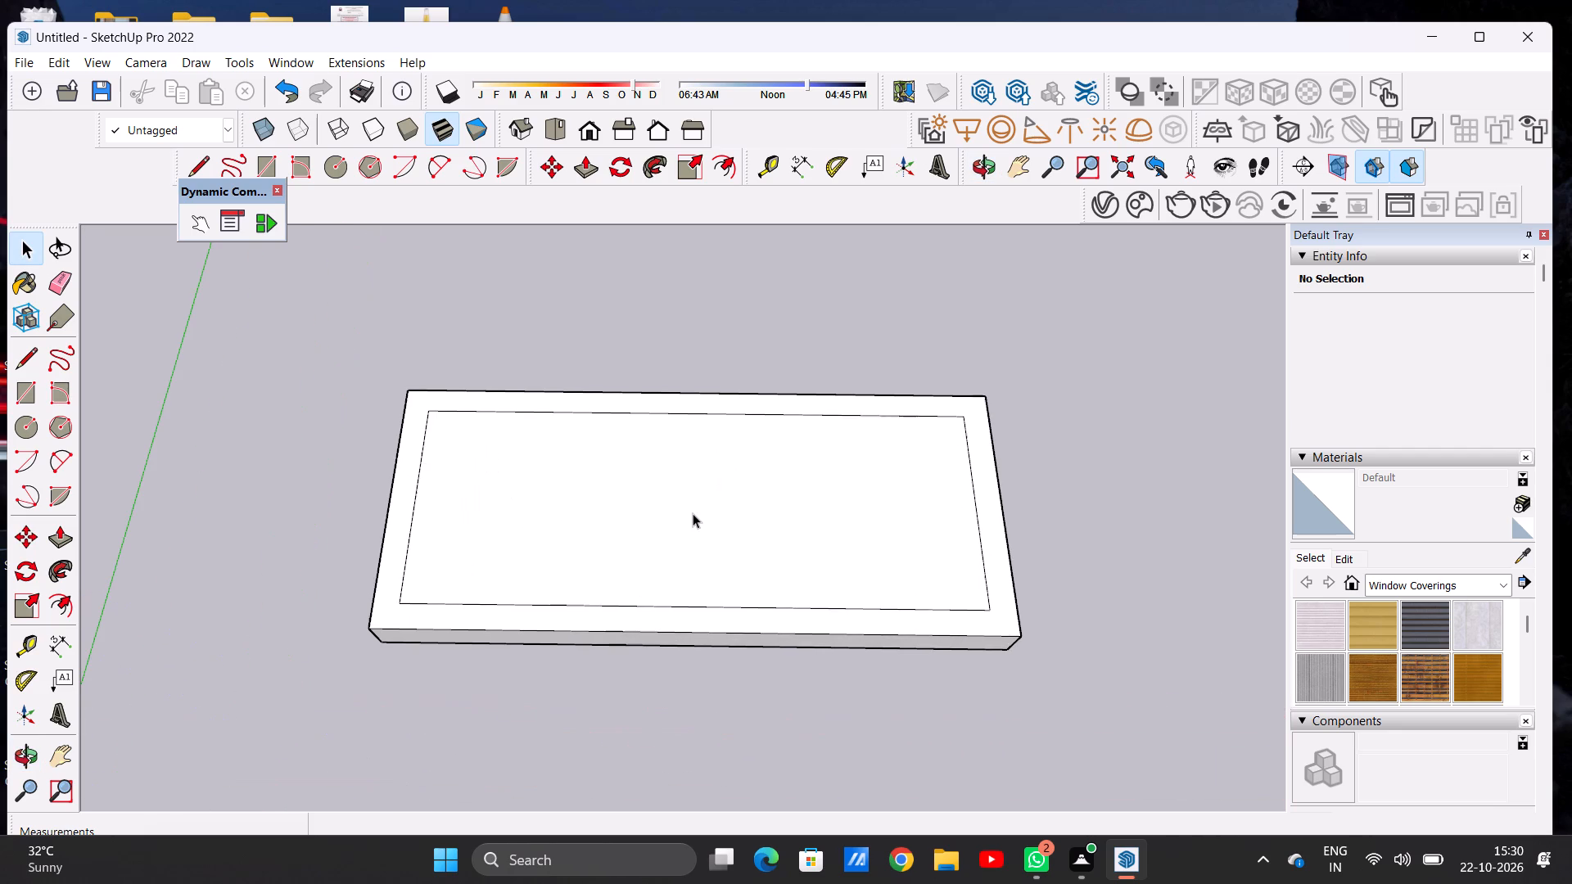
pyautogui.press('l')
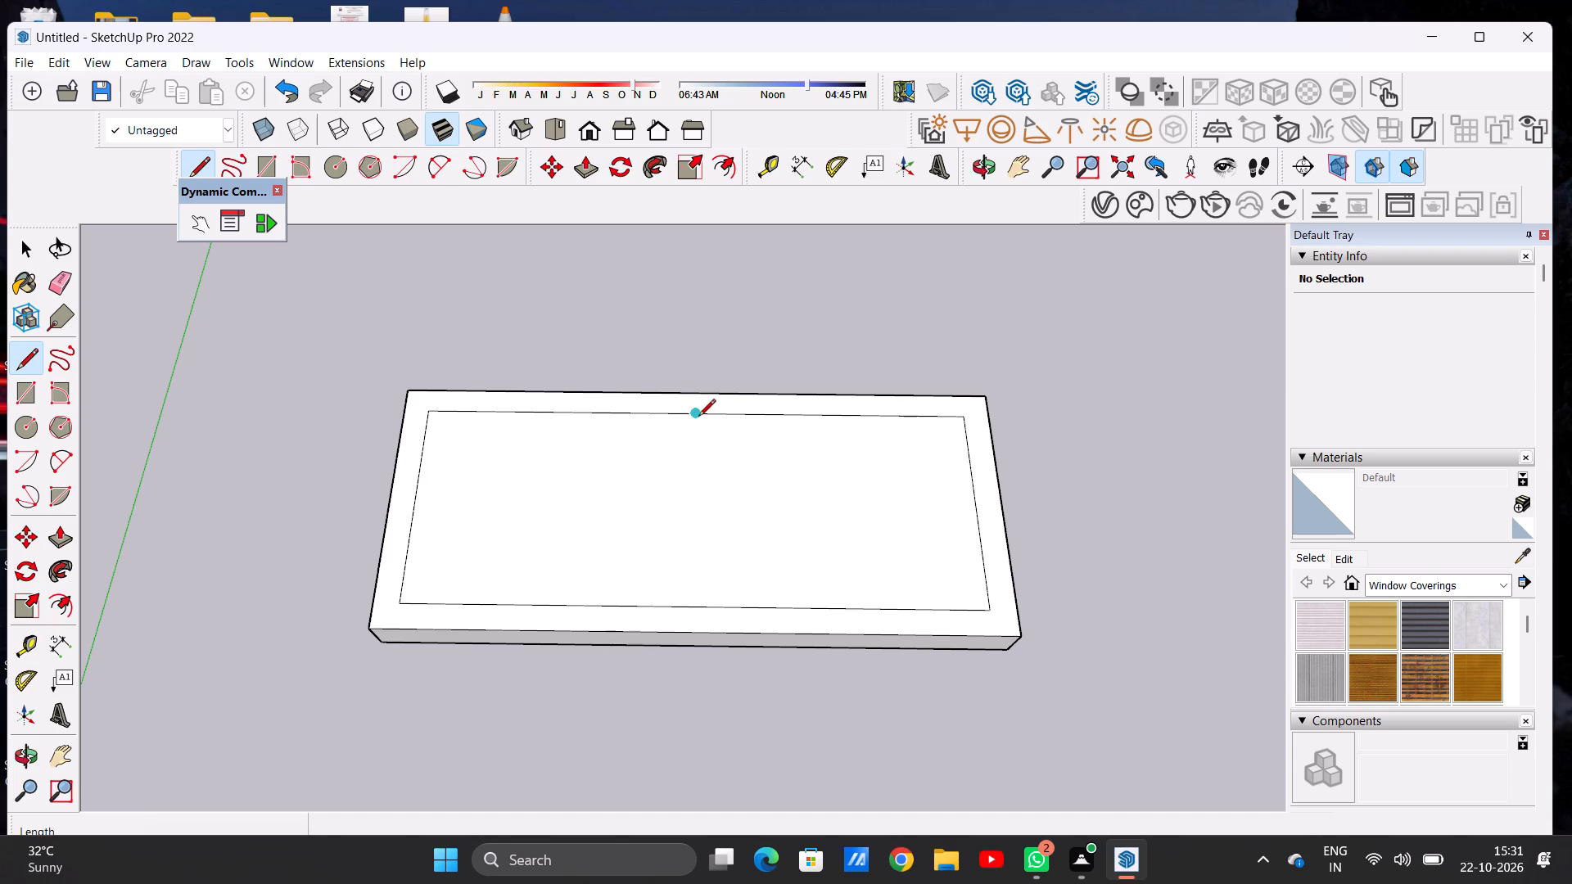
pyautogui.click(678, 415)
pyautogui.click(676, 600)
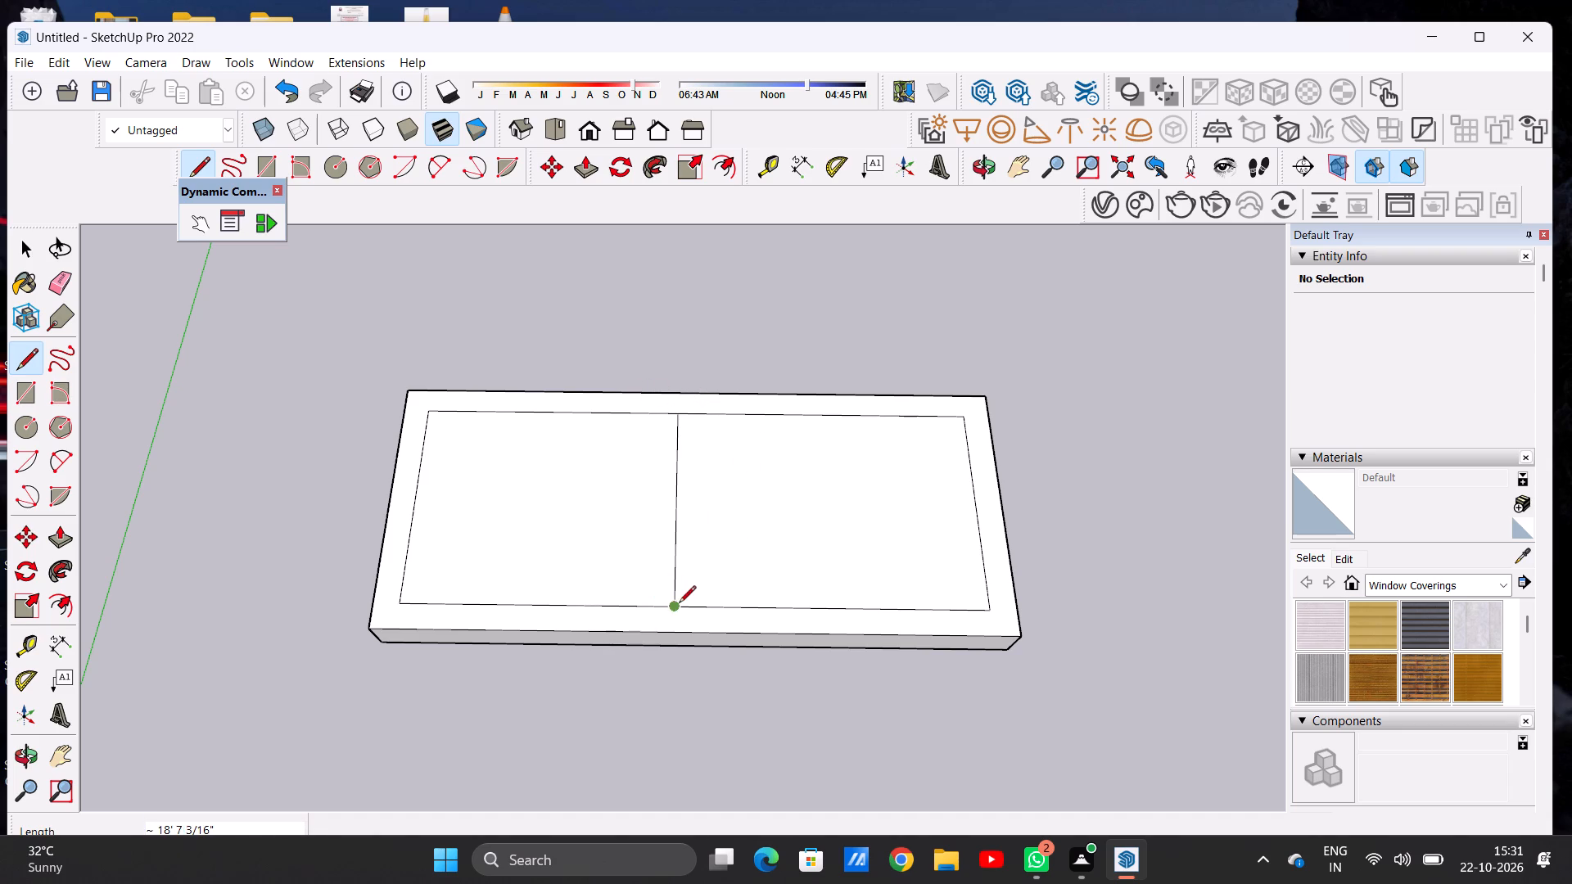
pyautogui.click(726, 606)
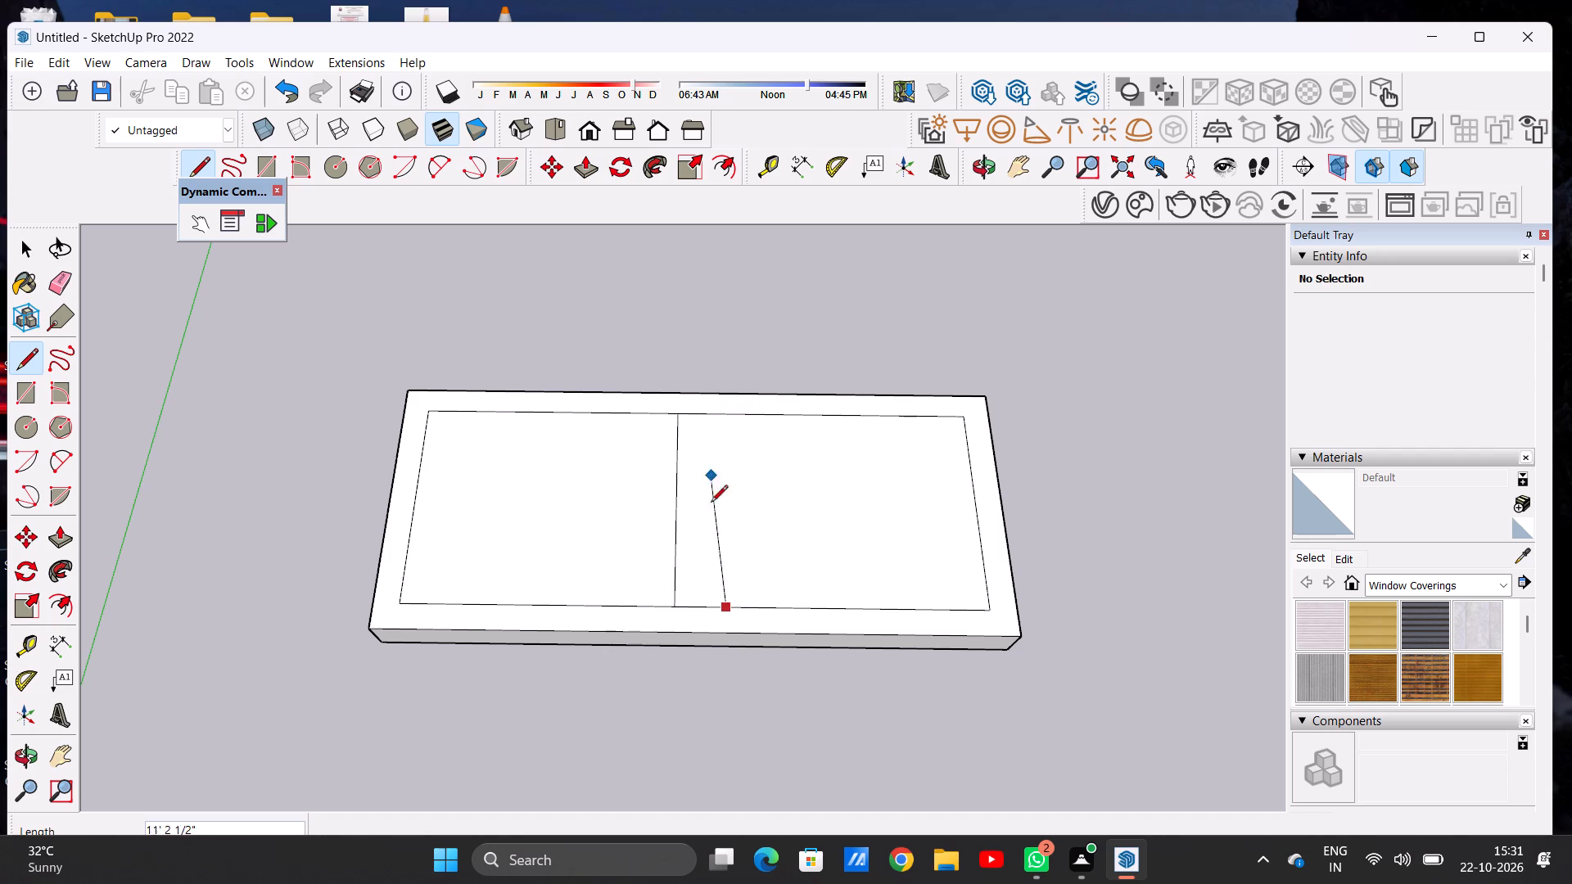
pyautogui.press('space')
pyautogui.write('L')
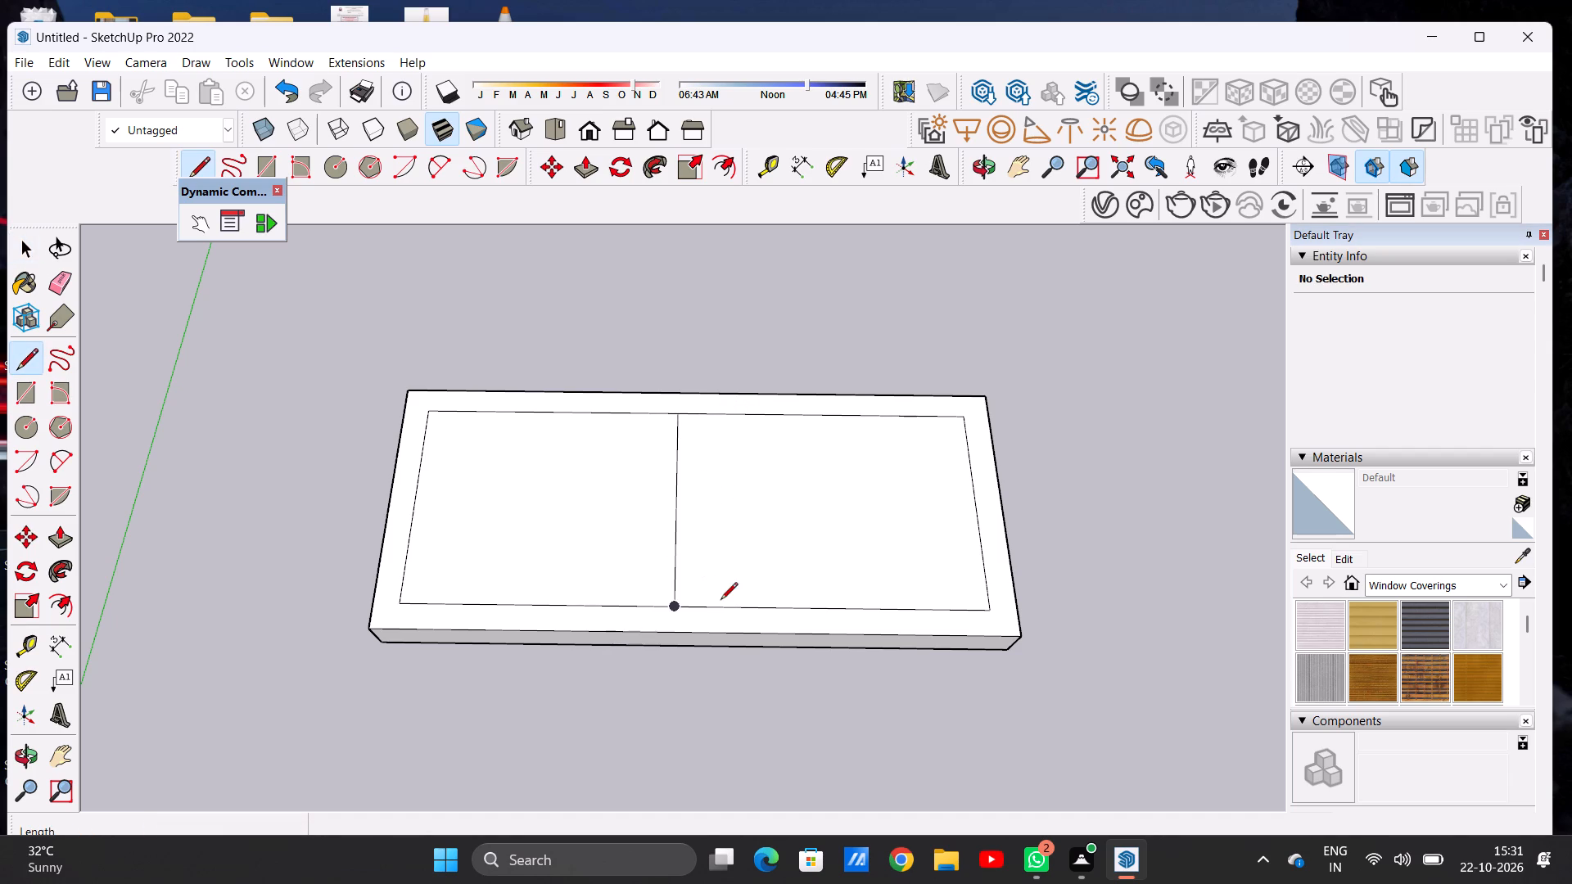
pyautogui.click(719, 602)
pyautogui.click(712, 414)
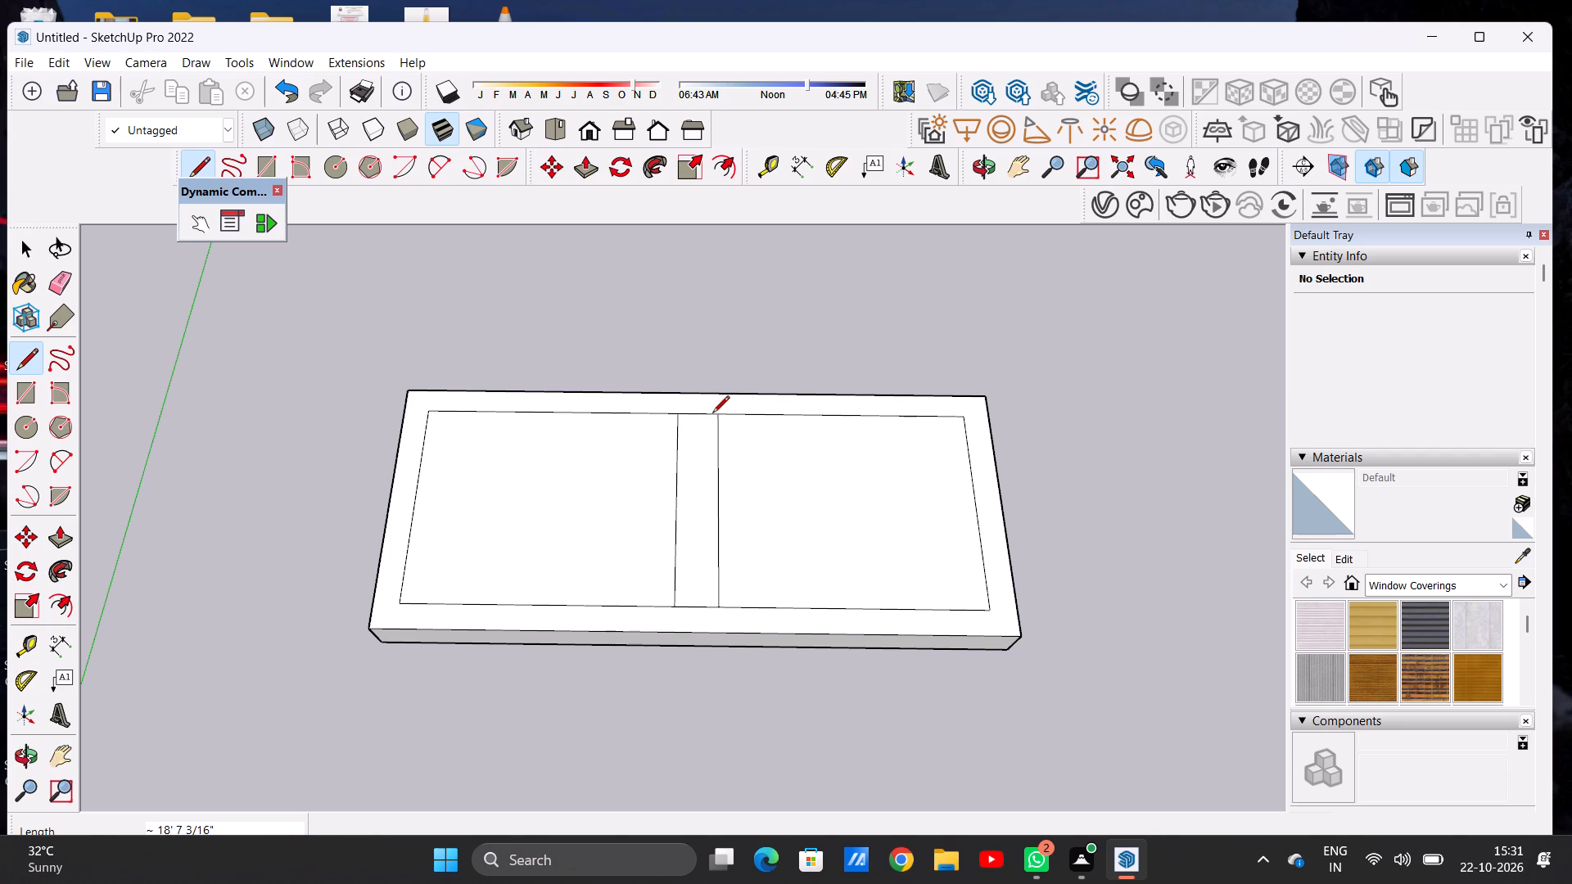
pyautogui.press('space')
# Move the dividing line farther from the origin about 1' 3" along the red axis toward the other dividing line.
pyautogui.scroll(-8, 734, 547)
pyautogui.moveTo(722, 578); pyautogui.dragTo(719, 482, button='middle')
pyautogui.scroll(4, 727, 572)
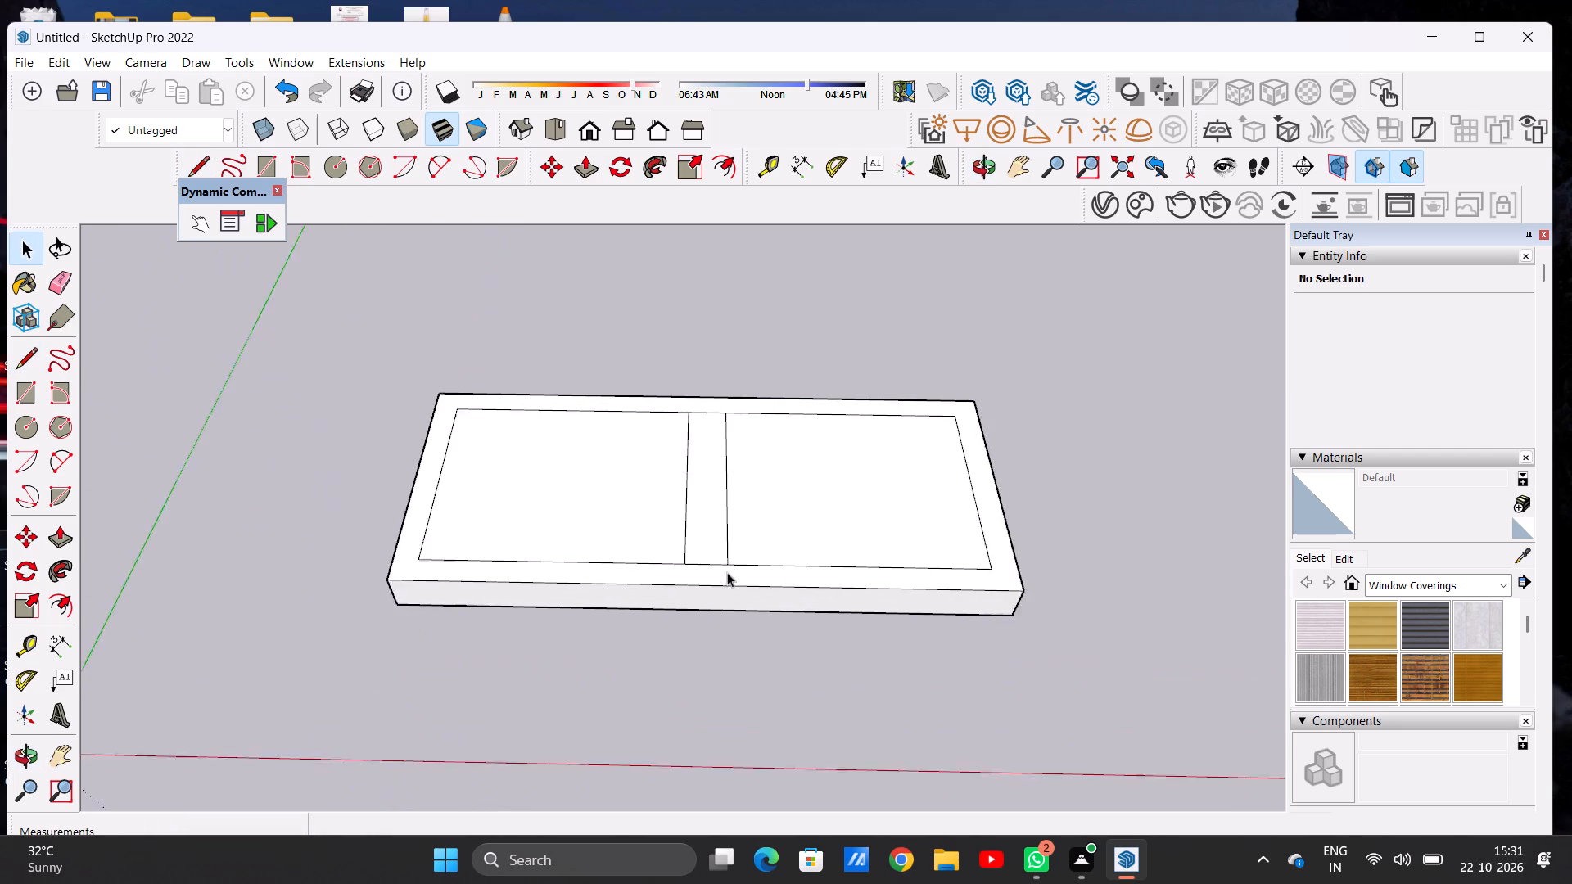
pyautogui.scroll(10, 727, 572)
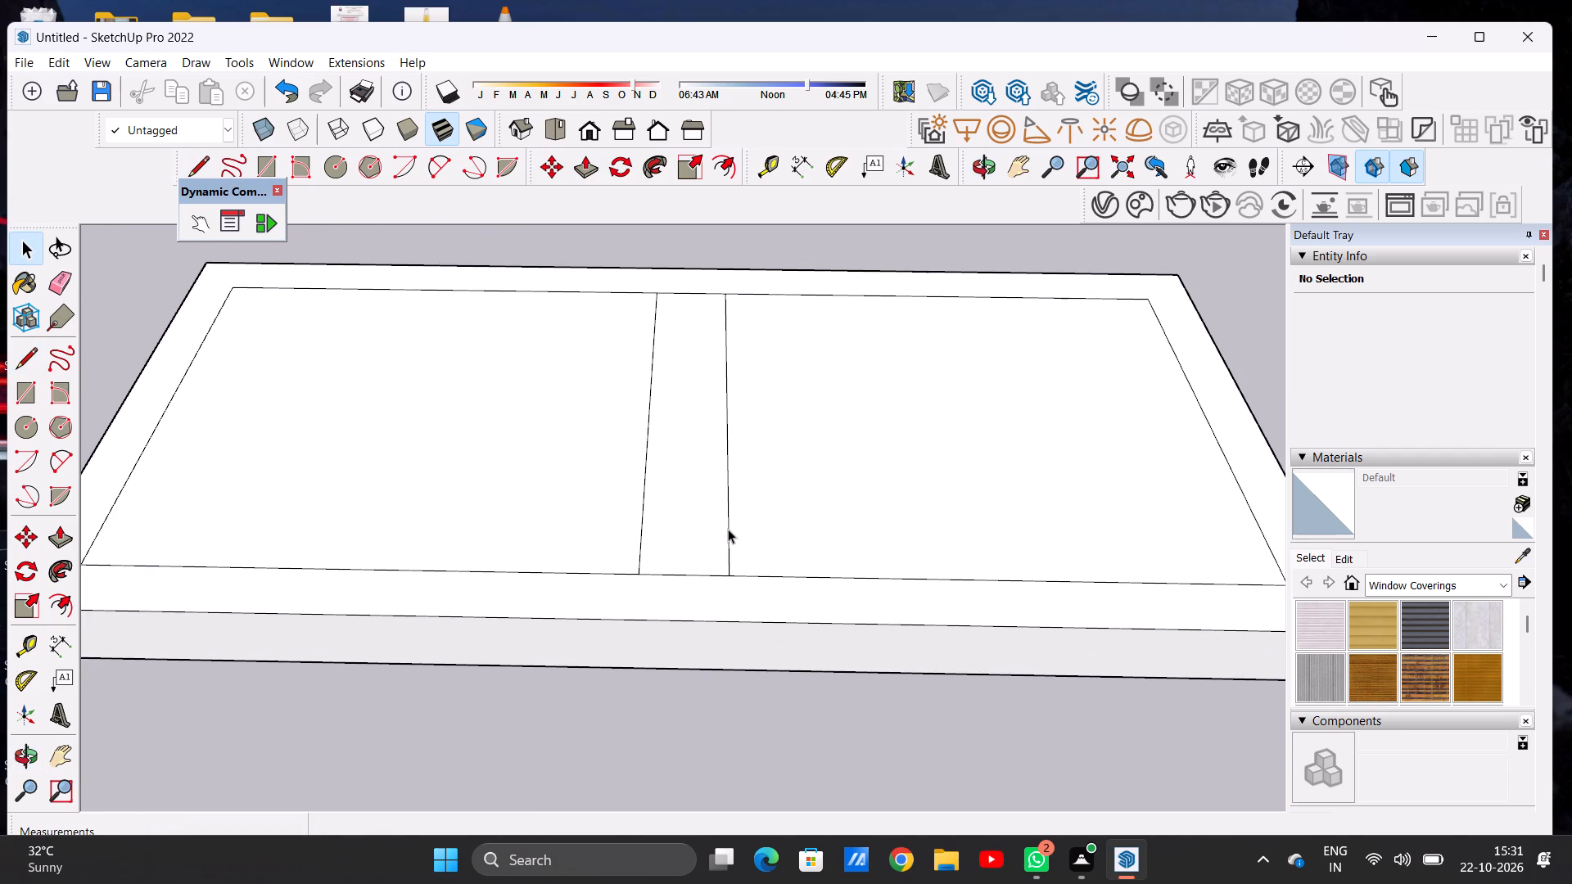
pyautogui.click(728, 529)
pyautogui.press('m')
pyautogui.click(730, 574)
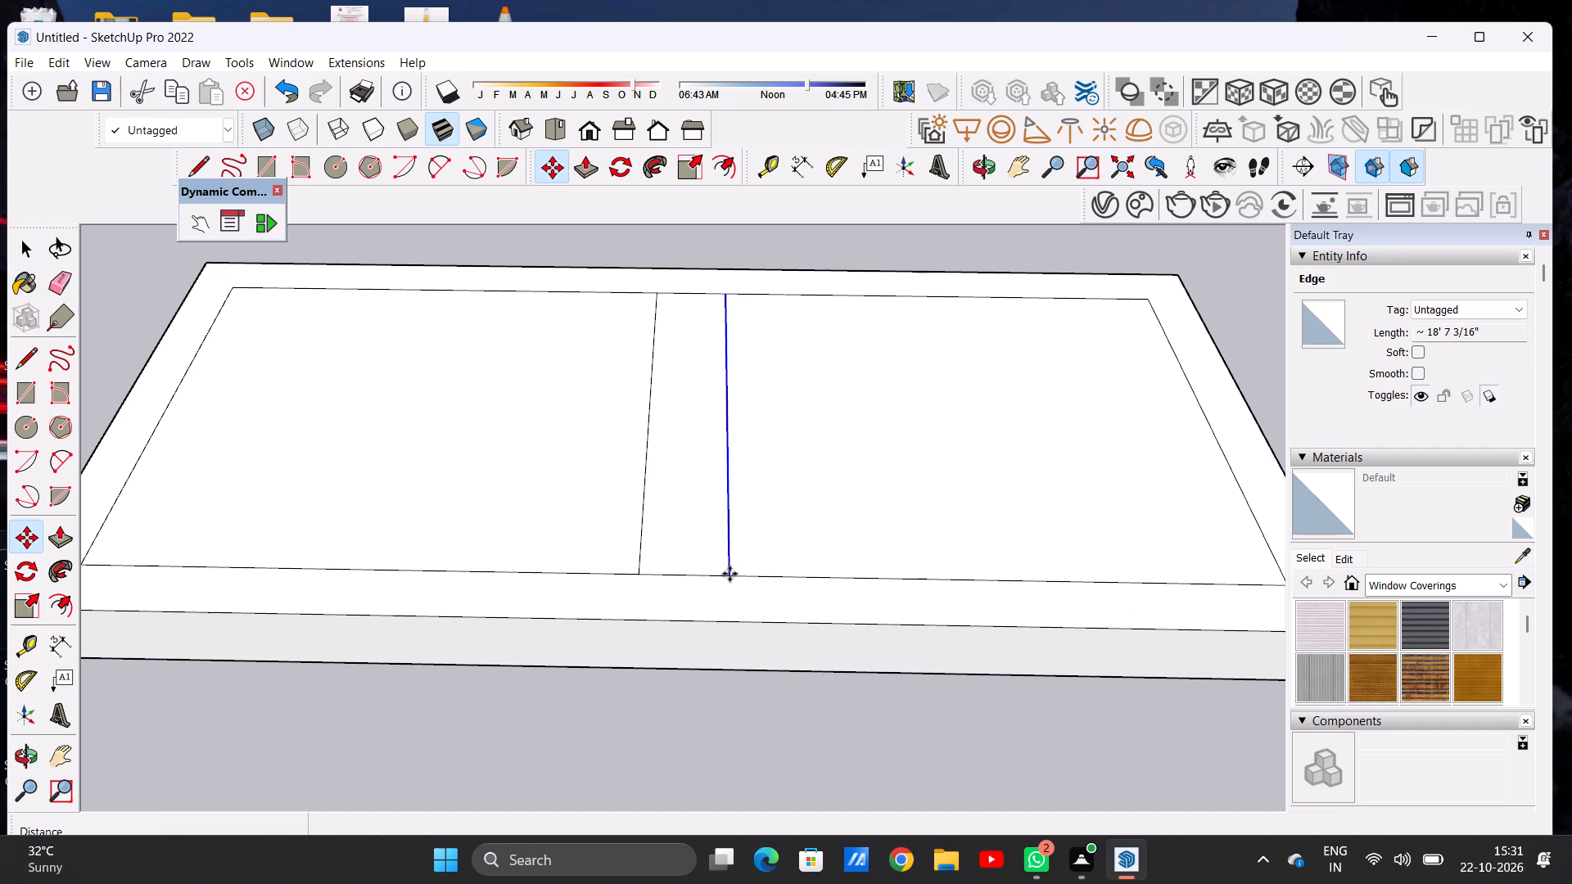
pyautogui.click(698, 568)
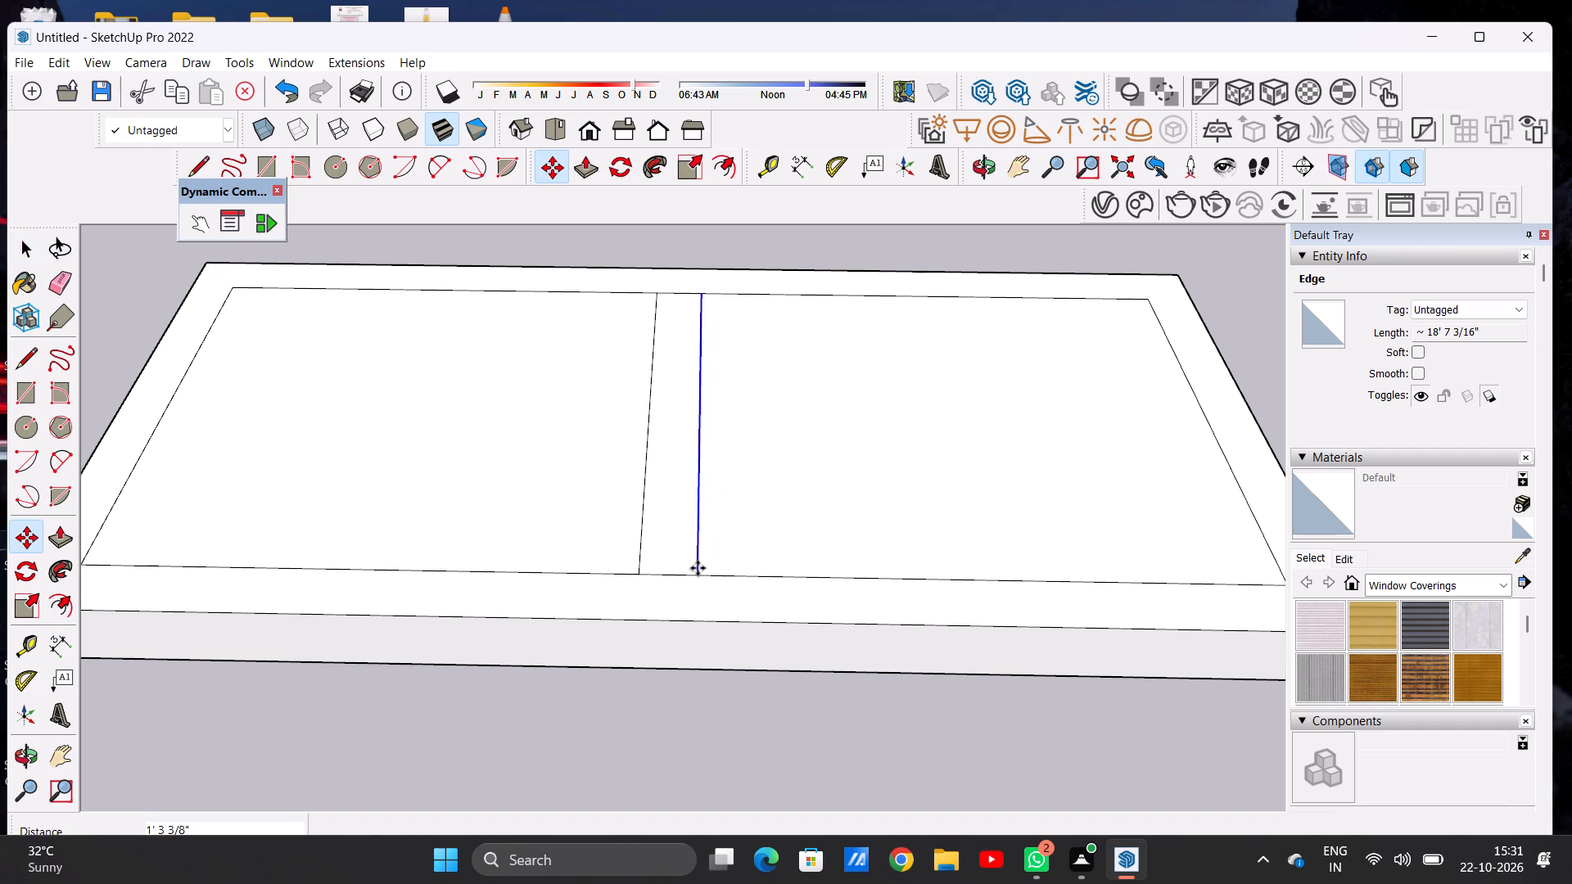
pyautogui.press('space')
pyautogui.click(717, 251)
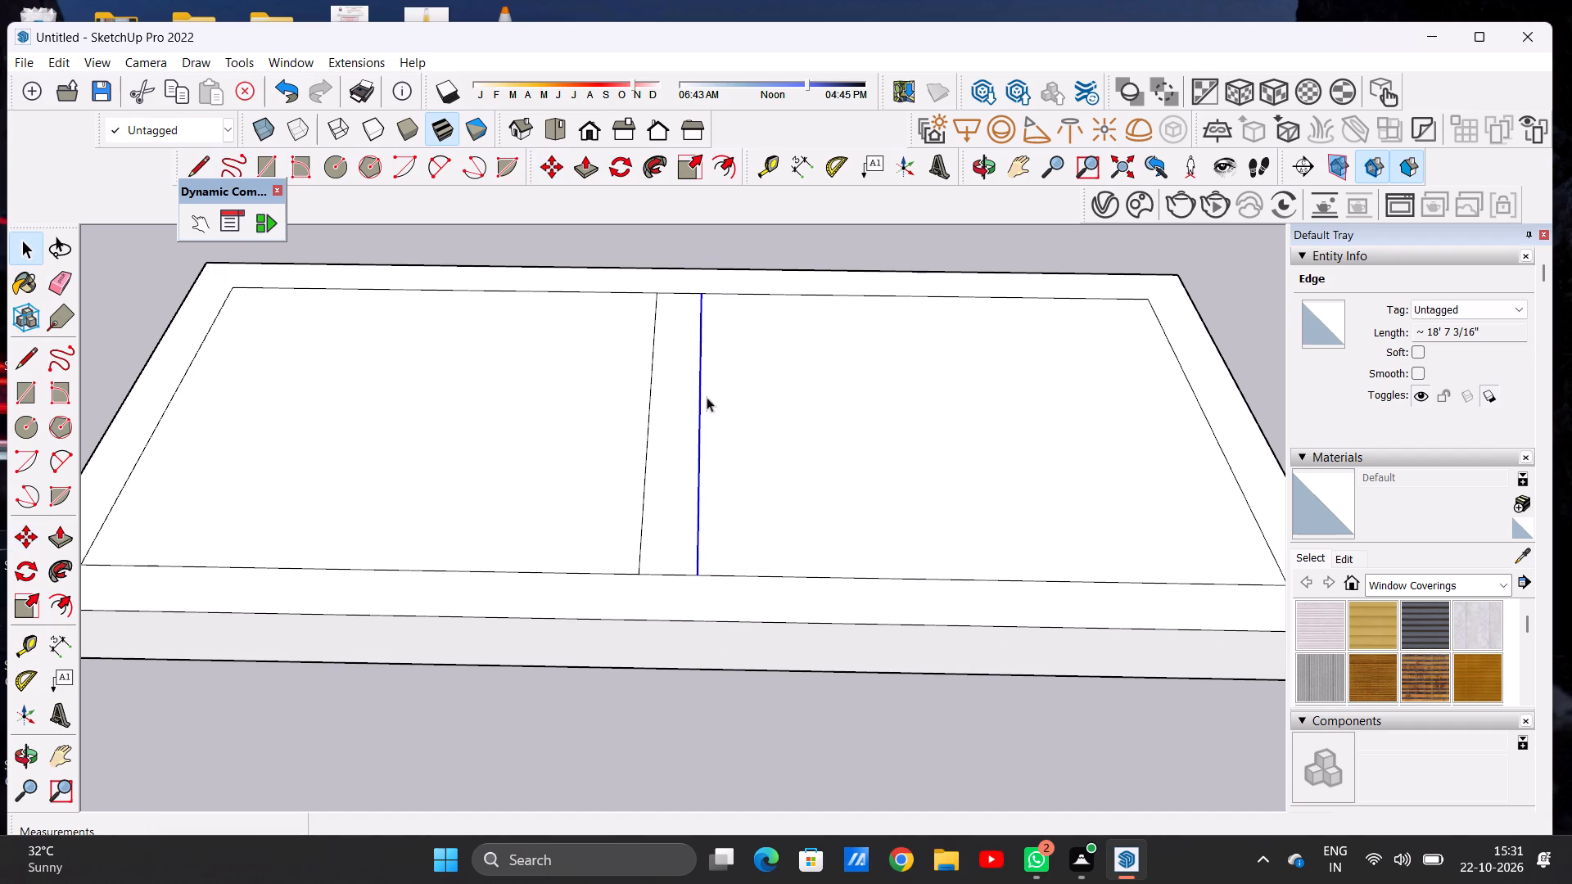
# Draw a line about 2' 3" long from the inner rectangle's front corner farthest from the origin to the slab's adjacent short edge.
pyautogui.scroll(-6, 720, 525)
pyautogui.scroll(13, 702, 543)
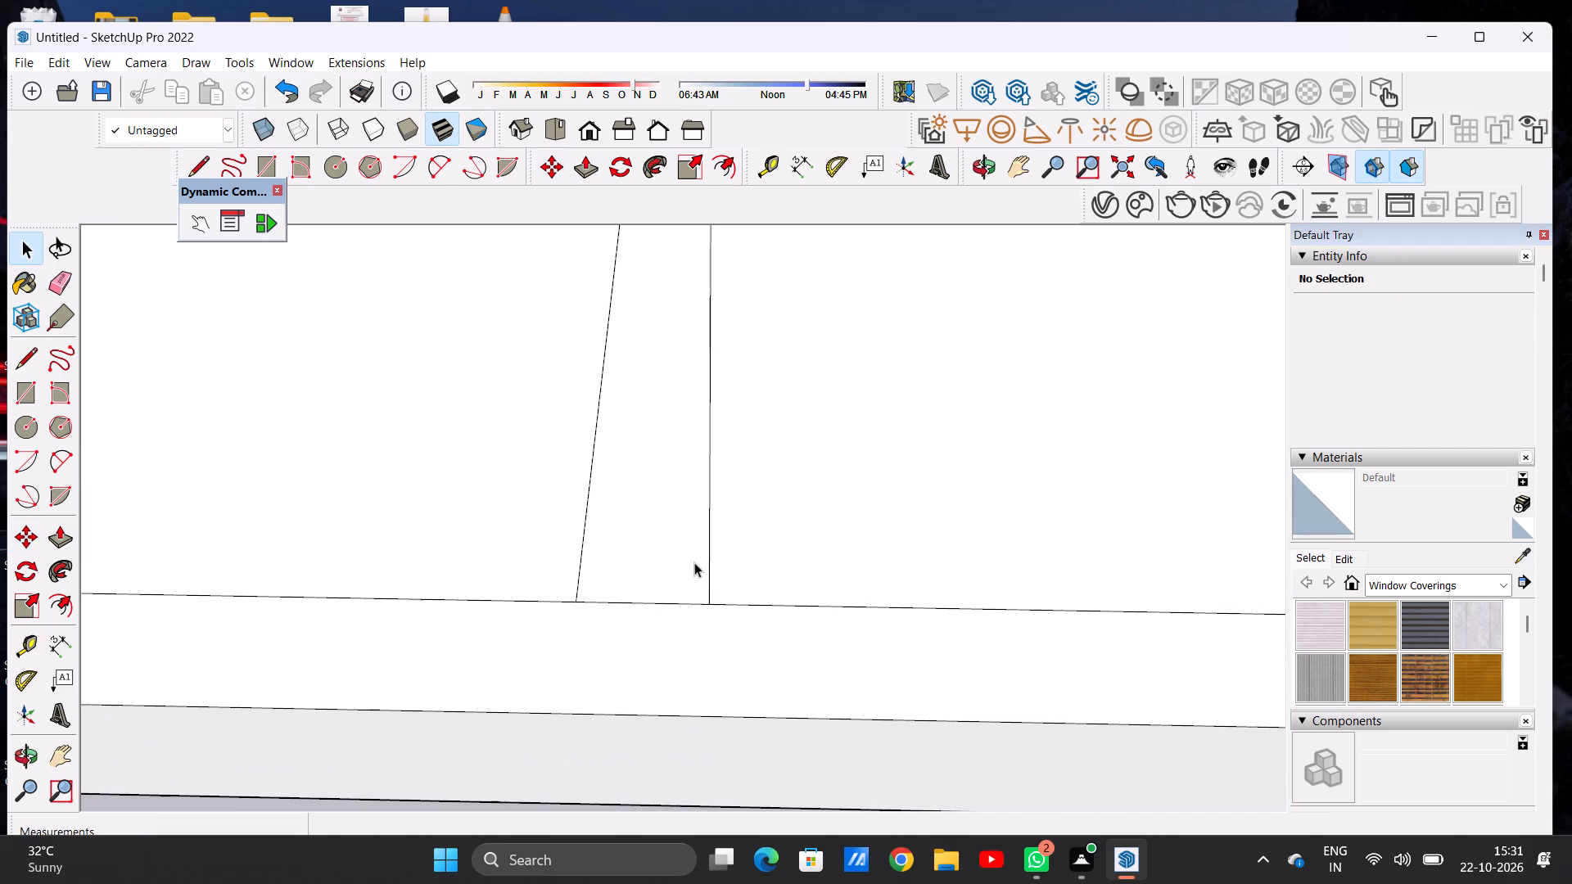
pyautogui.scroll(6, 685, 646)
pyautogui.scroll(-20, 679, 577)
pyautogui.scroll(-4, 679, 577)
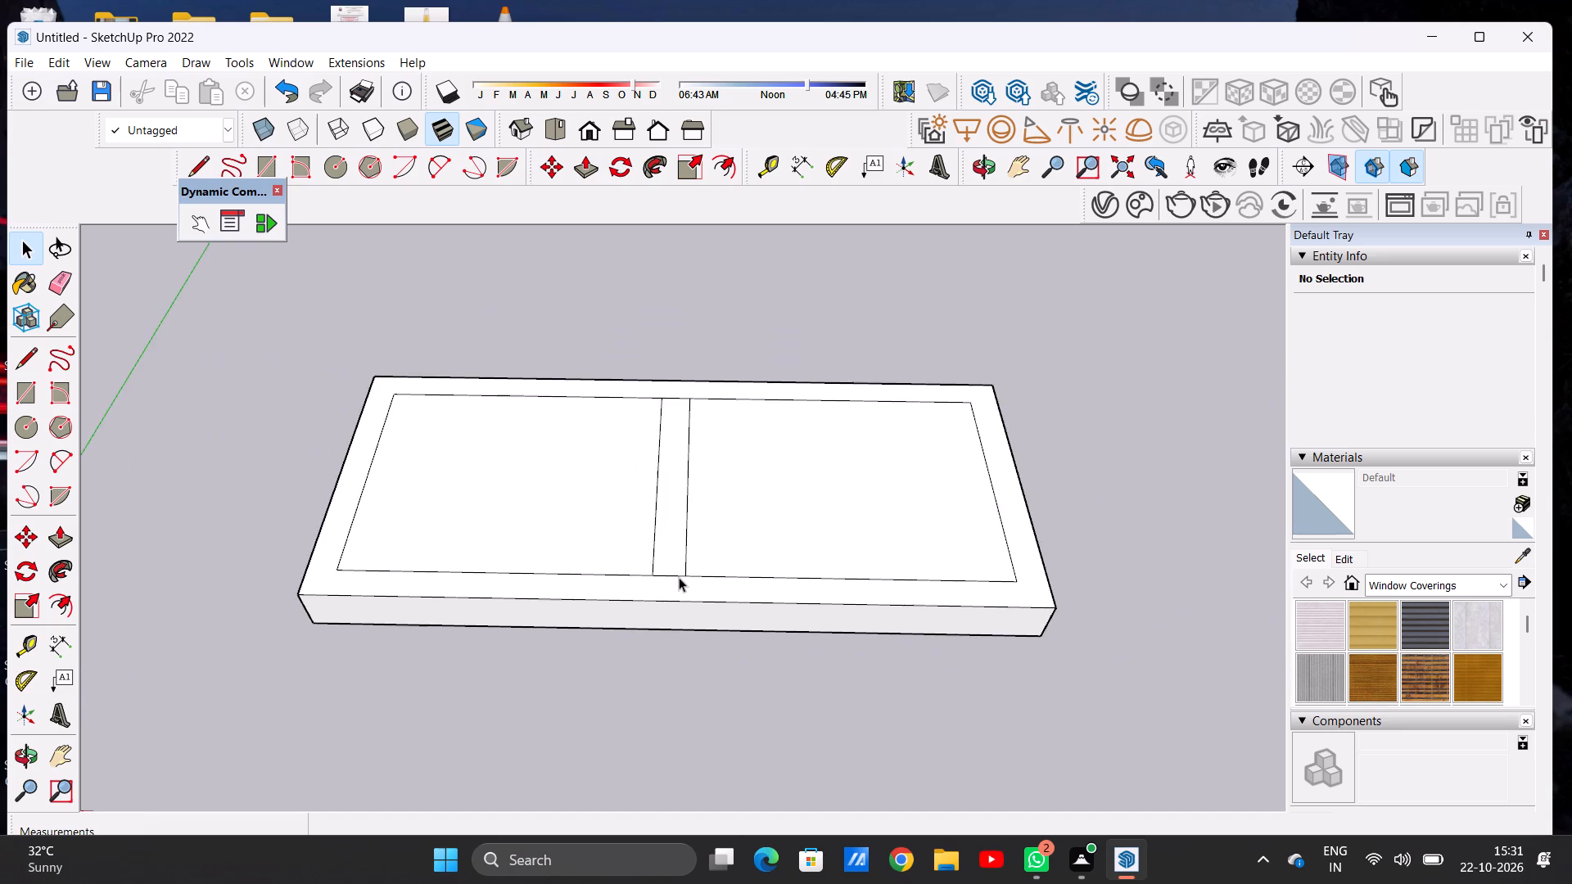
pyautogui.scroll(-5, 679, 577)
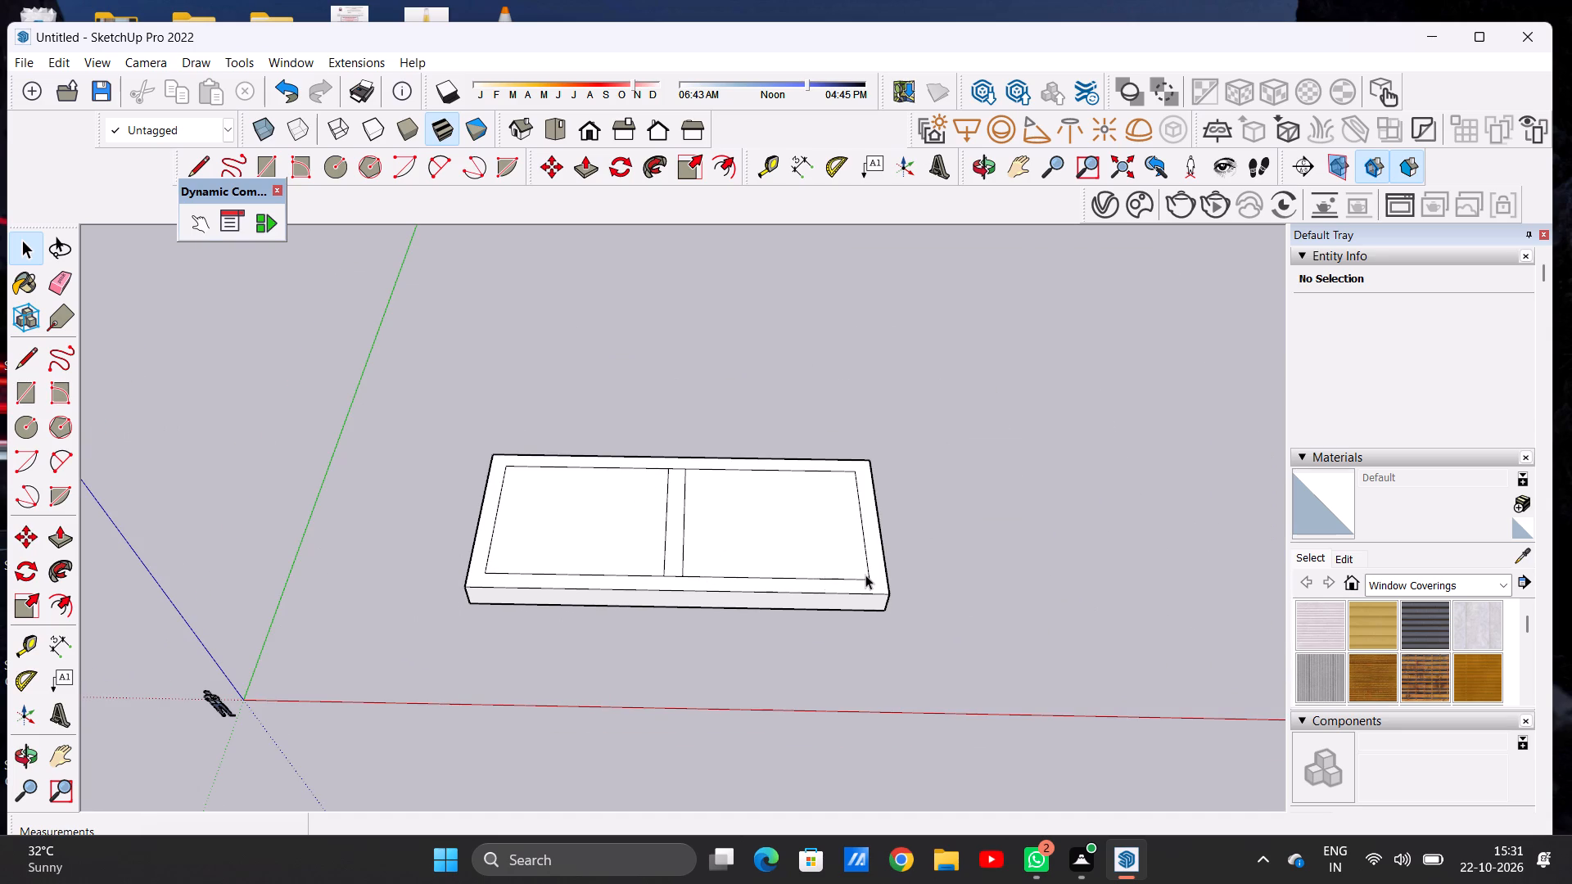
pyautogui.scroll(6, 865, 575)
pyautogui.press('l')
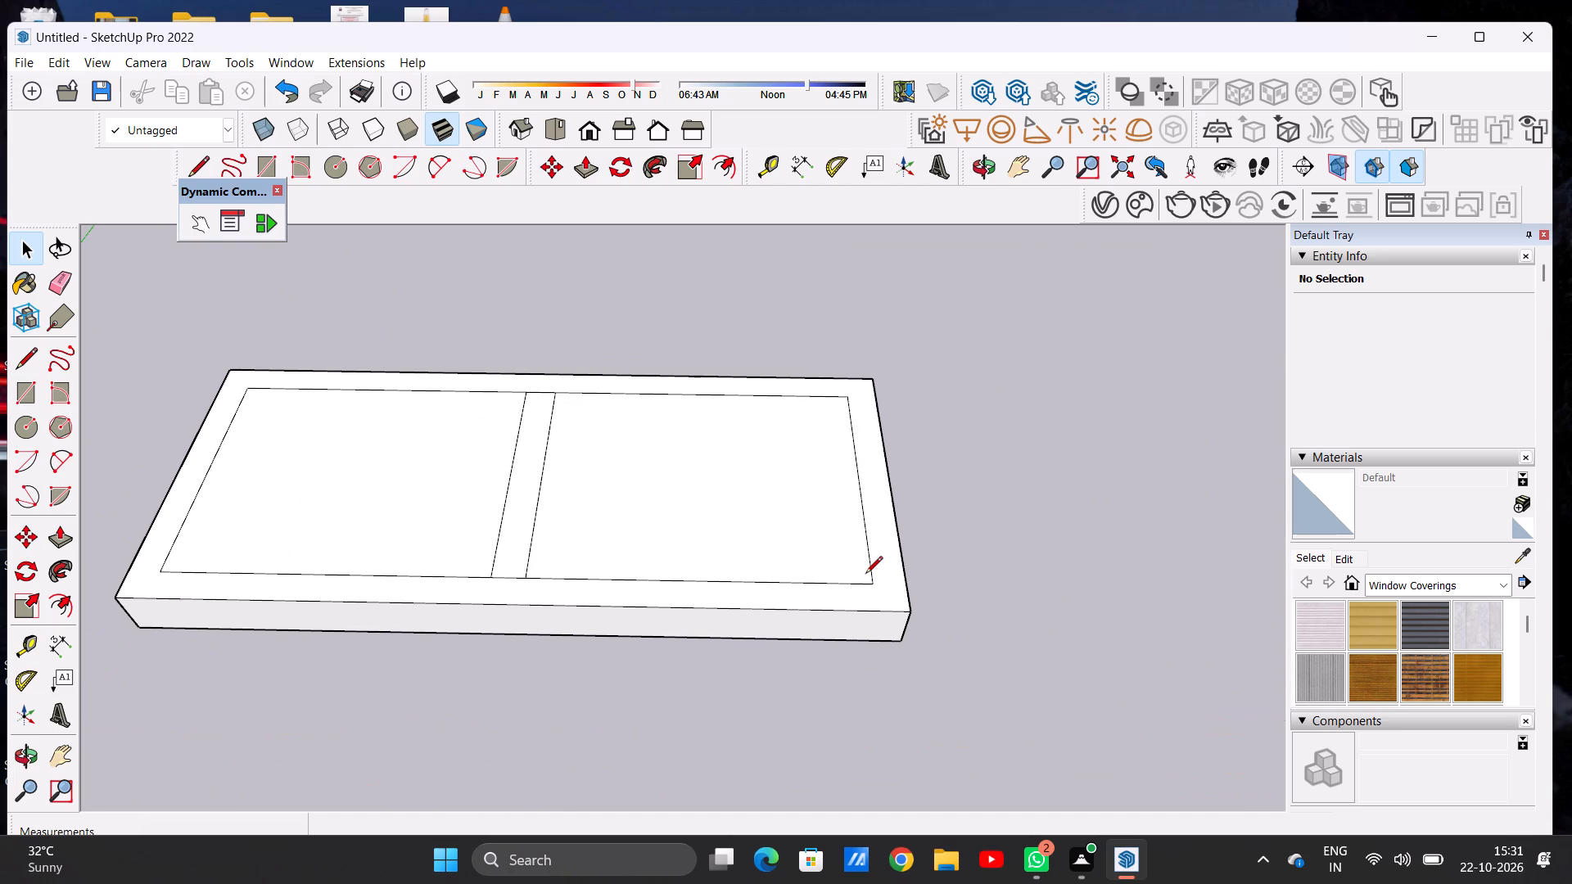
pyautogui.scroll(6, 870, 581)
pyautogui.click(870, 582)
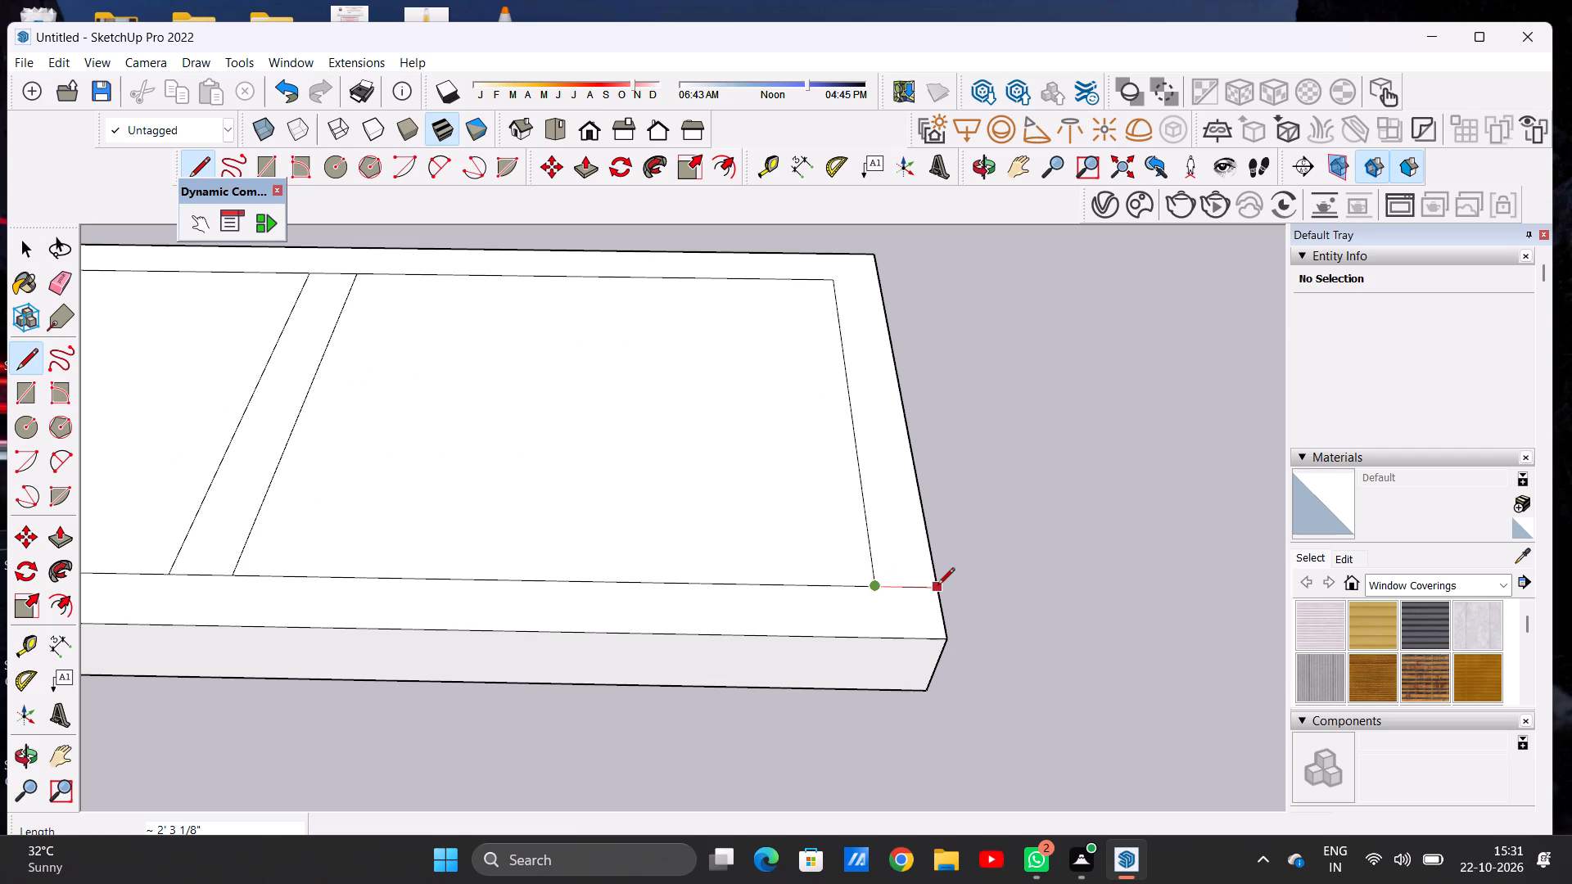
pyautogui.click(937, 586)
# Draw a line about 2' 2" long from the inner rectangle's front corner nearest the origin to the slab's other short edge.
pyautogui.scroll(-7, 976, 512)
pyautogui.scroll(-5, 803, 559)
pyautogui.scroll(3, 308, 546)
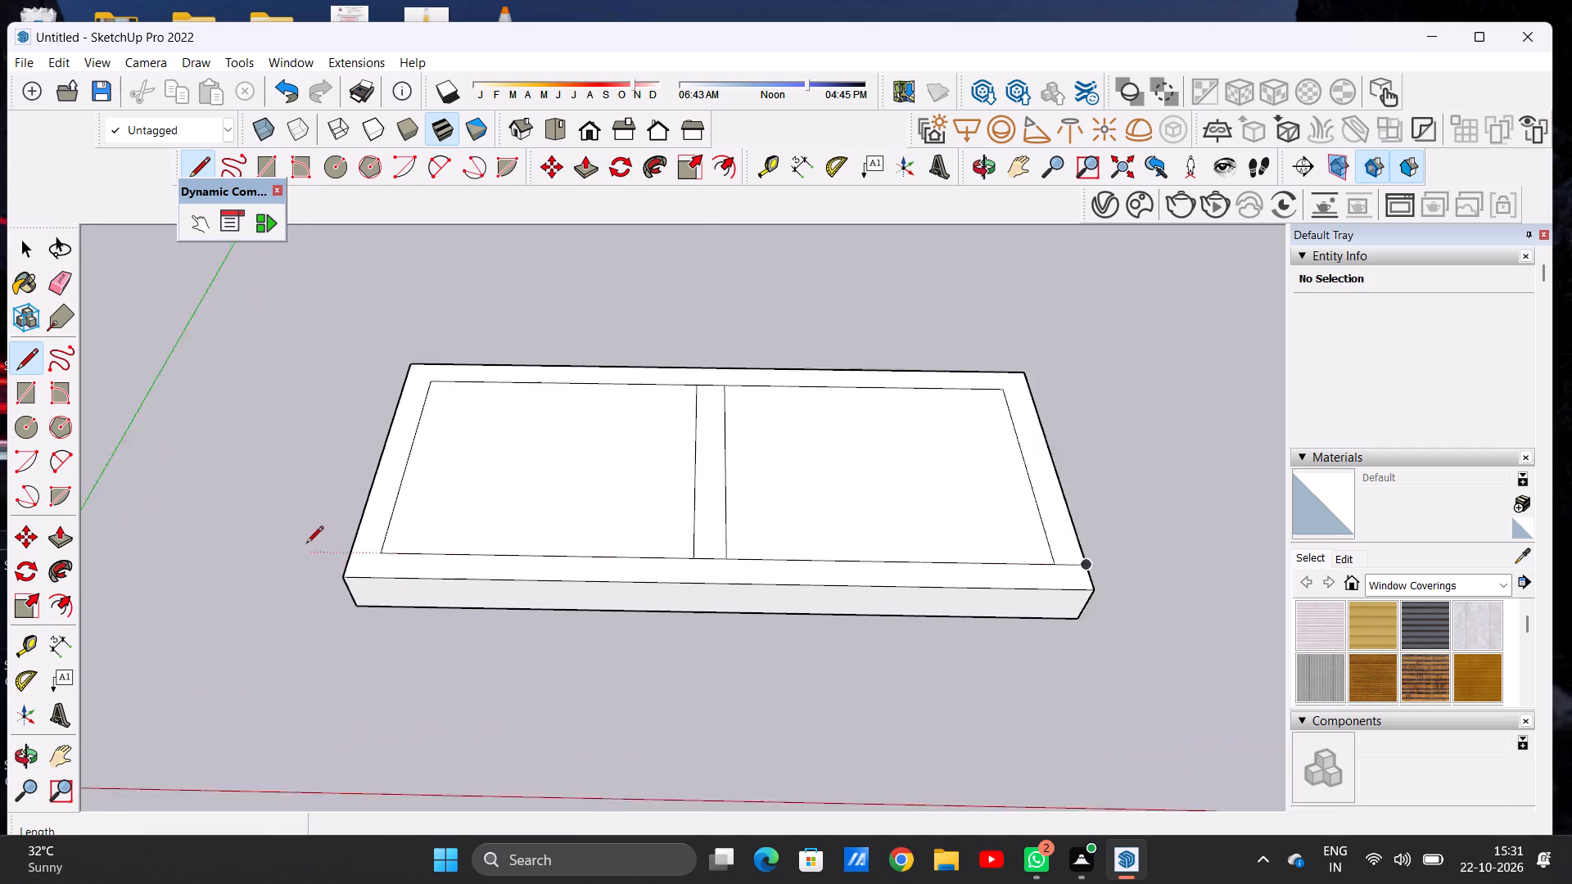
pyautogui.scroll(12, 306, 544)
pyautogui.click(454, 566)
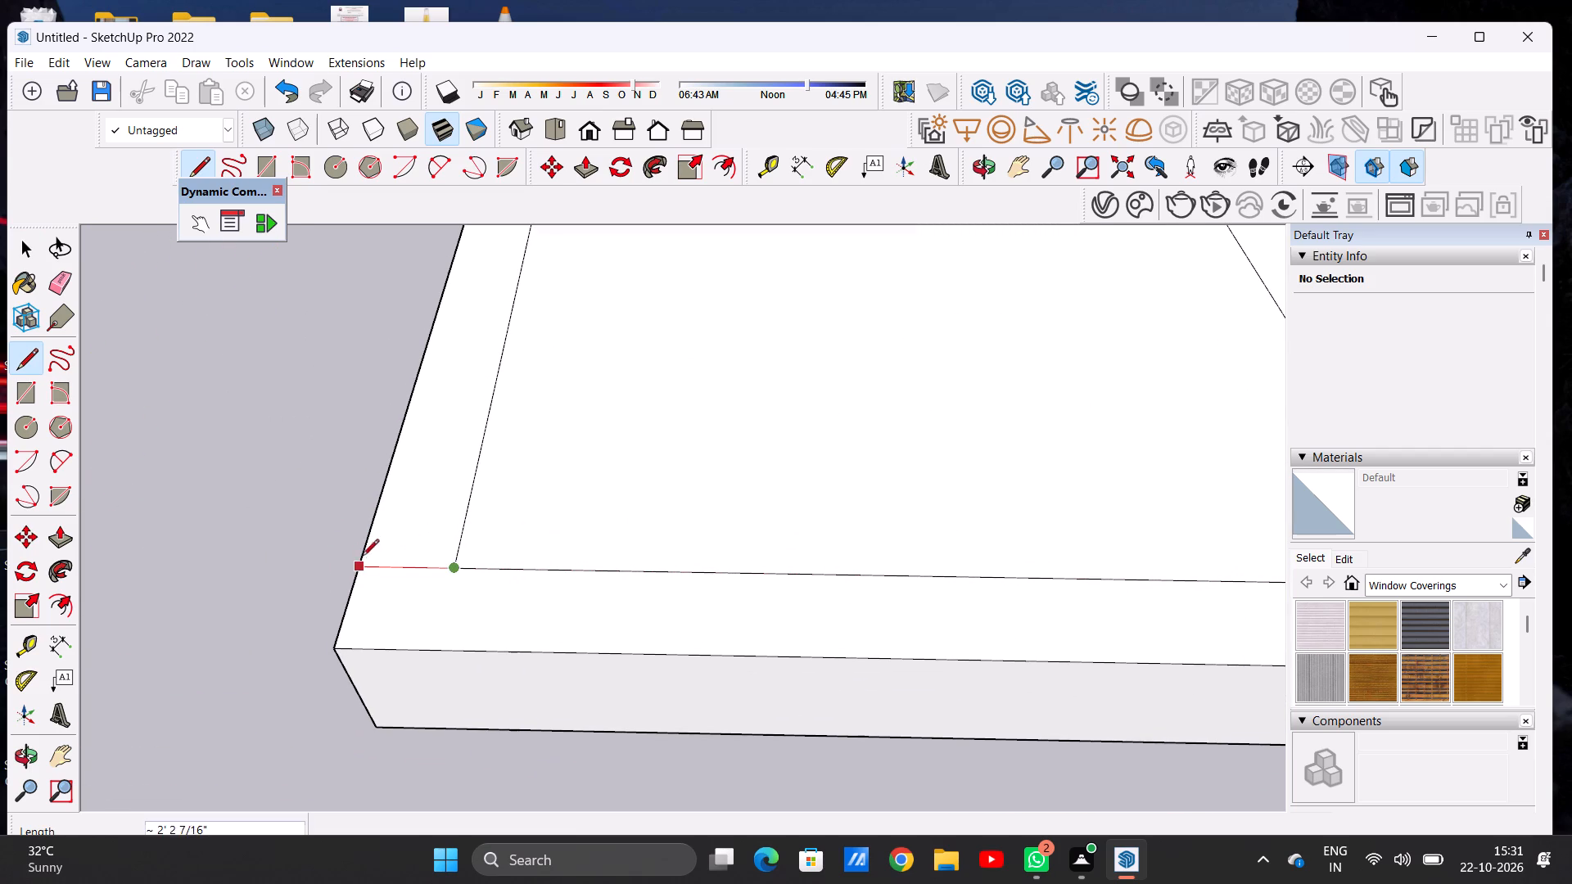
pyautogui.click(355, 571)
pyautogui.press('space')
# Push/Pull the U-shaped border face on the slab's top up 10' to form walls on three sides.
pyautogui.scroll(-17, 333, 611)
pyautogui.scroll(-10, 493, 581)
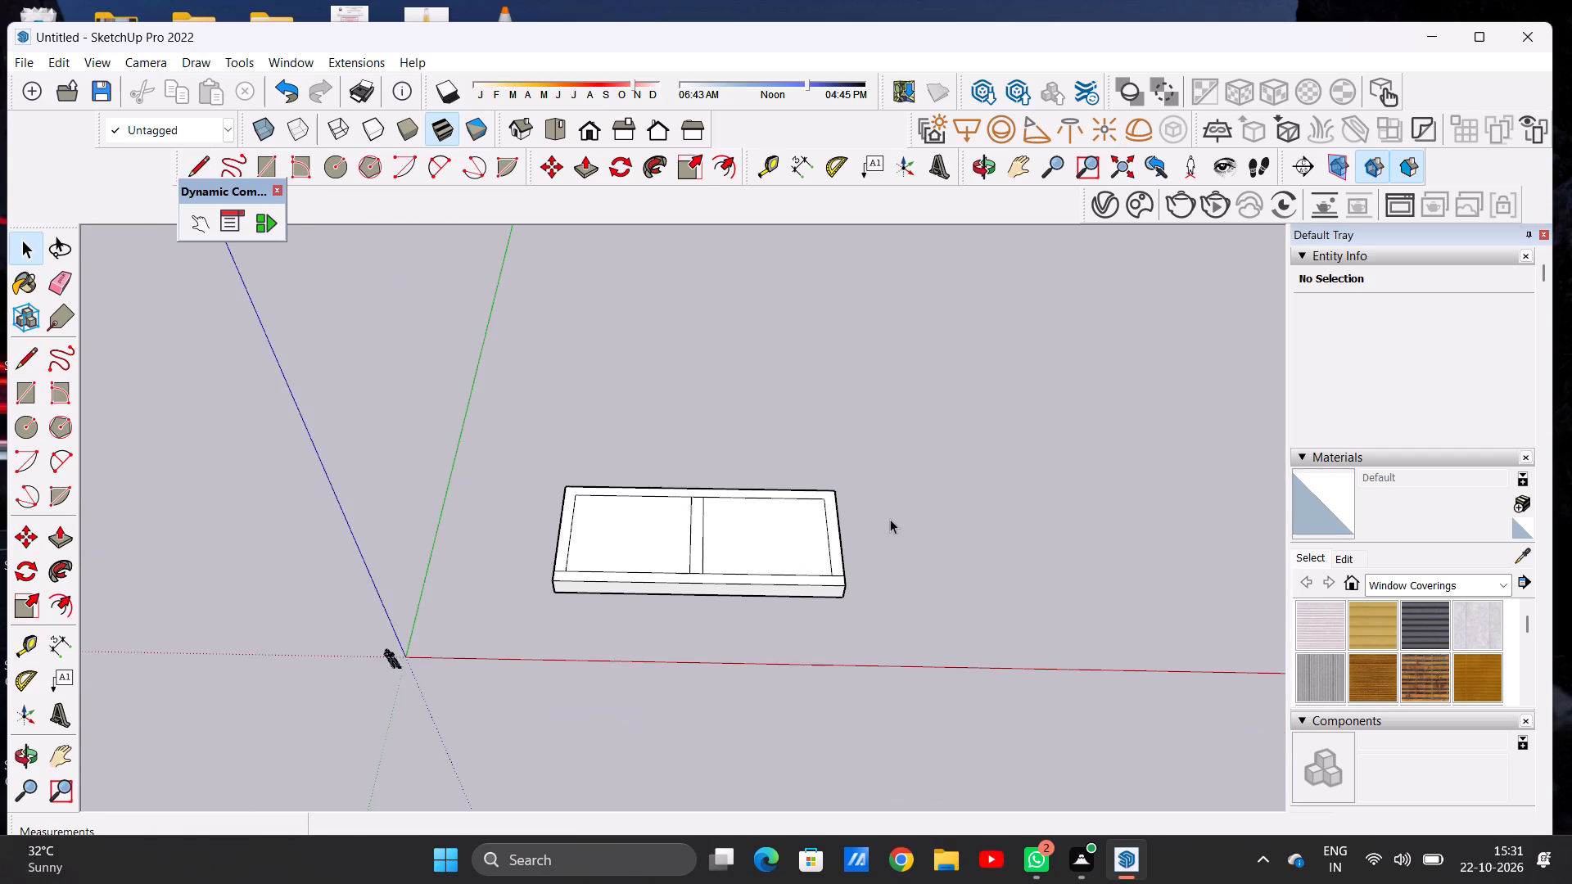
pyautogui.scroll(7, 762, 507)
pyautogui.moveTo(645, 675); pyautogui.dragTo(629, 637, button='middle')
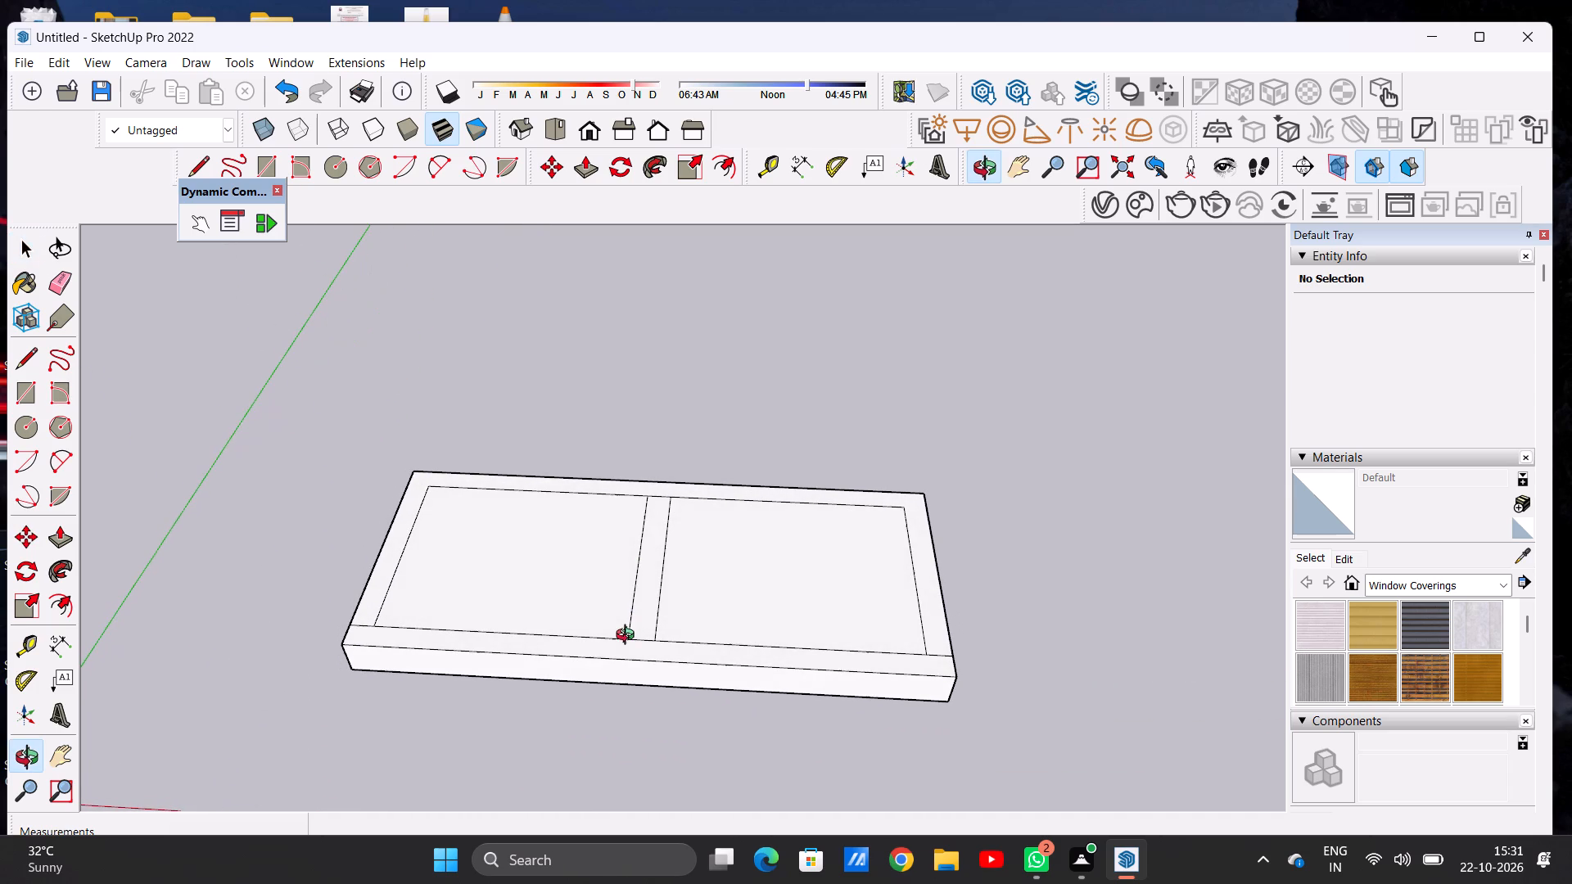
pyautogui.moveTo(629, 637); pyautogui.dragTo(629, 638, button='middle')
pyautogui.press('p')
pyautogui.scroll(5, 932, 605)
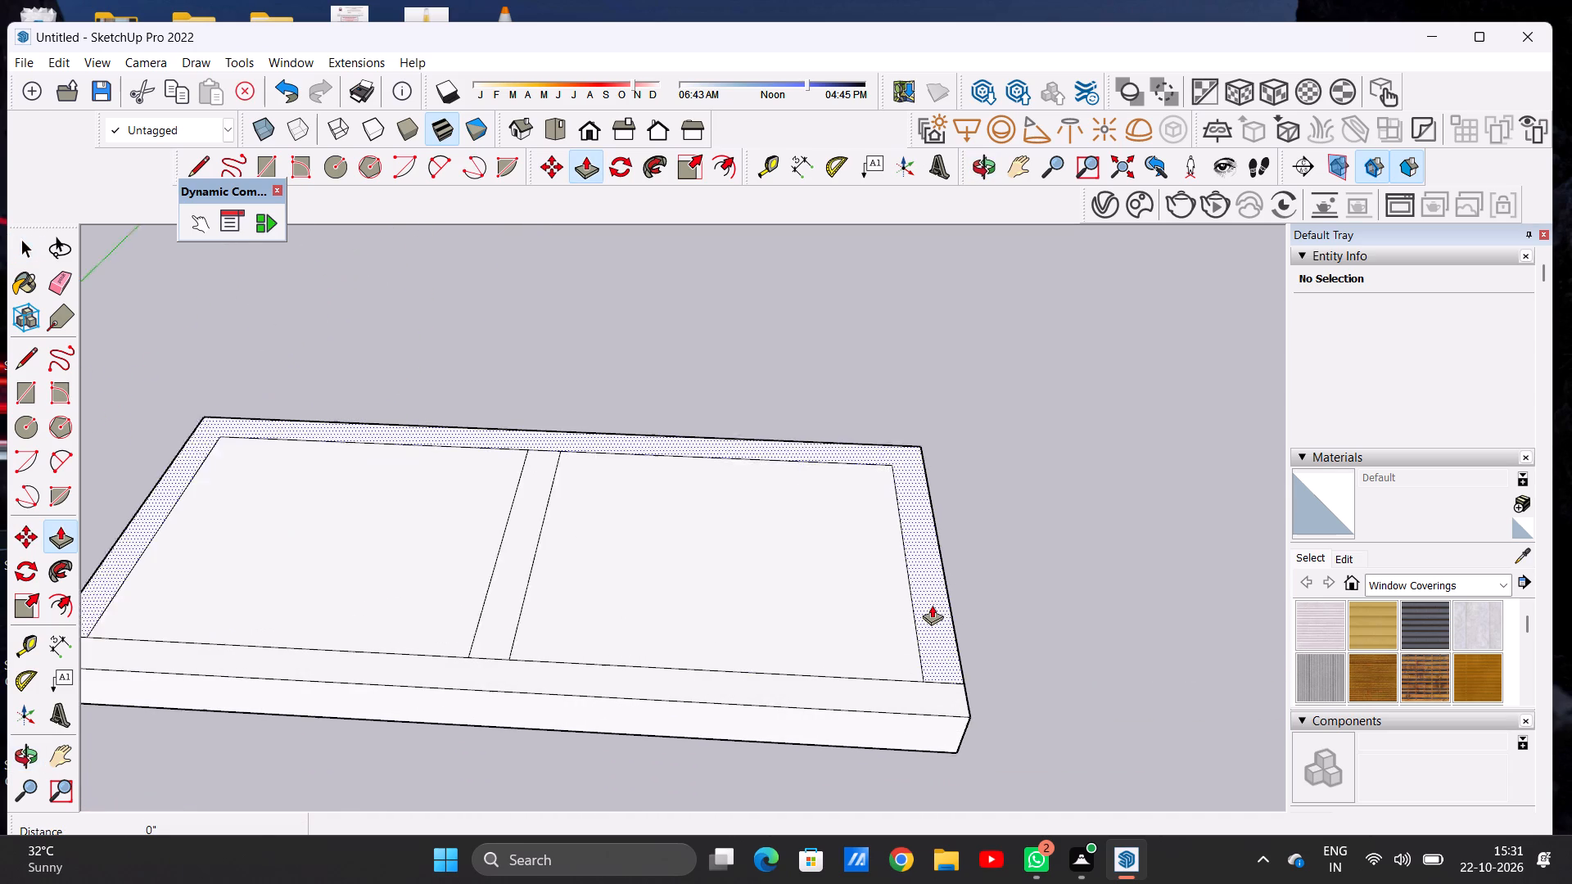
pyautogui.click(935, 614)
pyautogui.scroll(-4, 930, 378)
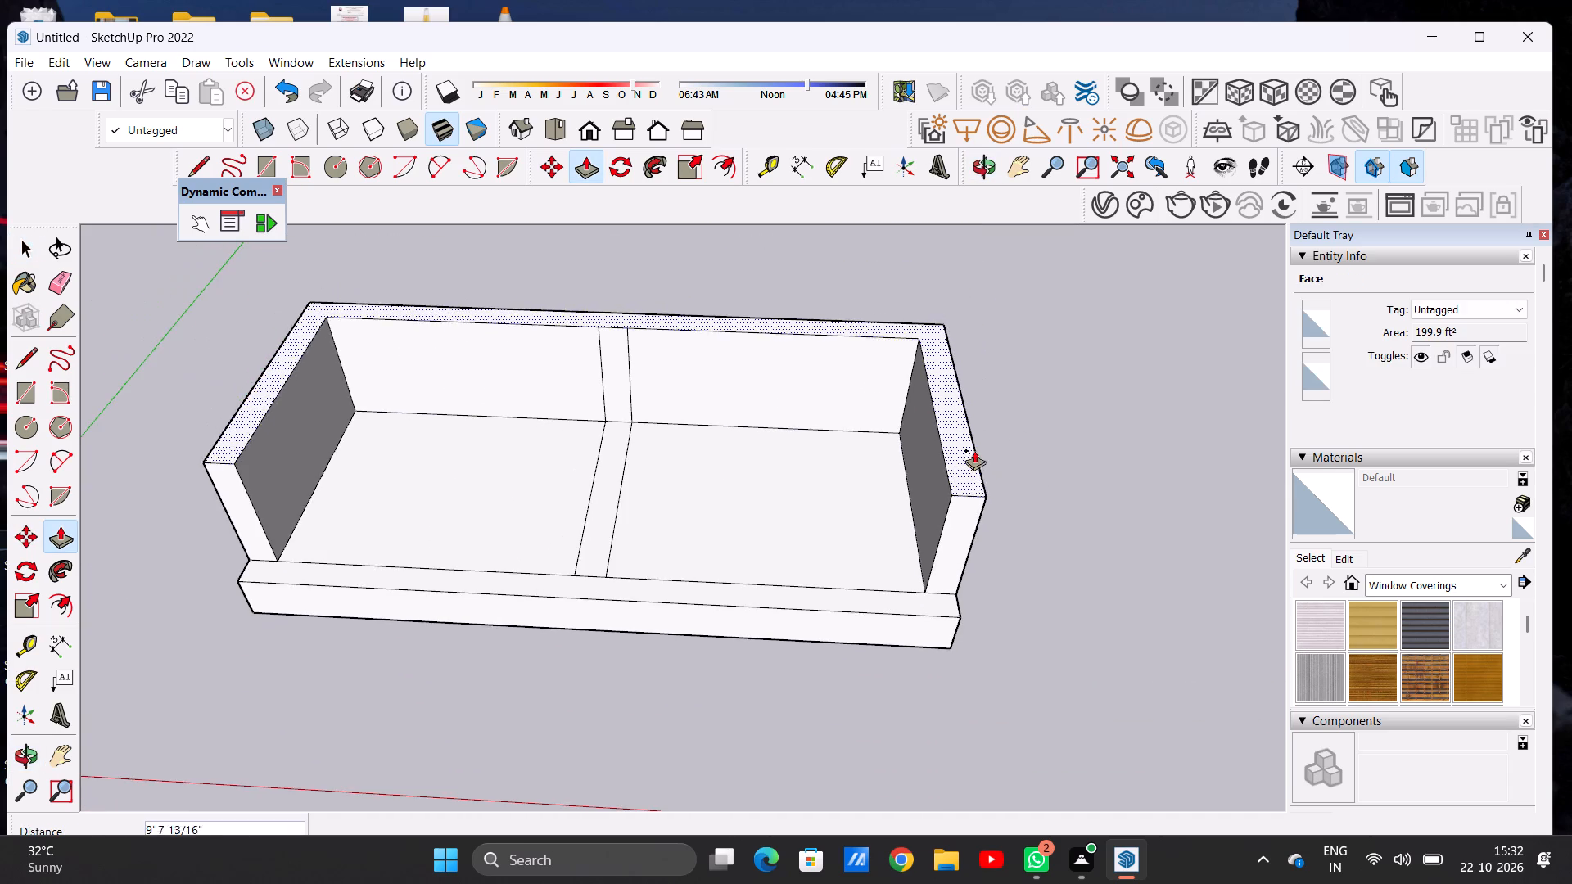
pyautogui.moveTo(965, 446); pyautogui.dragTo(968, 324, button='middle')
pyautogui.middleClick(969, 323)
pyautogui.scroll(2, 969, 318)
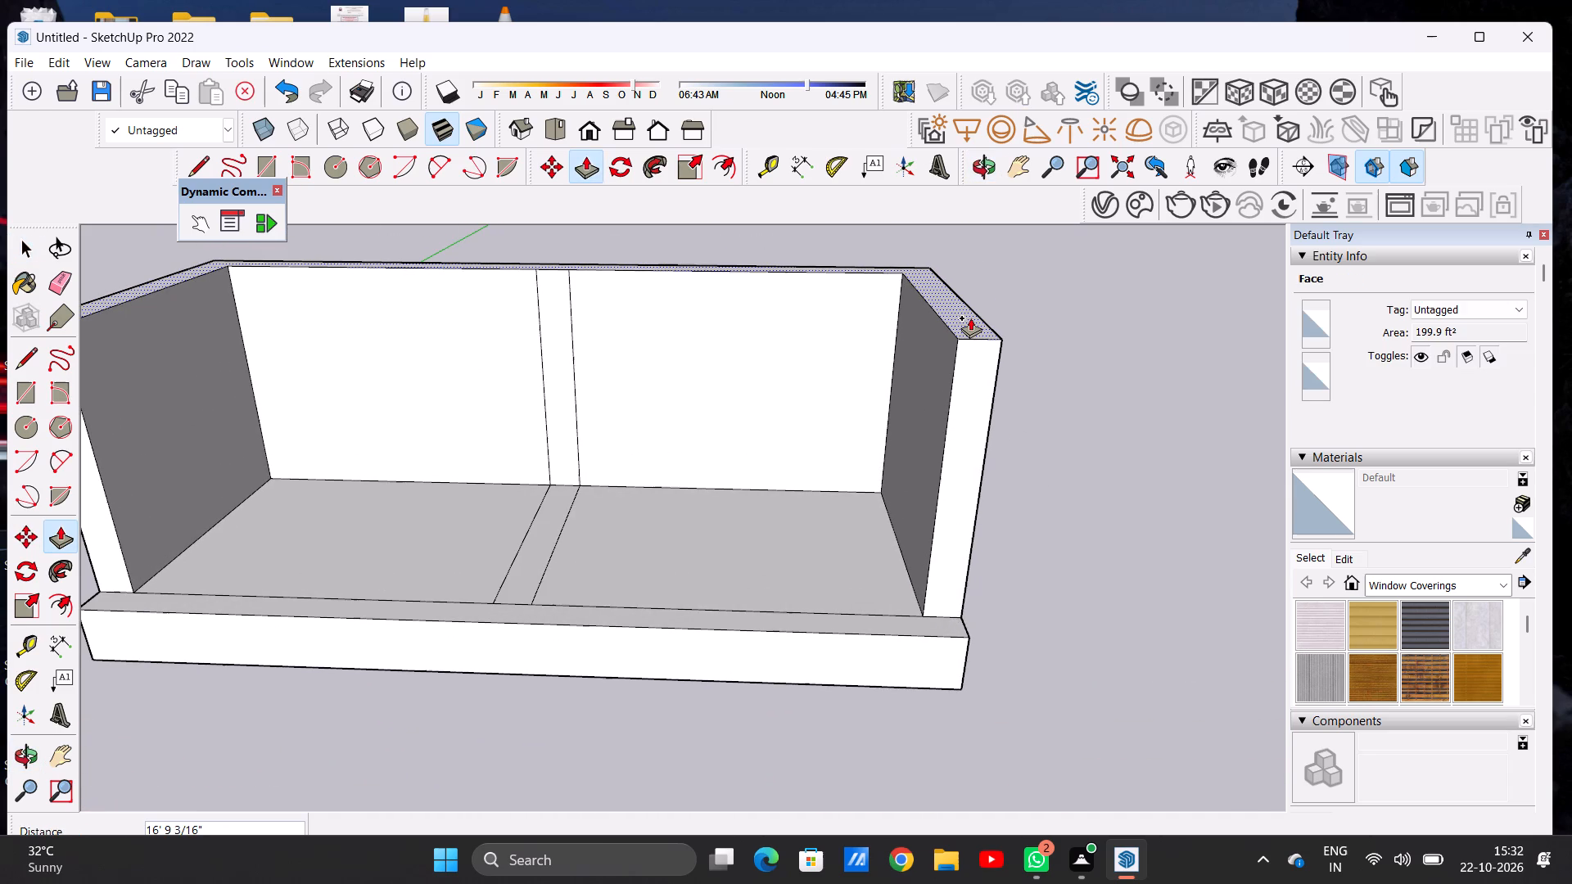
pyautogui.press('End')
pyautogui.press('Insert')
pyautogui.press('BackSpace')
pyautogui.press('End')
pyautogui.press('Insert')
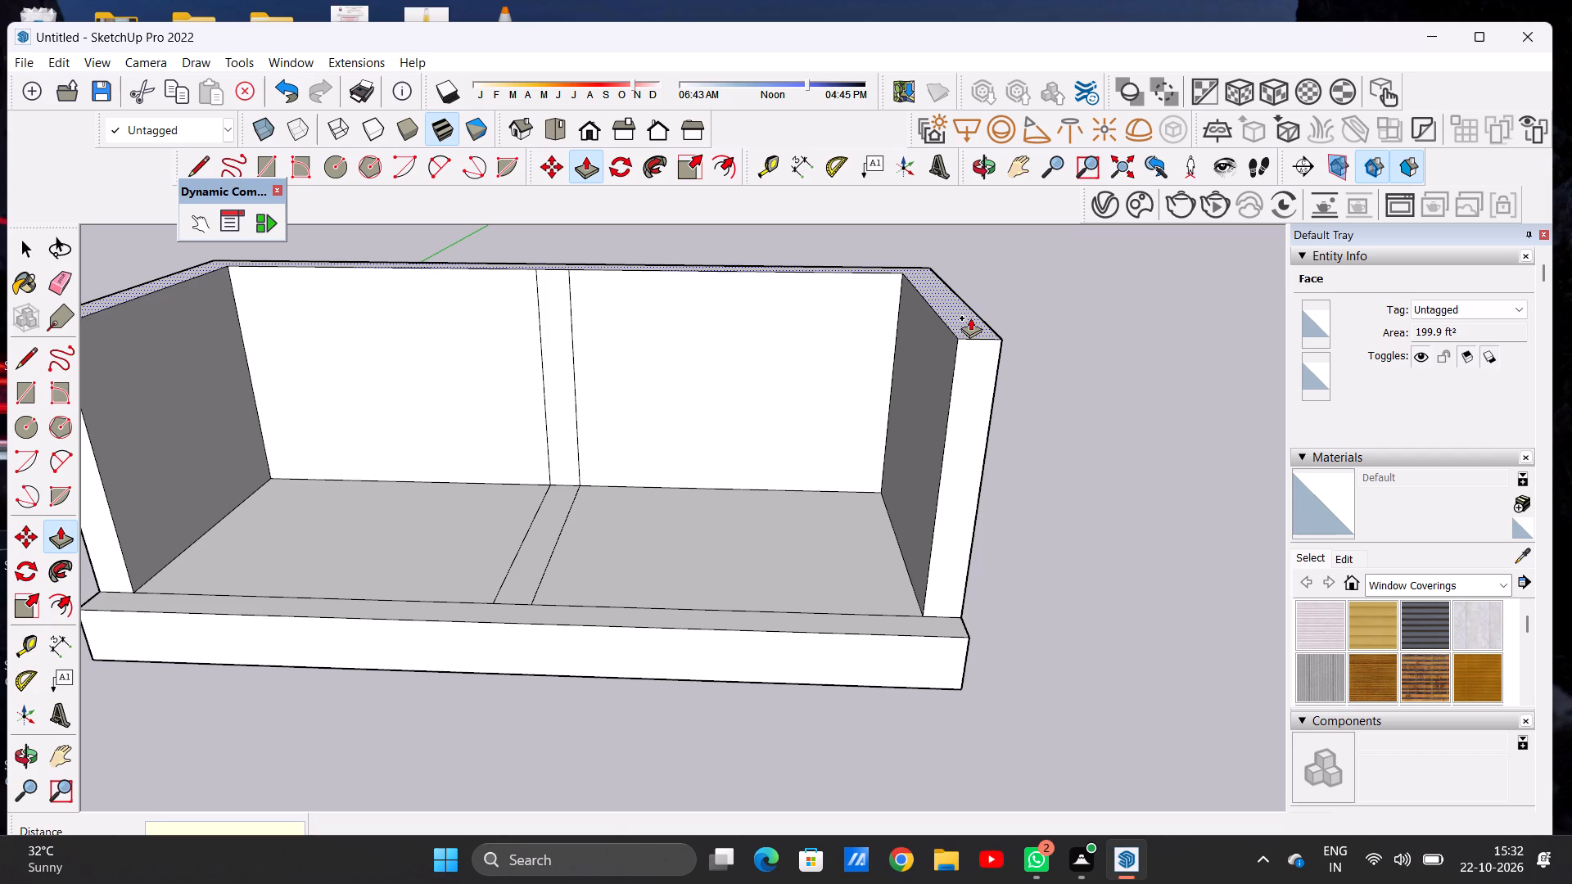
pyautogui.write('10')
pyautogui.press("'")
pyautogui.press('Return')
pyautogui.press('space')
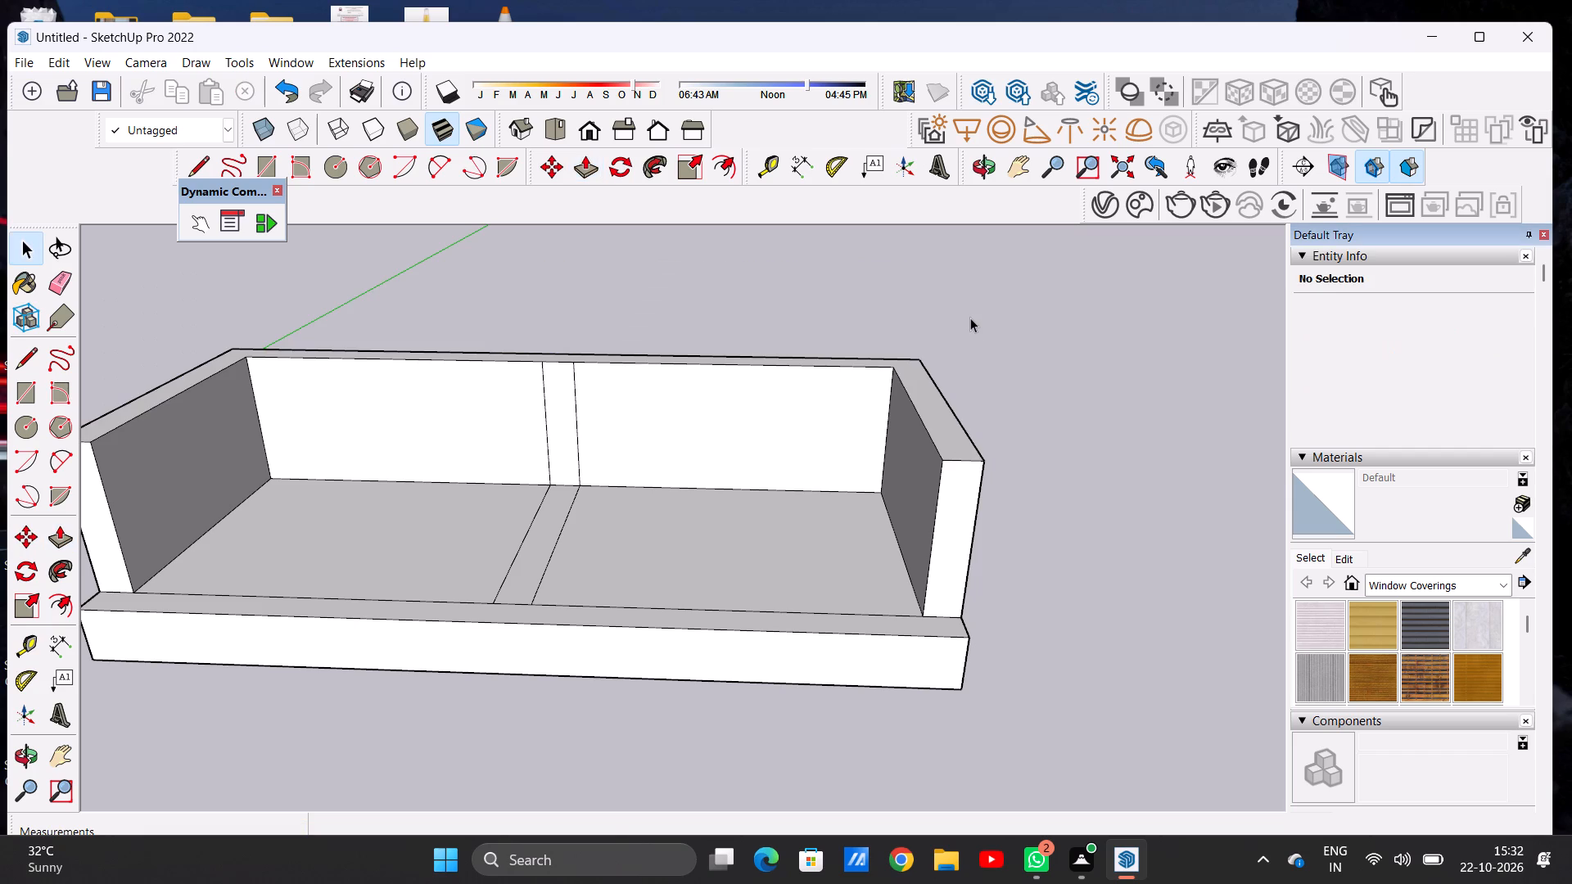
# Raise the top of the three-sided wall by about 4' 3 1/2" more with Push/Pull.
pyautogui.scroll(-11, 904, 546)
pyautogui.scroll(4, 892, 518)
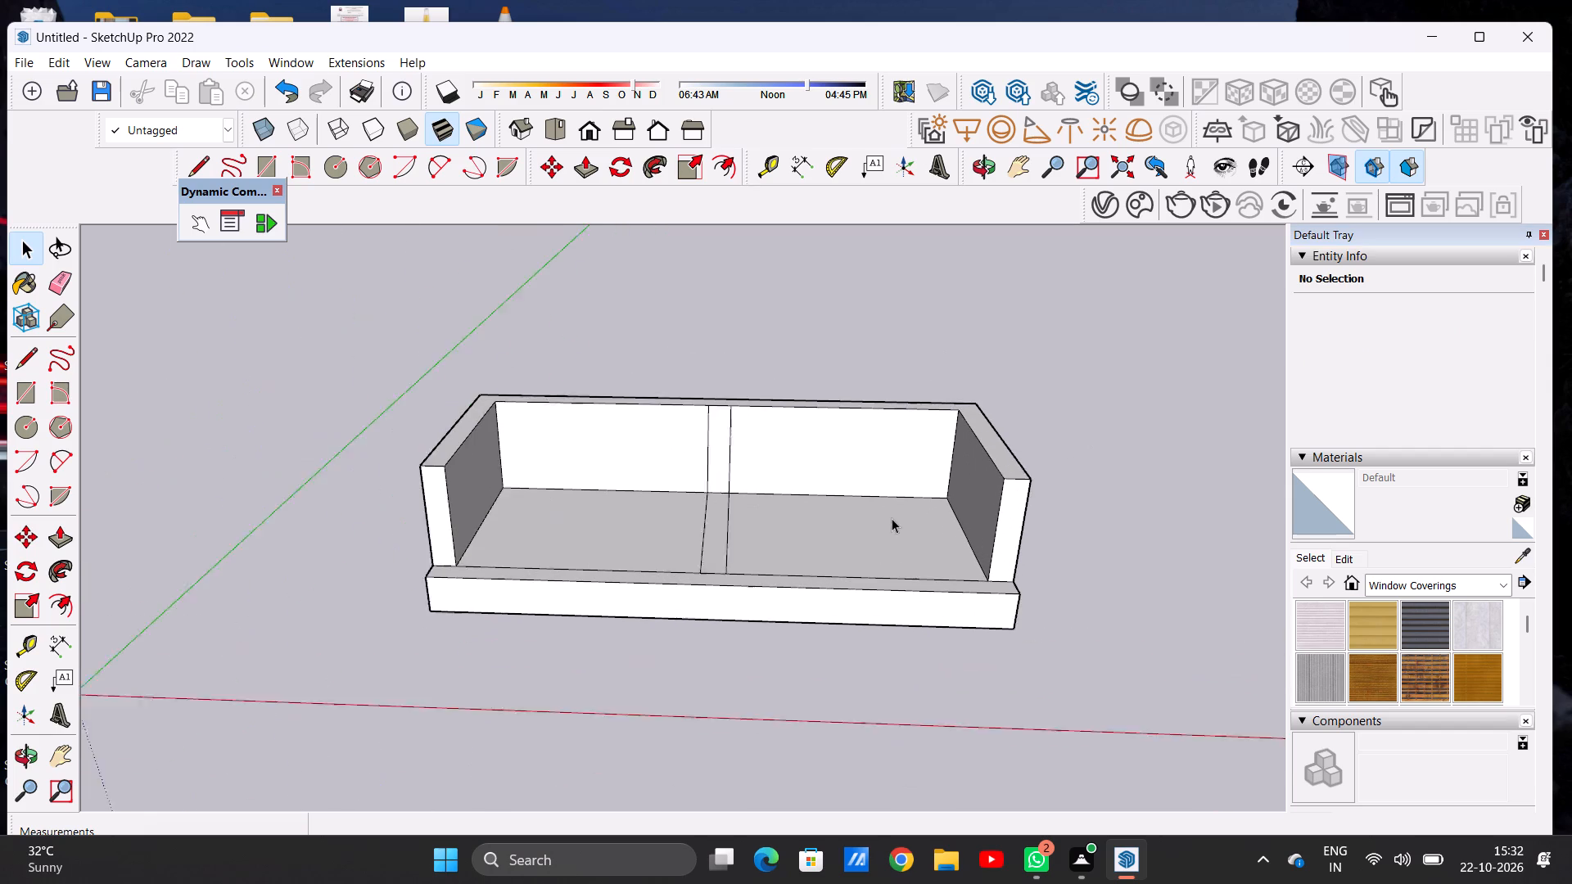
pyautogui.scroll(2, 892, 518)
pyautogui.click(580, 138)
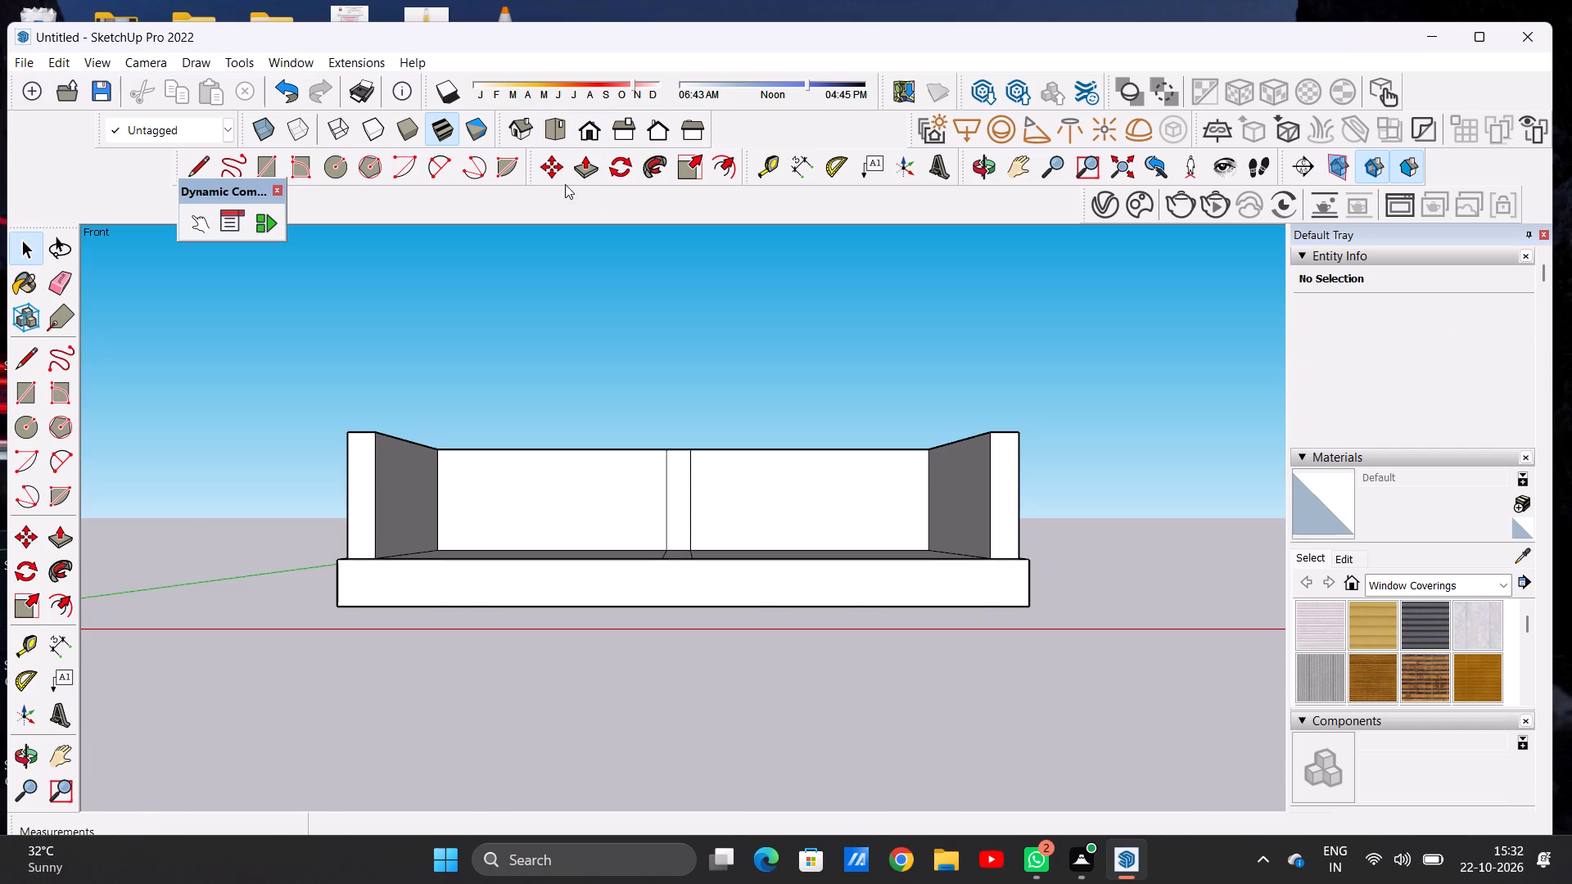
pyautogui.click(559, 140)
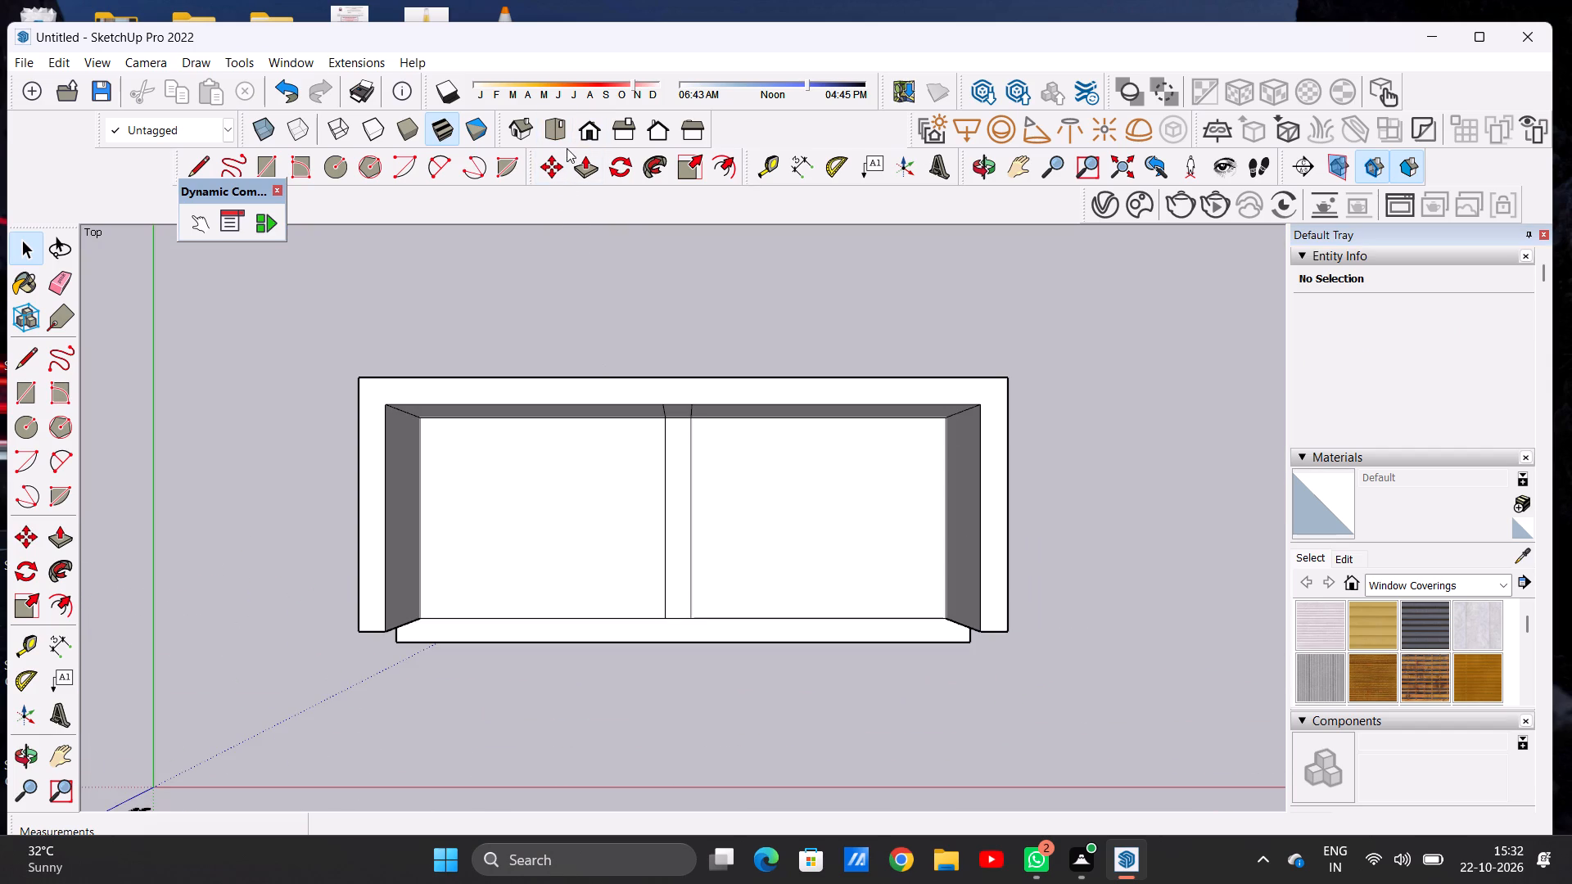
pyautogui.click(583, 129)
pyautogui.scroll(-3, 742, 372)
pyautogui.scroll(5, 910, 449)
pyautogui.moveTo(688, 451); pyautogui.dragTo(676, 711, button='middle')
pyautogui.scroll(3, 1036, 563)
pyautogui.press('p')
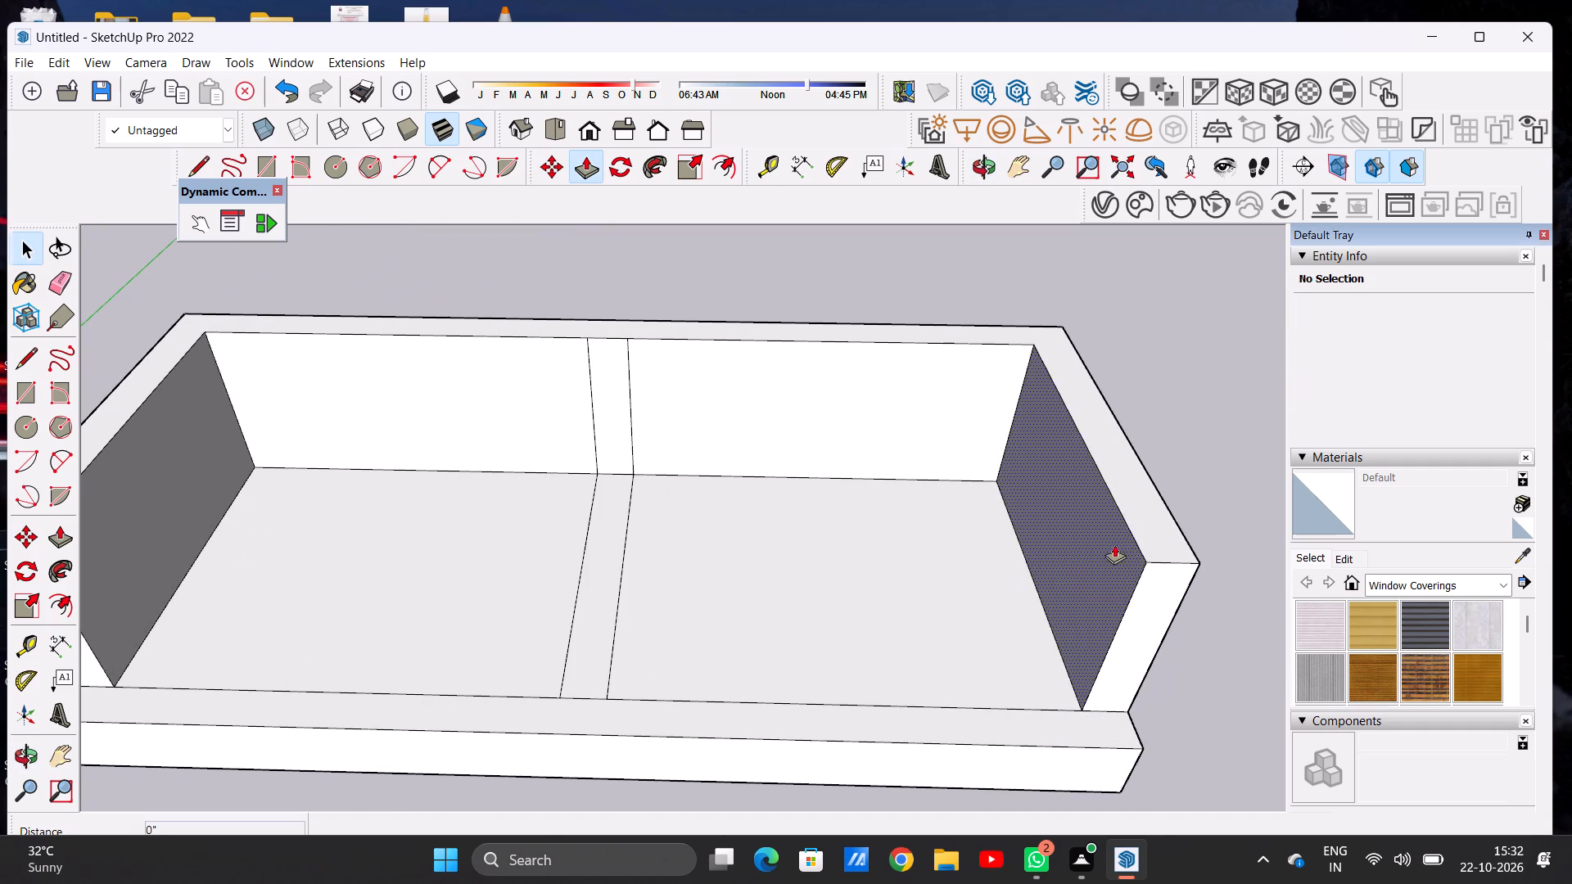
pyautogui.click(1169, 539)
pyautogui.click(1192, 457)
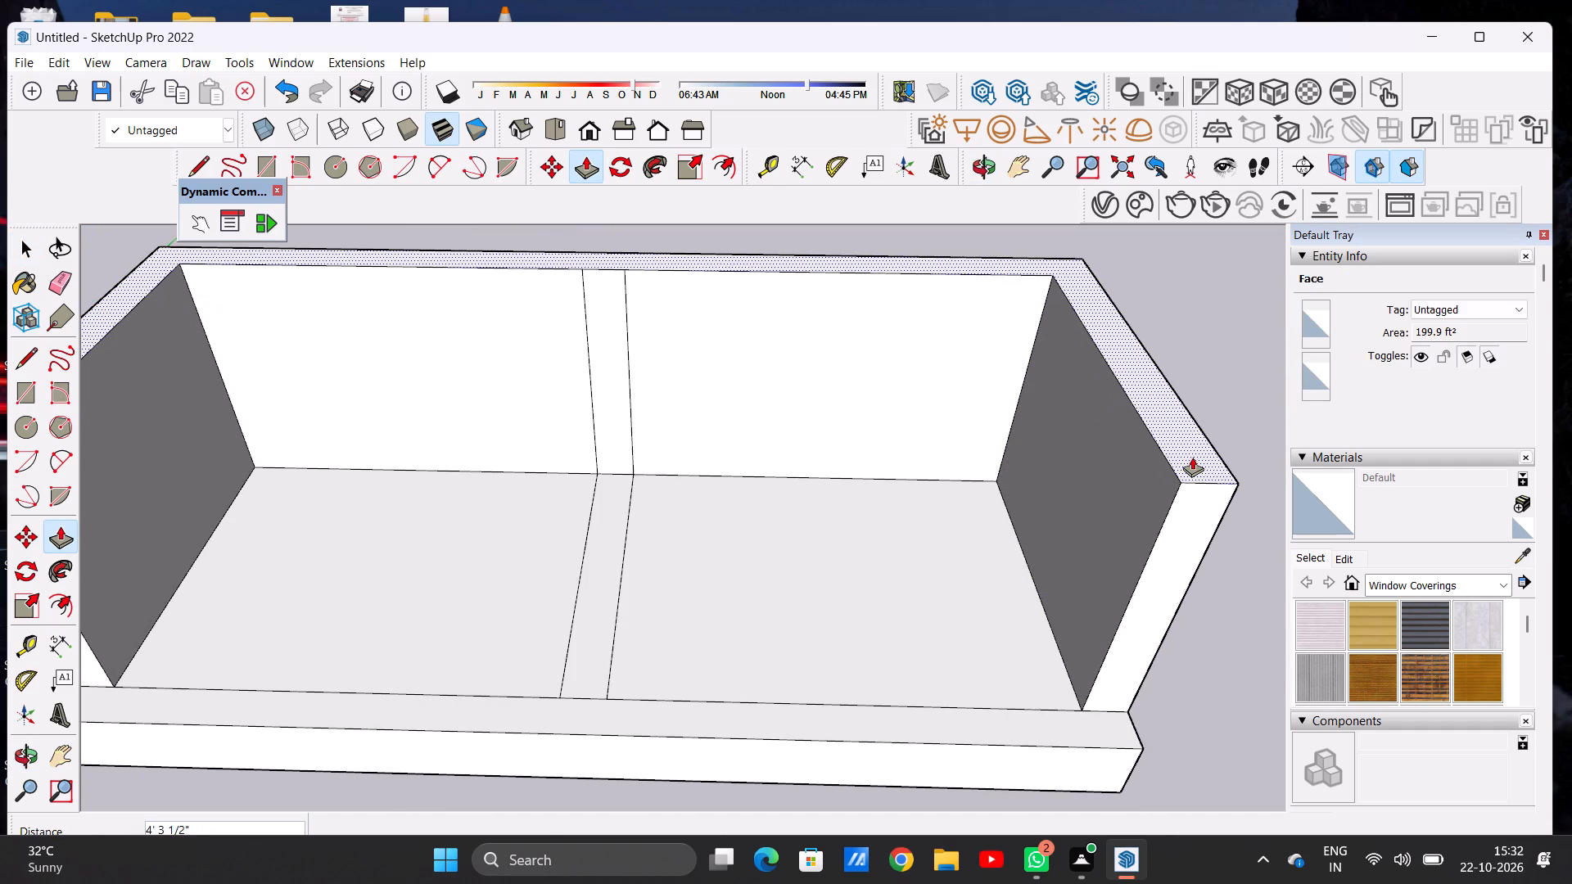
pyautogui.press('space')
# Push/Pull the central floor strip up about 14' 3 1/2" to meet the outer walls' top, forming a dividing wall.
pyautogui.scroll(-11, 759, 578)
pyautogui.moveTo(623, 644); pyautogui.dragTo(630, 571, button='middle')
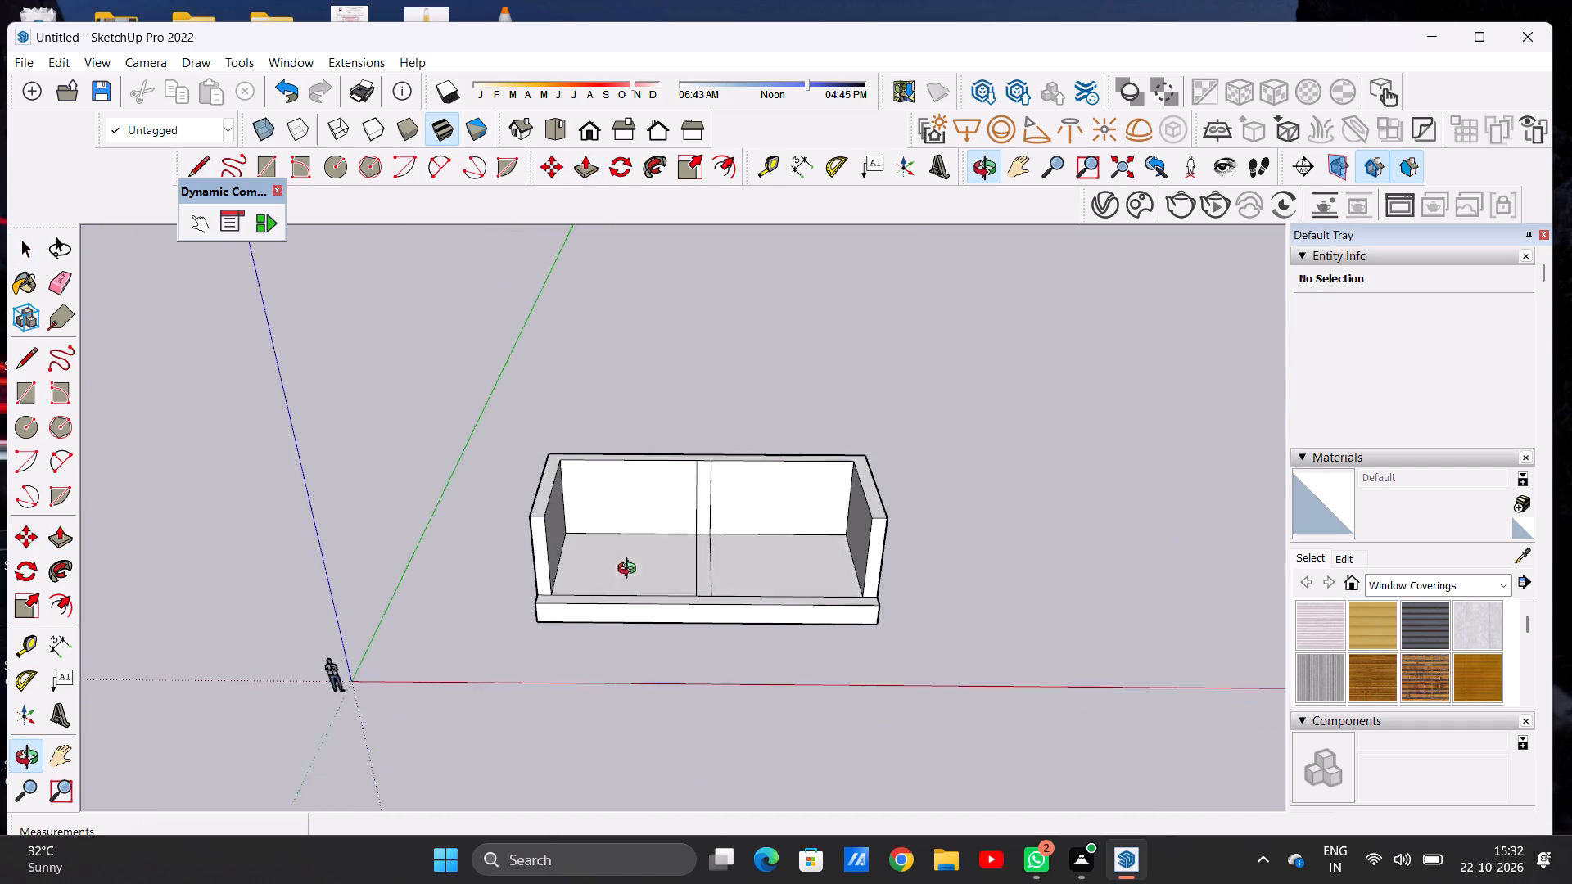
pyautogui.moveTo(630, 571); pyautogui.dragTo(619, 485, button='middle')
pyautogui.scroll(7, 739, 576)
pyautogui.scroll(-5, 743, 579)
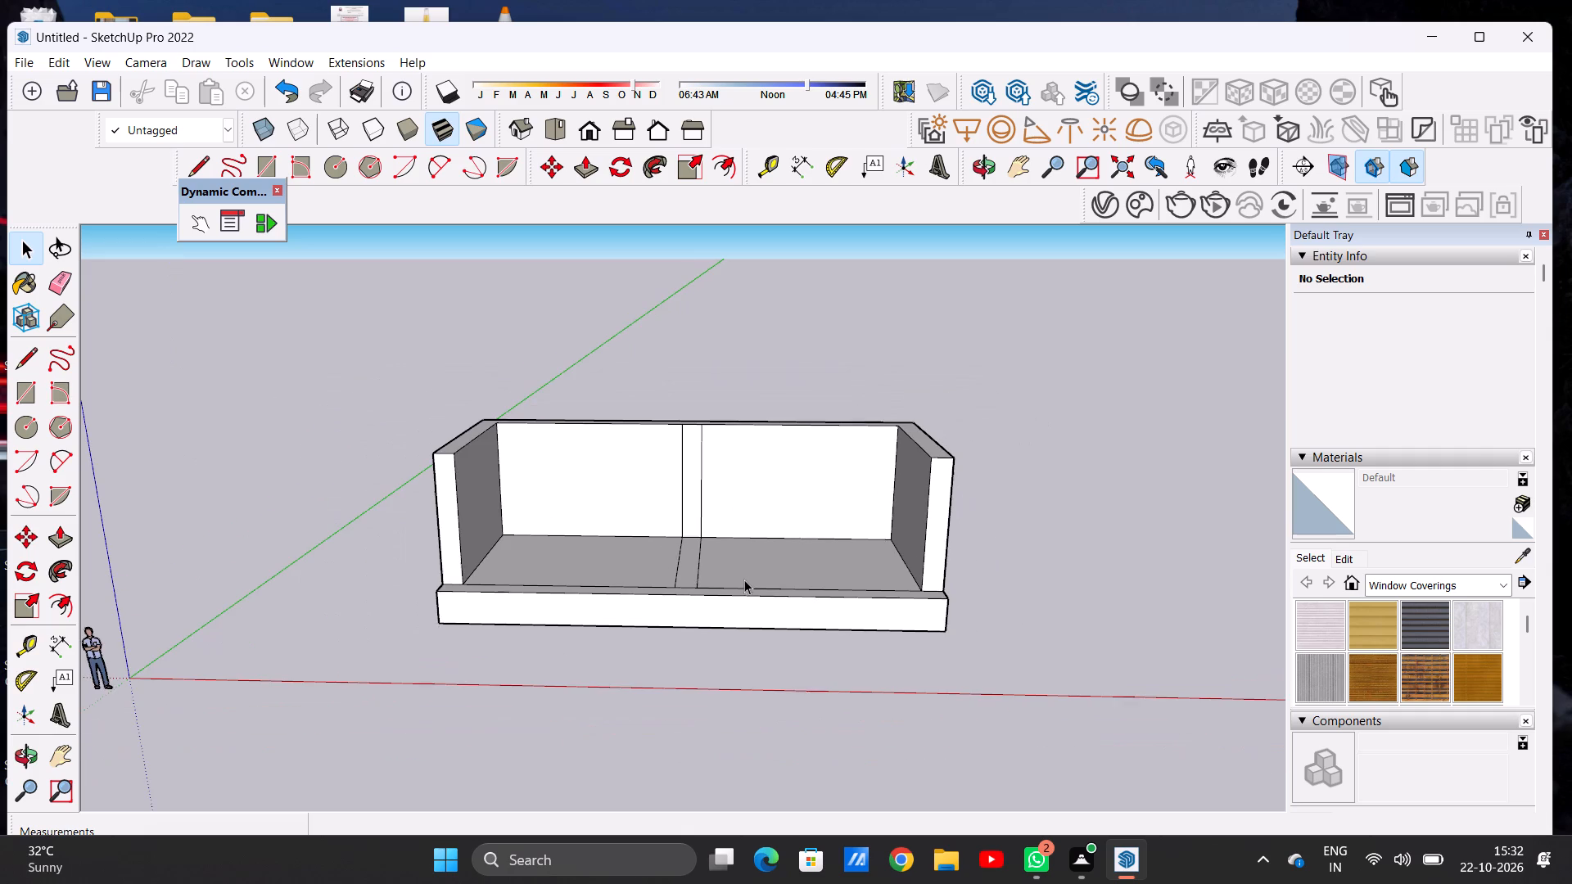
pyautogui.moveTo(724, 525); pyautogui.dragTo(671, 616, button='middle')
pyautogui.press('p')
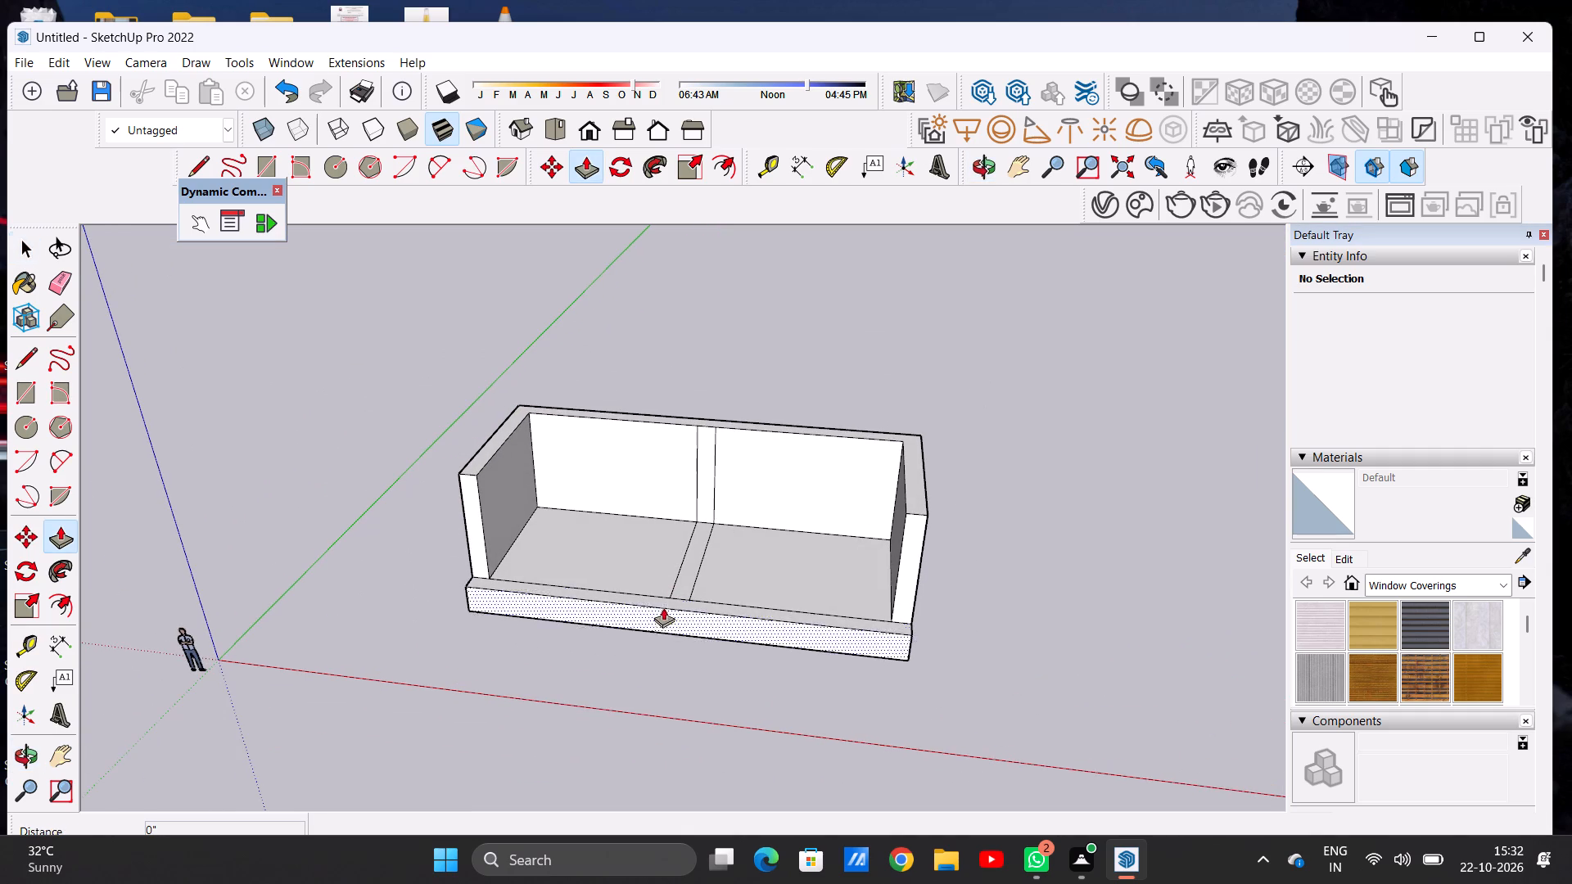
pyautogui.scroll(6, 684, 552)
pyautogui.click(729, 508)
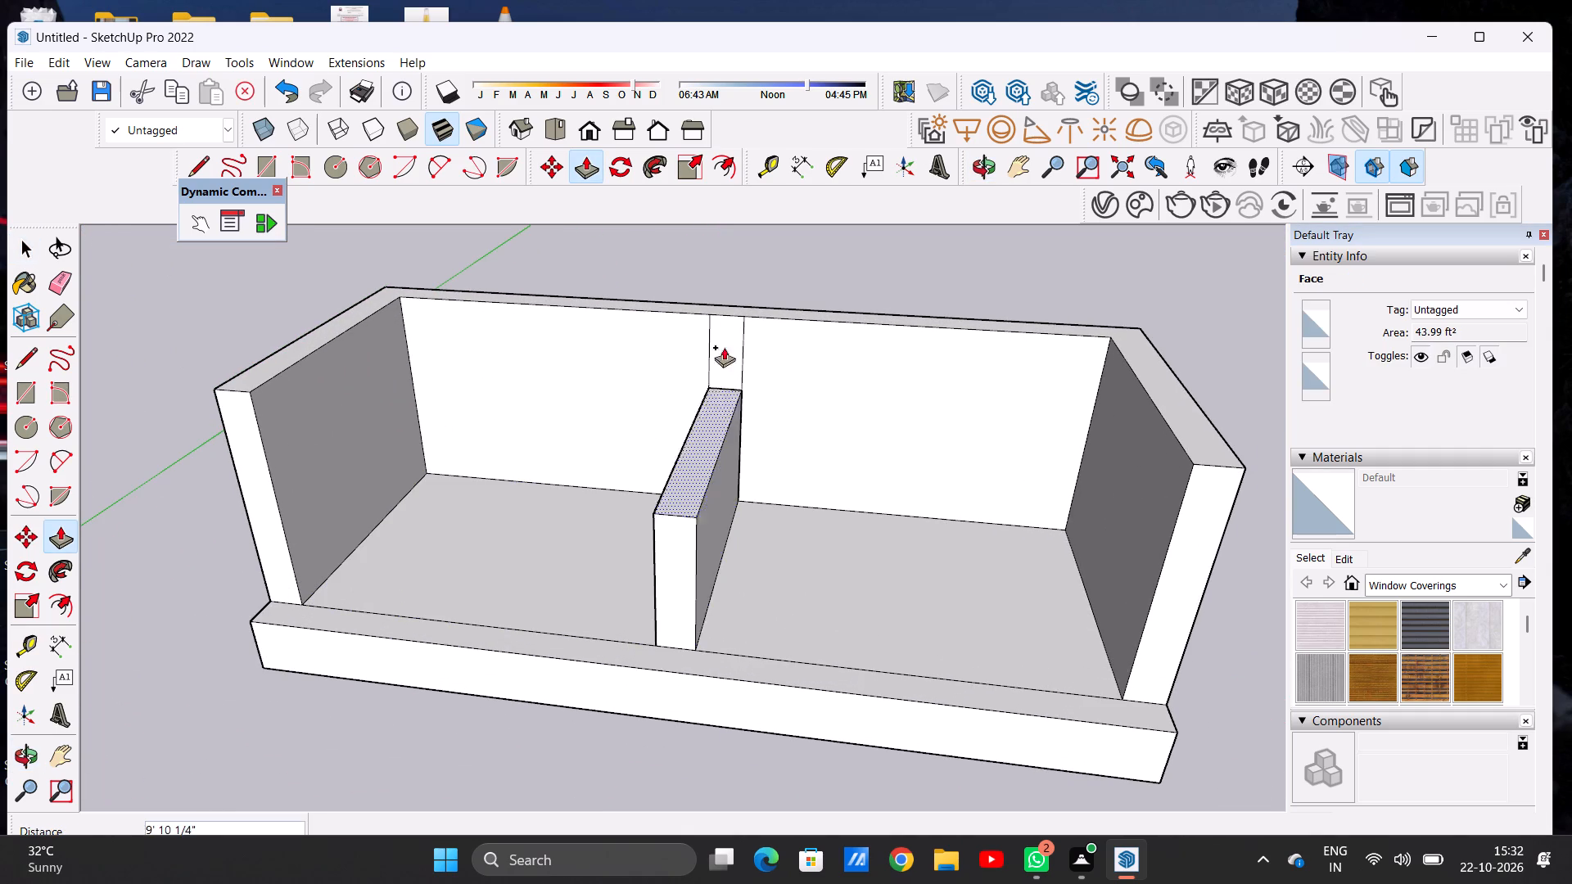
pyautogui.scroll(-6, 724, 347)
pyautogui.scroll(16, 732, 317)
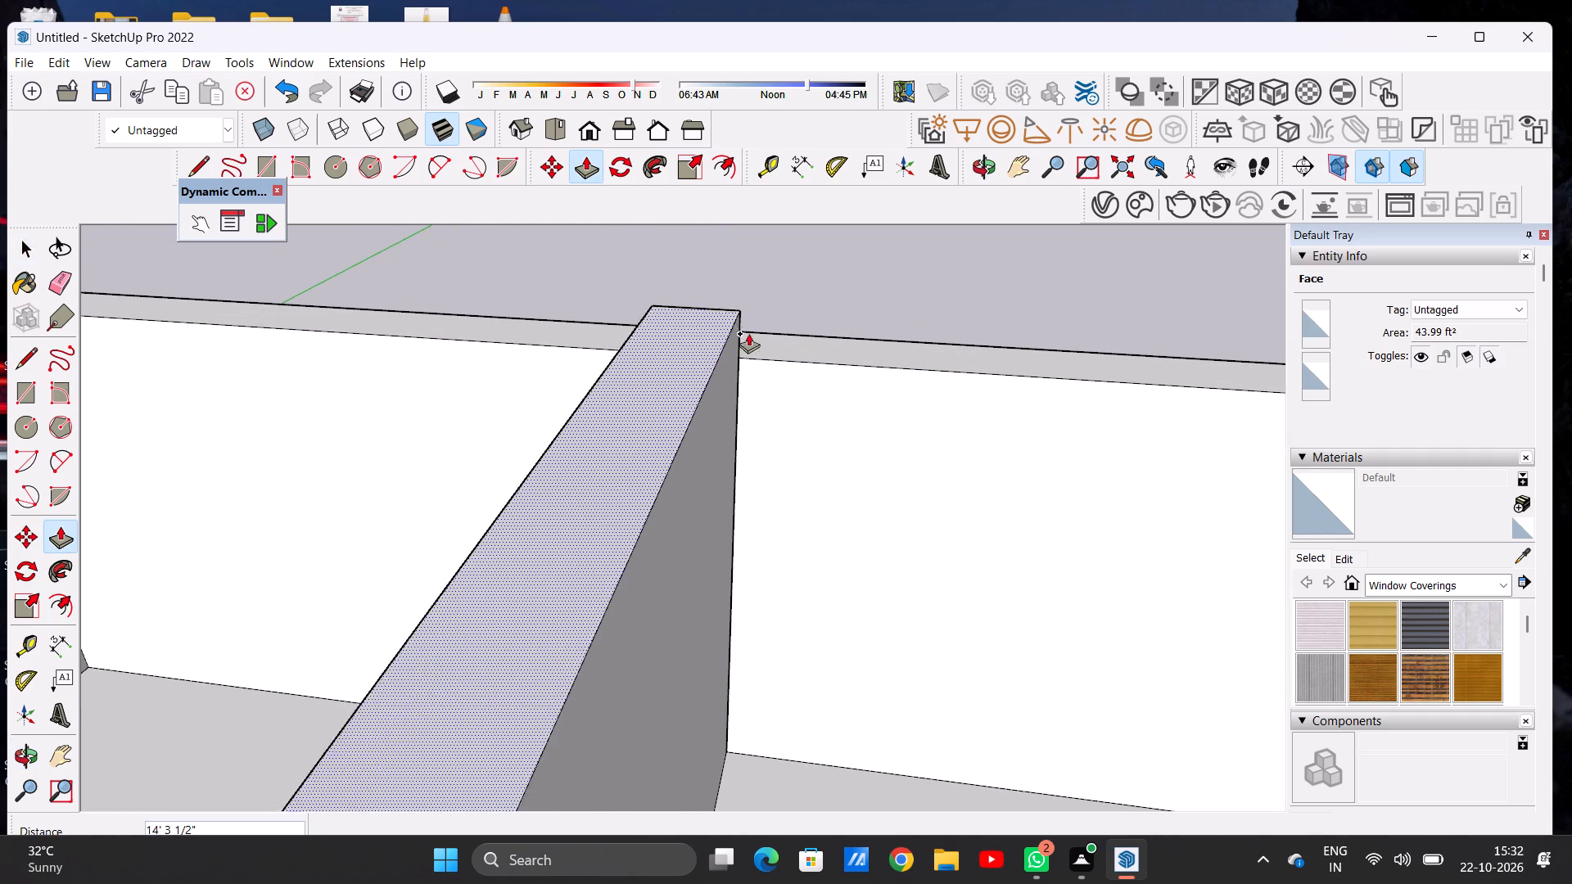
pyautogui.click(747, 354)
pyautogui.press('space')
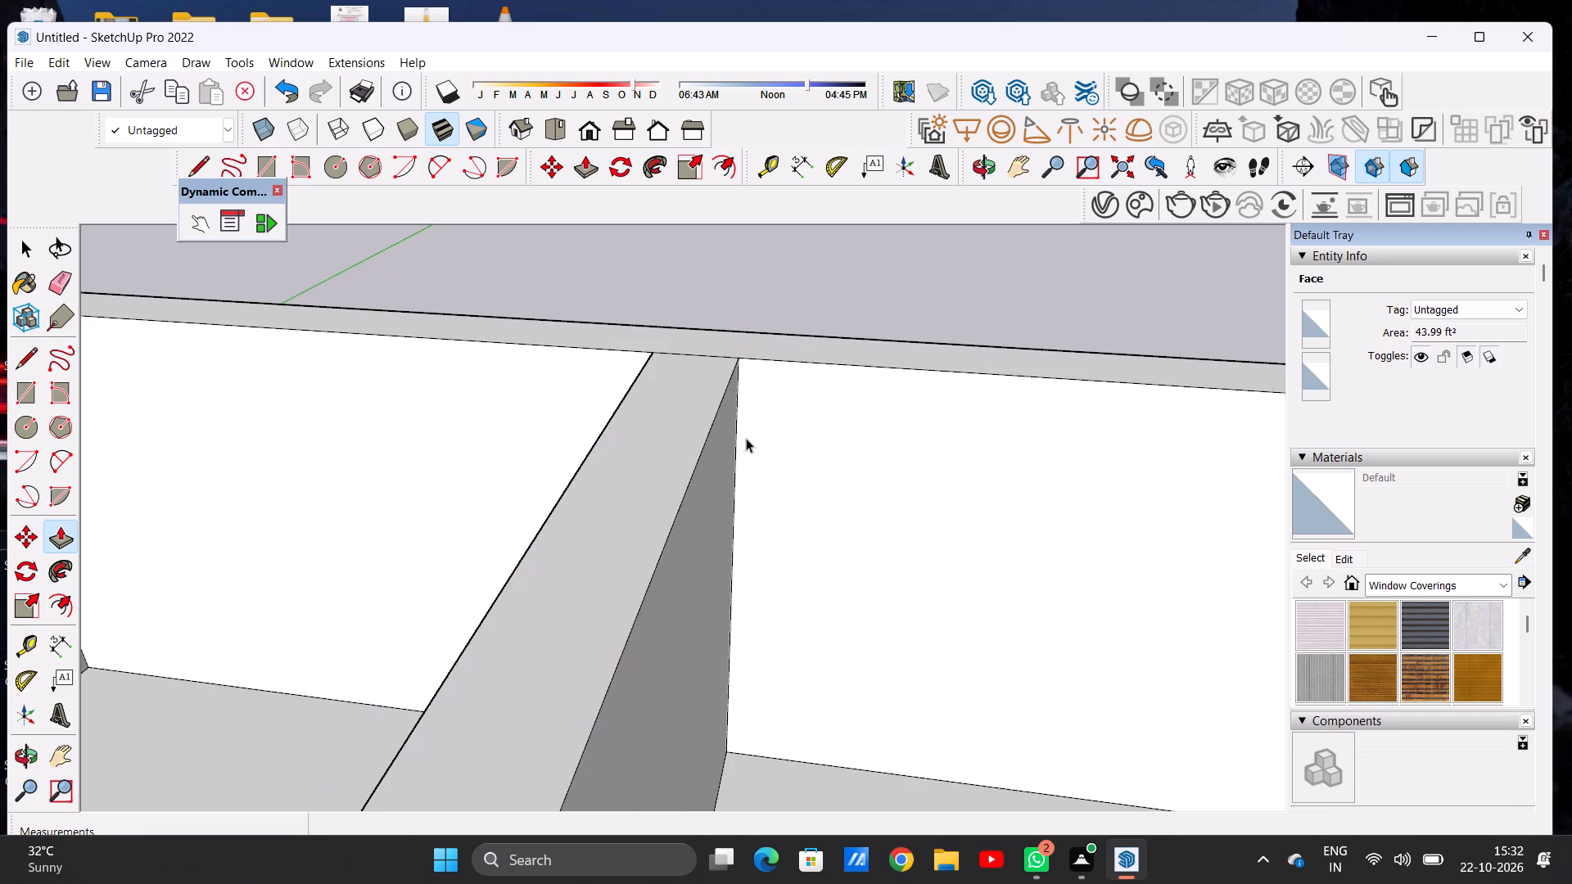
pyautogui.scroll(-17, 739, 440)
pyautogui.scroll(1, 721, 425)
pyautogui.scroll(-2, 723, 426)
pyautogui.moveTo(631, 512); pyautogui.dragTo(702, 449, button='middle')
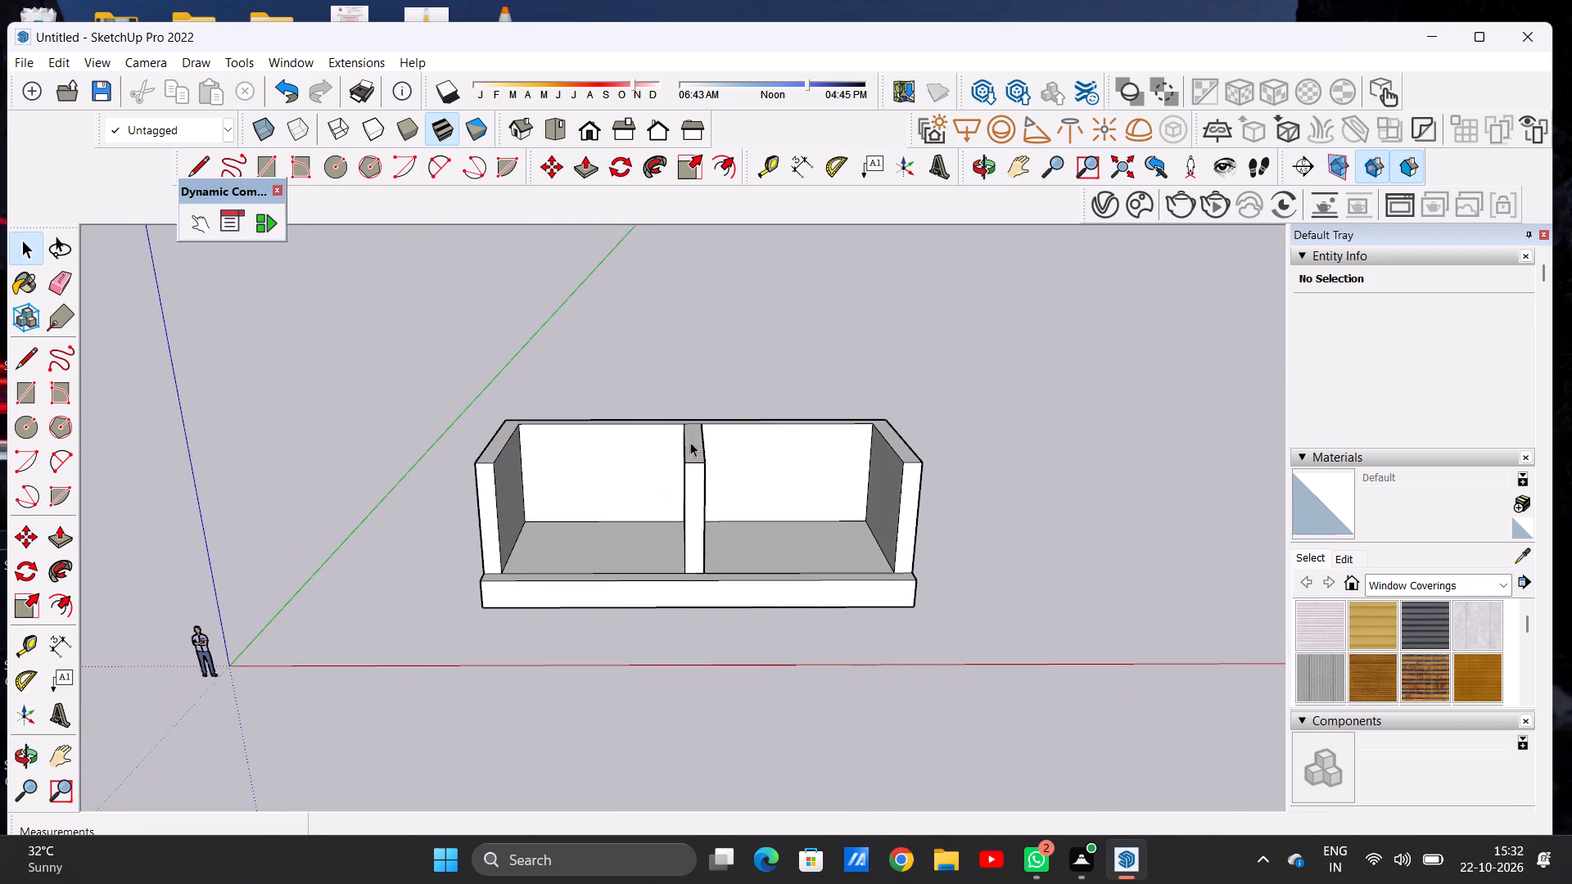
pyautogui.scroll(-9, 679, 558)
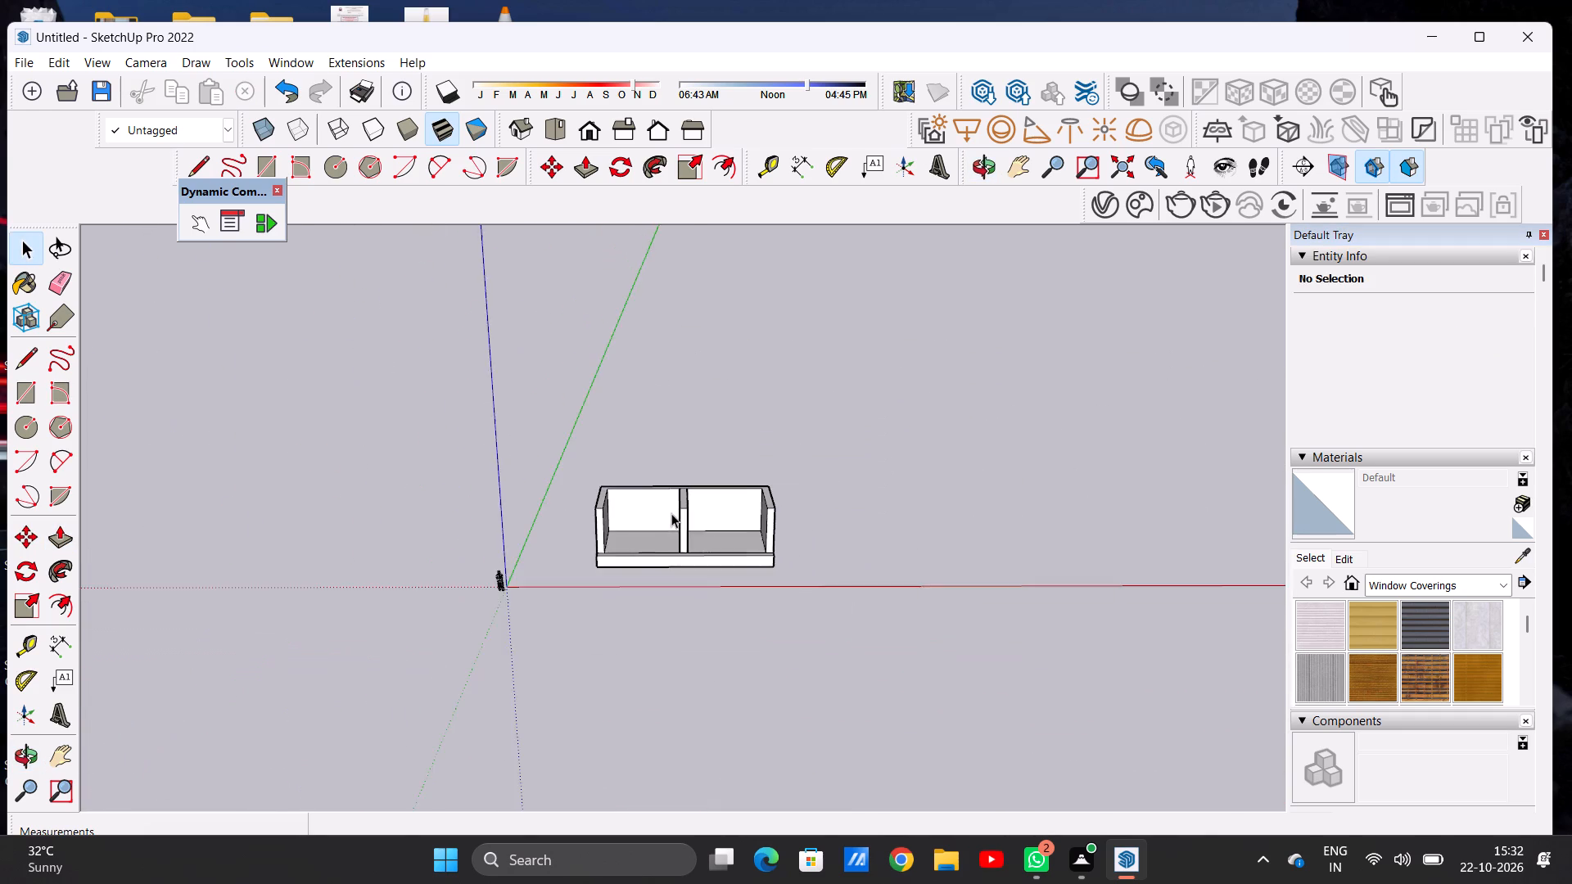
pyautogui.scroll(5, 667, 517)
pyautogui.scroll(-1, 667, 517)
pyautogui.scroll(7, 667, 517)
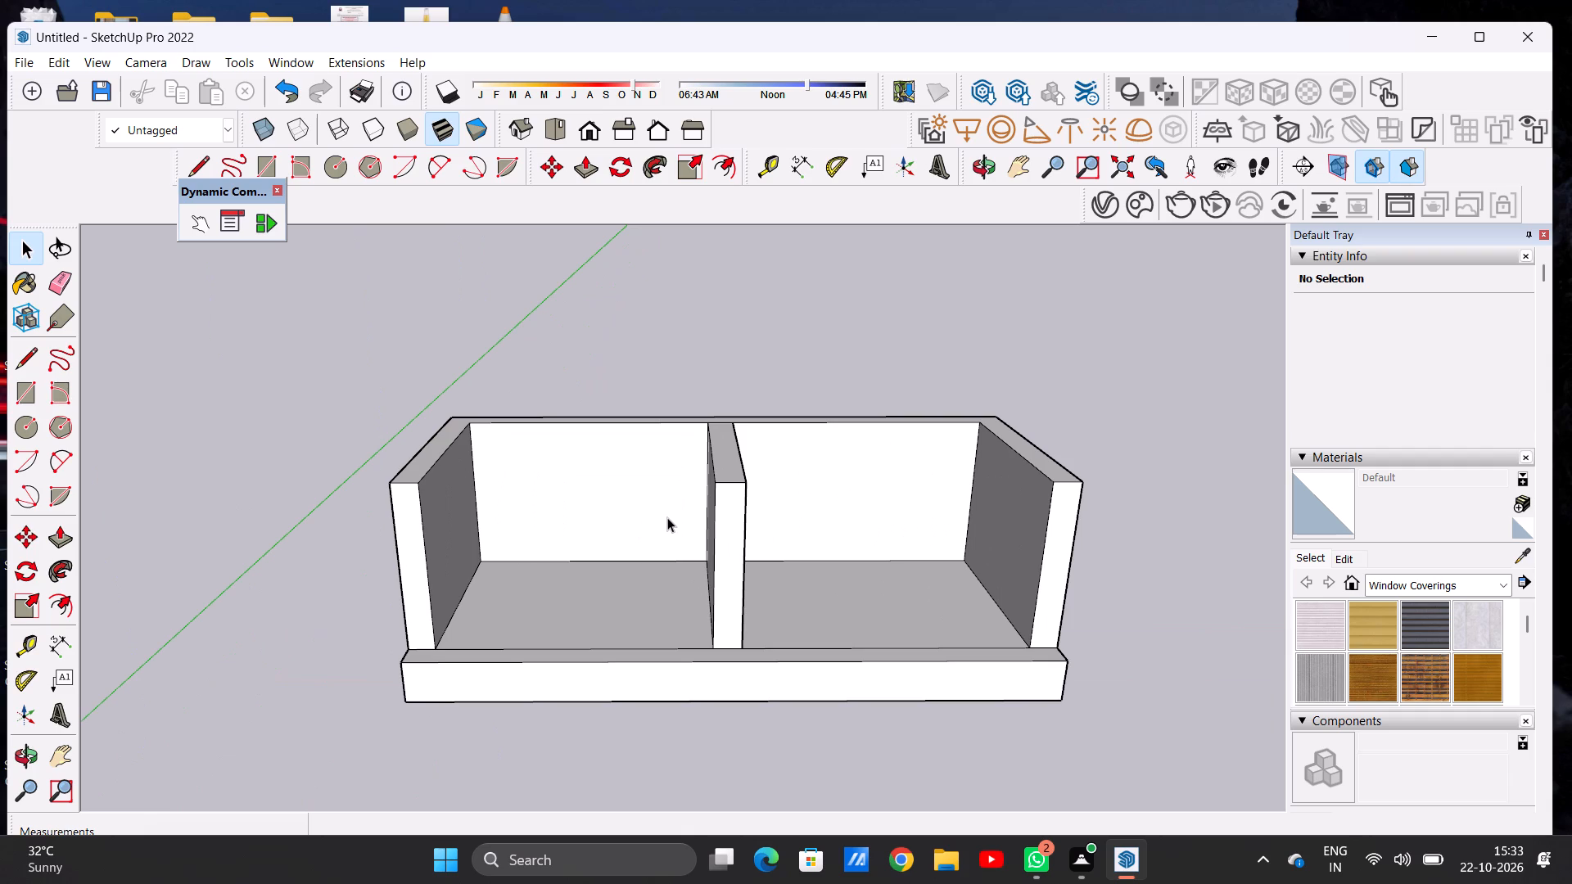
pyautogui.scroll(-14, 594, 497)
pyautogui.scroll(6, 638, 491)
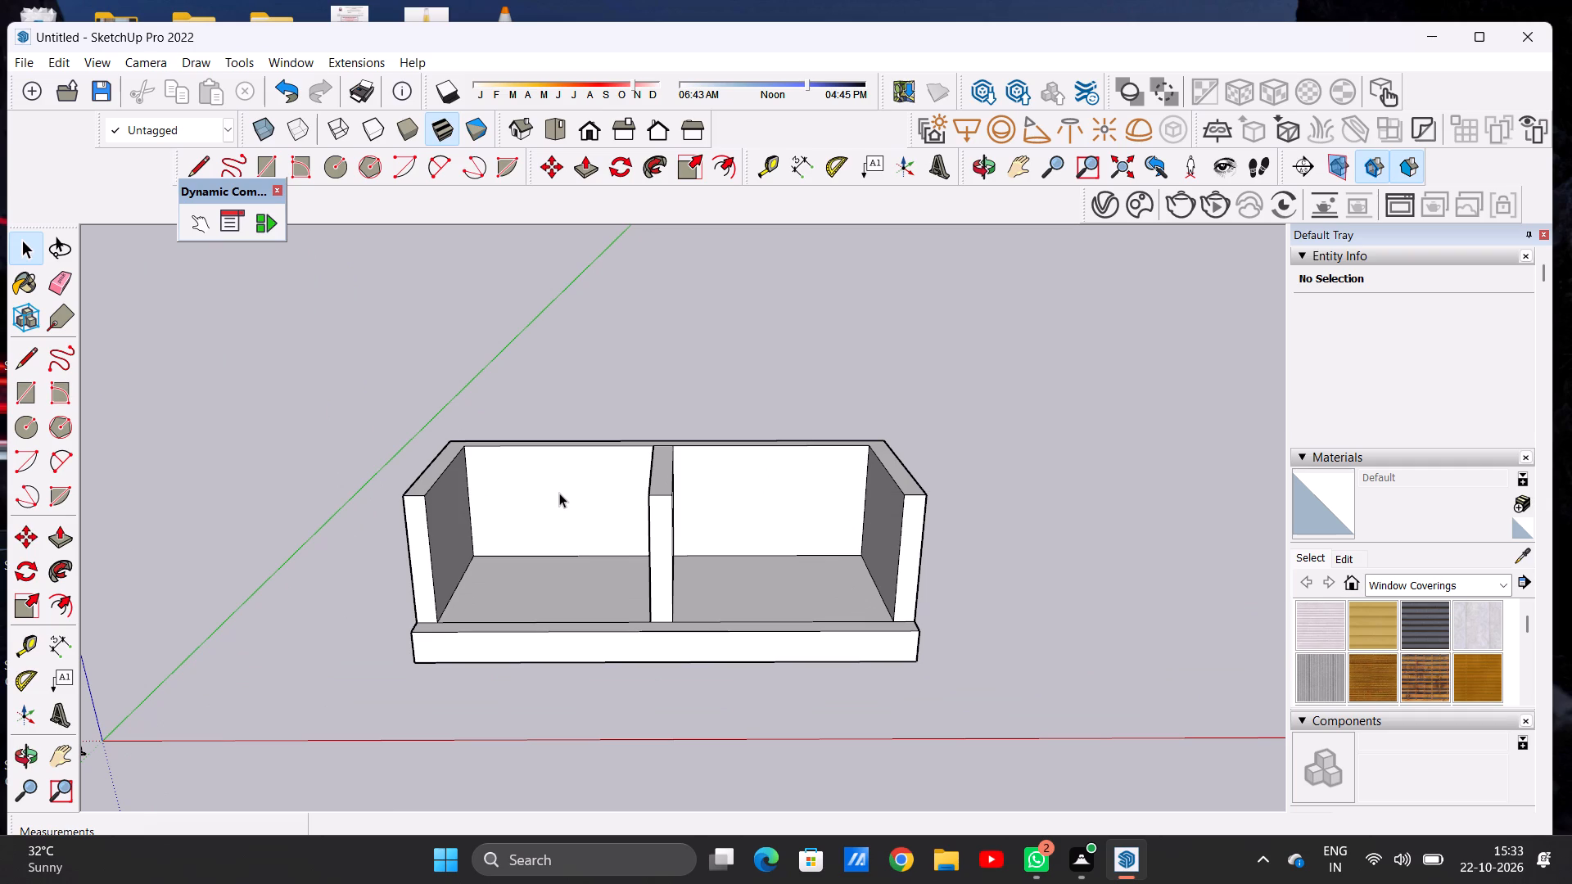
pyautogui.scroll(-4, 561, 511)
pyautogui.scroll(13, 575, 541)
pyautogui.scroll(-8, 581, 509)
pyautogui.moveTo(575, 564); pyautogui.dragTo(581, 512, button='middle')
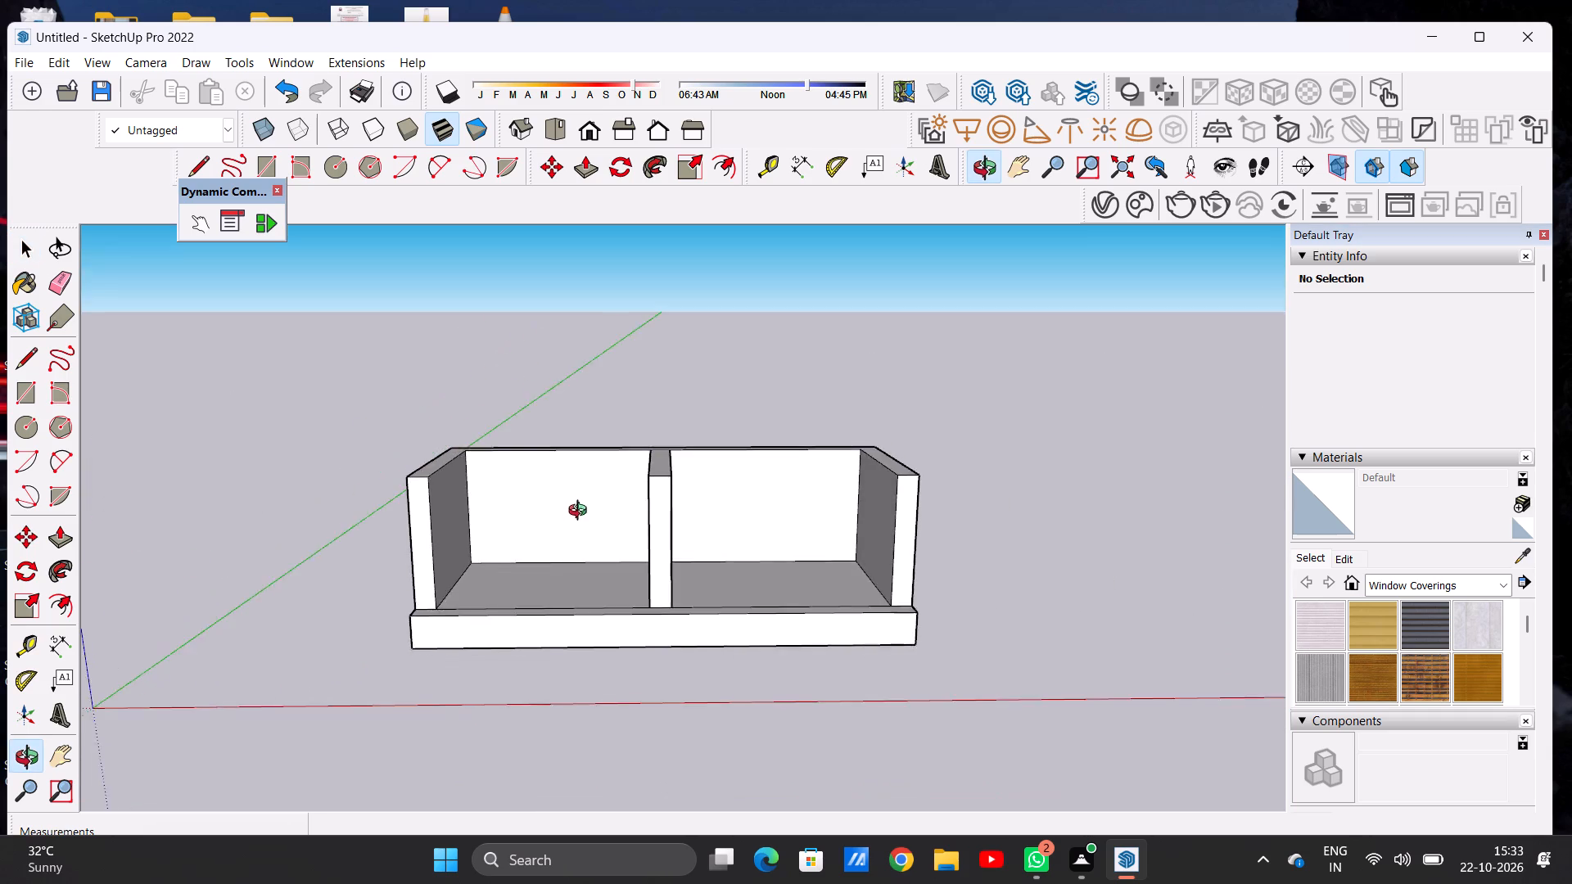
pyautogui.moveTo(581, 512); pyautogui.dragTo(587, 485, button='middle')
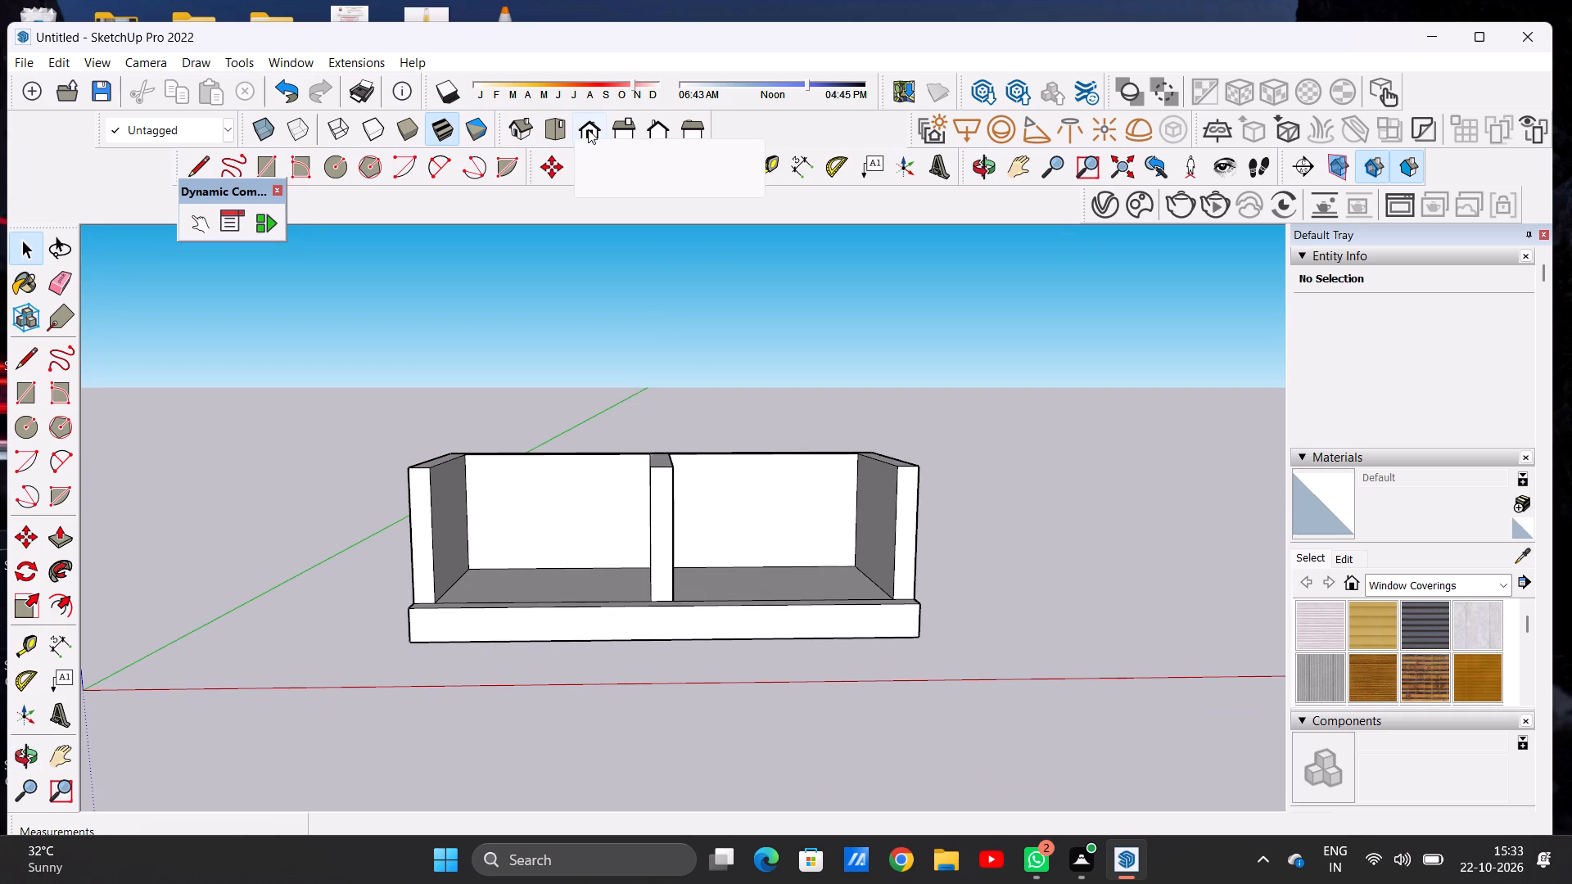
# Draw a window rectangle about 7' tall and 4' 4" wide on the back wall beside the divider, in the bay nearer the origin.
pyautogui.click(588, 129)
pyautogui.scroll(5, 598, 476)
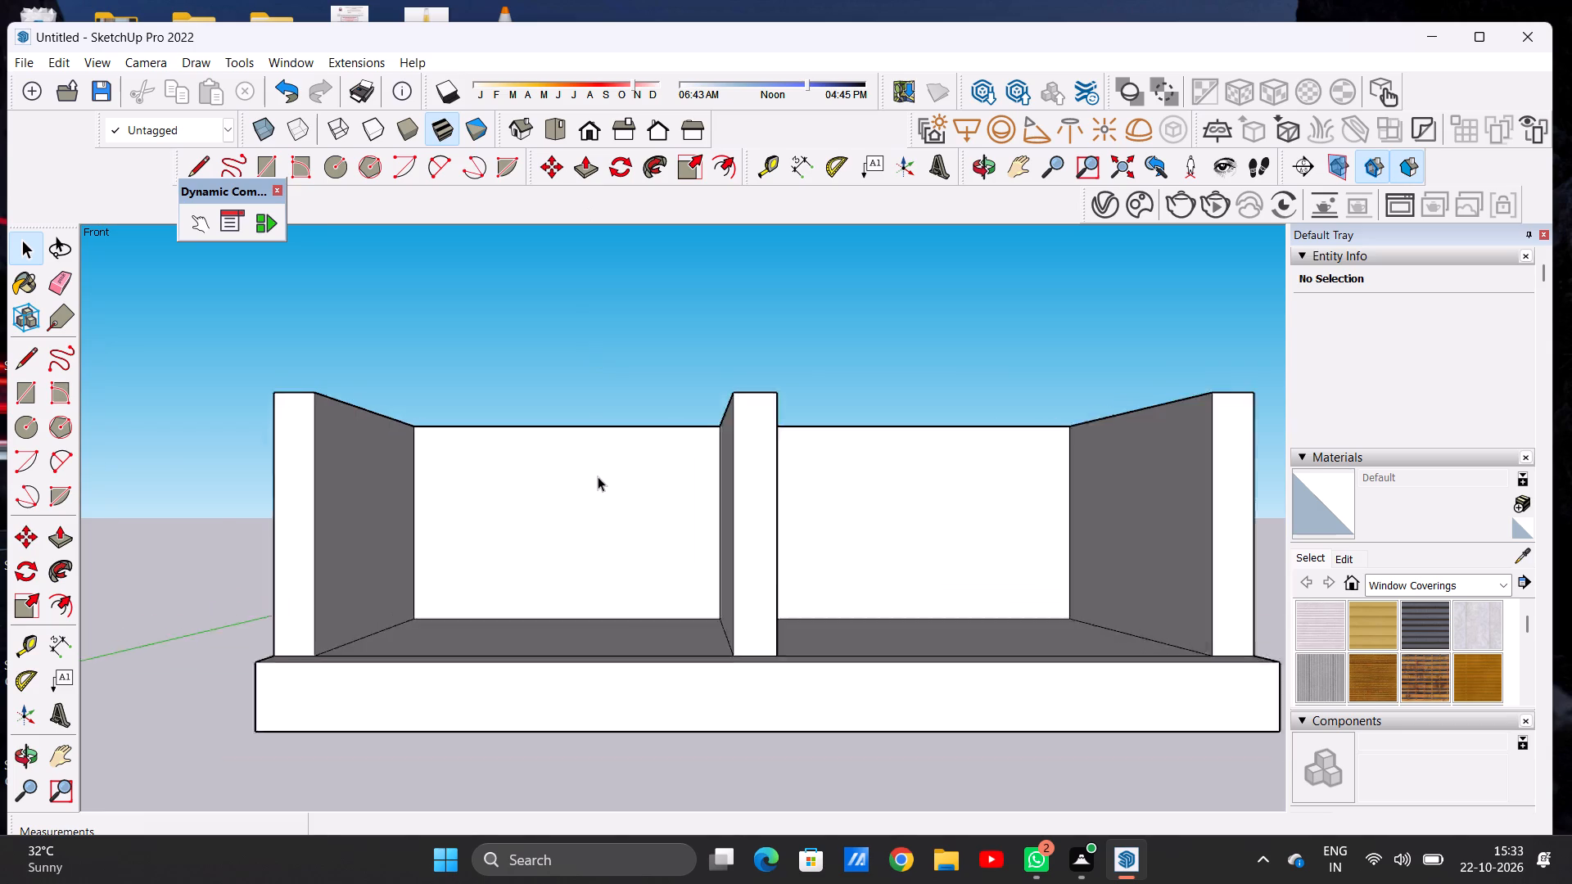
pyautogui.scroll(1, 598, 476)
pyautogui.scroll(-1, 598, 476)
pyautogui.scroll(1, 598, 476)
pyautogui.scroll(-1, 598, 476)
pyautogui.scroll(2, 598, 476)
pyautogui.scroll(-4, 598, 476)
pyautogui.scroll(3, 656, 451)
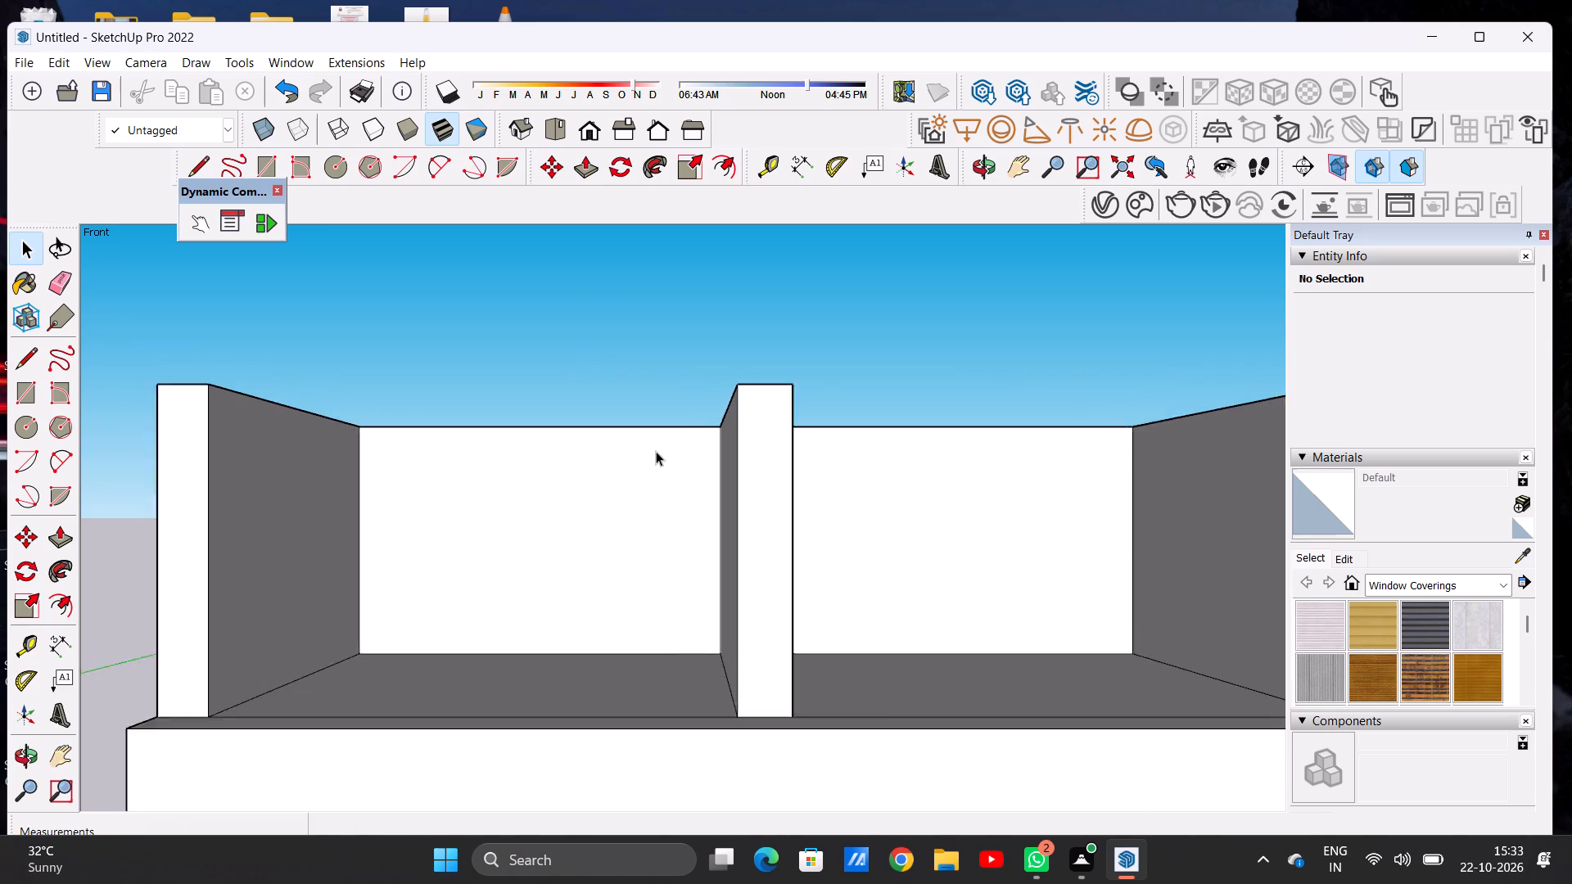
pyautogui.scroll(1, 656, 451)
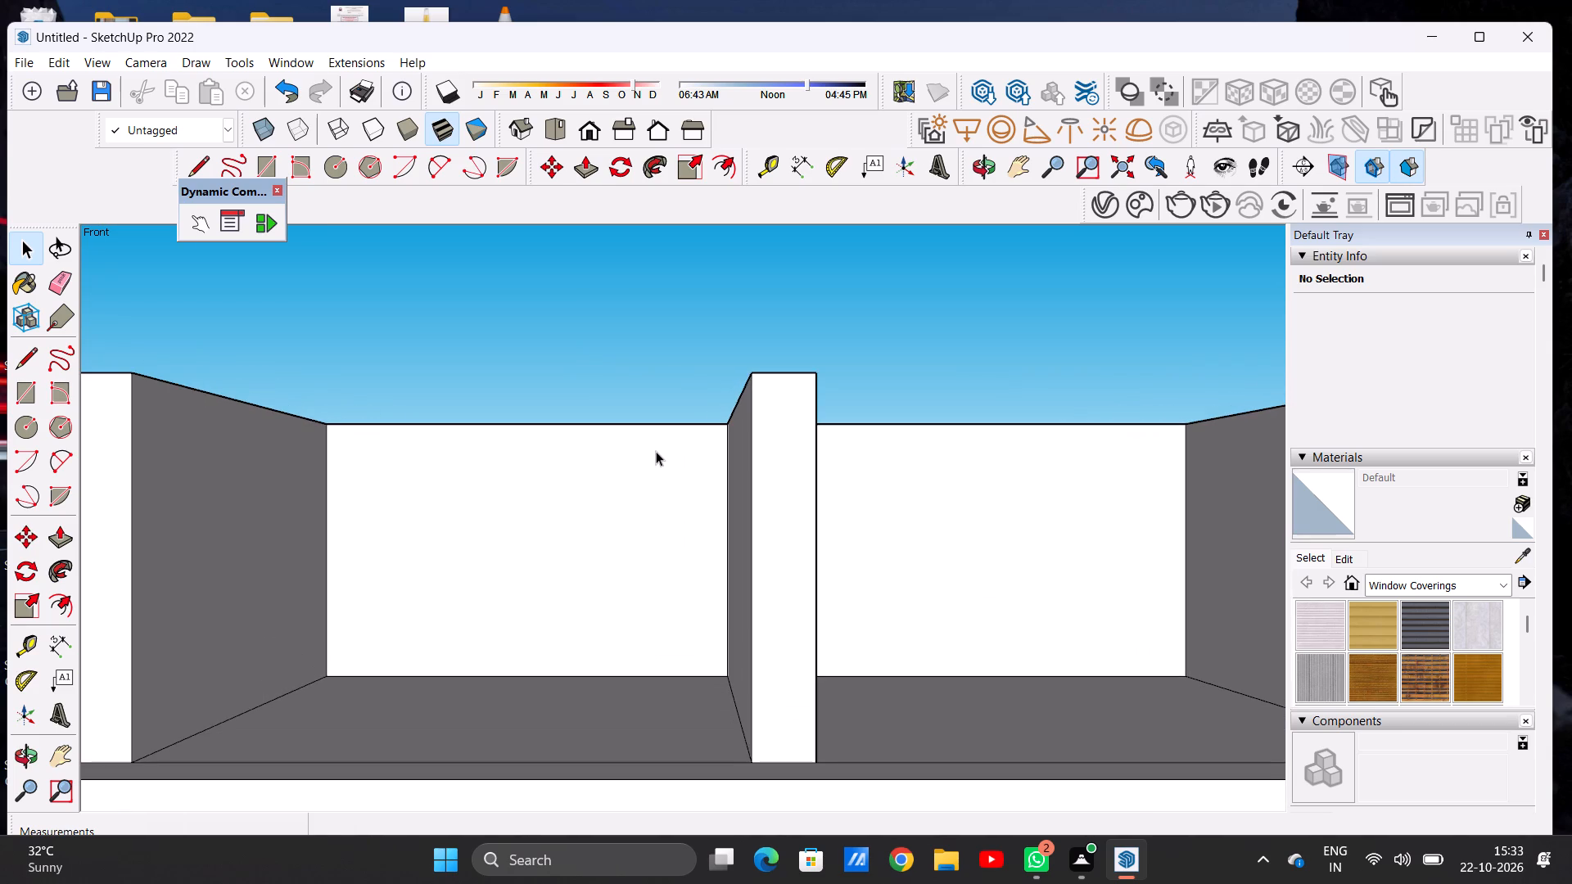
pyautogui.press('r')
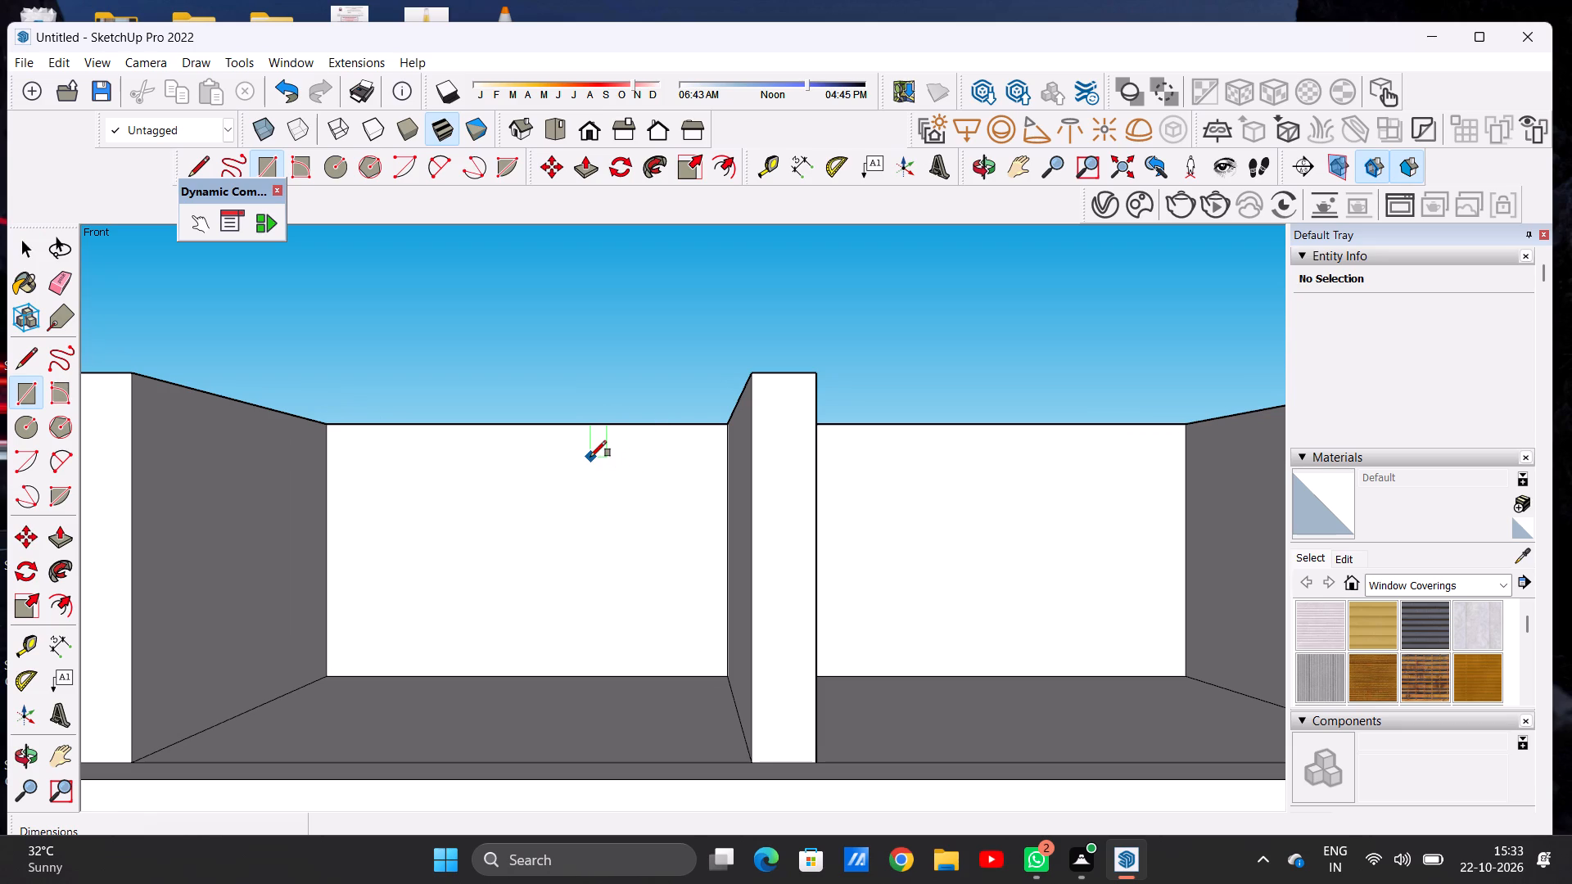
pyautogui.click(592, 449)
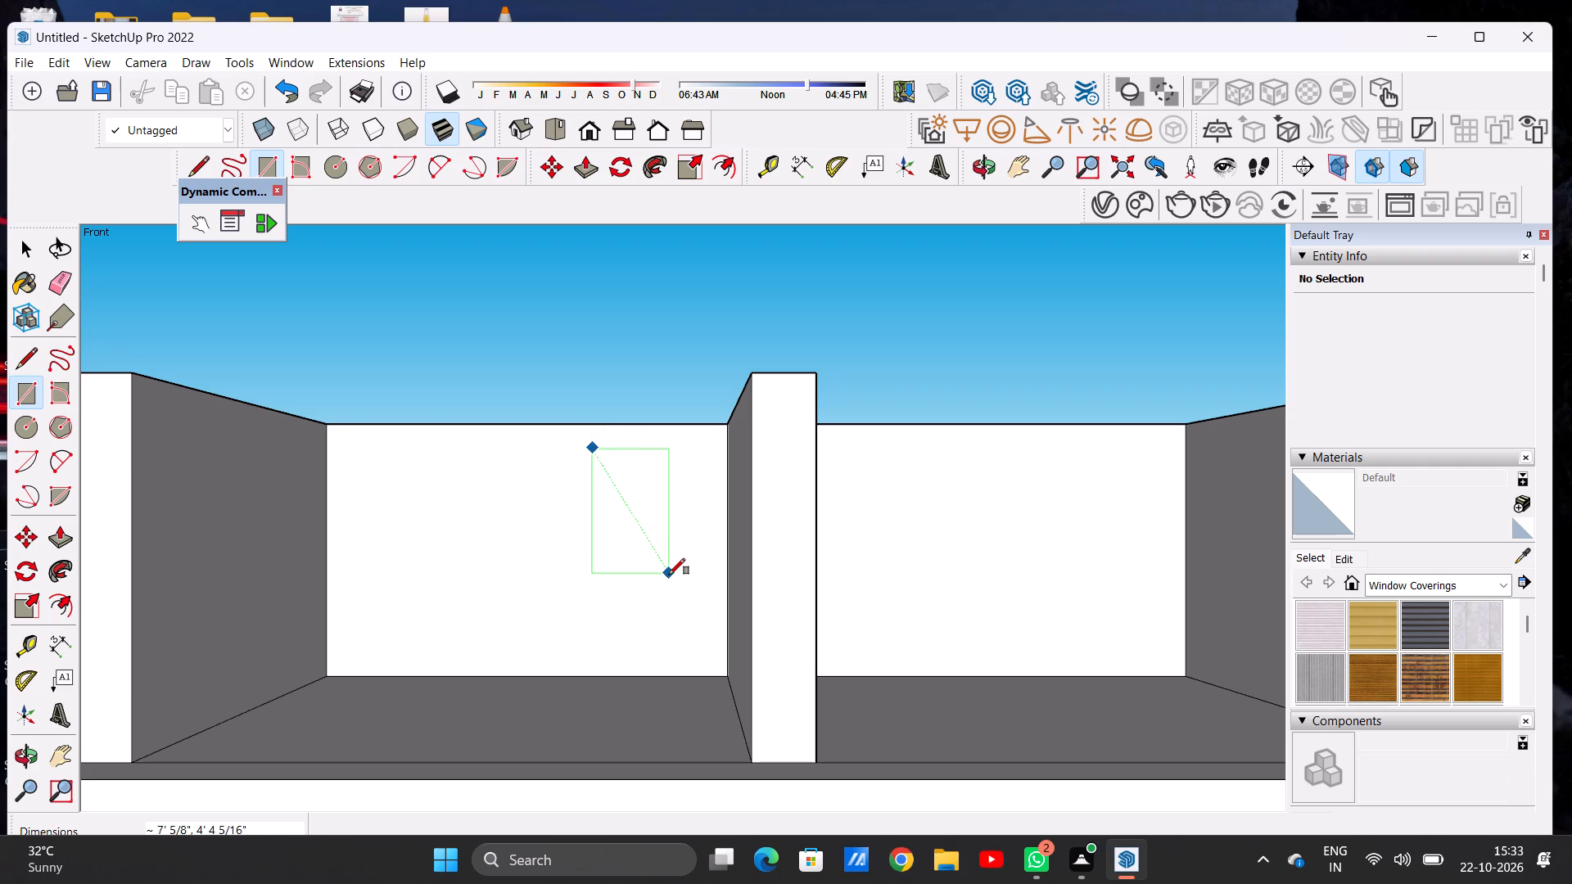
pyautogui.click(669, 575)
# Draw a window rectangle about 7' 2" tall and 4' 5" wide on the back wall beside the divider, in the bay farther from the origin.
pyautogui.scroll(-6, 468, 516)
pyautogui.scroll(4, 665, 511)
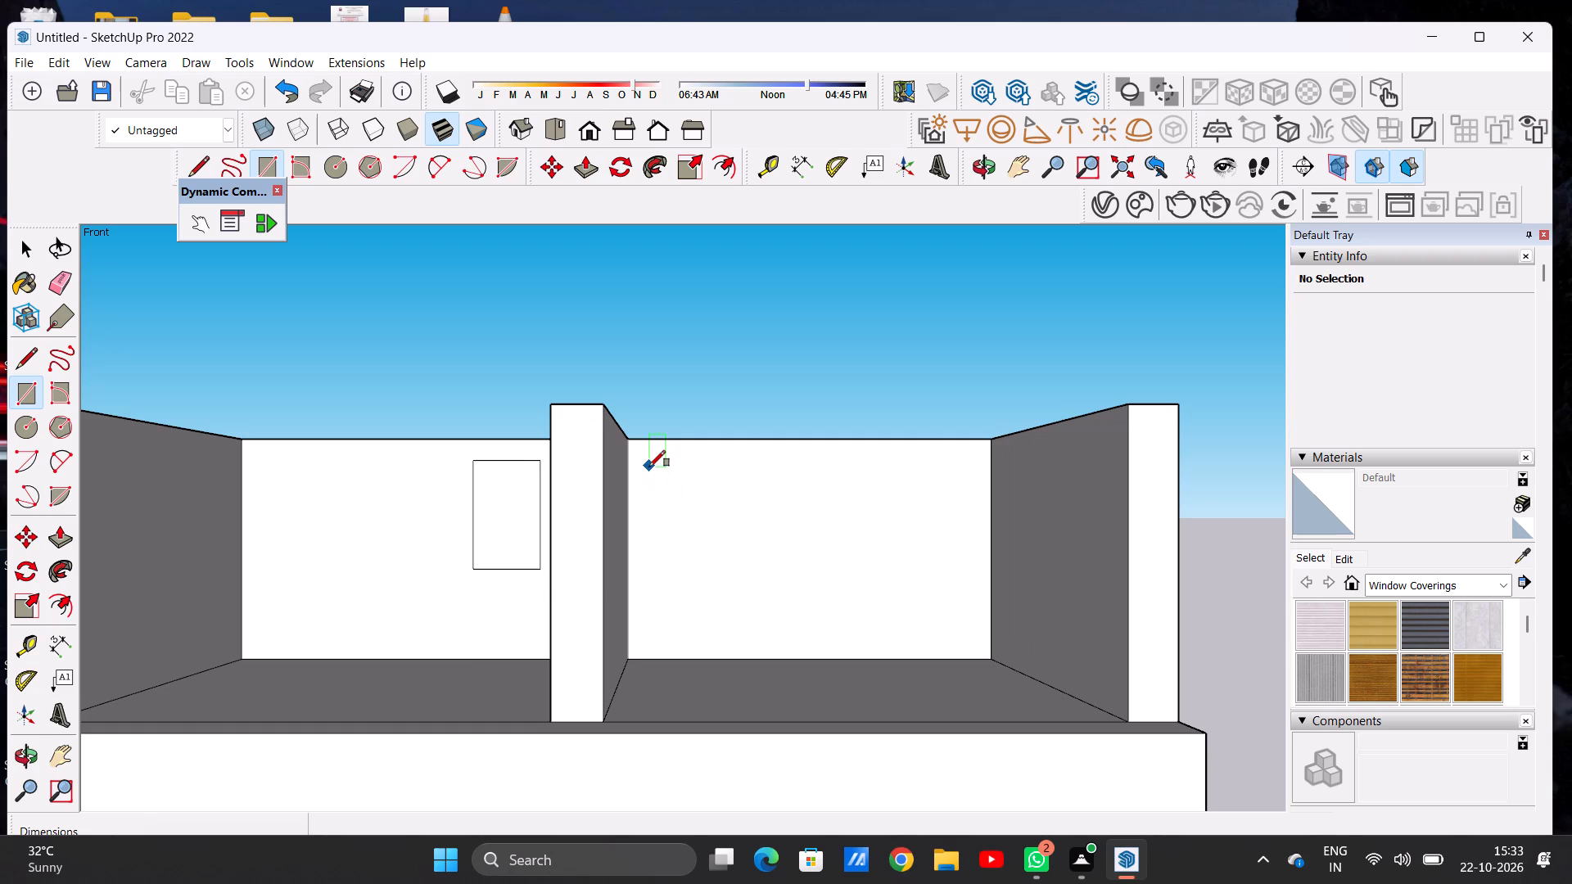
pyautogui.click(642, 464)
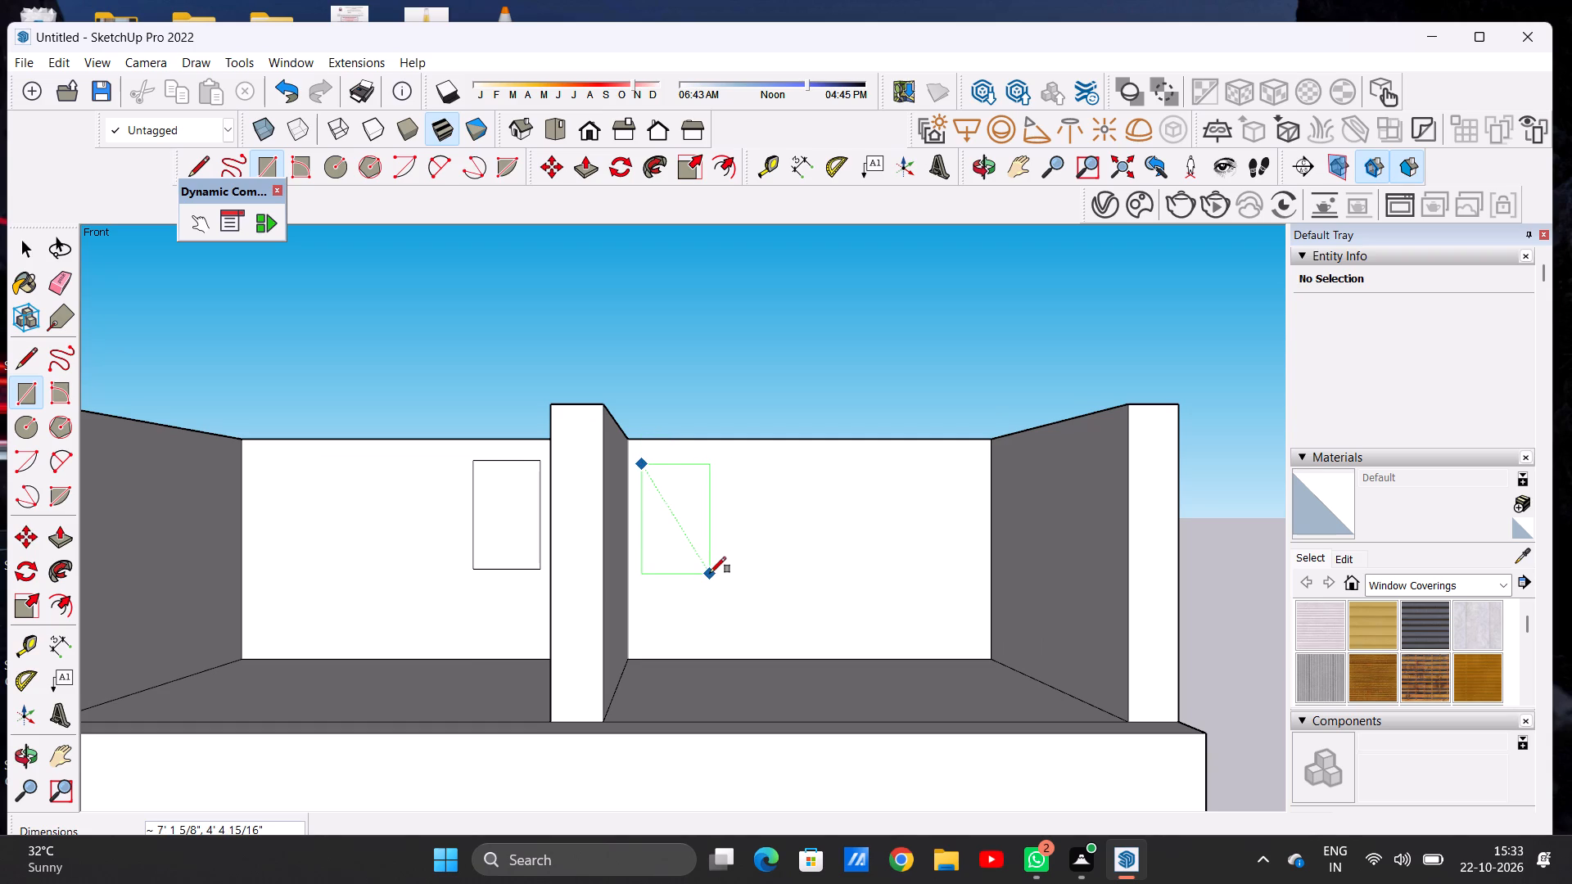
pyautogui.click(710, 573)
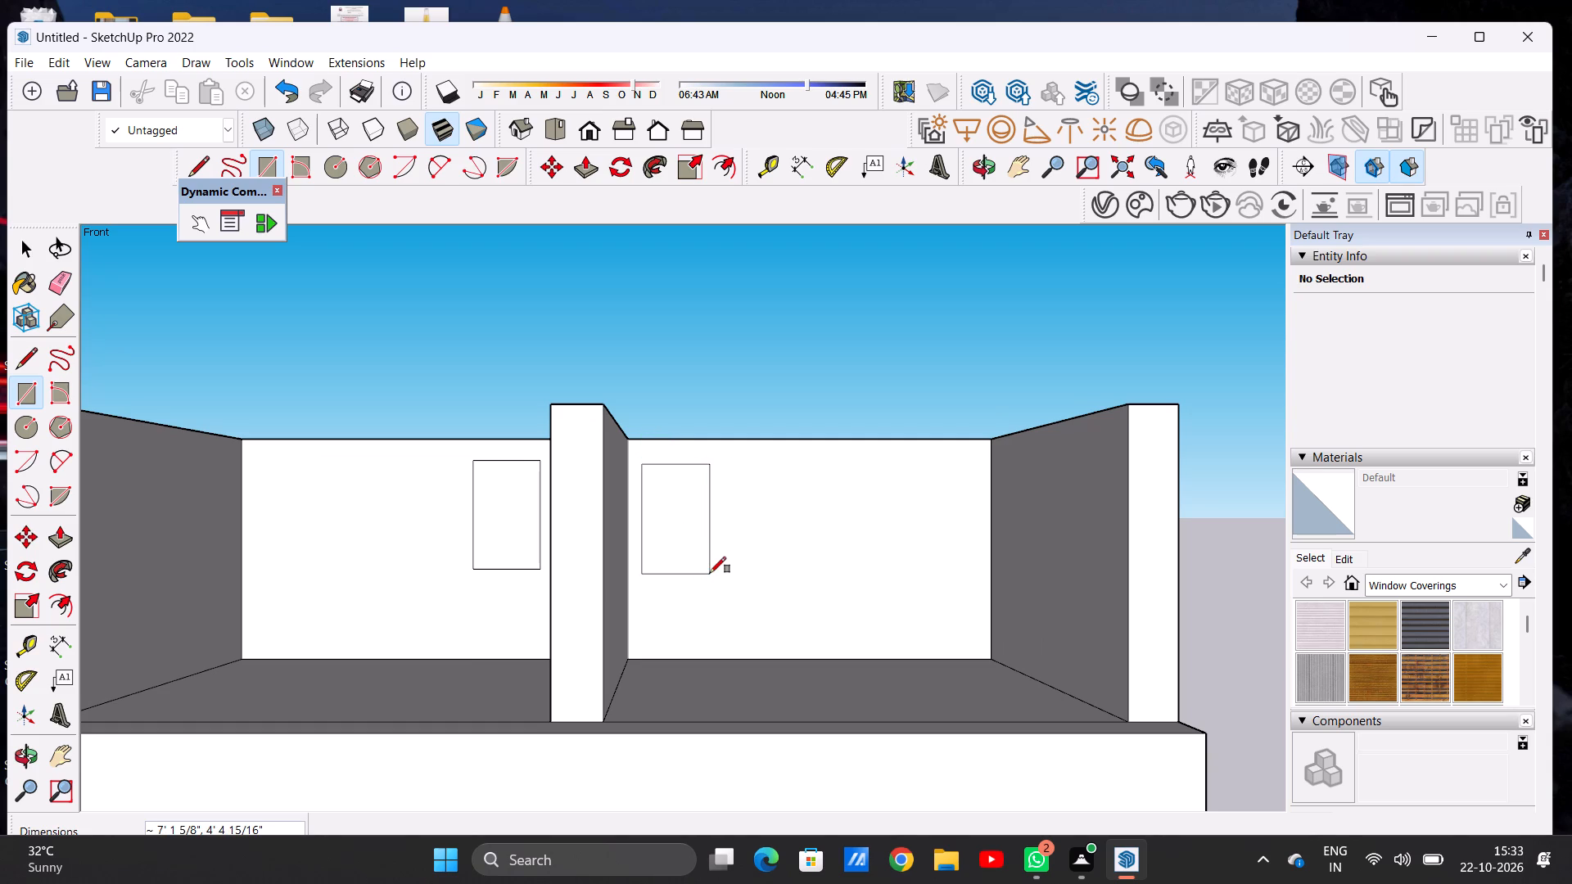
# Copy the new window rectangle about 14' 2" horizontally along the back wall, toward the outer side wall of the same bay.
pyautogui.press('space')
pyautogui.click(679, 546)
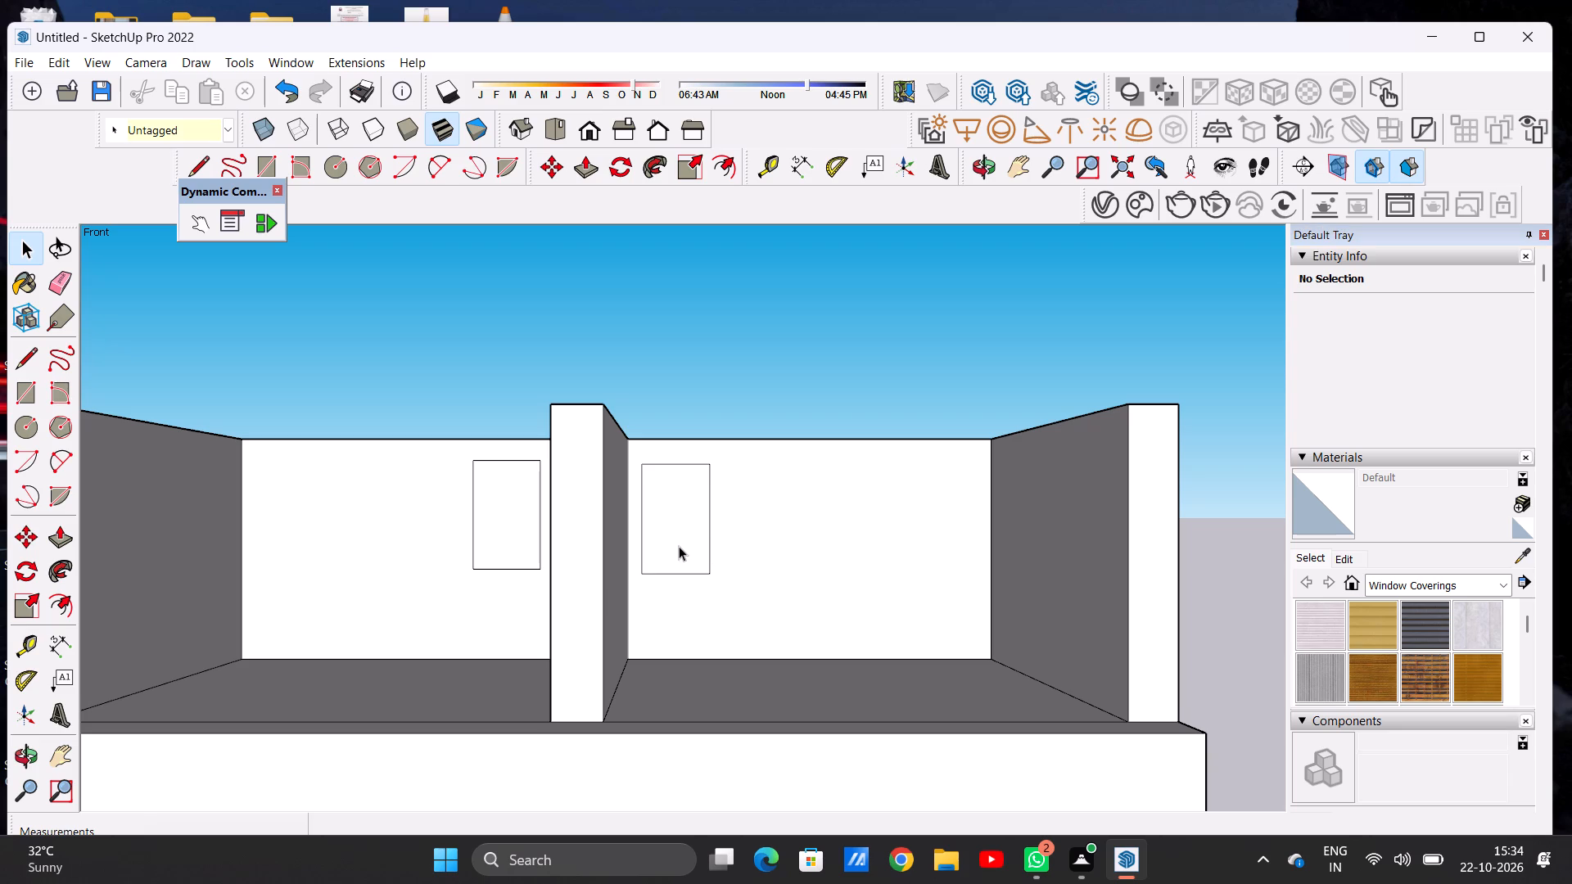
pyautogui.click(679, 546)
pyautogui.press('m')
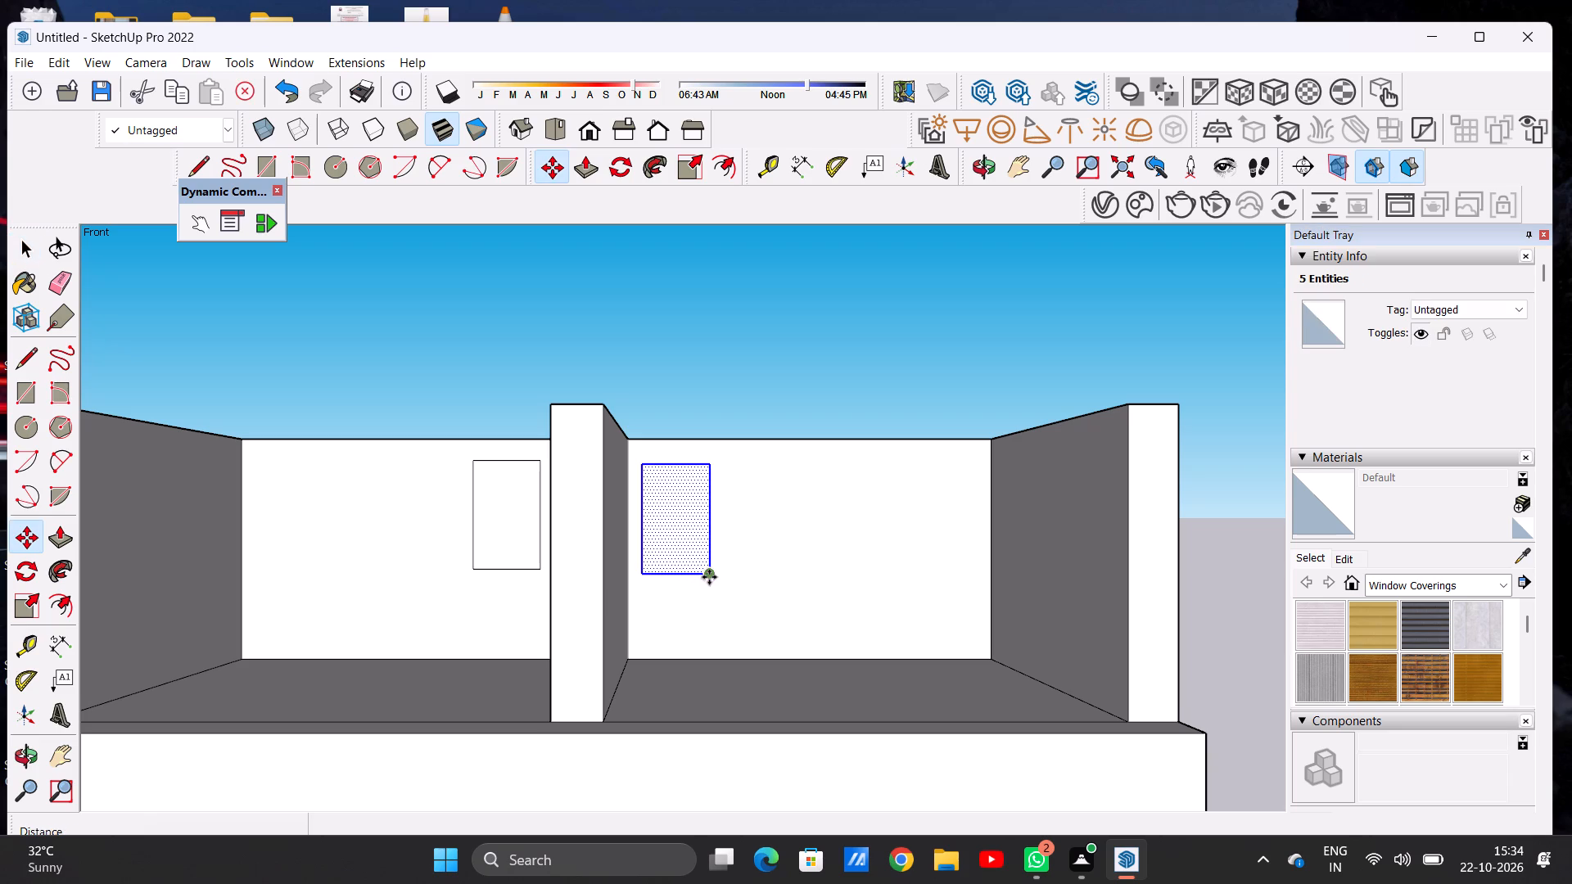
pyautogui.click(709, 577)
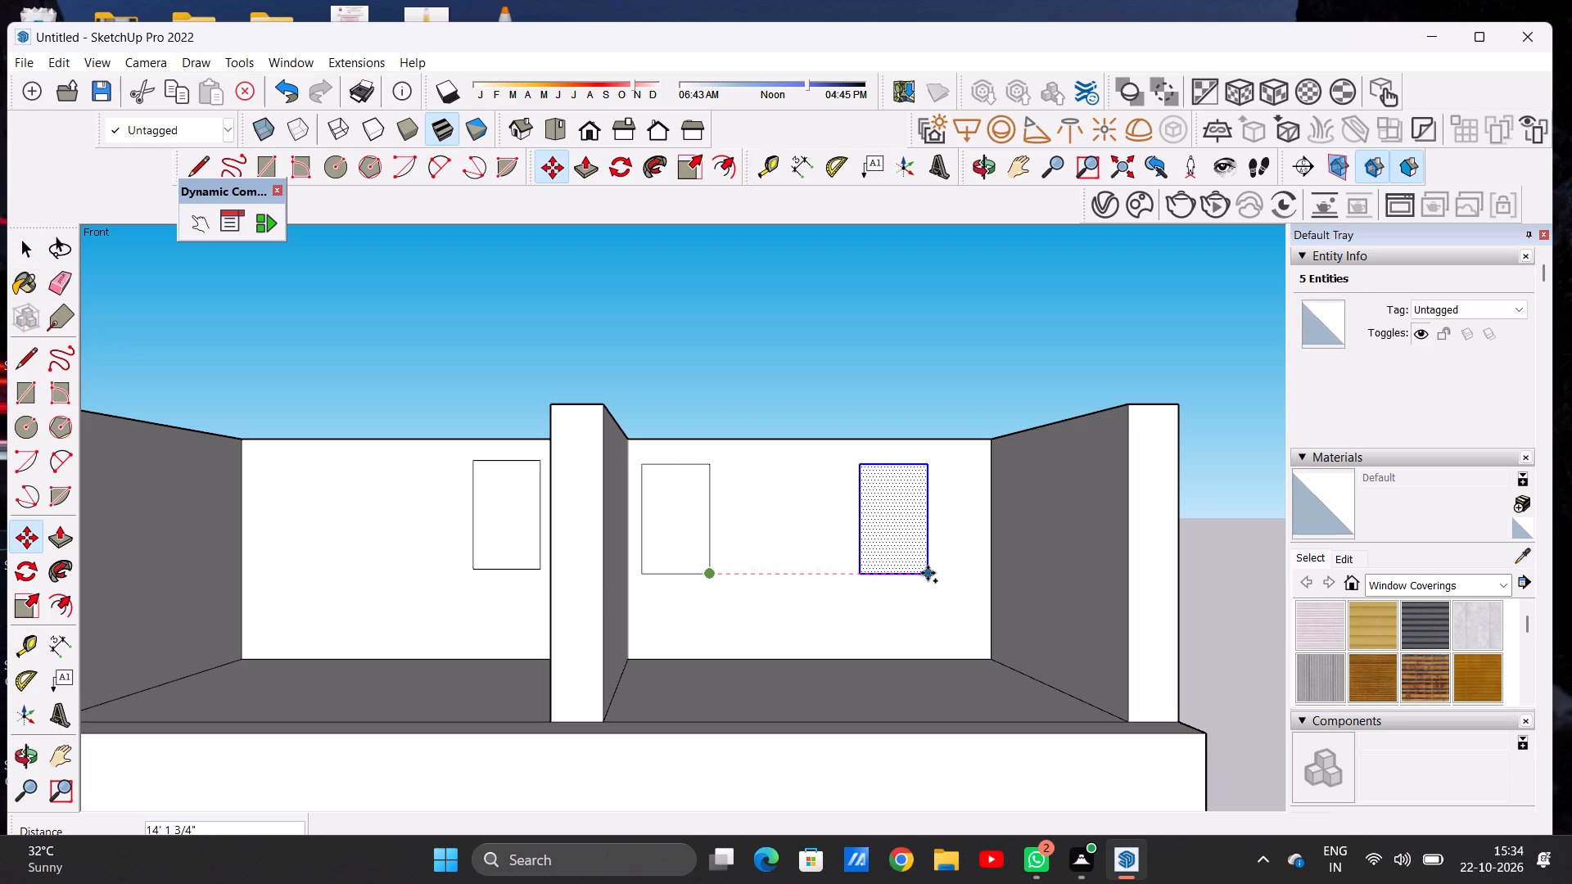
pyautogui.click(928, 573)
pyautogui.press('space')
pyautogui.click(794, 375)
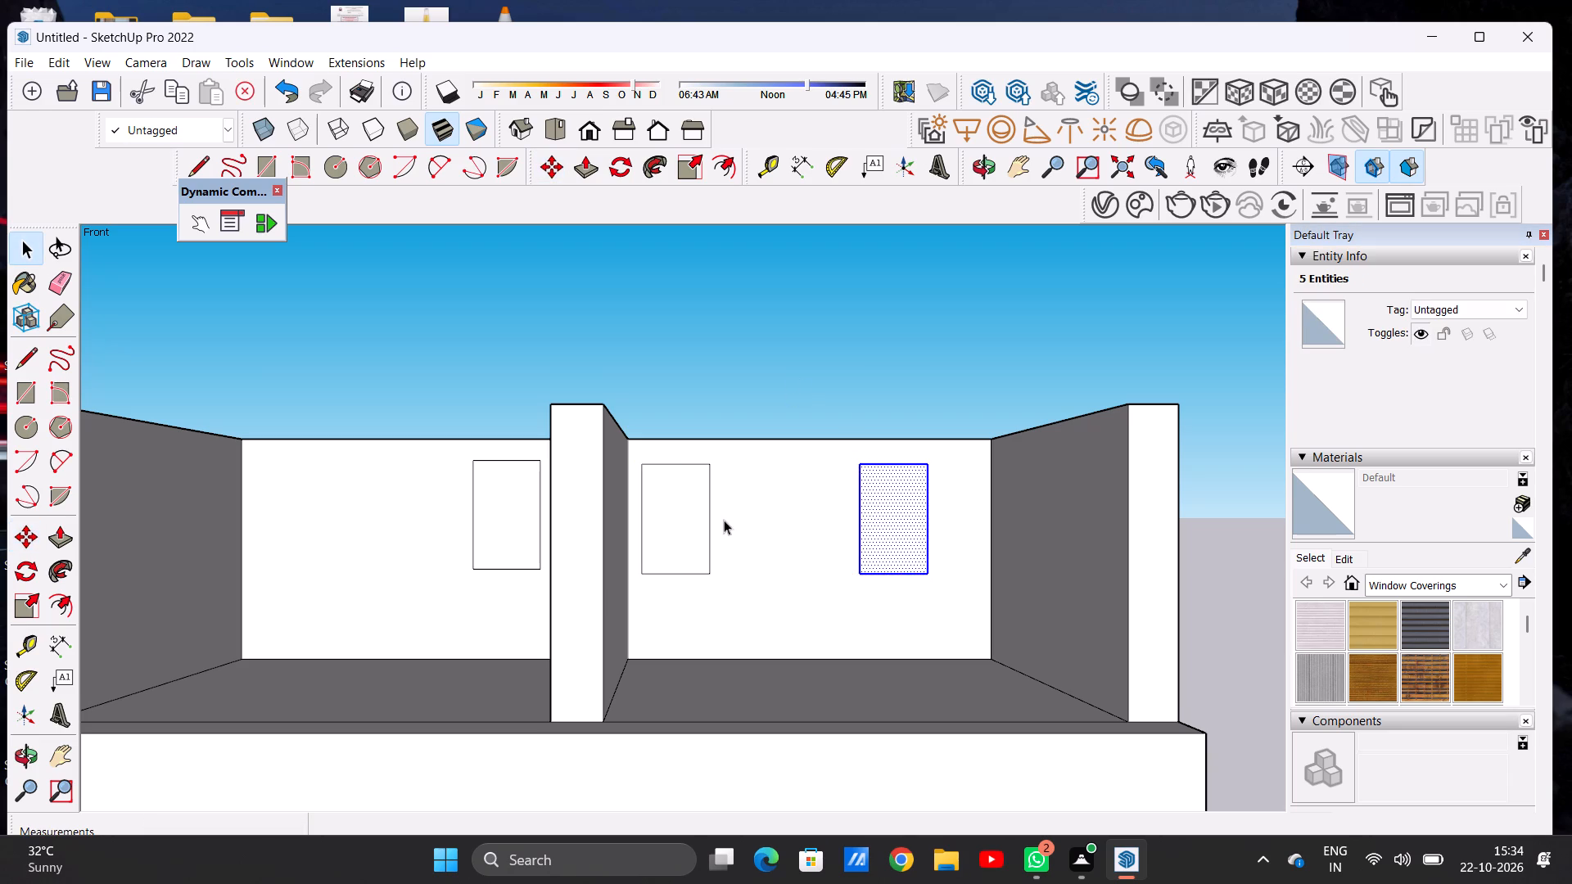
# Offset the outlines of all three back-wall windows inward by about 6" to form window frames.
pyautogui.scroll(-7, 716, 553)
pyautogui.scroll(3, 576, 529)
pyautogui.scroll(-1, 576, 529)
pyautogui.scroll(2, 576, 529)
pyautogui.scroll(6, 671, 552)
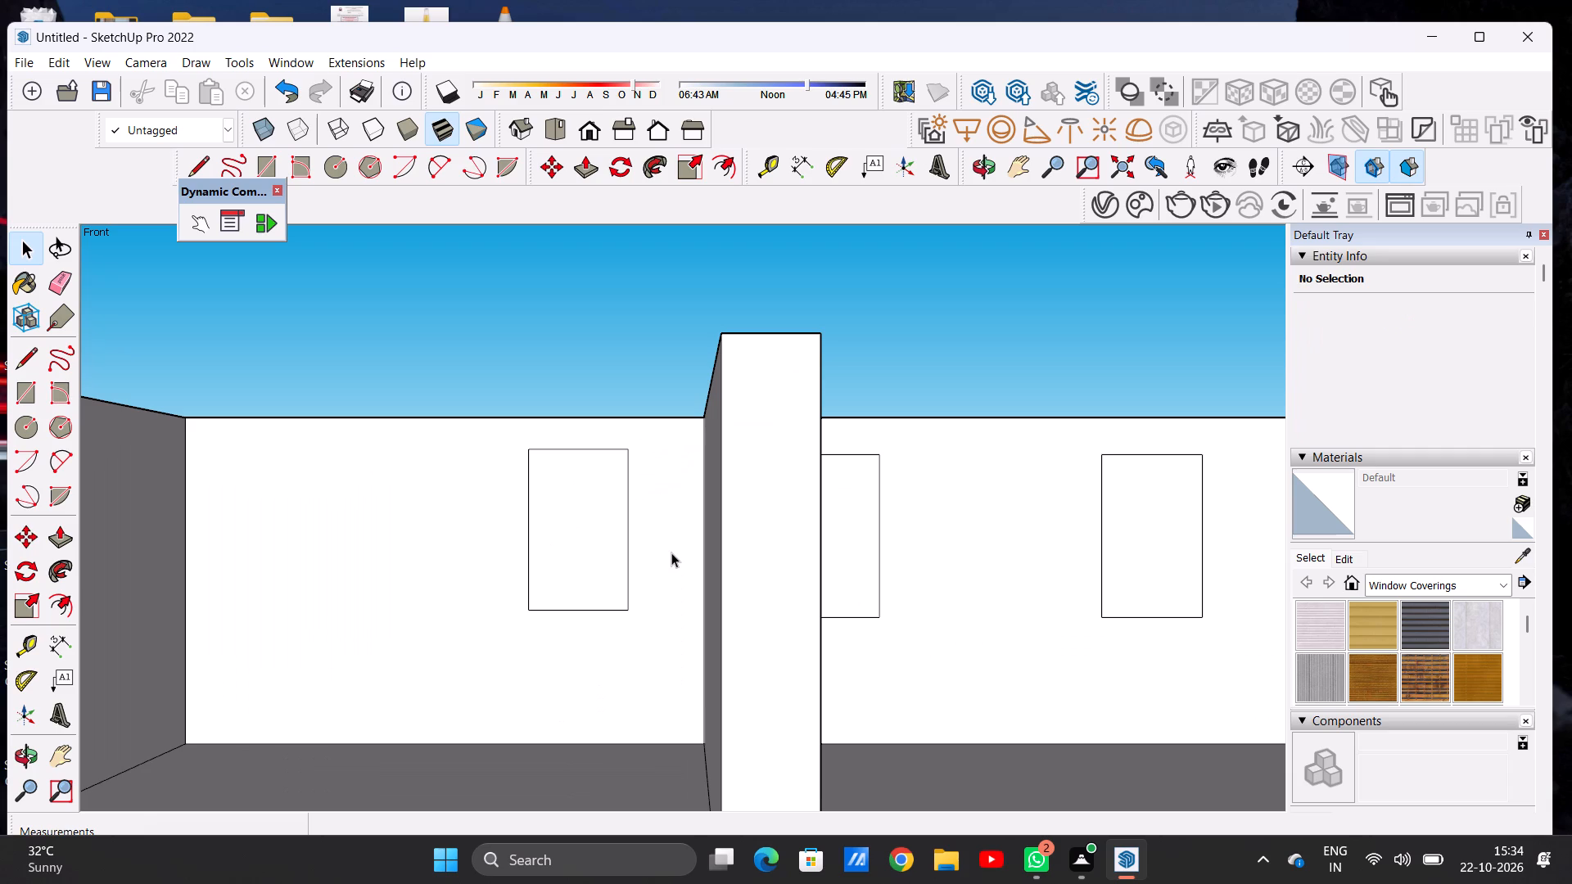
pyautogui.scroll(7, 625, 547)
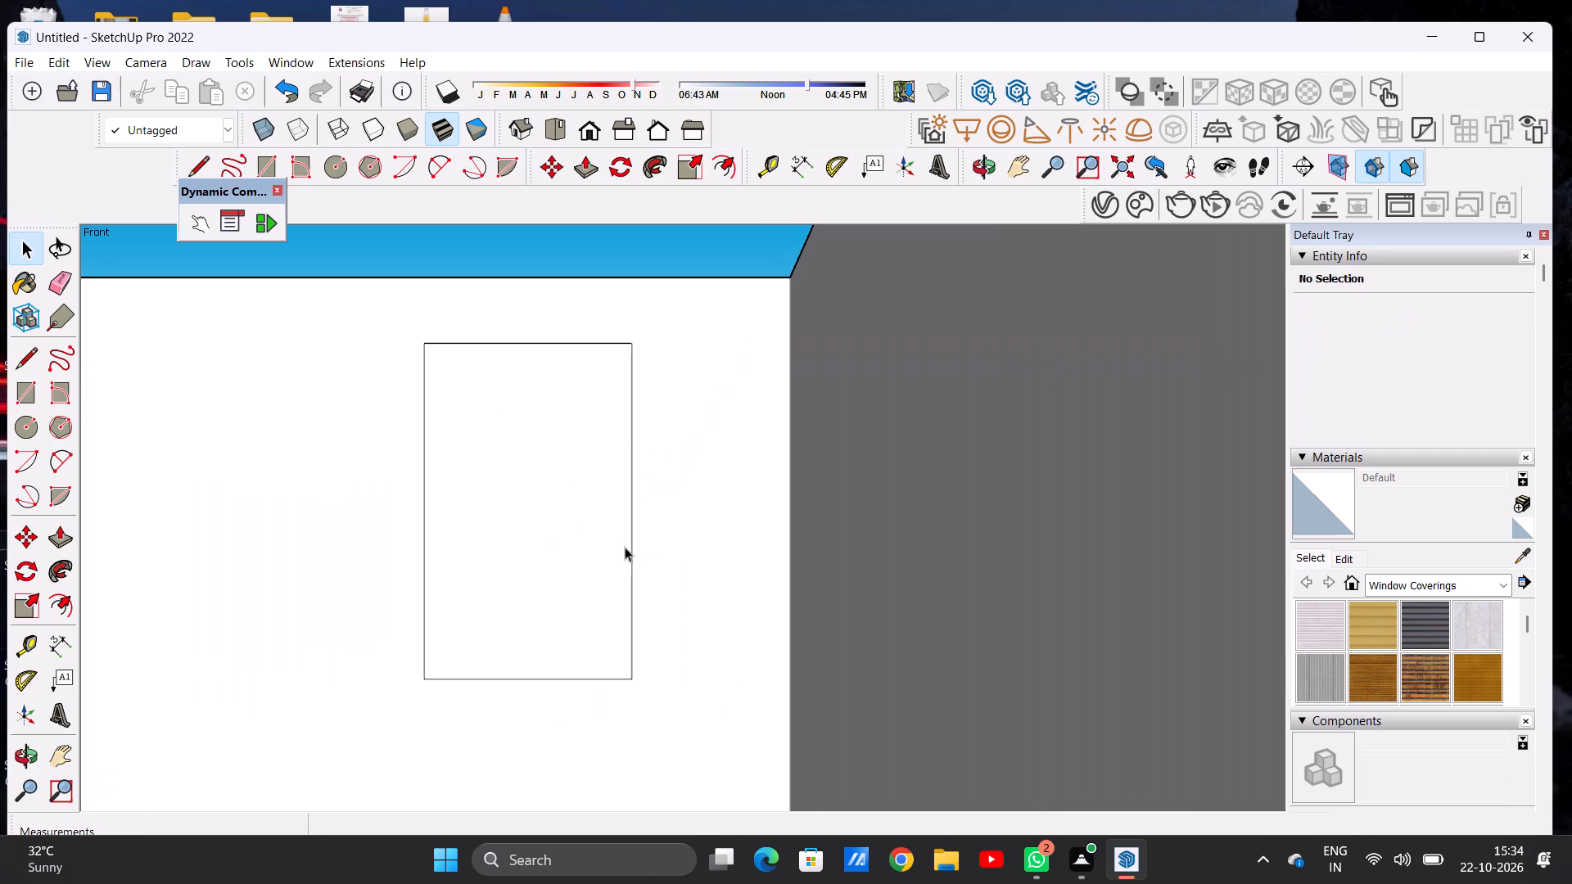
pyautogui.scroll(-11, 539, 513)
pyautogui.scroll(2, 535, 504)
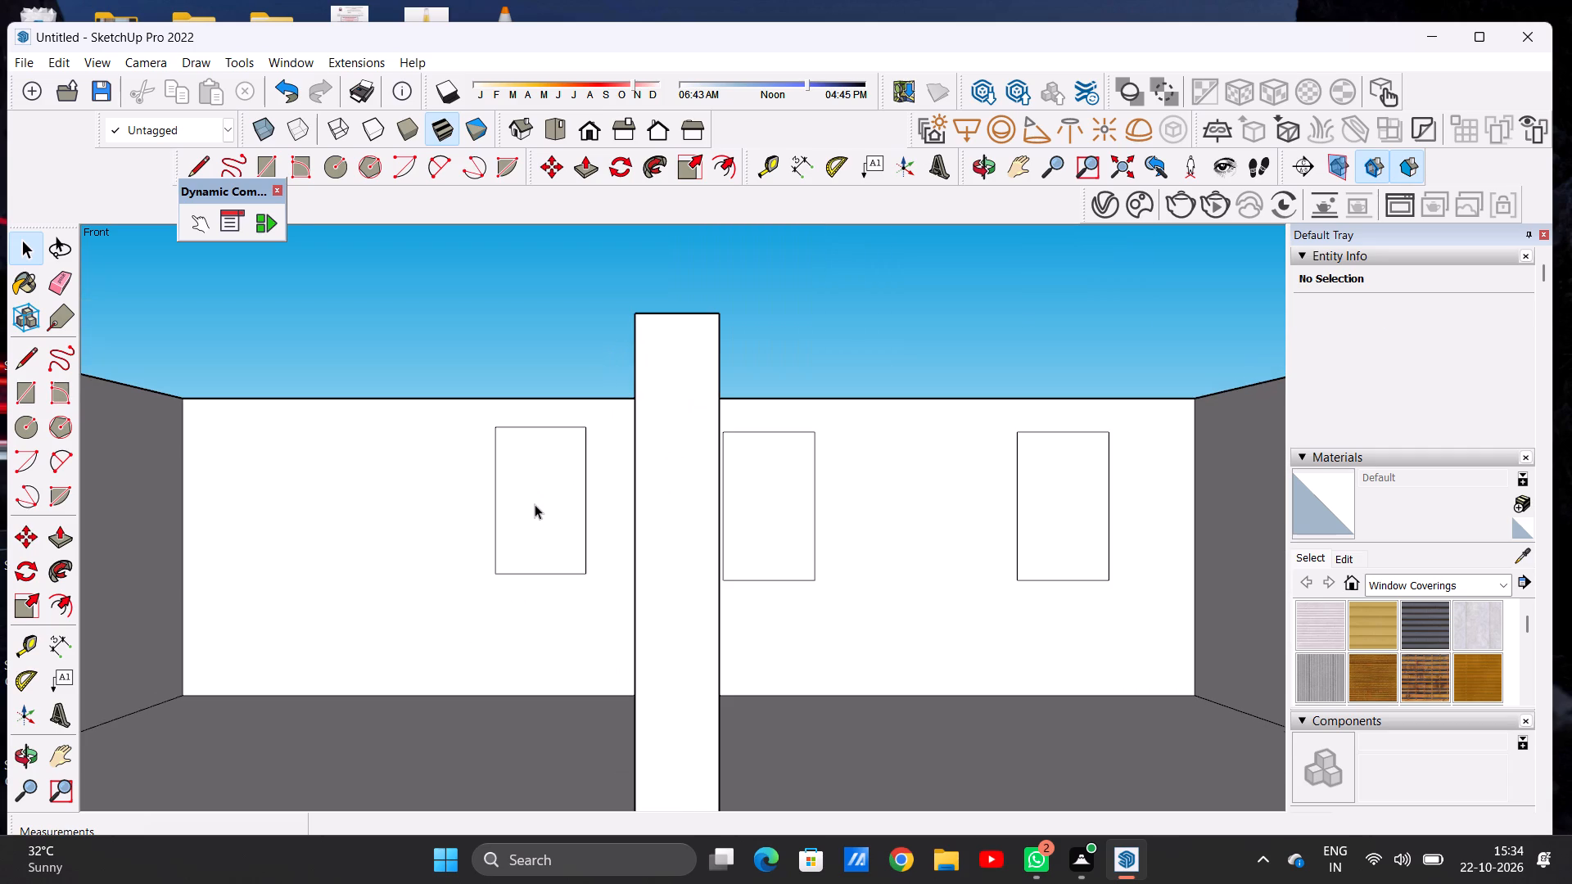
pyautogui.write('OF')
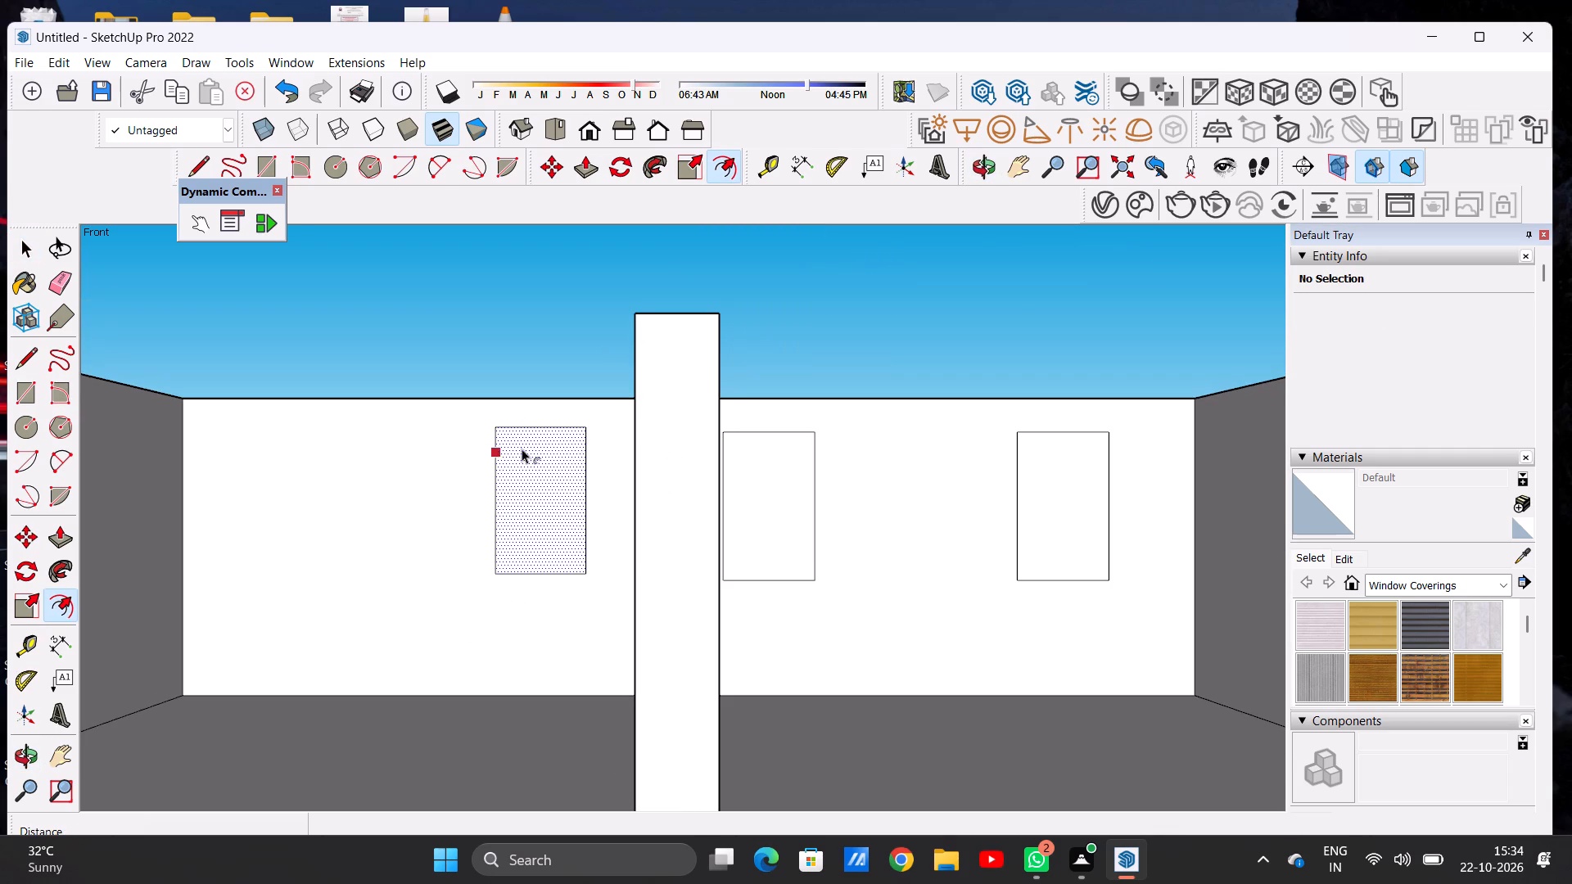
pyautogui.click(518, 439)
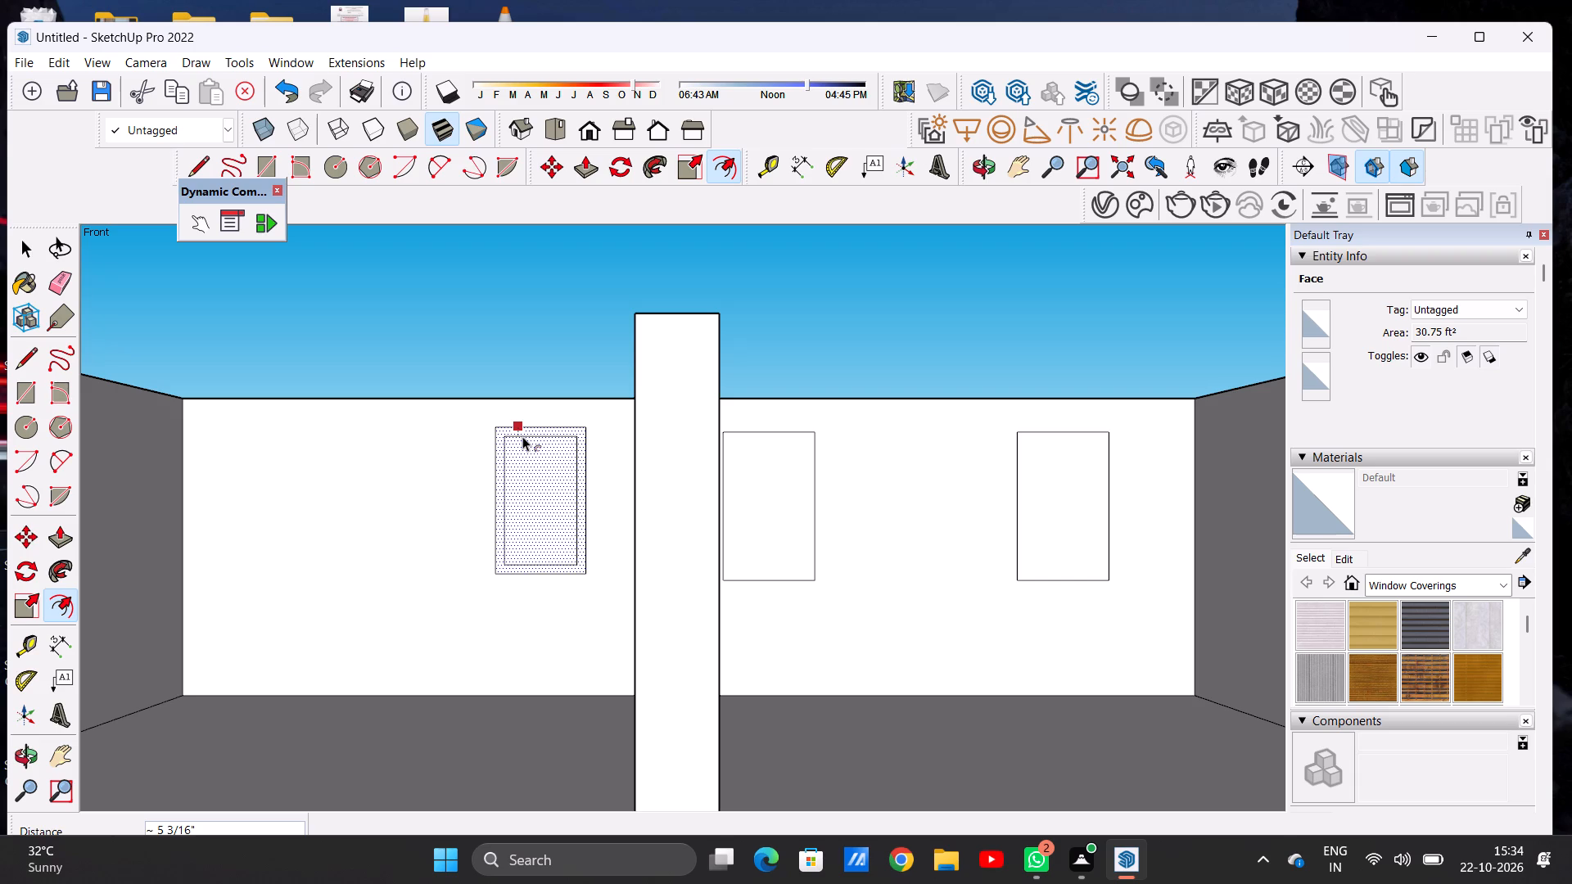
pyautogui.click(524, 438)
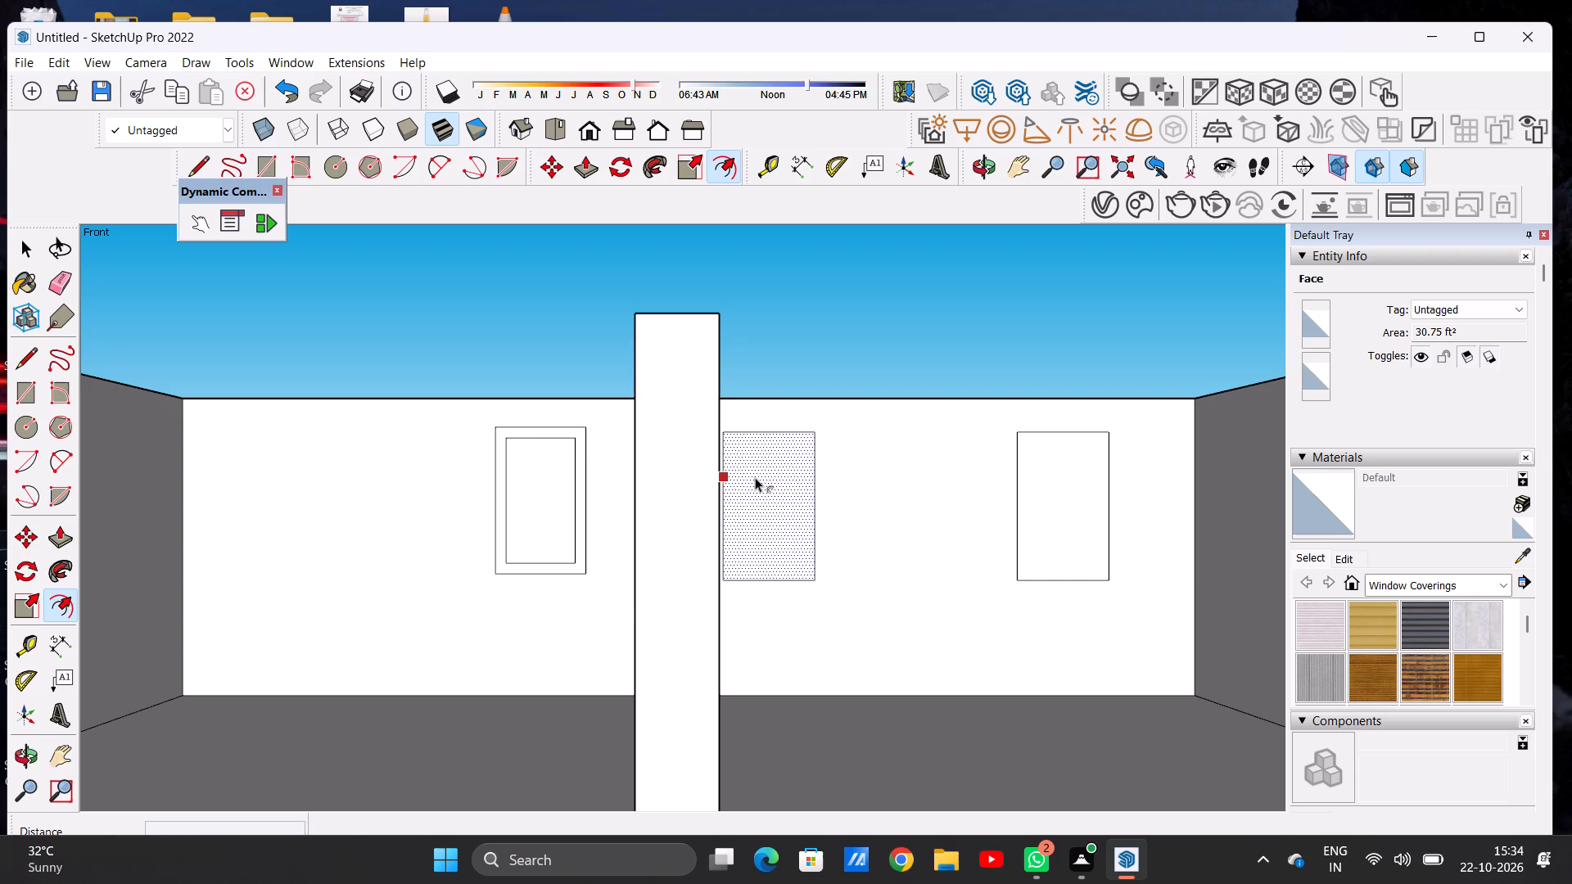
pyautogui.doubleClick(755, 477)
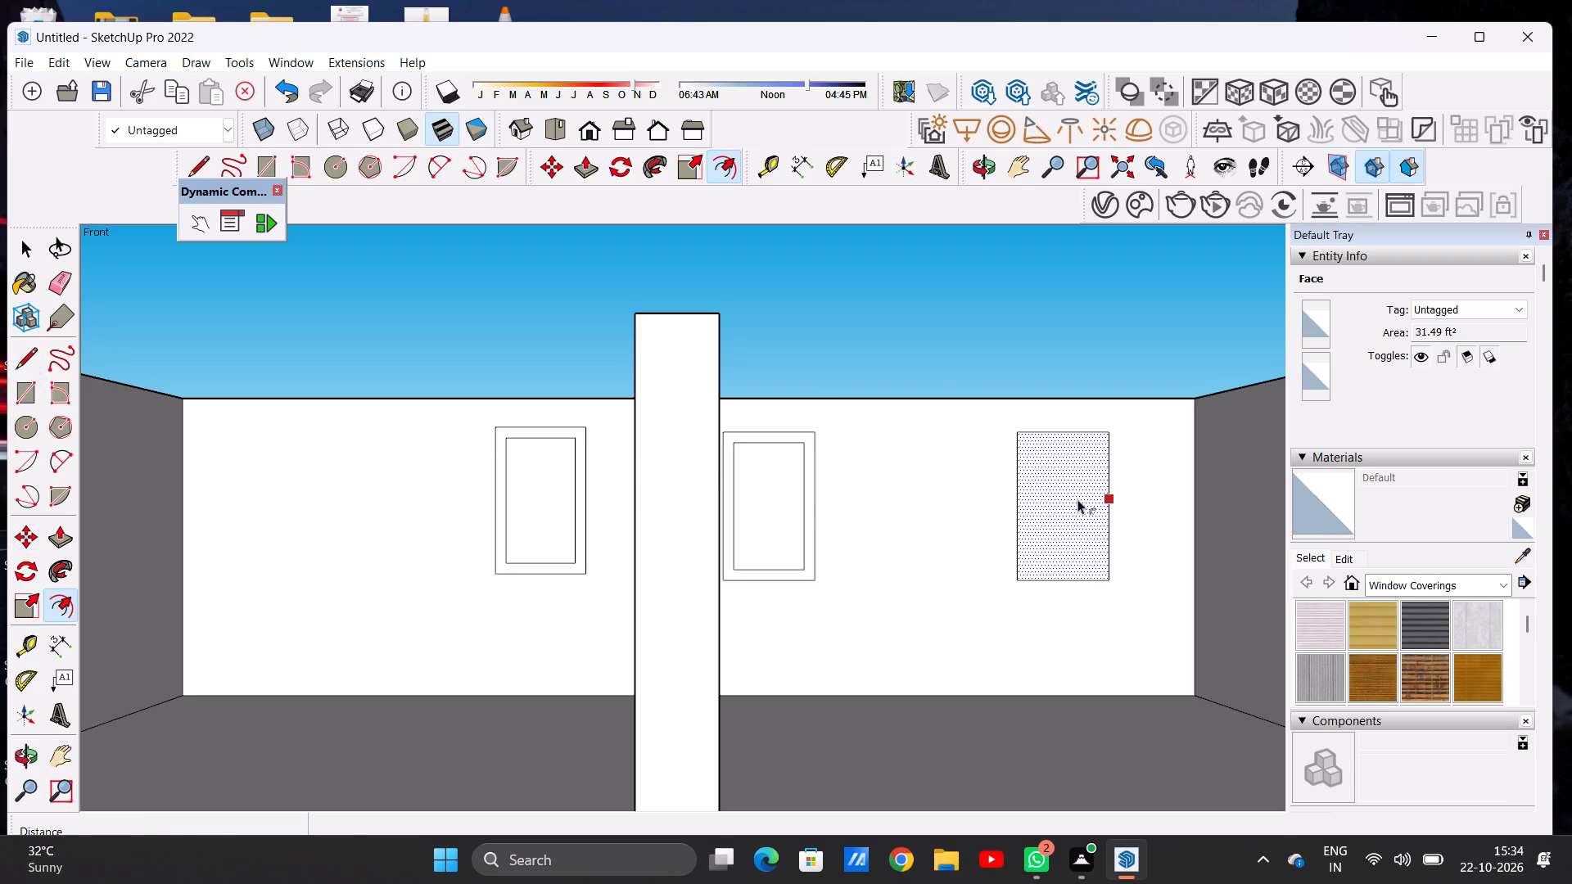
pyautogui.doubleClick(1077, 499)
pyautogui.press('space')
# Draw two closely spaced vertical lines, each about 6' long, down the middle of the inner rectangle of the window in the bay nearer the origin.
pyautogui.scroll(-8, 940, 492)
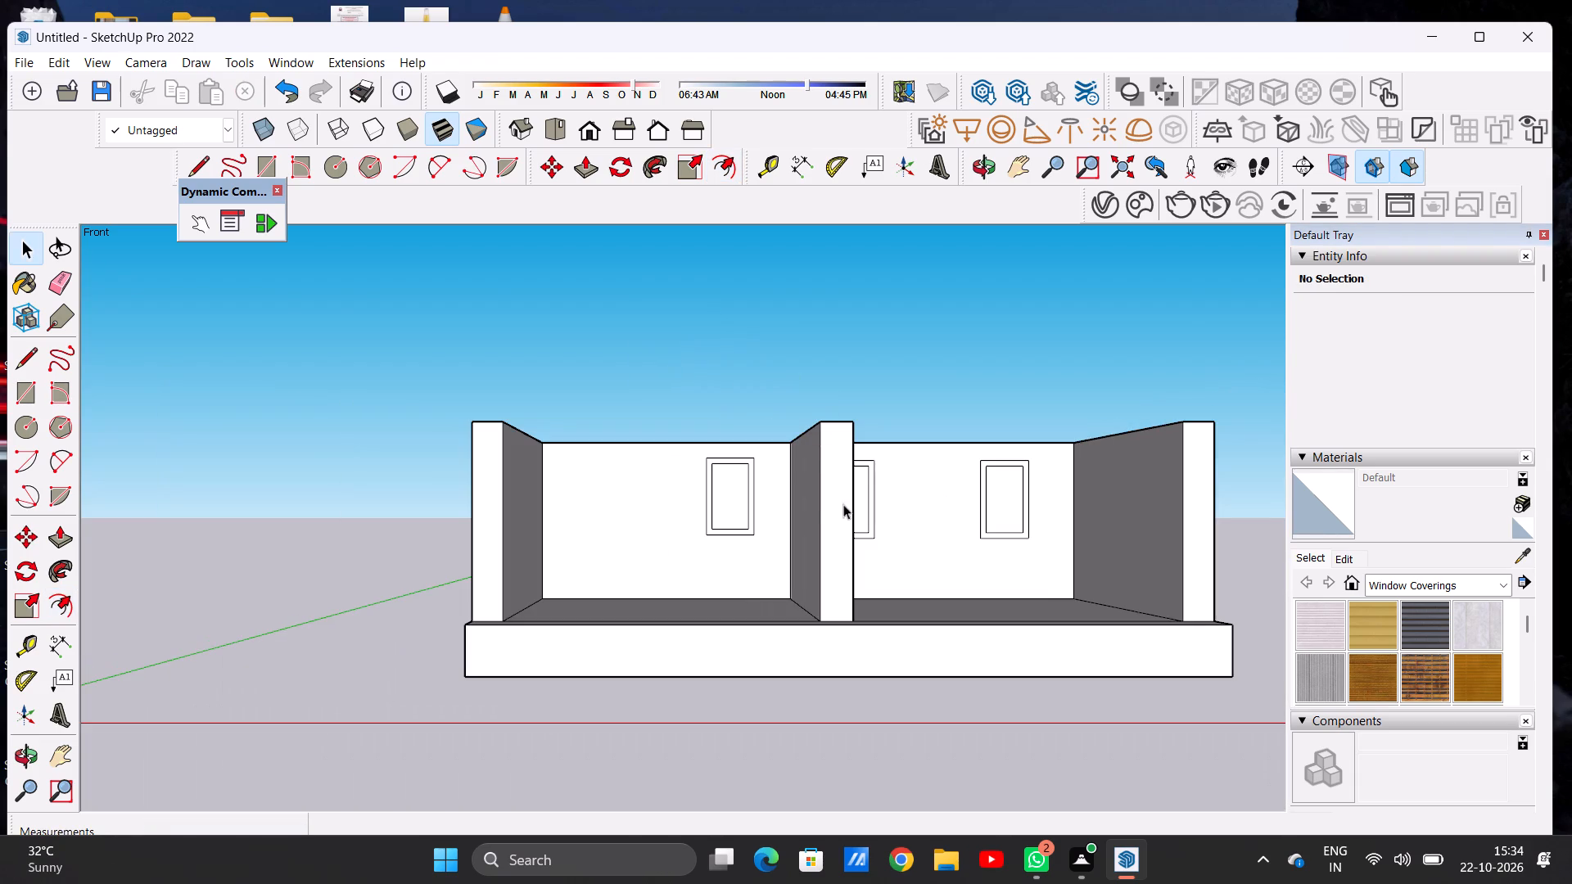
pyautogui.scroll(7, 742, 480)
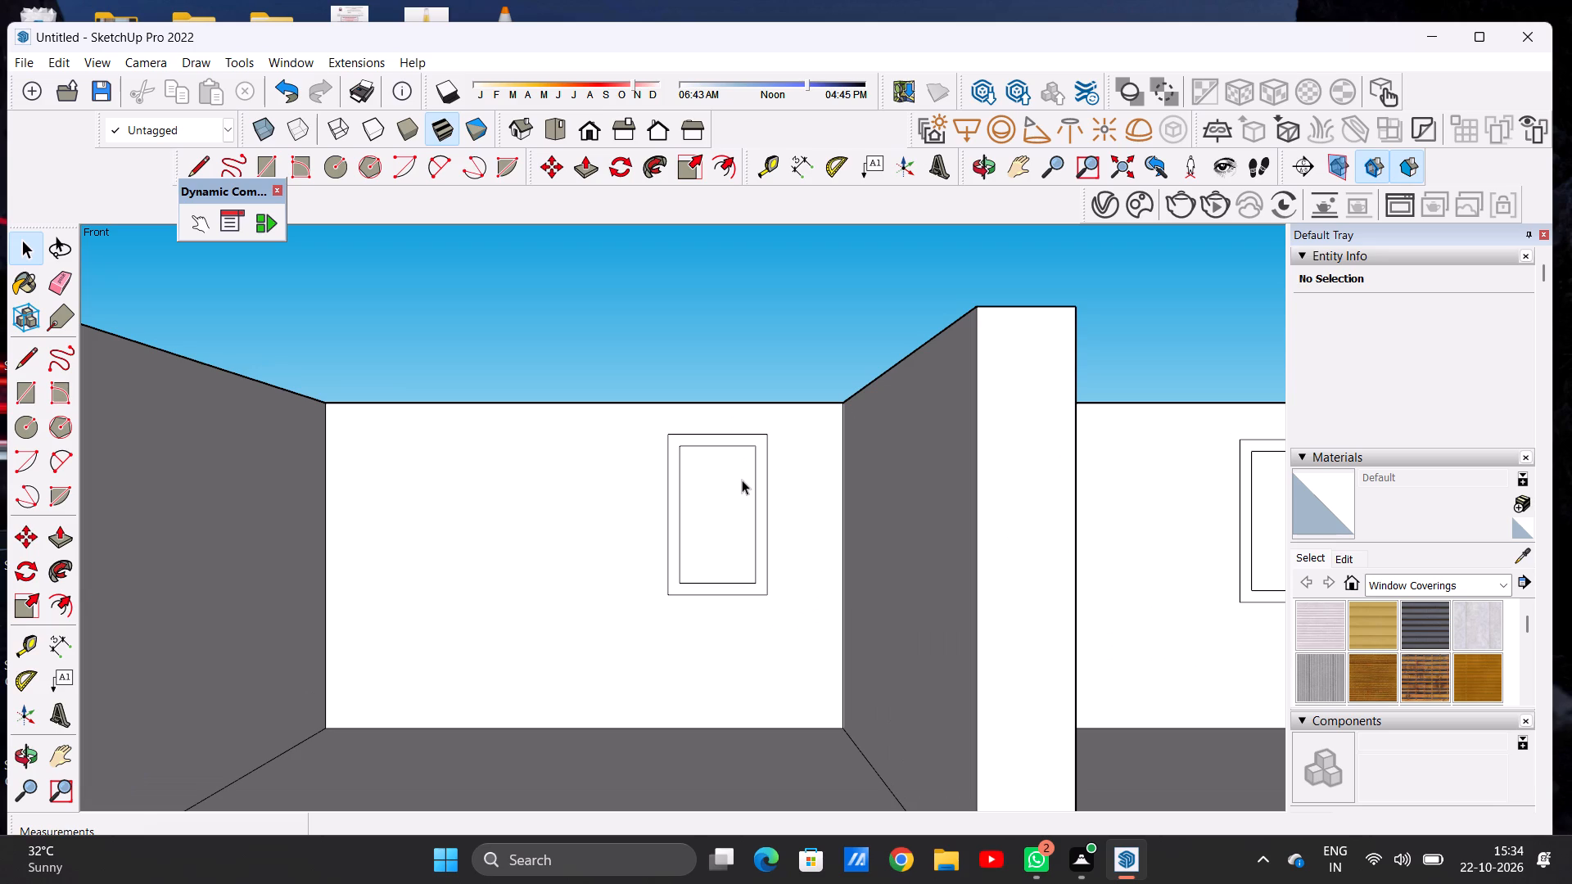
pyautogui.scroll(-9, 678, 498)
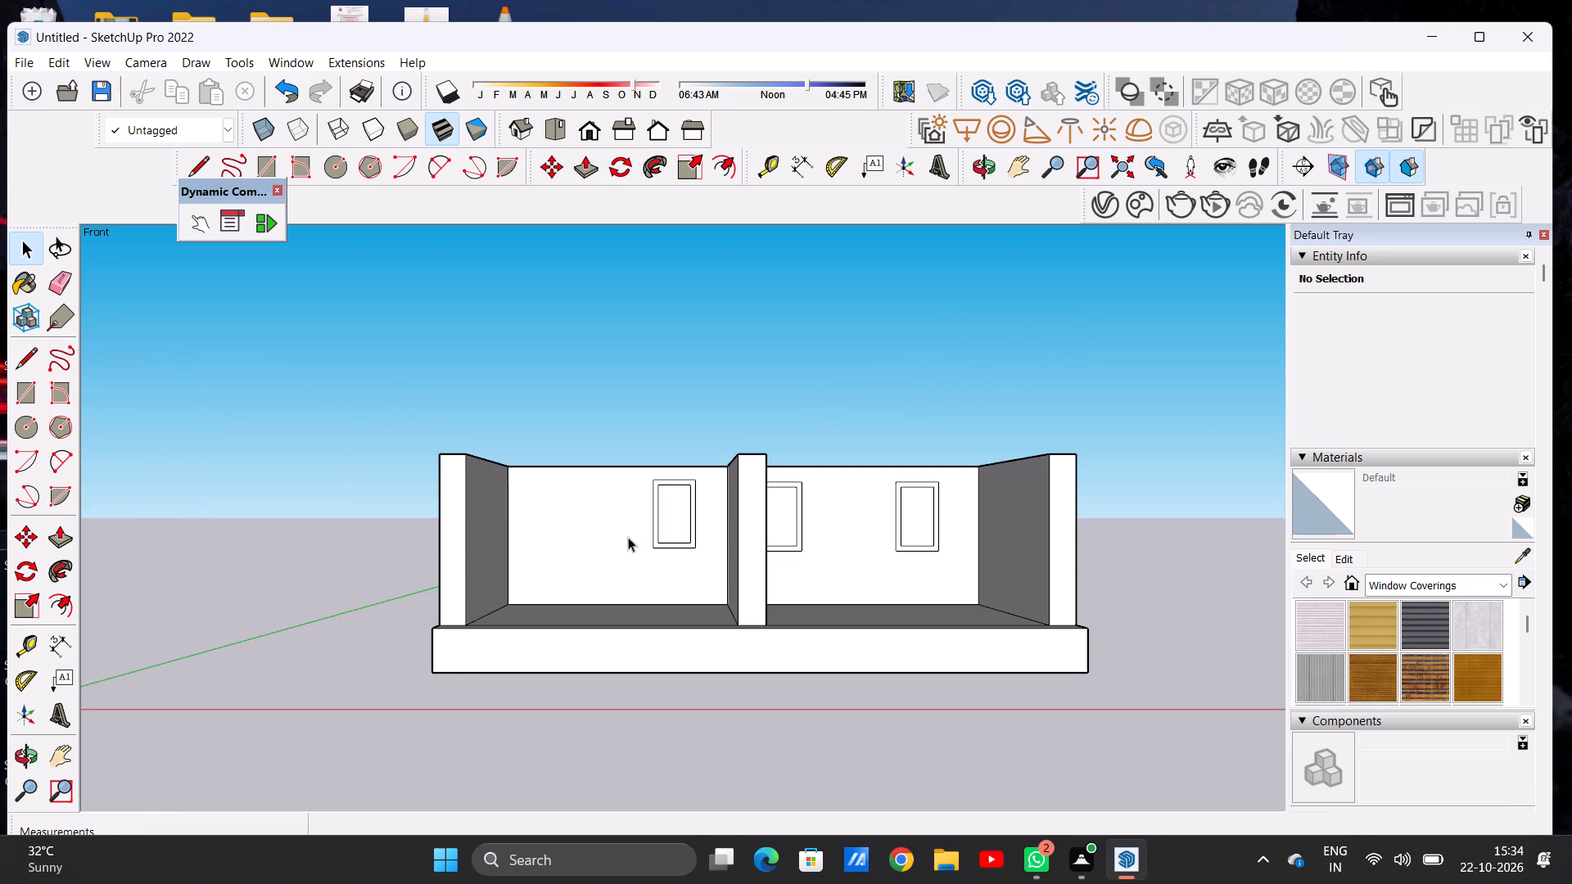
pyautogui.scroll(8, 764, 420)
pyautogui.scroll(9, 535, 722)
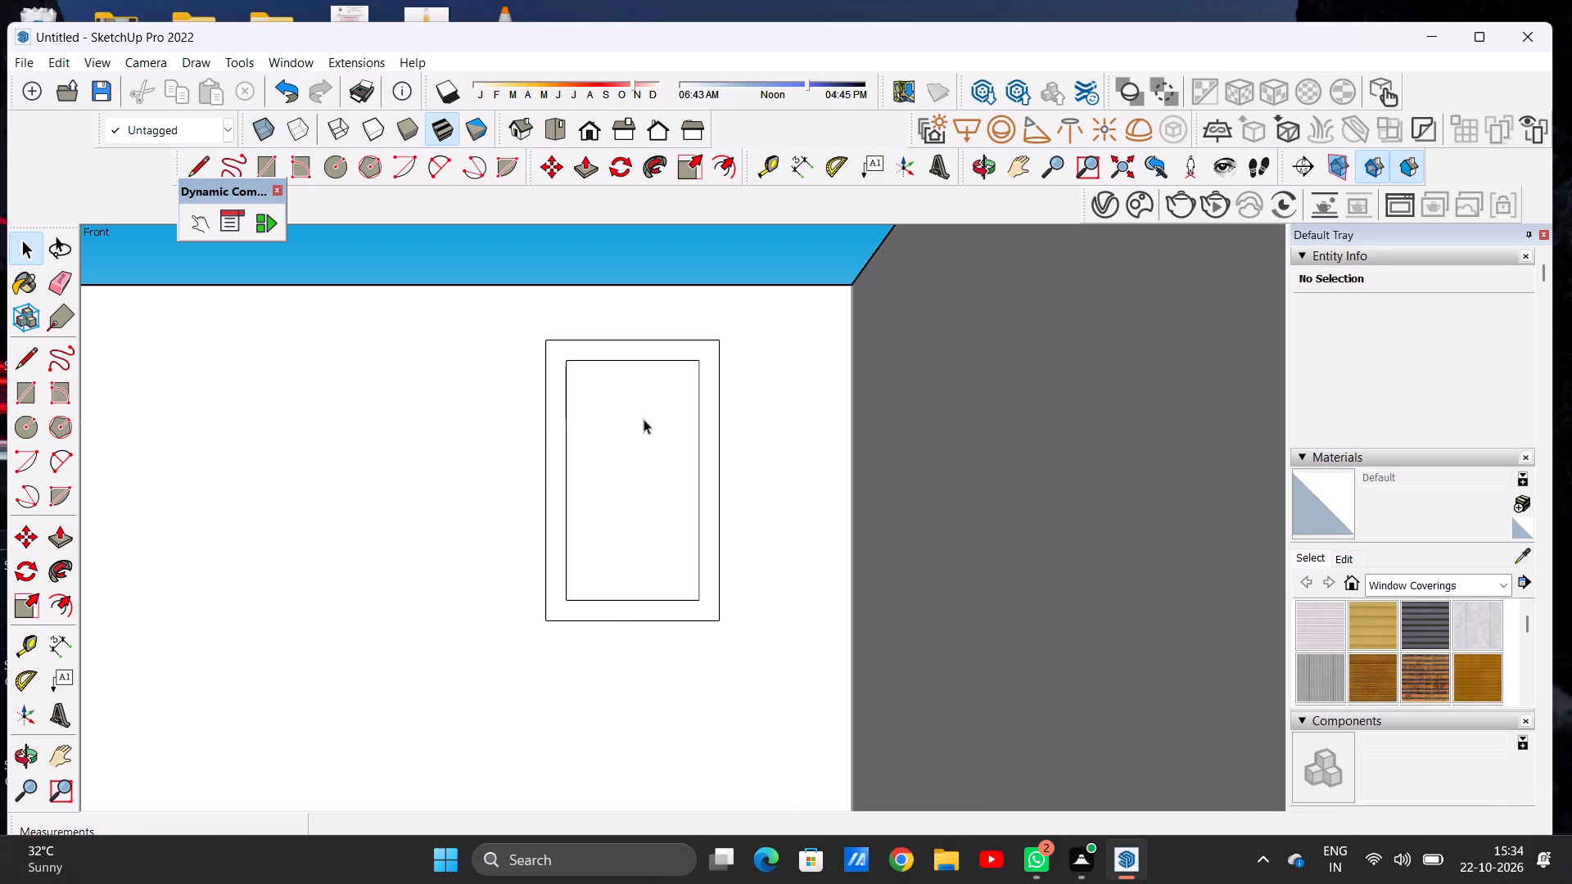
pyautogui.scroll(3, 688, 347)
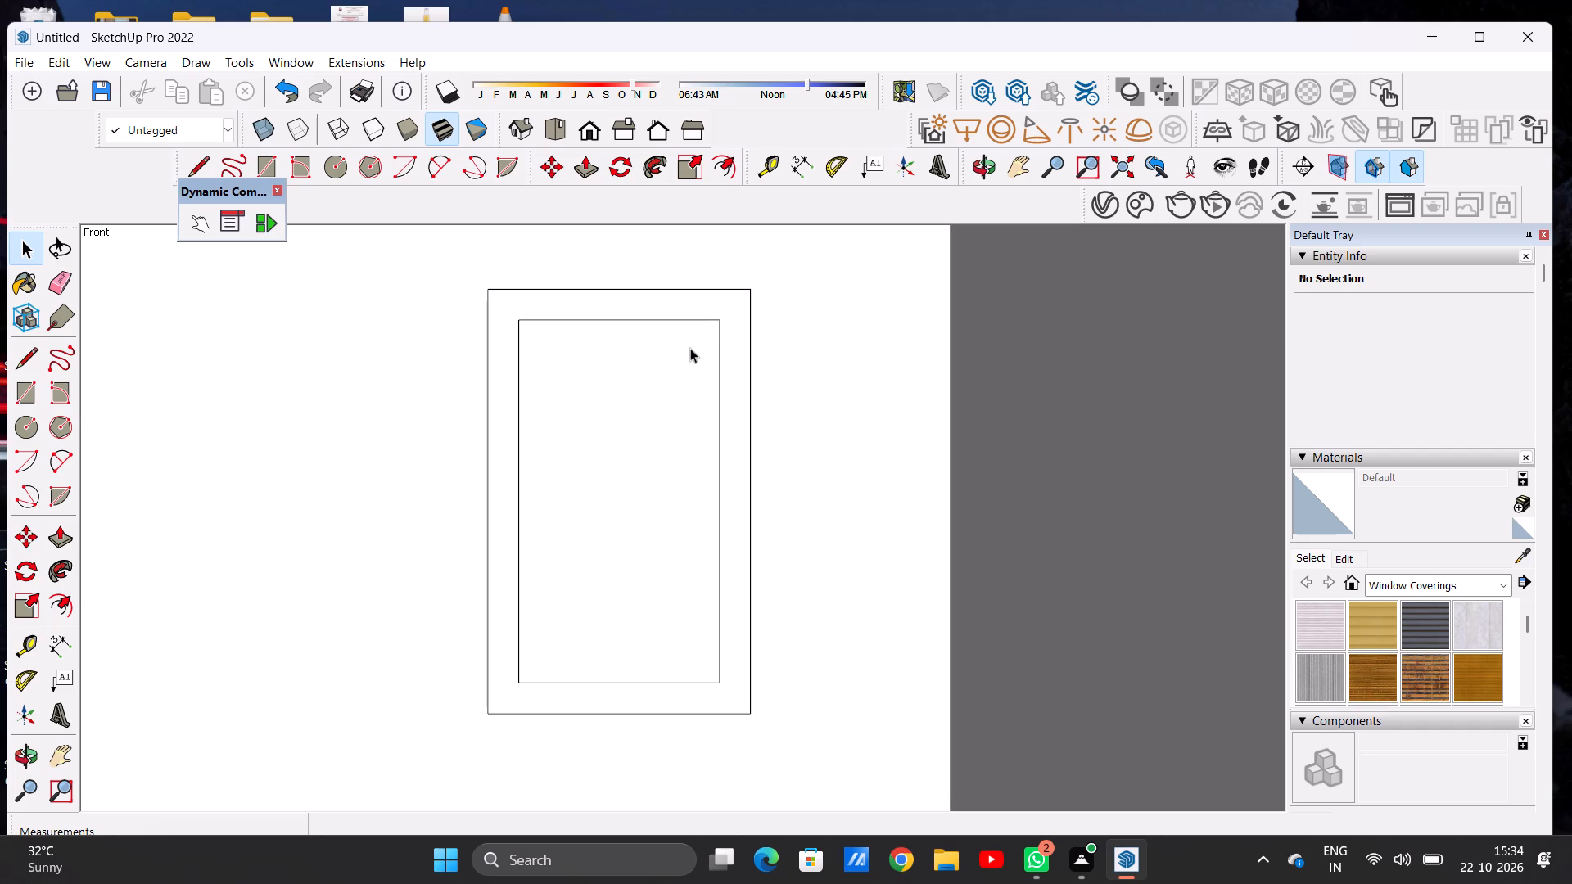
pyautogui.scroll(-6, 679, 342)
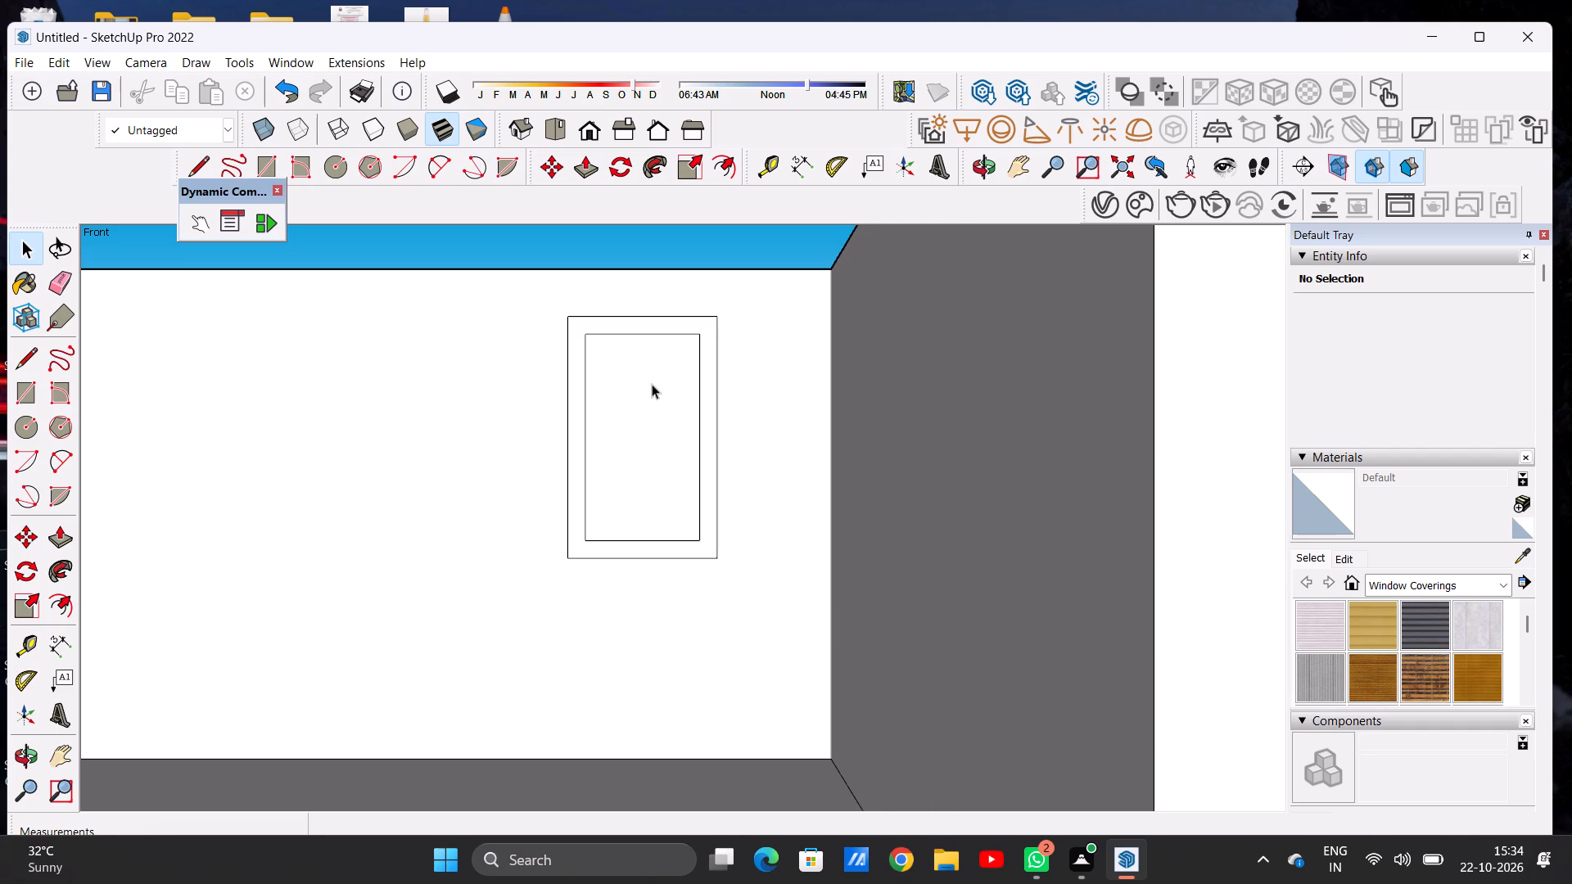
pyautogui.press('l')
pyautogui.scroll(2, 652, 375)
pyautogui.scroll(-1, 652, 375)
pyautogui.scroll(1, 652, 375)
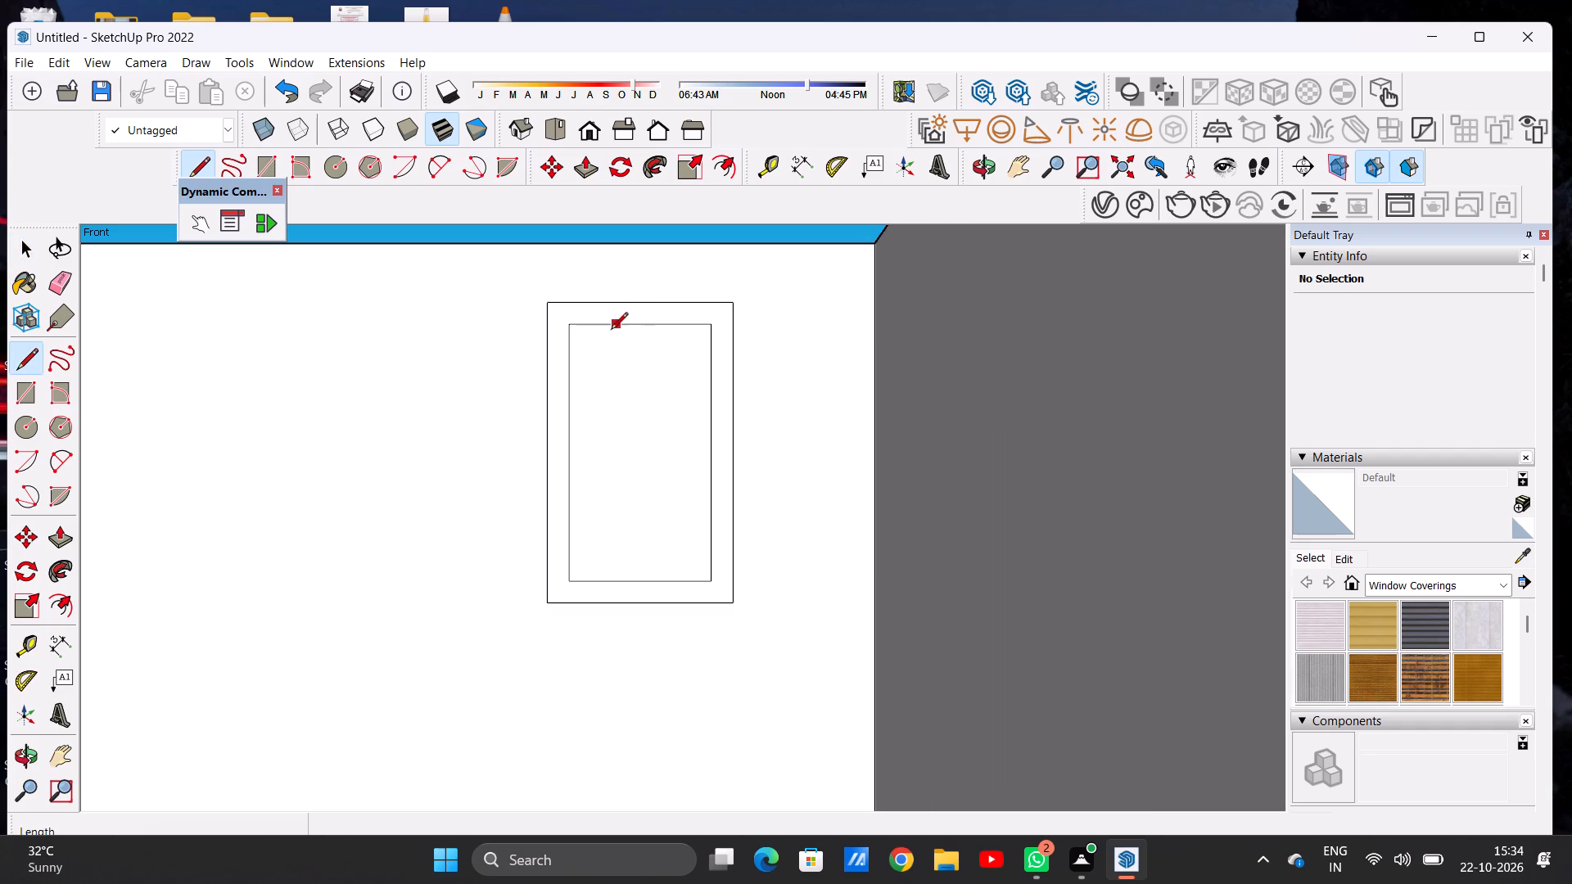
pyautogui.scroll(6, 641, 327)
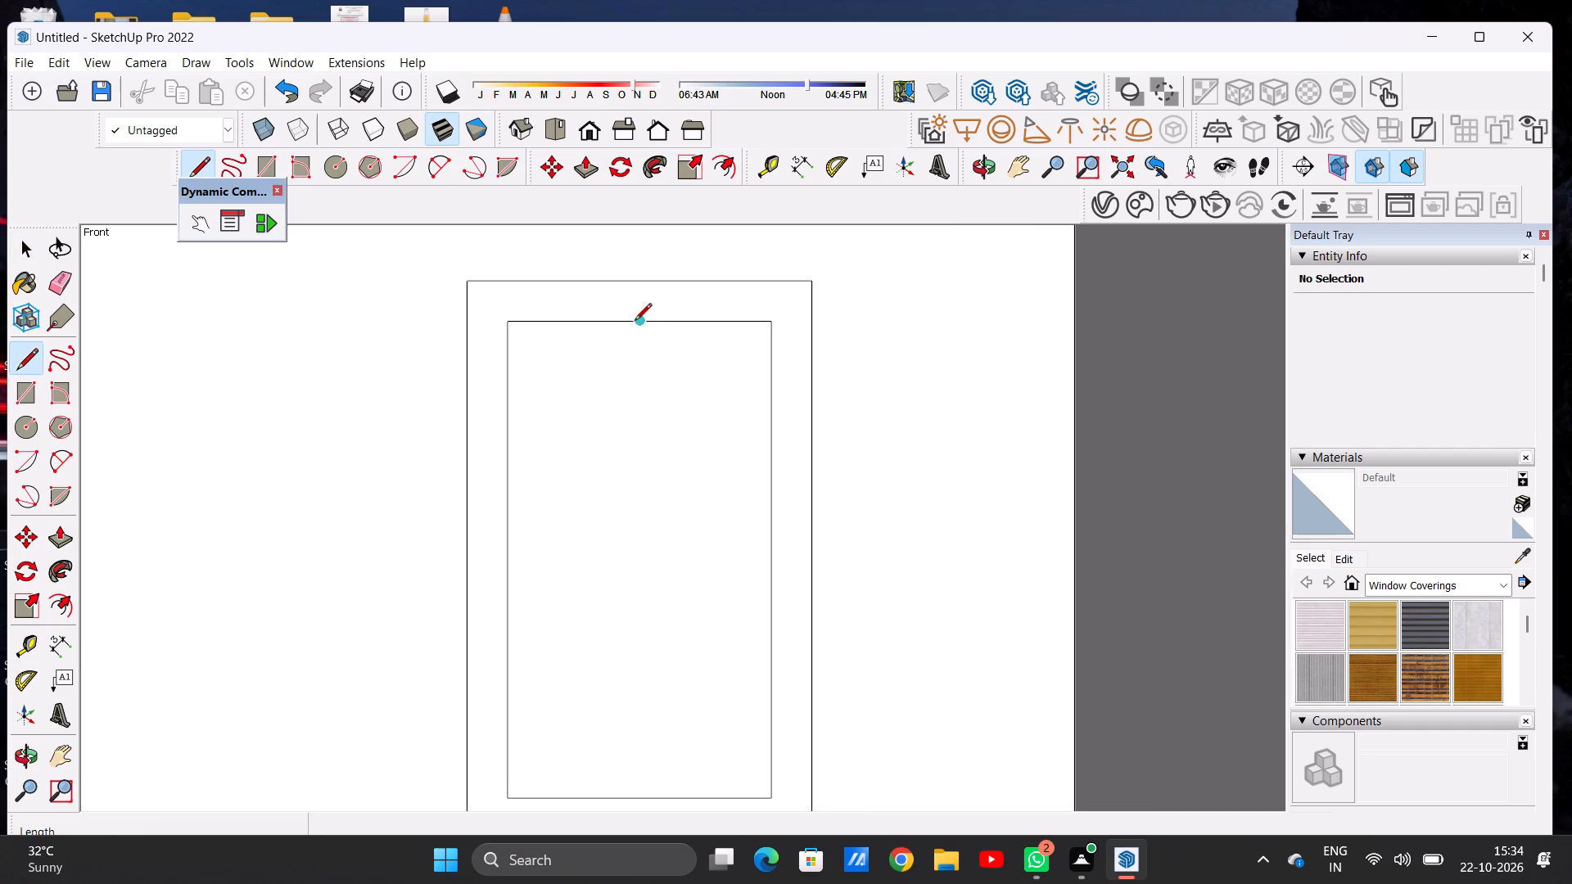
pyautogui.click(621, 320)
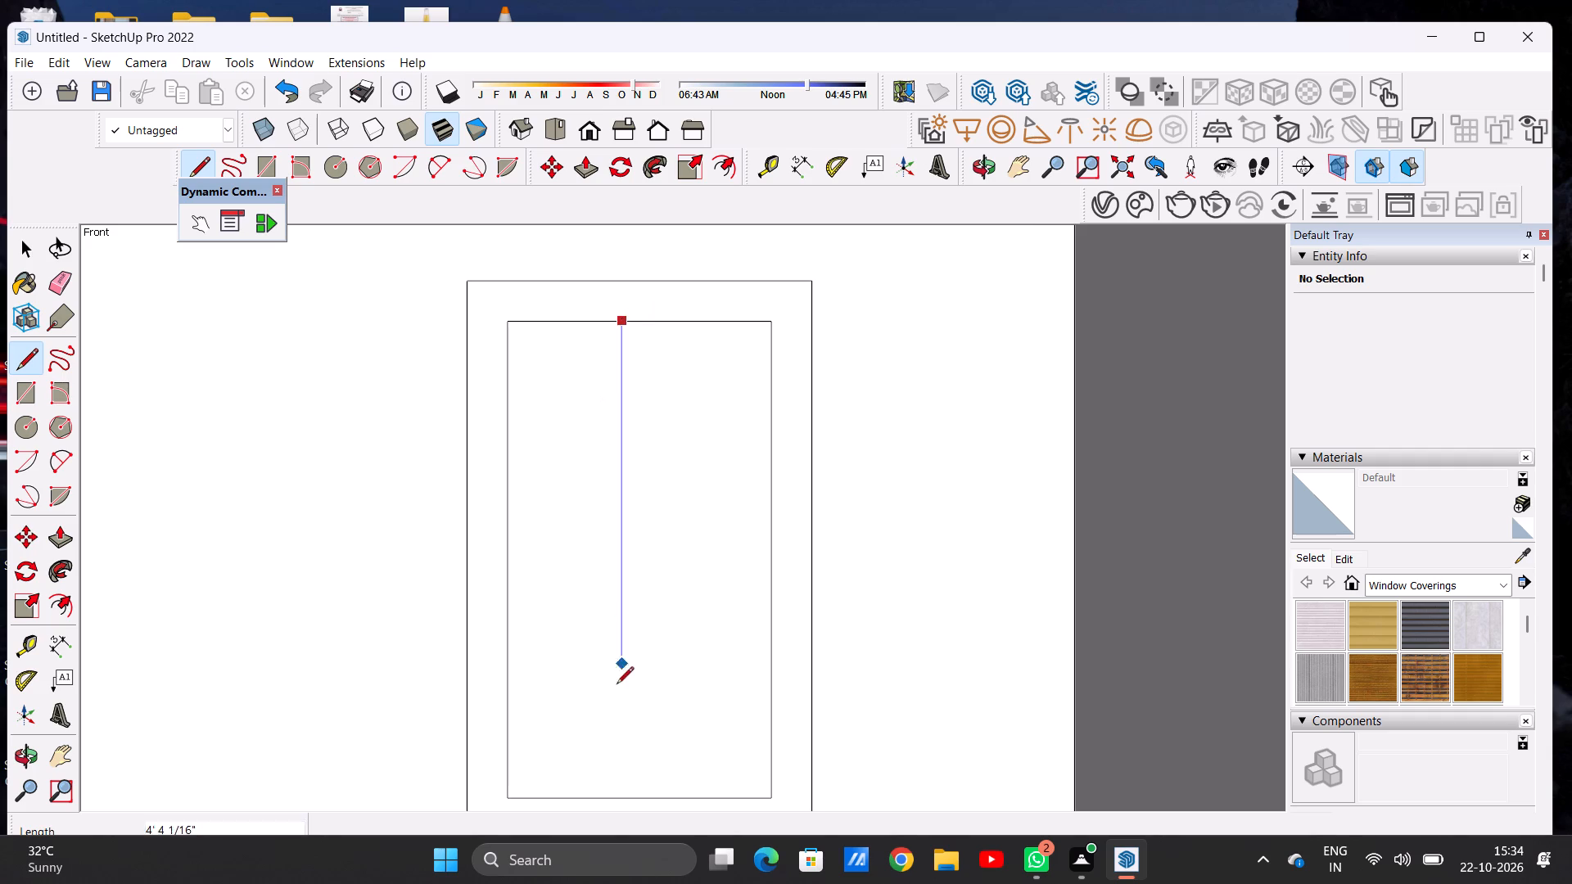
pyautogui.scroll(-7, 618, 543)
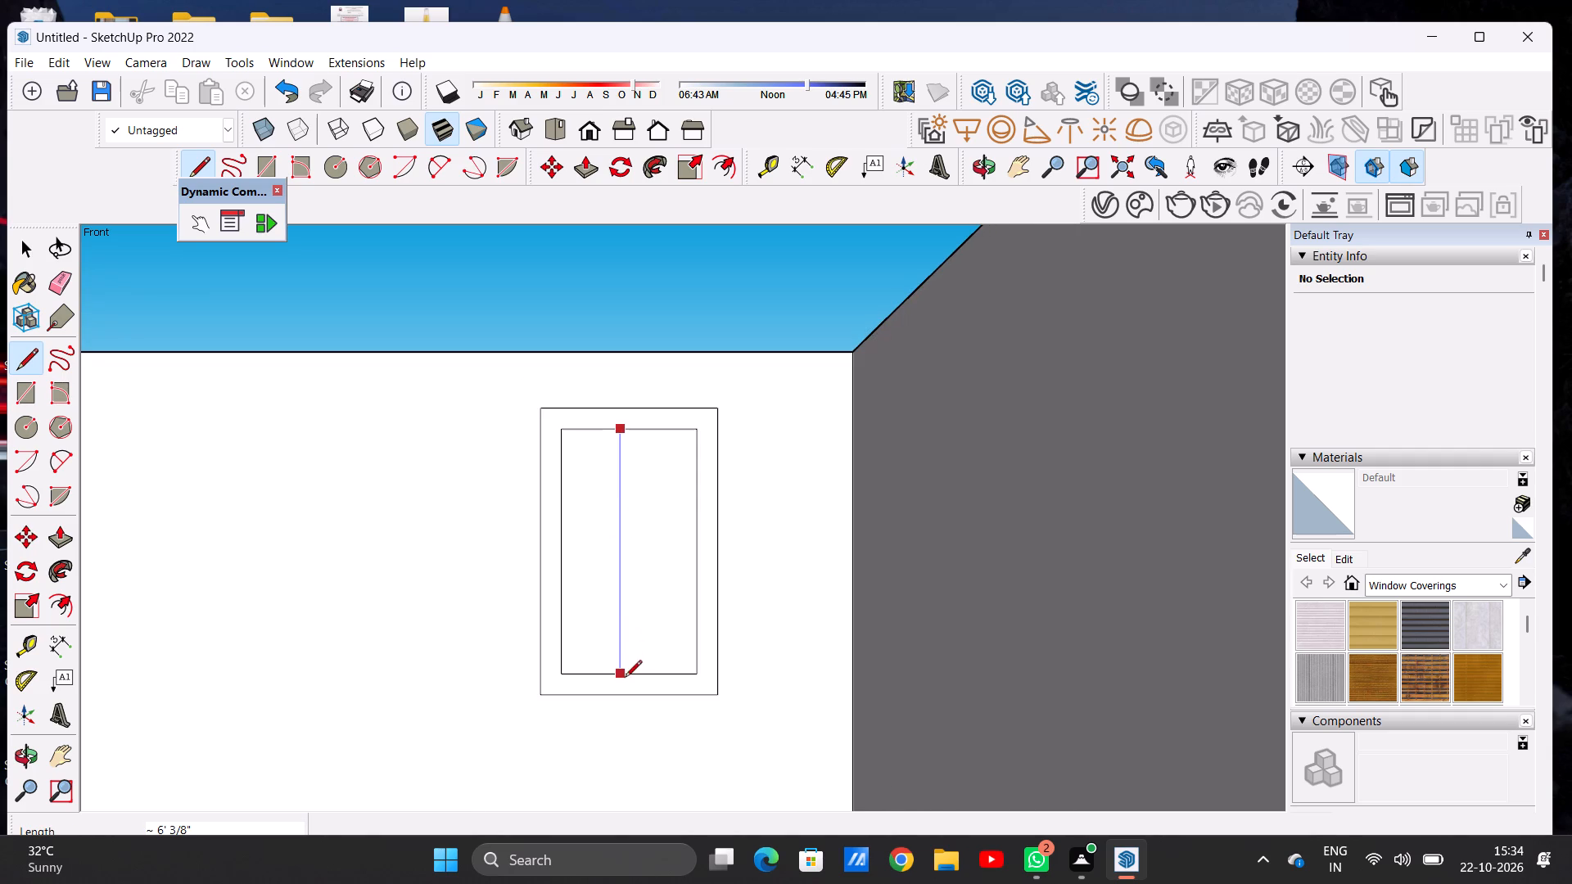
pyautogui.click(625, 679)
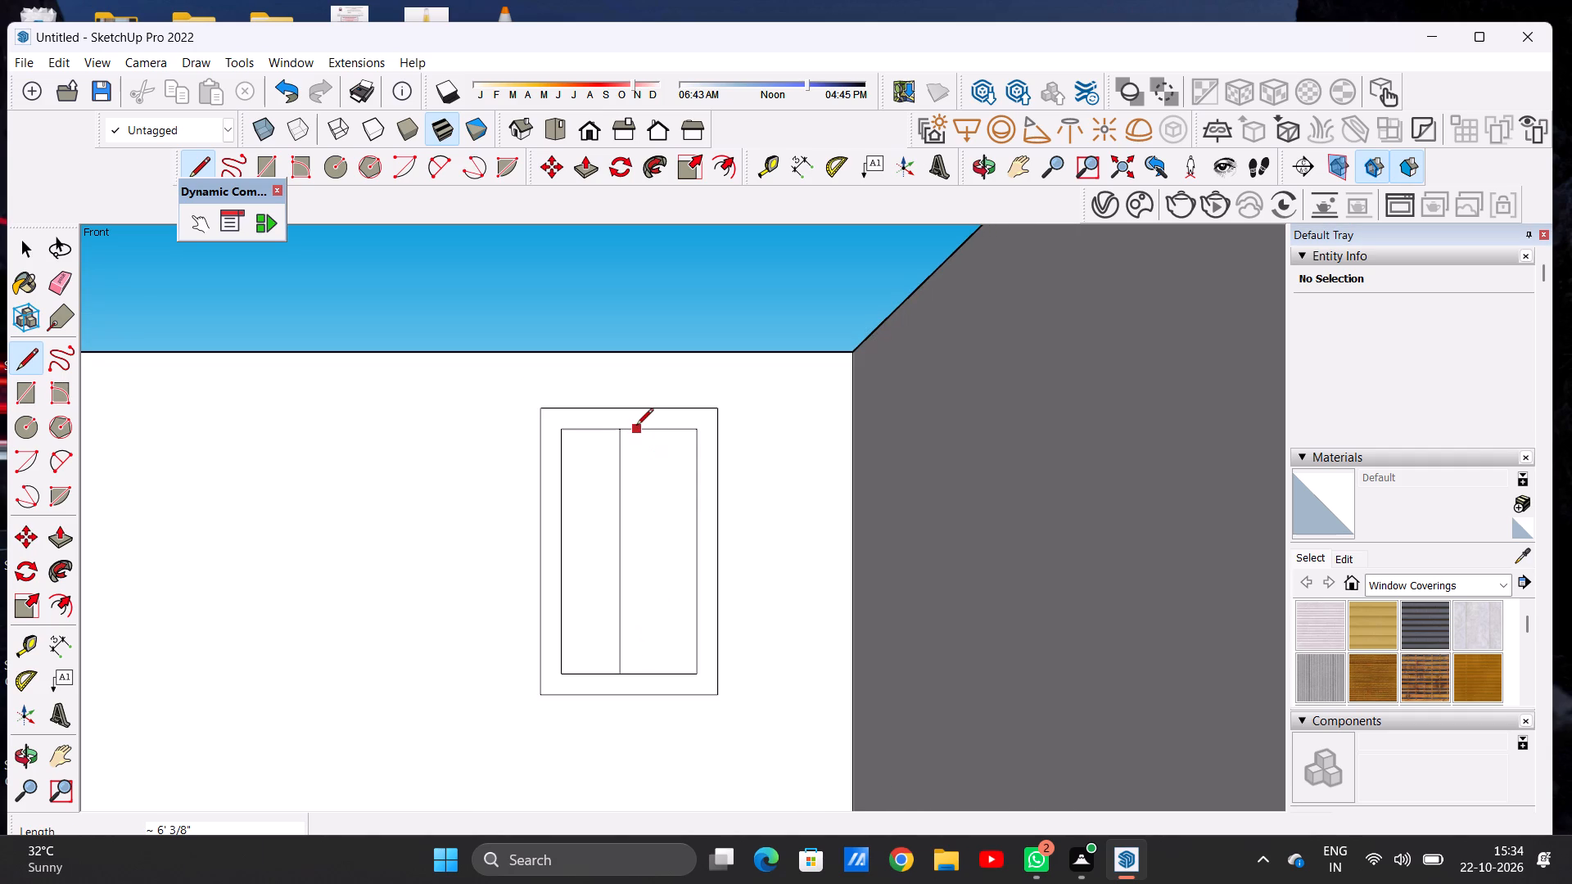
pyautogui.click(635, 425)
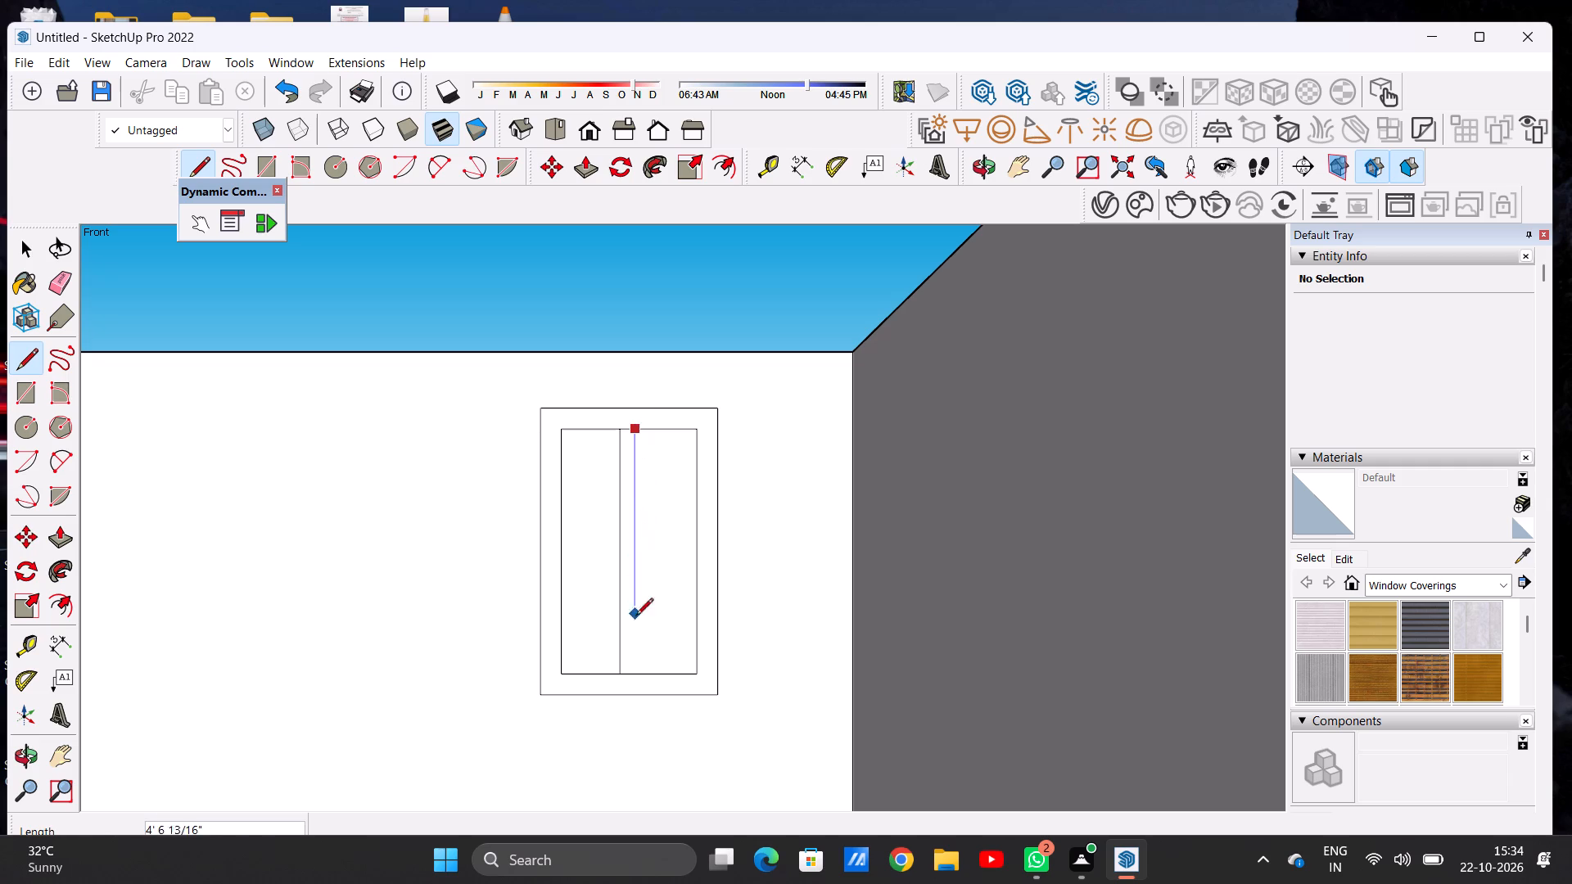
pyautogui.click(632, 665)
# Draw two closely spaced vertical lines, each about 6' 1" long, down the middle of the inner rectangle of the farther bay's window beside the divider.
pyautogui.scroll(-17, 594, 612)
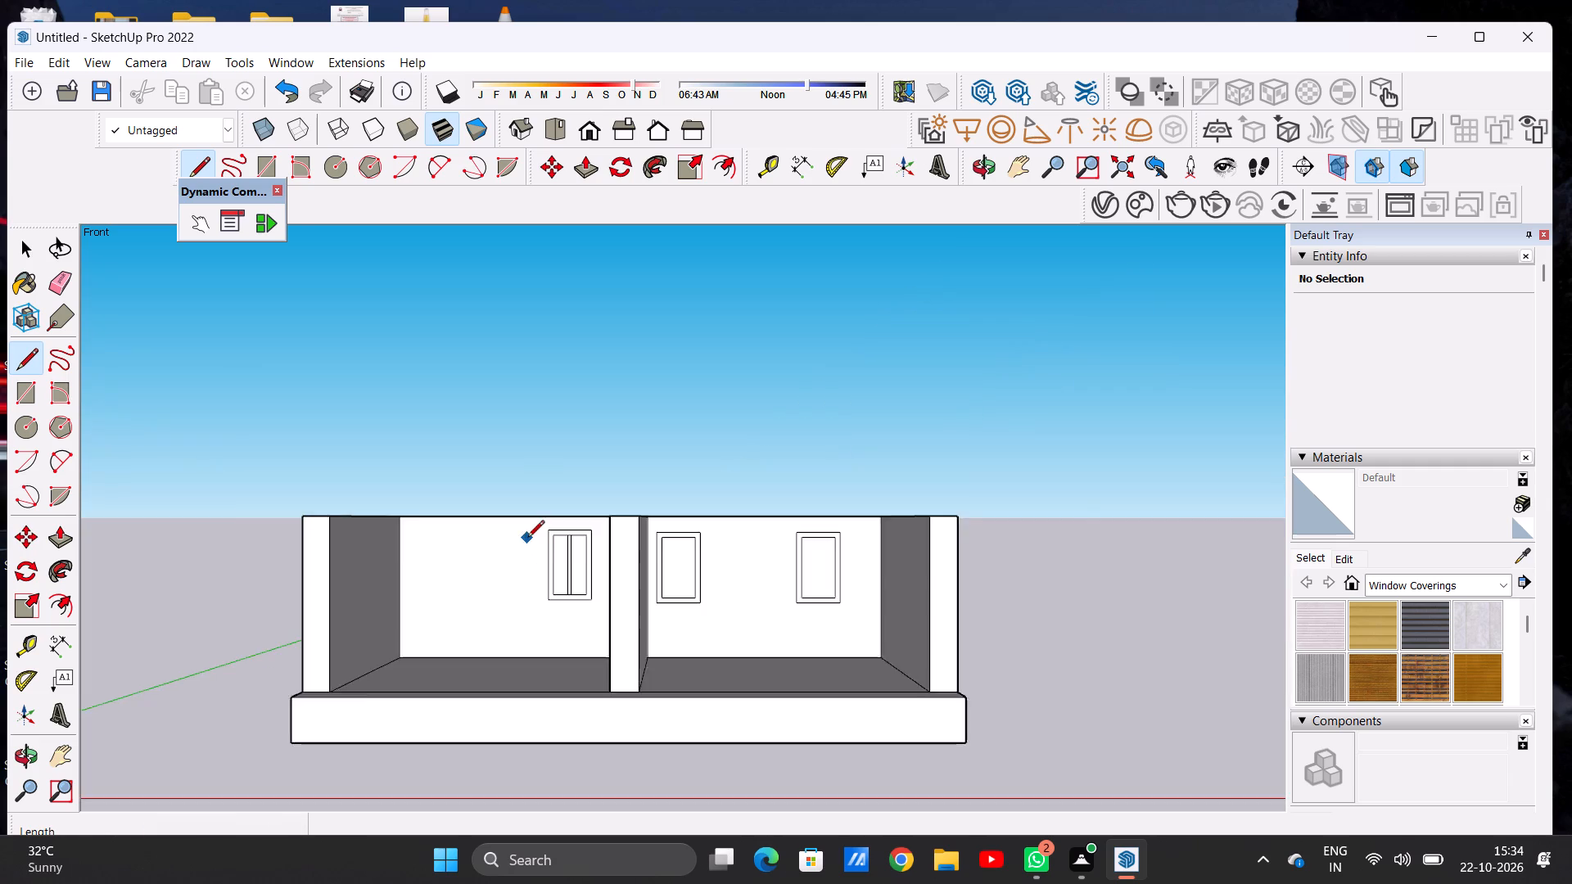
pyautogui.scroll(-3, 527, 539)
pyautogui.scroll(4, 670, 564)
pyautogui.scroll(8, 544, 695)
pyautogui.scroll(8, 742, 402)
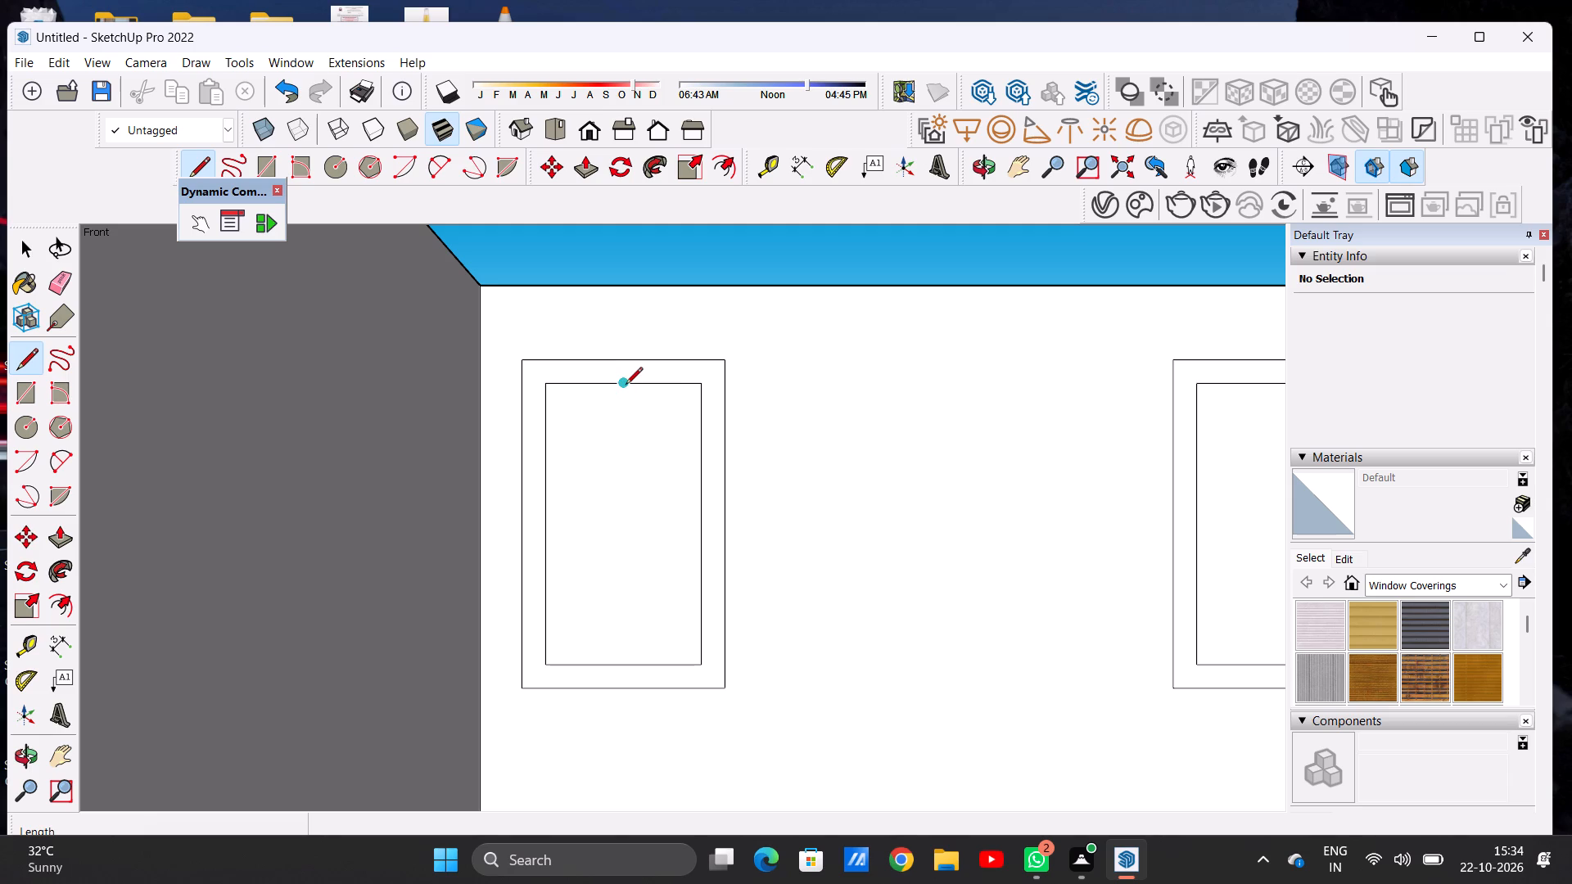
pyautogui.click(611, 383)
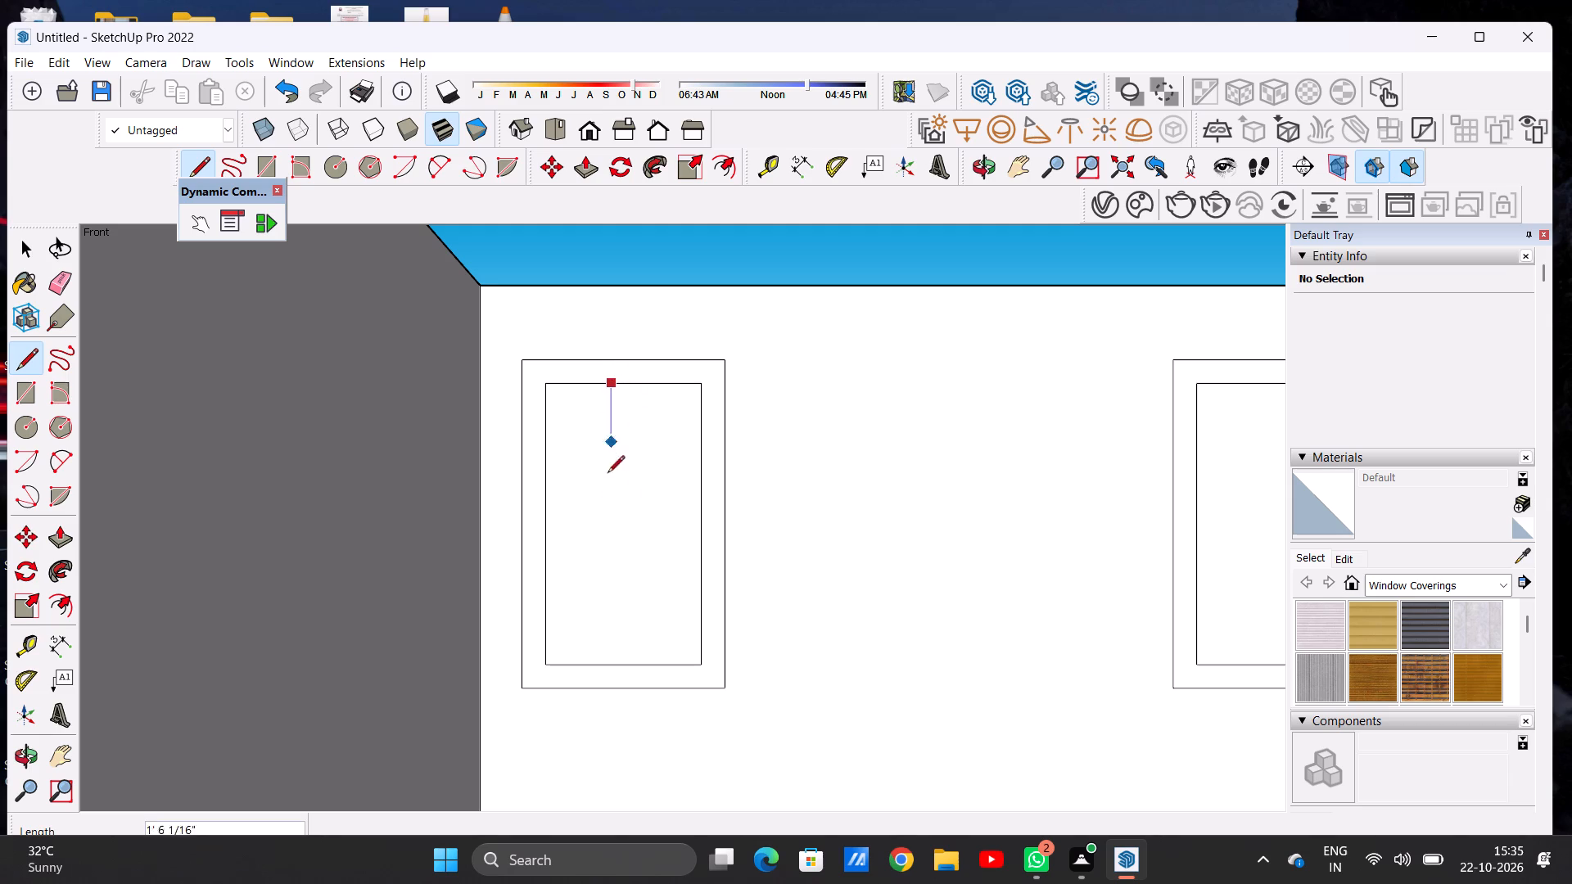
pyautogui.click(614, 668)
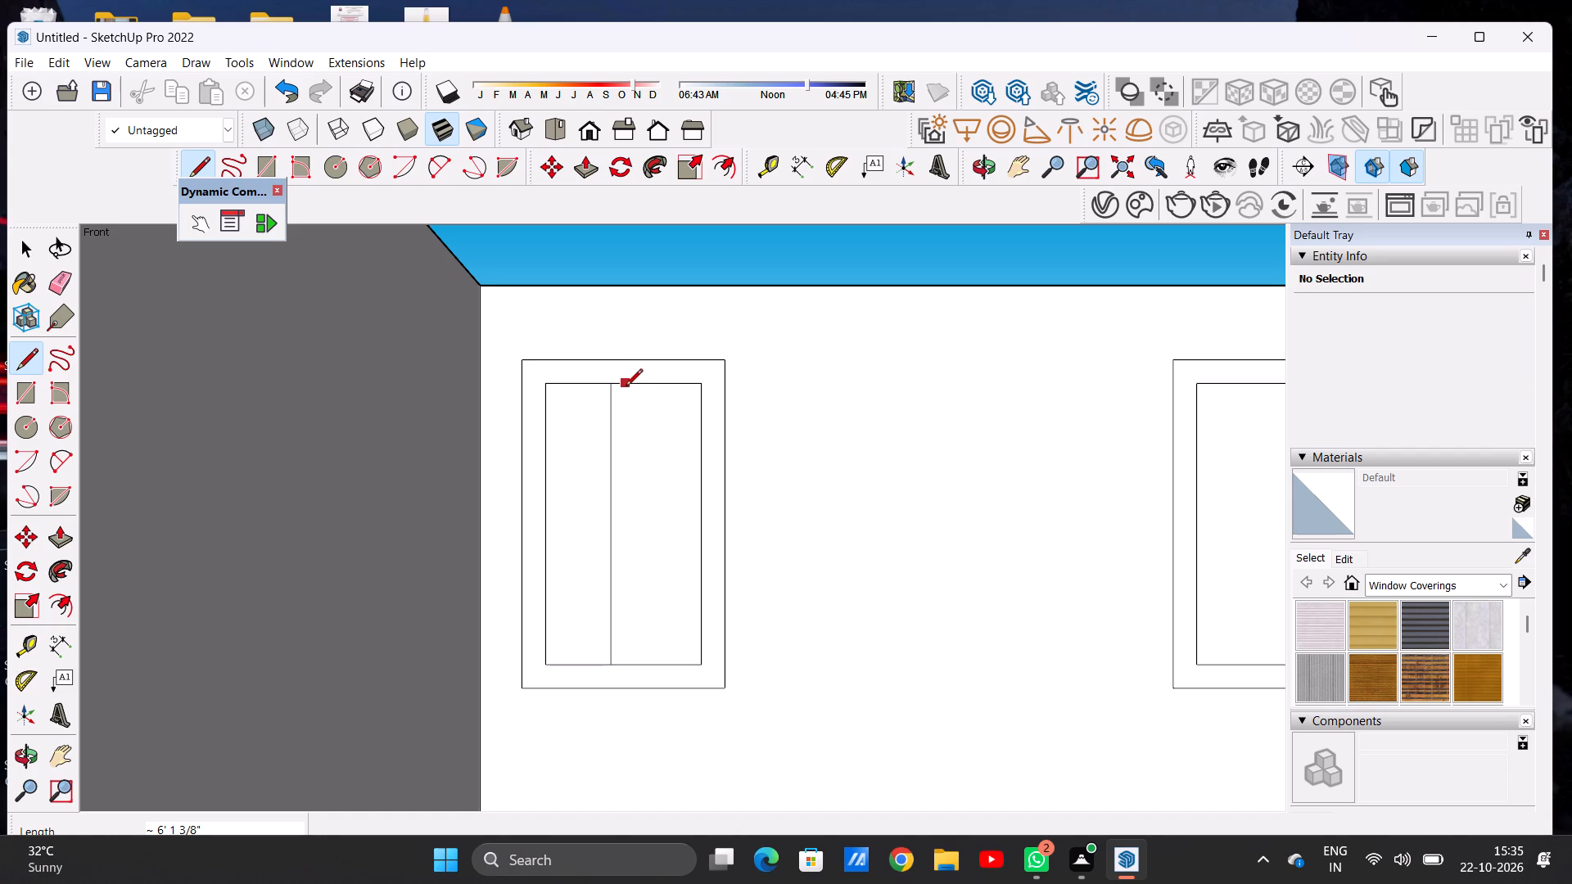
pyautogui.click(626, 384)
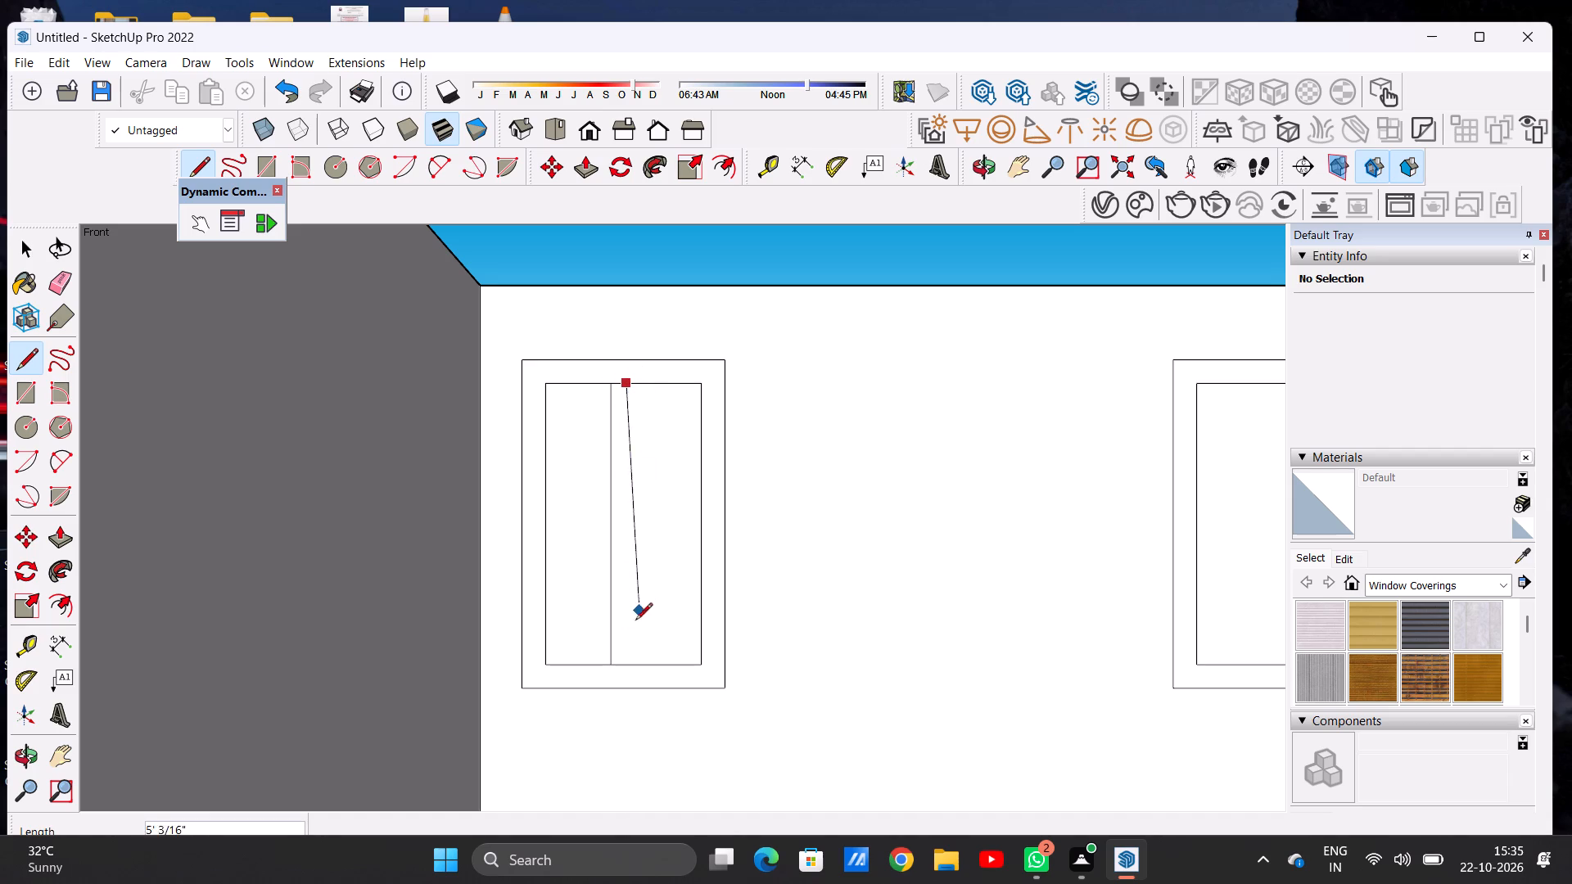
pyautogui.click(629, 662)
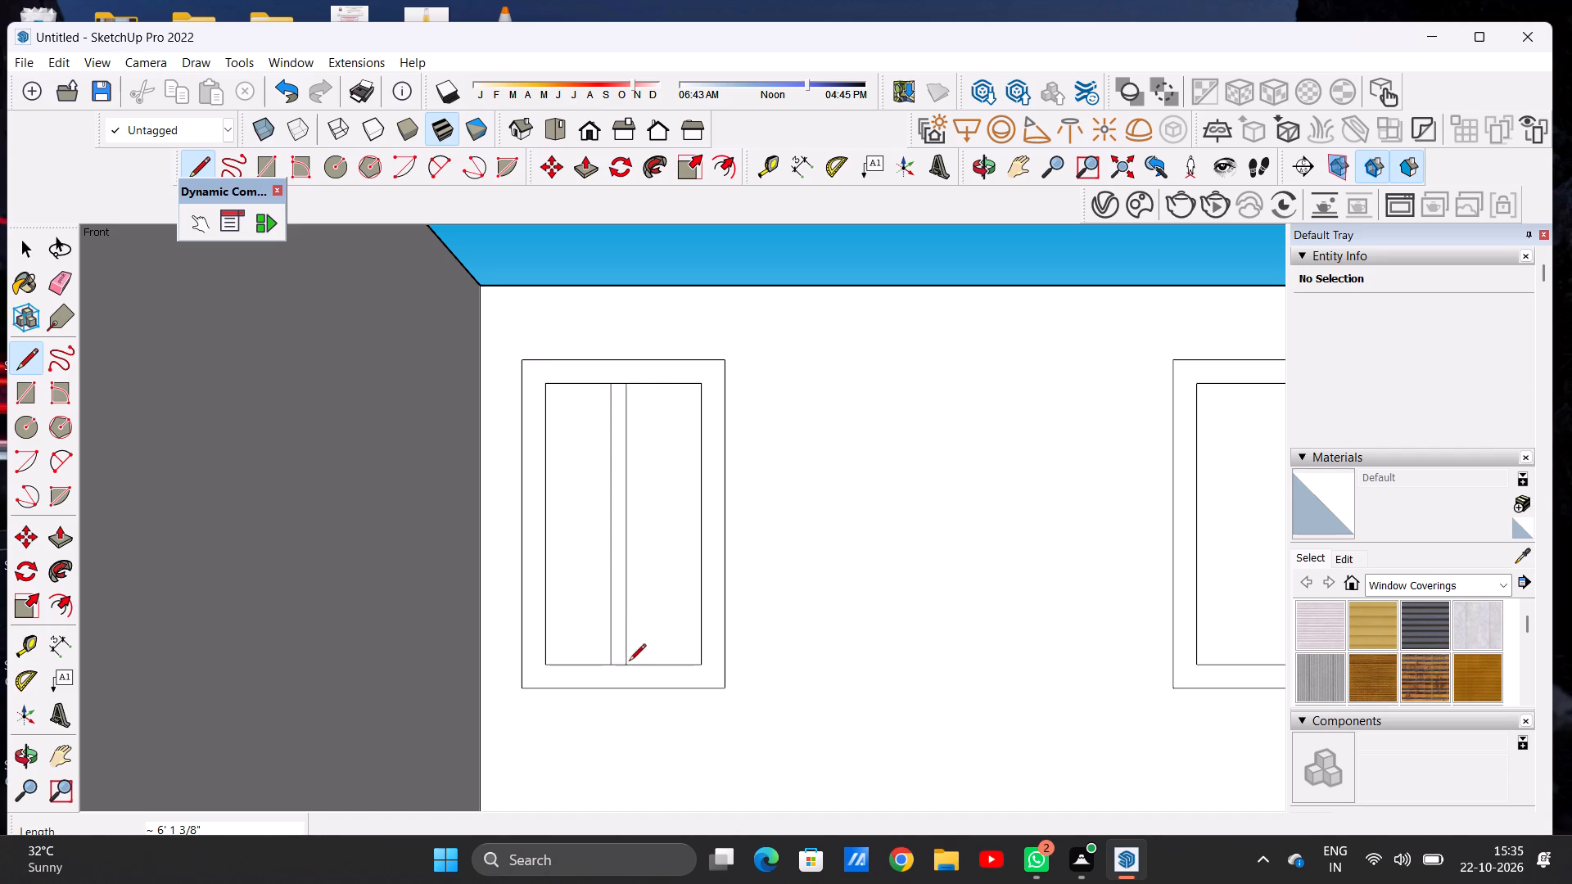
# Draw two closely spaced vertical lines, each about 6' 1" long, inside the inner rectangle of the farther bay's window near its outer side wall.
pyautogui.scroll(-5, 612, 626)
pyautogui.scroll(1, 612, 626)
pyautogui.scroll(-10, 612, 626)
pyautogui.scroll(7, 802, 633)
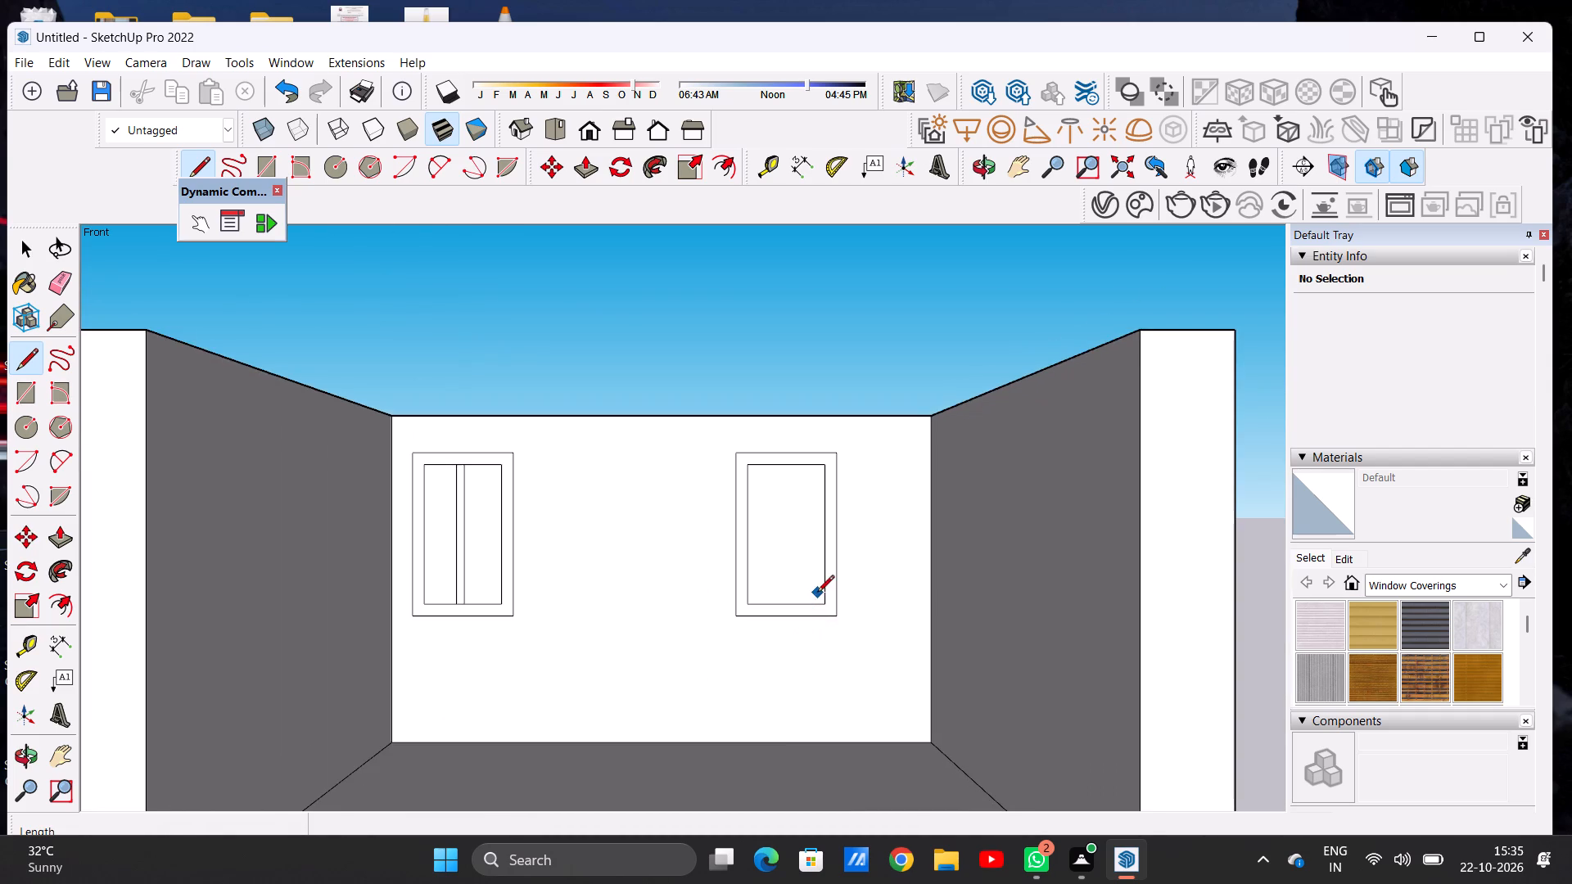
pyautogui.scroll(3, 817, 593)
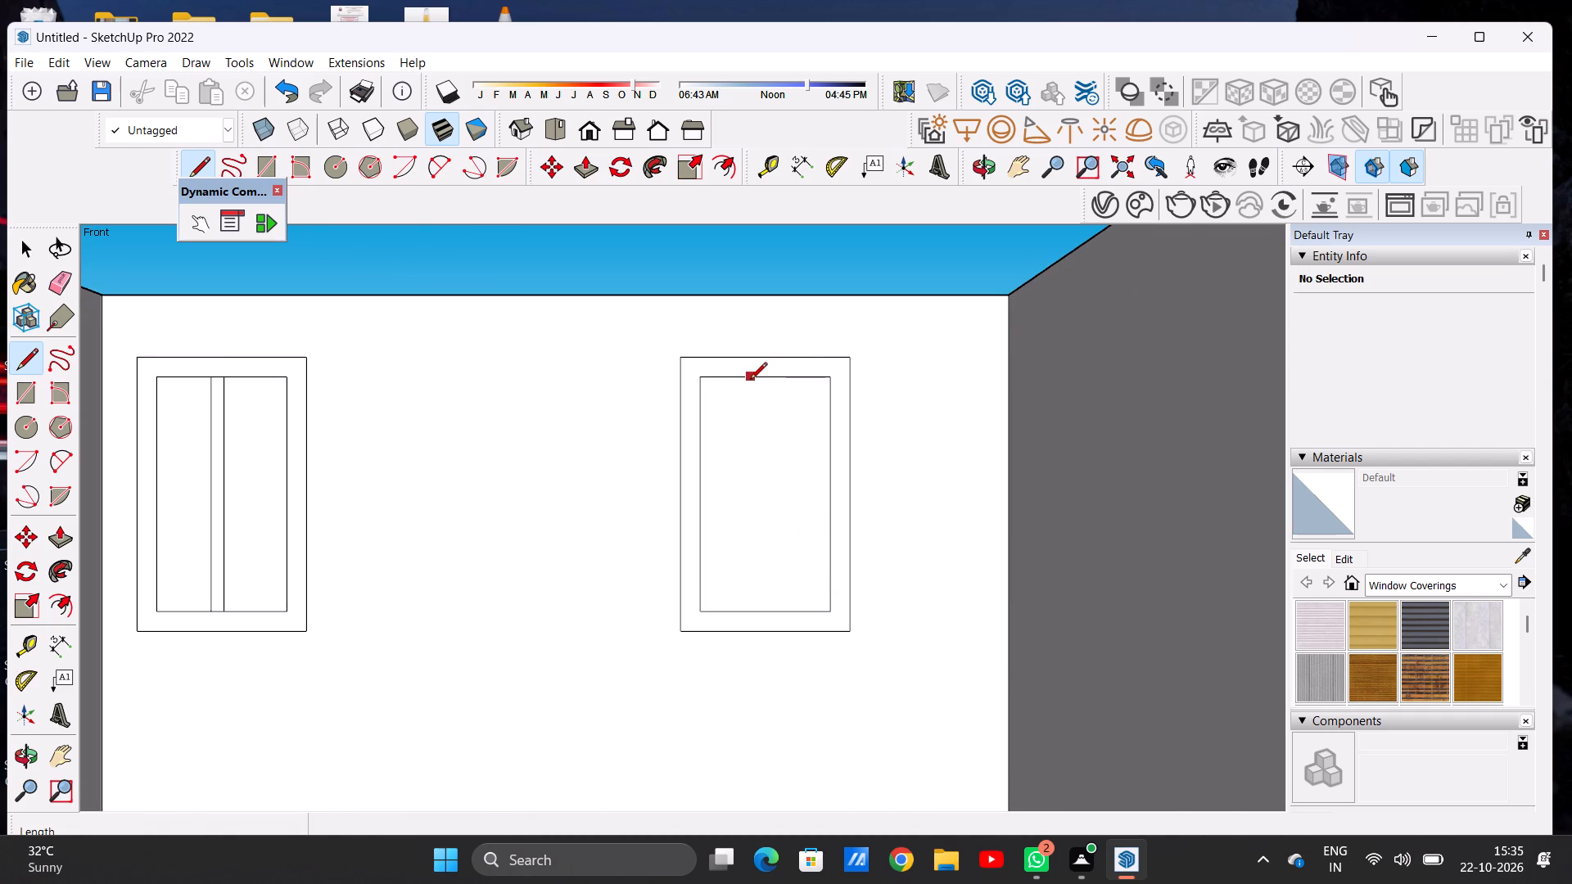
pyautogui.click(750, 381)
pyautogui.click(761, 606)
pyautogui.scroll(4, 754, 387)
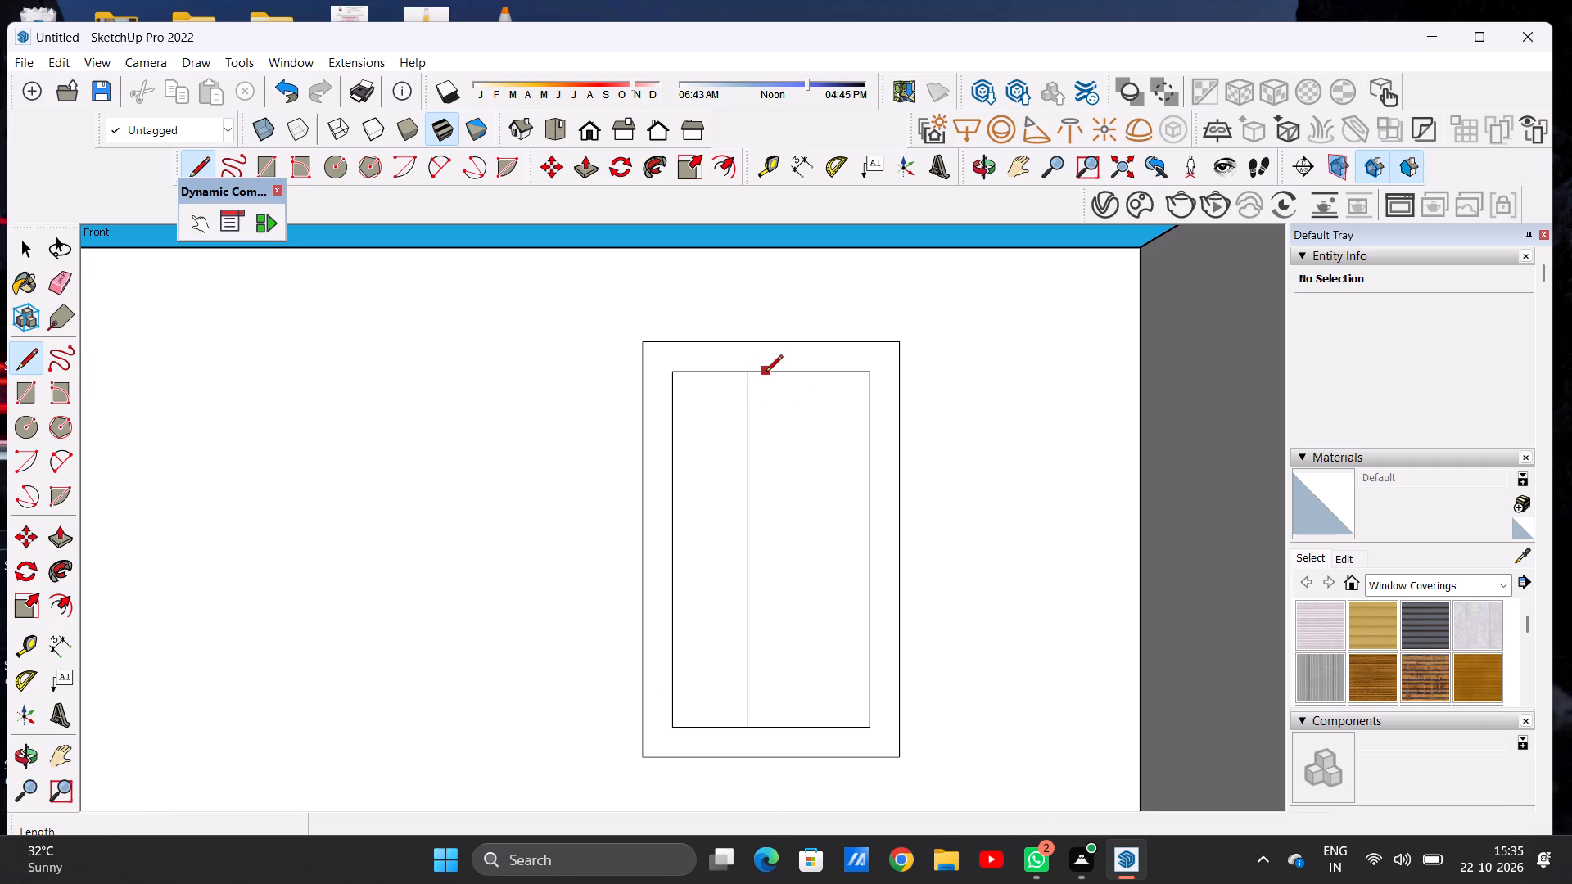
pyautogui.click(766, 373)
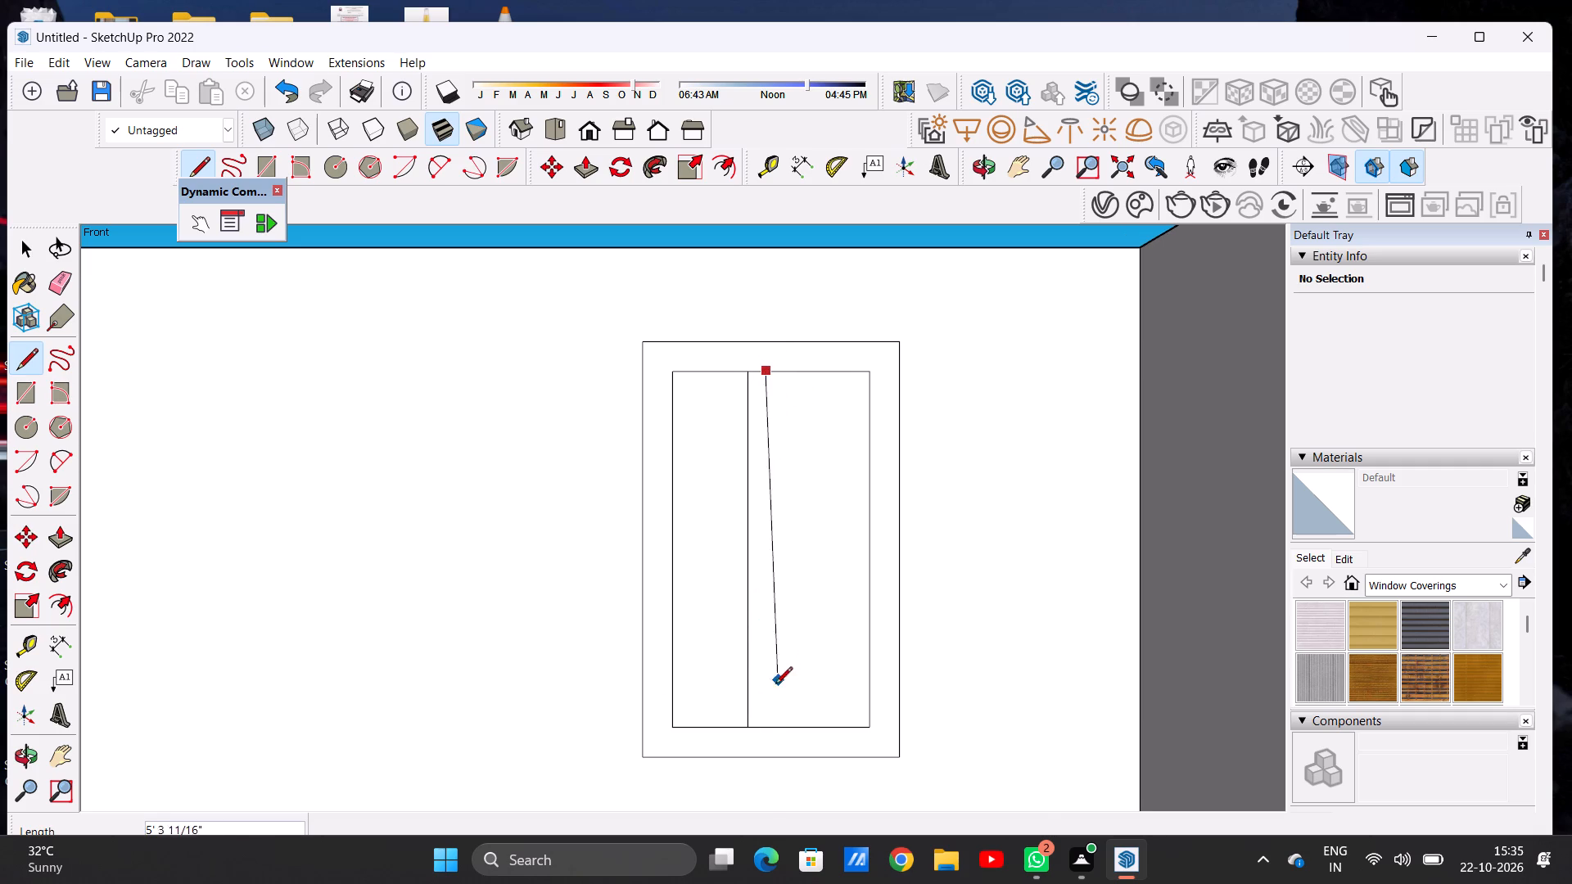
pyautogui.click(766, 720)
pyautogui.press('space')
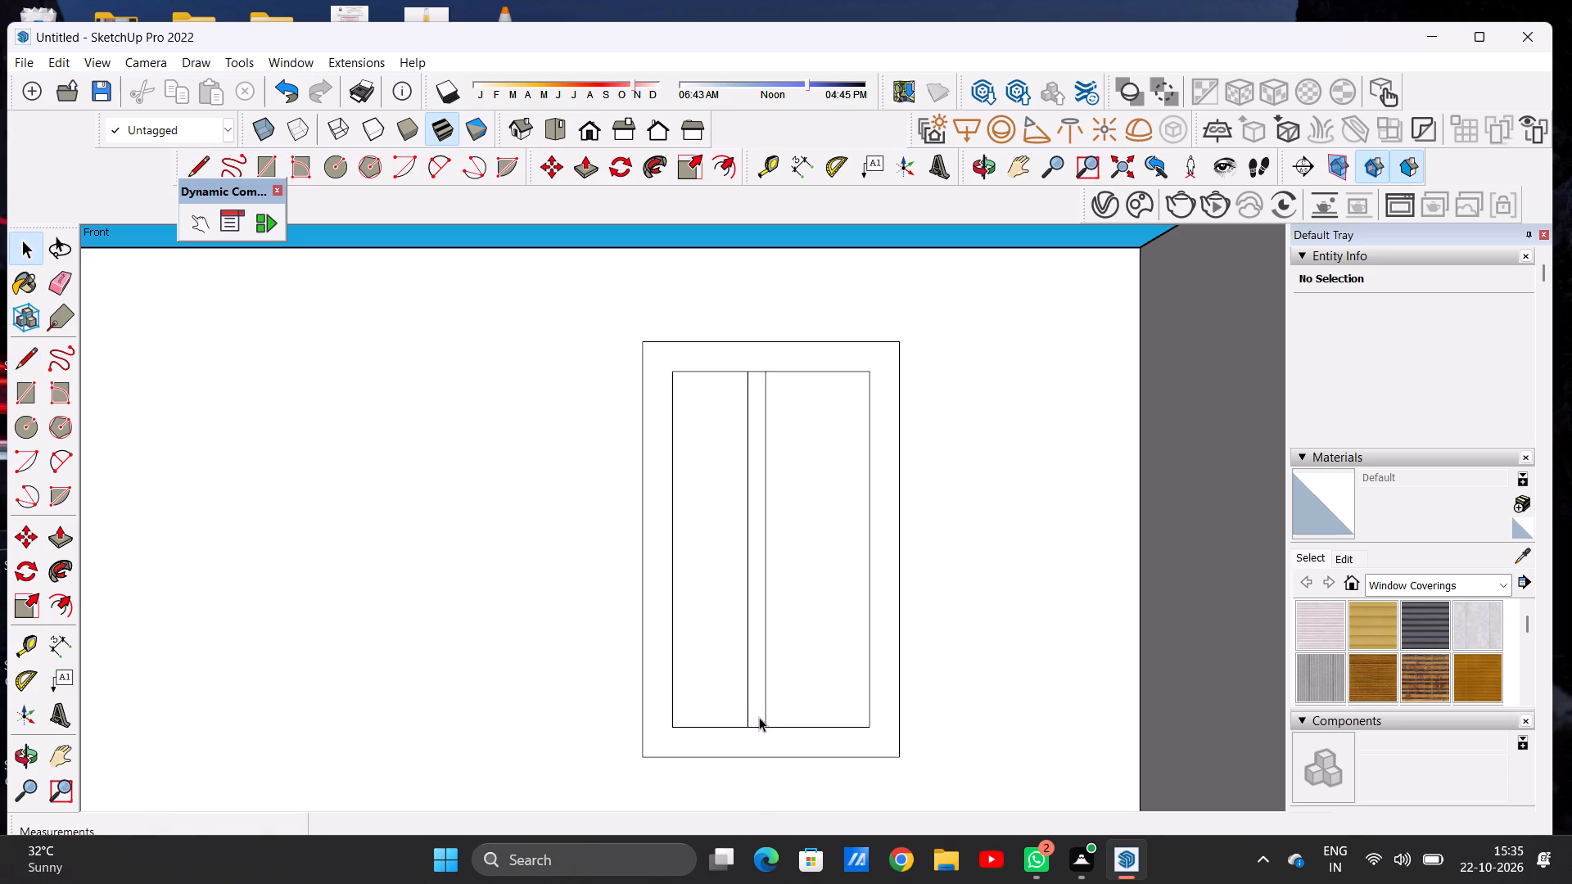
# Move that window's mullion strip about 3" horizontally toward the outer side wall to centre it in the frame.
pyautogui.doubleClick(758, 715)
pyautogui.press('m')
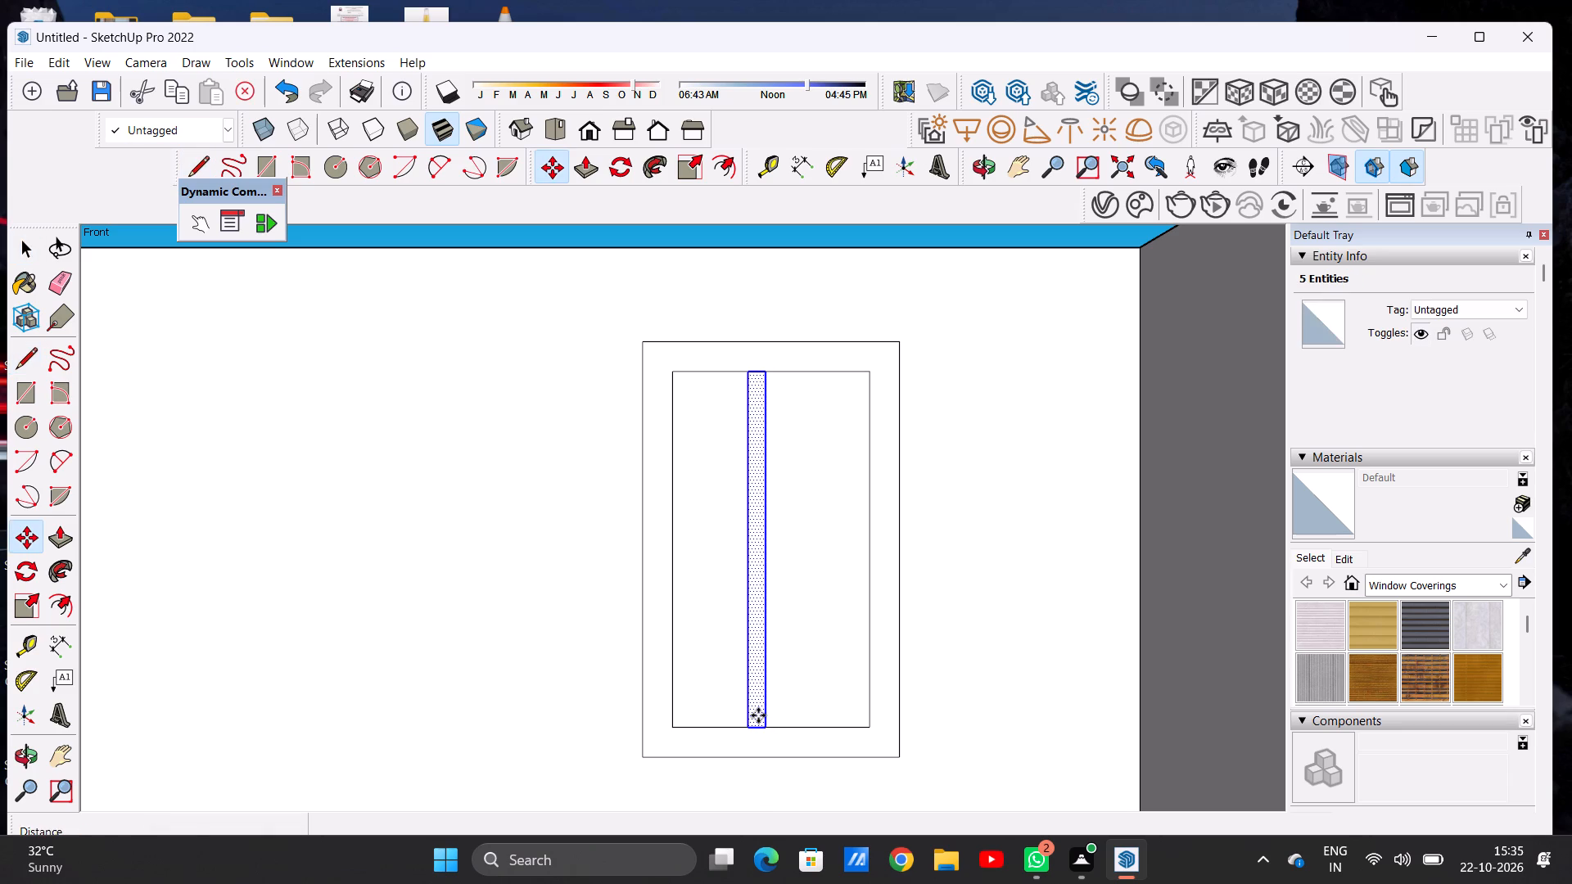
pyautogui.click(766, 726)
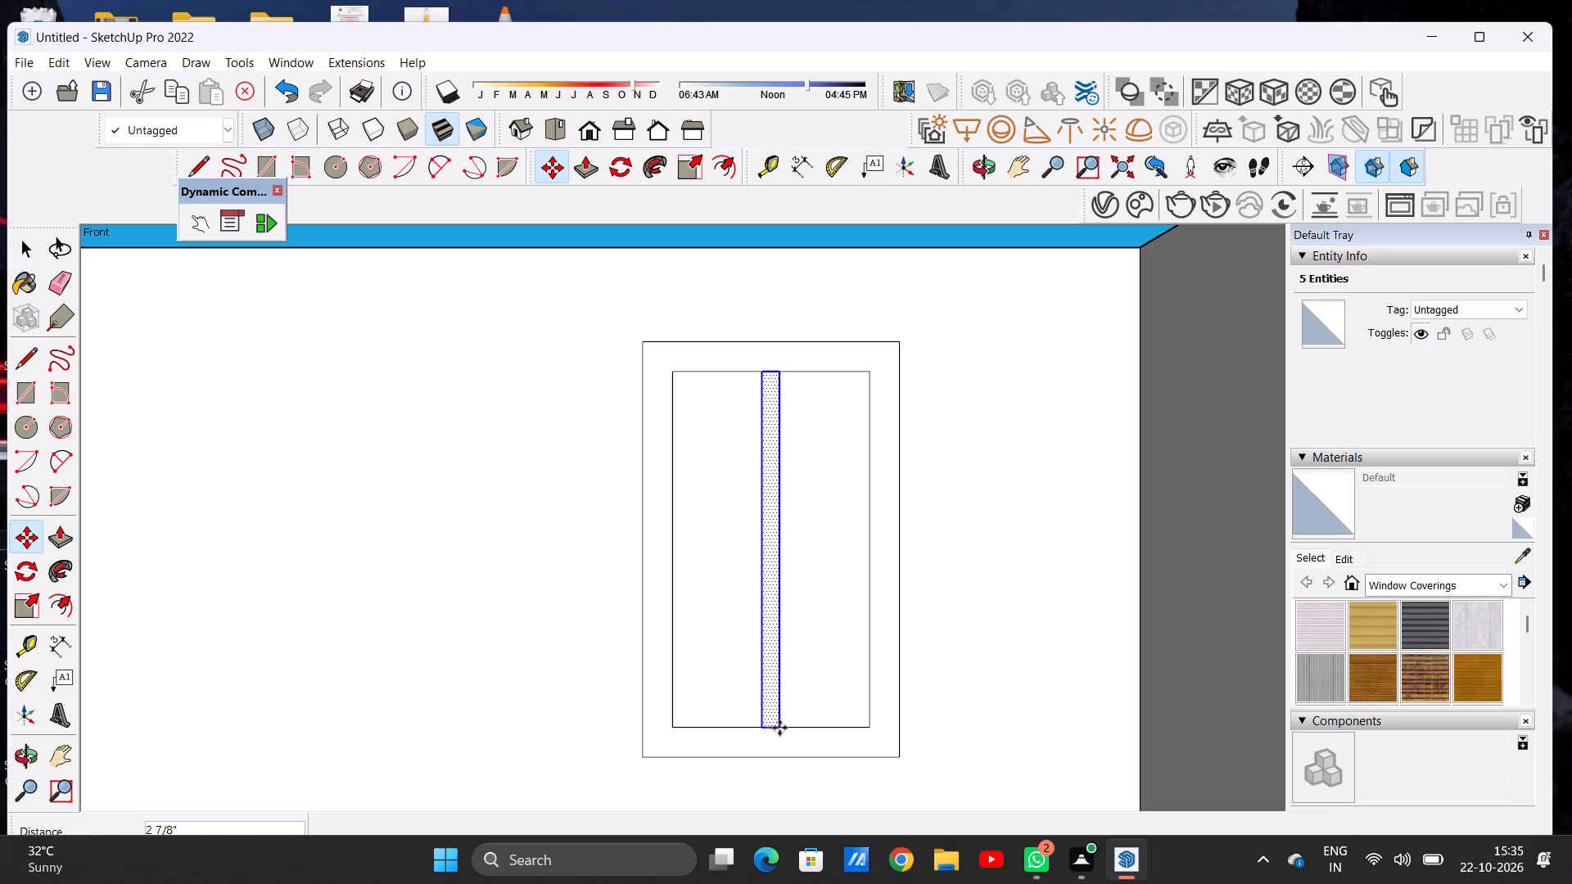
pyautogui.click(779, 726)
pyautogui.press('space')
pyautogui.scroll(-9, 779, 726)
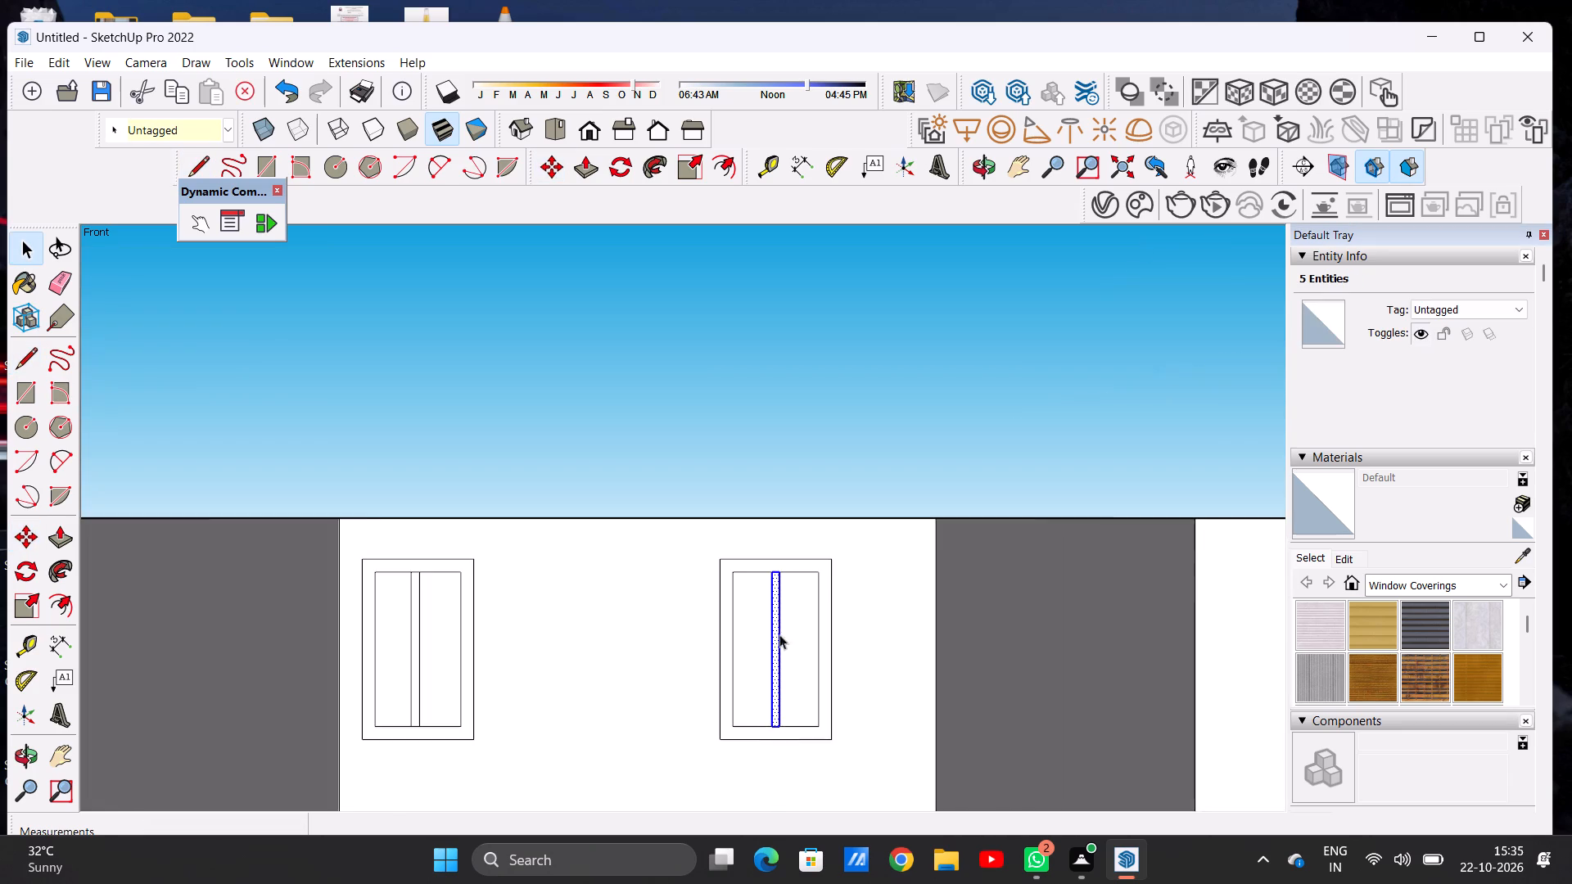
pyautogui.scroll(-7, 779, 634)
pyautogui.click(828, 407)
# Draw a line across the floor of the bay nearer the origin, just behind its front edge, from the outer side wall to the divider.
pyautogui.scroll(-7, 880, 605)
pyautogui.scroll(-3, 806, 484)
pyautogui.scroll(-1, 662, 654)
pyautogui.scroll(2, 662, 656)
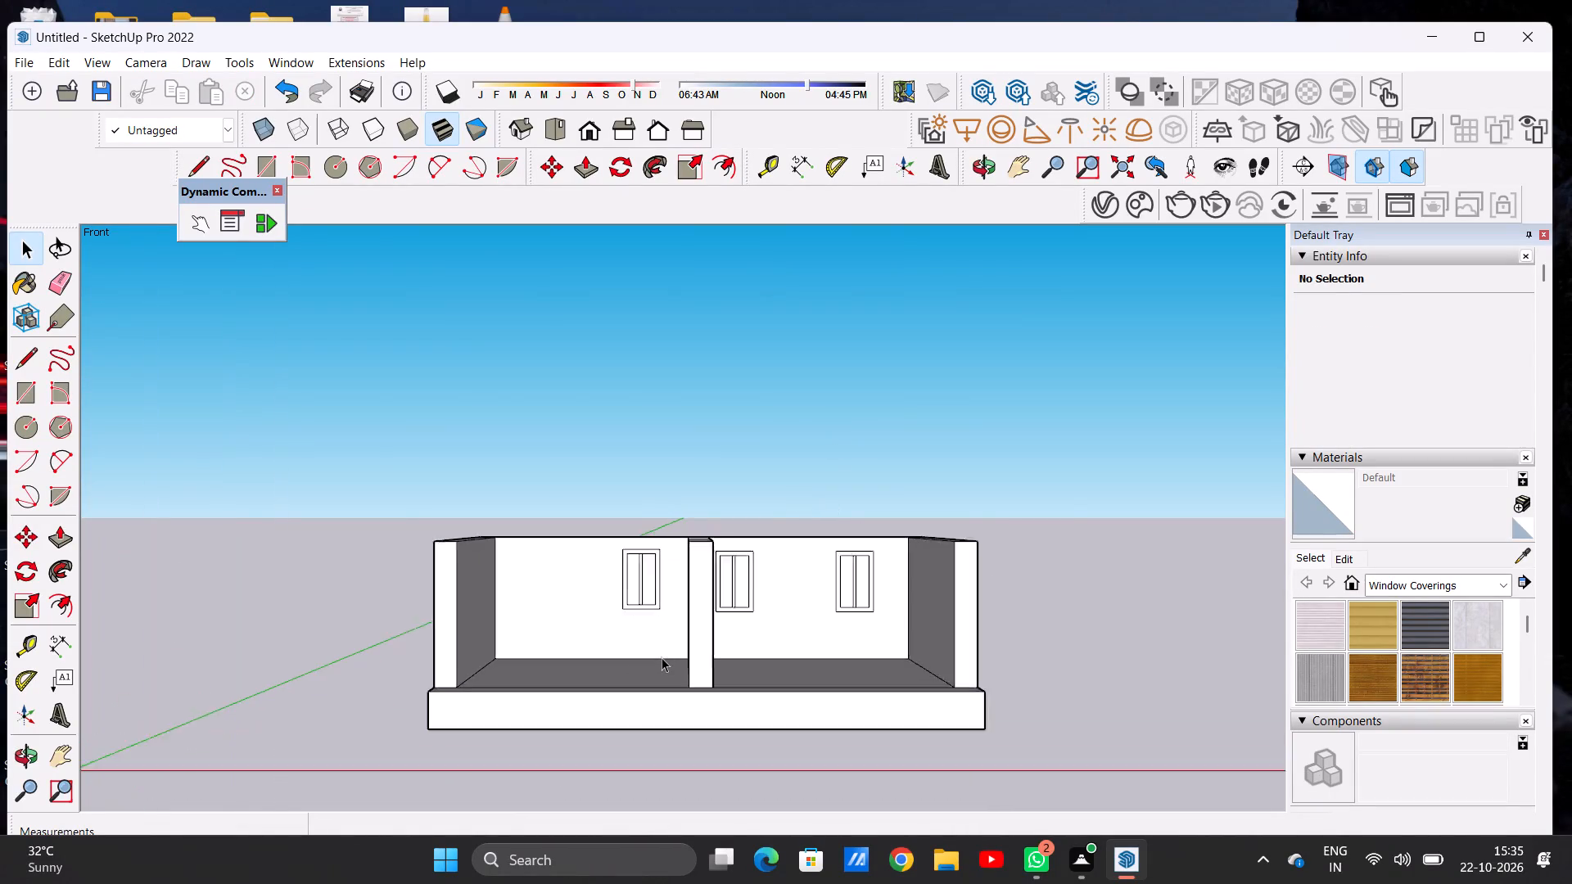
pyautogui.scroll(3, 662, 657)
pyautogui.moveTo(707, 548); pyautogui.dragTo(697, 741, button='middle')
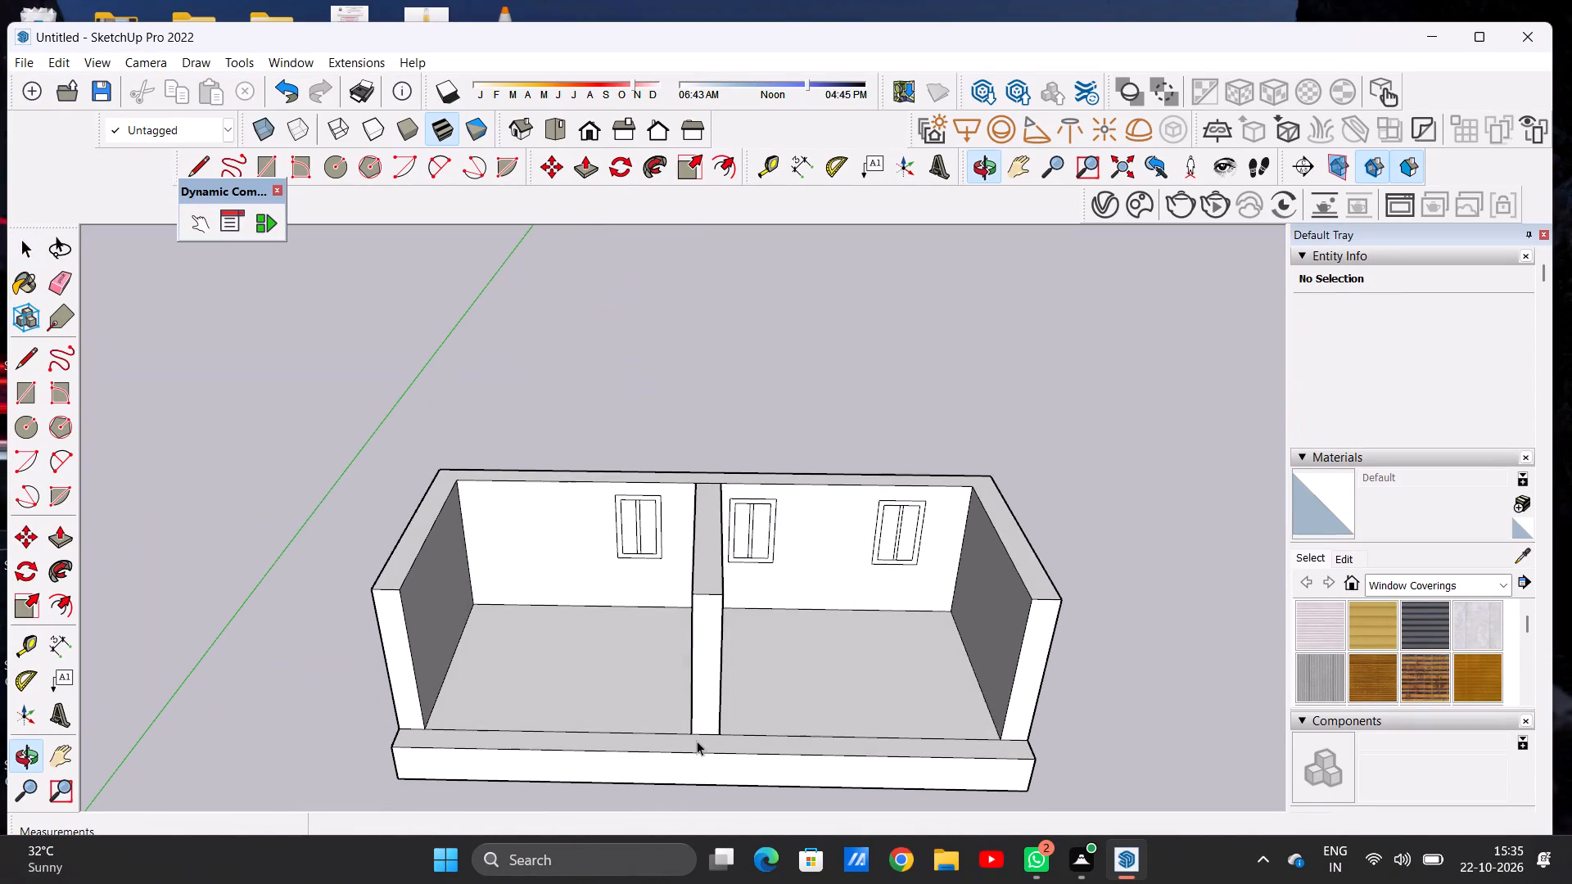
pyautogui.scroll(-4, 670, 698)
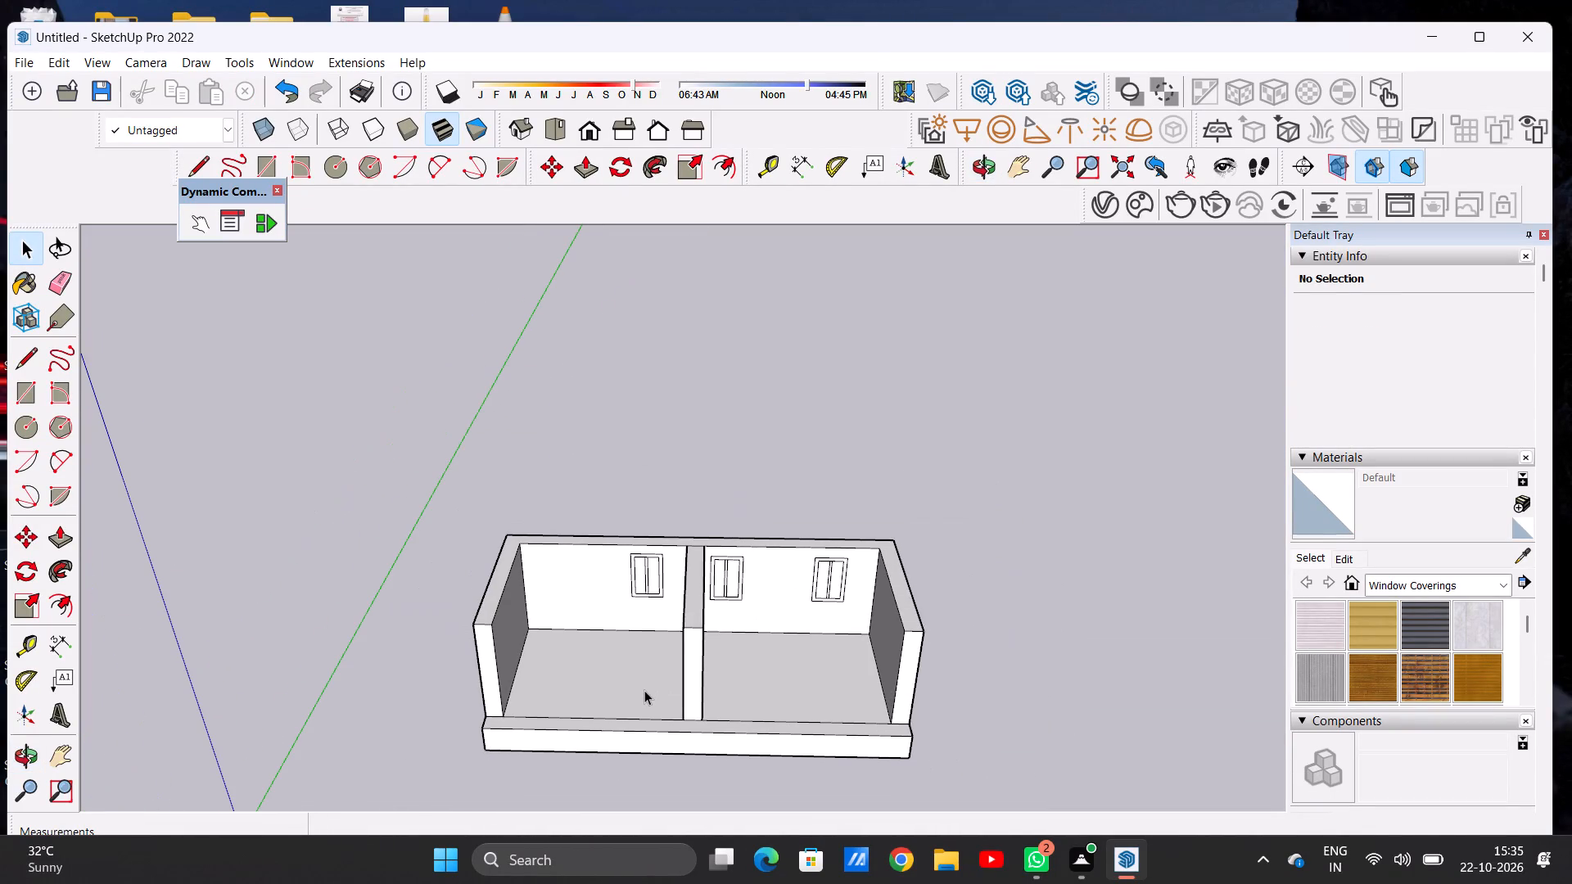
pyautogui.scroll(-3, 650, 668)
pyautogui.moveTo(652, 671); pyautogui.dragTo(657, 745, button='middle')
pyautogui.scroll(2, 649, 707)
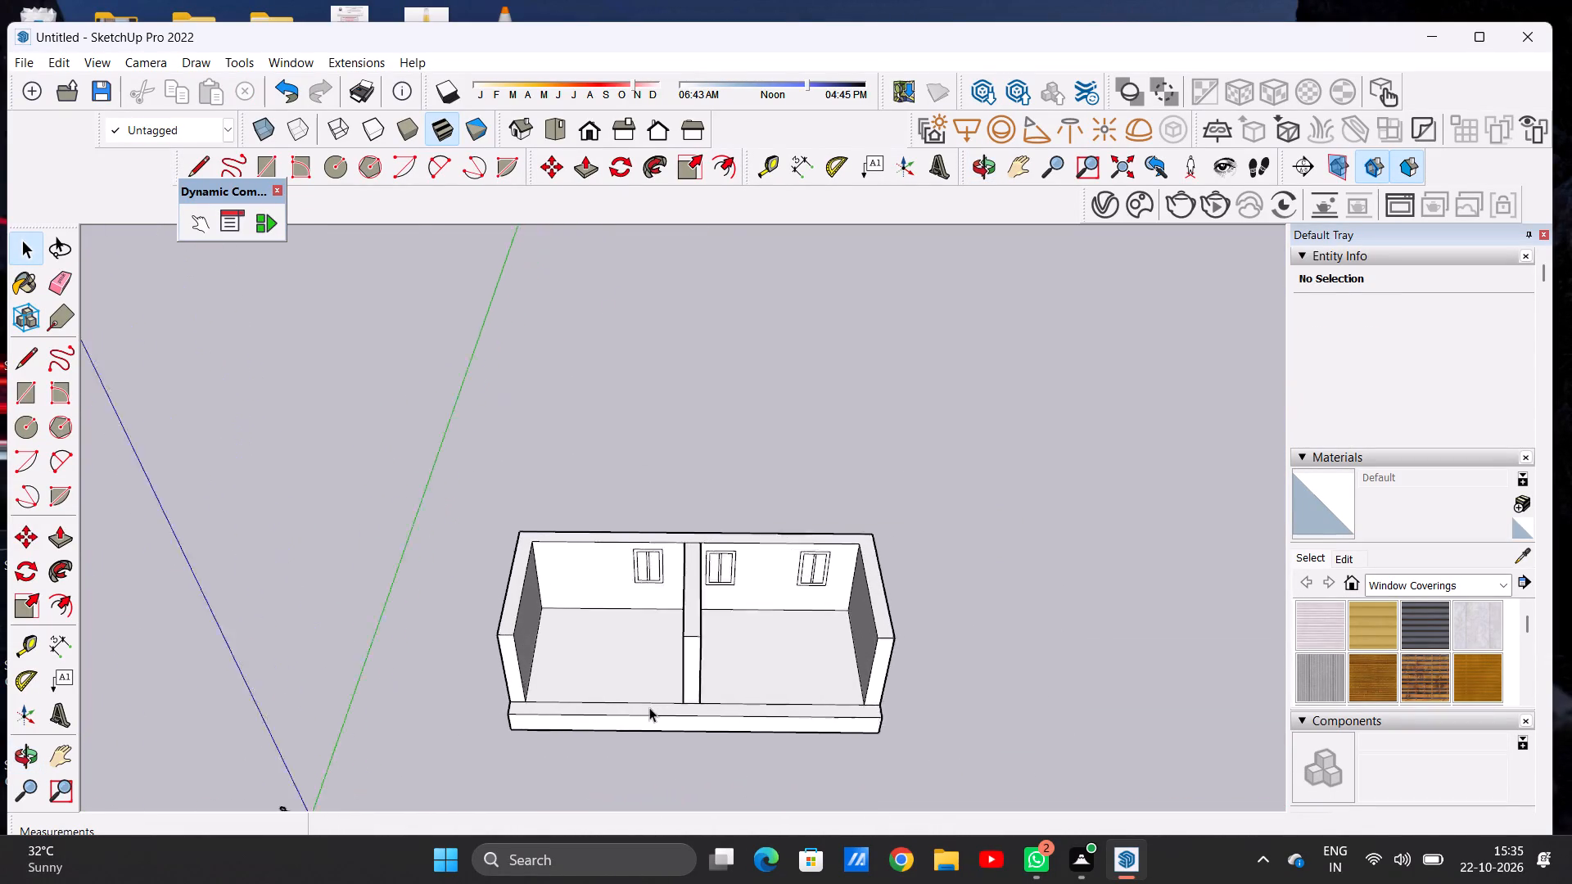
pyautogui.scroll(6, 649, 707)
pyautogui.scroll(-1, 651, 701)
pyautogui.scroll(2, 651, 701)
pyautogui.press('l')
pyautogui.scroll(6, 650, 686)
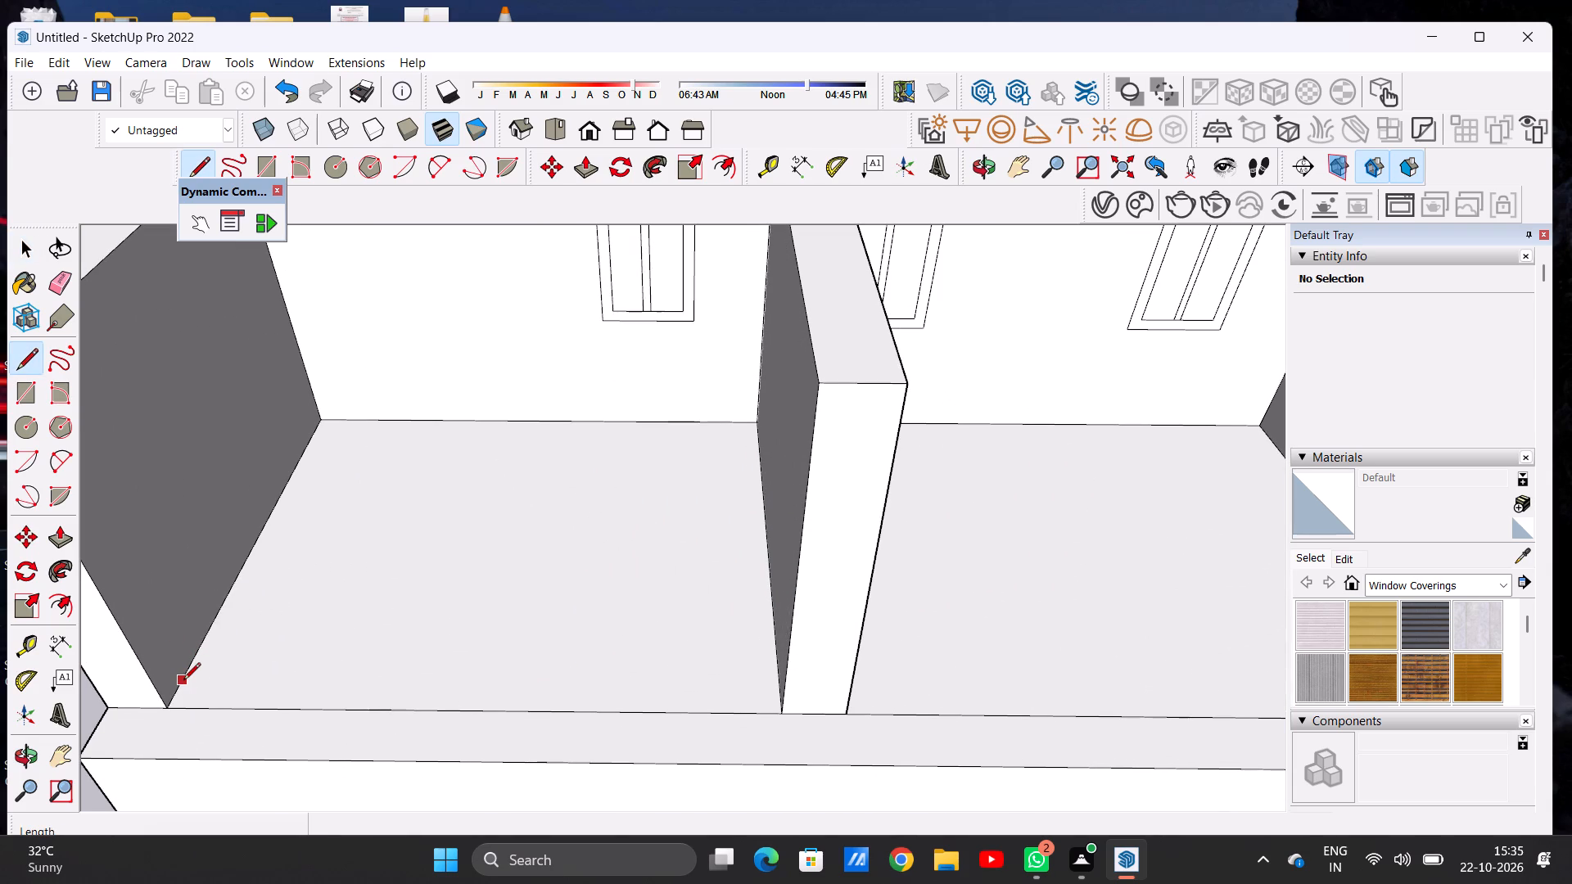
pyautogui.click(183, 681)
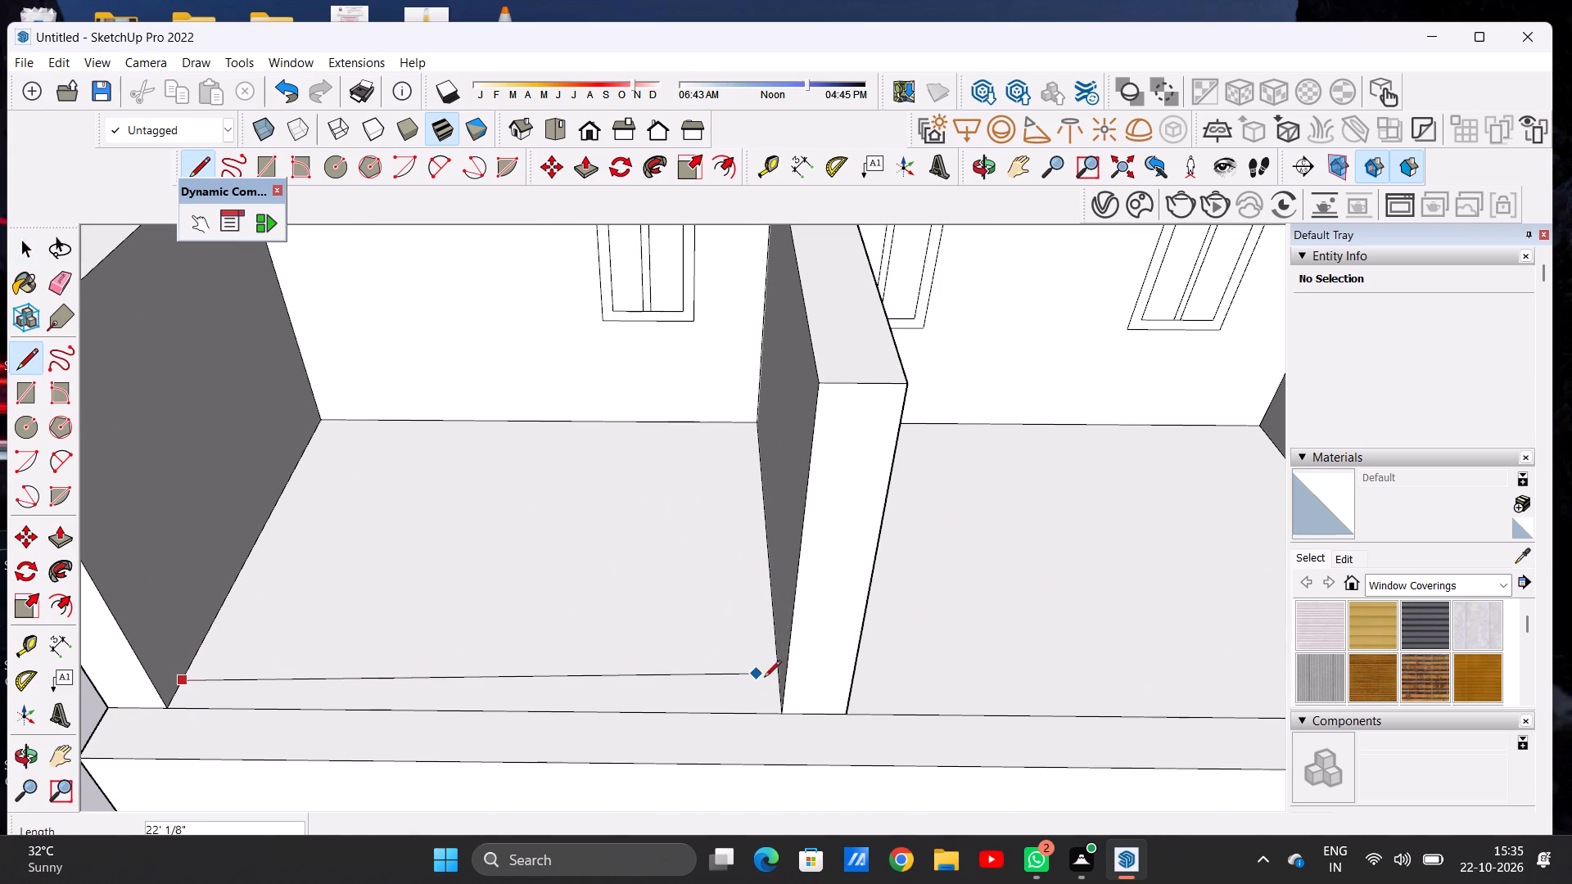
pyautogui.click(779, 681)
# Draw a matching line about 23' 7" long across the farther bay's floor, just behind its front edge, from the divider to the outer side wall.
pyautogui.scroll(-6, 542, 629)
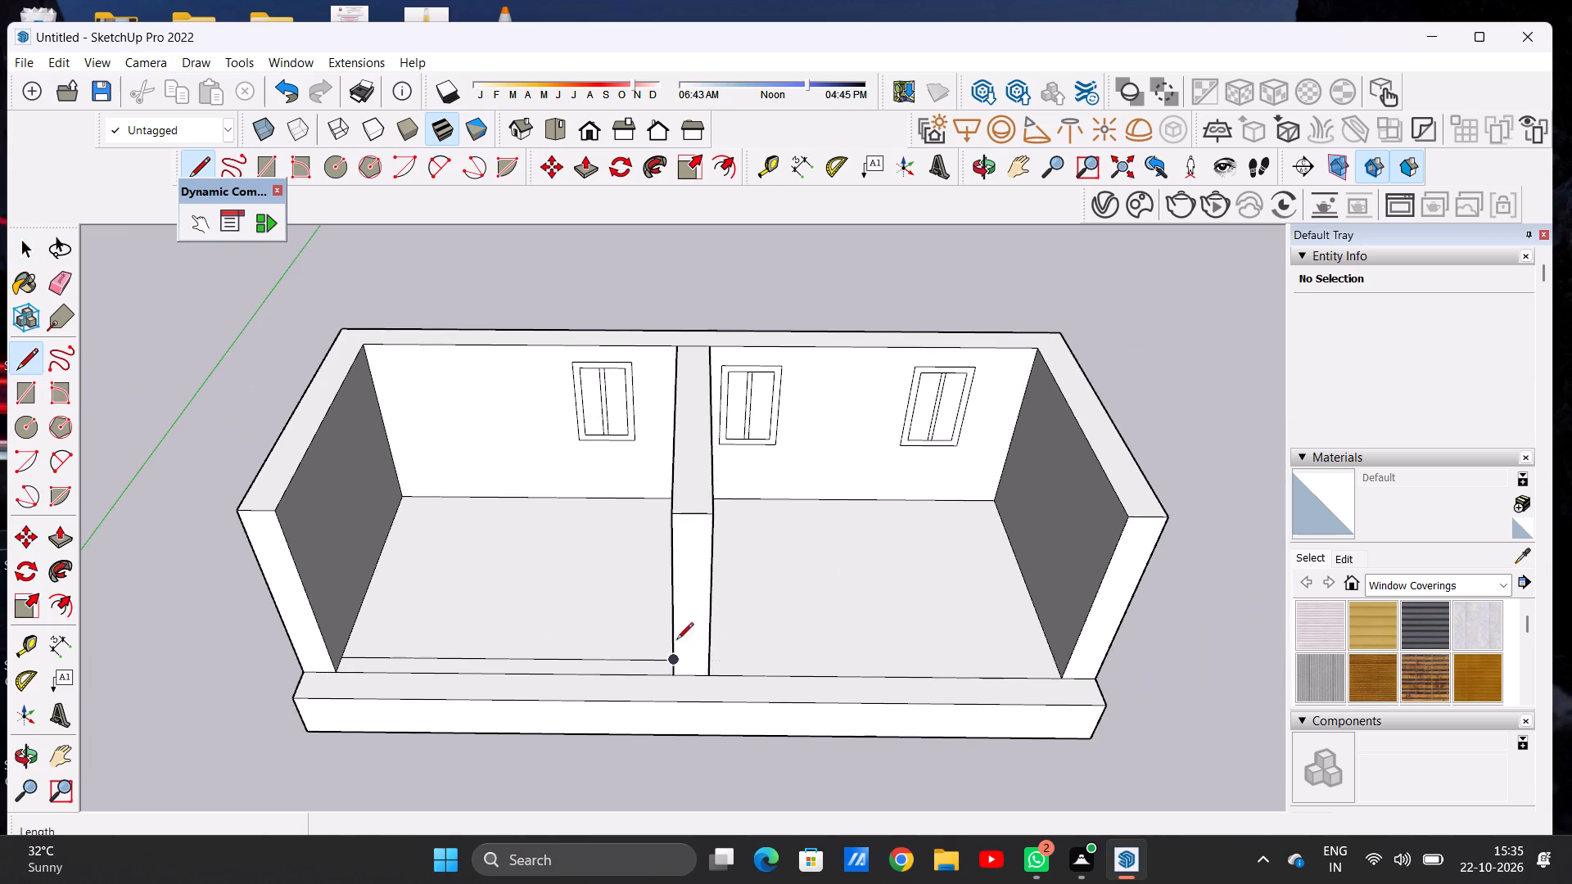
pyautogui.scroll(11, 739, 642)
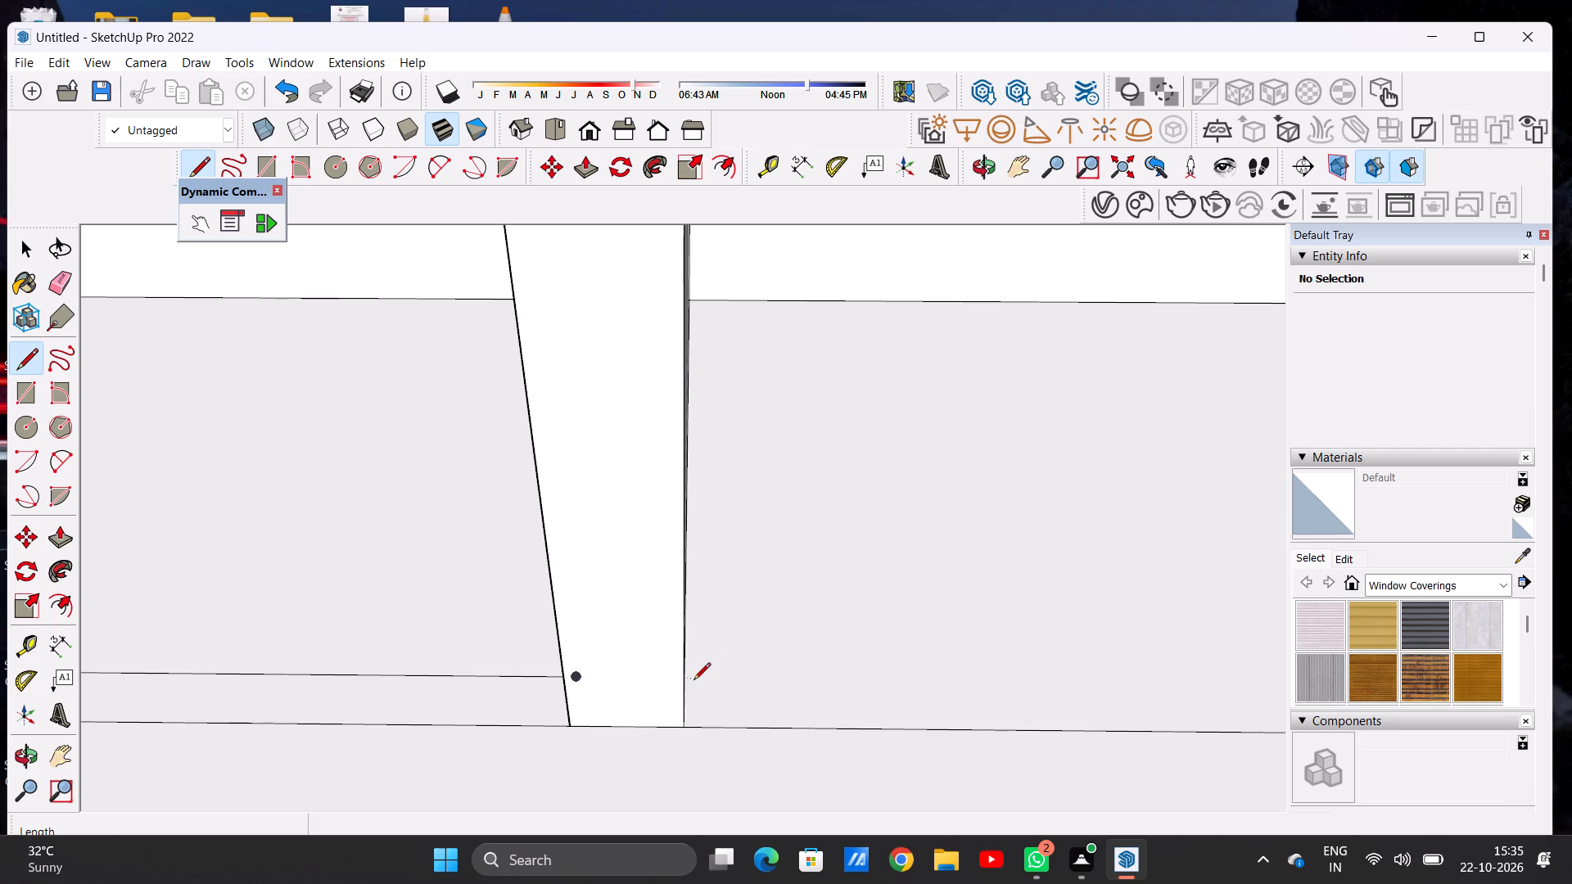
pyautogui.moveTo(730, 666); pyautogui.dragTo(517, 665, button='middle')
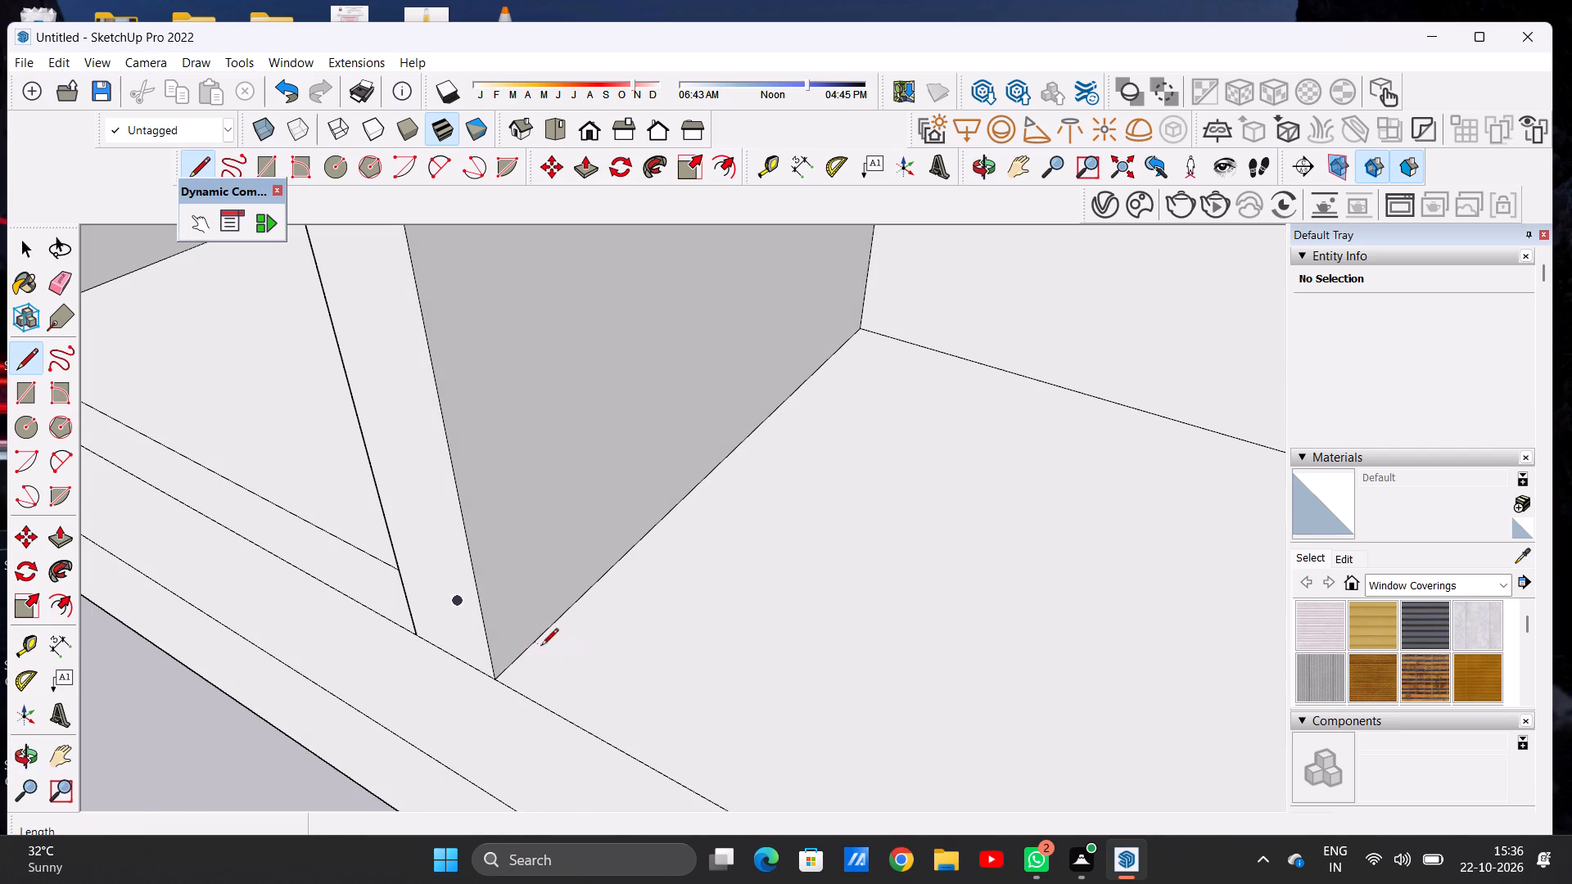
pyautogui.click(532, 642)
pyautogui.scroll(-2, 702, 665)
pyautogui.scroll(1, 702, 665)
pyautogui.scroll(-13, 702, 665)
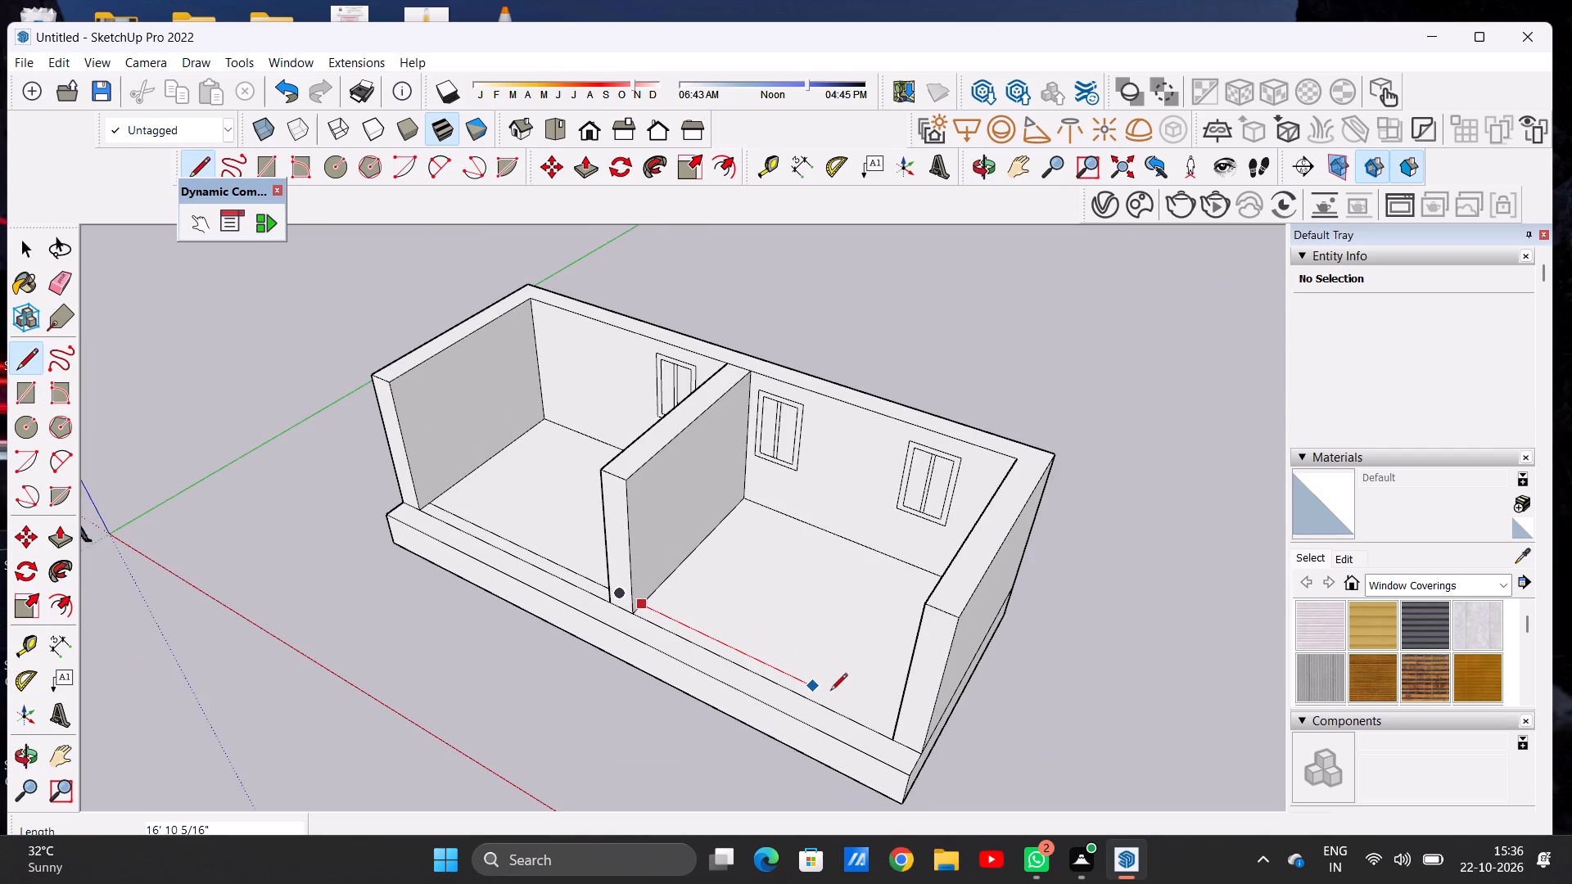
pyautogui.moveTo(833, 683); pyautogui.dragTo(1159, 596, button='middle')
pyautogui.scroll(8, 1009, 567)
pyautogui.scroll(3, 832, 538)
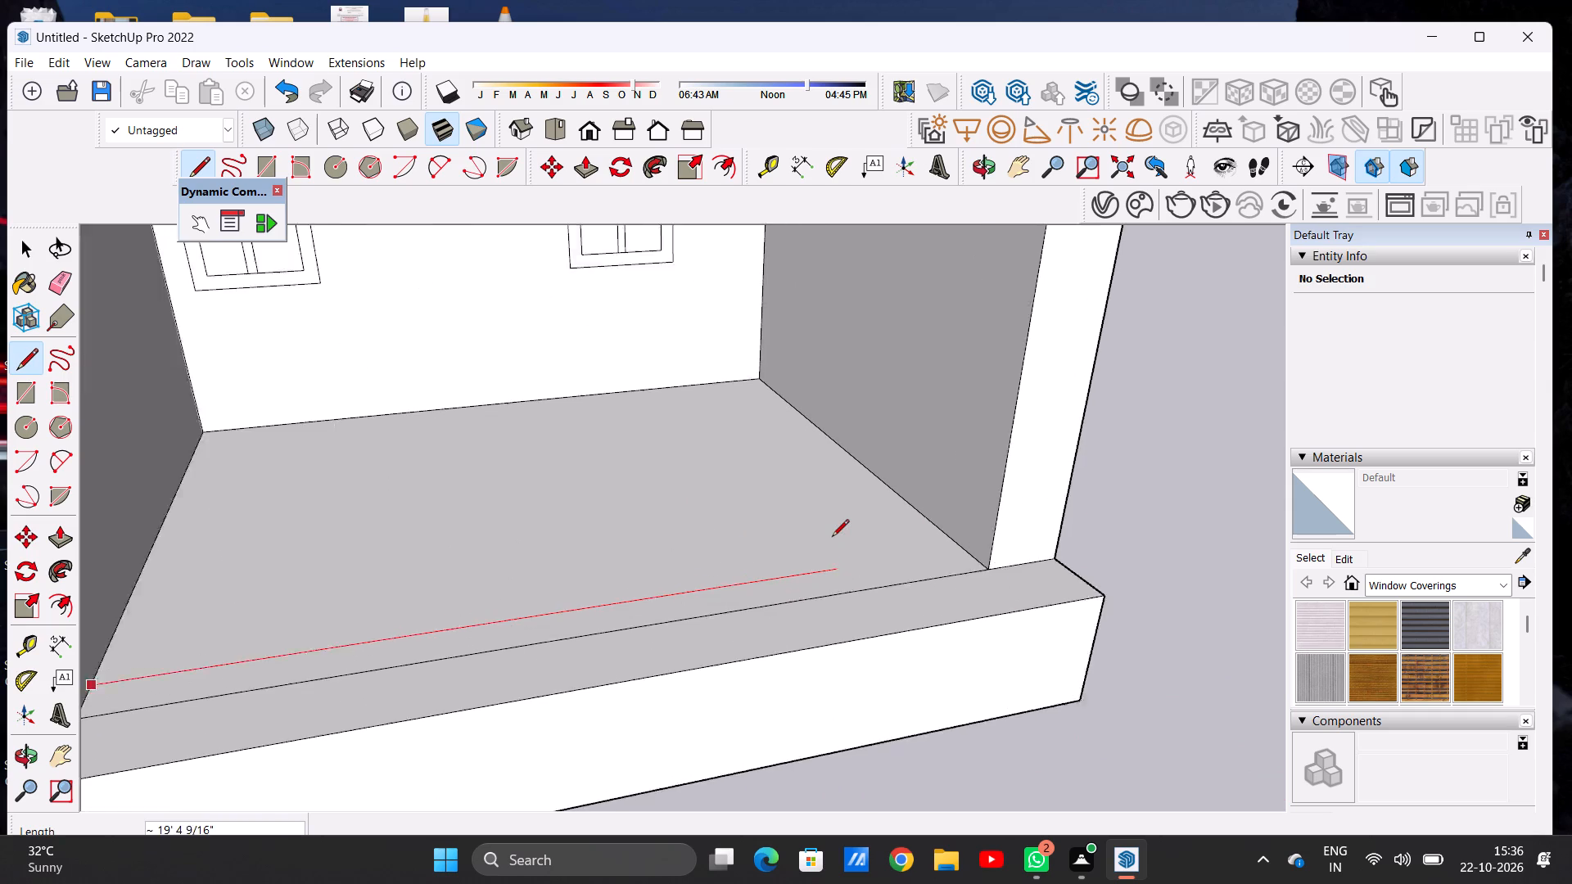
pyautogui.scroll(4, 832, 538)
pyautogui.click(1014, 551)
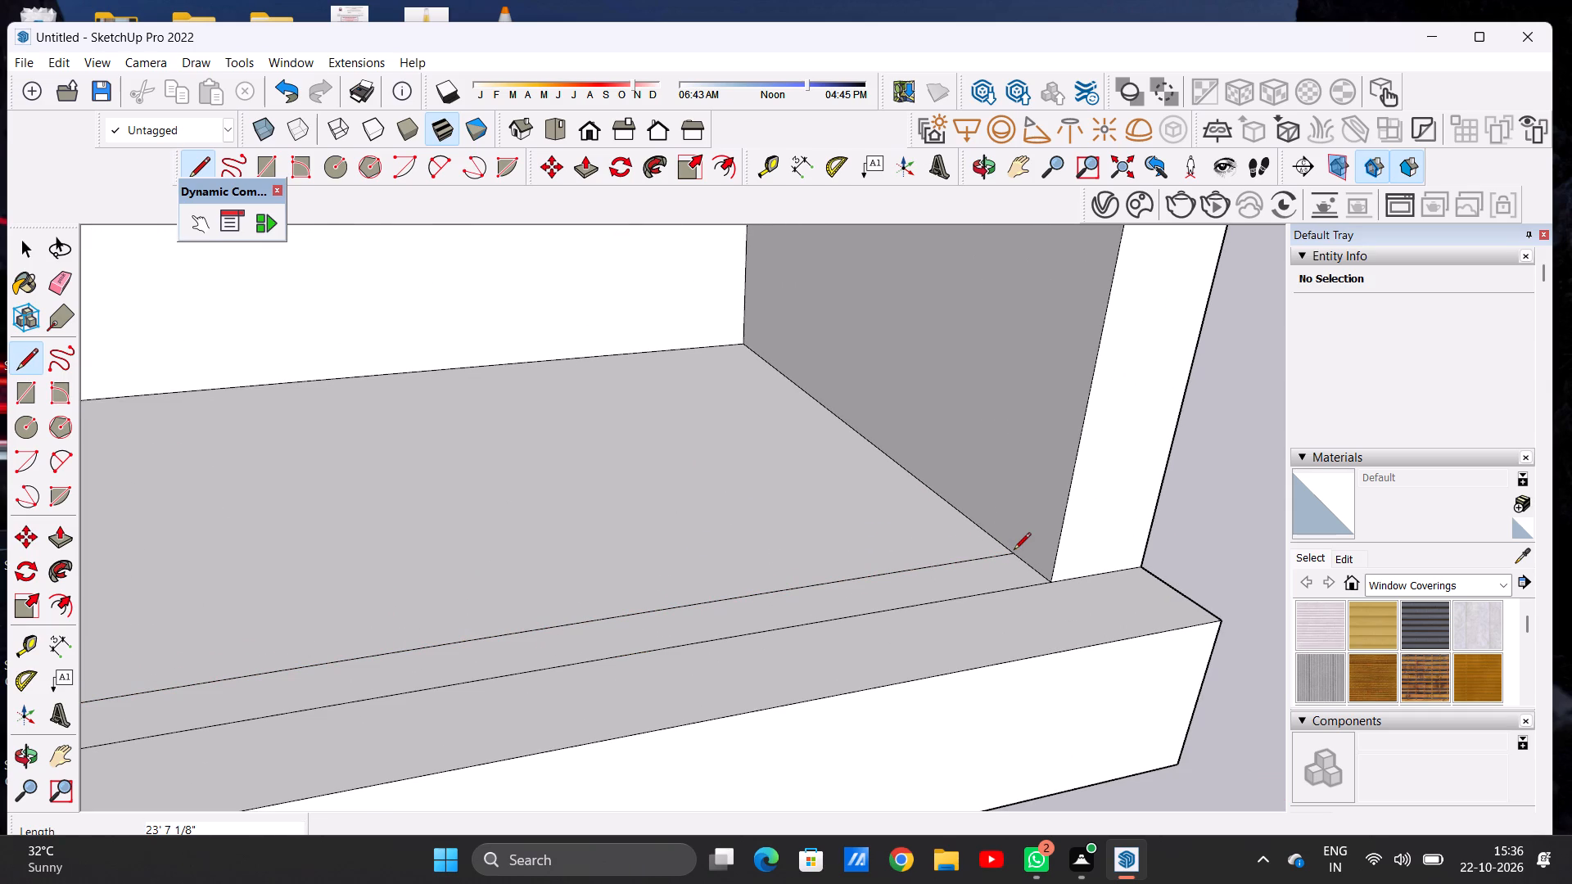
pyautogui.press('space')
# Push/Pull the narrow front floor strip of the bay nearer the origin up about 11' 8" to form a front wall.
pyautogui.scroll(-20, 573, 548)
pyautogui.scroll(-5, 573, 548)
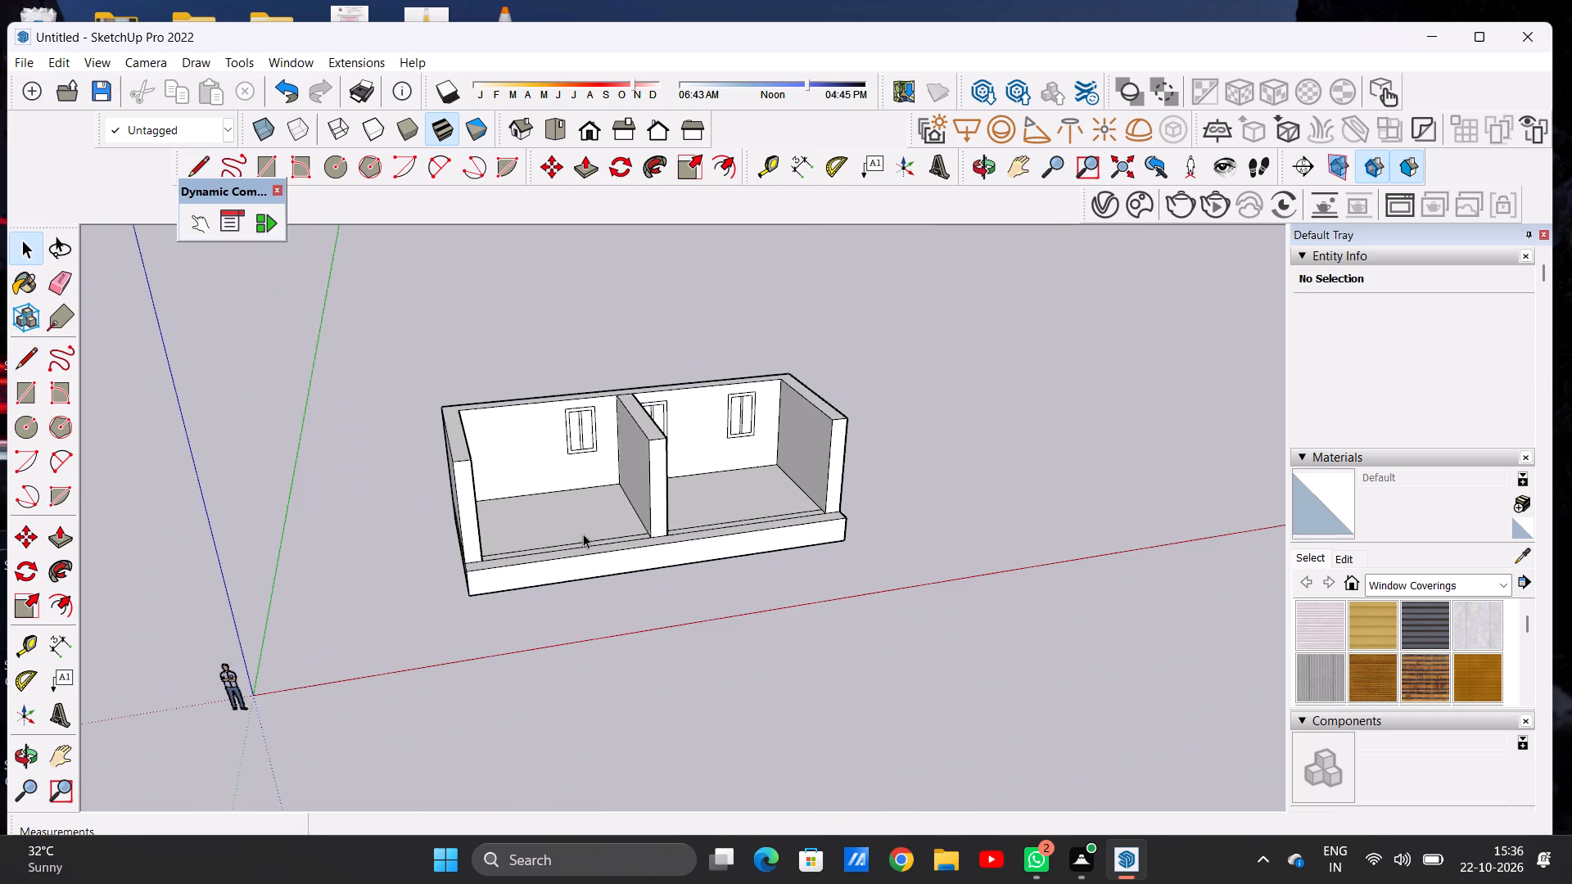
pyautogui.scroll(13, 512, 550)
pyautogui.moveTo(807, 479); pyautogui.dragTo(695, 588, button='middle')
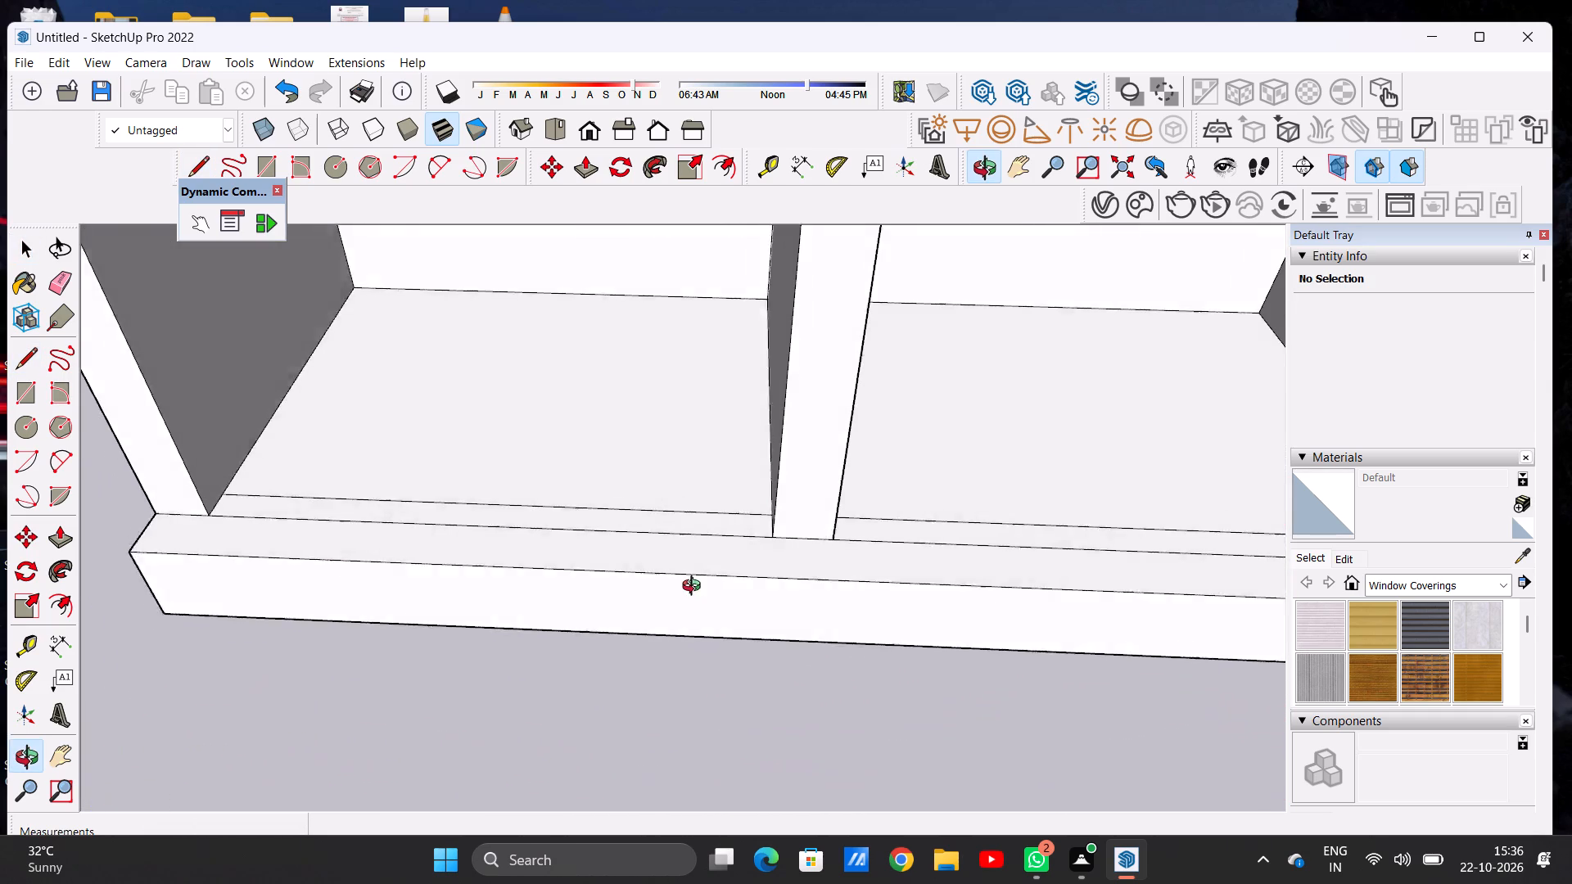
pyautogui.moveTo(695, 588); pyautogui.dragTo(712, 591, button='middle')
pyautogui.scroll(-7, 851, 556)
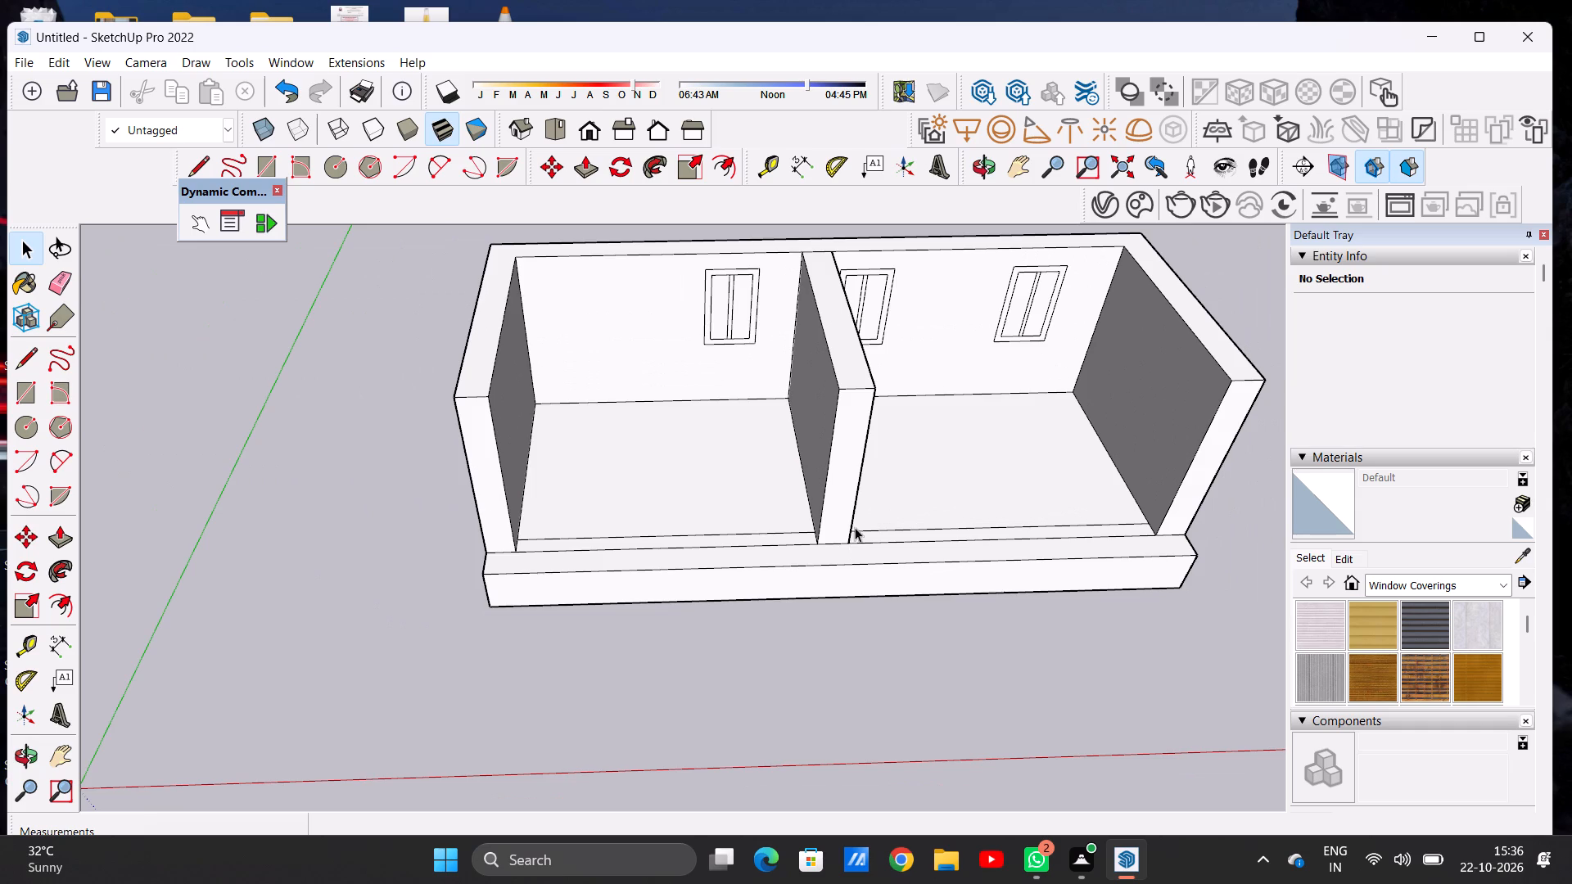
pyautogui.scroll(-1, 811, 535)
pyautogui.scroll(3, 805, 541)
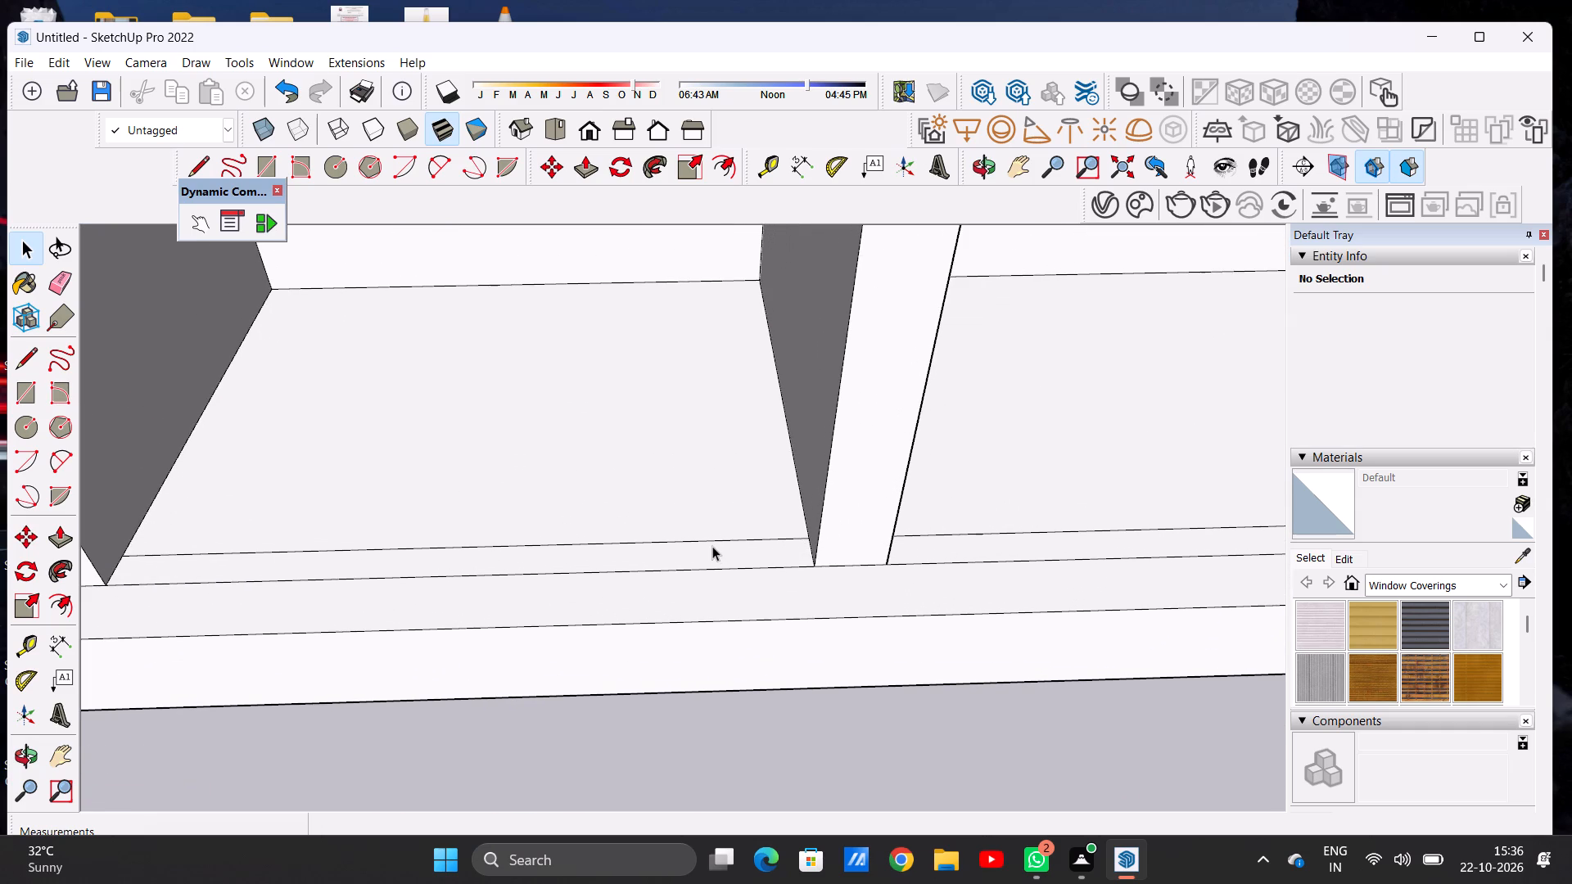
pyautogui.press('p')
pyautogui.scroll(6, 712, 546)
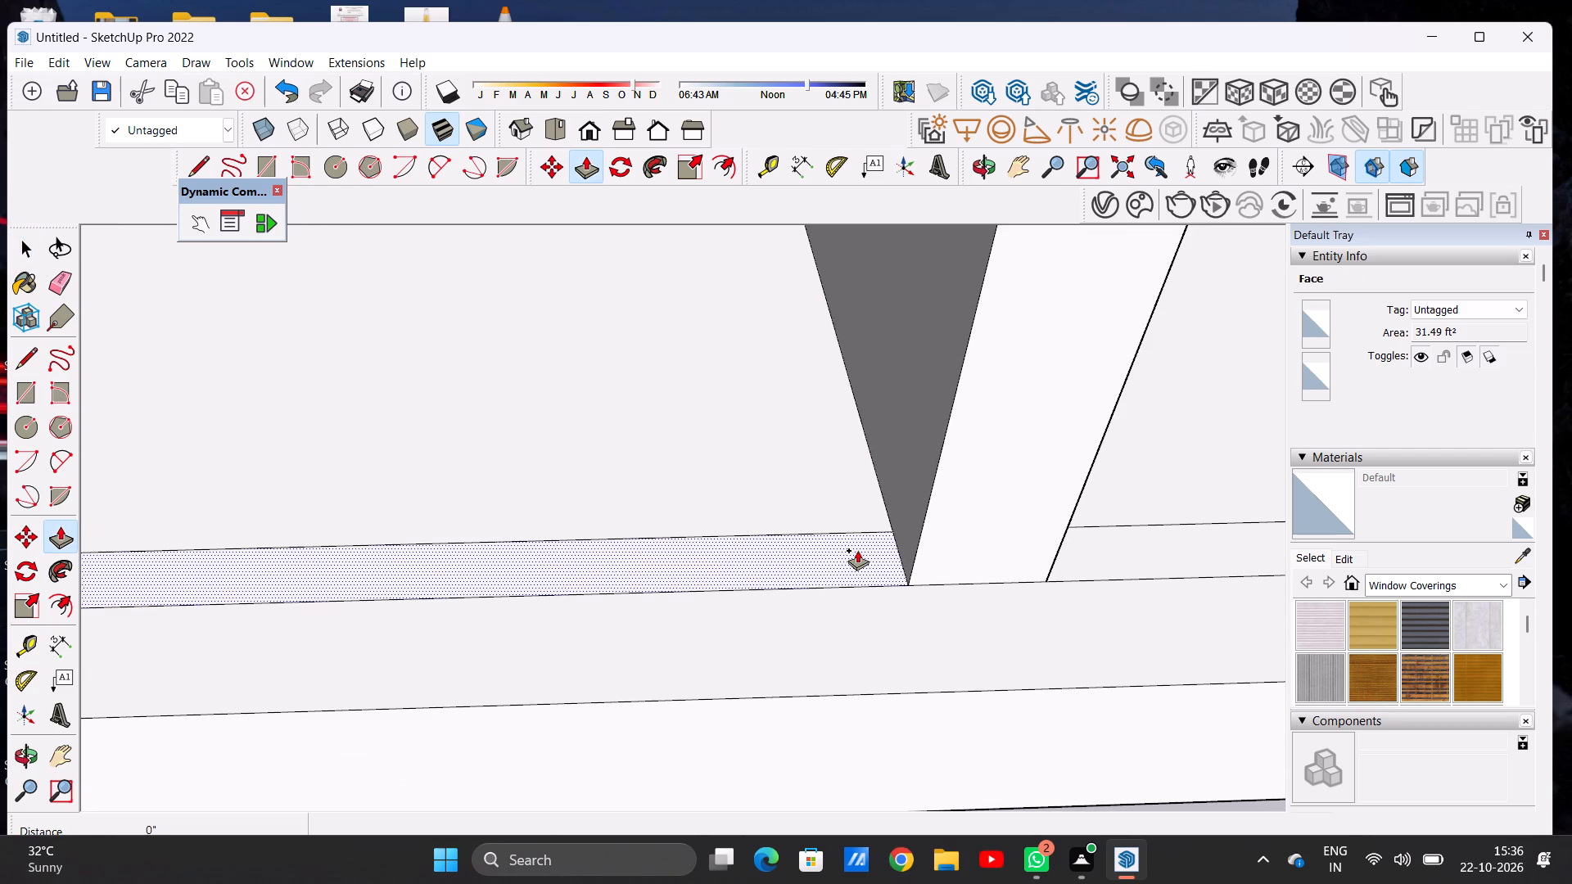
pyautogui.click(857, 550)
pyautogui.scroll(-20, 853, 475)
pyautogui.scroll(-1, 853, 475)
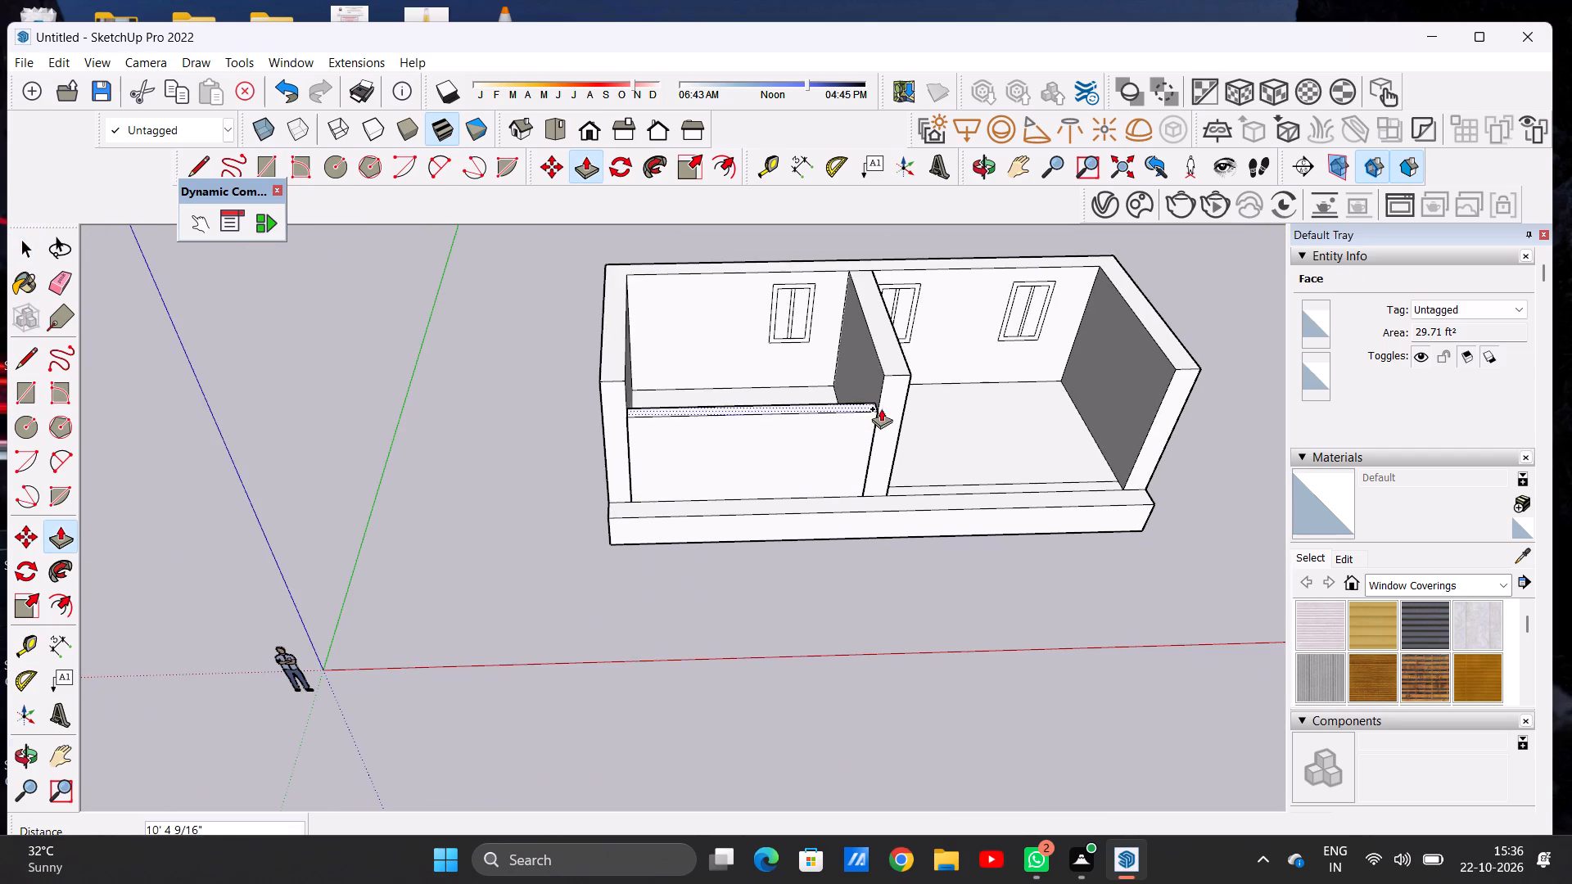
pyautogui.moveTo(881, 408); pyautogui.dragTo(855, 276, button='middle')
pyautogui.scroll(7, 865, 345)
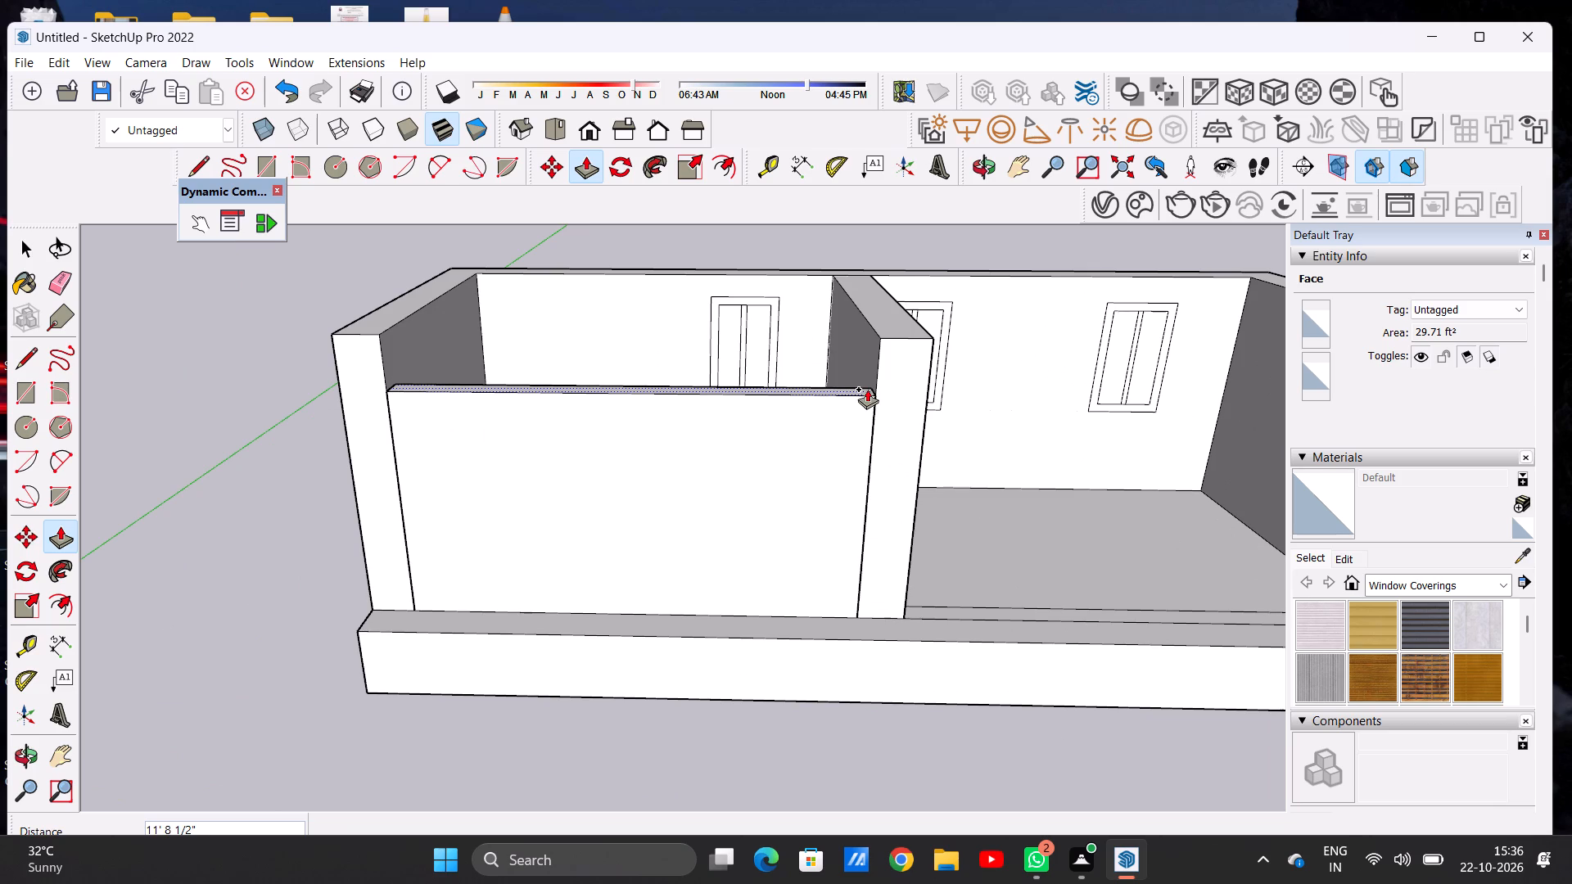
pyautogui.click(867, 389)
pyautogui.press('space')
pyautogui.scroll(-7, 479, 530)
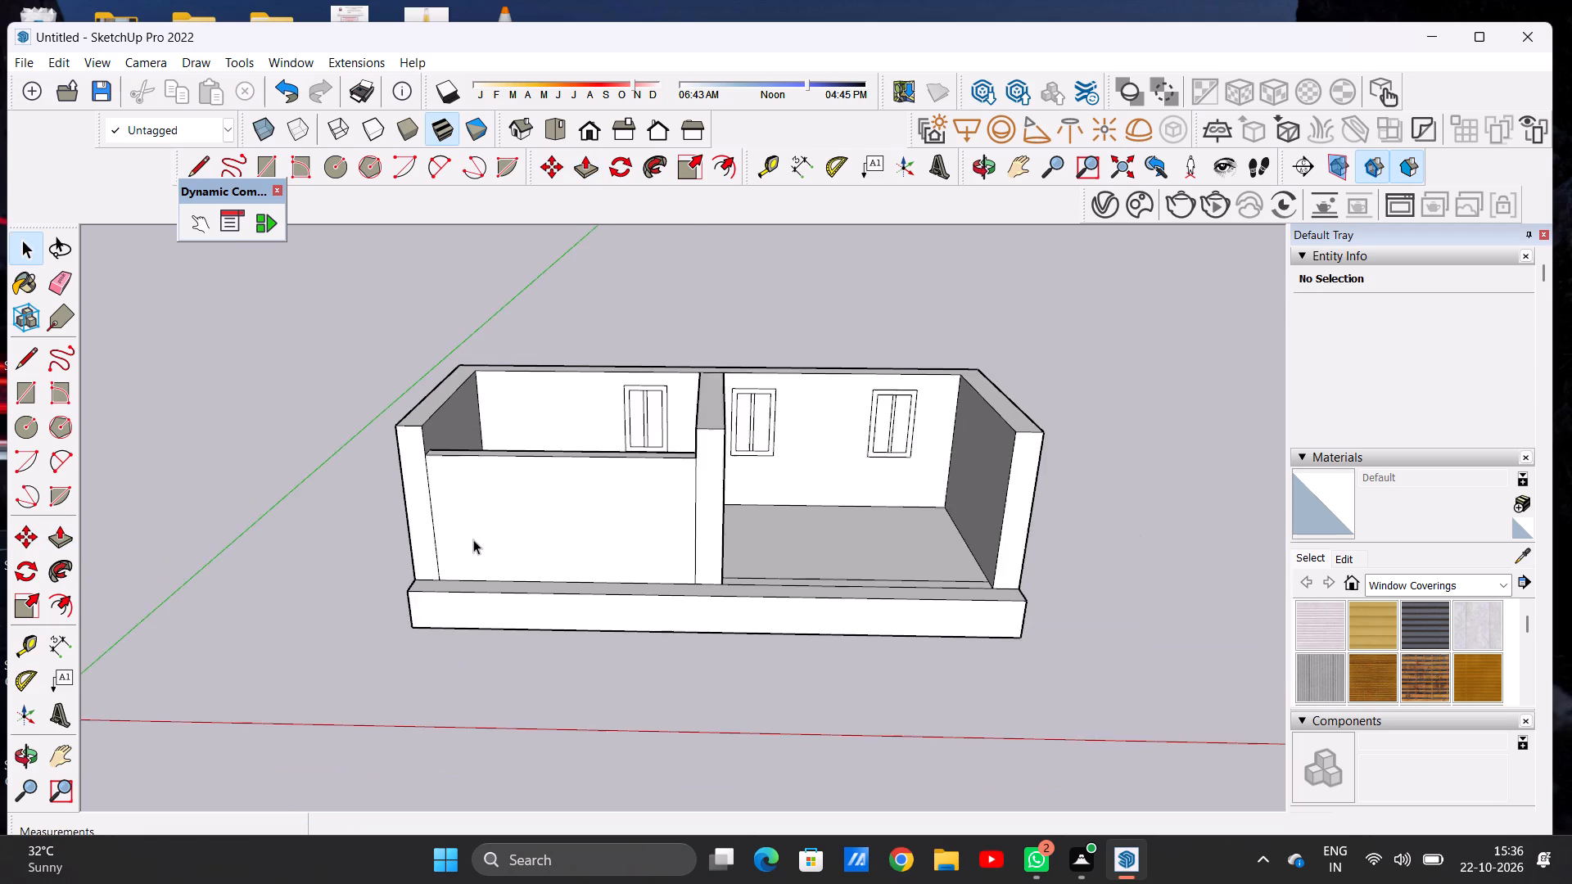
# Push/Pull the top face of the front wall in the bay nearer the origin downward to lower the wall.
pyautogui.scroll(-1, 473, 539)
pyautogui.scroll(-4, 541, 558)
pyautogui.scroll(7, 575, 548)
pyautogui.moveTo(590, 546); pyautogui.dragTo(598, 414, button='middle')
pyautogui.scroll(5, 598, 414)
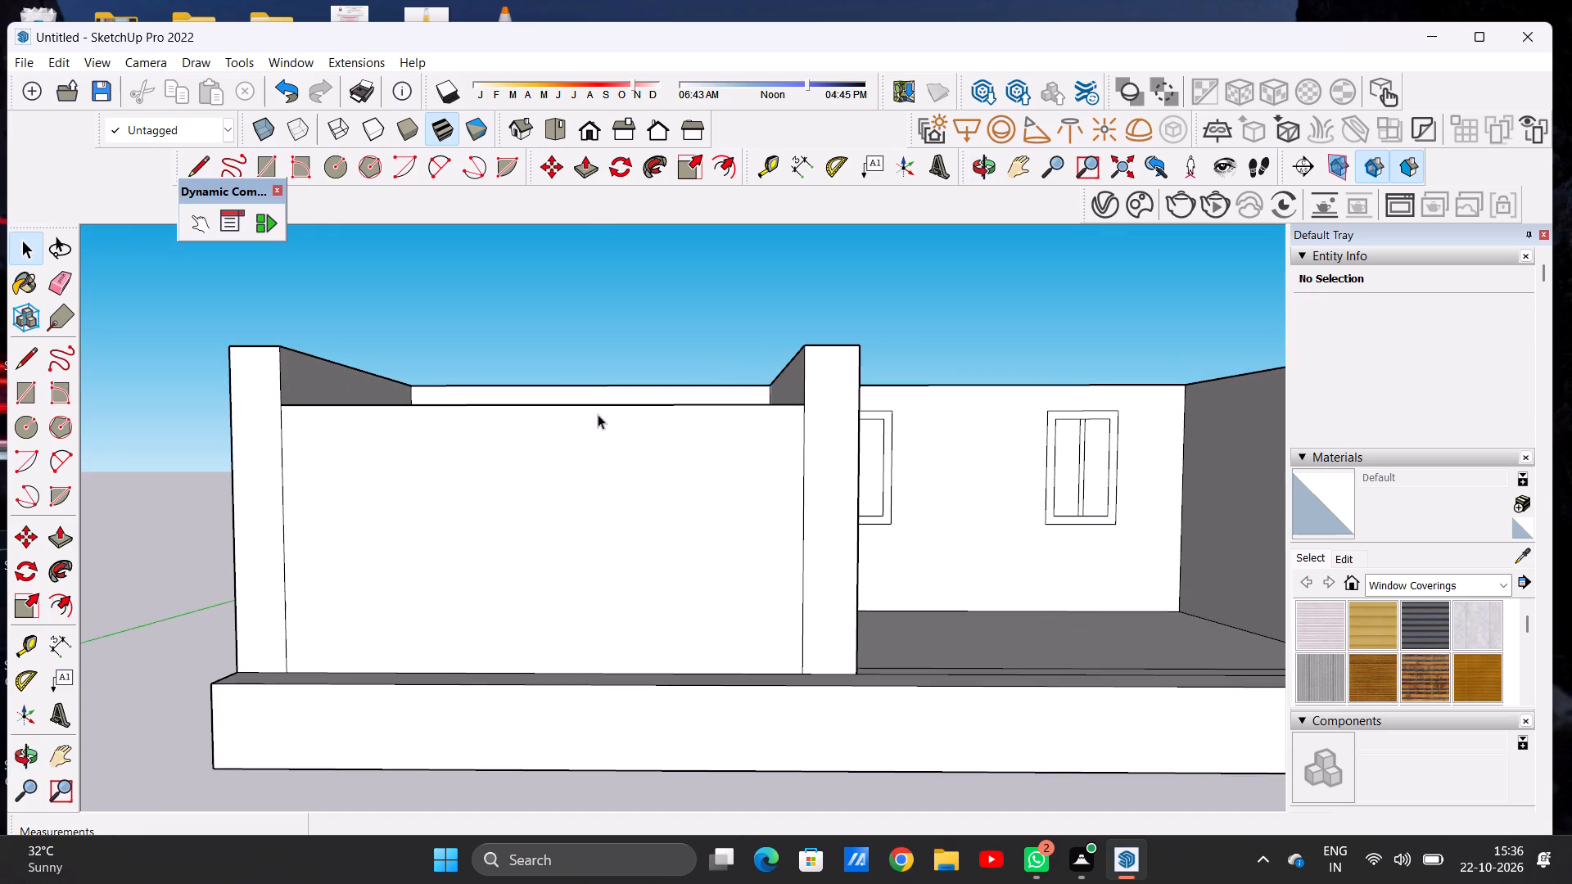
pyautogui.scroll(-3, 598, 414)
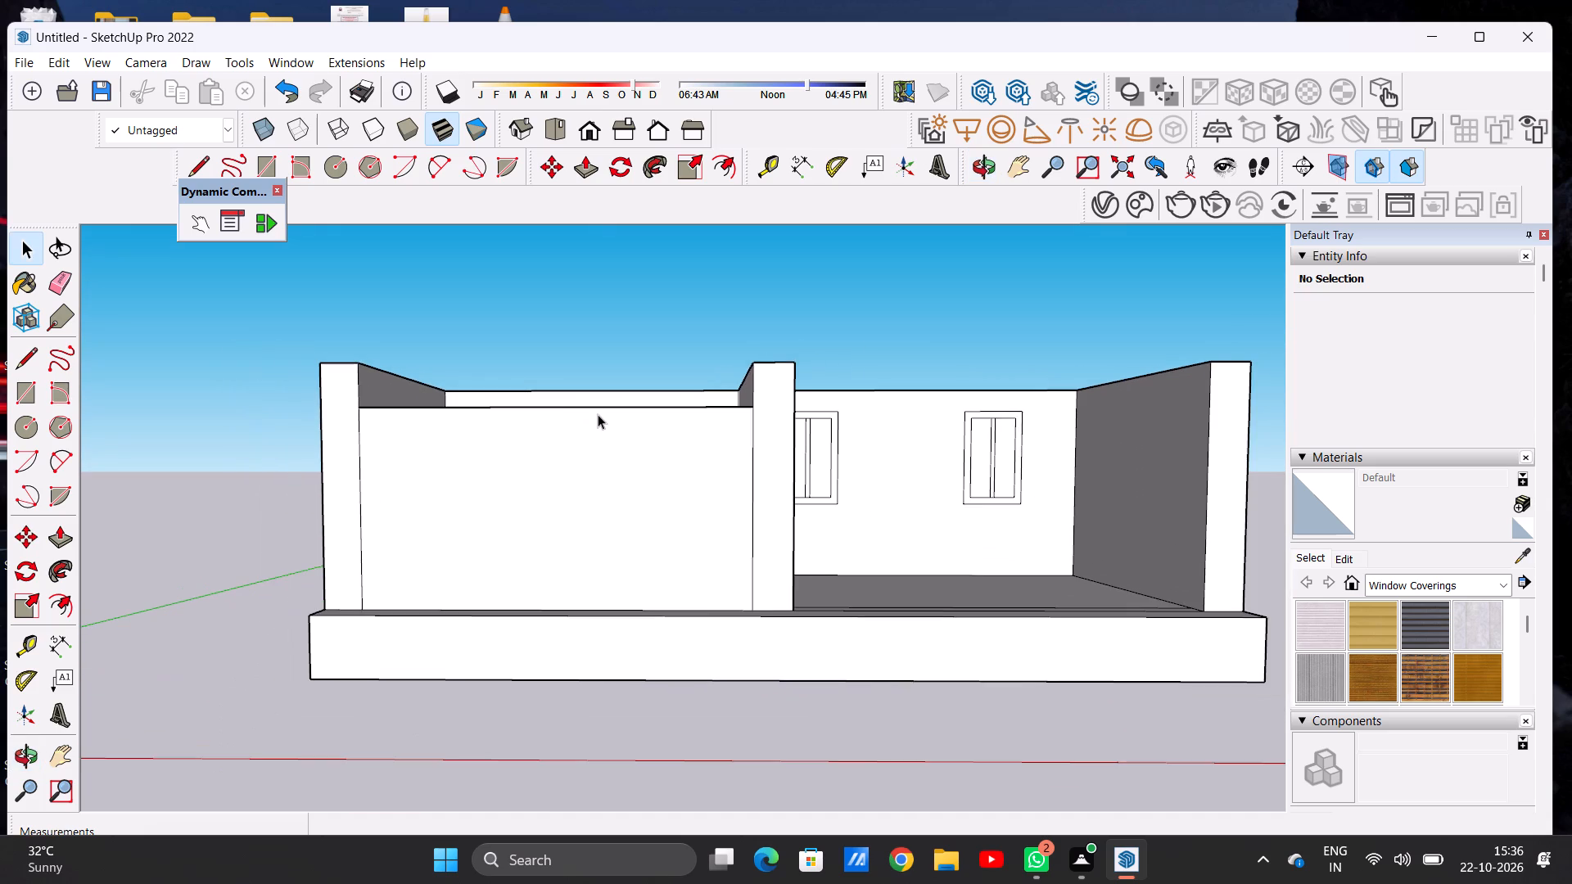
pyautogui.scroll(-1, 603, 414)
pyautogui.moveTo(612, 423); pyautogui.dragTo(611, 490, button='middle')
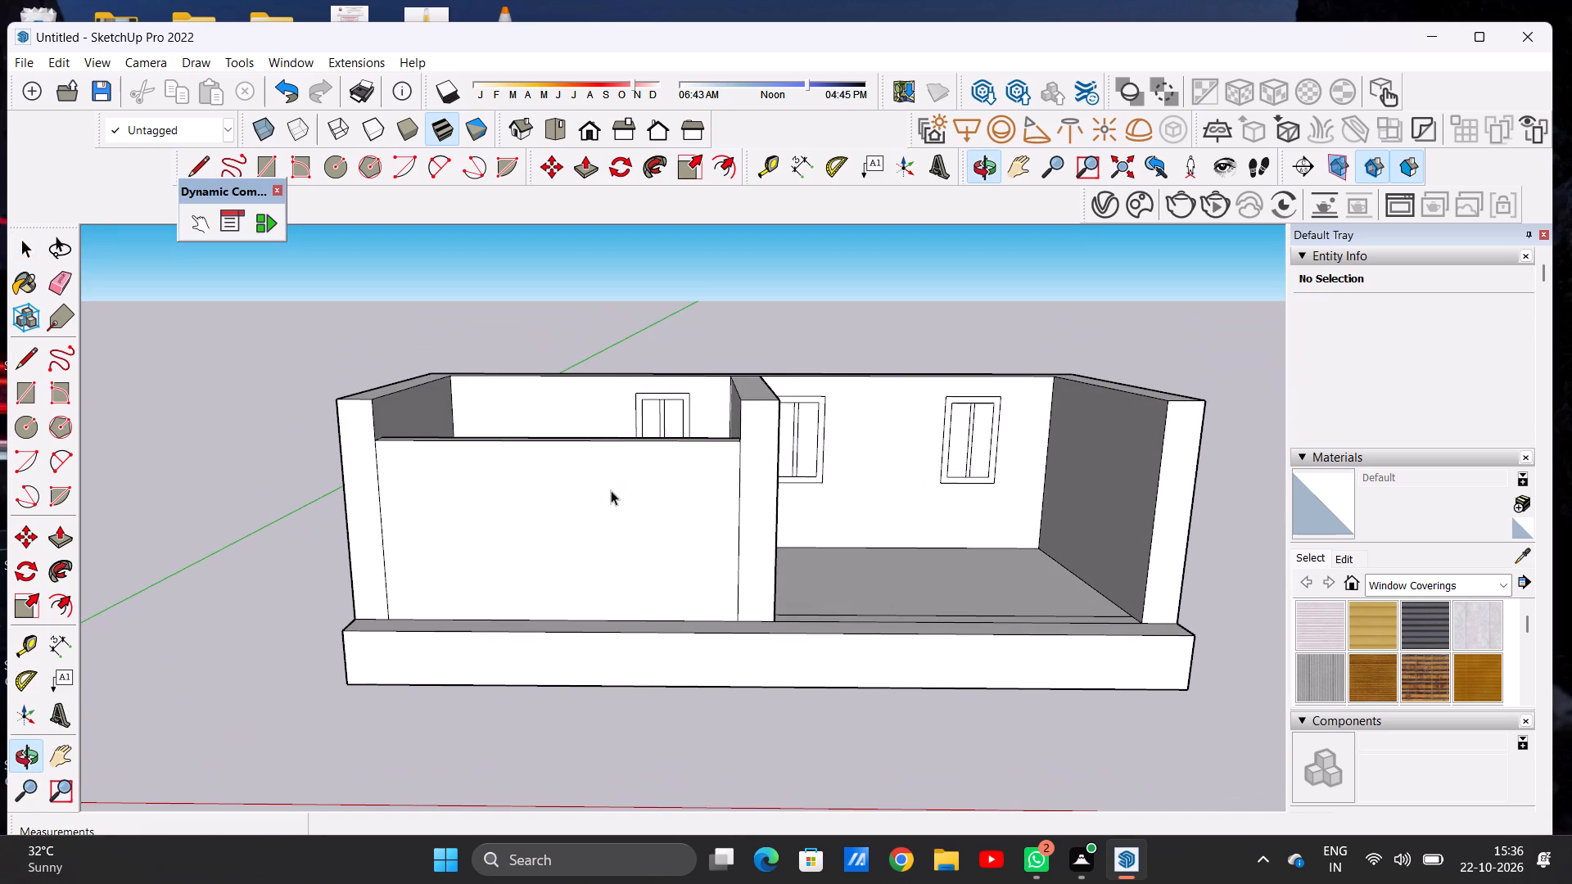
pyautogui.scroll(4, 717, 431)
pyautogui.moveTo(720, 452); pyautogui.dragTo(727, 458, button='middle')
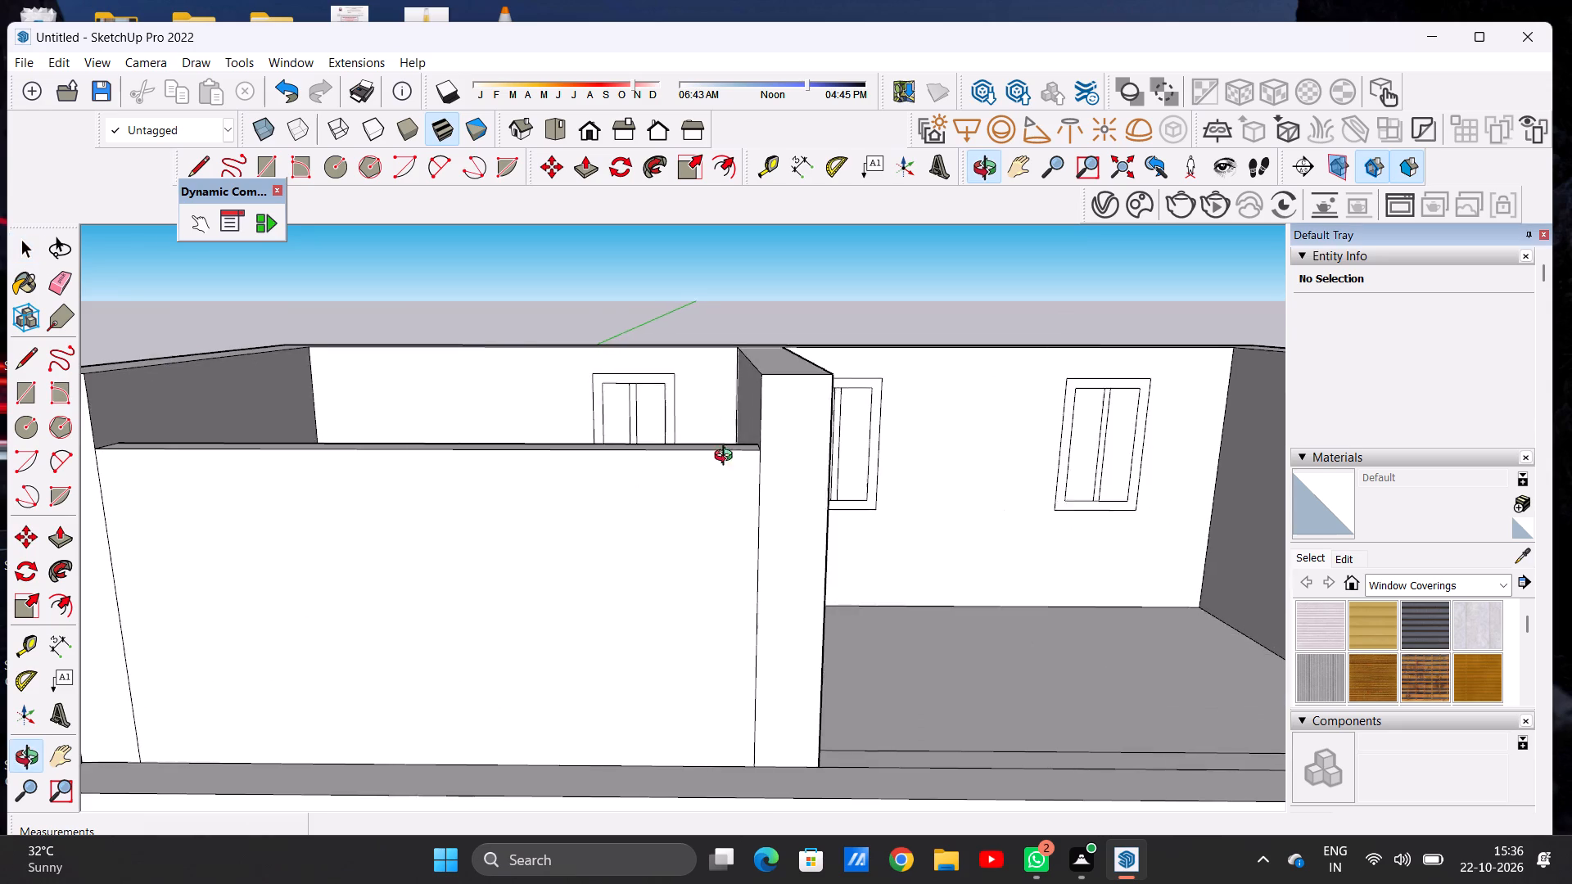
pyautogui.moveTo(727, 458); pyautogui.dragTo(740, 515, button='middle')
pyautogui.middleClick(740, 515)
pyautogui.press('p')
pyautogui.scroll(2, 736, 510)
pyautogui.scroll(-1, 736, 510)
pyautogui.scroll(4, 736, 510)
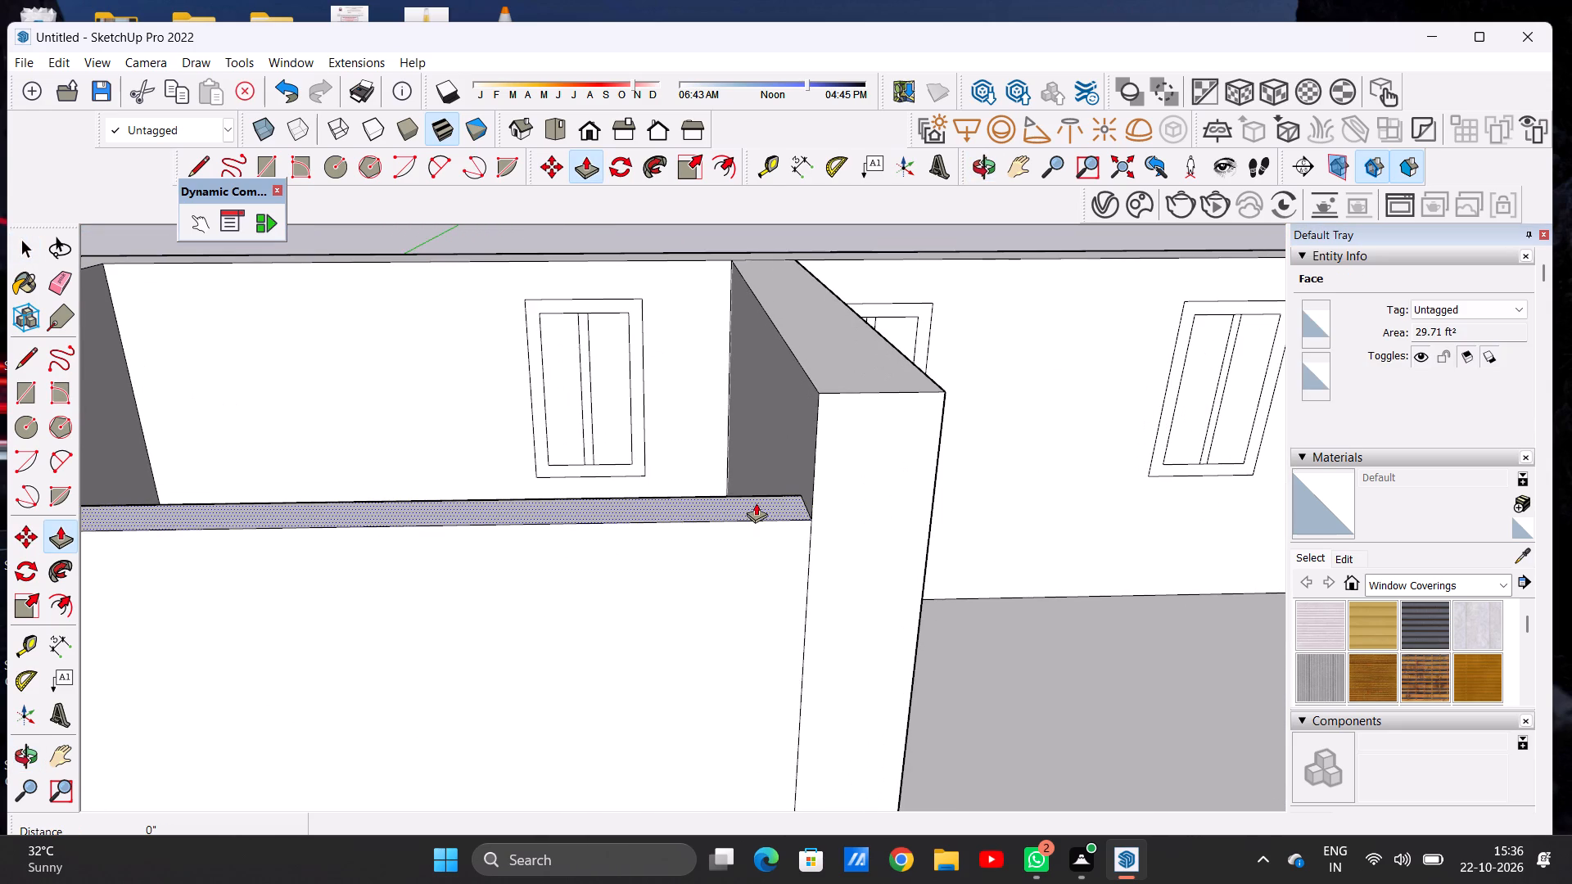
pyautogui.click(756, 503)
pyautogui.click(761, 580)
pyautogui.press('space')
# Push/Pull that front wall's outer face inward about 7 7/16" to recess it behind the side wall and divider ends.
pyautogui.scroll(-6, 650, 521)
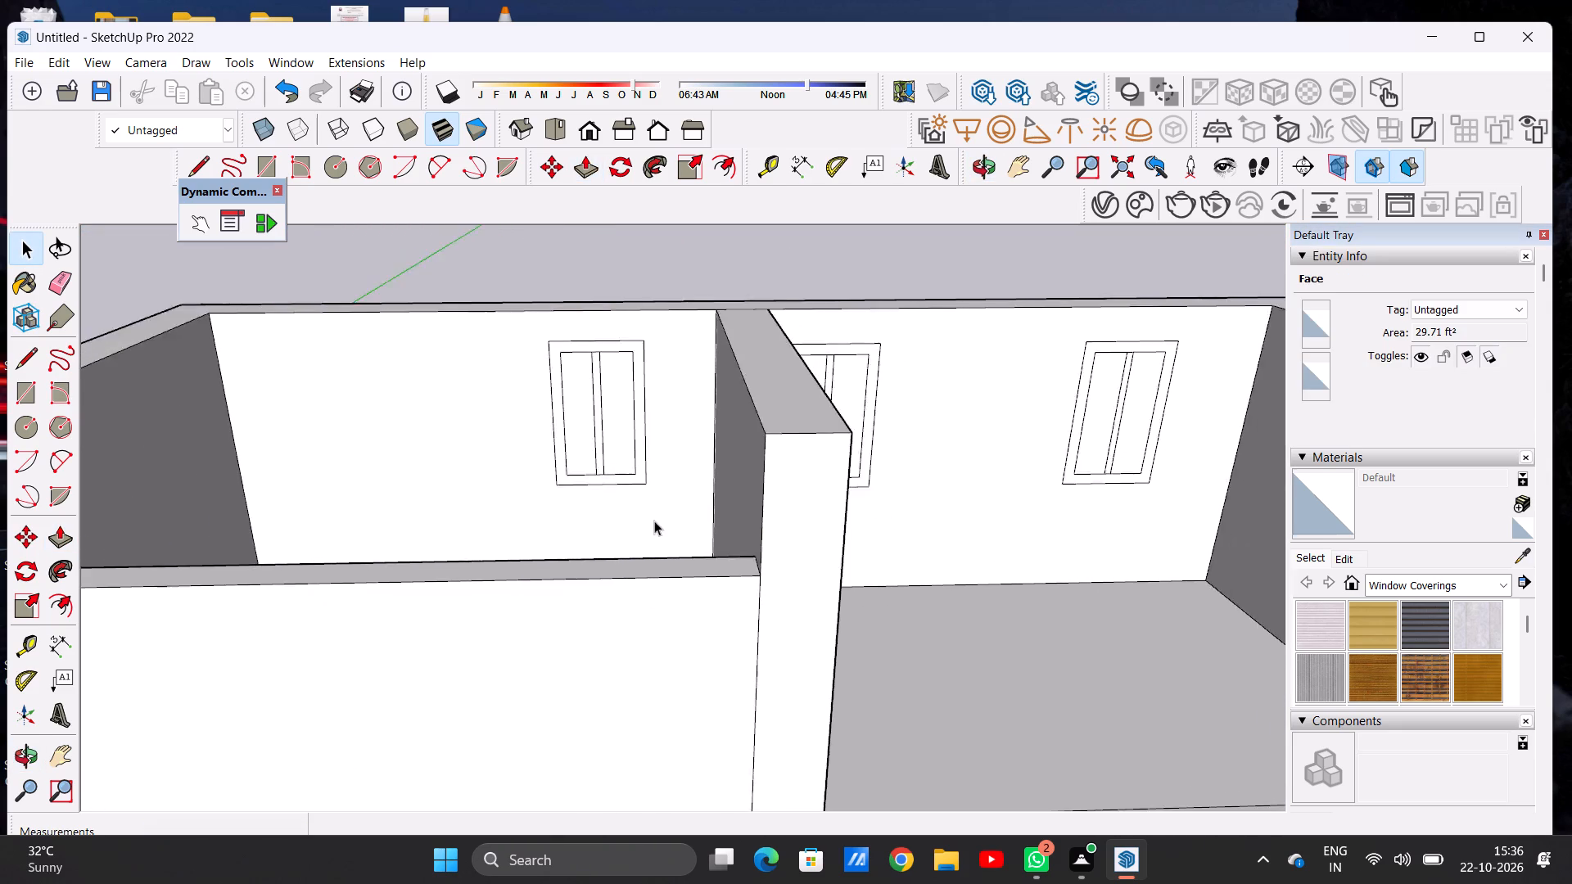
pyautogui.scroll(-6, 654, 521)
pyautogui.scroll(1, 695, 465)
pyautogui.scroll(-1, 698, 467)
pyautogui.moveTo(638, 552); pyautogui.dragTo(630, 449, button='middle')
pyautogui.scroll(6, 530, 547)
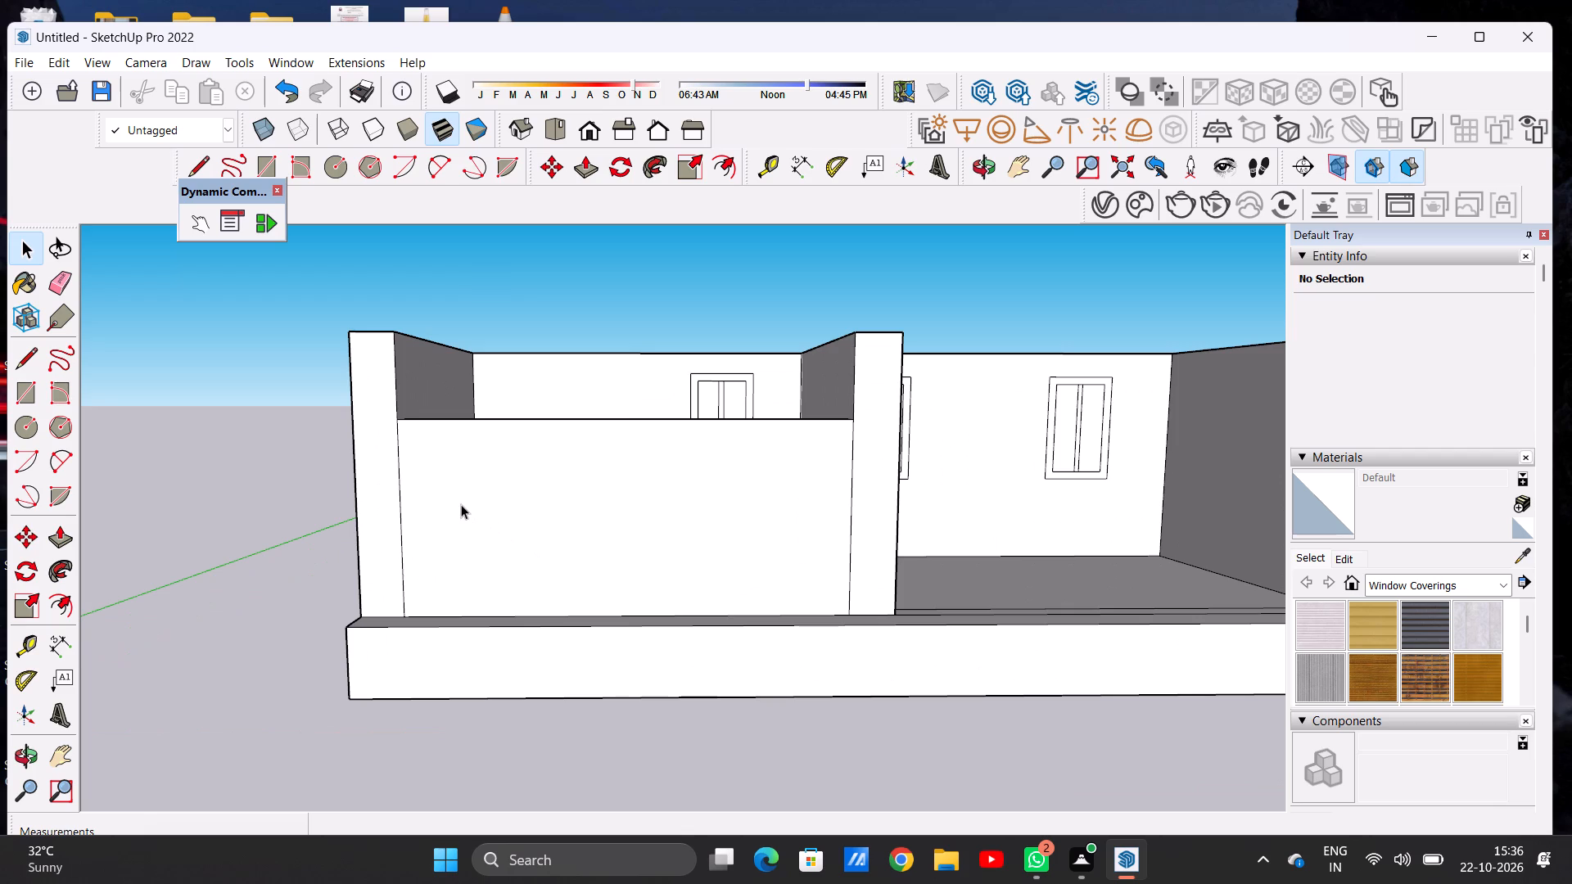
pyautogui.scroll(-6, 461, 489)
pyautogui.scroll(-4, 612, 491)
pyautogui.scroll(6, 606, 493)
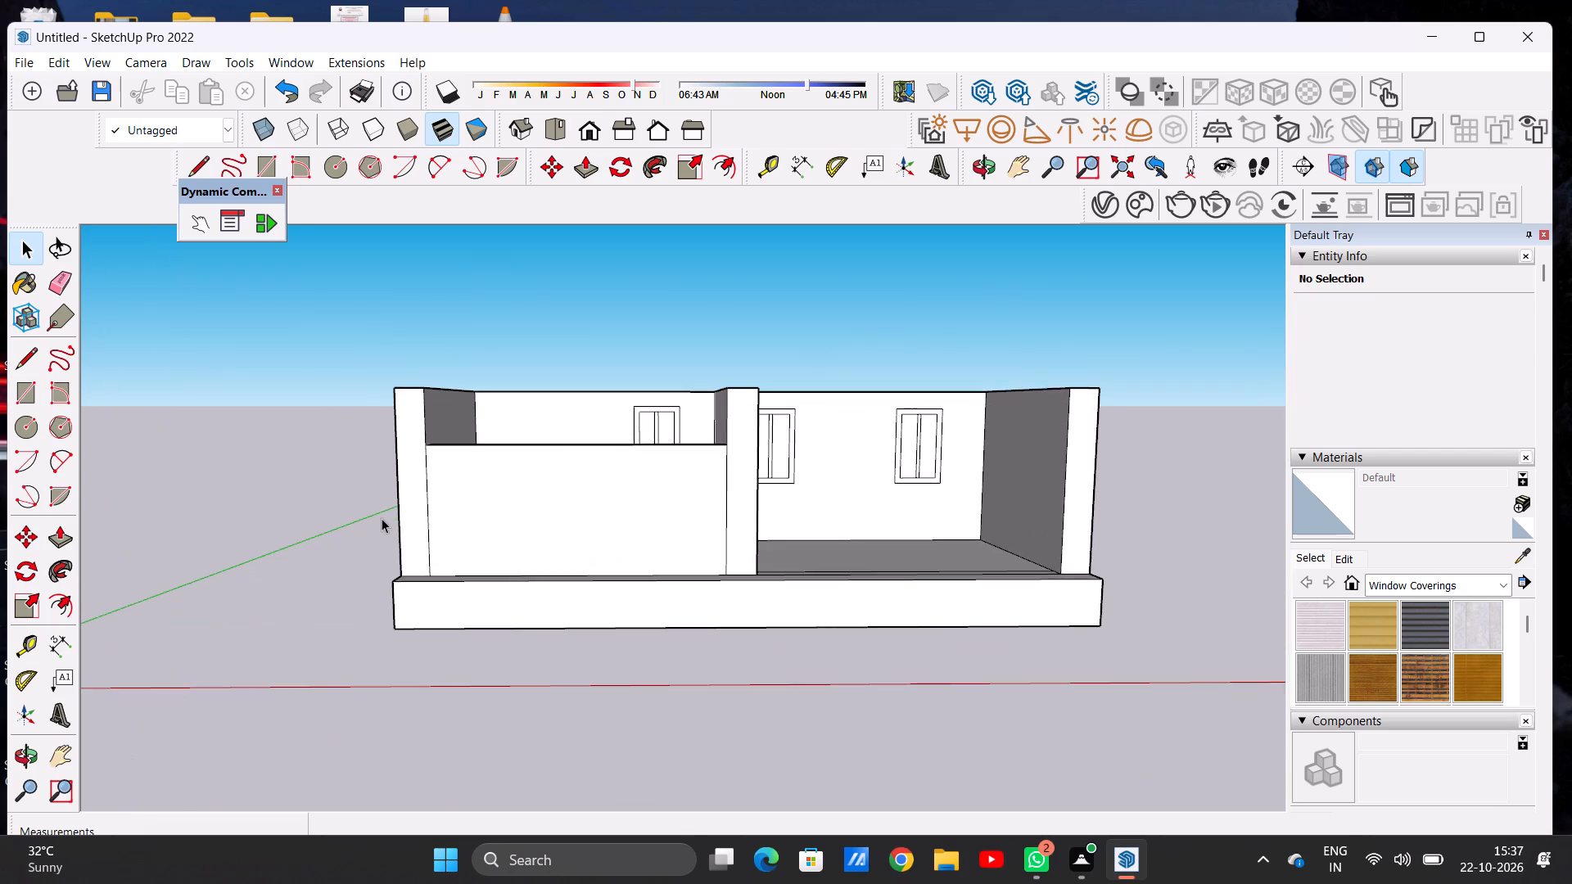
pyautogui.scroll(3, 381, 520)
pyautogui.scroll(-2, 468, 507)
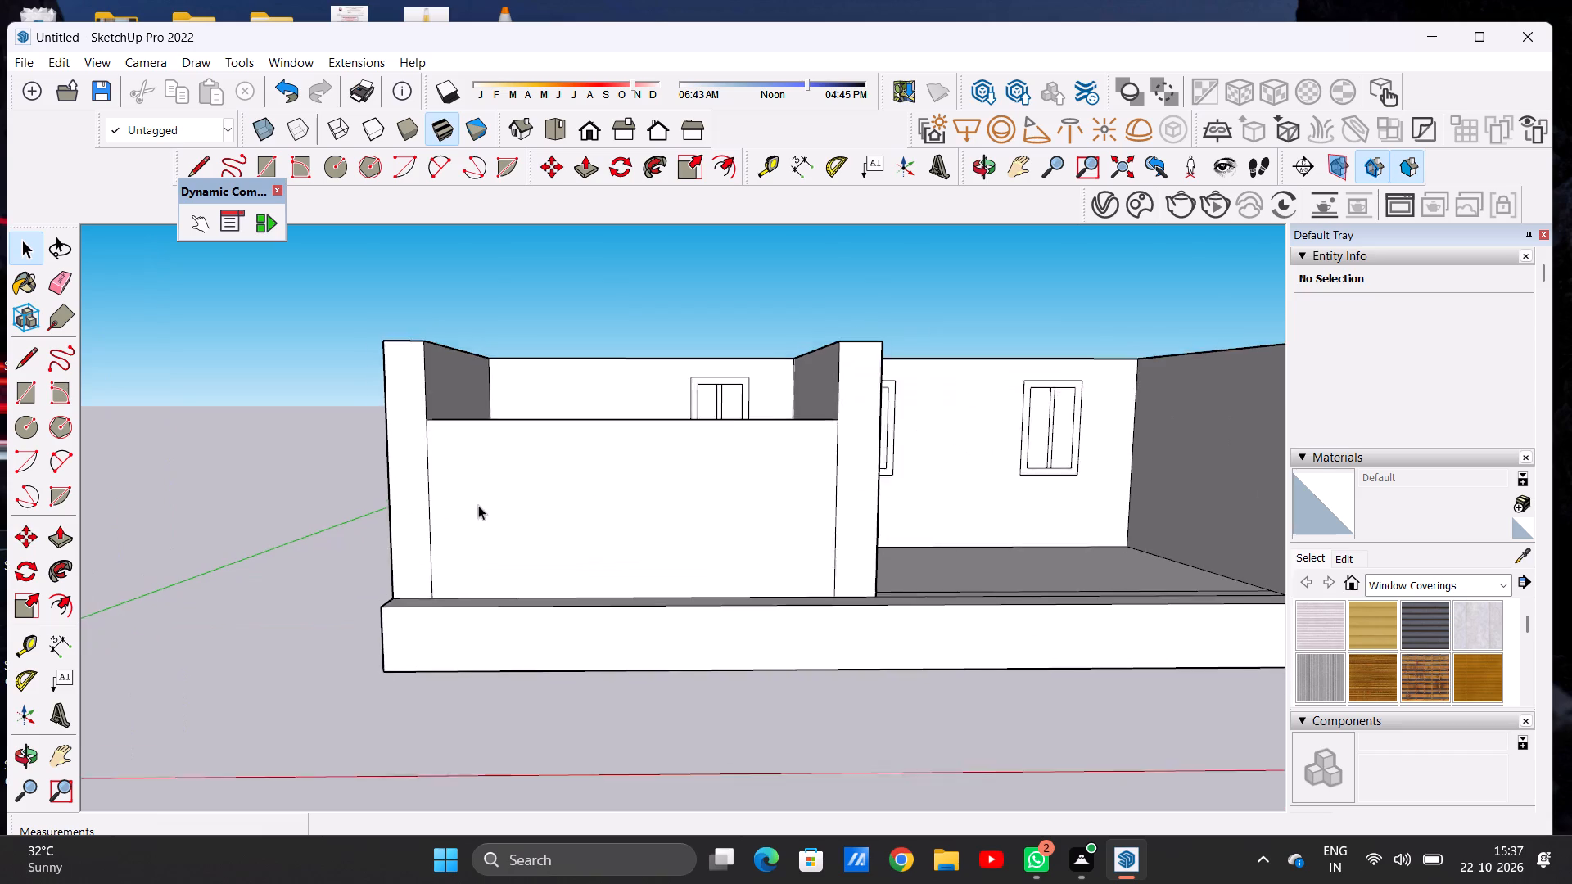
pyautogui.scroll(-3, 478, 505)
pyautogui.moveTo(569, 503); pyautogui.dragTo(563, 628, button='middle')
pyautogui.press('p')
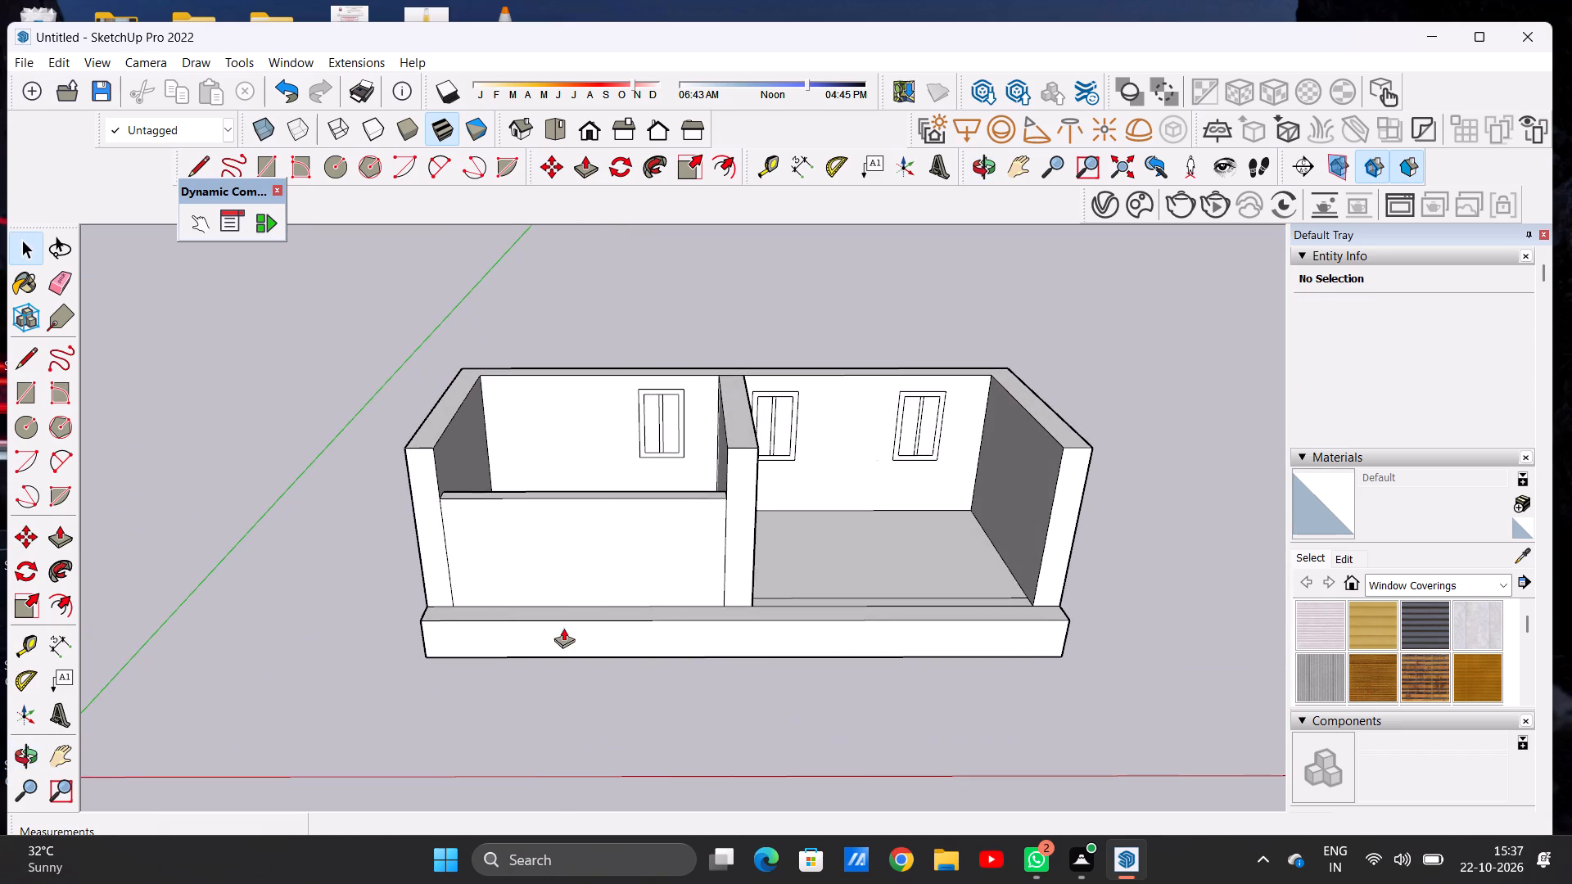
pyautogui.scroll(7, 490, 521)
pyautogui.click(486, 521)
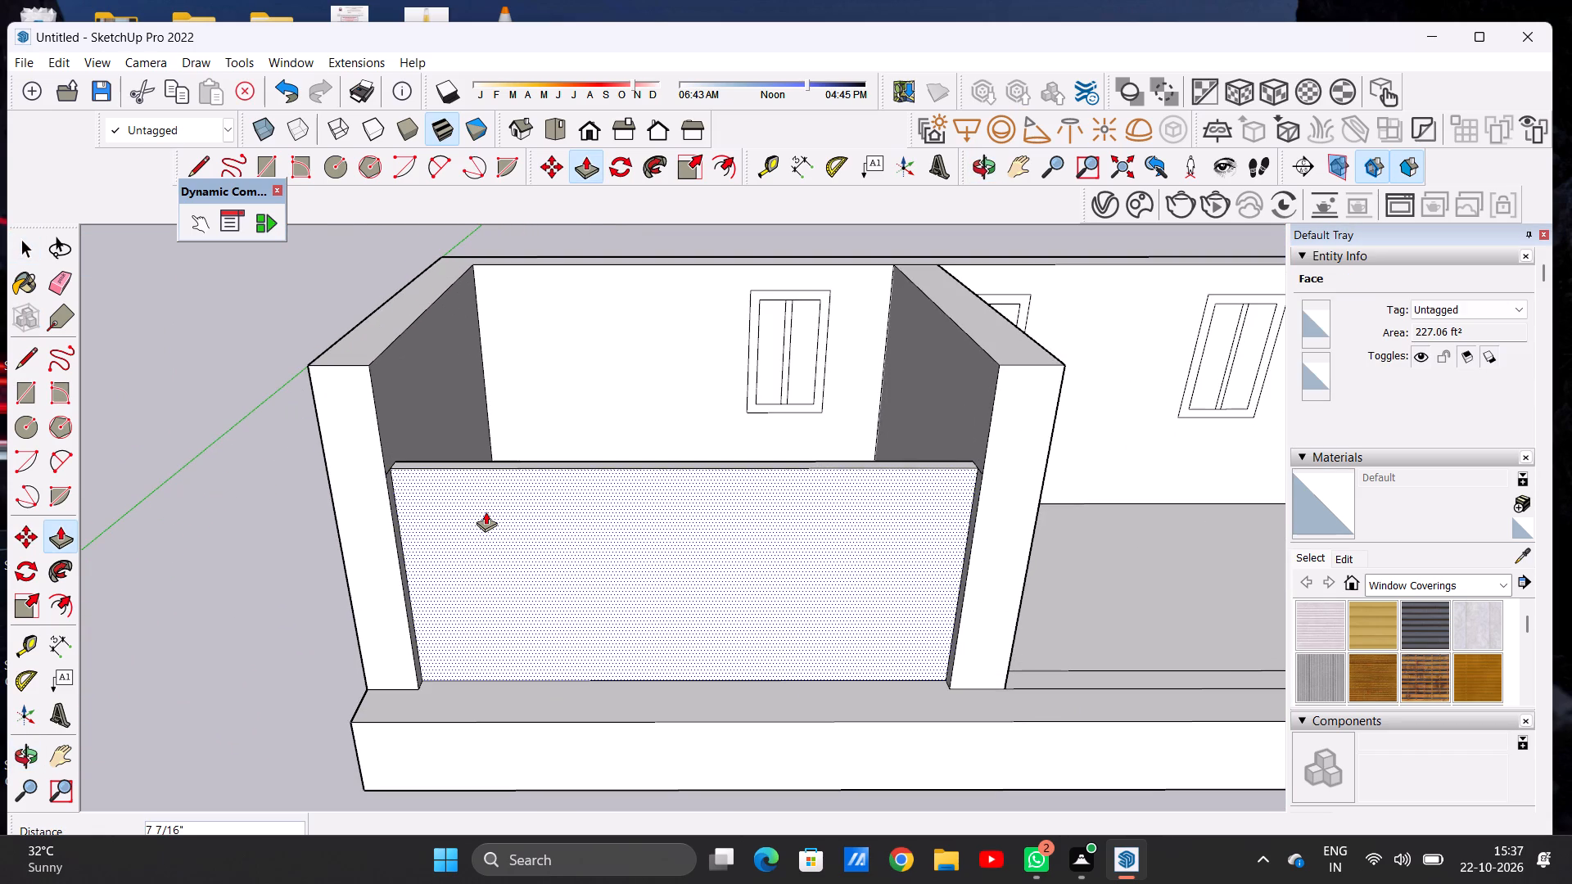
pyautogui.click(486, 513)
pyautogui.press('space')
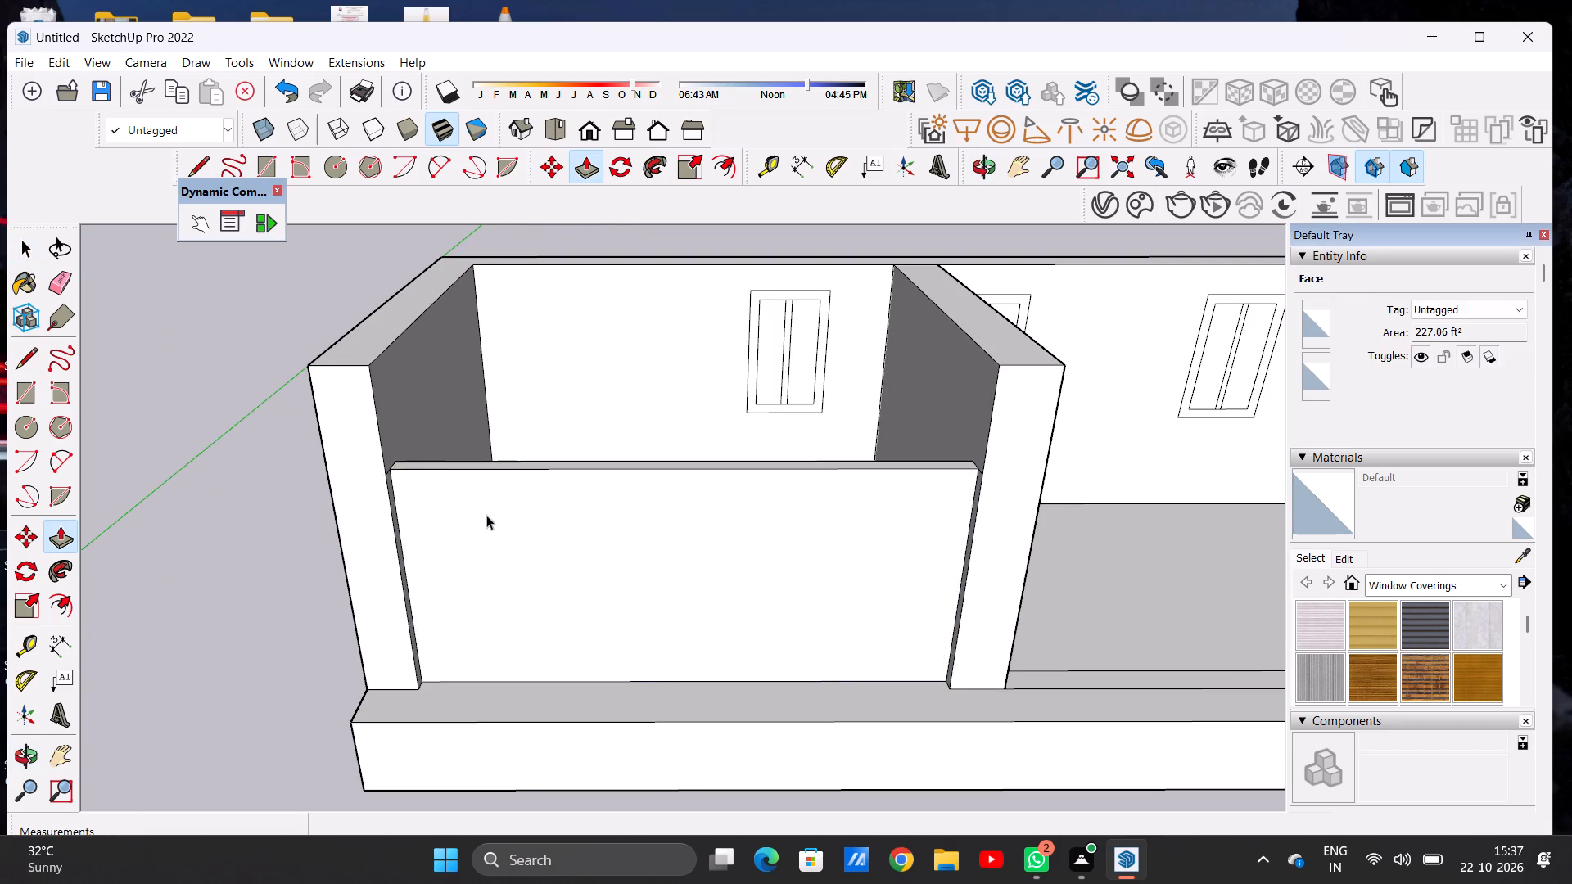
# Draw a horizontal line about 22' 9" long across the recessed wall's front face, just below its top edge, from side wall to divider.
pyautogui.scroll(-4, 580, 534)
pyautogui.moveTo(621, 566); pyautogui.dragTo(617, 461, button='middle')
pyautogui.scroll(-5, 620, 575)
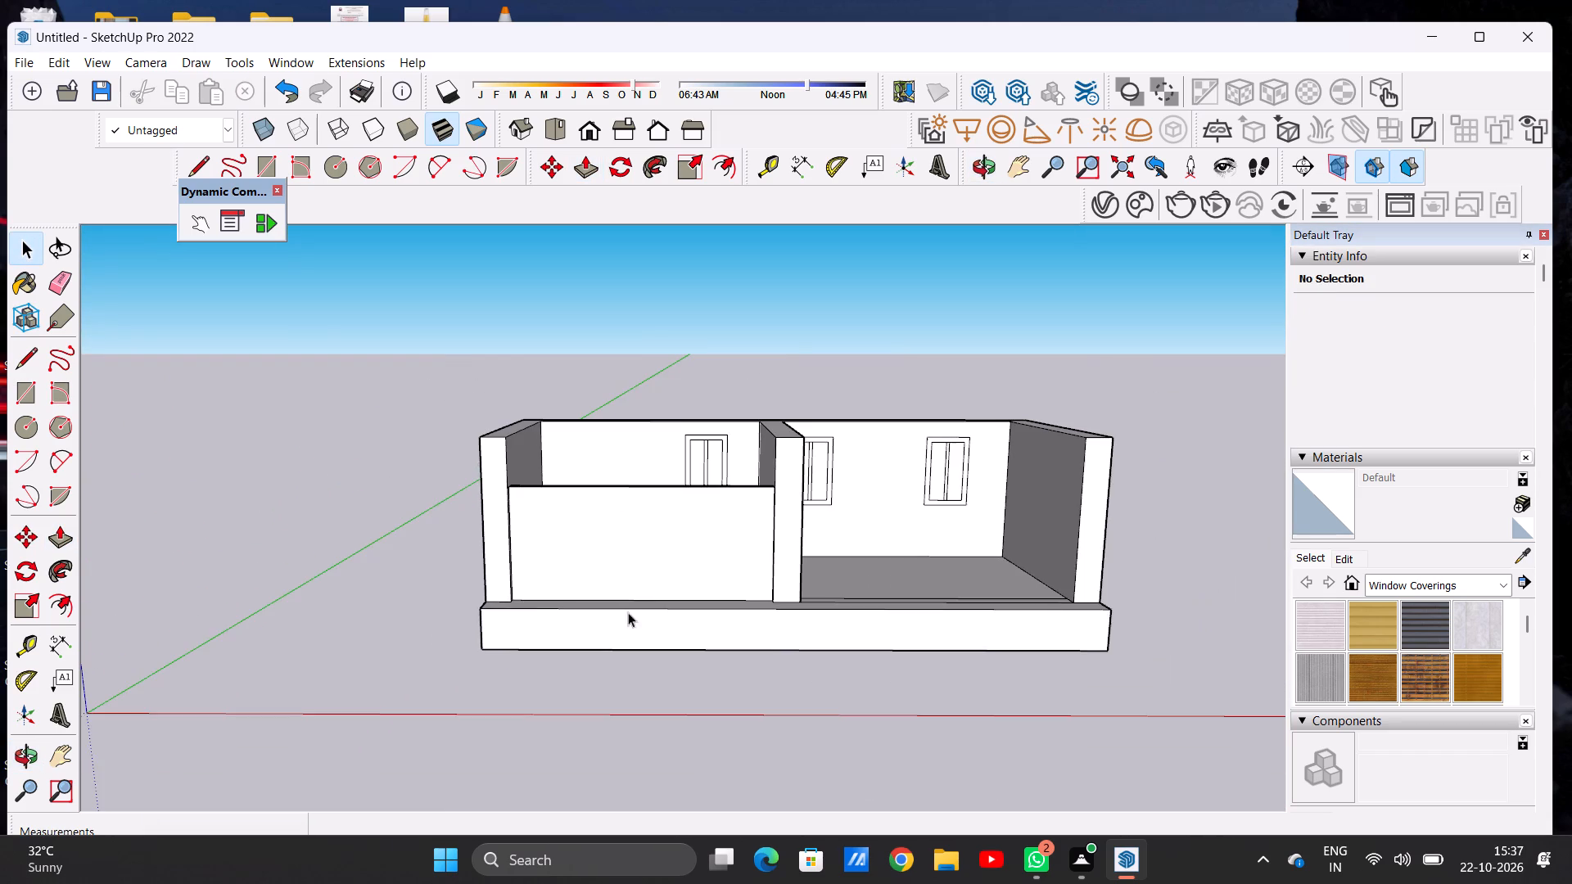
pyautogui.scroll(6, 616, 544)
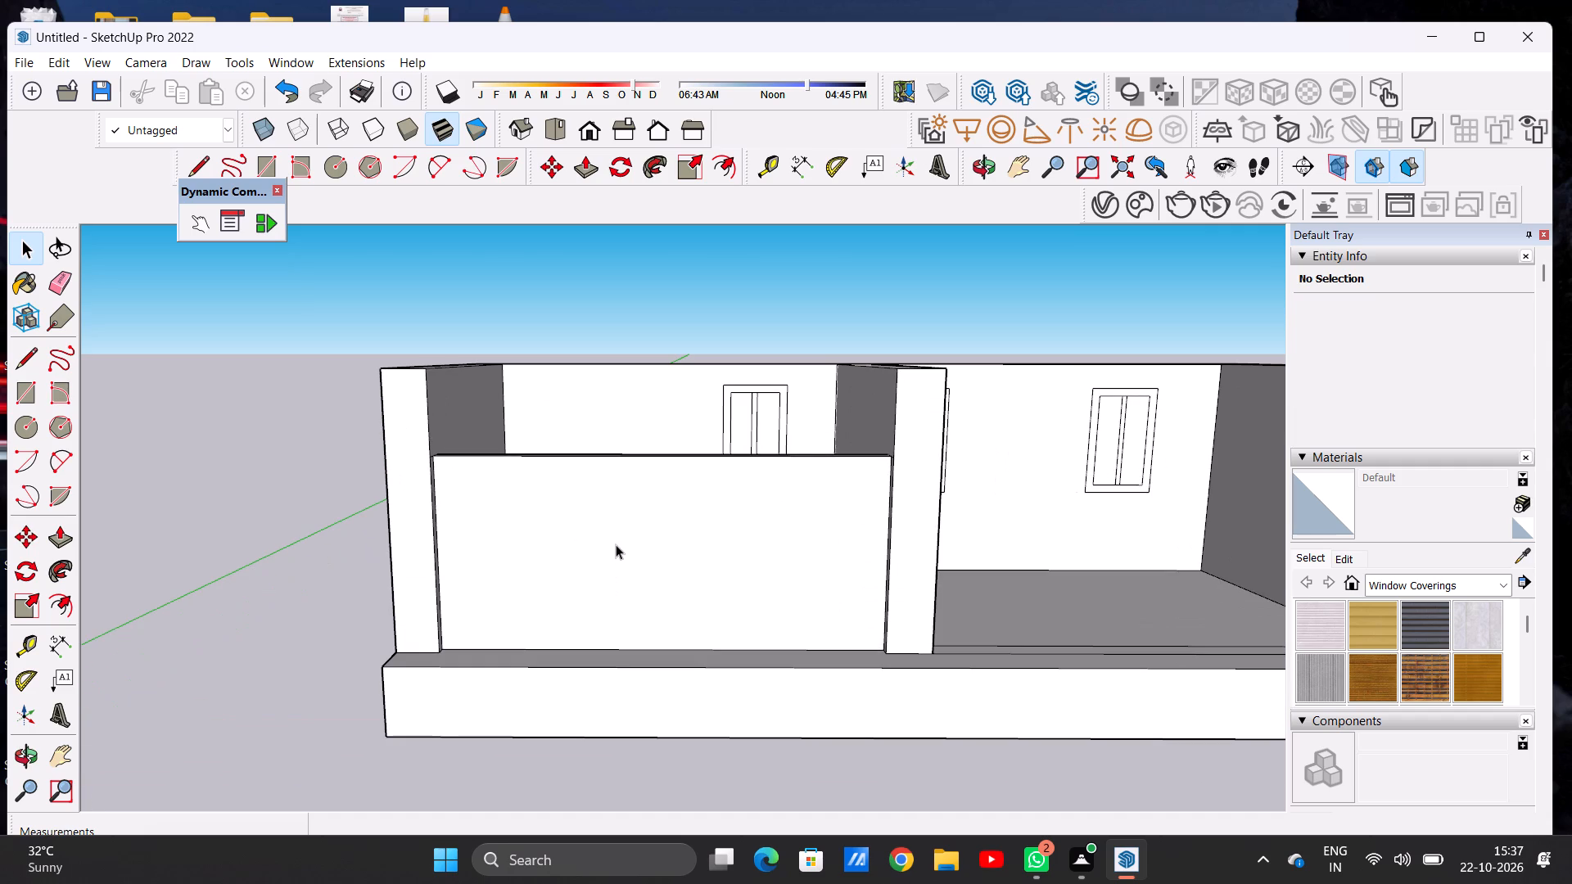
pyautogui.moveTo(616, 544); pyautogui.dragTo(626, 491, button='middle')
pyautogui.scroll(1, 677, 489)
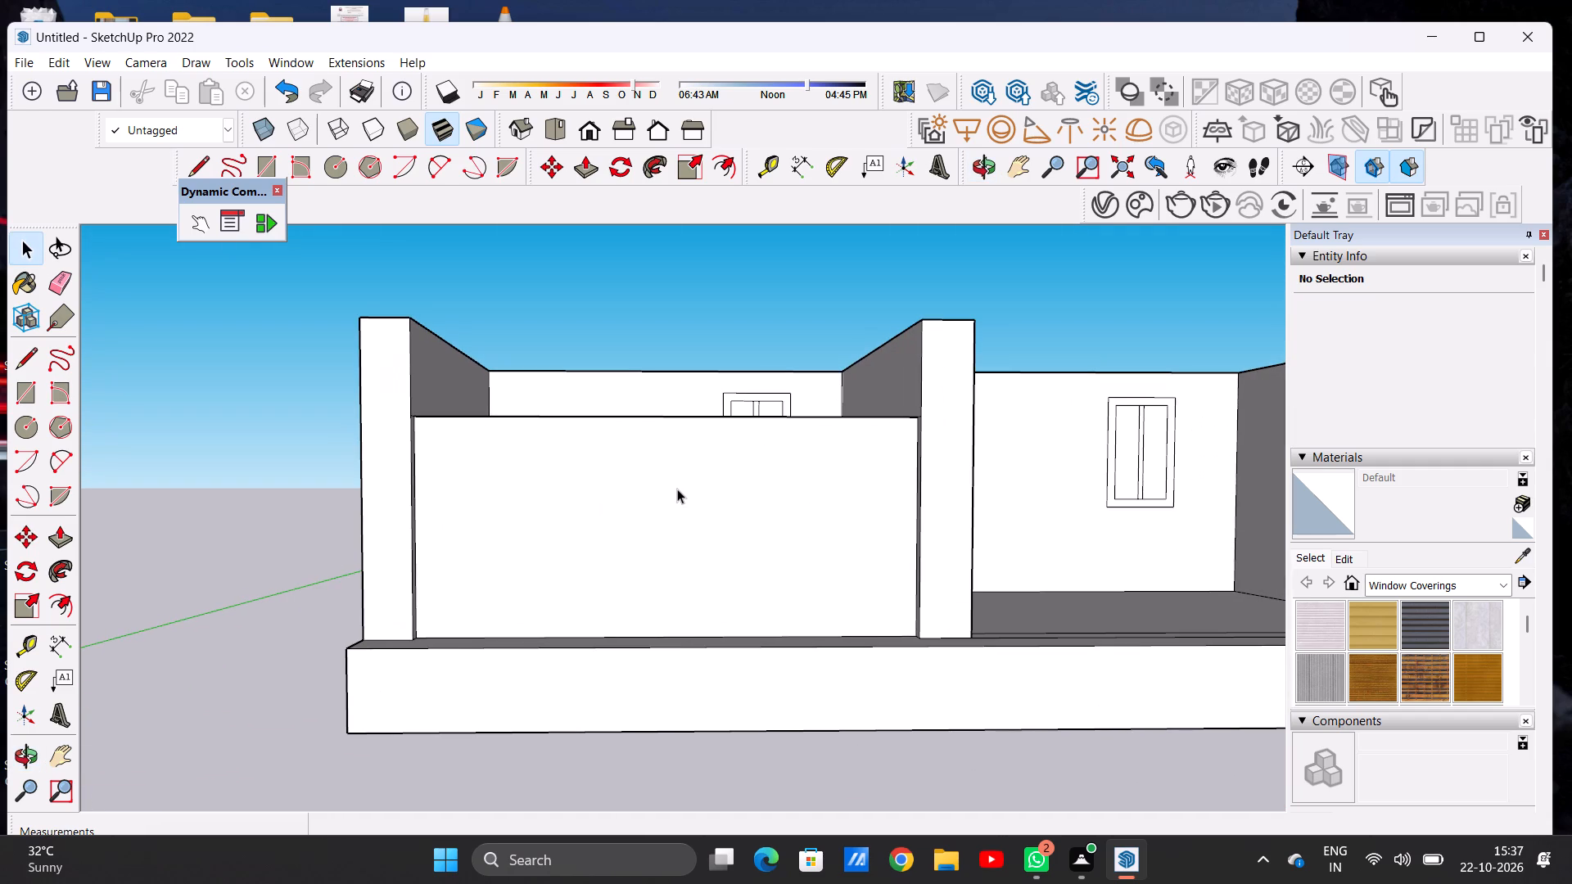
pyautogui.press('l')
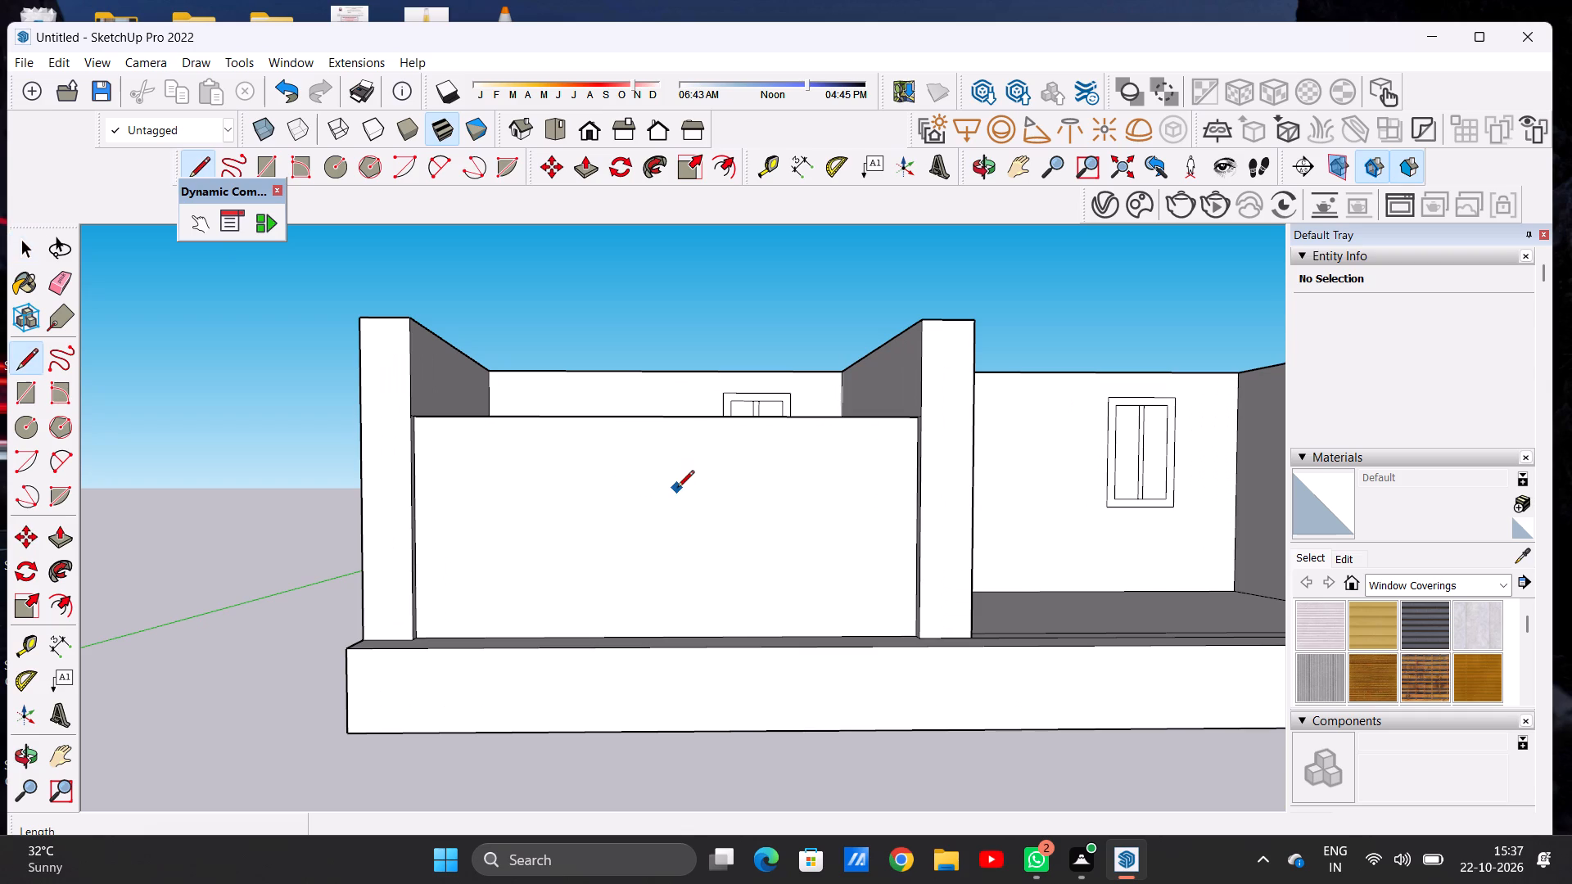
pyautogui.scroll(3, 677, 489)
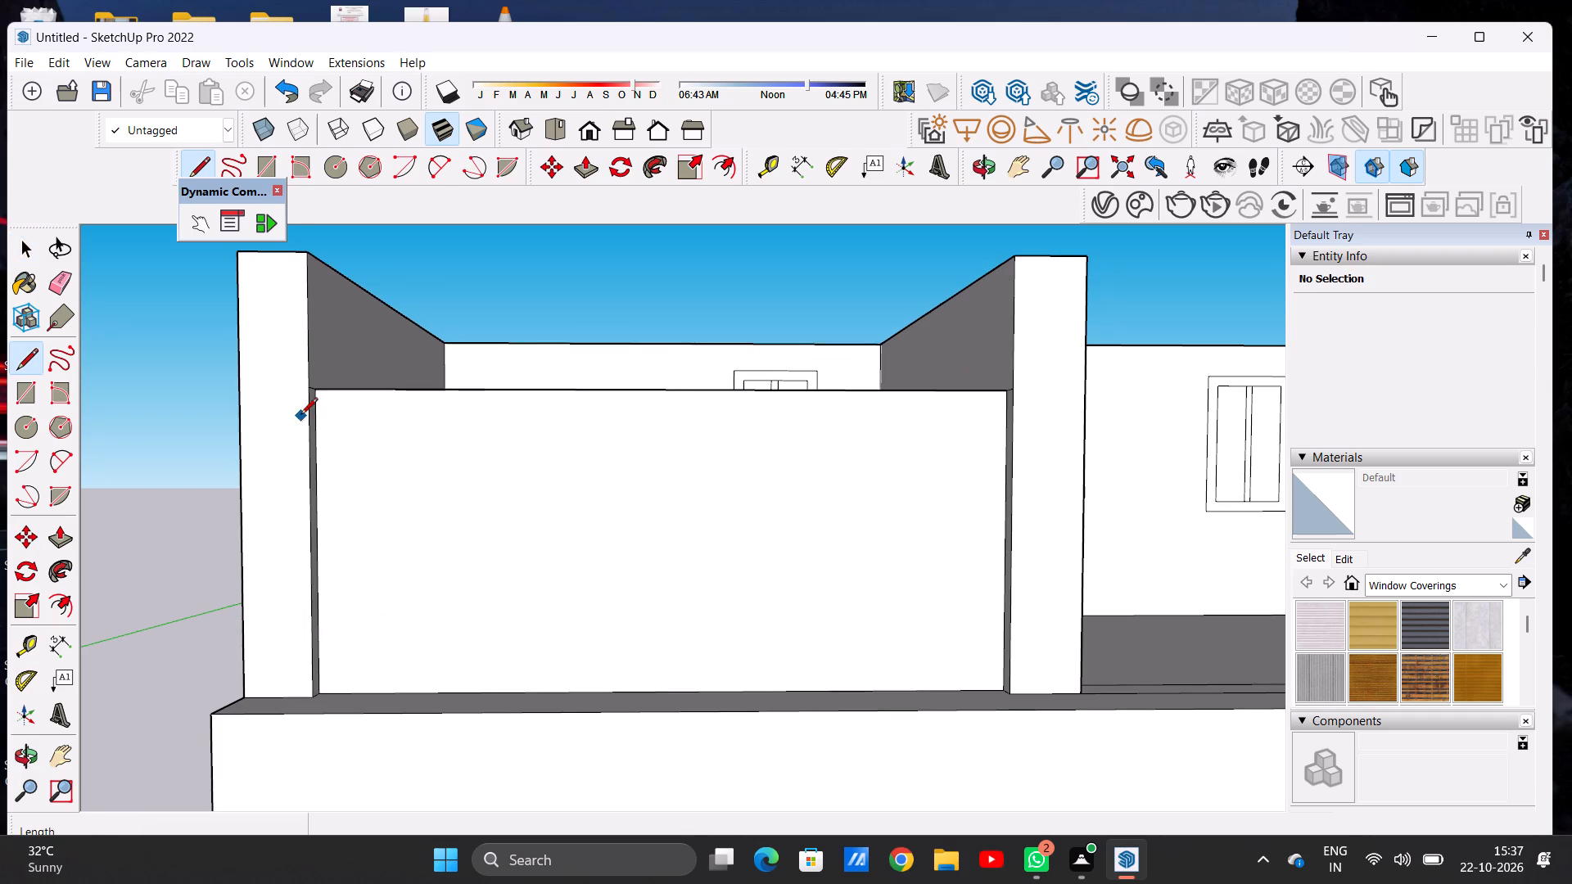
pyautogui.scroll(6, 313, 403)
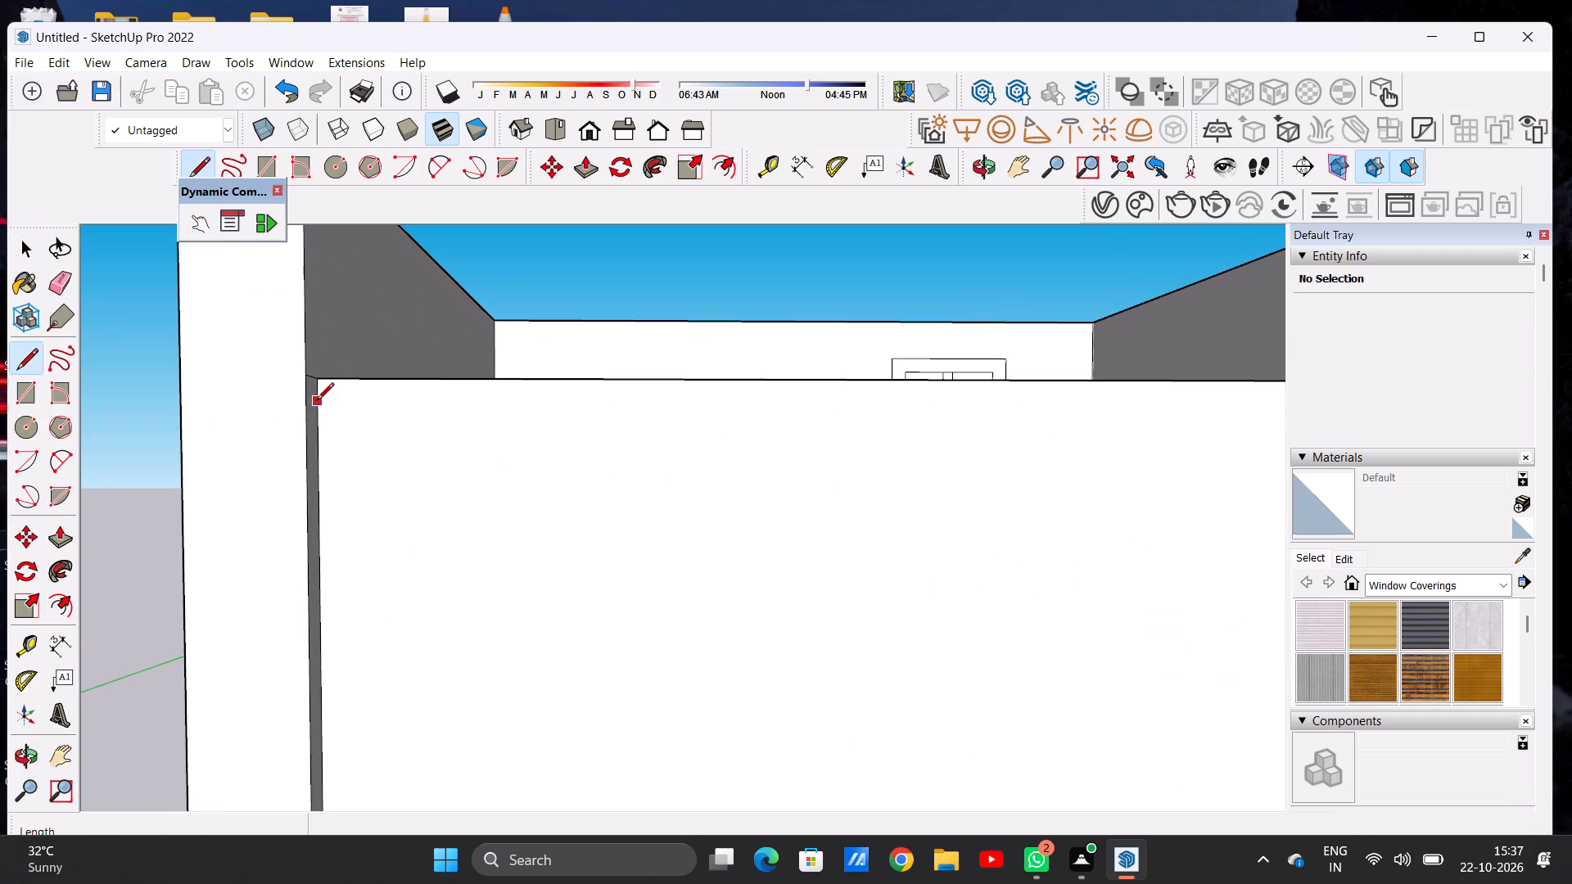
pyautogui.click(317, 401)
pyautogui.scroll(-10, 486, 404)
pyautogui.scroll(3, 813, 421)
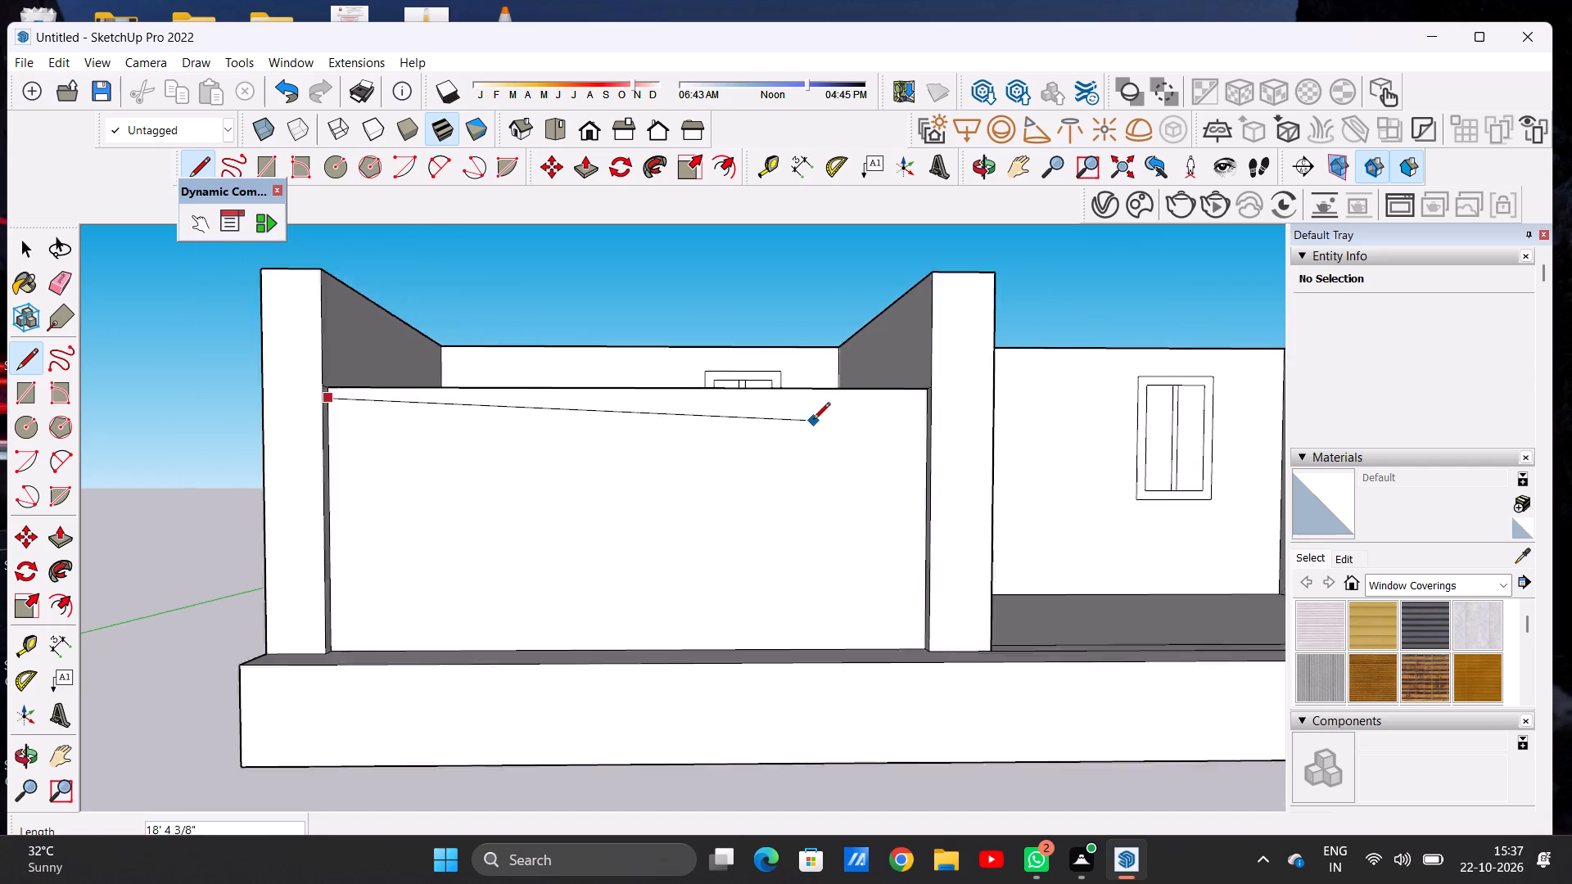
pyautogui.scroll(7, 813, 421)
pyautogui.scroll(-1, 906, 398)
pyautogui.scroll(1, 906, 398)
pyautogui.click(1031, 374)
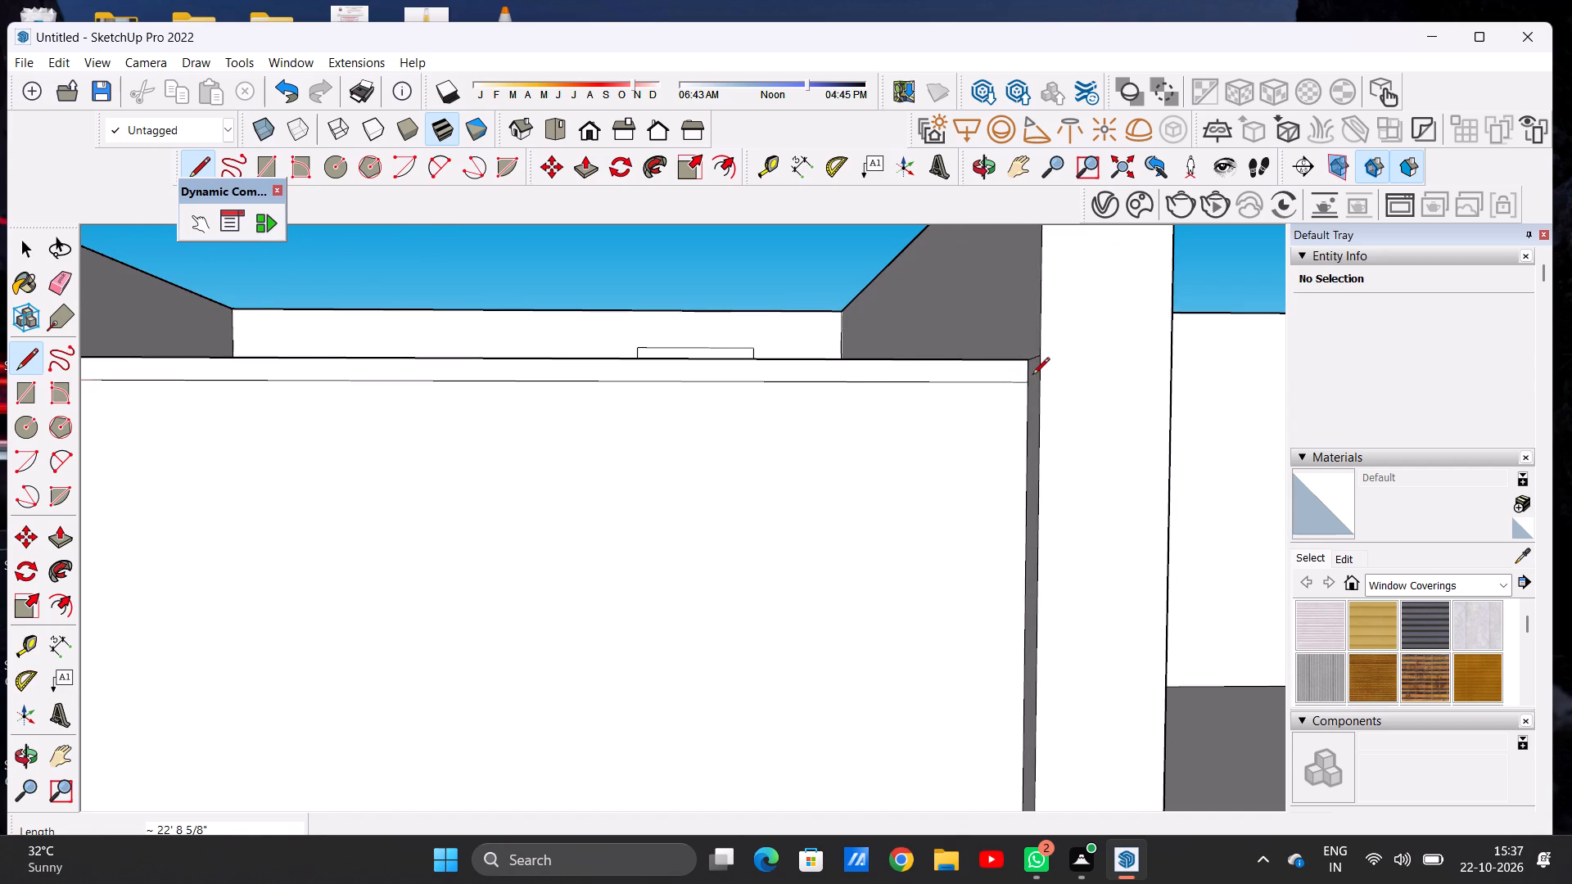
# Draw a matching horizontal line across the recessed wall's front face, just above its base, from the outer side wall to the divider.
pyautogui.scroll(-14, 863, 398)
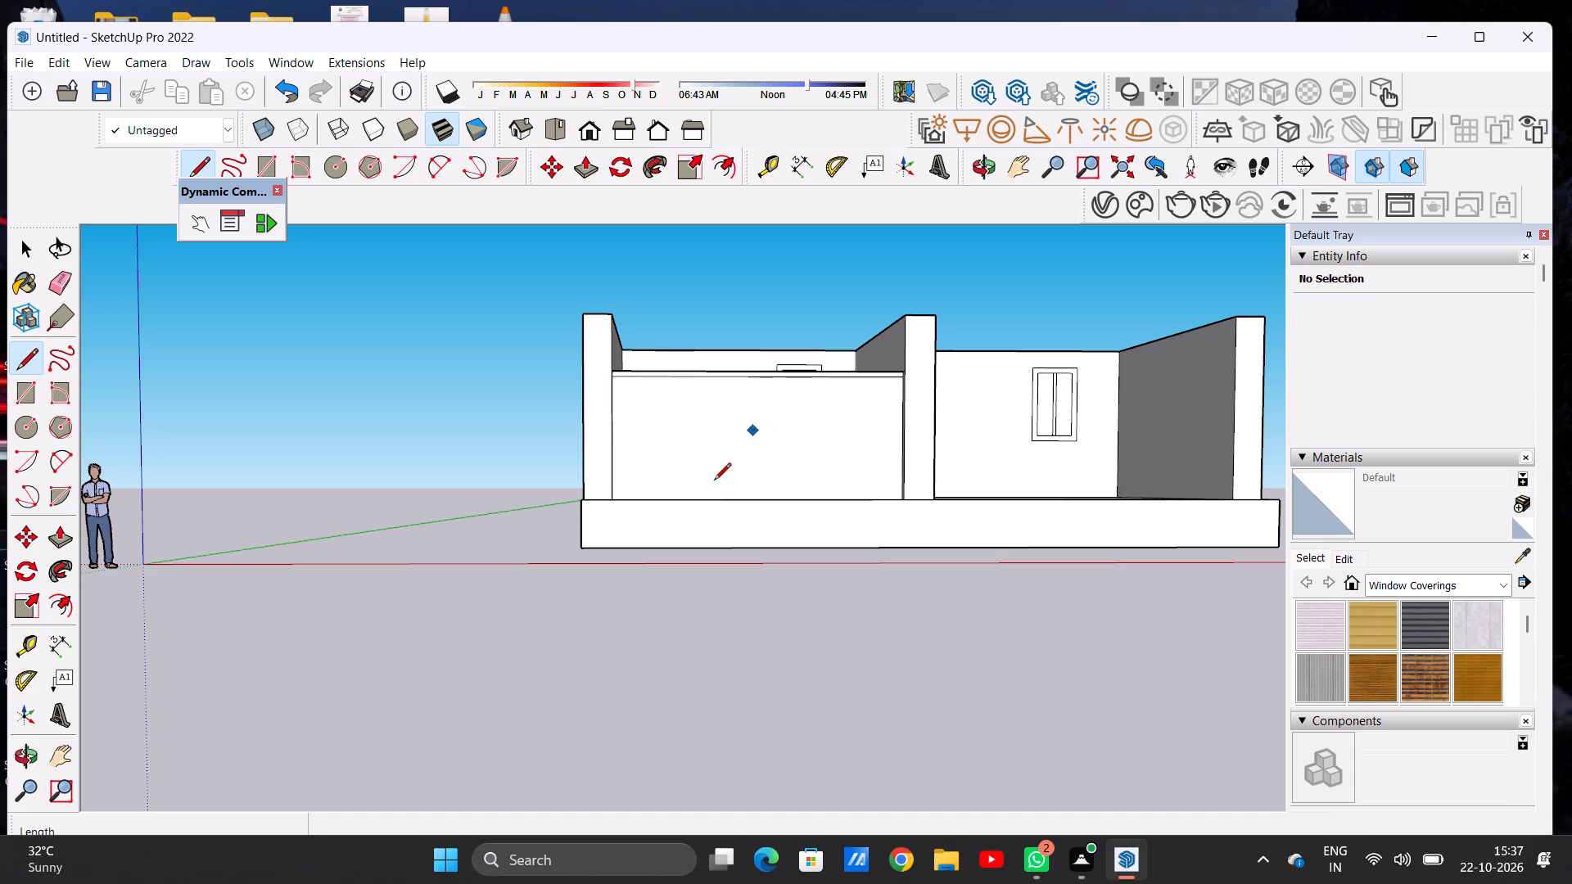
pyautogui.scroll(8, 709, 482)
pyautogui.moveTo(709, 482); pyautogui.dragTo(703, 575, button='middle')
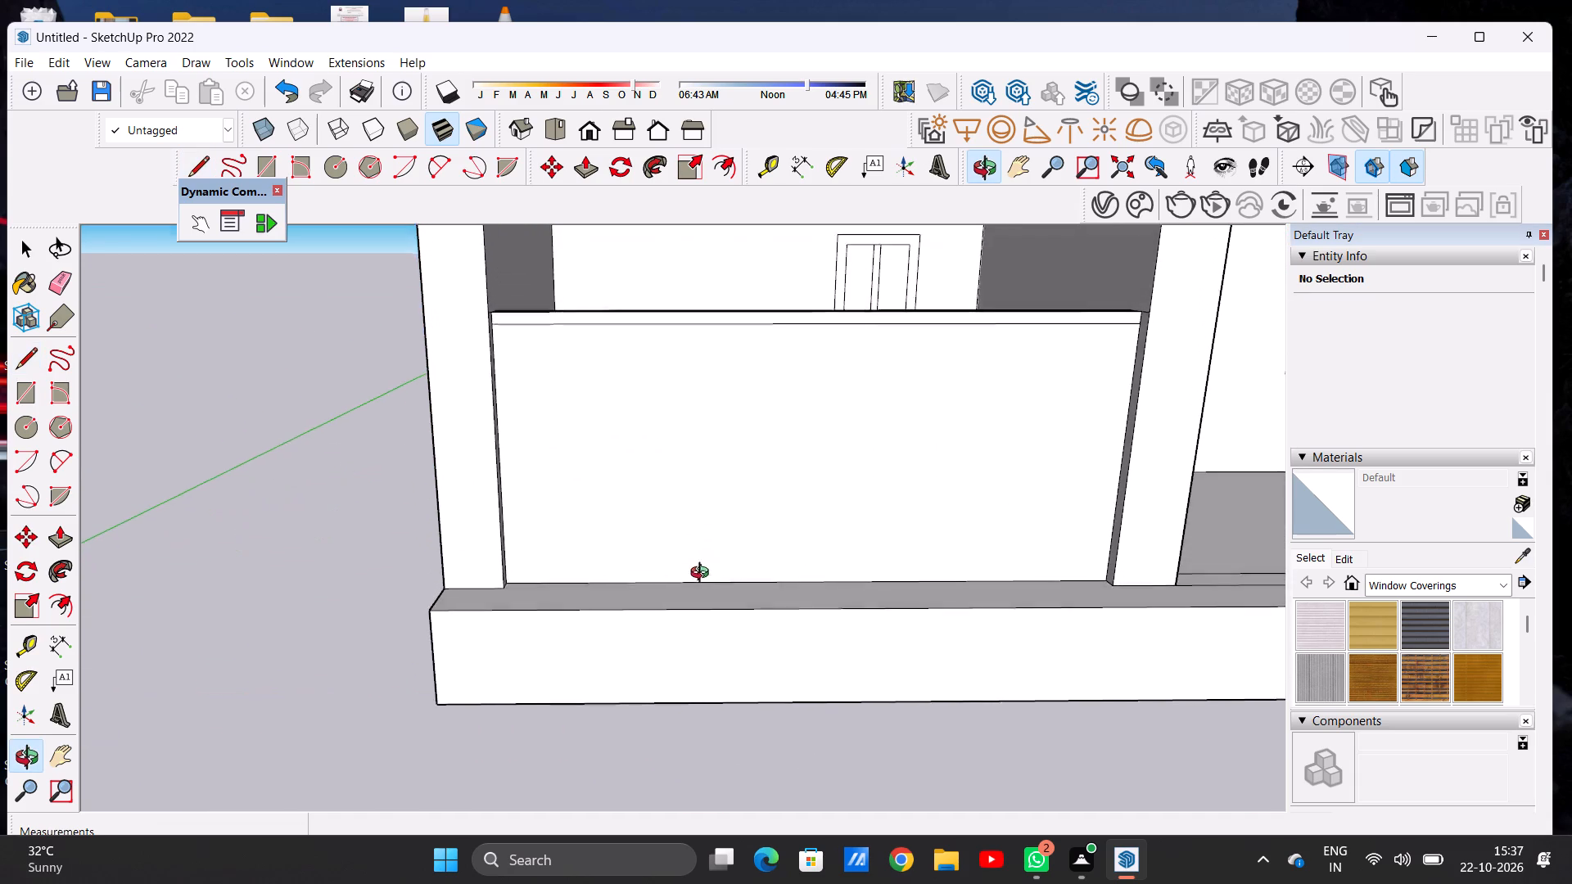
pyautogui.moveTo(703, 575); pyautogui.dragTo(664, 589, button='middle')
pyautogui.scroll(4, 513, 593)
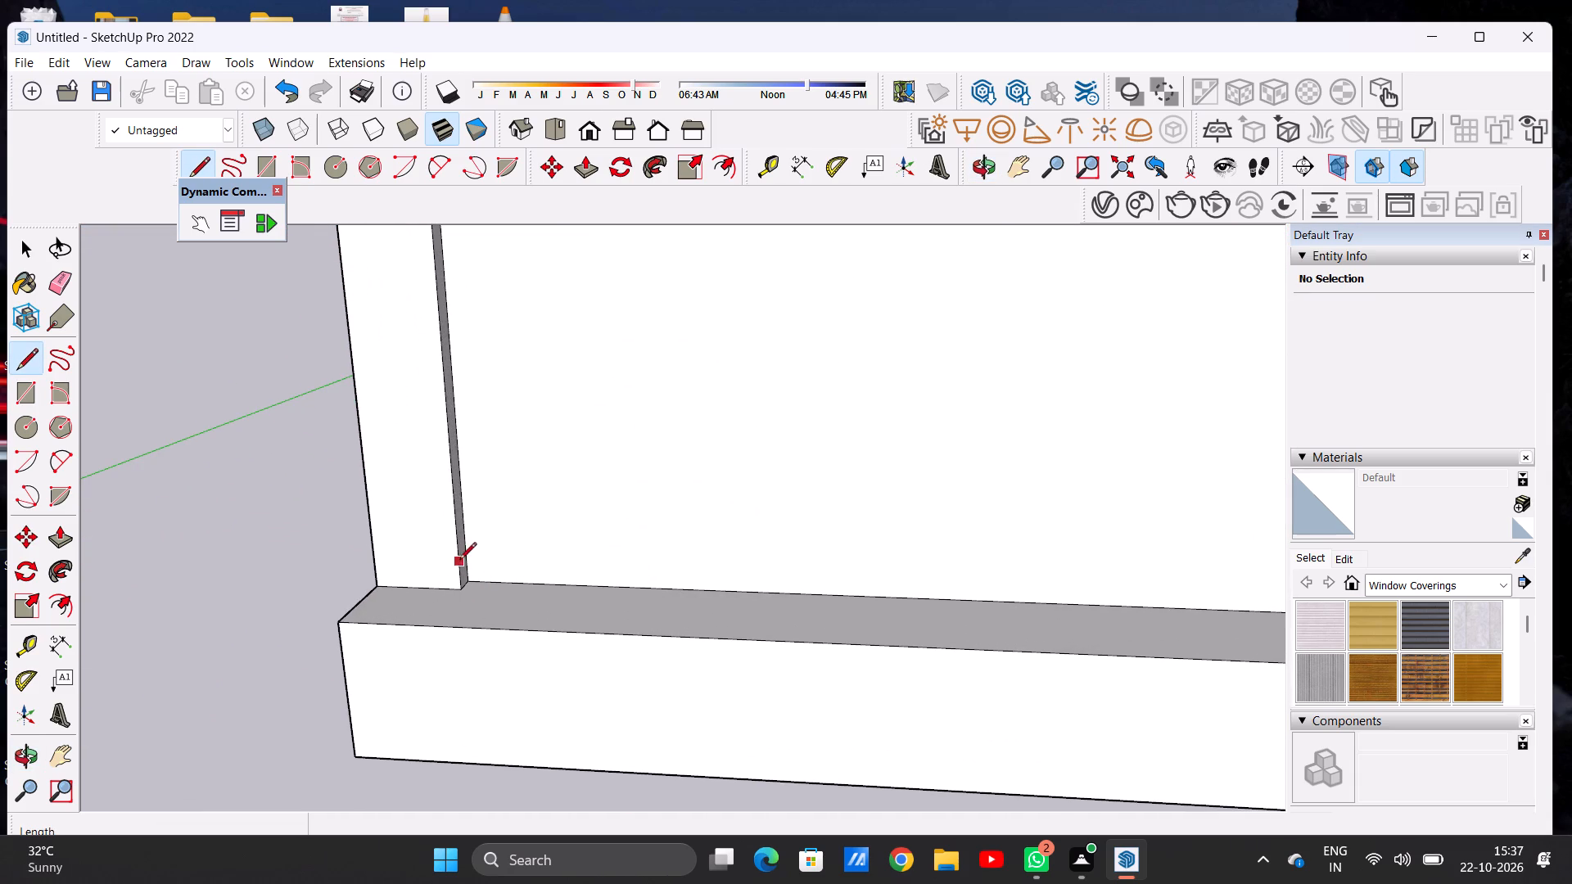
pyautogui.click(466, 548)
pyautogui.scroll(-11, 560, 558)
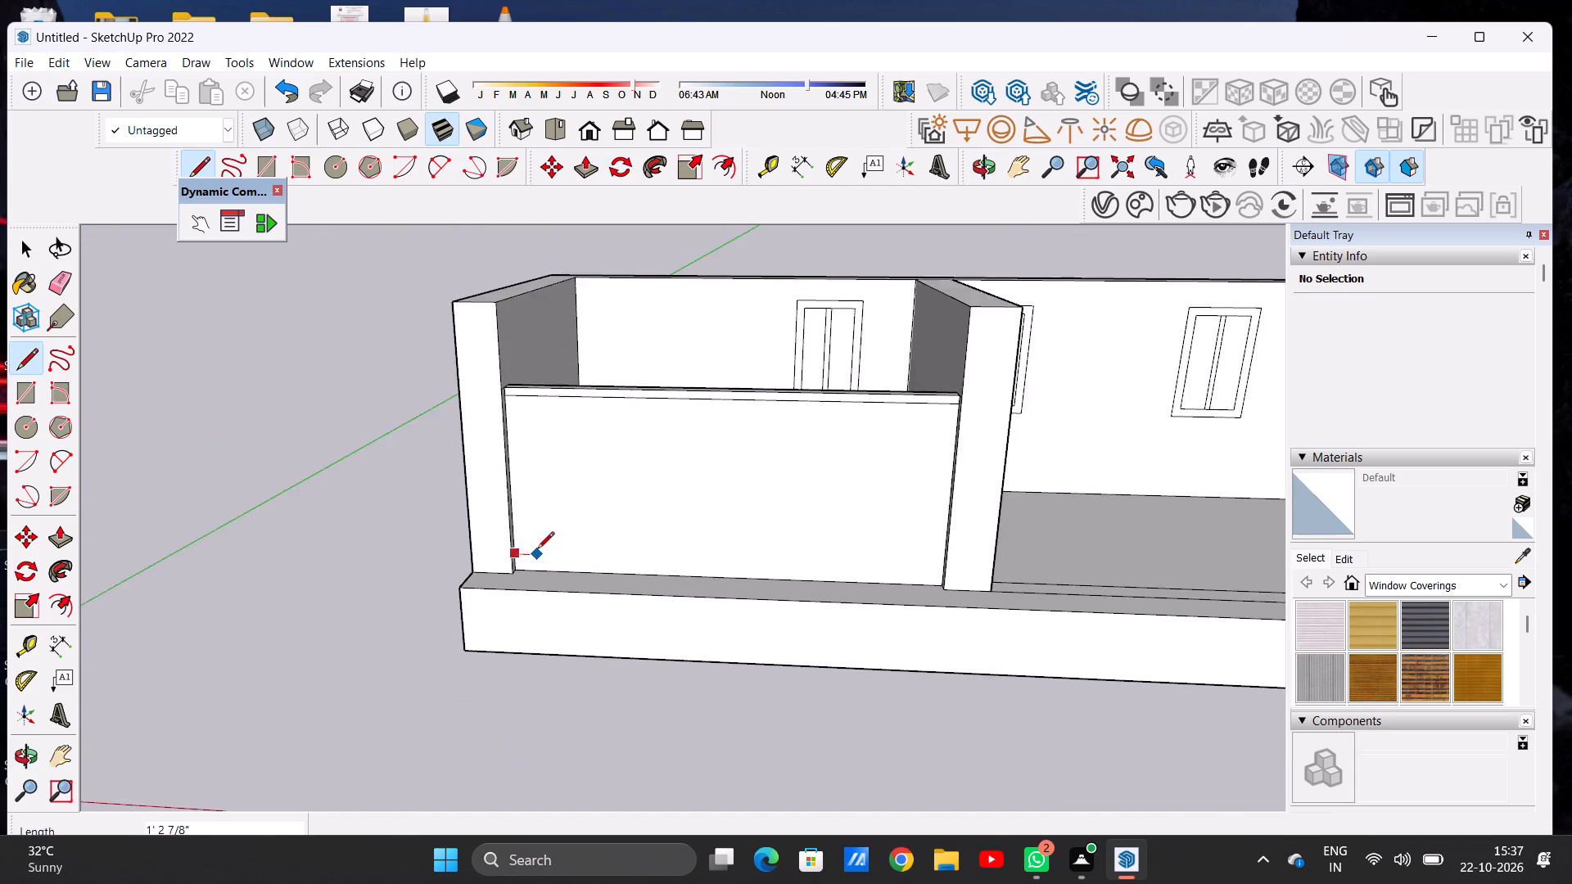
pyautogui.scroll(-3, 537, 550)
pyautogui.scroll(7, 721, 553)
pyautogui.moveTo(730, 564); pyautogui.dragTo(838, 547, button='middle')
pyautogui.scroll(8, 838, 546)
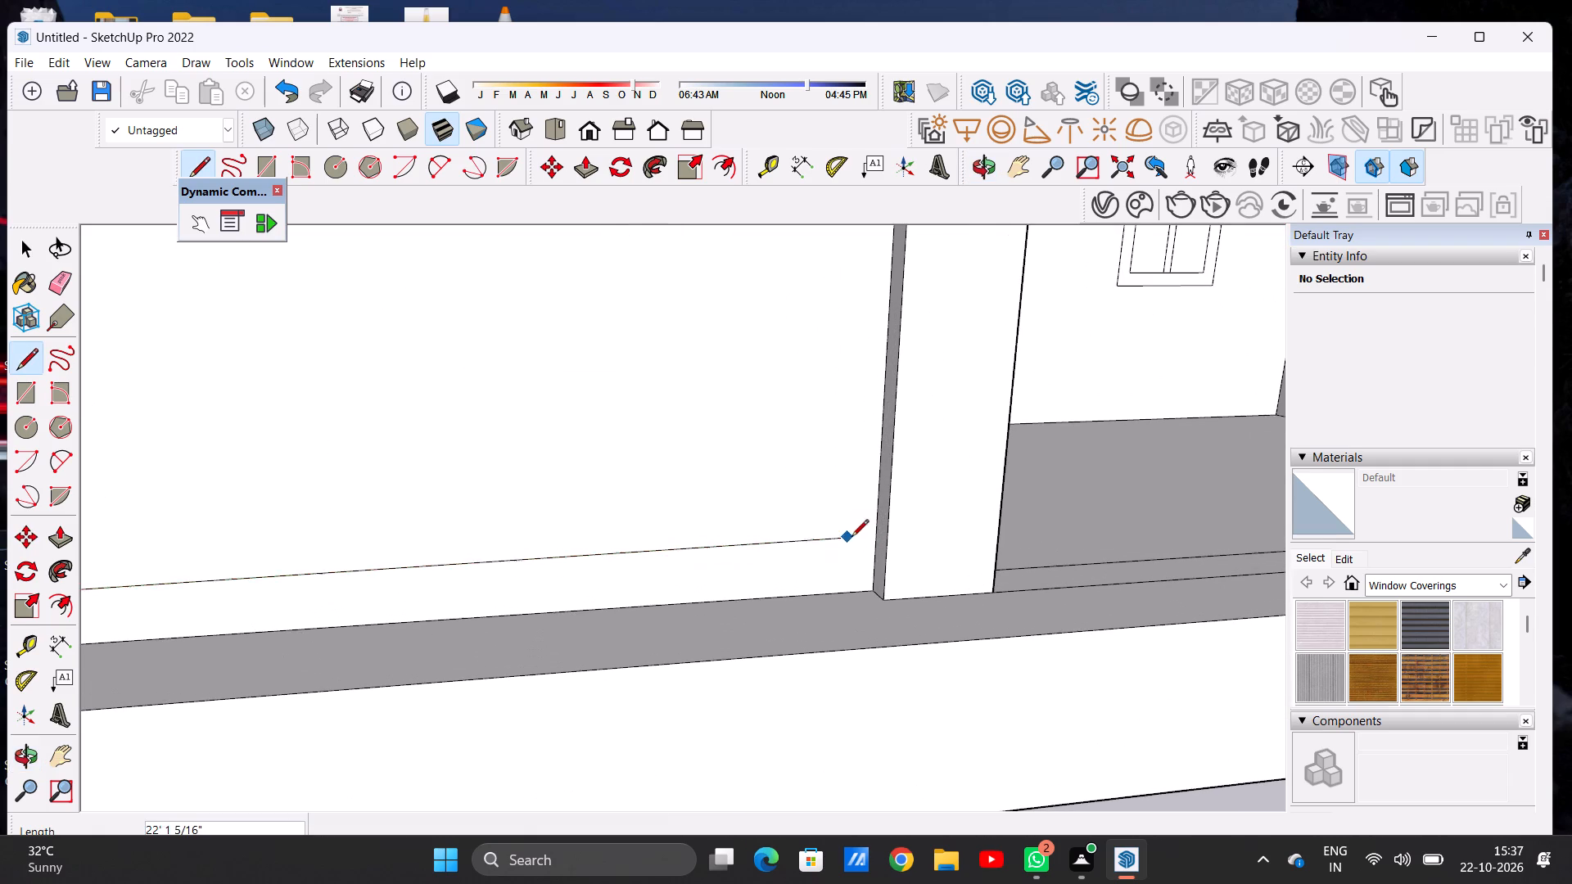
pyautogui.click(878, 544)
pyautogui.scroll(-15, 722, 551)
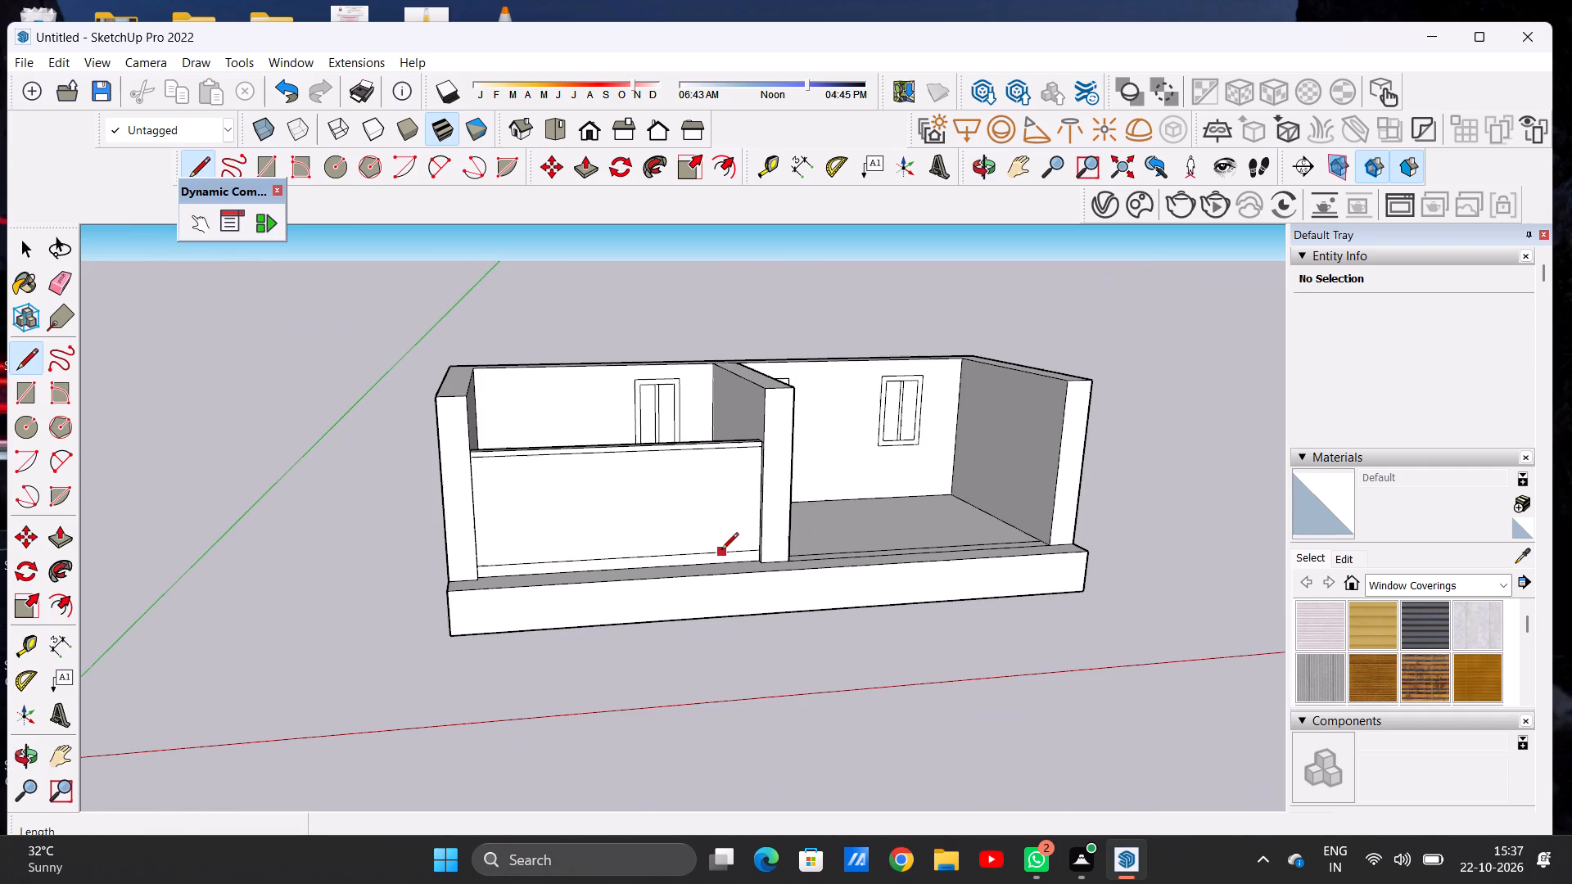
pyautogui.press('space')
# Draw a vertical line about 8' 8" long between the two horizontal lines, slightly off the wall's centre toward the outer side wall.
pyautogui.scroll(-6, 573, 509)
pyautogui.moveTo(598, 529); pyautogui.dragTo(570, 475, button='middle')
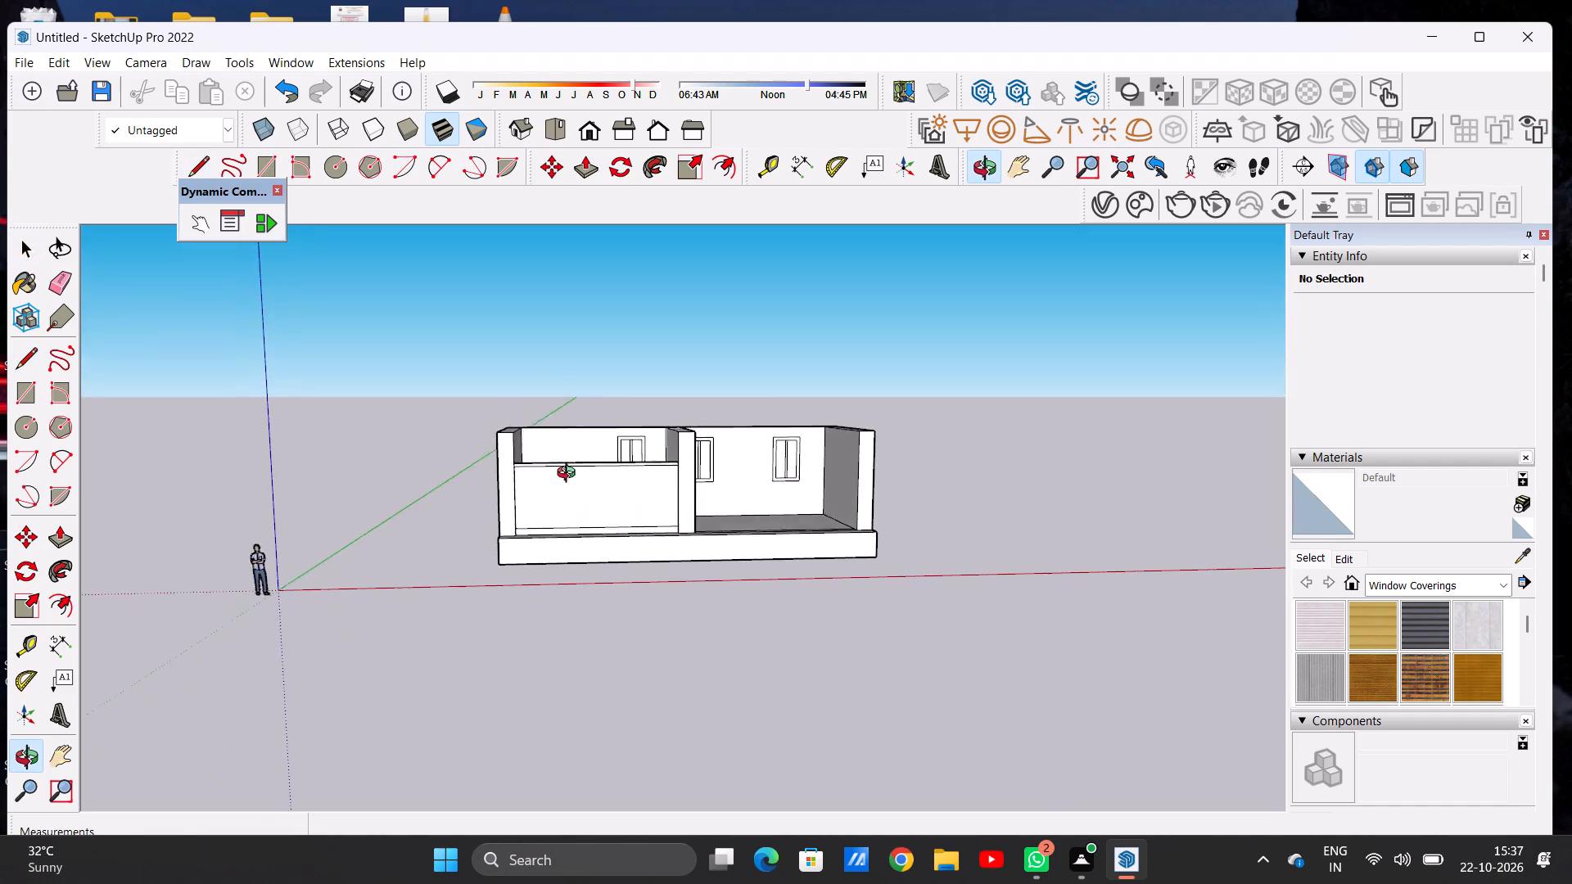
pyautogui.moveTo(570, 475); pyautogui.dragTo(566, 454, button='middle')
pyautogui.scroll(7, 611, 482)
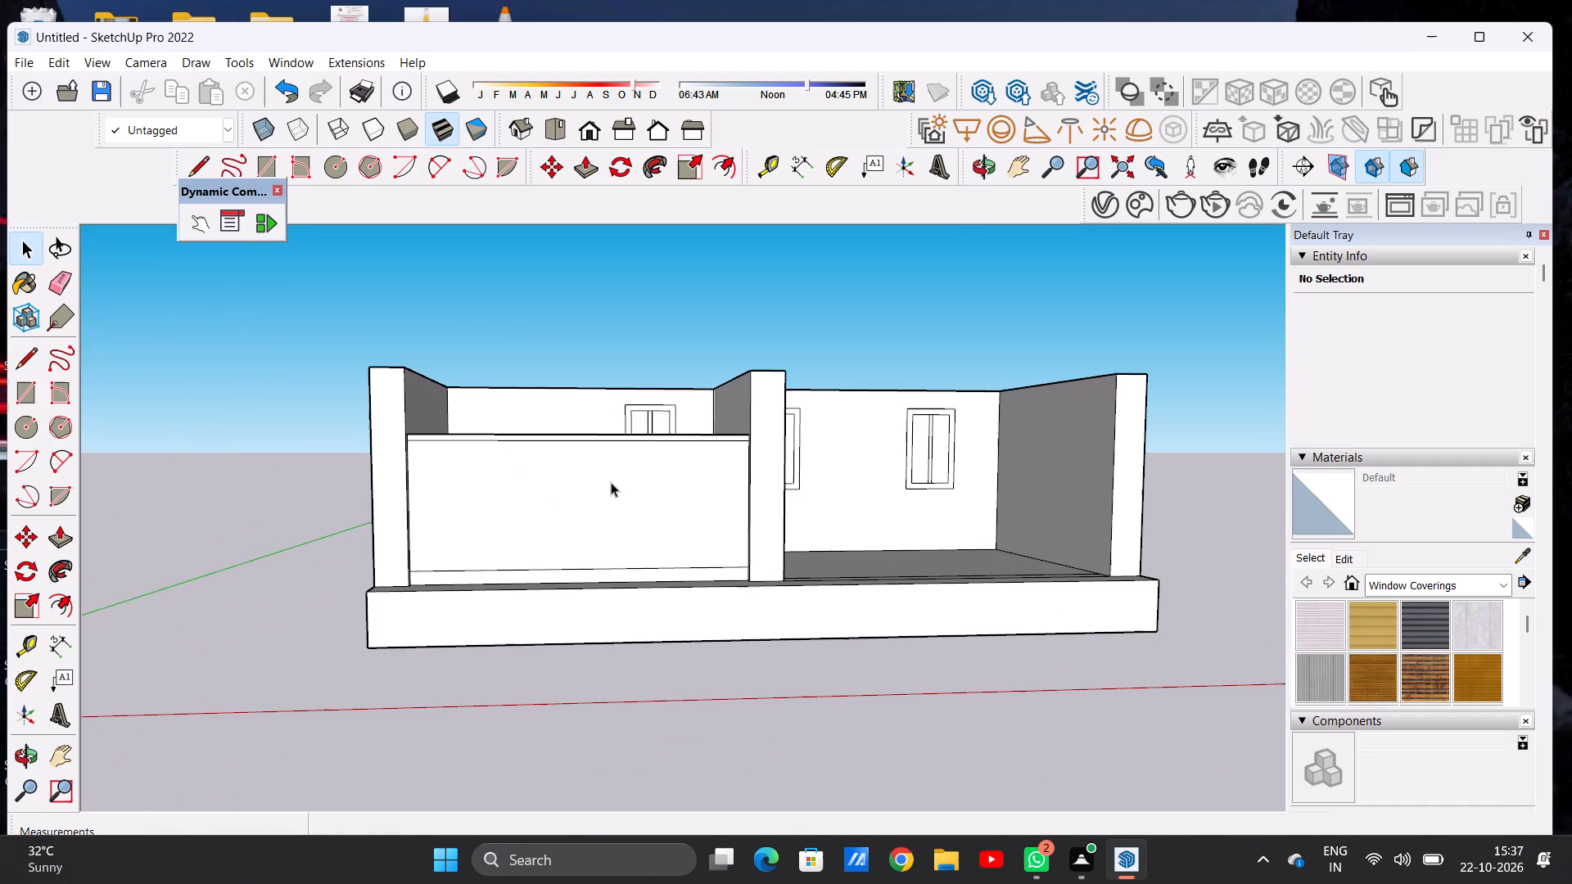
pyautogui.scroll(-3, 611, 482)
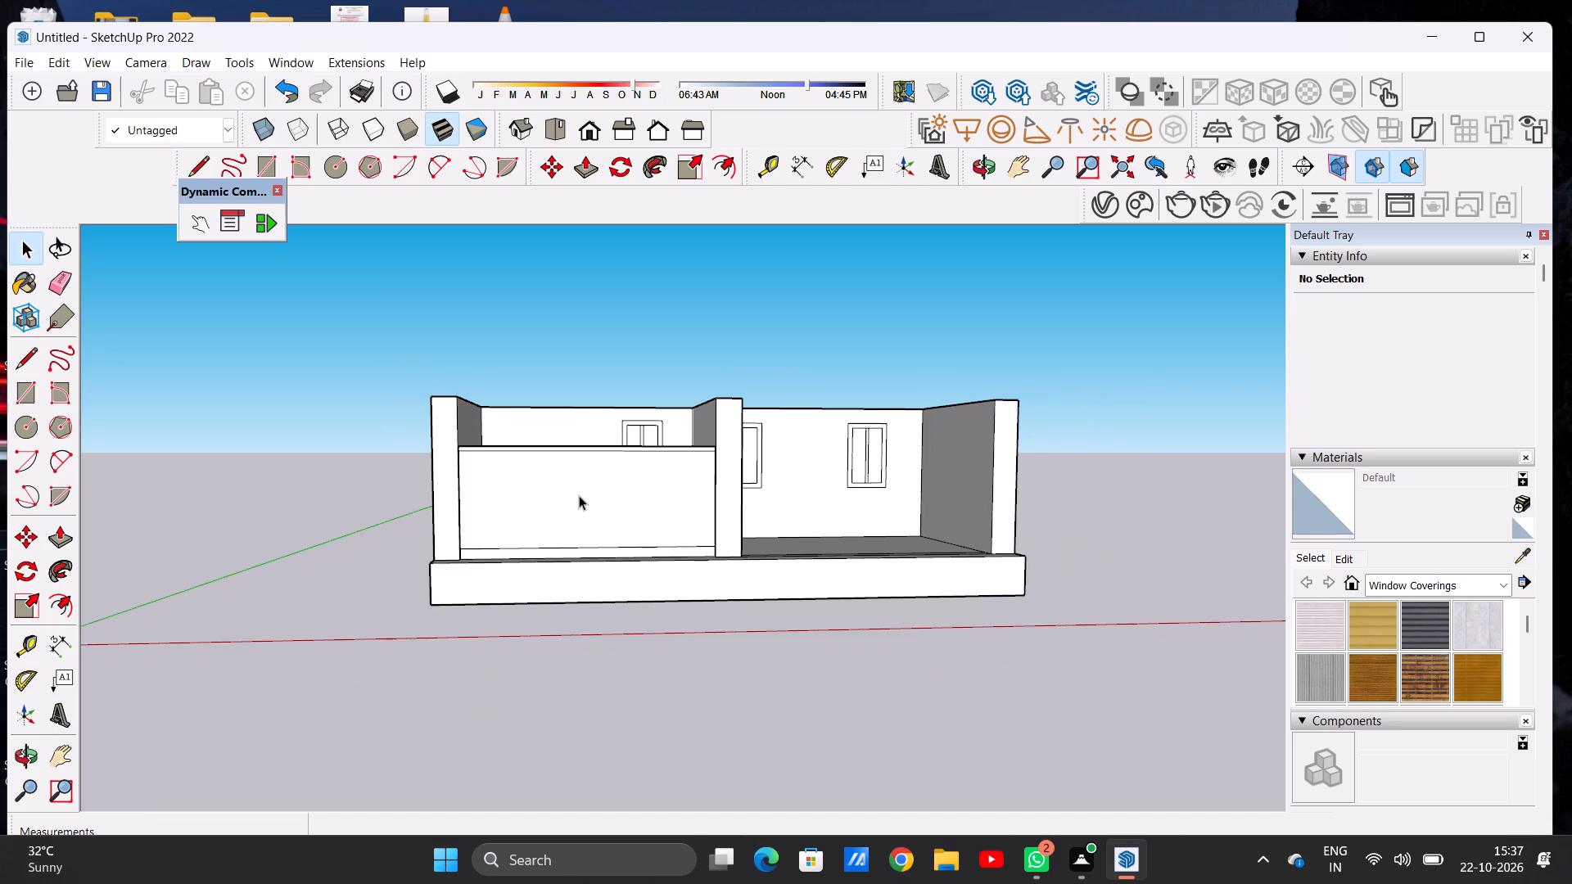
pyautogui.scroll(1, 579, 495)
pyautogui.press('l')
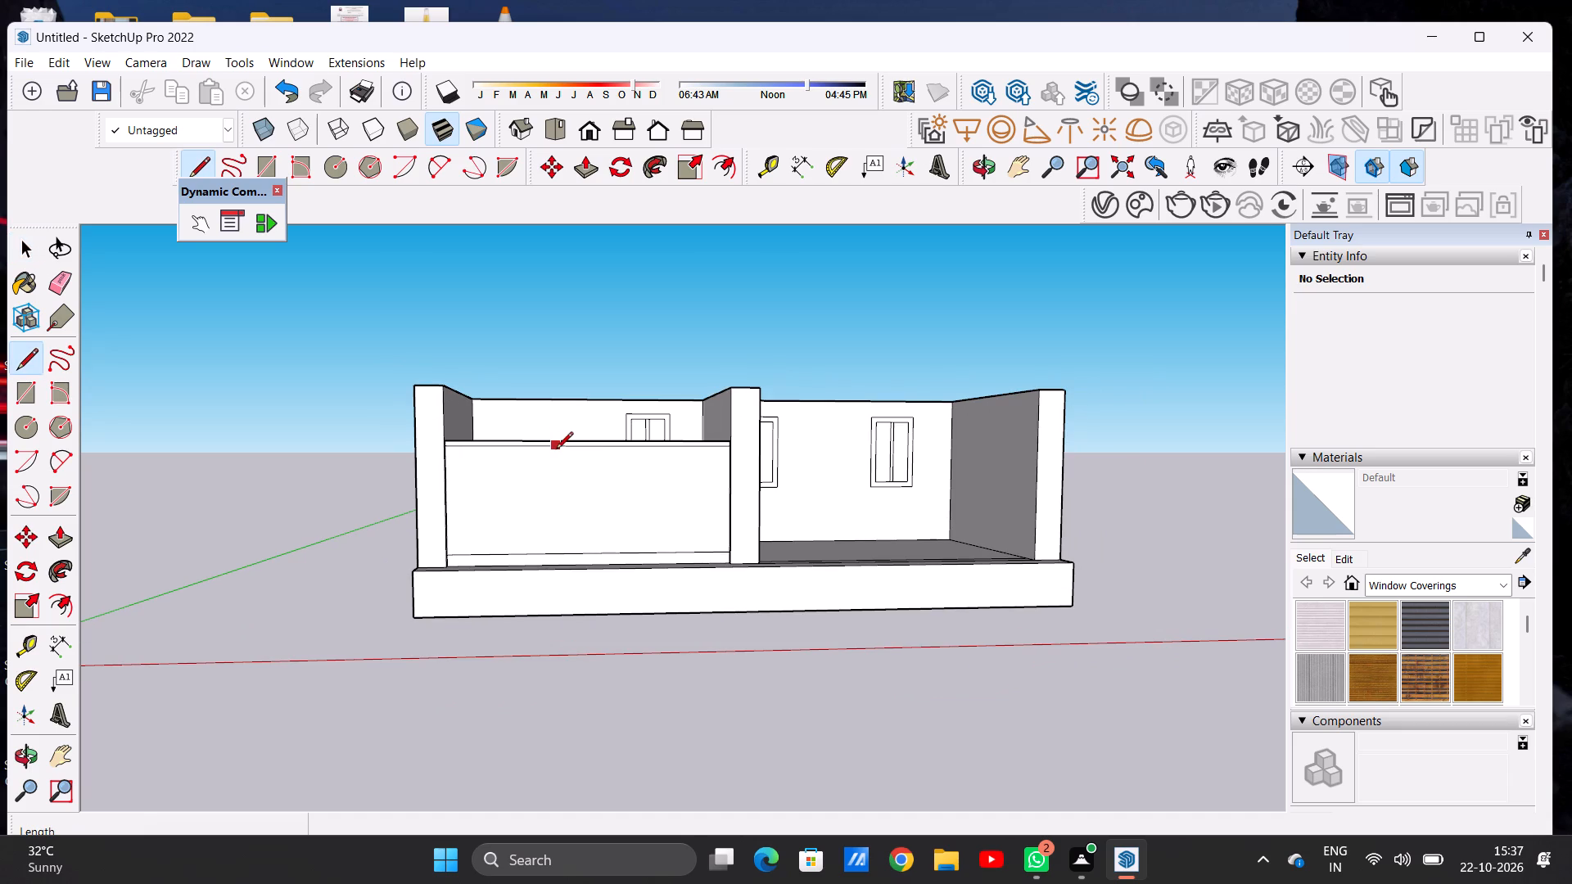
pyautogui.click(558, 450)
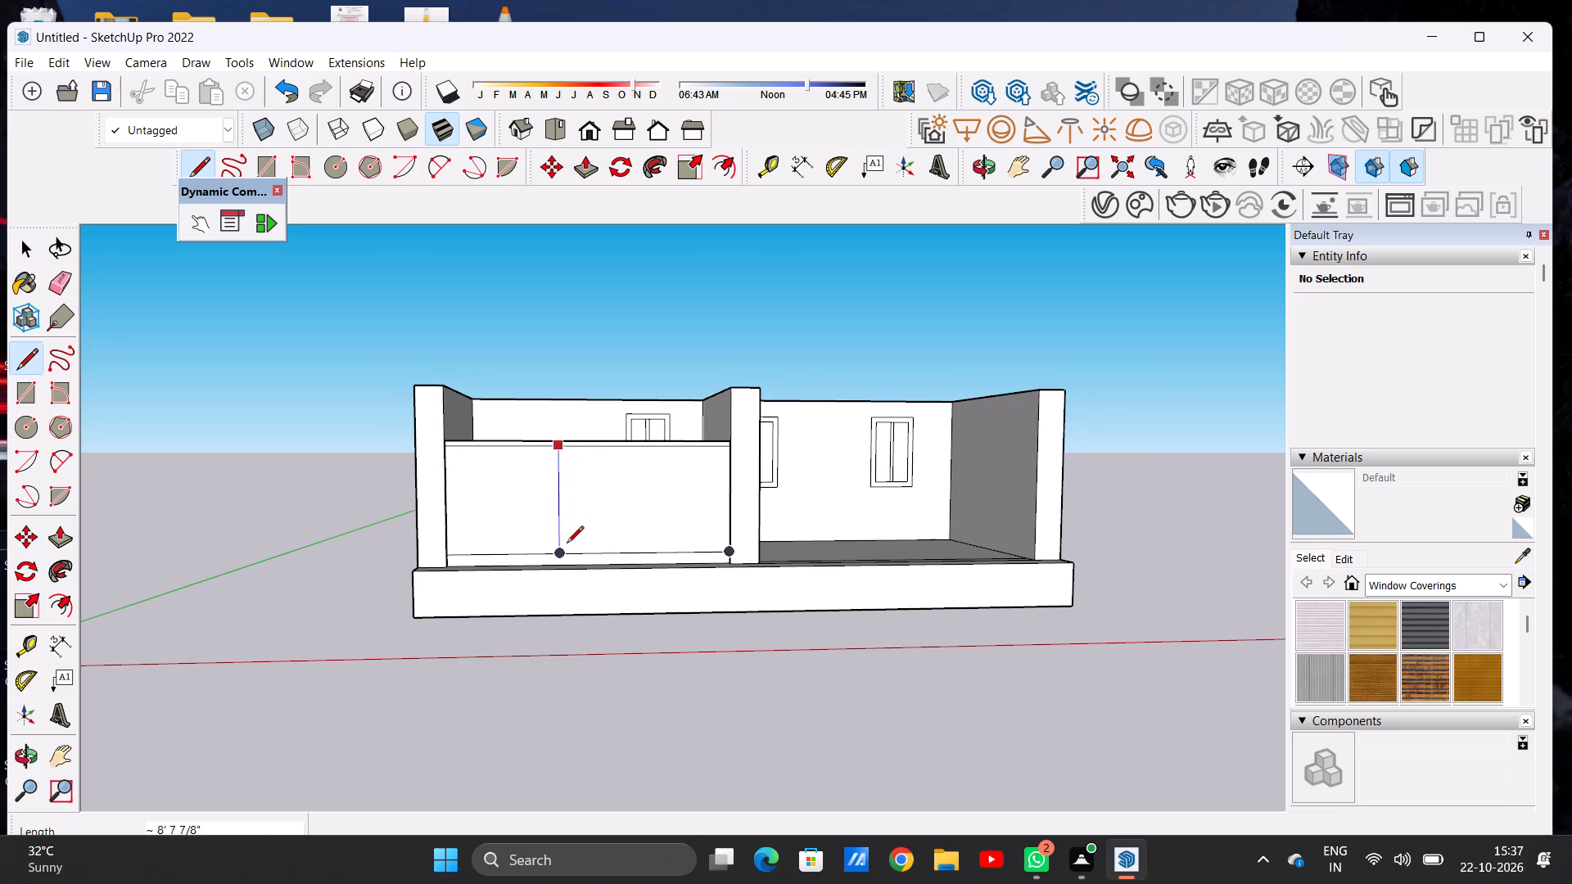
pyautogui.click(562, 549)
pyautogui.press('space')
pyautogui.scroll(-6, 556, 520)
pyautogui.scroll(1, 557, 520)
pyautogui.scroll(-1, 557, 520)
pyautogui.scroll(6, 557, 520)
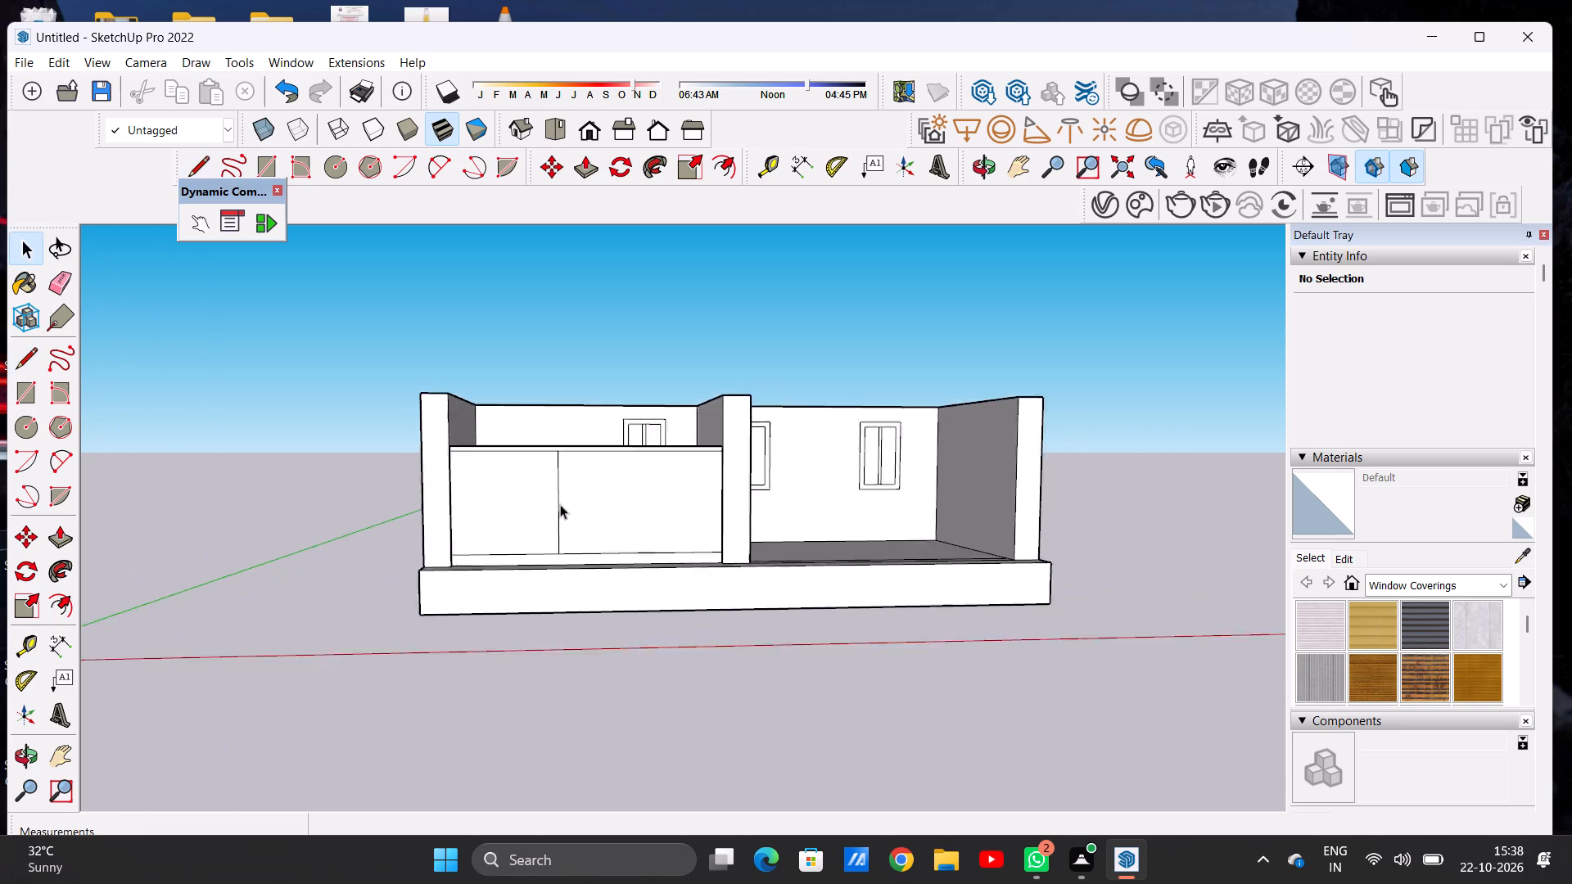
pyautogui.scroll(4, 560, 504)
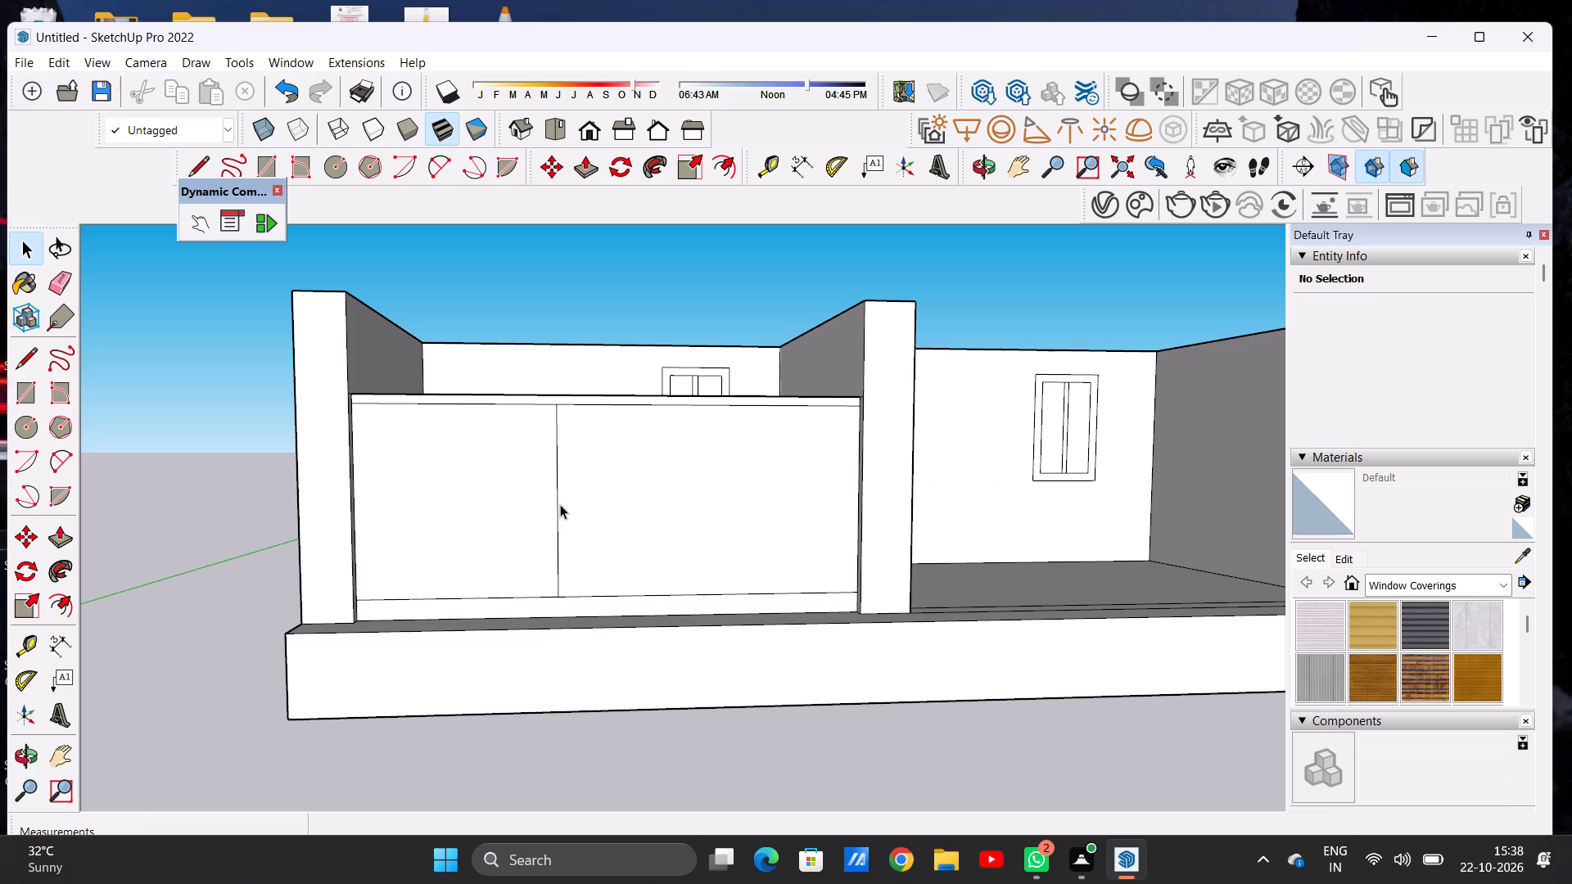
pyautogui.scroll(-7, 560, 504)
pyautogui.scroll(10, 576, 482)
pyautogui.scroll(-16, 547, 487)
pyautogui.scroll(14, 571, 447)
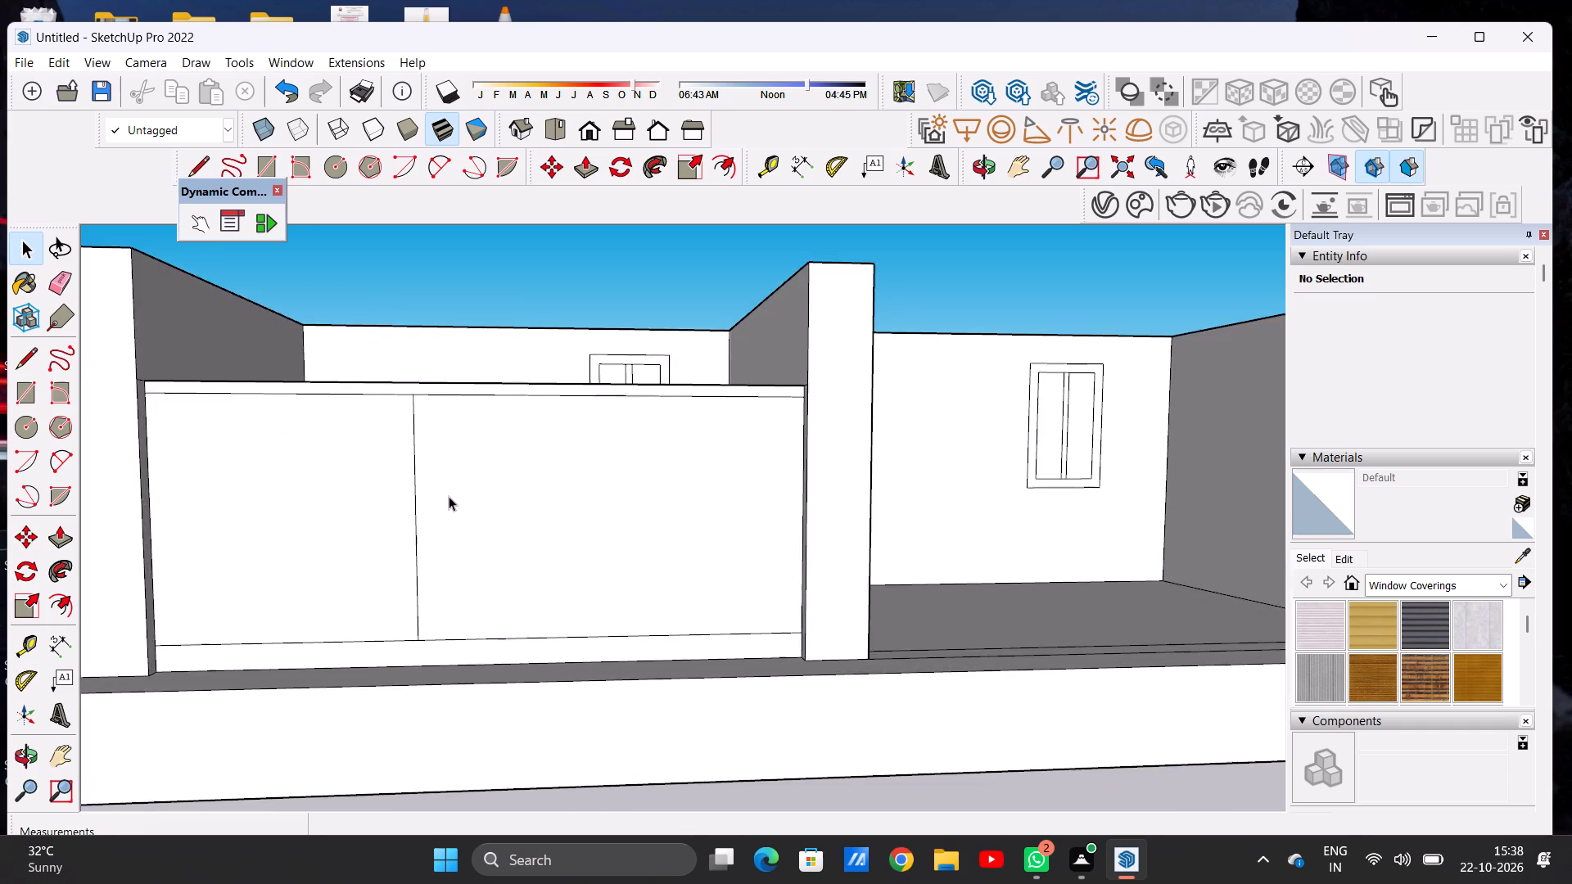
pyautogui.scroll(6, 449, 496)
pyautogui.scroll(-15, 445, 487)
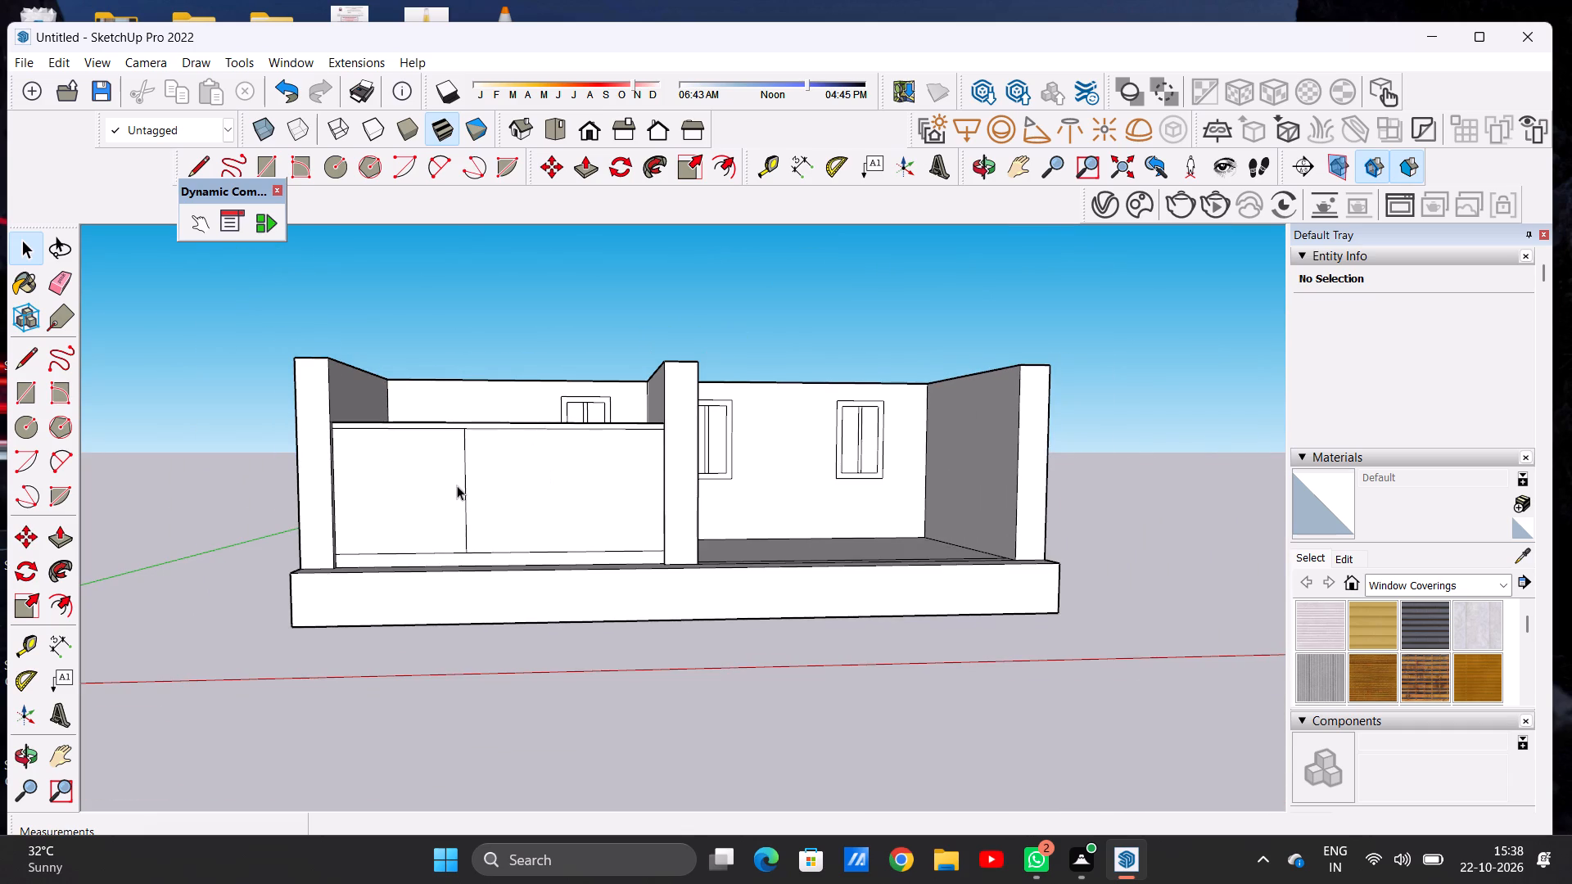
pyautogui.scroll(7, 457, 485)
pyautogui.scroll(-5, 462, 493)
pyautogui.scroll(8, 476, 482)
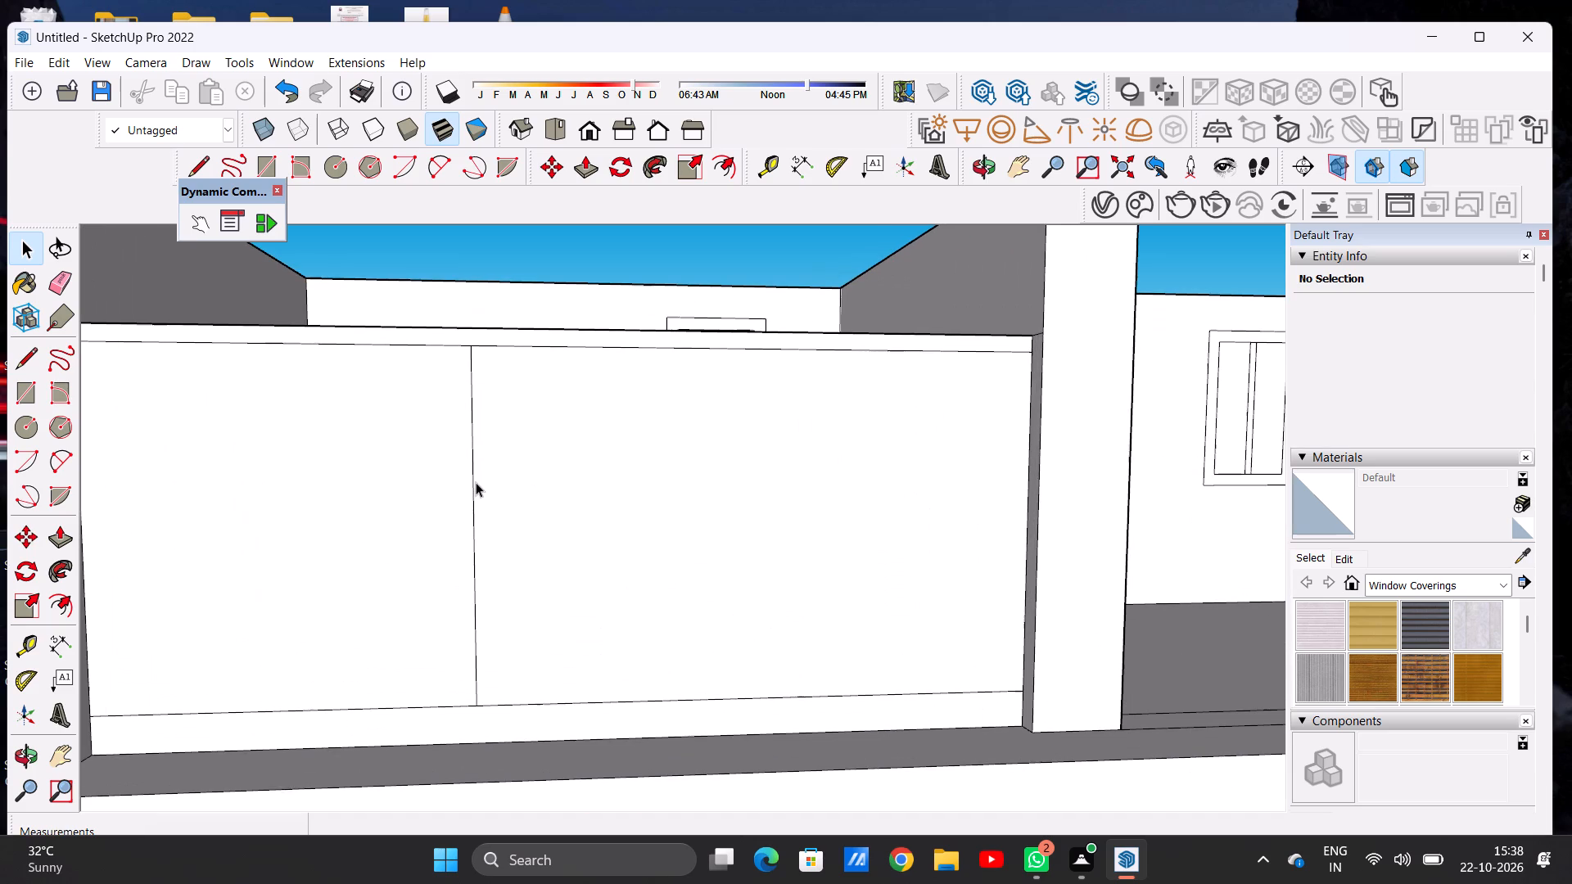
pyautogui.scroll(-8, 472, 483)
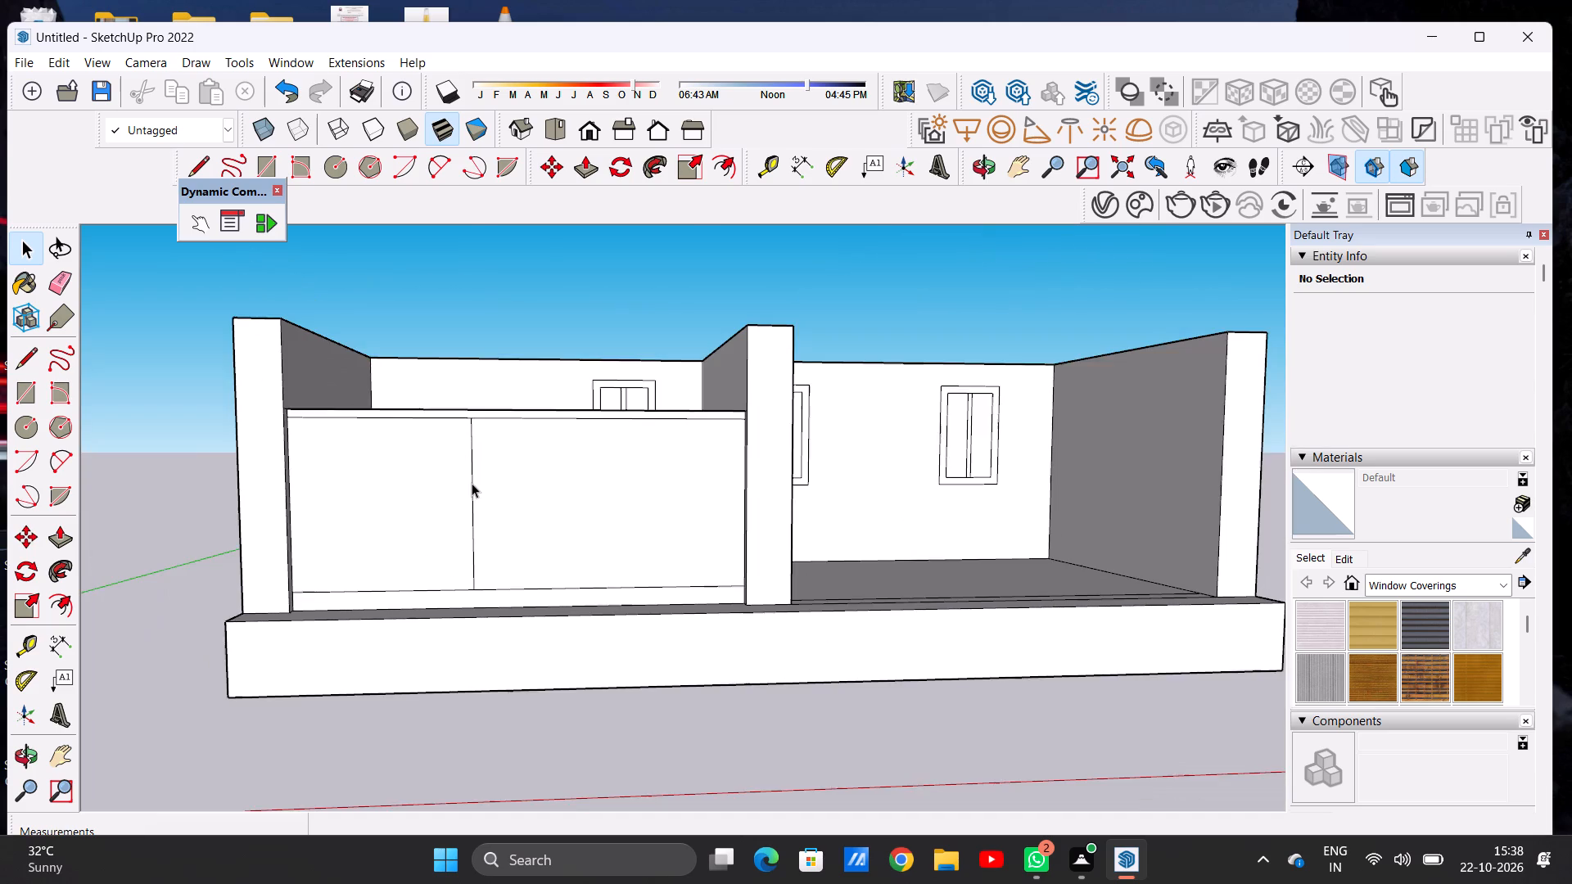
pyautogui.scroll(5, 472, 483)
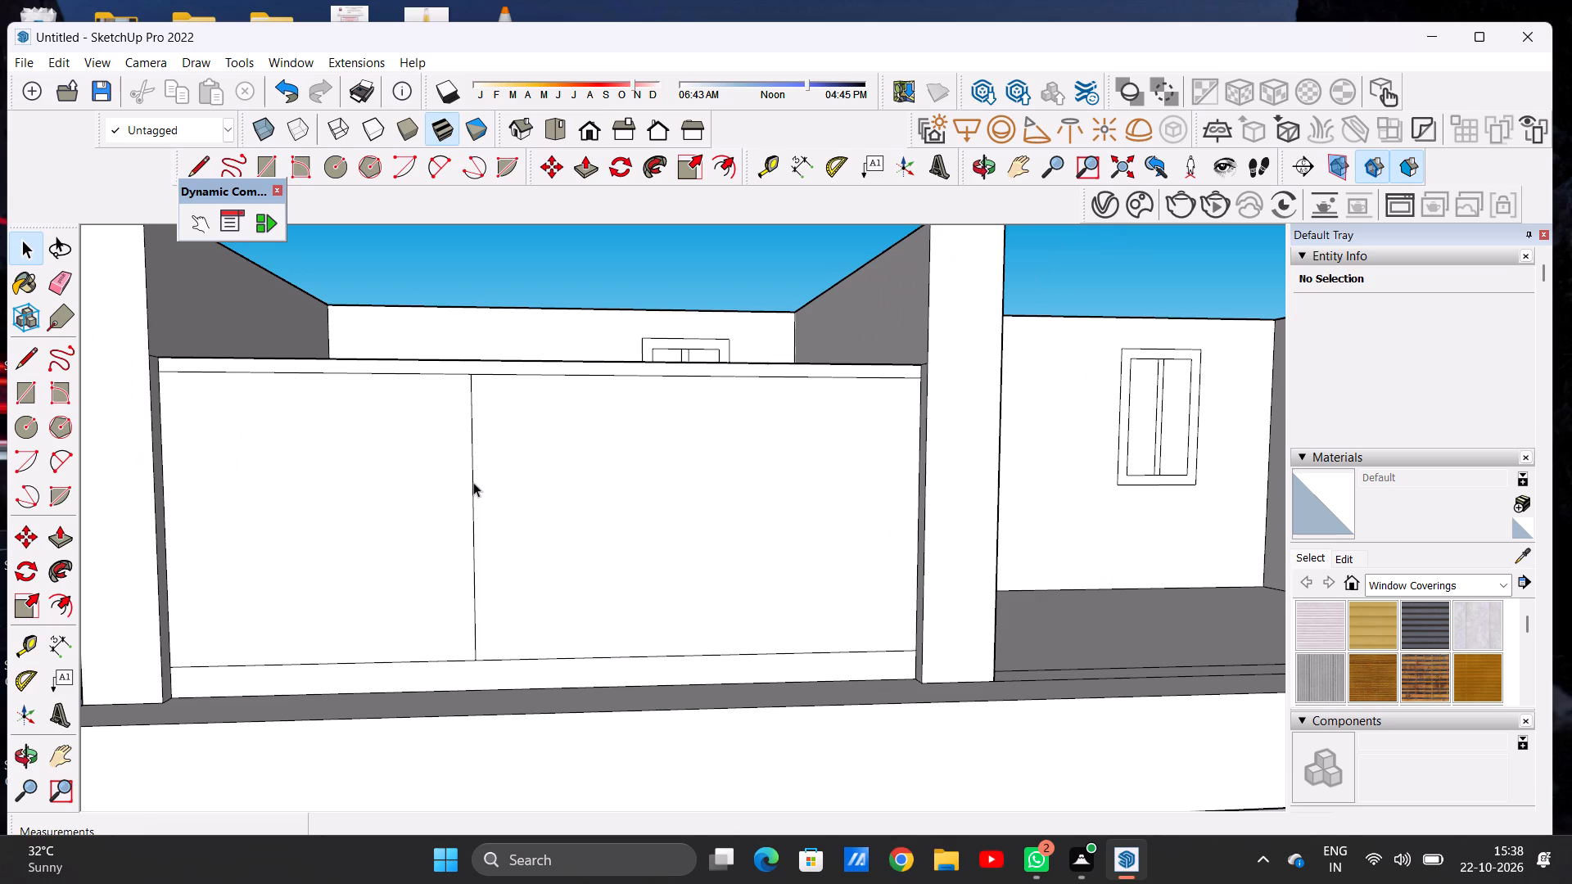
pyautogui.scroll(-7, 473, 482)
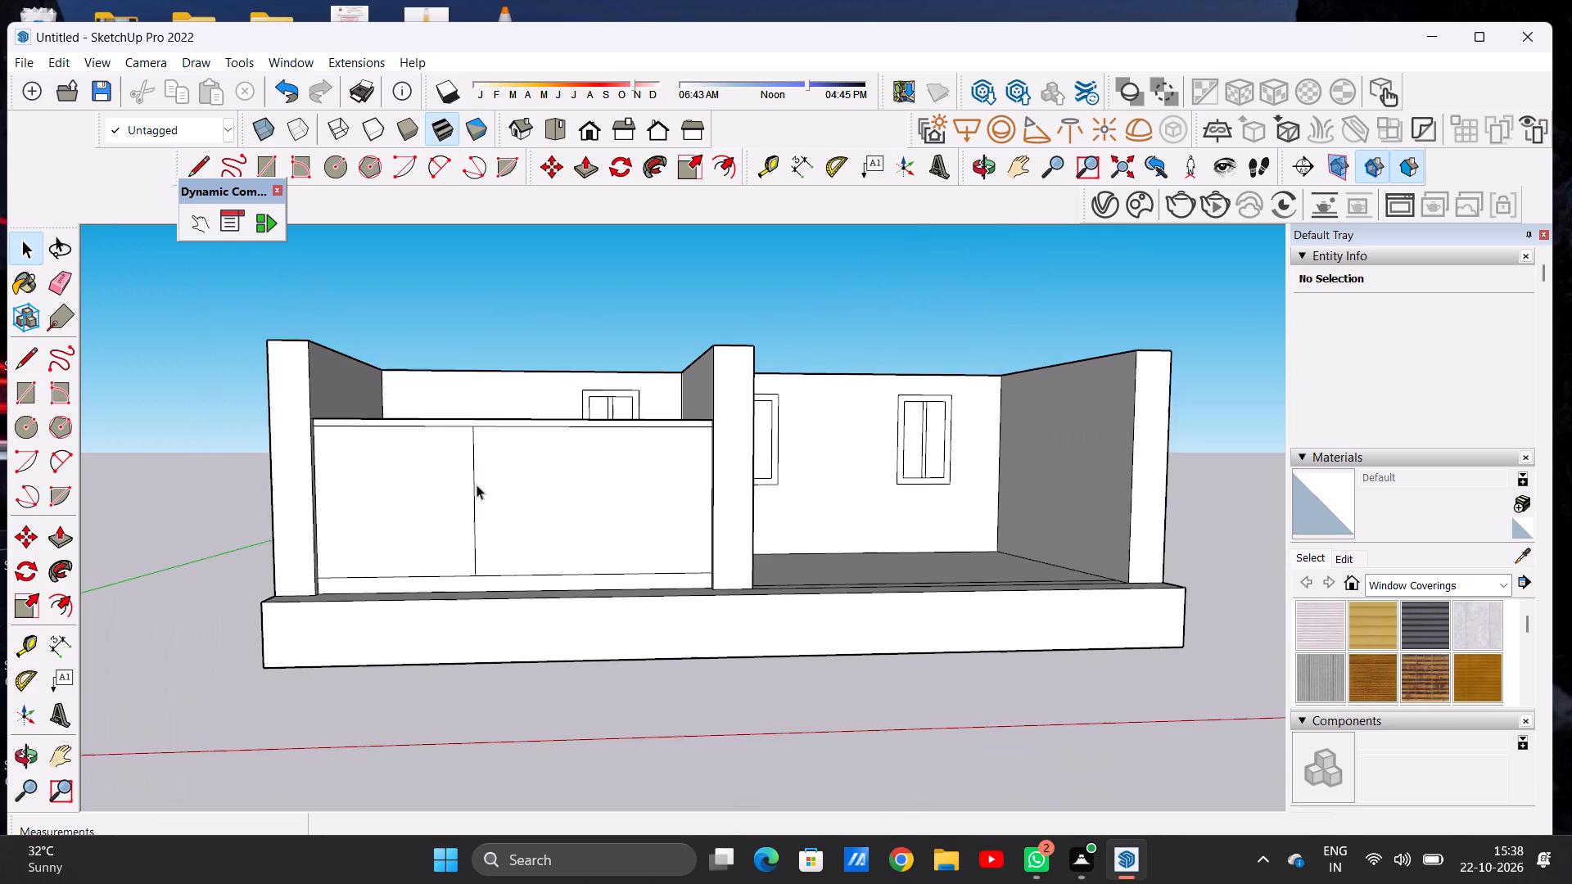
# Draw a second vertical line about 8' 8" long between the horizontal lines, just beside the first on its outer side wall side.
pyautogui.scroll(3, 477, 486)
pyautogui.press('l')
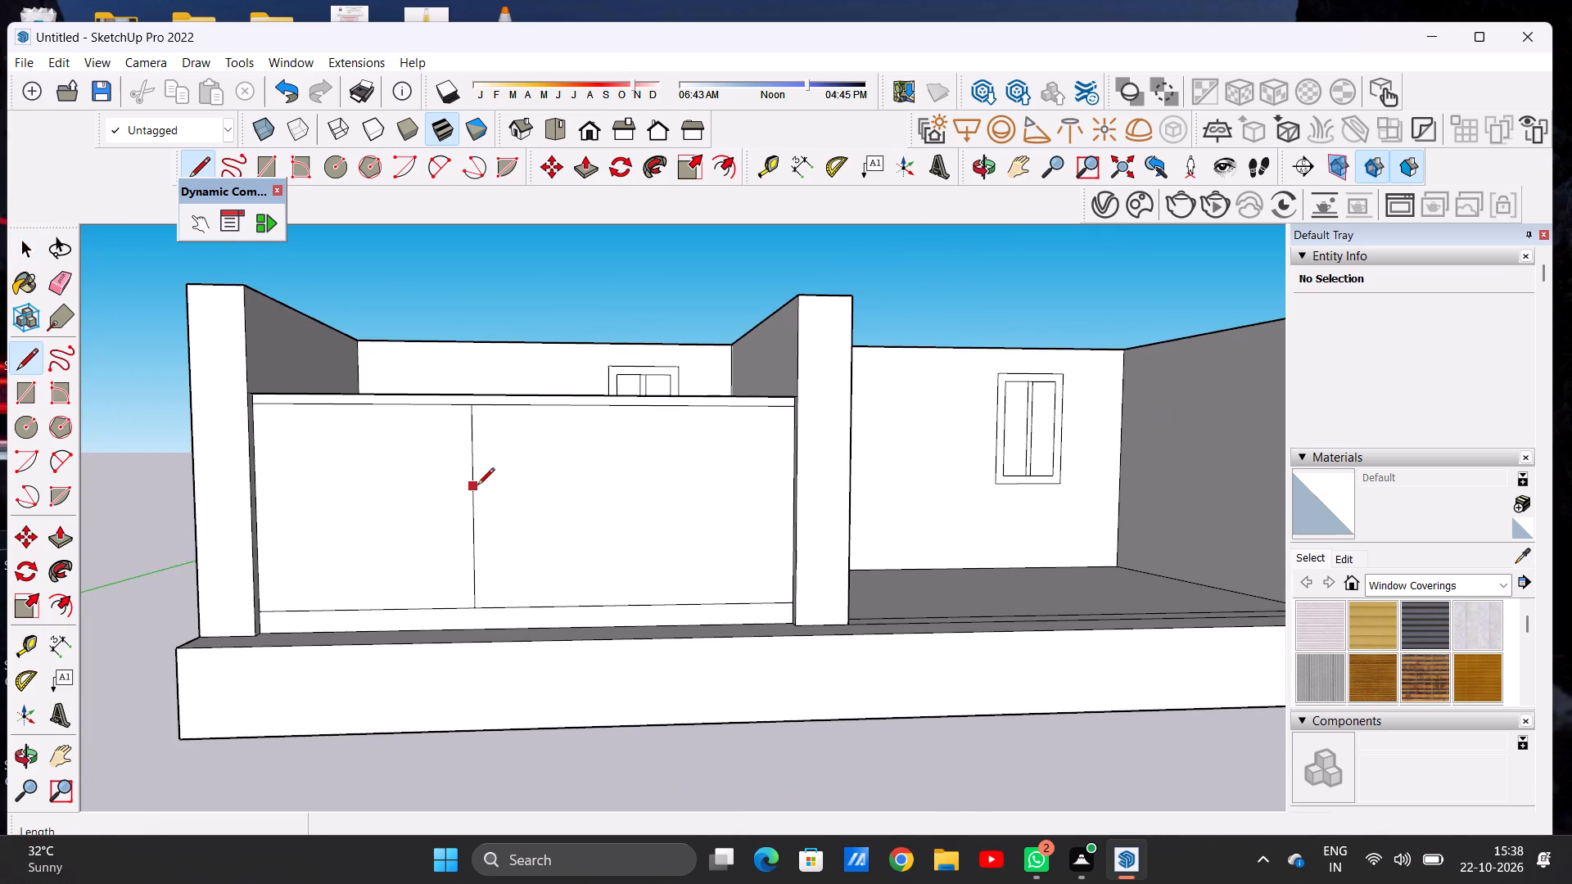
pyautogui.scroll(5, 477, 486)
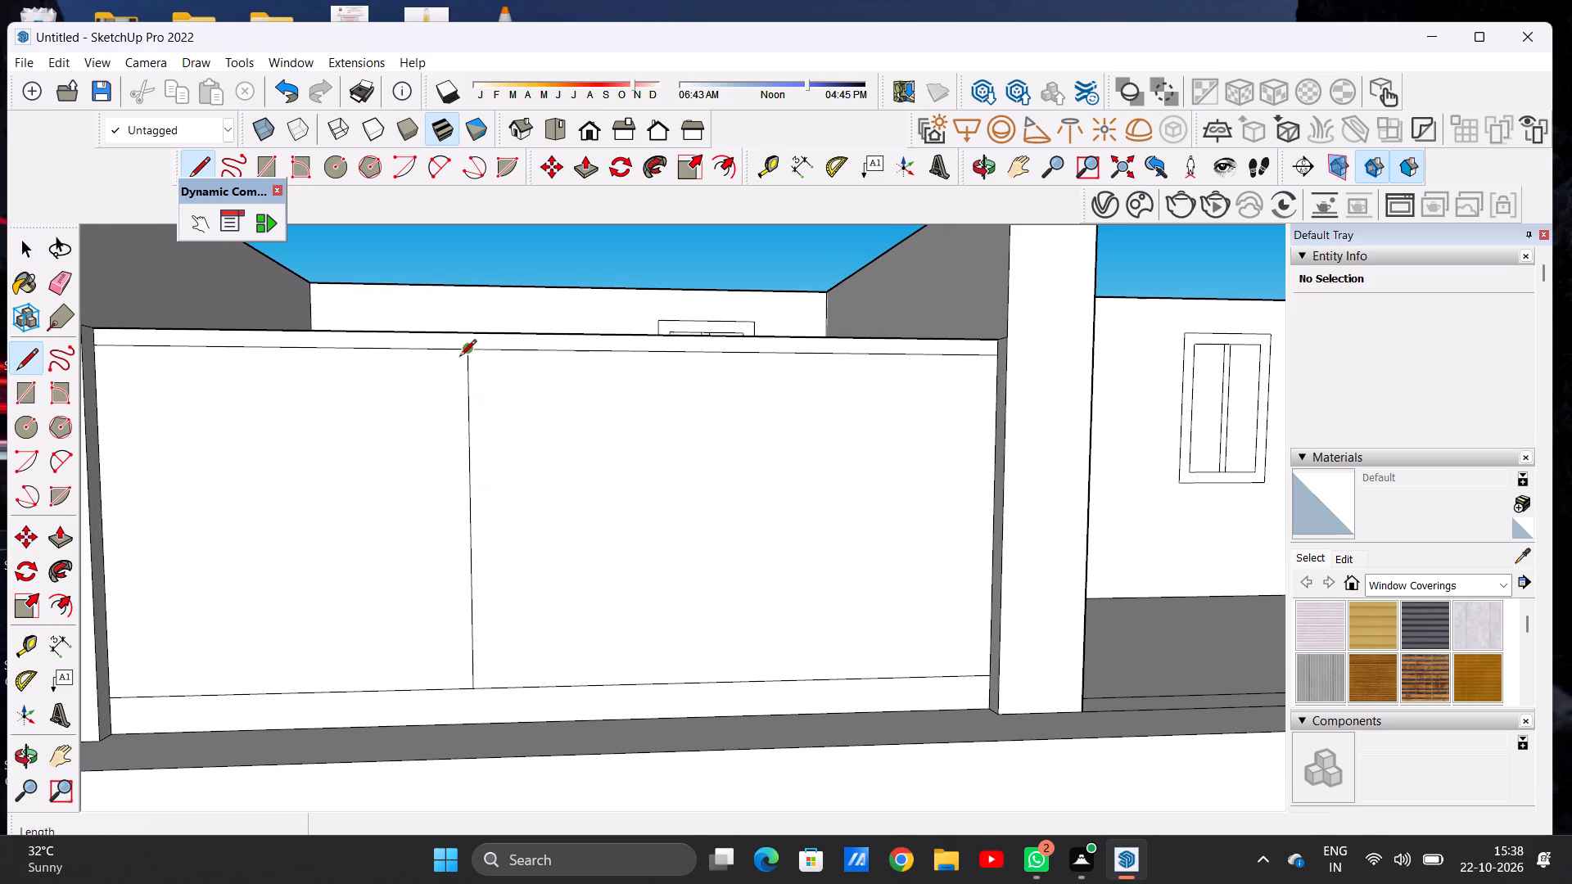
pyautogui.click(455, 345)
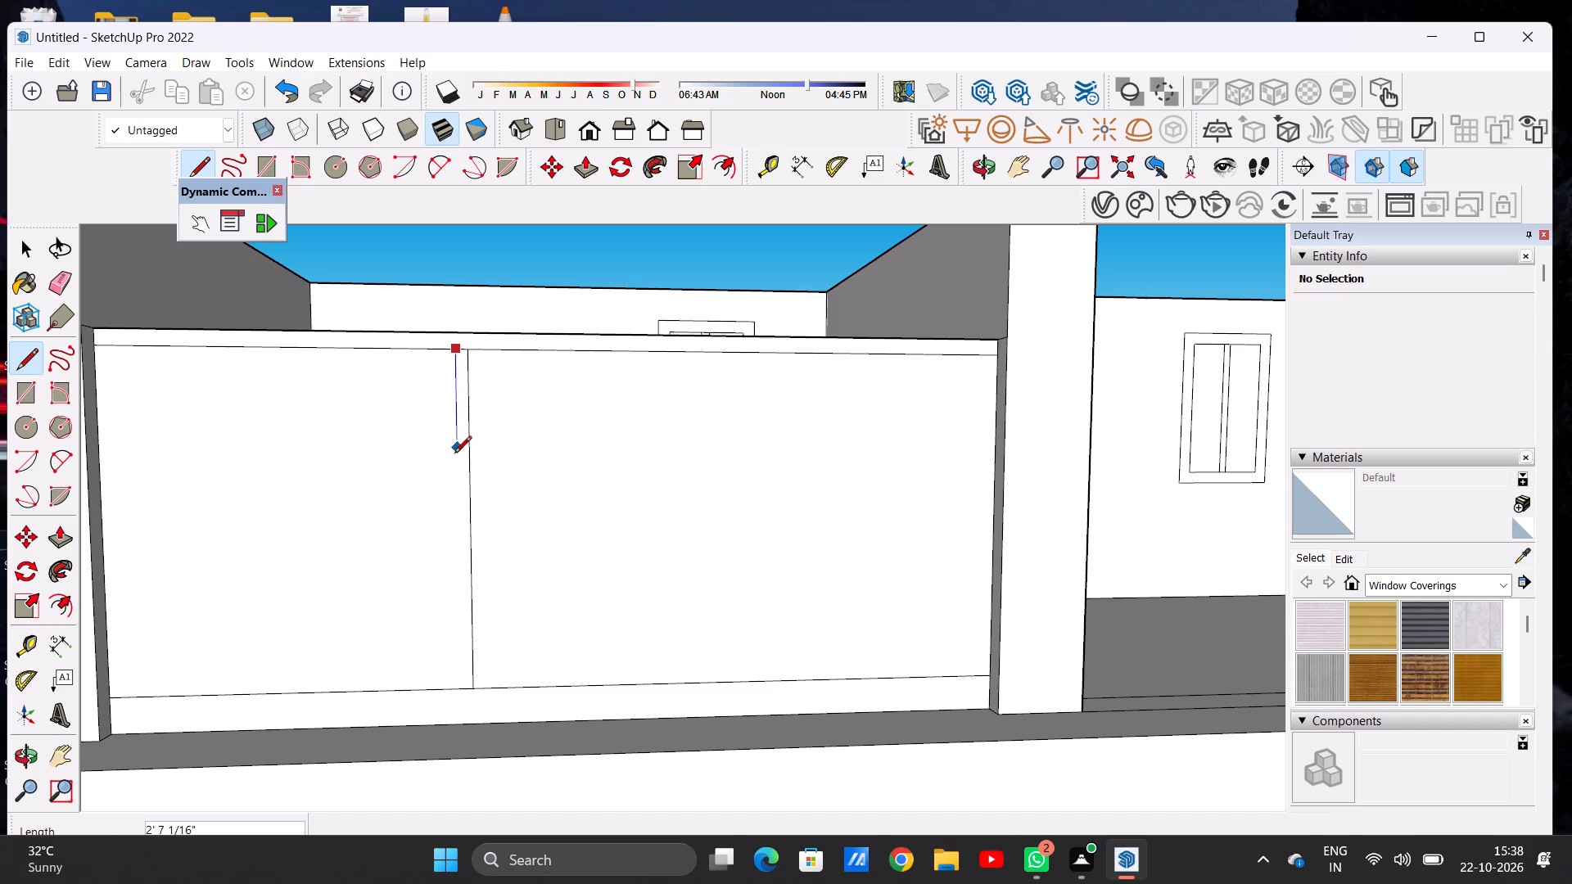
pyautogui.click(456, 688)
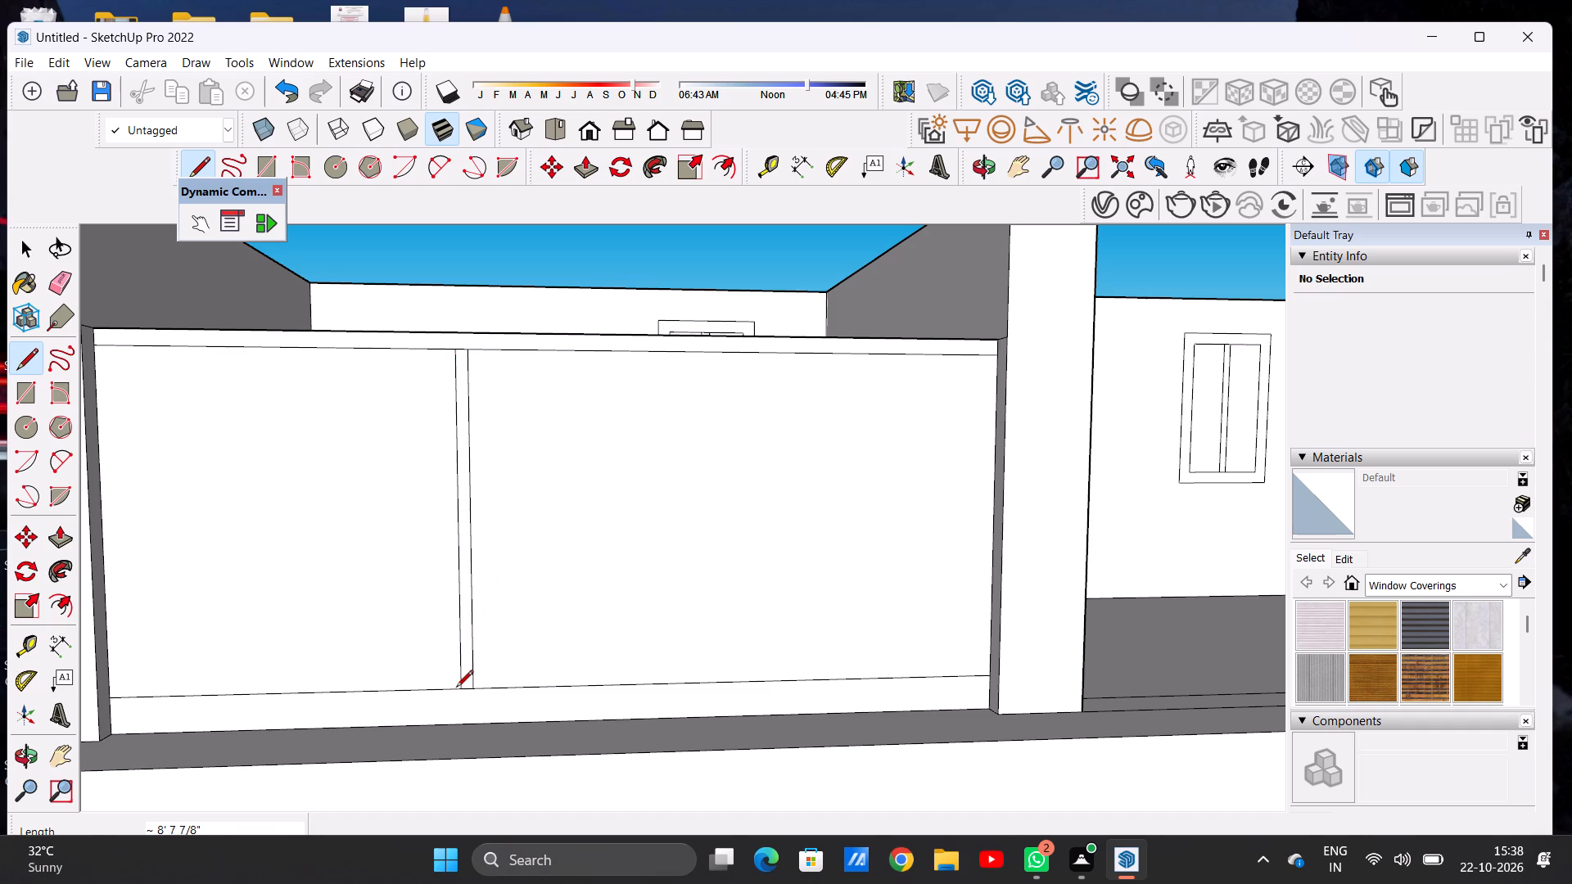
pyautogui.press('space')
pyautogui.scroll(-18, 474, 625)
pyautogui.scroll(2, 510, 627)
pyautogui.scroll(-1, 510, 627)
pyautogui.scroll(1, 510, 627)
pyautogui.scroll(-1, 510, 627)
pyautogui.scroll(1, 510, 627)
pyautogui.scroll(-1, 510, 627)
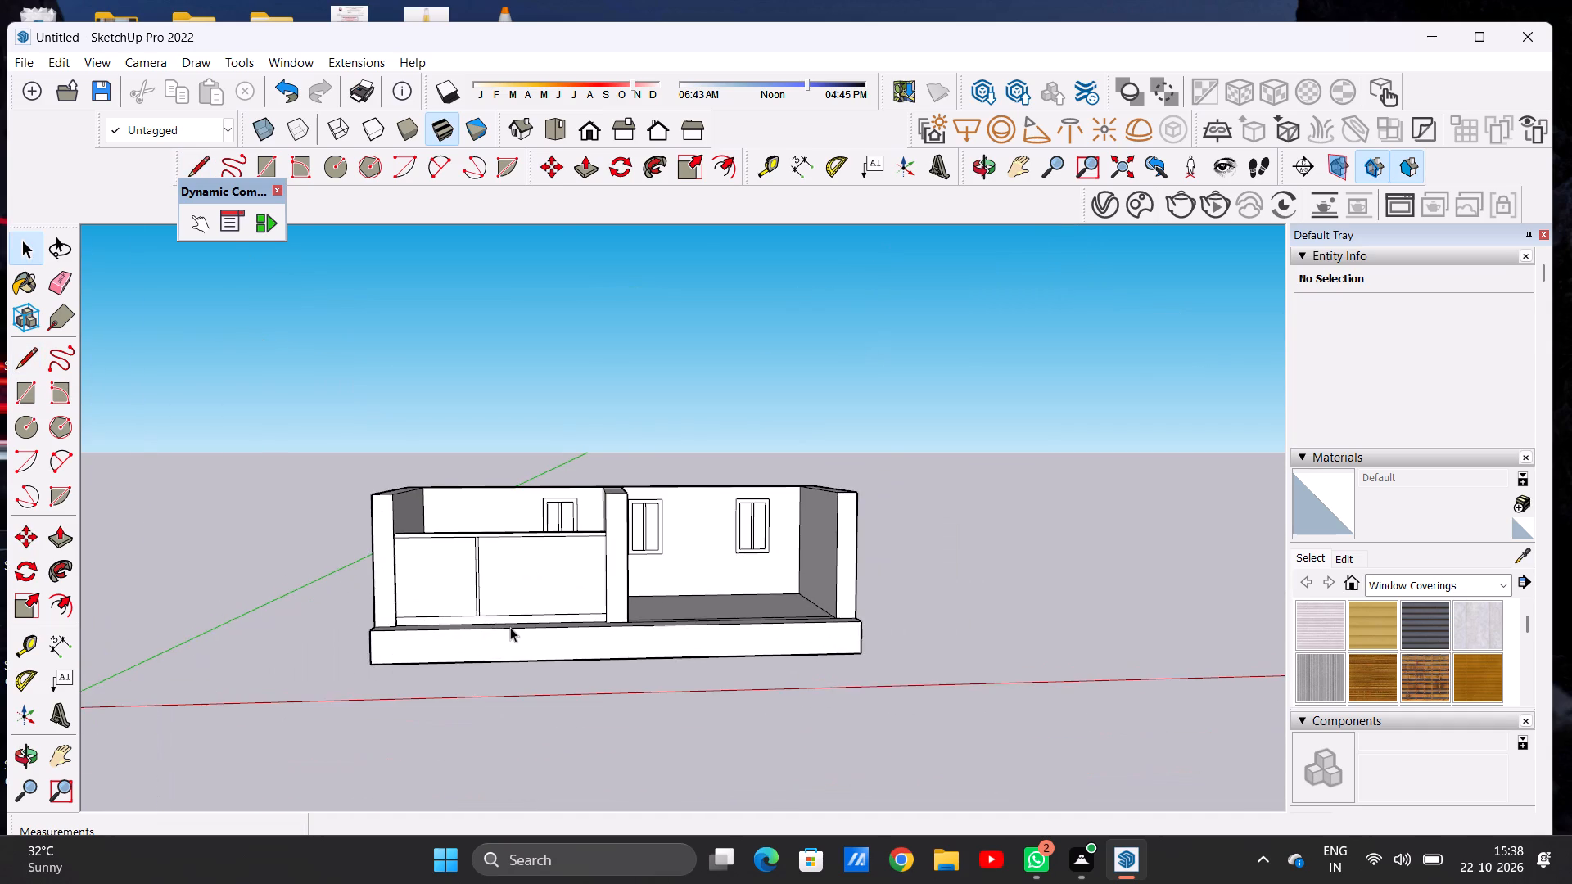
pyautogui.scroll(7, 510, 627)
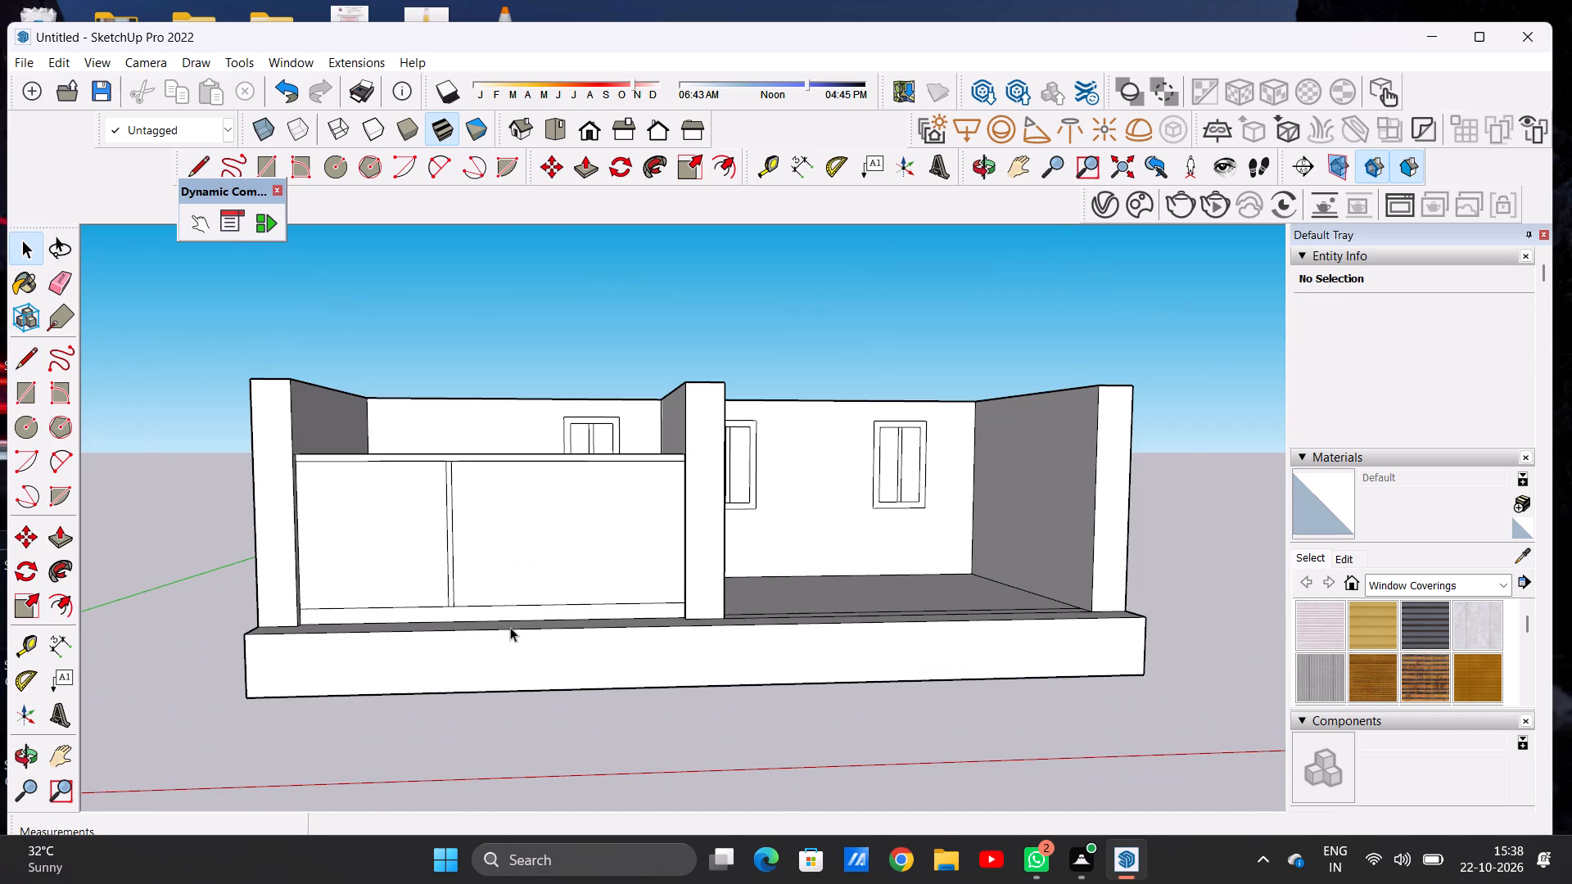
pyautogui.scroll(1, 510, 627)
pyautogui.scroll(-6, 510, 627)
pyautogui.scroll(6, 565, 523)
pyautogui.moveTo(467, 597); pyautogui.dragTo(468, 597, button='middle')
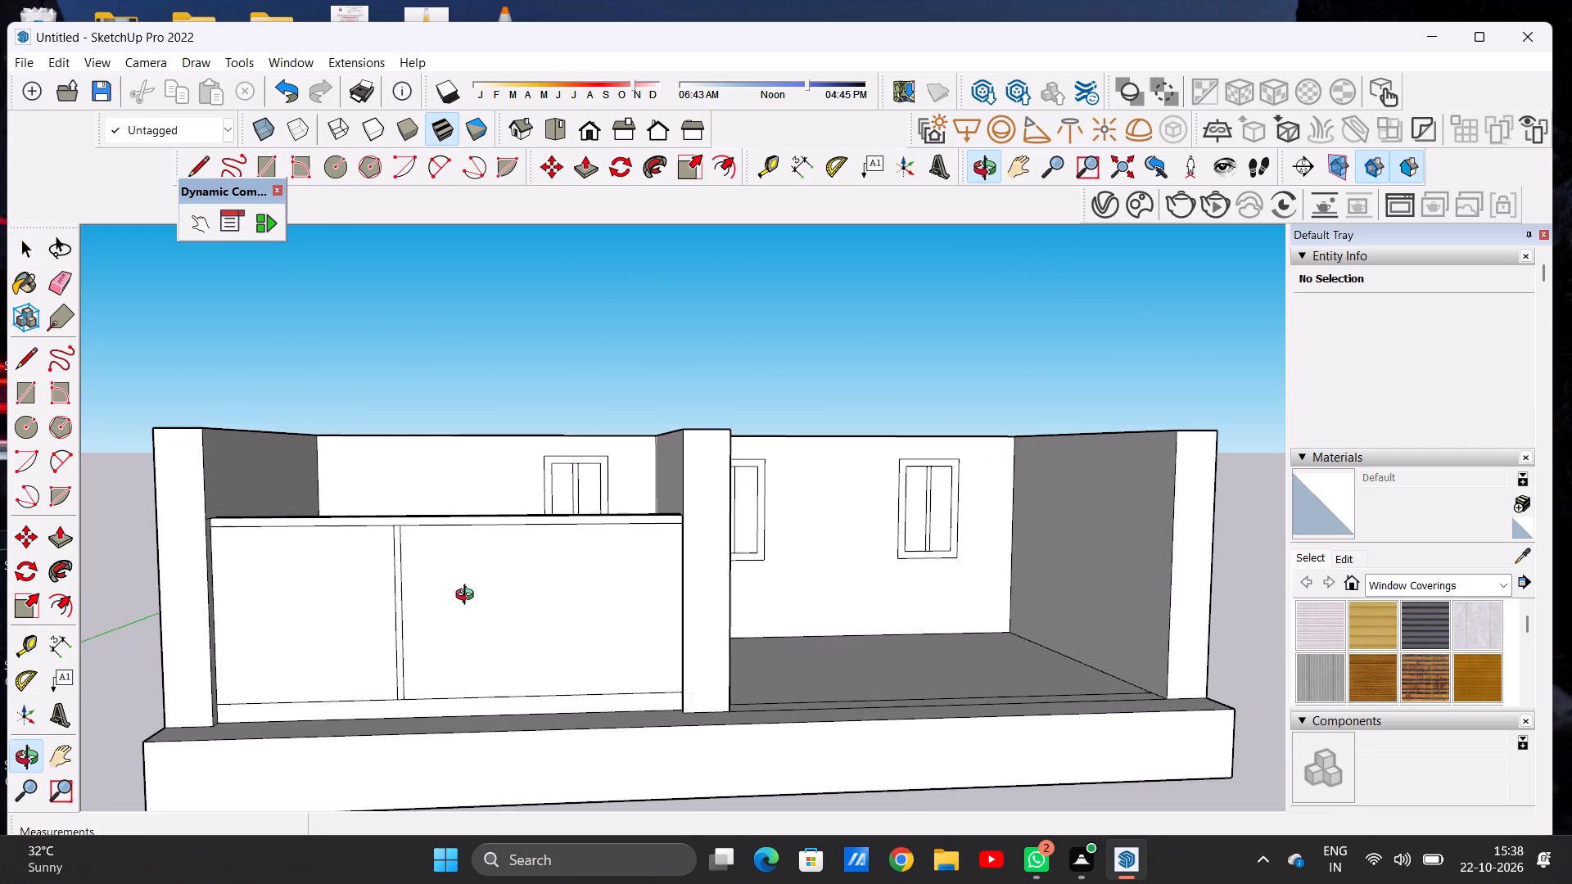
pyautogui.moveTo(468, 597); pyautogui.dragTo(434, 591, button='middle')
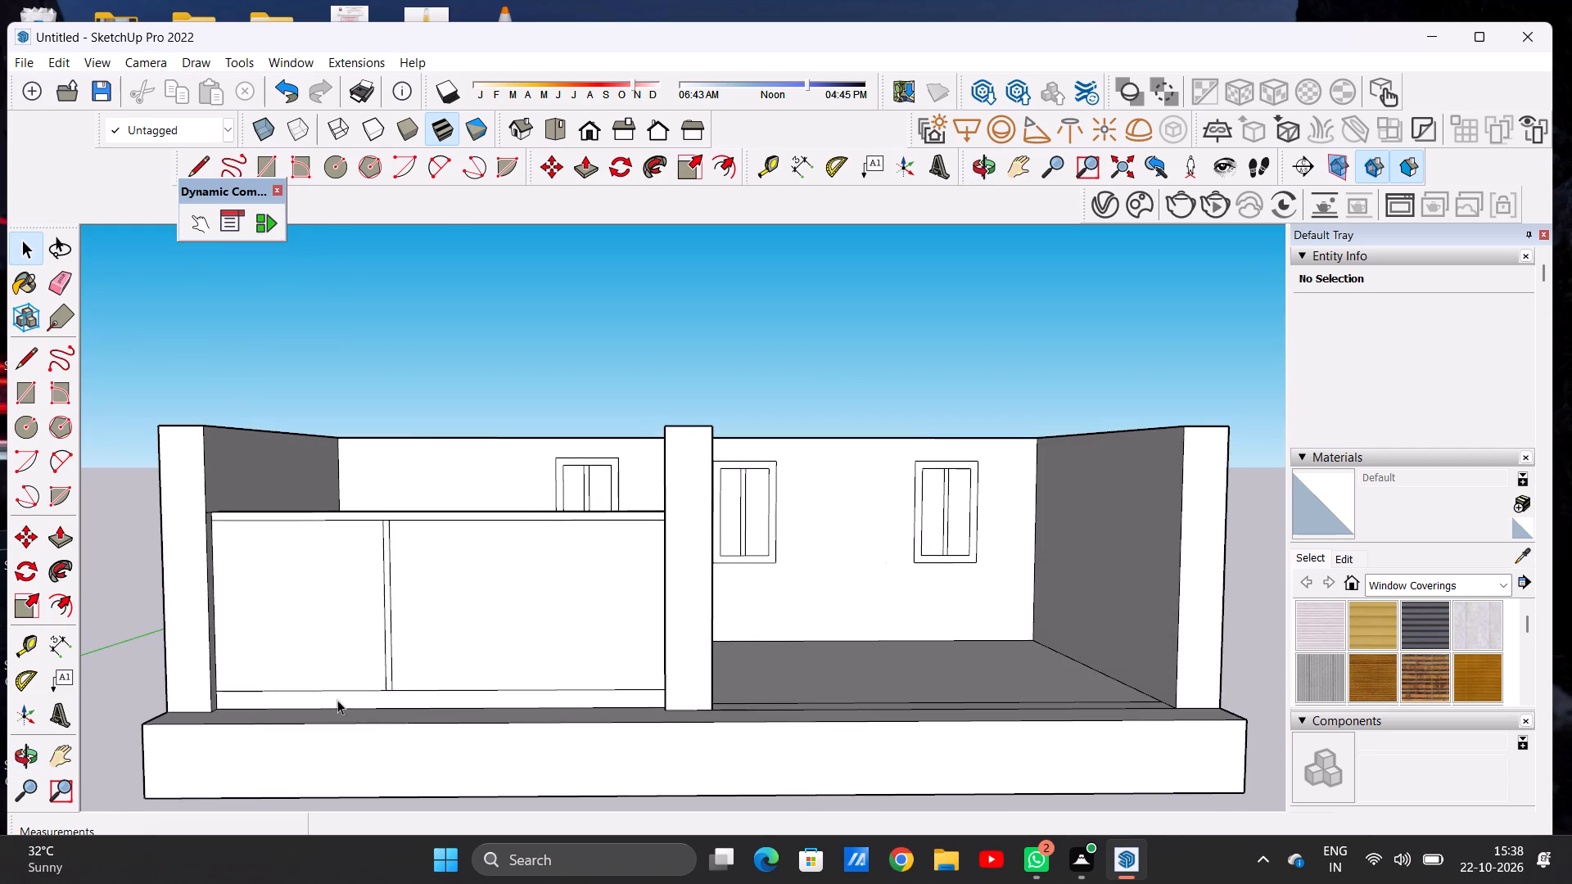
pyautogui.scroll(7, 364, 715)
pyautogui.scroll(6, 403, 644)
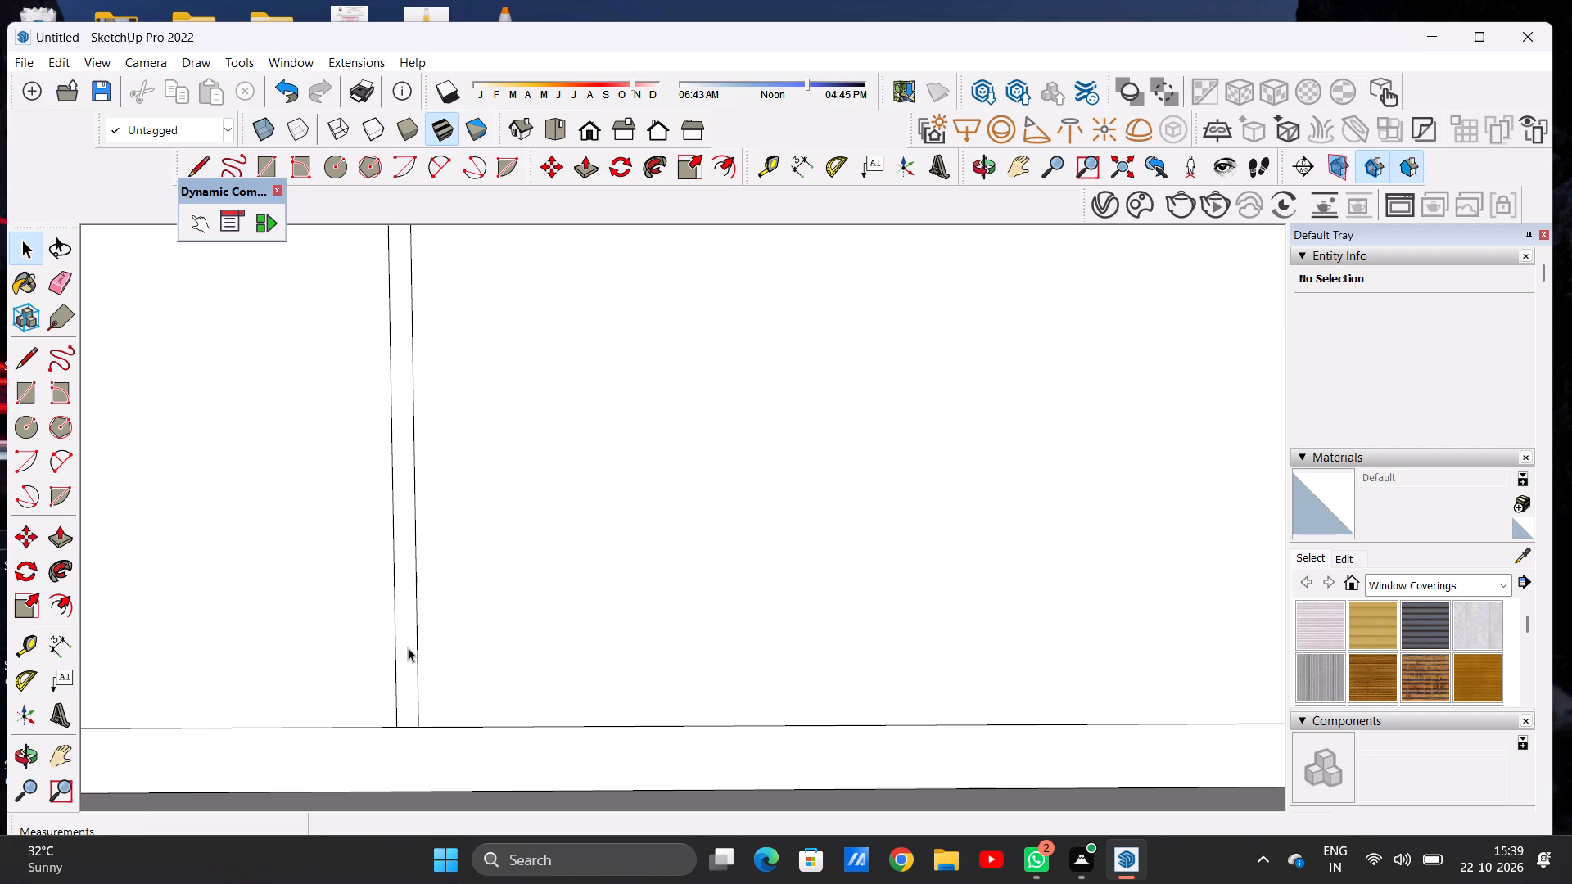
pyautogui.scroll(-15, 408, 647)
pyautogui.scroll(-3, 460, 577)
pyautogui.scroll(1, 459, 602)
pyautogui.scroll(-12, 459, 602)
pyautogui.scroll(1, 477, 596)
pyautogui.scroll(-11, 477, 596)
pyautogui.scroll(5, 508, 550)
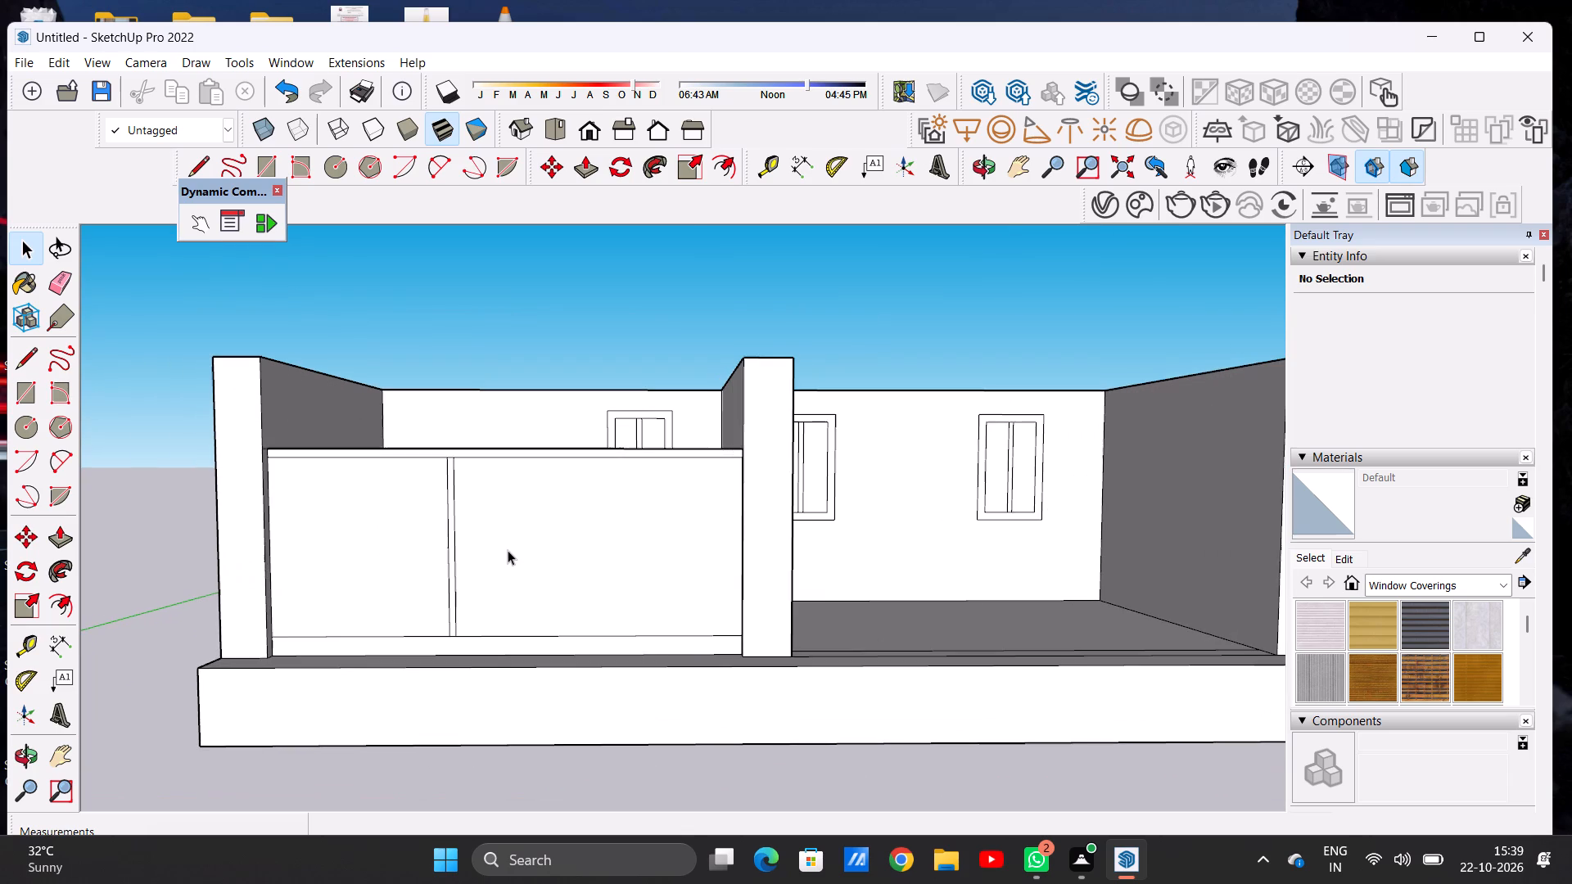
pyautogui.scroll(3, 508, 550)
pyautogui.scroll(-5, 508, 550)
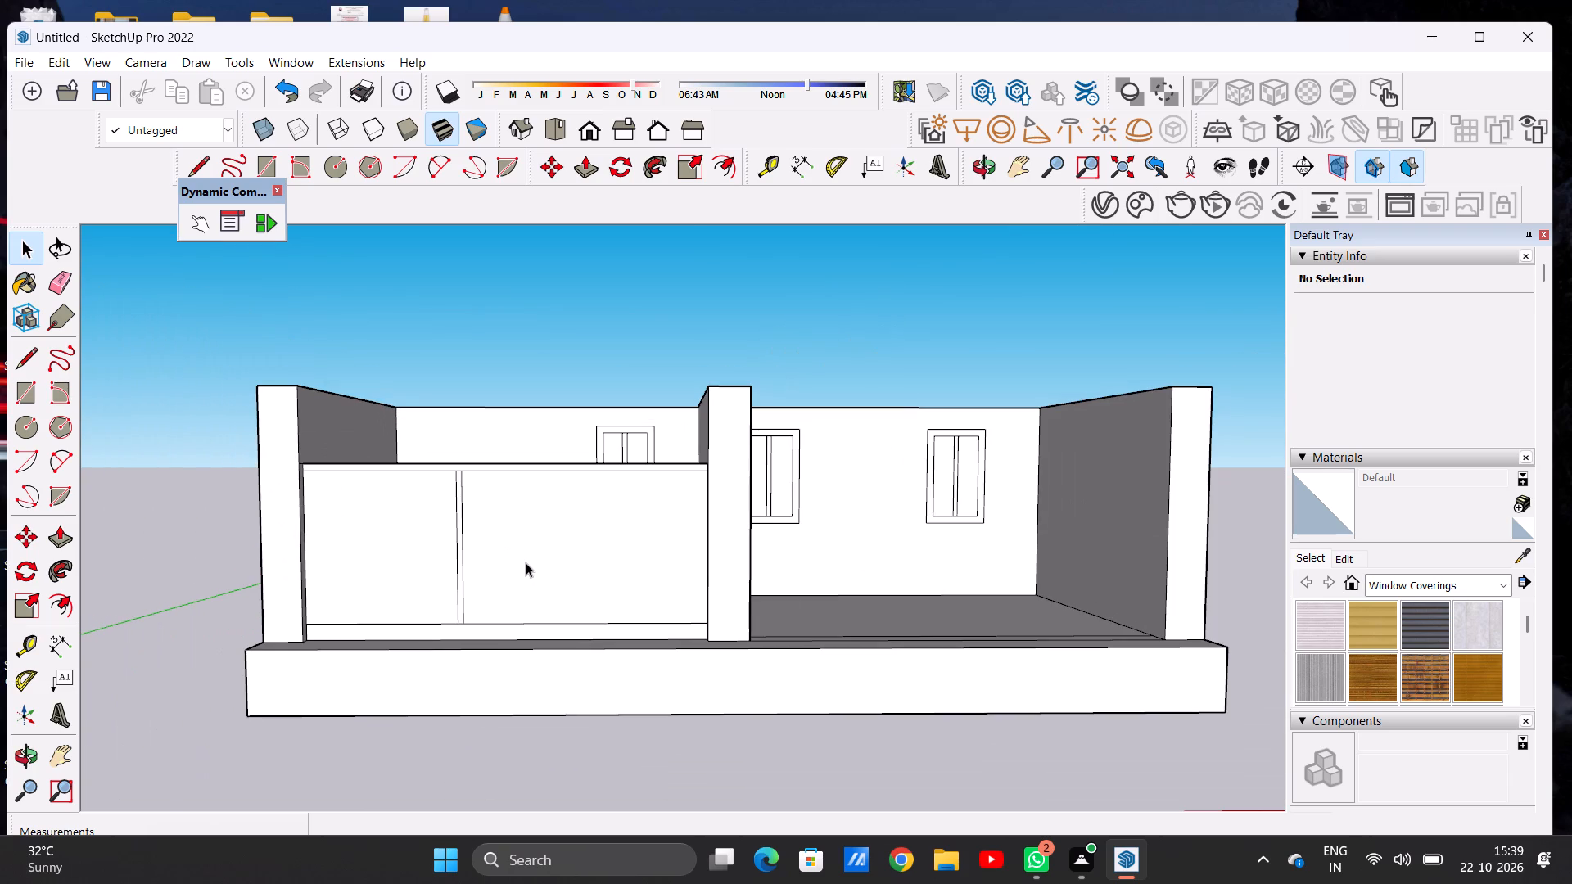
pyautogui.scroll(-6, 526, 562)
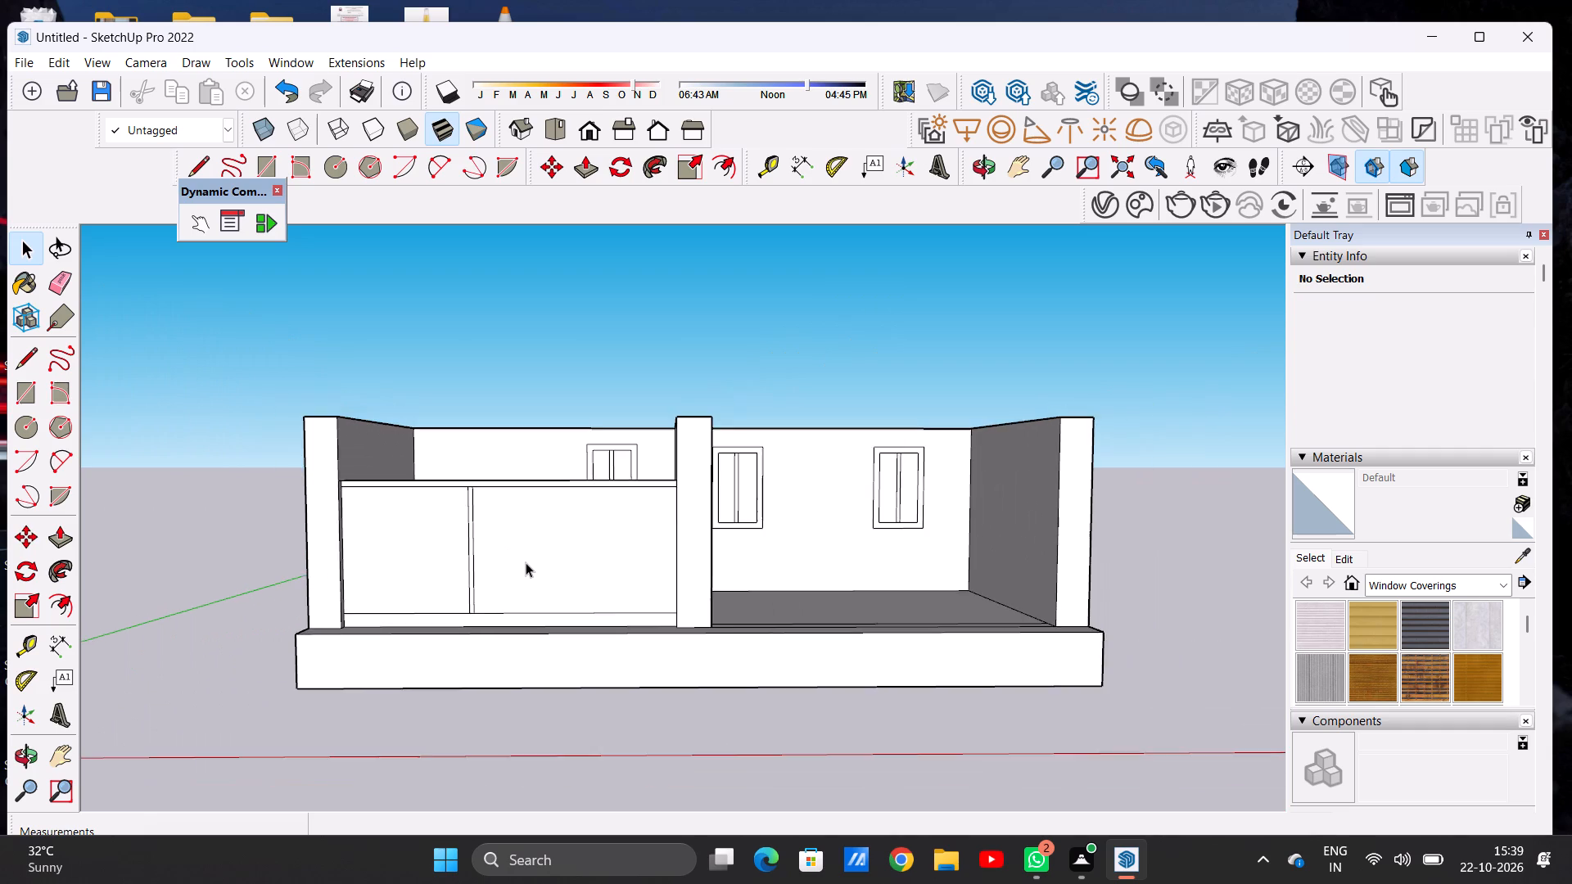
# Move the narrow vertical strip between the two lines, with its edges, about 9 3/8" toward the outer side wall.
pyautogui.scroll(12, 518, 589)
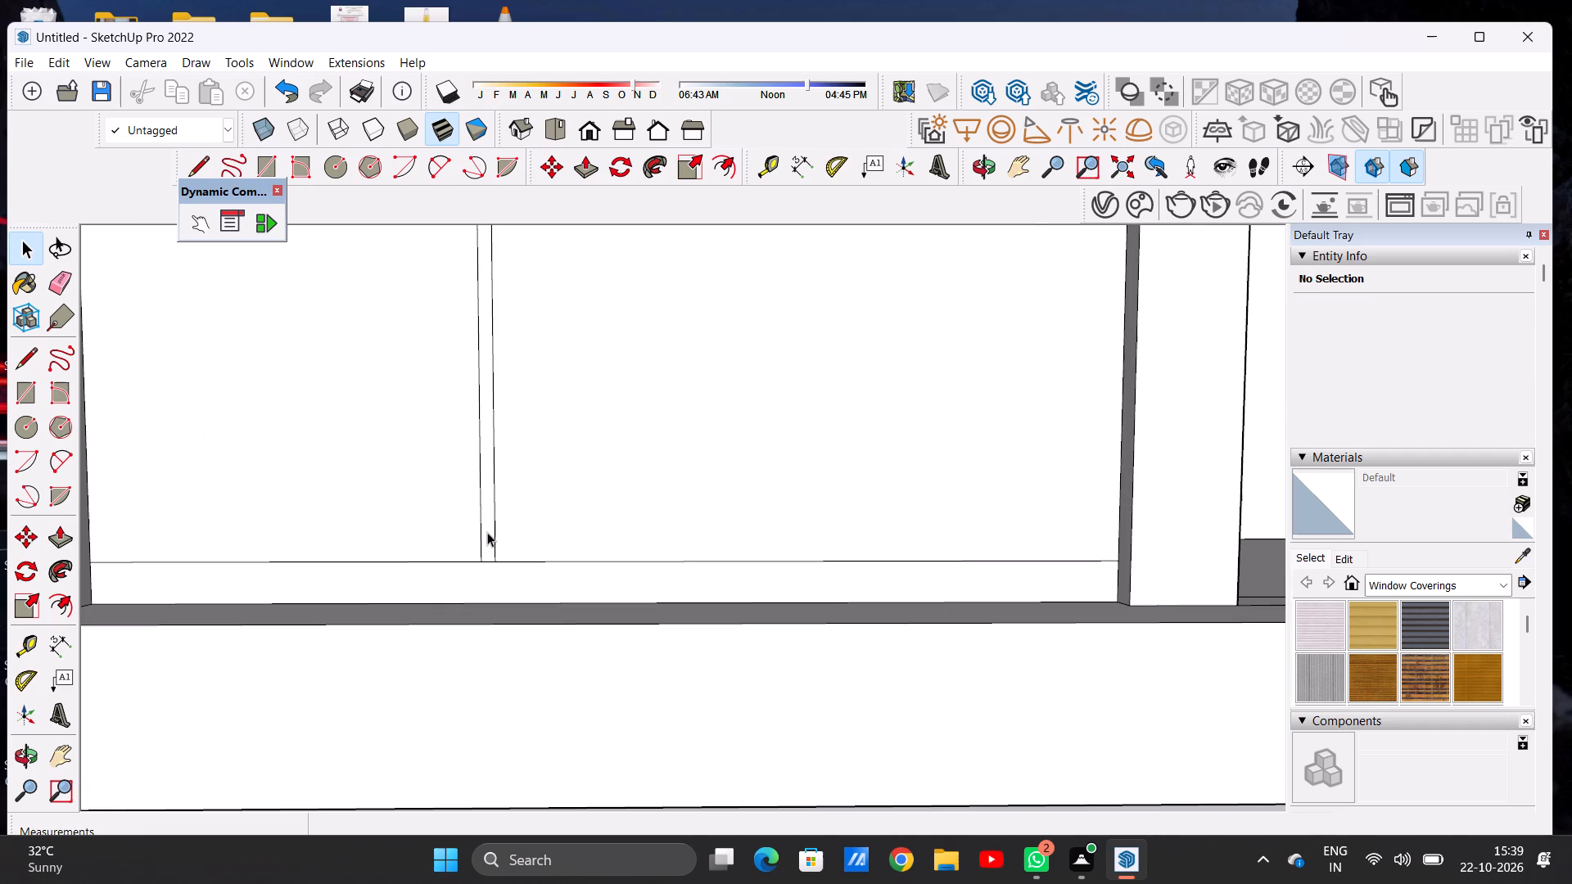
pyautogui.doubleClick(487, 532)
pyautogui.scroll(-2, 487, 532)
pyautogui.scroll(1, 487, 532)
pyautogui.scroll(-5, 487, 532)
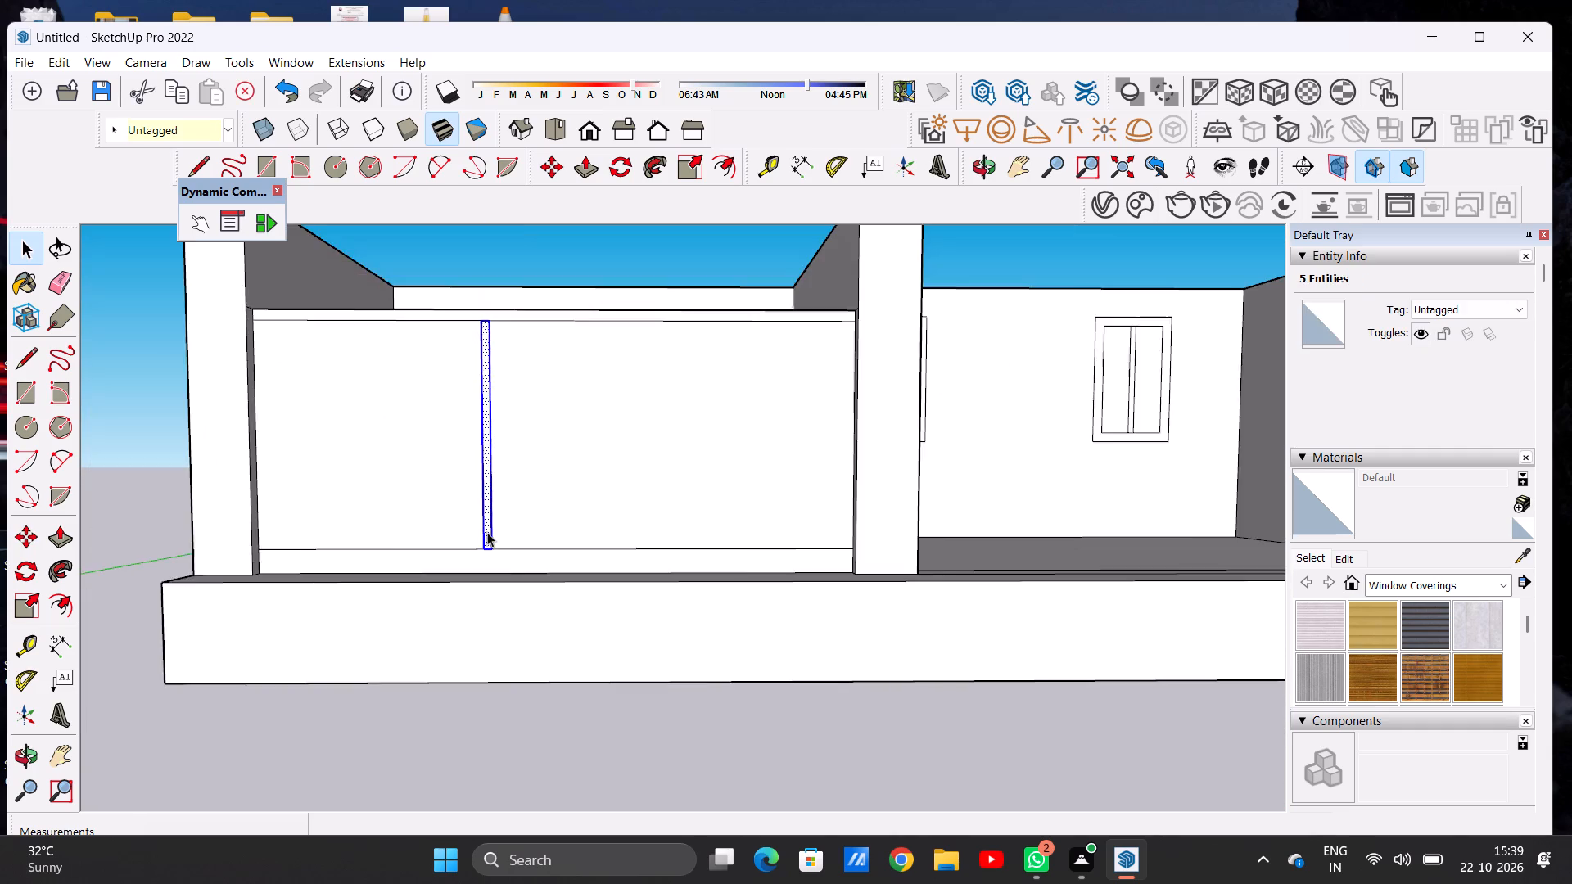
pyautogui.scroll(-3, 487, 532)
pyautogui.scroll(2, 487, 532)
pyautogui.scroll(-1, 487, 532)
pyautogui.scroll(4, 487, 532)
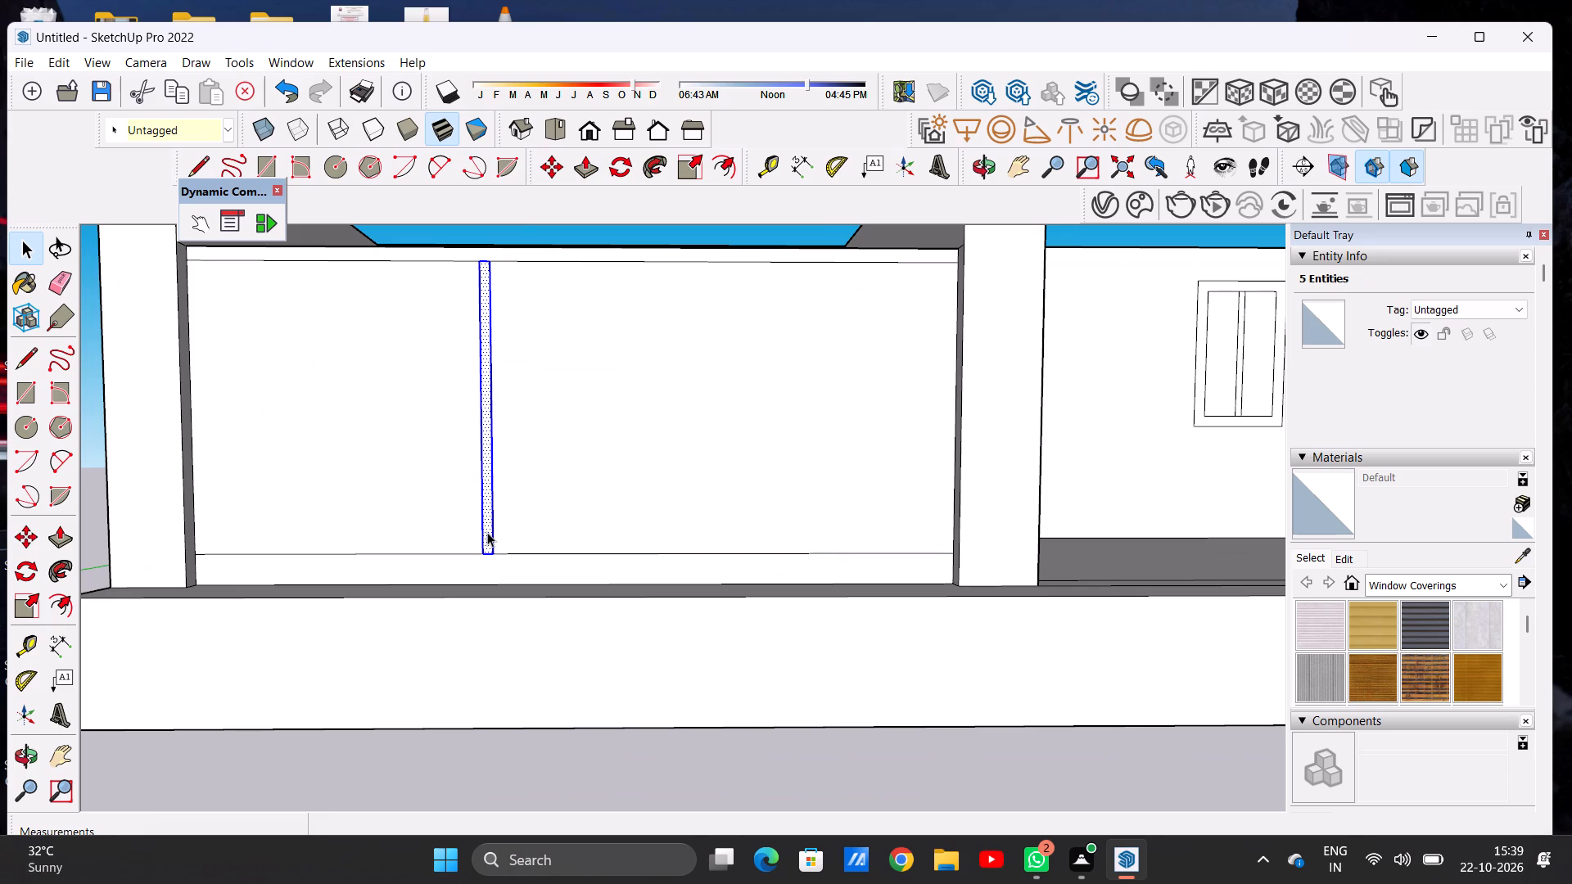
pyautogui.scroll(-5, 487, 532)
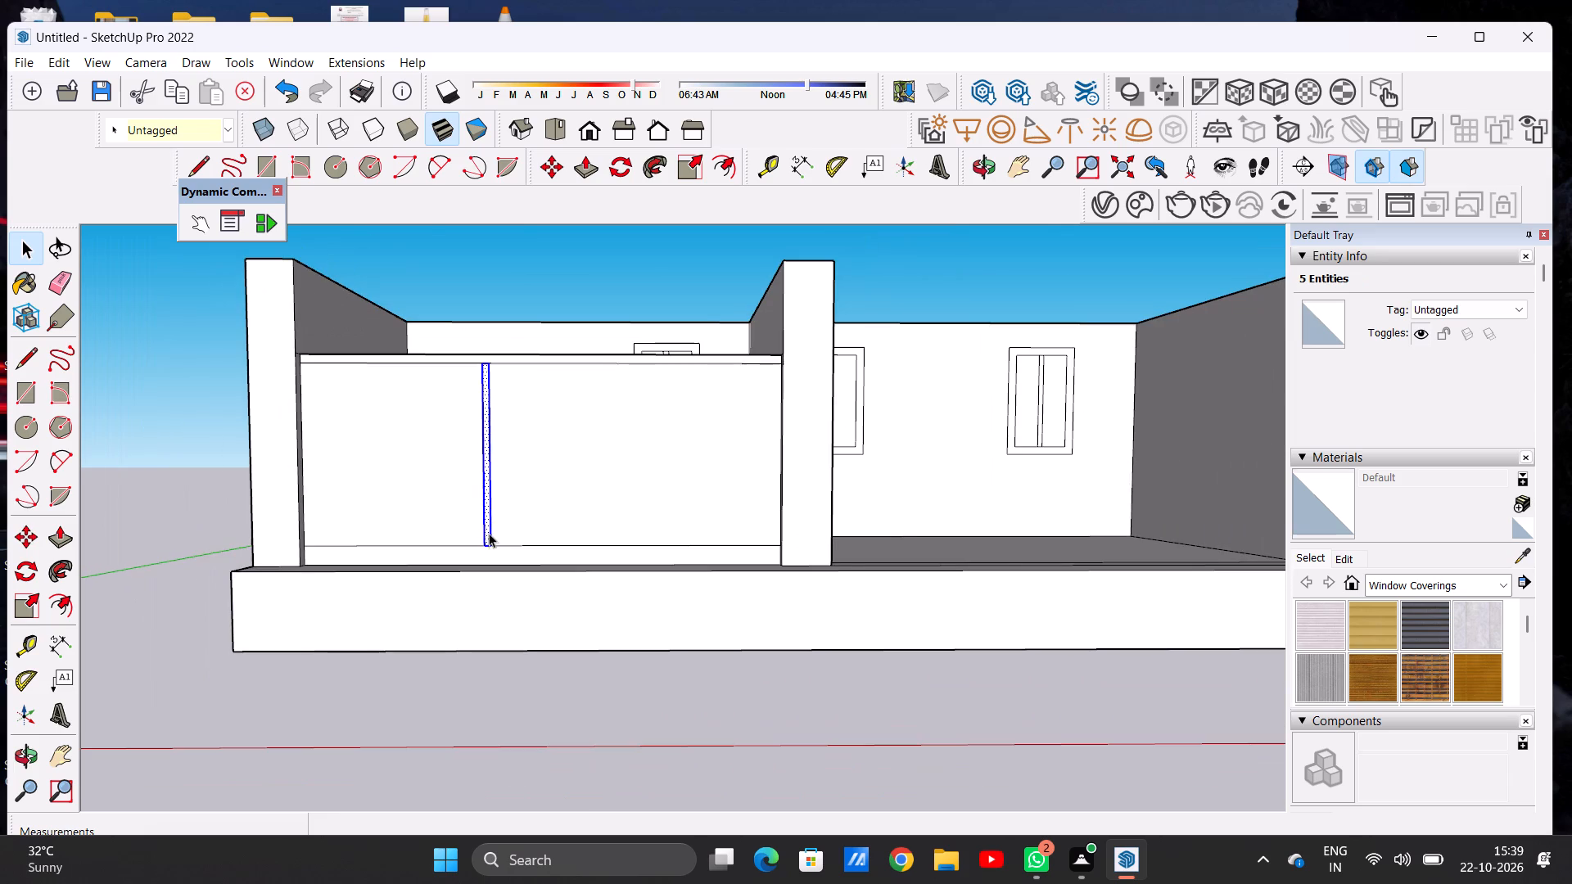
pyautogui.scroll(12, 496, 543)
pyautogui.scroll(-8, 472, 543)
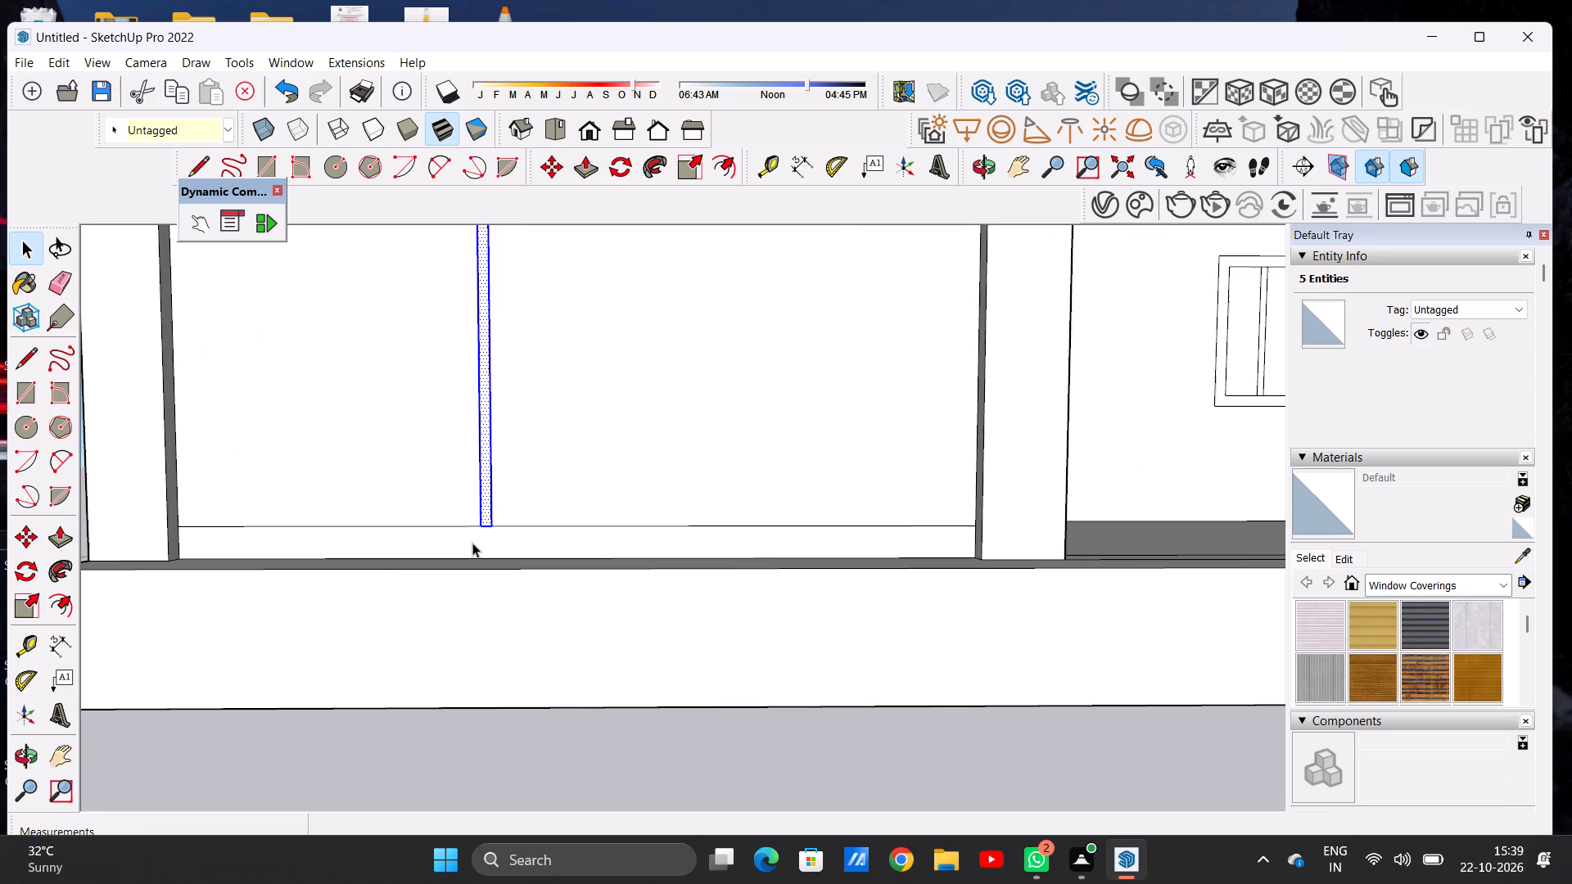
pyautogui.scroll(6, 499, 513)
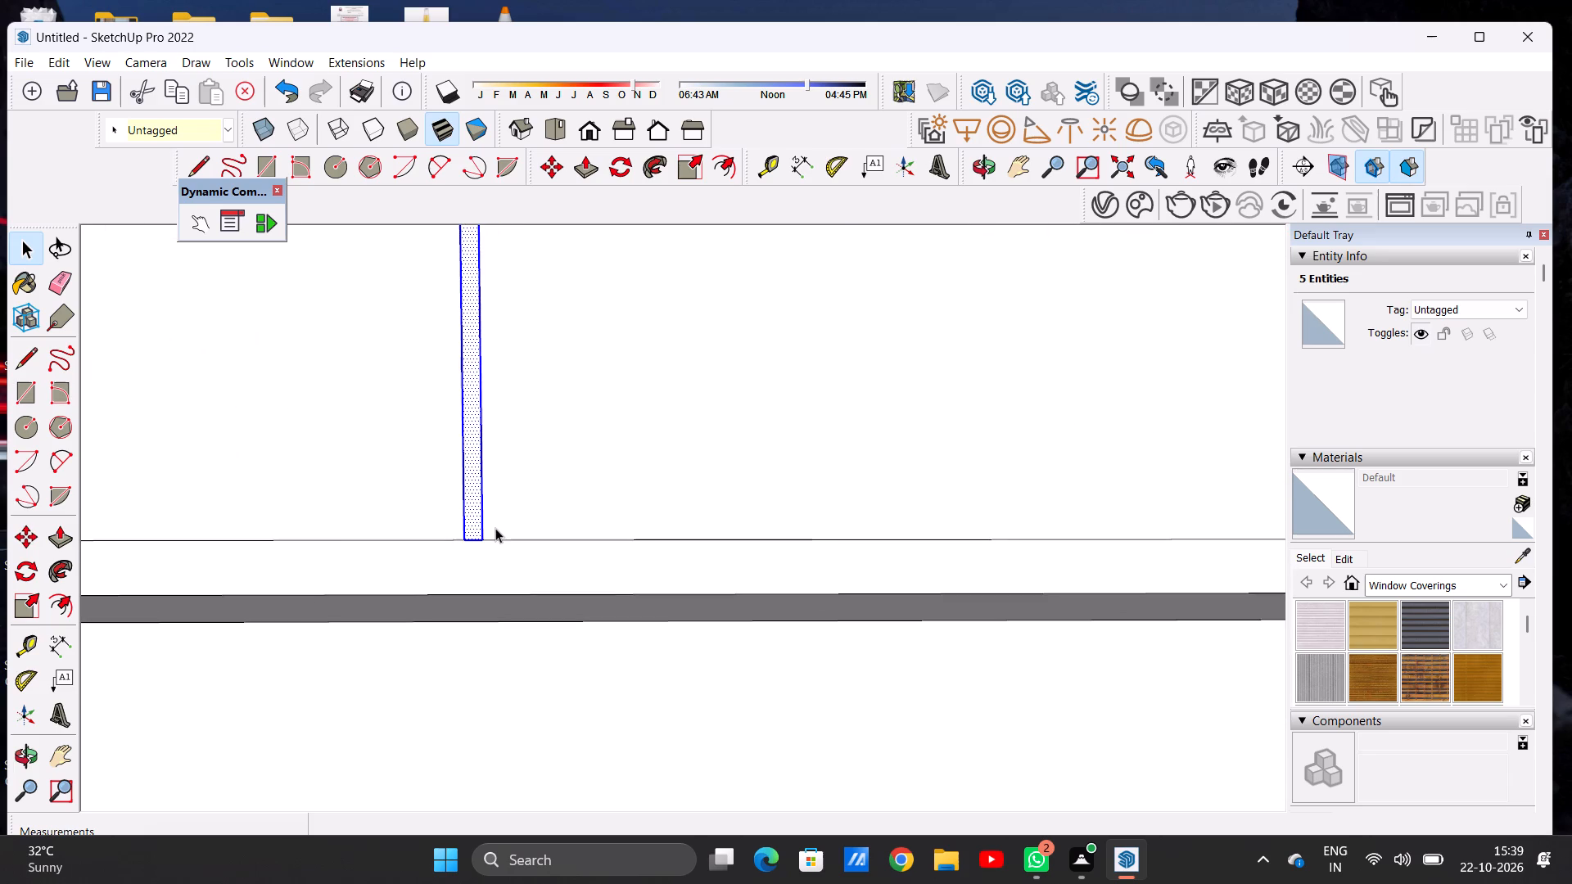
pyautogui.scroll(-3, 495, 526)
pyautogui.scroll(1, 496, 526)
pyautogui.scroll(-4, 496, 526)
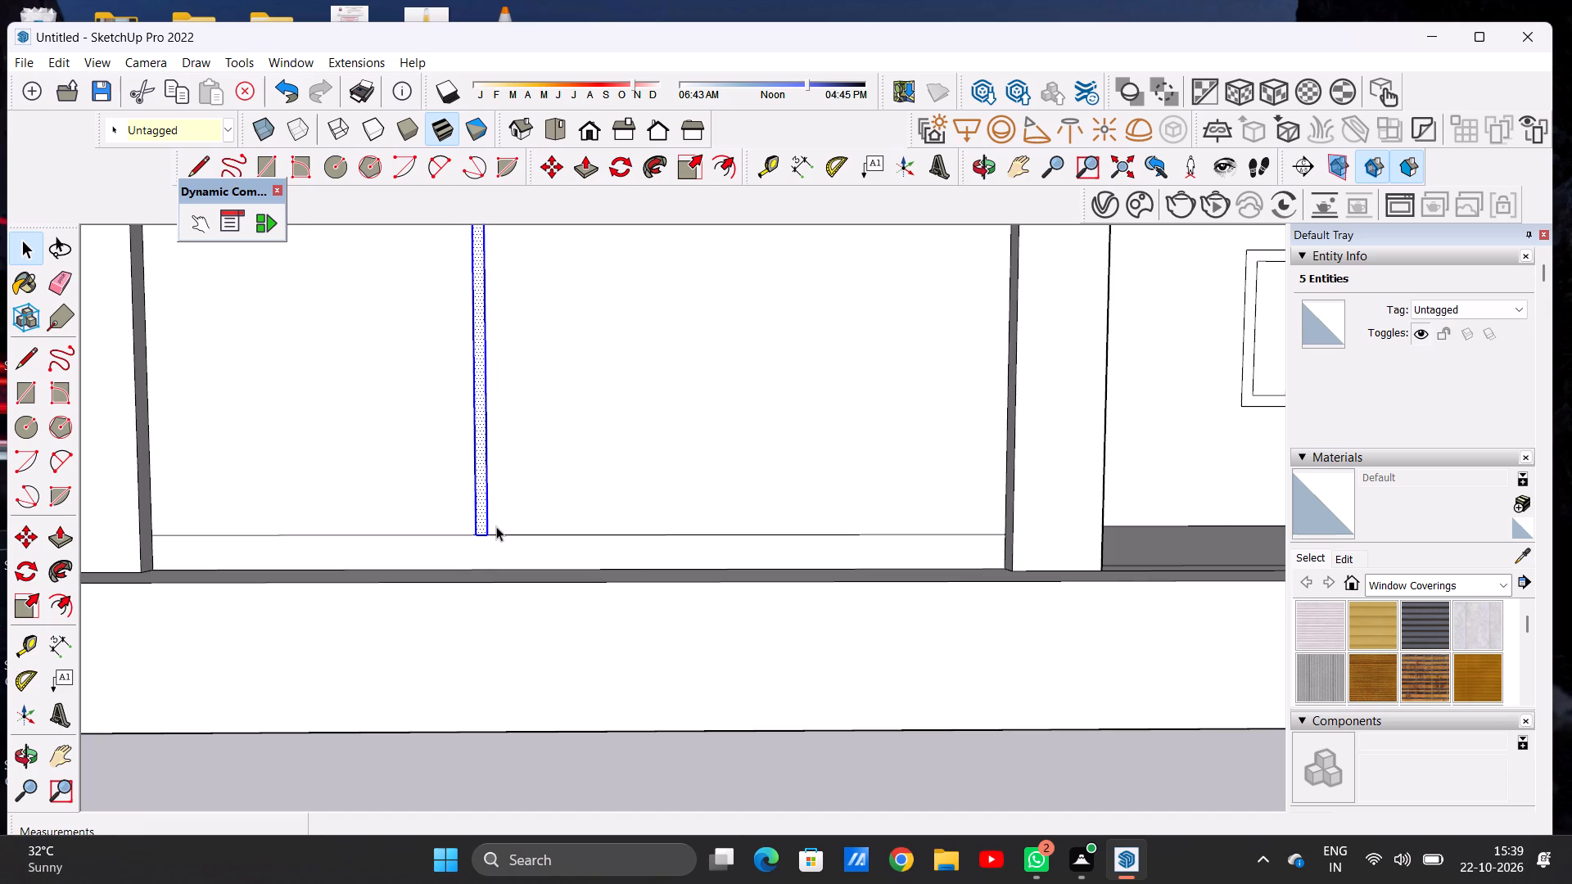
pyautogui.scroll(-3, 496, 526)
pyautogui.scroll(1, 496, 526)
pyautogui.scroll(-2, 496, 526)
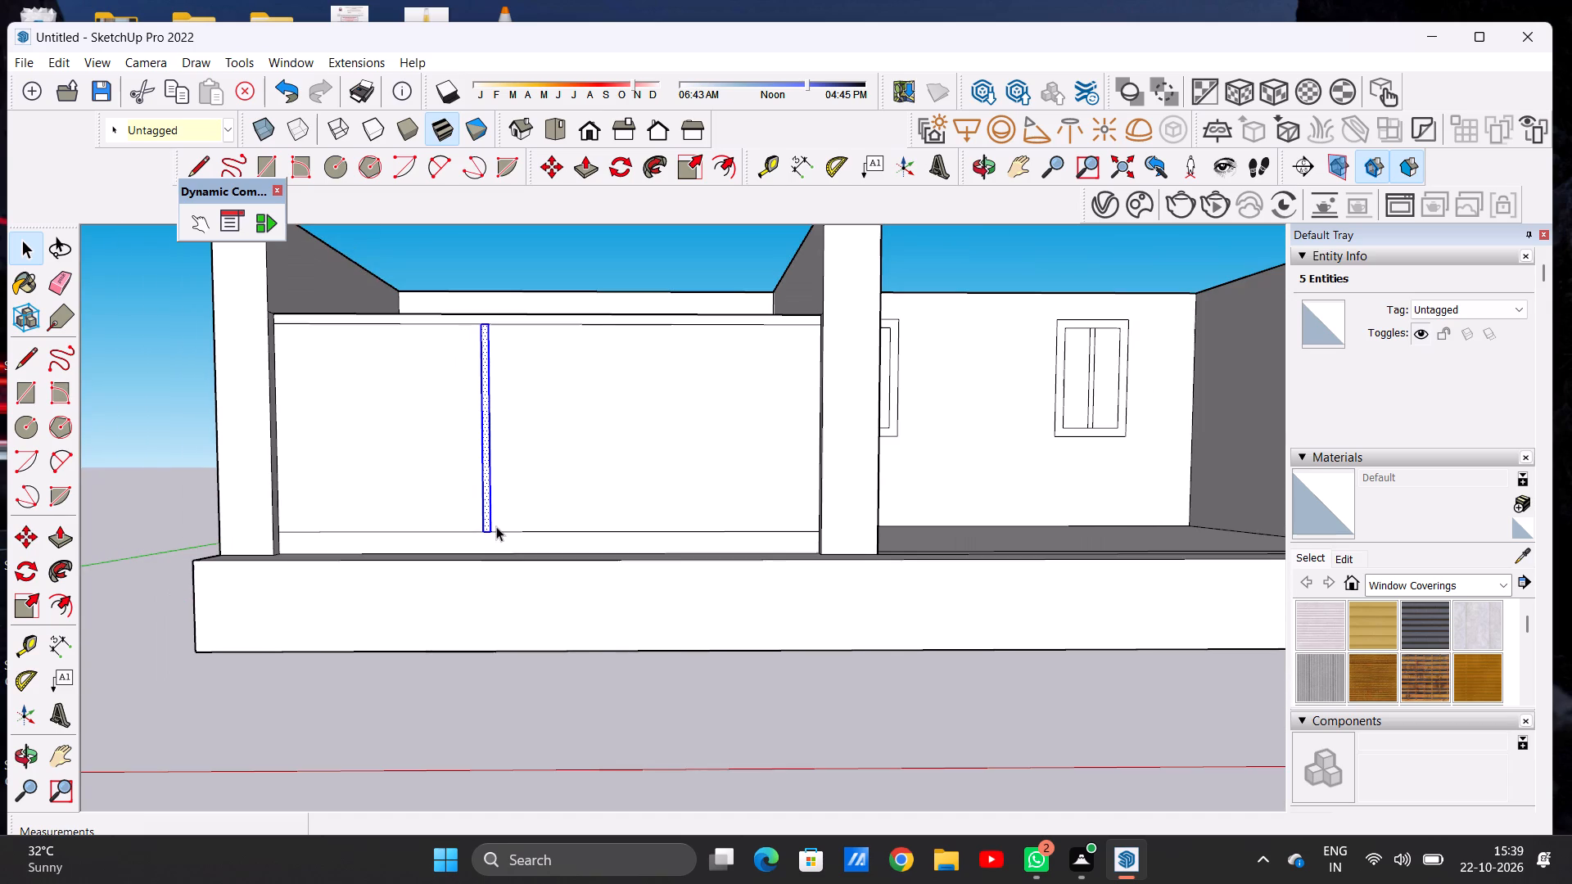
pyautogui.press('m')
pyautogui.scroll(3, 496, 526)
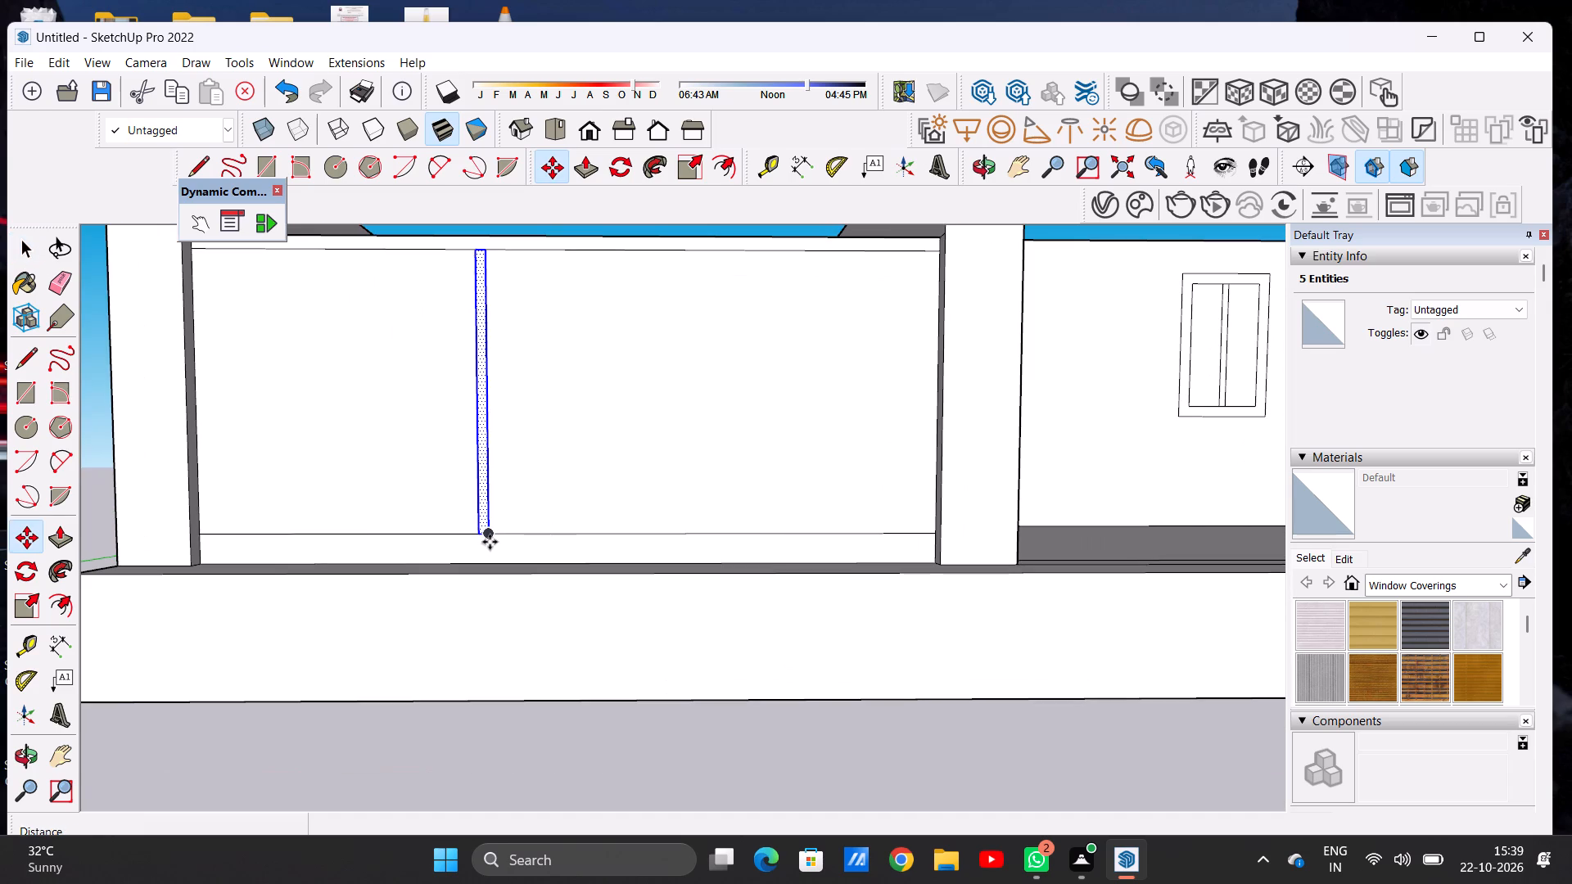
pyautogui.click(490, 542)
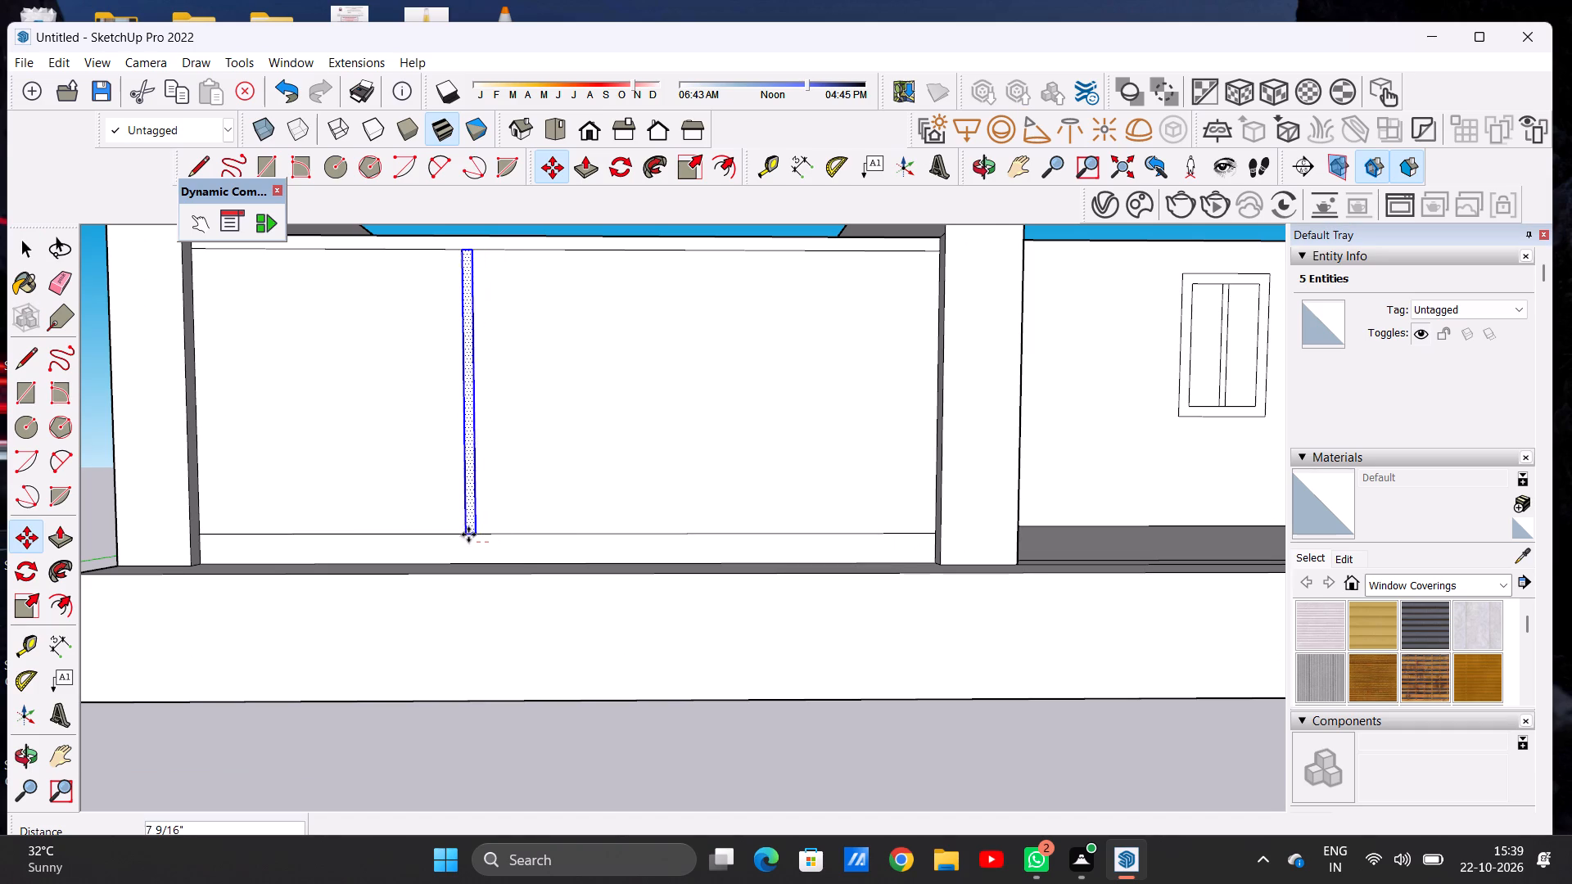
pyautogui.click(463, 534)
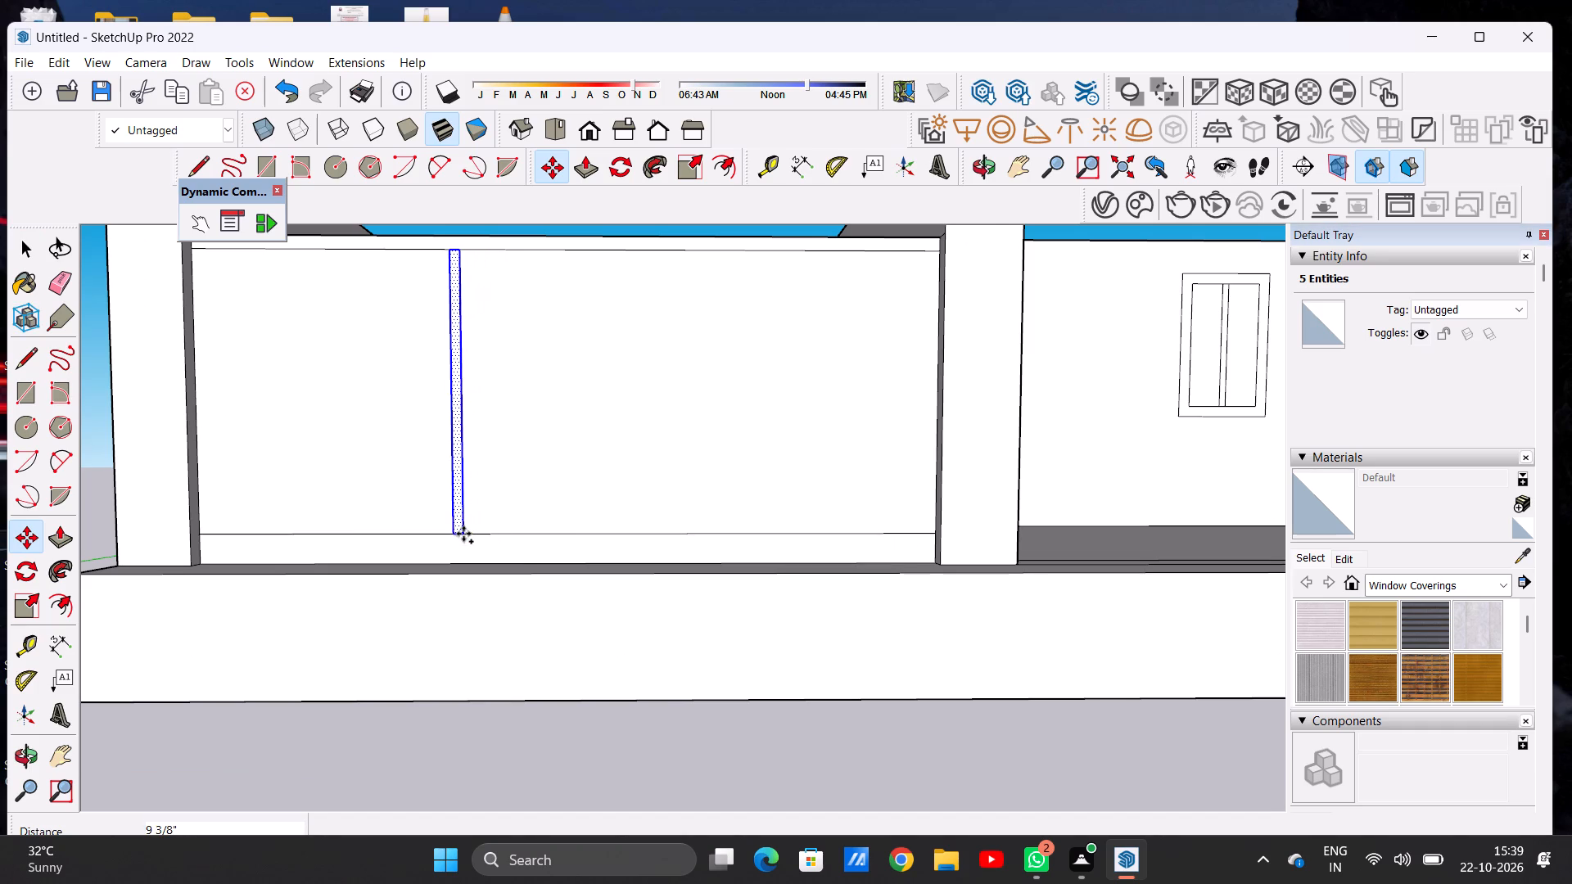
# Copy the vertical strip about 2' 10" toward the divider along the lower horizontal line, and clear the selection.
pyautogui.click(463, 534)
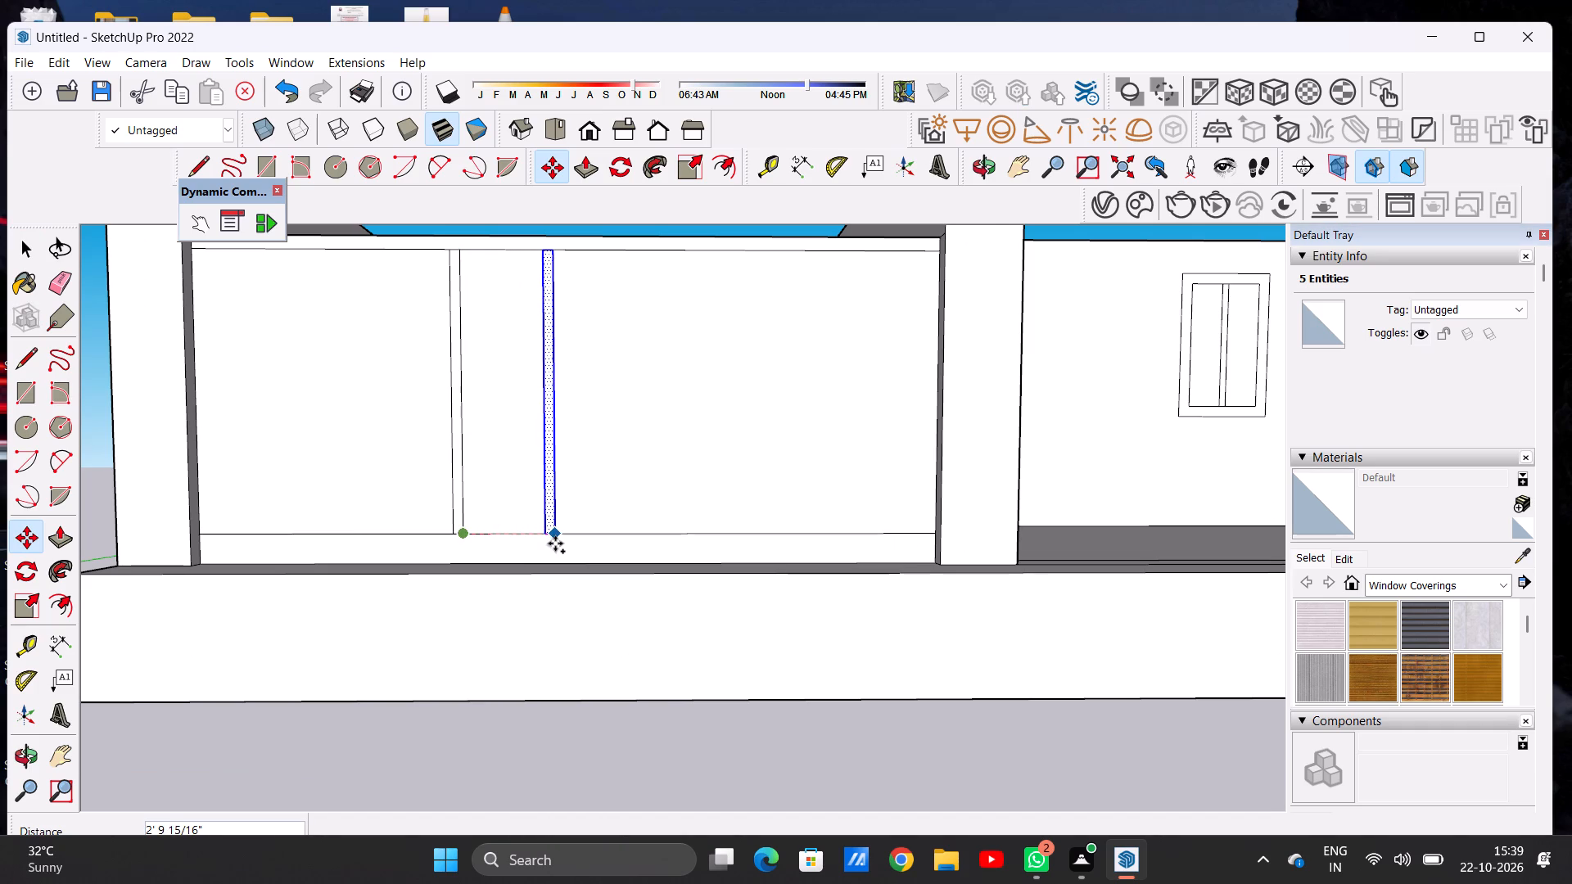
pyautogui.click(555, 543)
pyautogui.press('space')
pyautogui.scroll(-17, 548, 508)
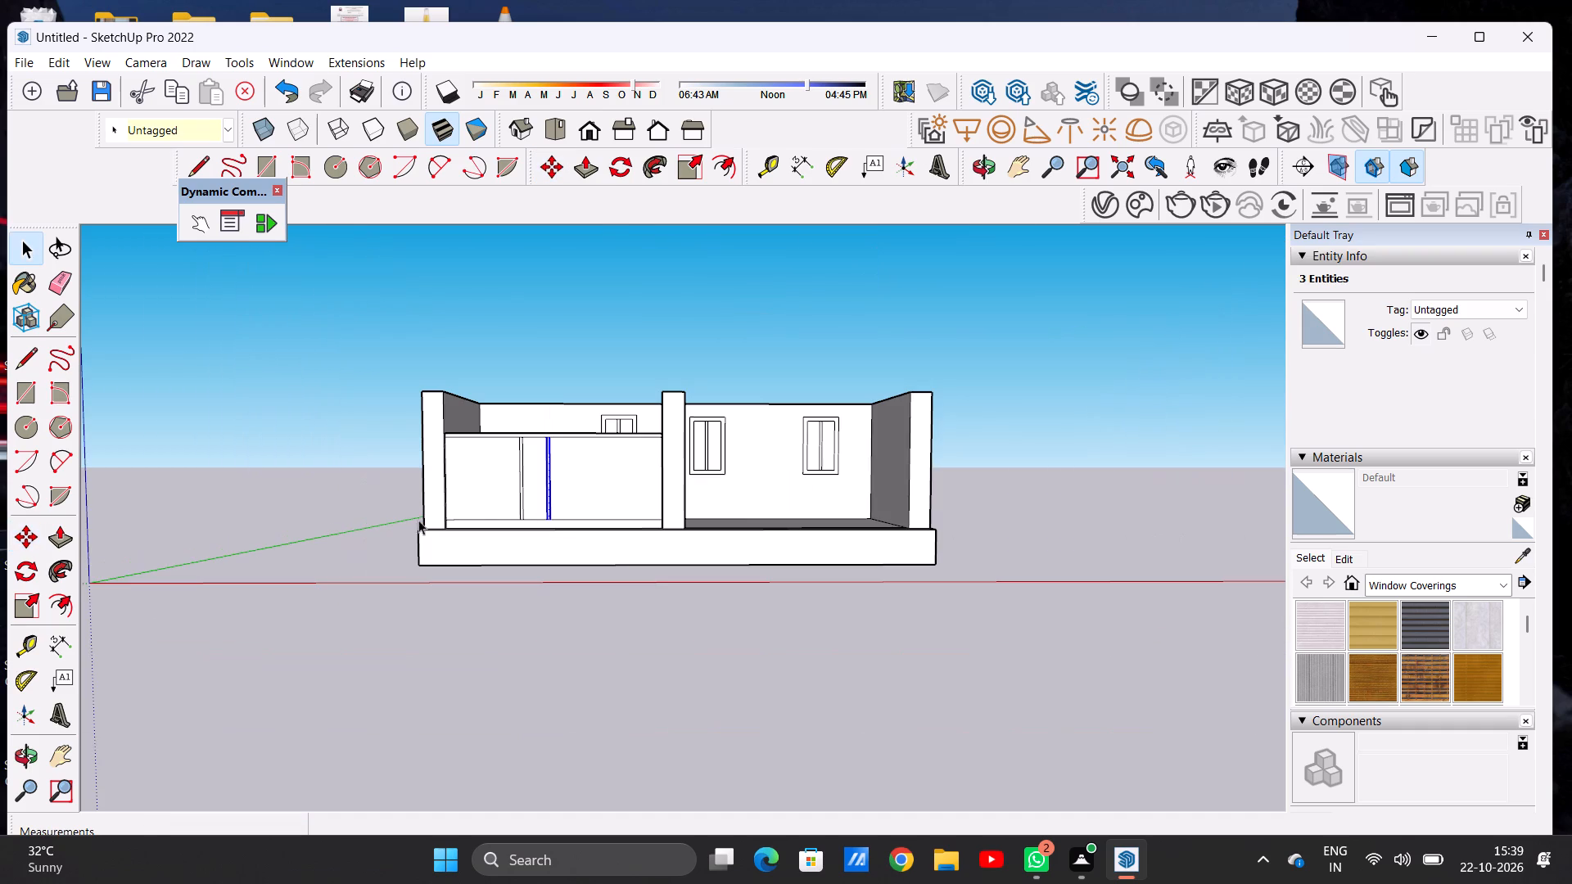
pyautogui.click(378, 540)
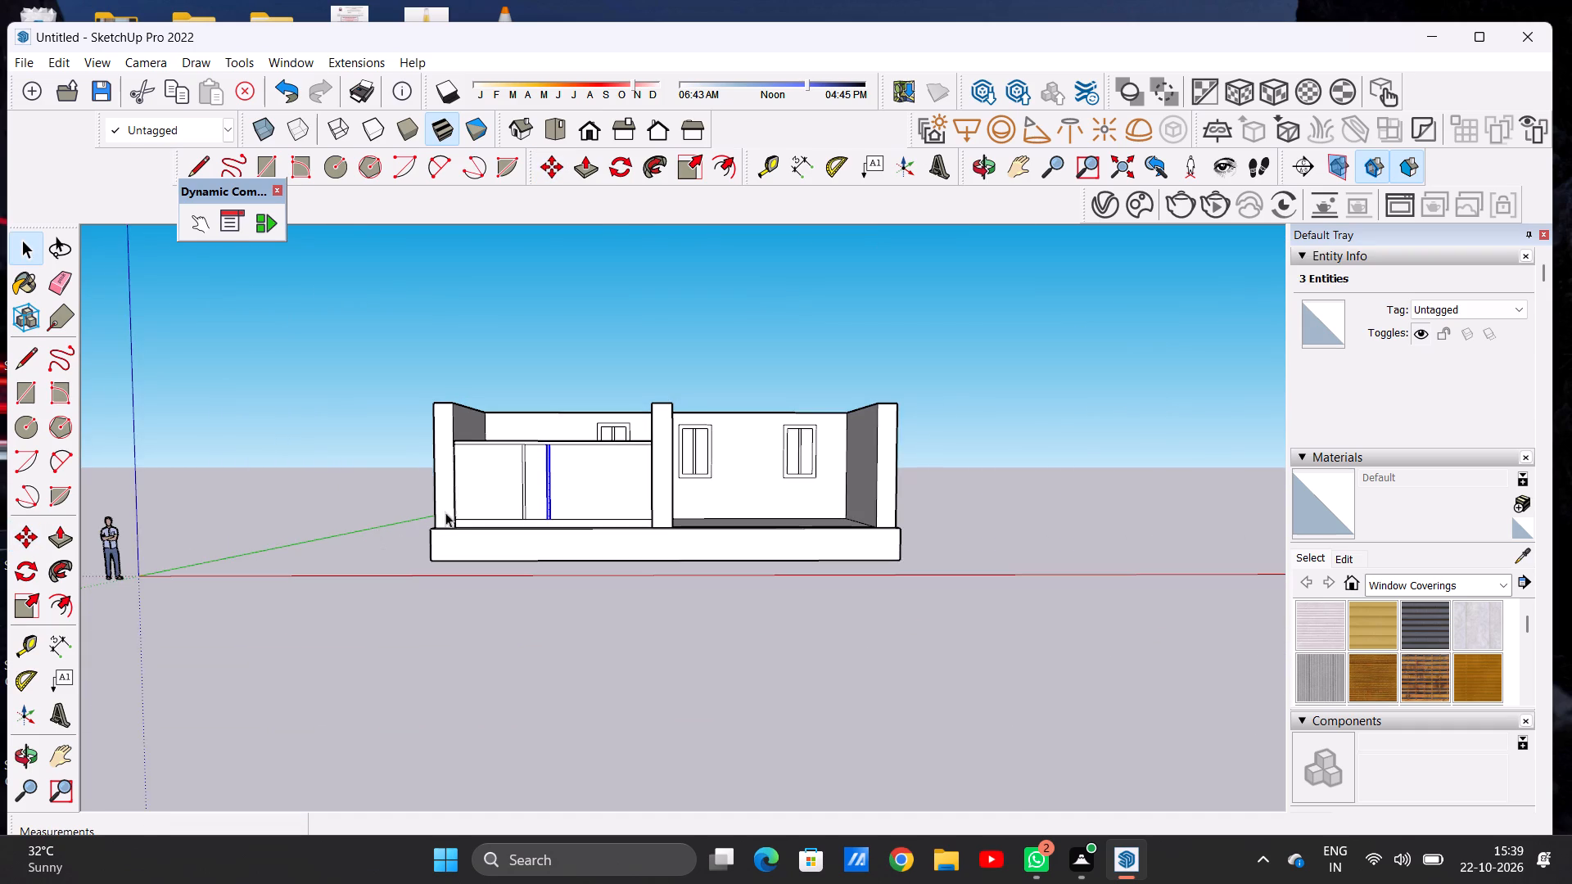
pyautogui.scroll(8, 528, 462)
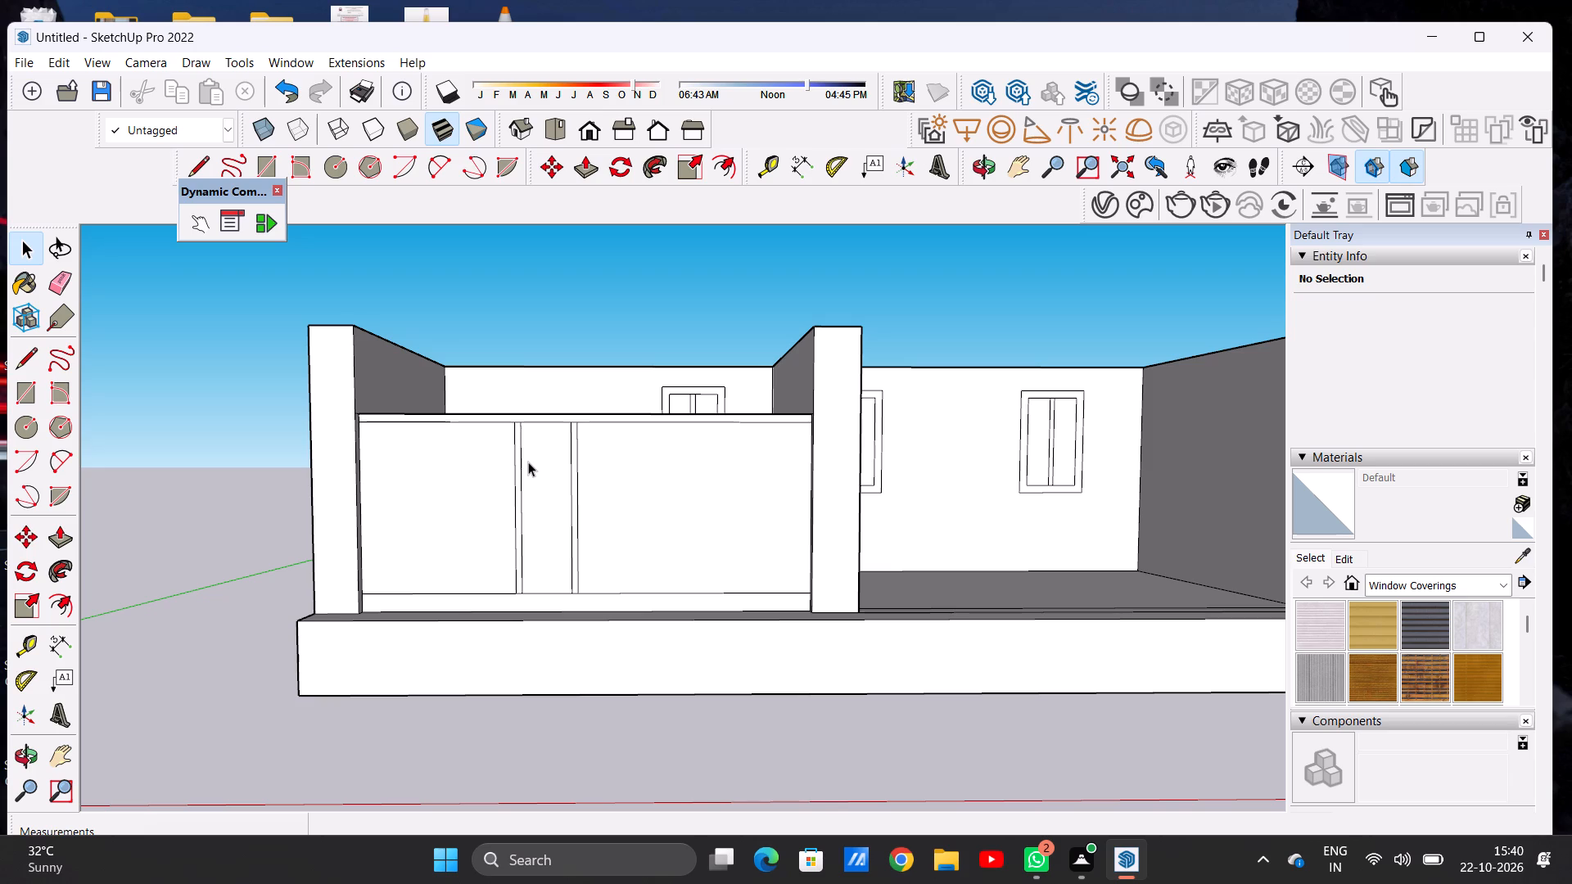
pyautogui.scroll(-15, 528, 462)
# Draw an upright rectangle about 4' 8" tall and 7" wide between the two vertical strips, nearer the divider-side strip.
pyautogui.scroll(-4, 585, 498)
pyautogui.scroll(13, 585, 482)
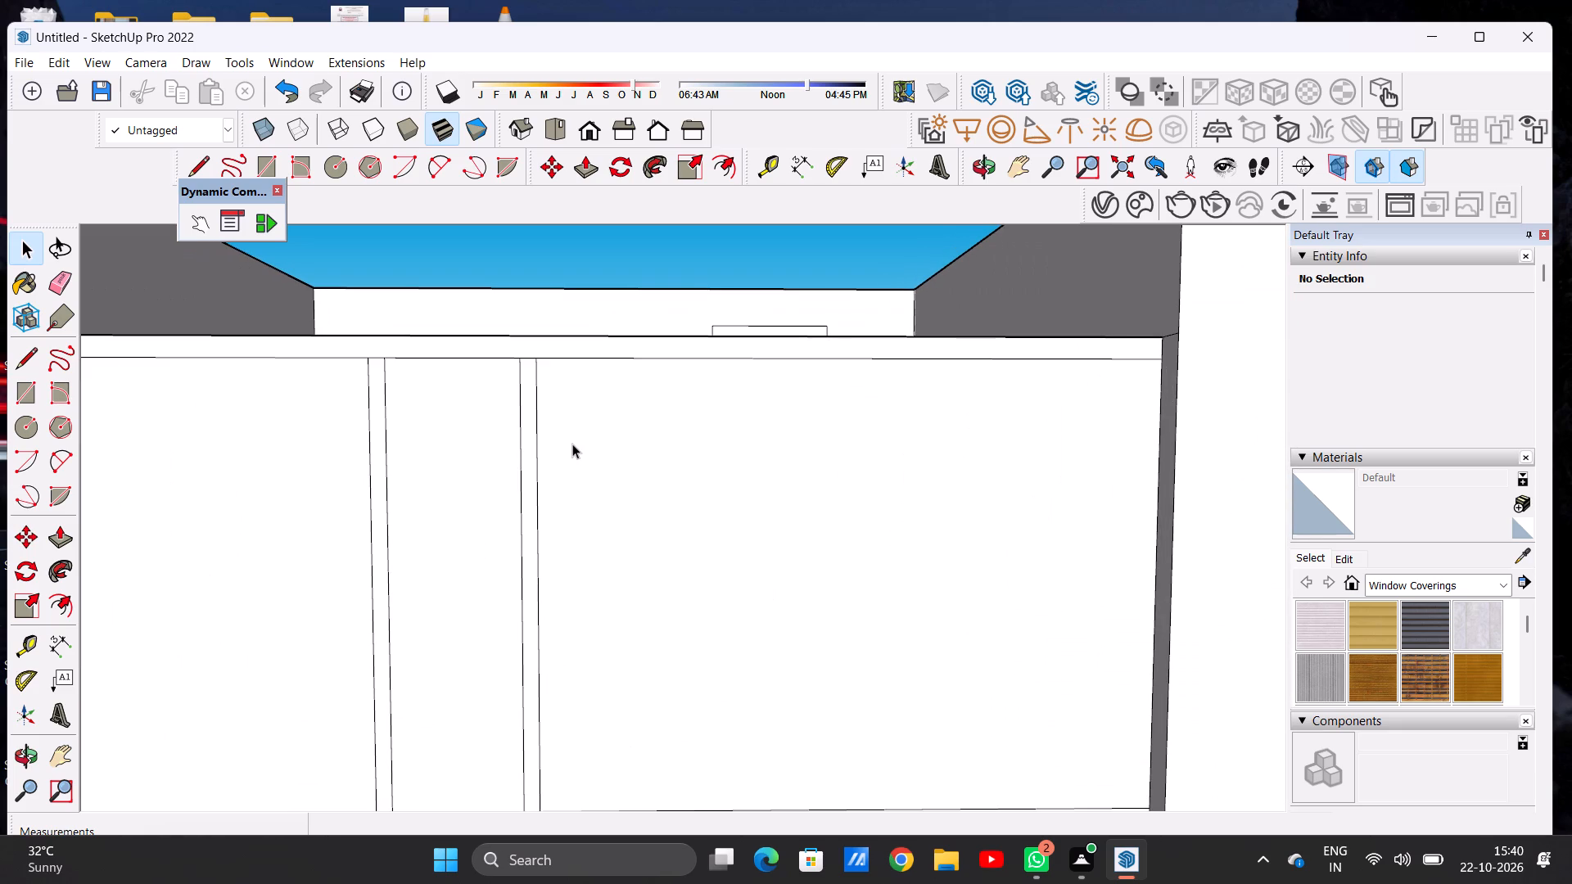
pyautogui.scroll(6, 558, 420)
pyautogui.scroll(-11, 527, 411)
pyautogui.scroll(1, 624, 335)
pyautogui.scroll(-10, 626, 335)
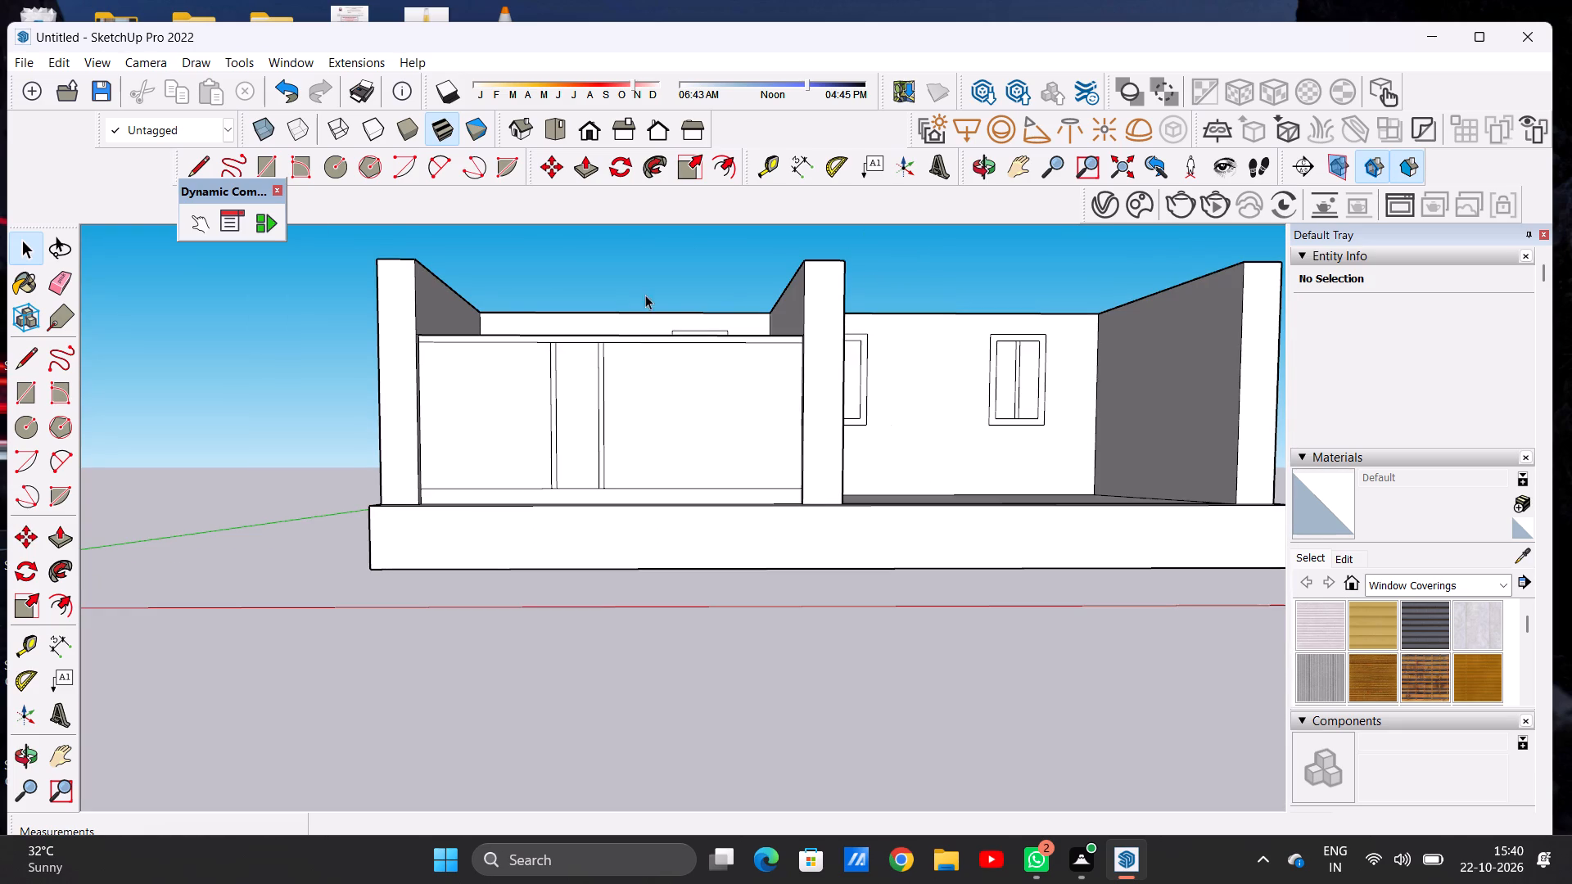
pyautogui.scroll(9, 591, 401)
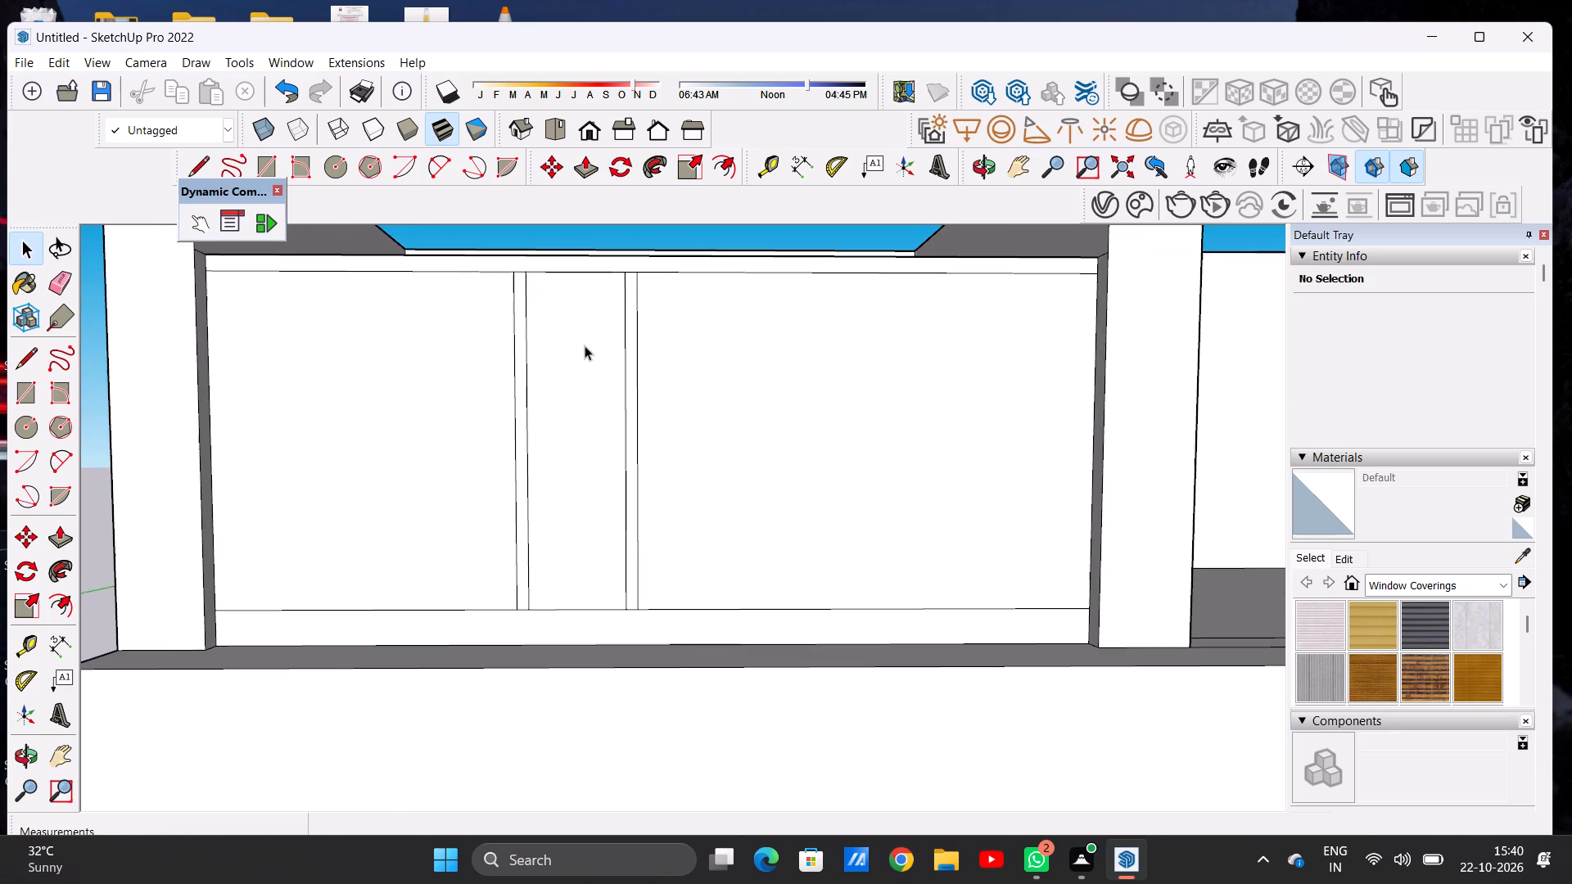
pyautogui.press('r')
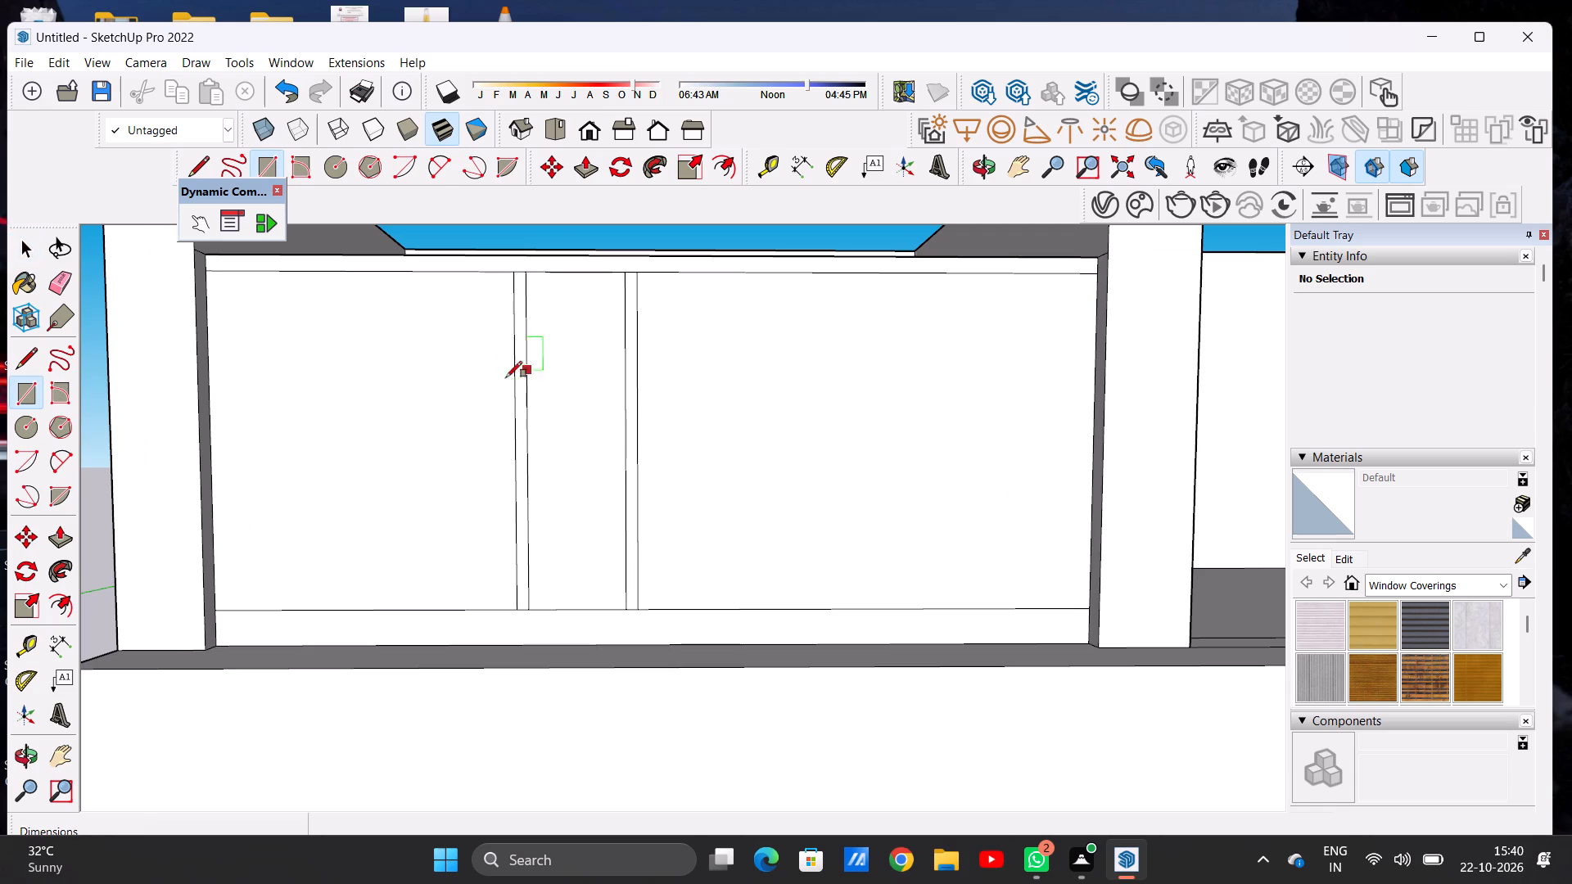
pyautogui.click(592, 352)
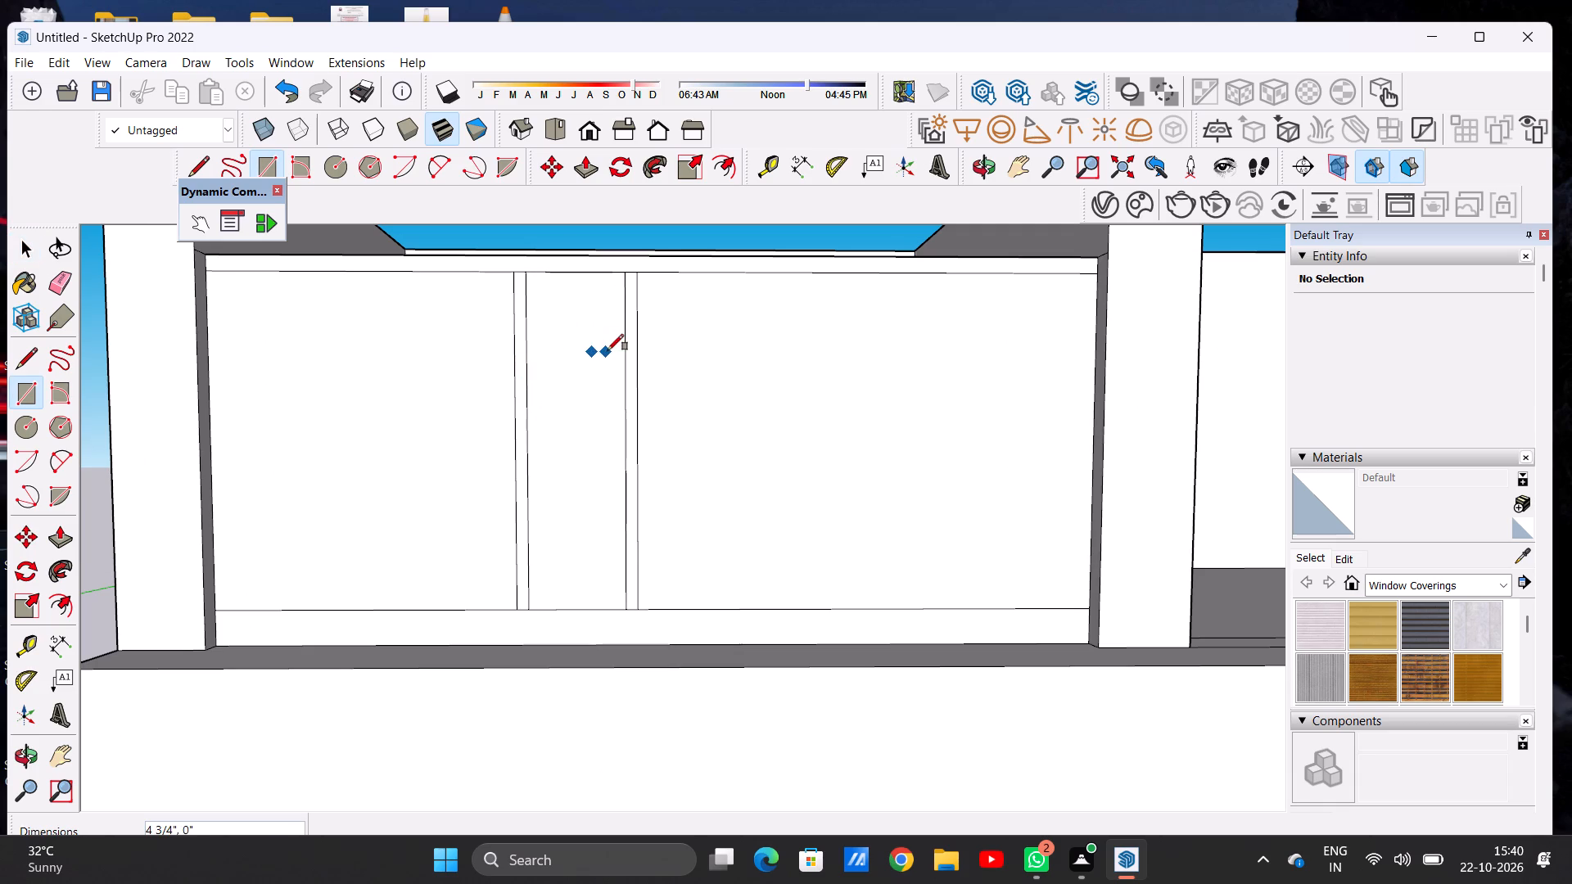
pyautogui.click(608, 350)
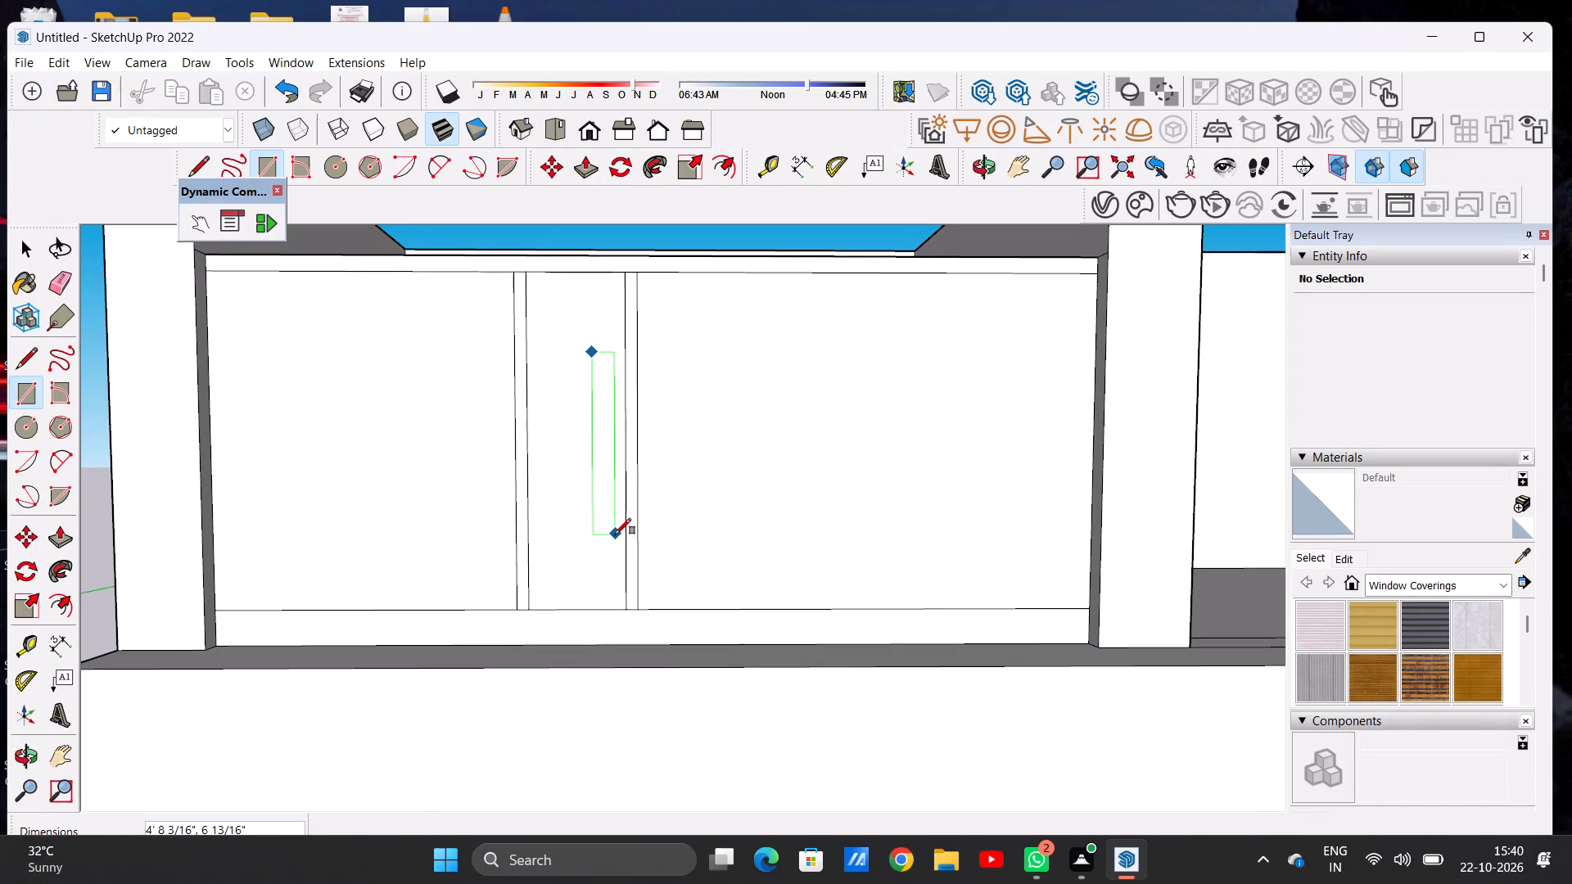
pyautogui.click(615, 534)
pyautogui.press('space')
# Copy the upright rectangle with its edges about 2' 9" toward the outer side wall, past the neighbouring strip, and clear the selection.
pyautogui.doubleClick(597, 521)
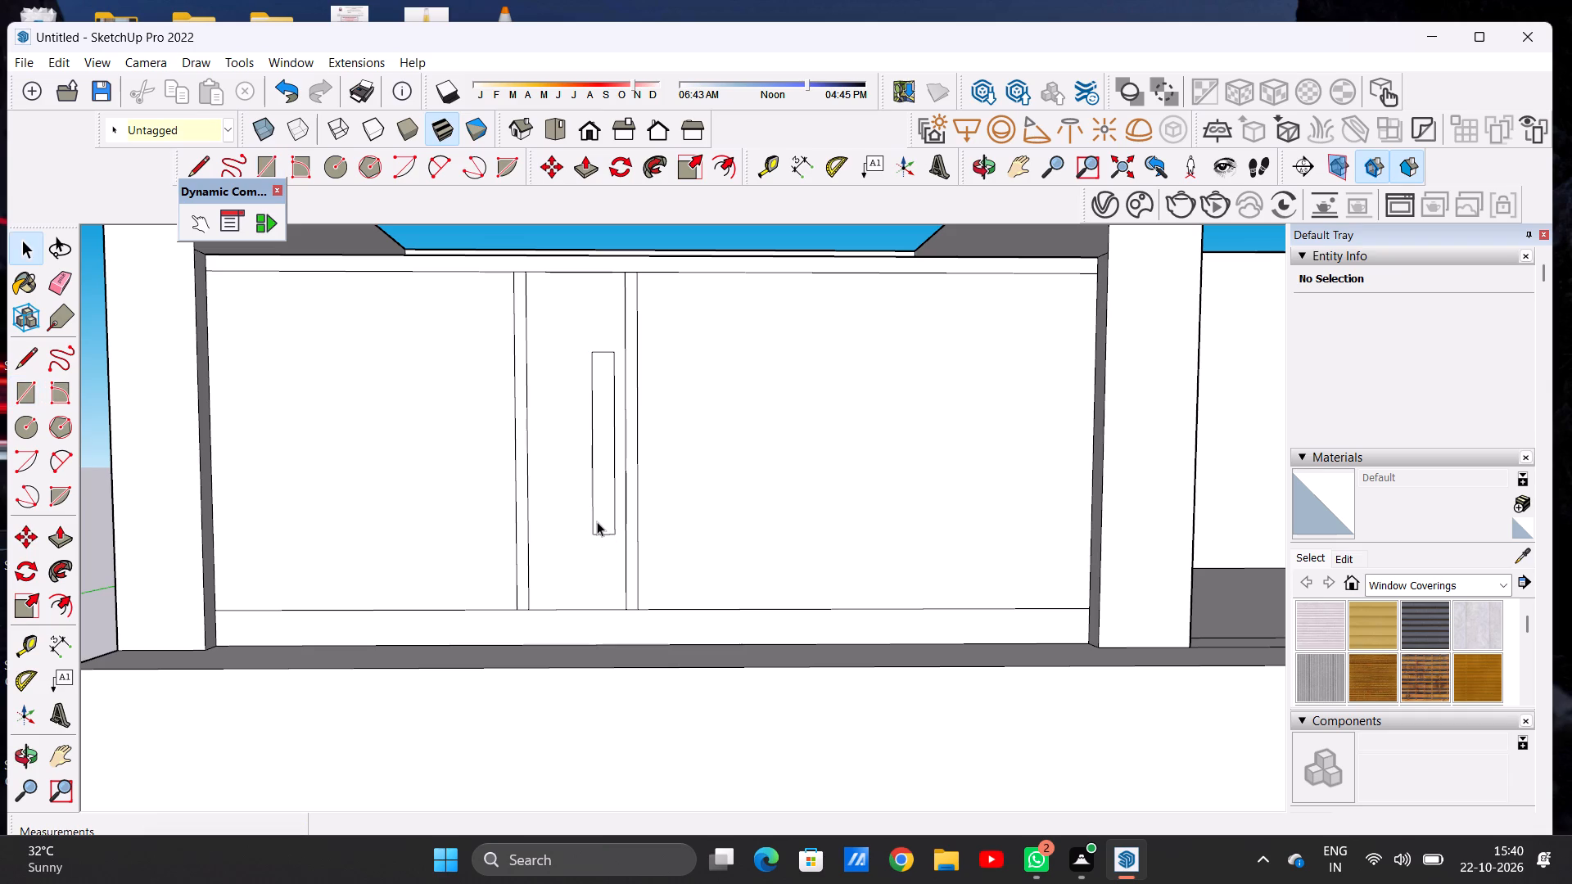
pyautogui.press('m')
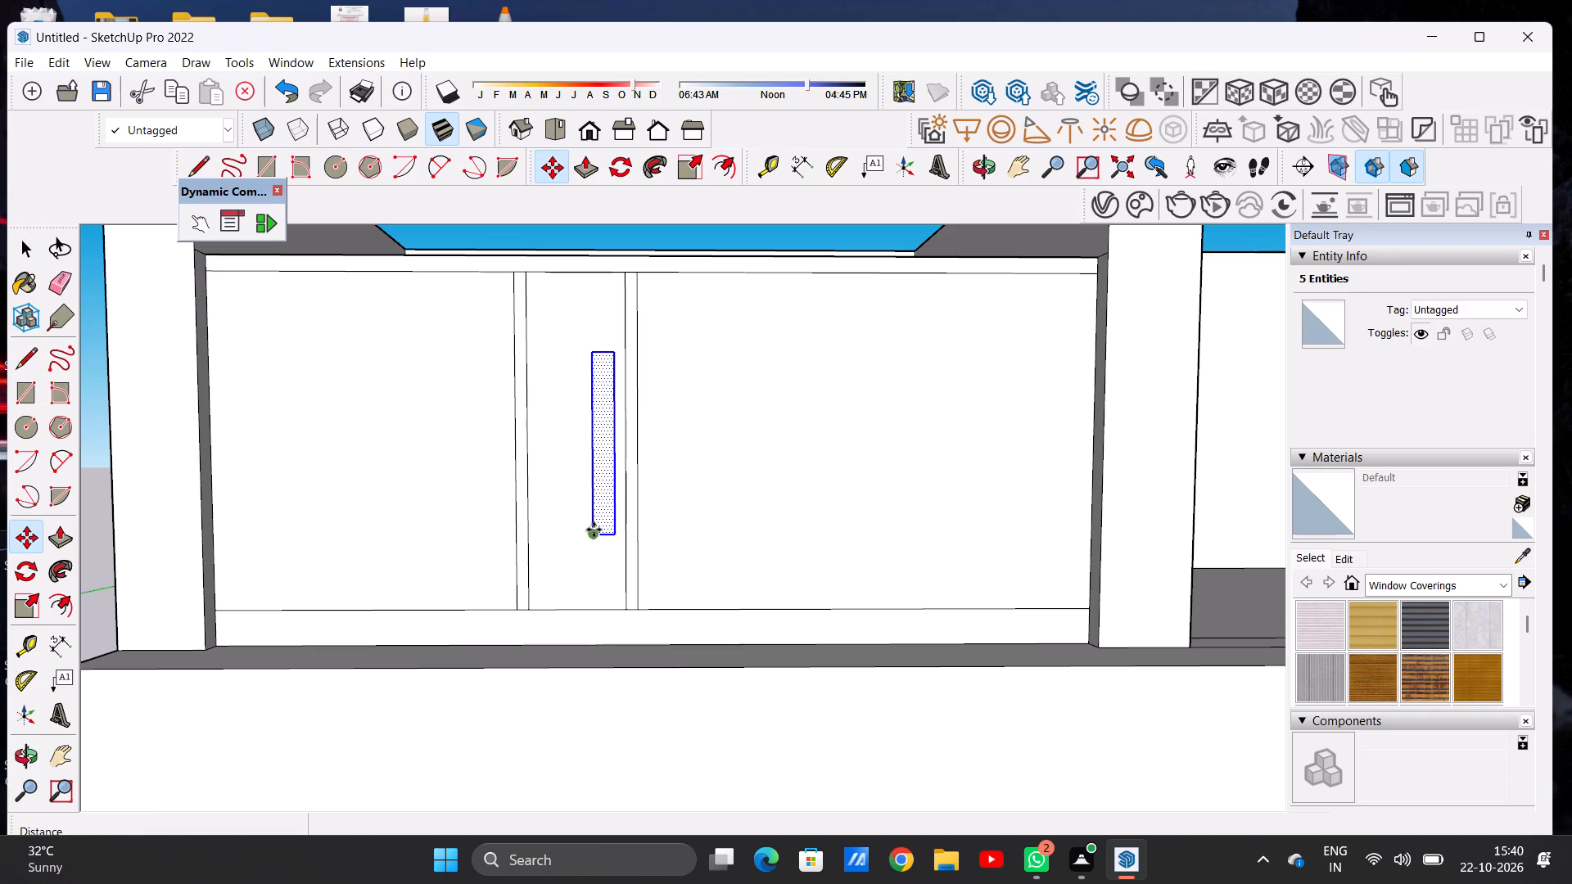
pyautogui.click(594, 530)
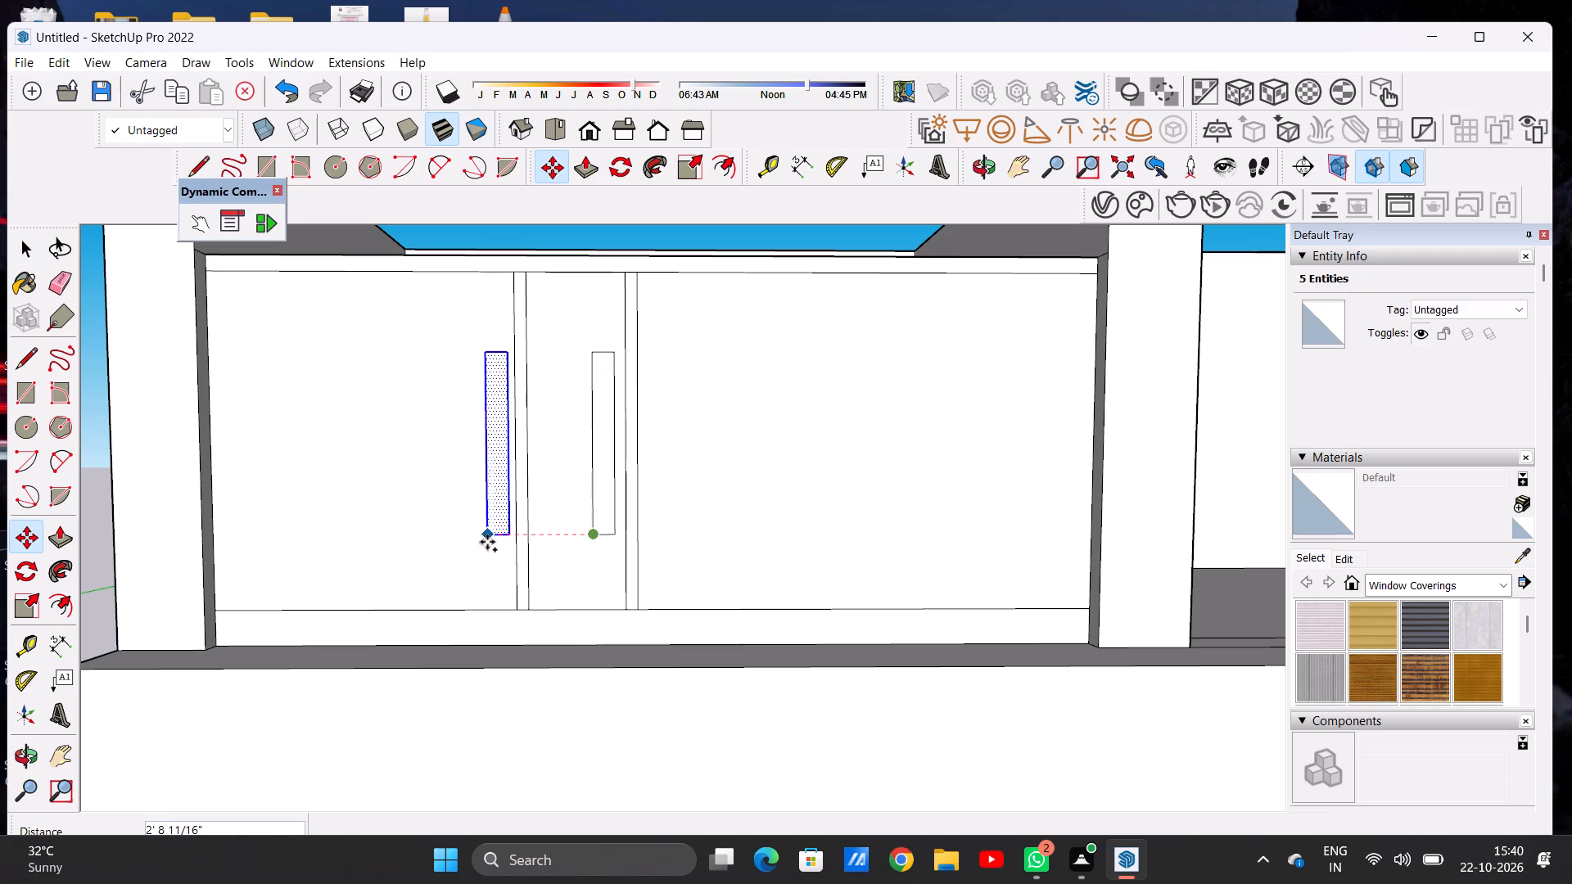
pyautogui.click(487, 542)
pyautogui.press('space')
pyautogui.scroll(-8, 500, 508)
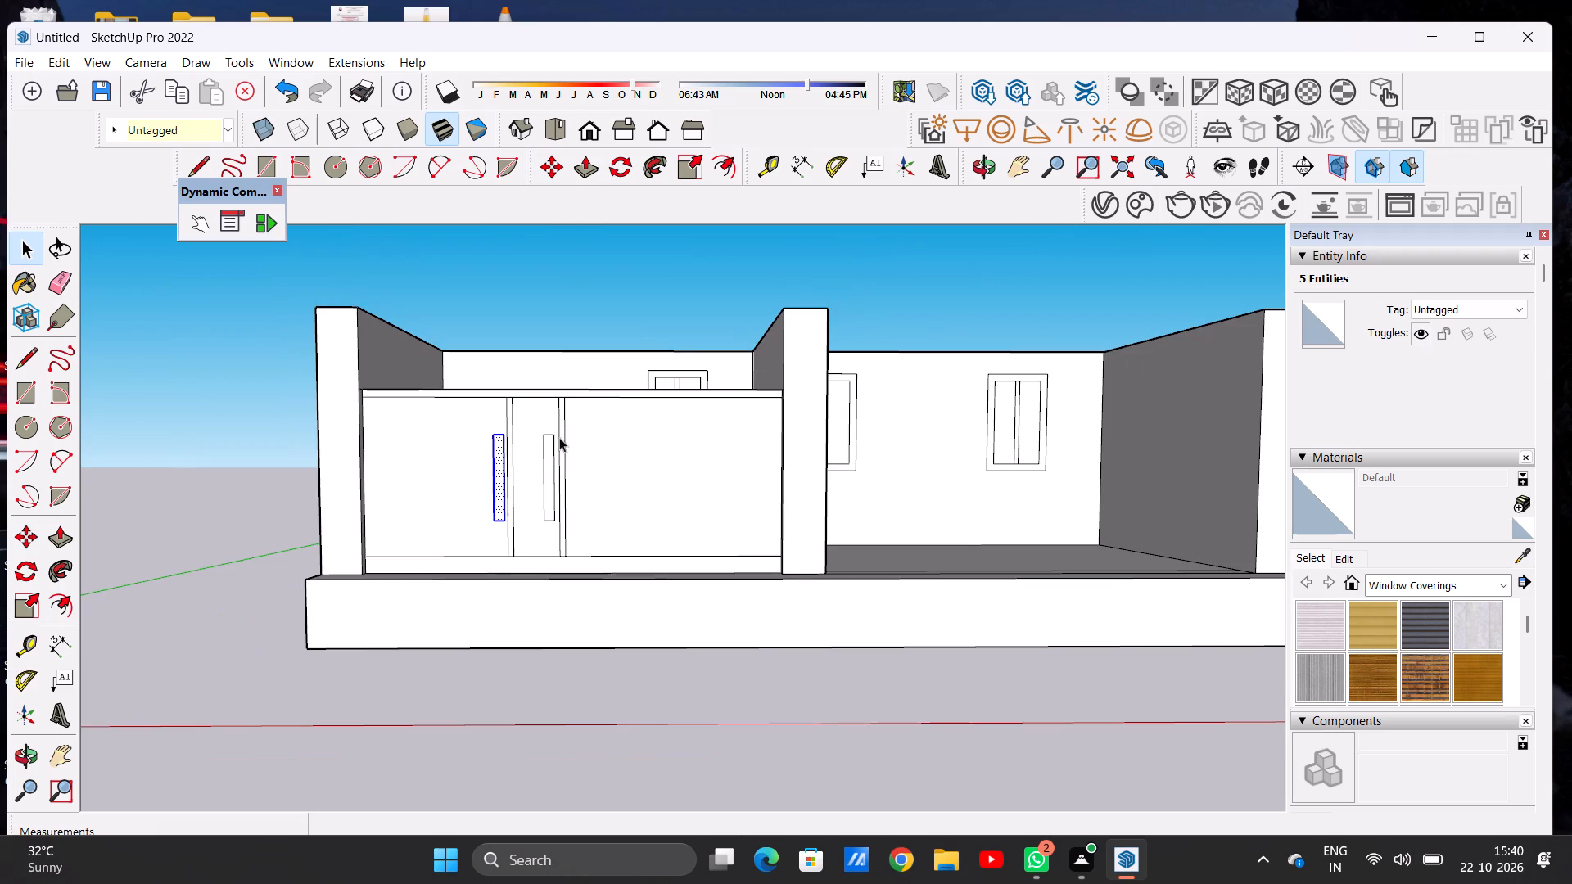
pyautogui.click(567, 292)
# Examine the panelled front wall with its strips and upright rectangles up close, from above and in the front view.
pyautogui.scroll(4, 528, 449)
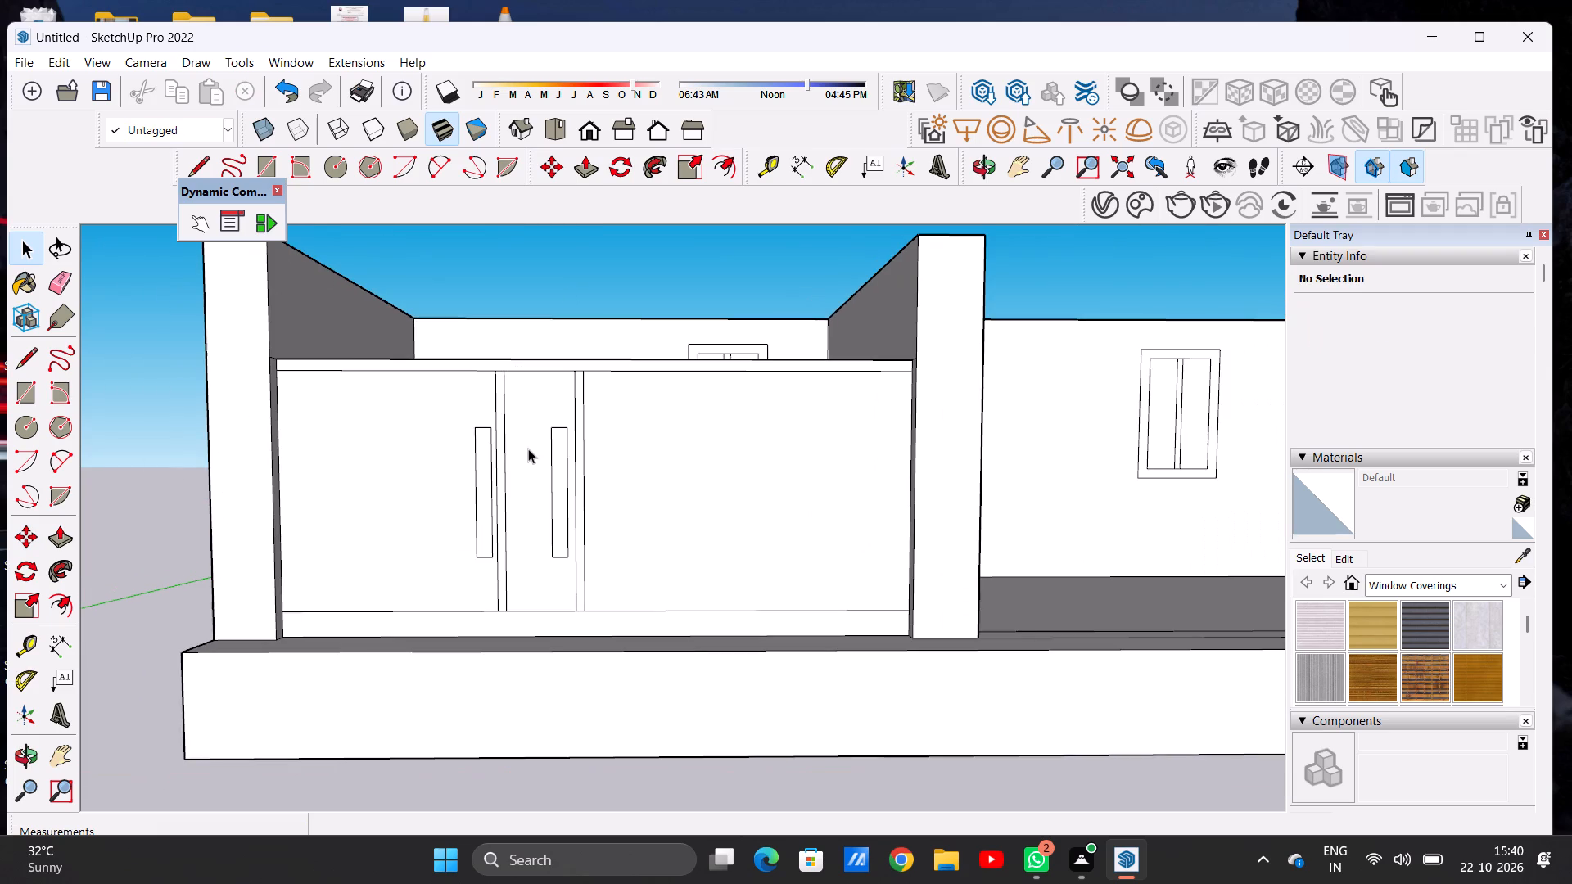
pyautogui.scroll(-6, 540, 473)
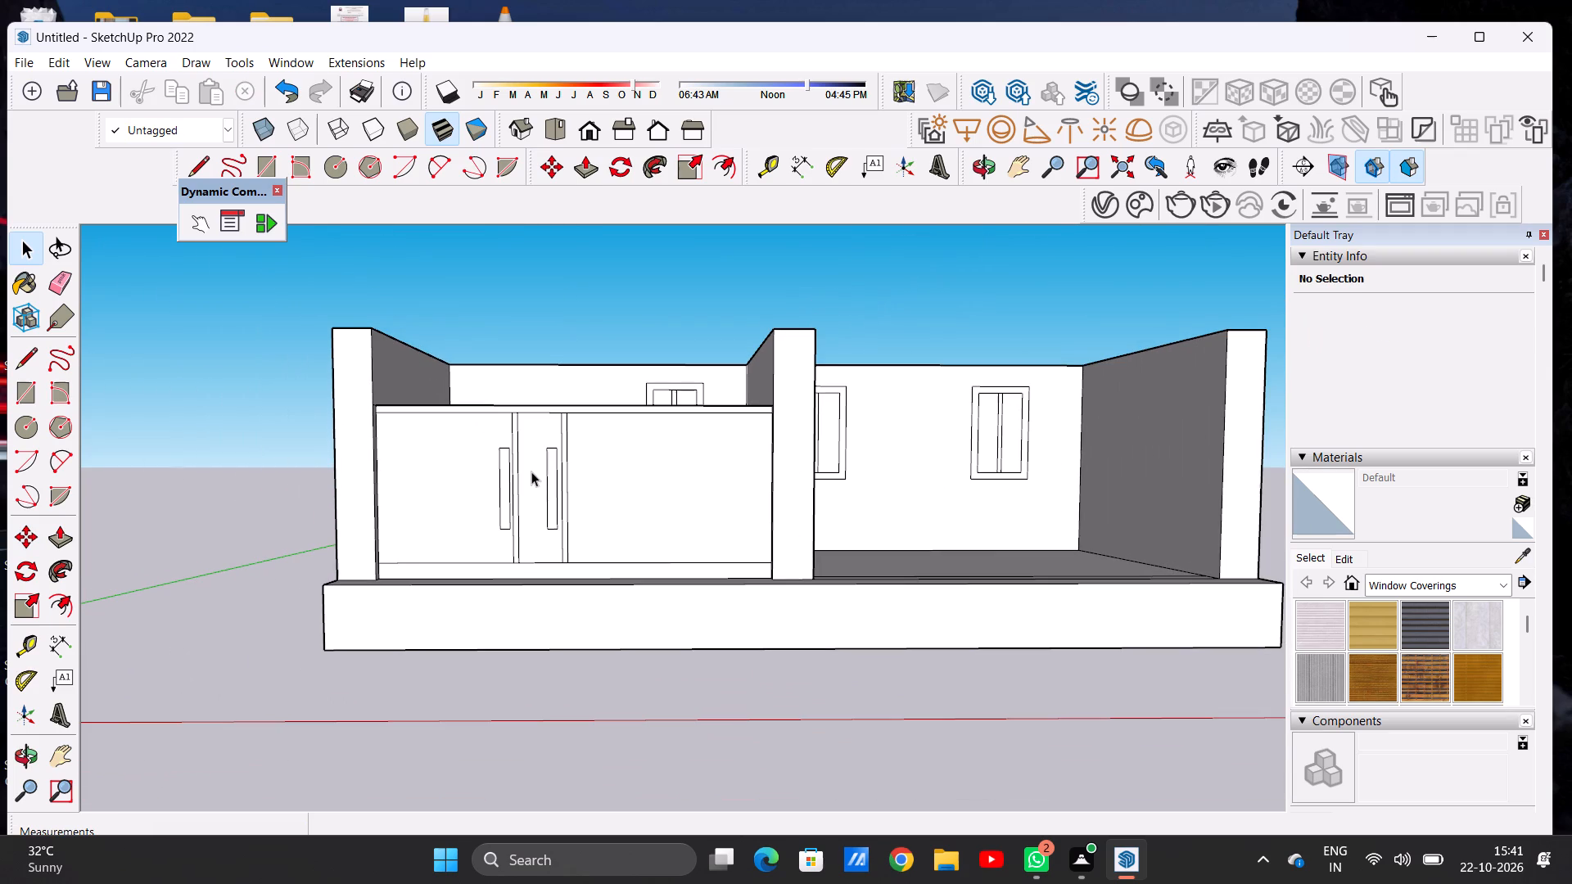
pyautogui.scroll(8, 531, 465)
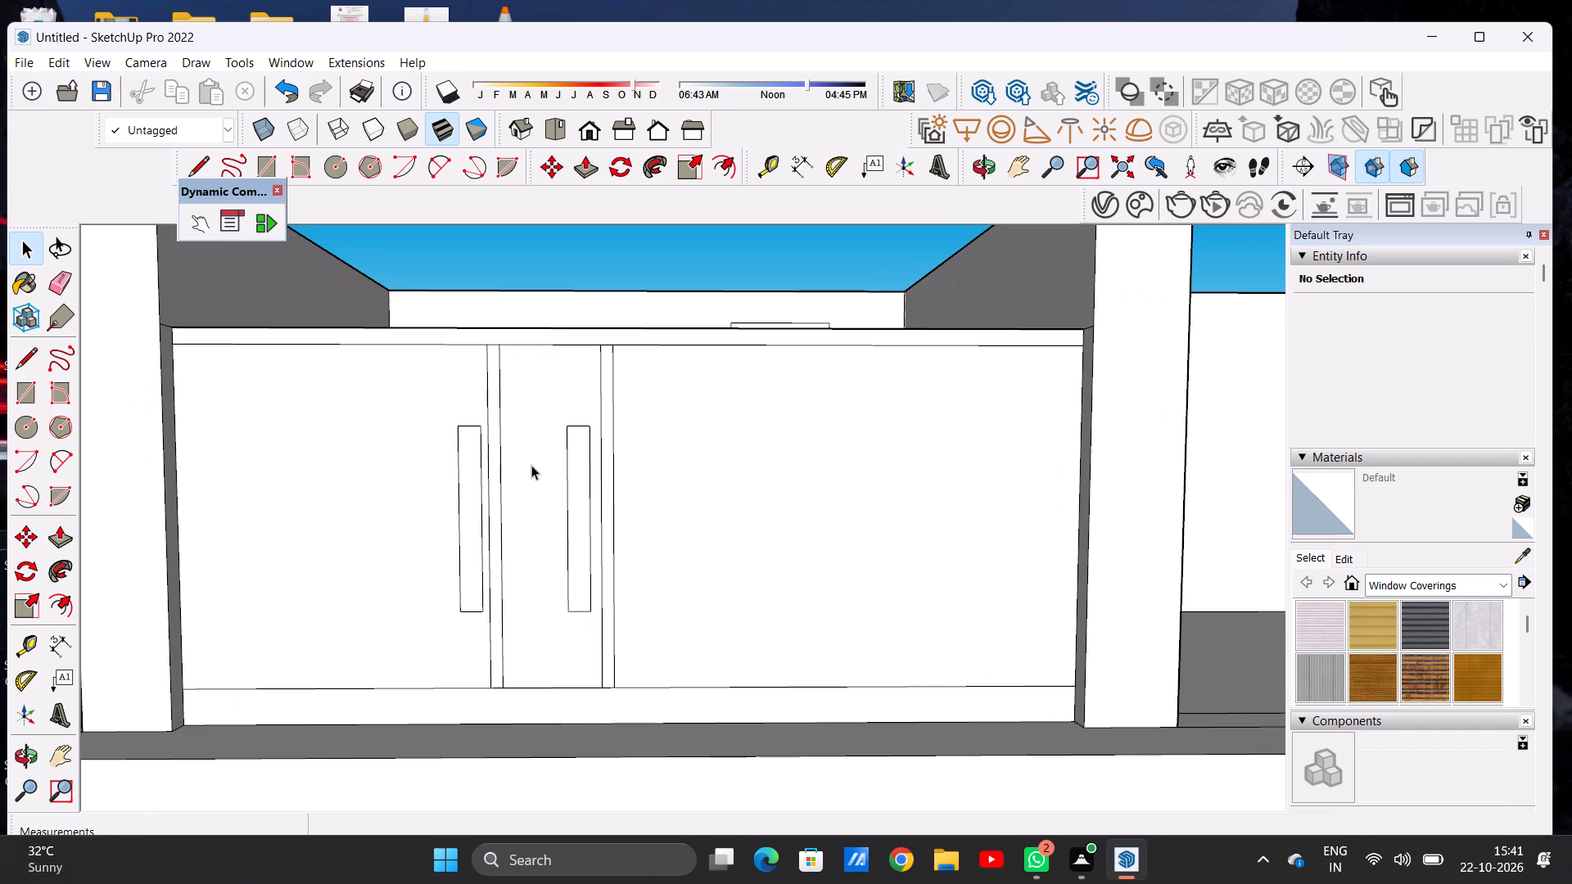
pyautogui.scroll(6, 531, 465)
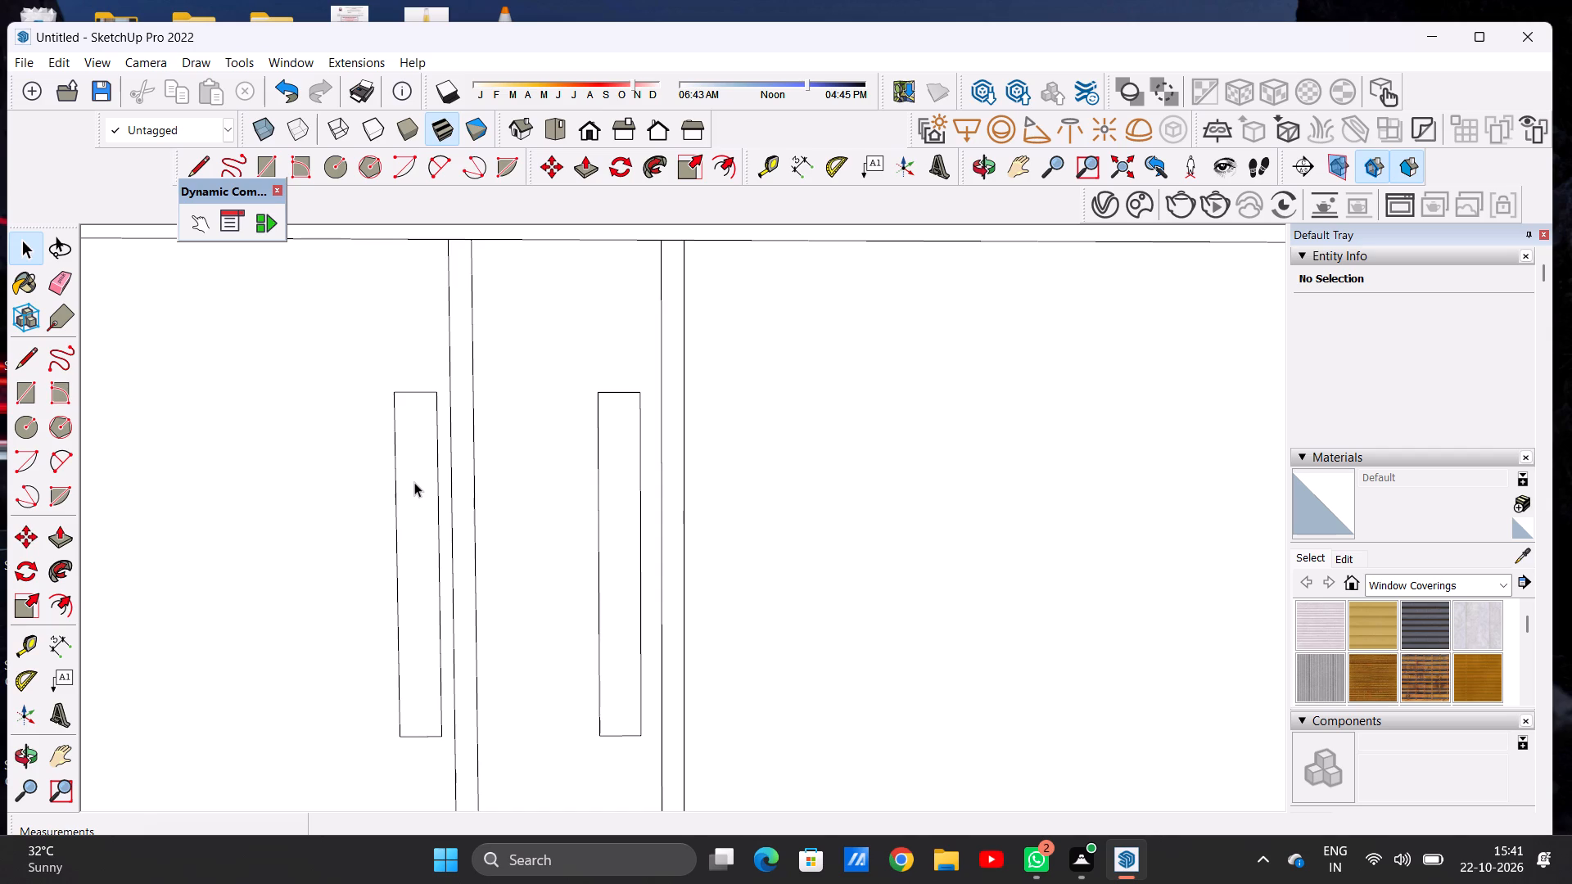
pyautogui.scroll(-5, 414, 482)
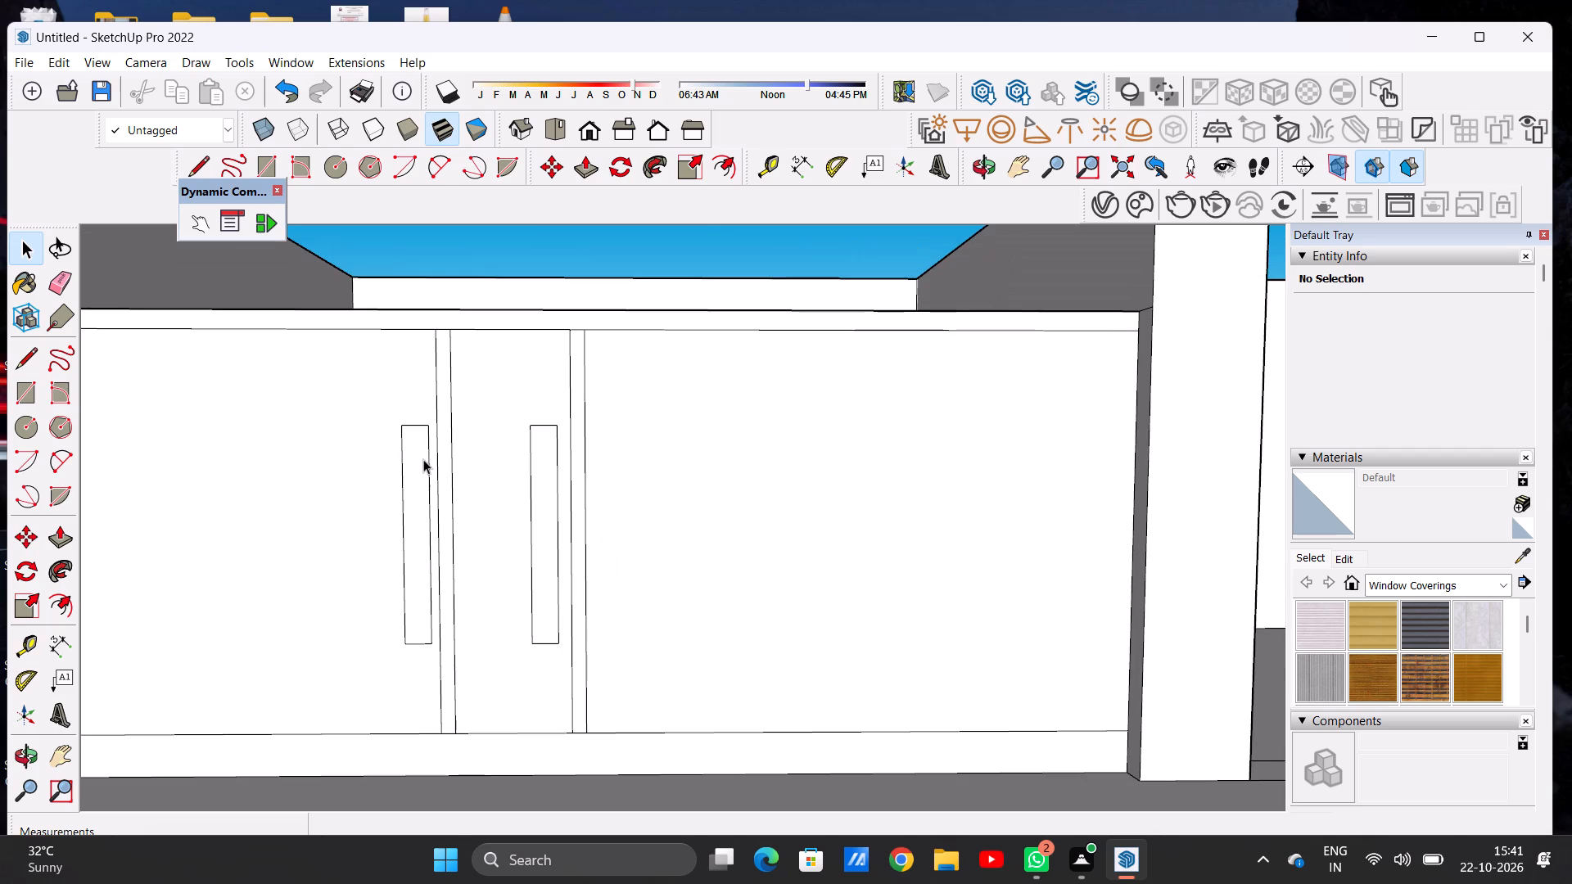
pyautogui.scroll(-8, 423, 459)
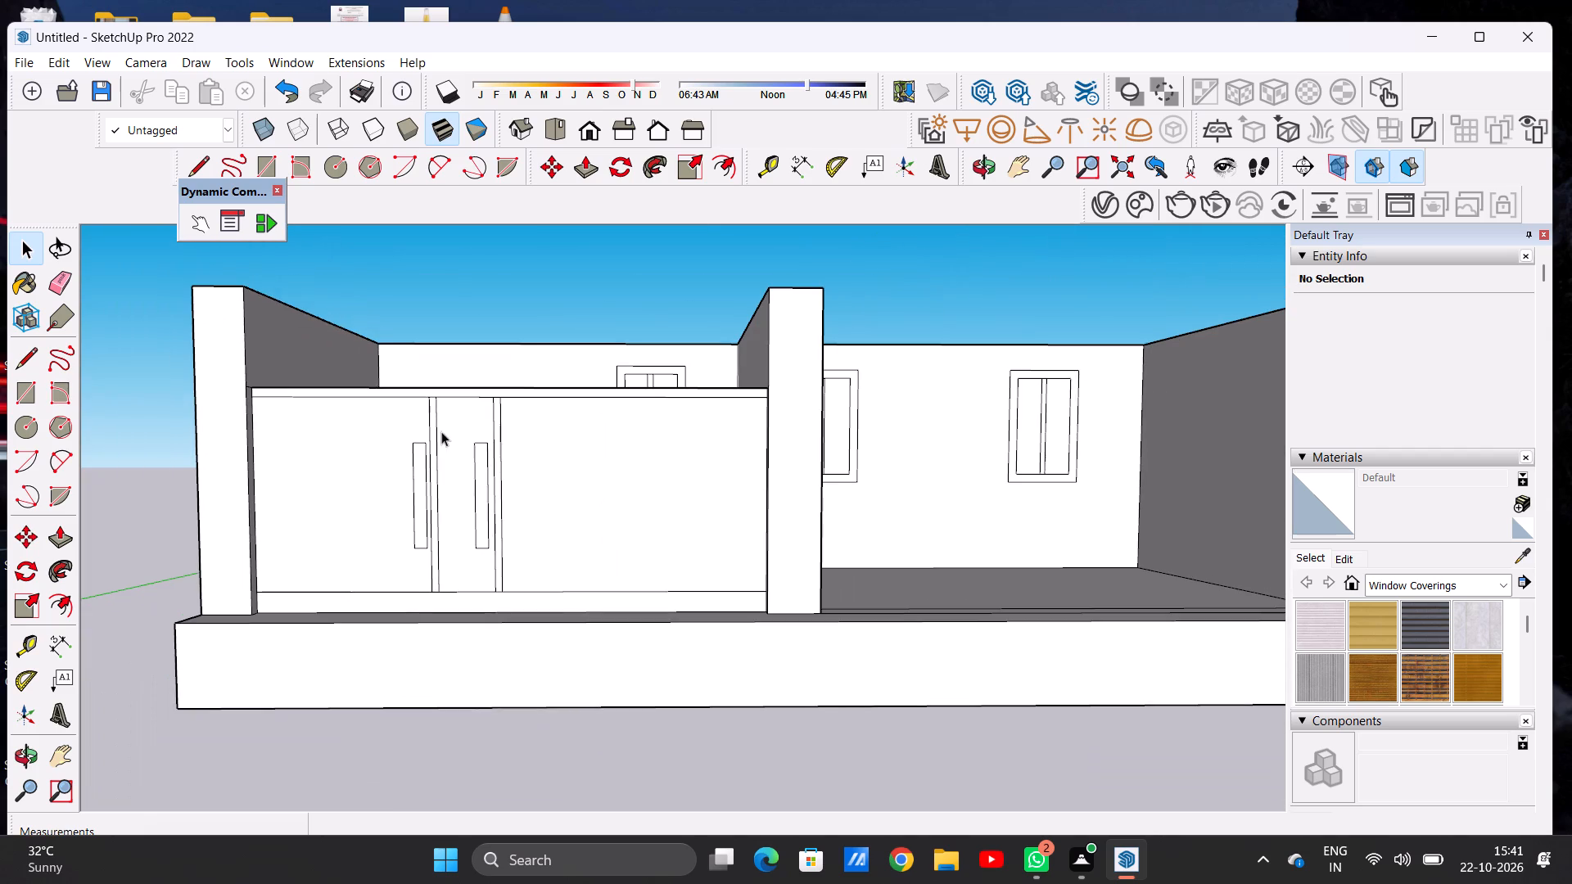
pyautogui.scroll(13, 453, 401)
pyautogui.scroll(-19, 501, 427)
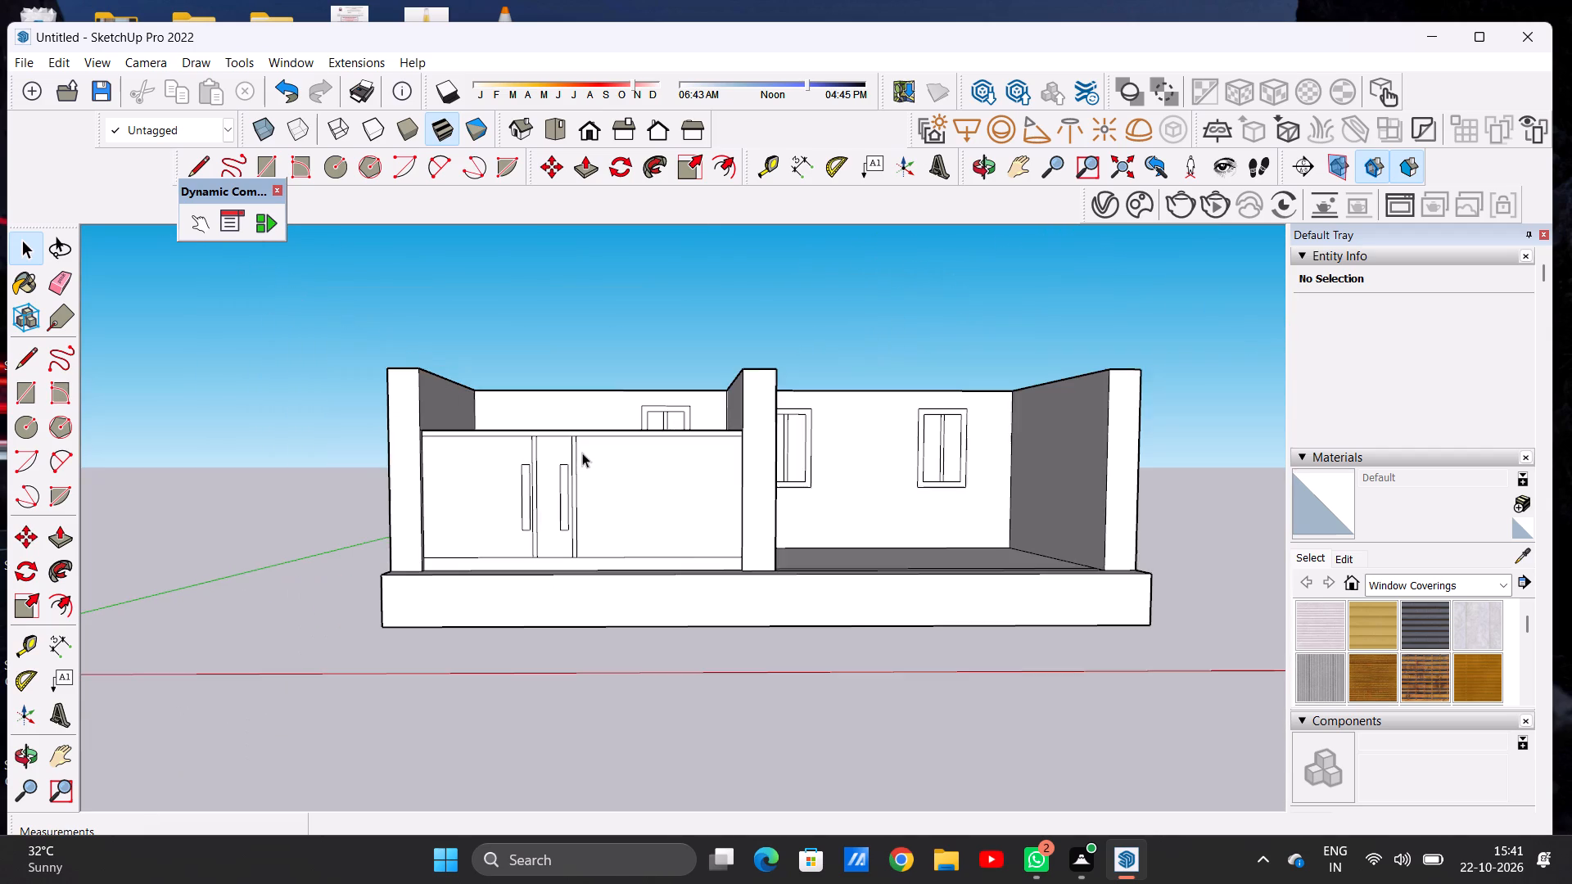
pyautogui.scroll(1, 356, 677)
pyautogui.scroll(-7, 481, 580)
pyautogui.scroll(8, 632, 433)
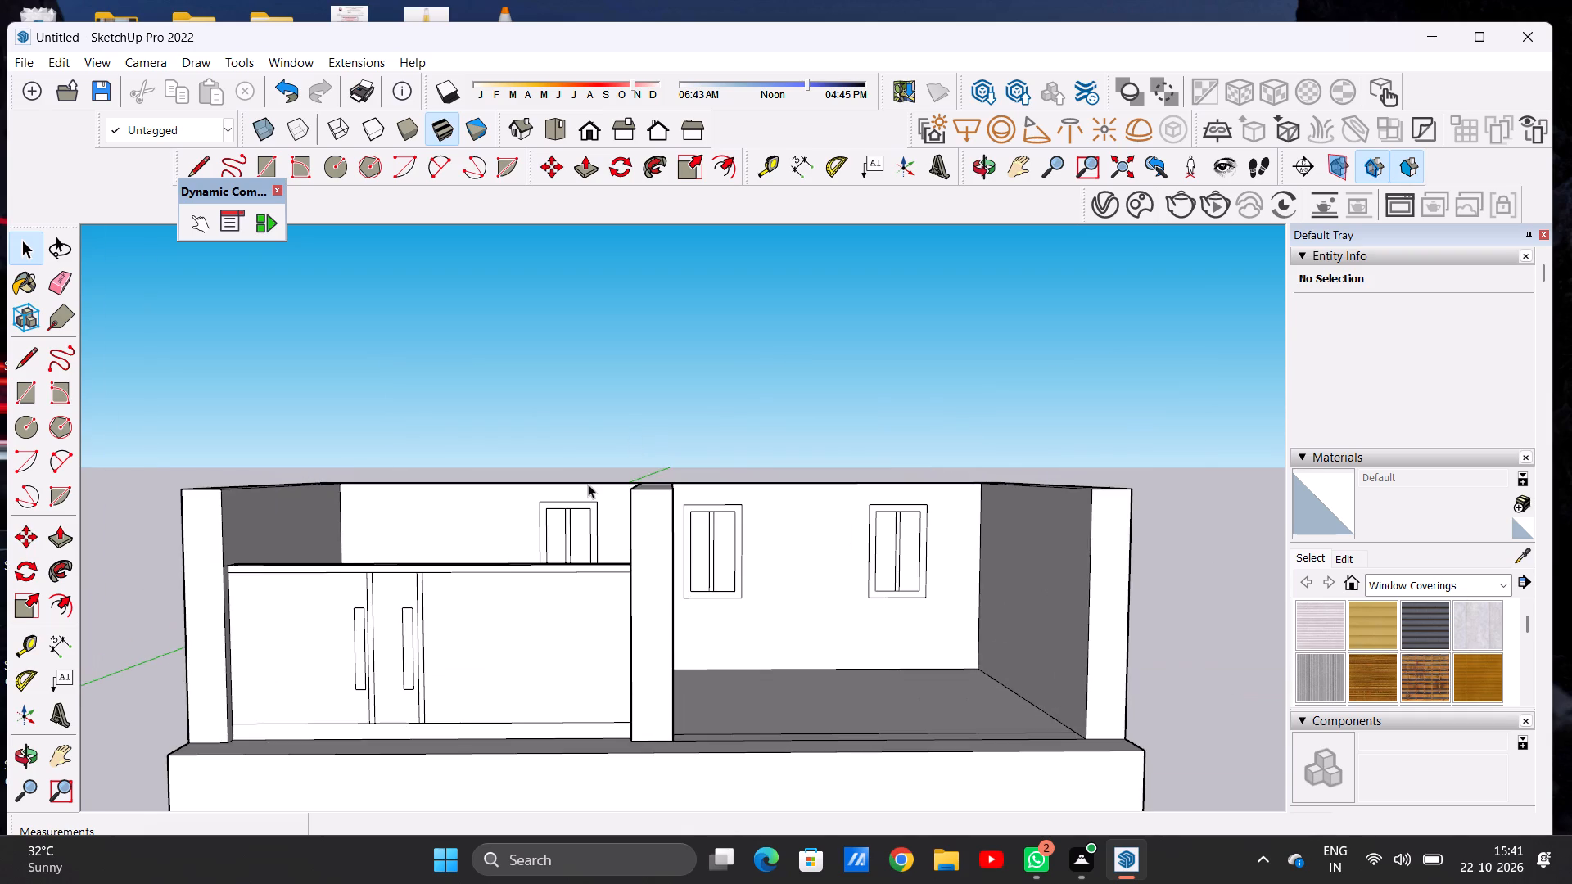
pyautogui.moveTo(586, 487); pyautogui.dragTo(574, 494, button='middle')
pyautogui.scroll(1, 576, 494)
pyautogui.scroll(-7, 579, 498)
pyautogui.scroll(6, 581, 566)
pyautogui.scroll(4, 344, 581)
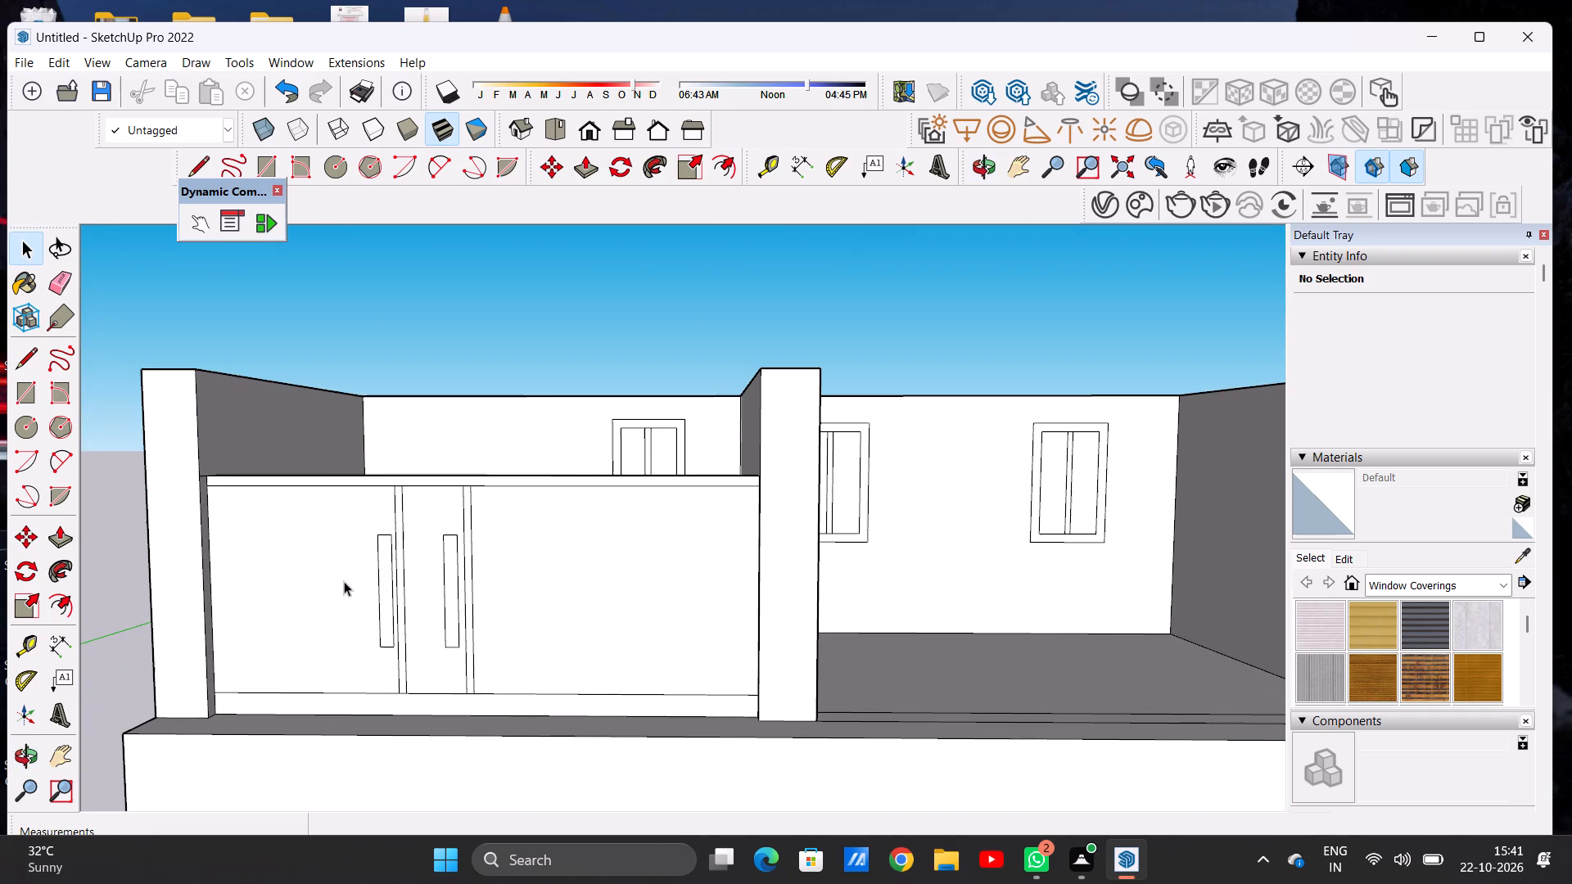
pyautogui.scroll(-5, 469, 587)
pyautogui.moveTo(472, 610); pyautogui.dragTo(514, 629, button='middle')
pyautogui.click(592, 120)
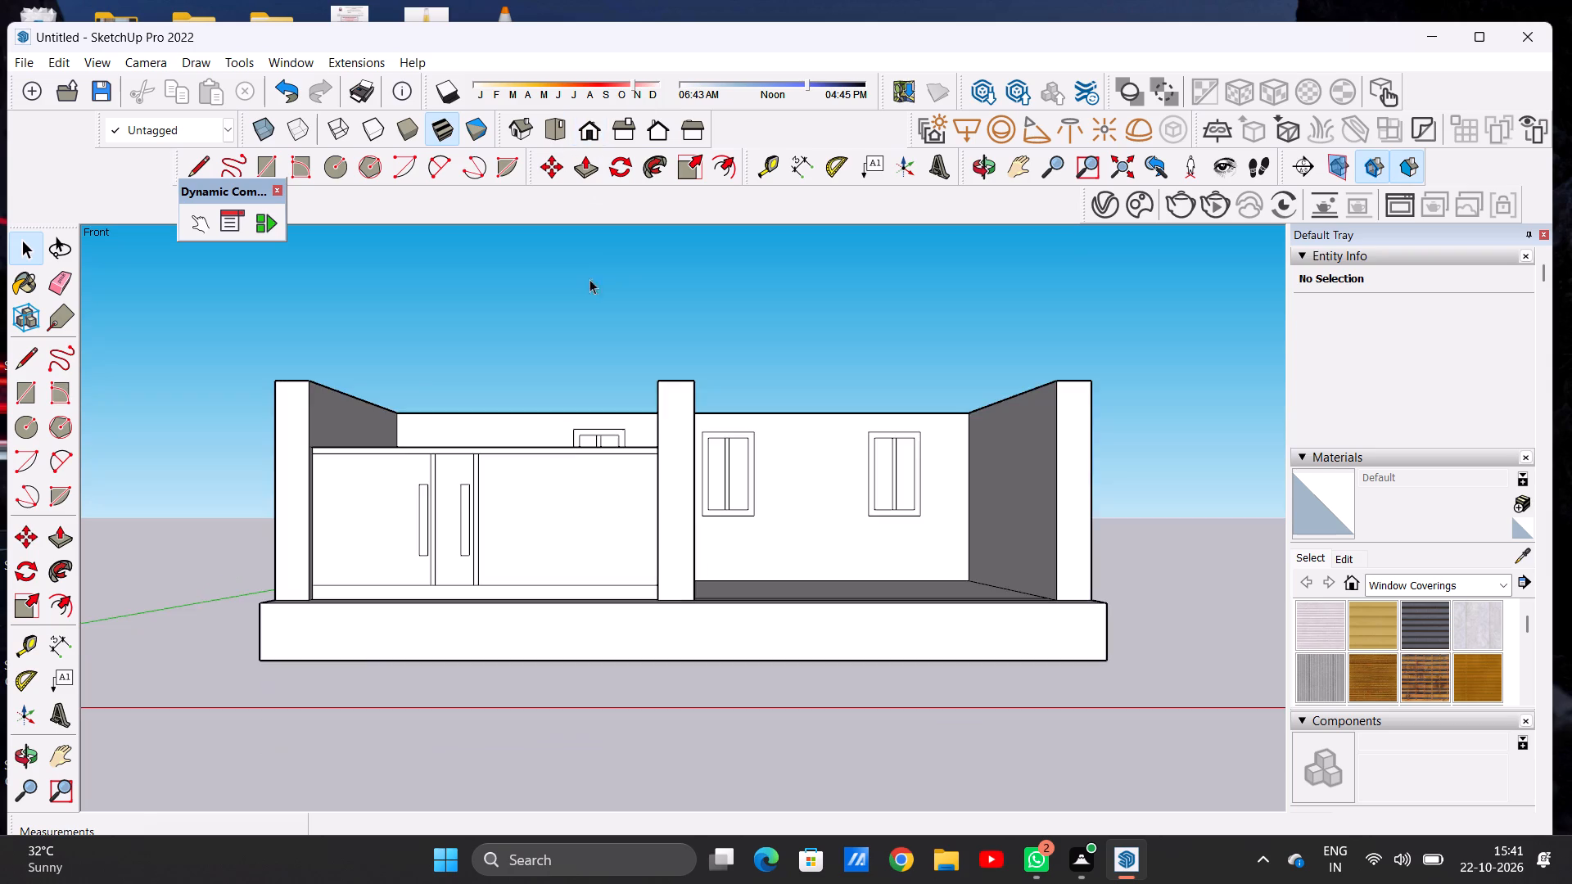
pyautogui.scroll(-5, 588, 402)
pyautogui.scroll(3, 489, 426)
pyautogui.scroll(-1, 489, 426)
pyautogui.scroll(2, 489, 426)
pyautogui.scroll(5, 453, 498)
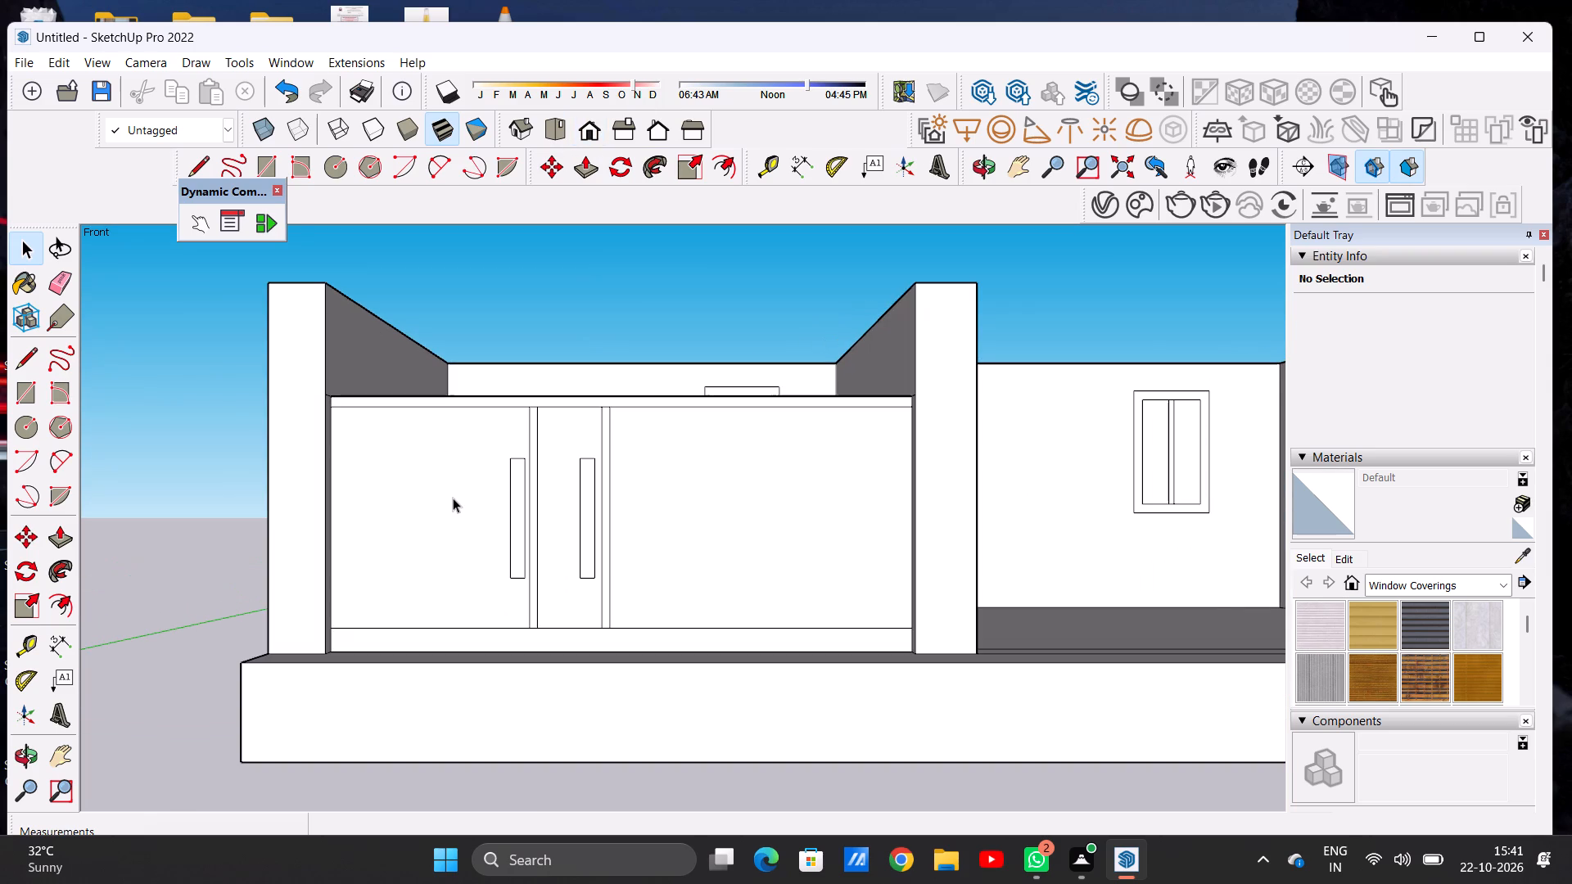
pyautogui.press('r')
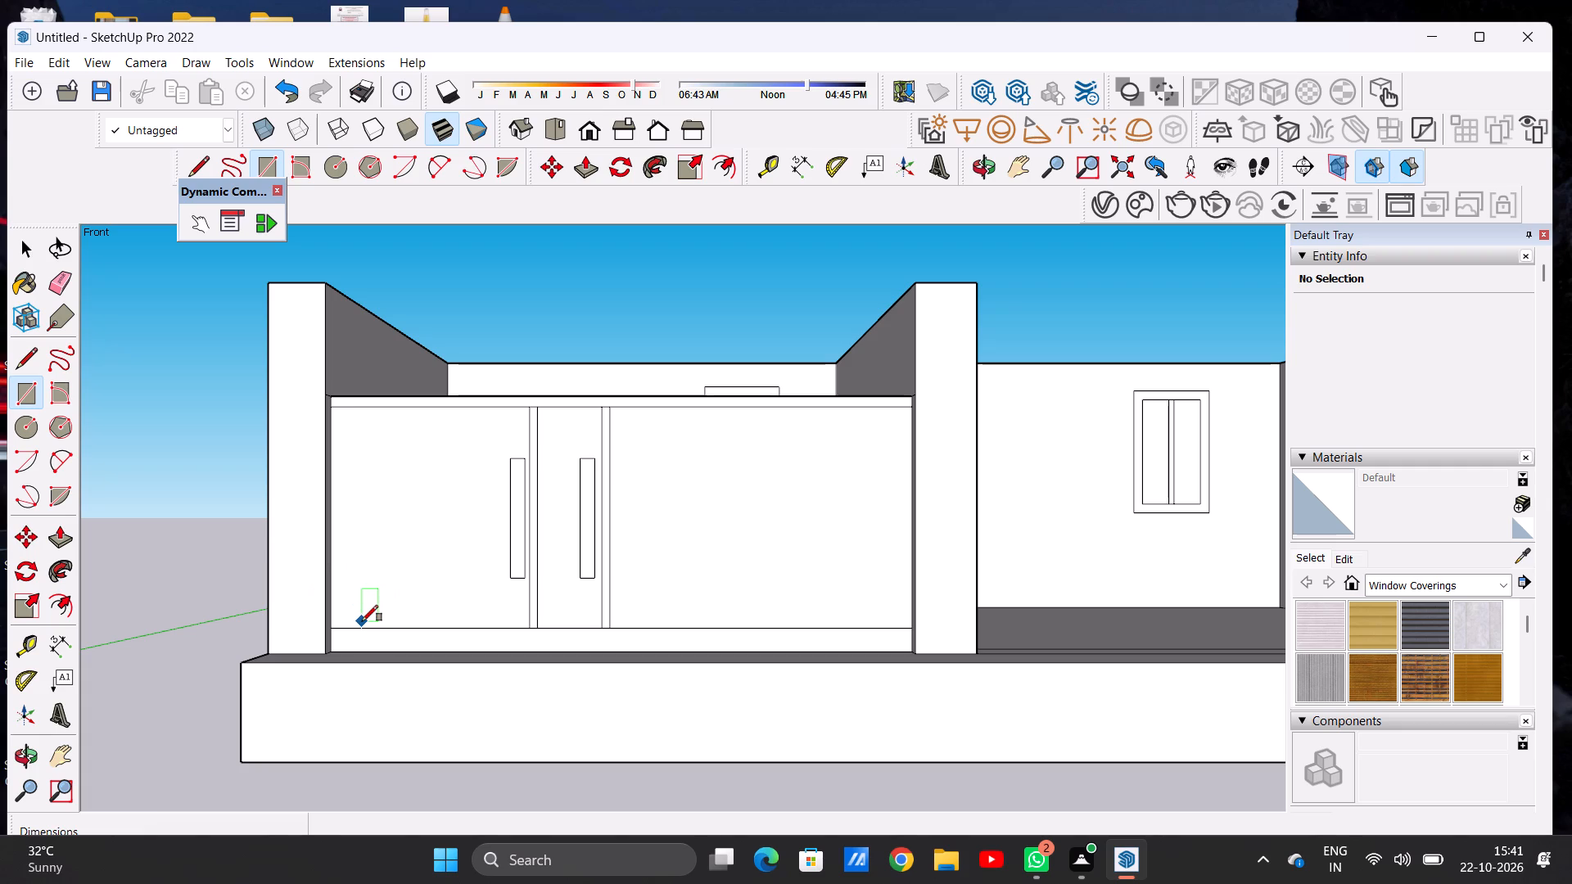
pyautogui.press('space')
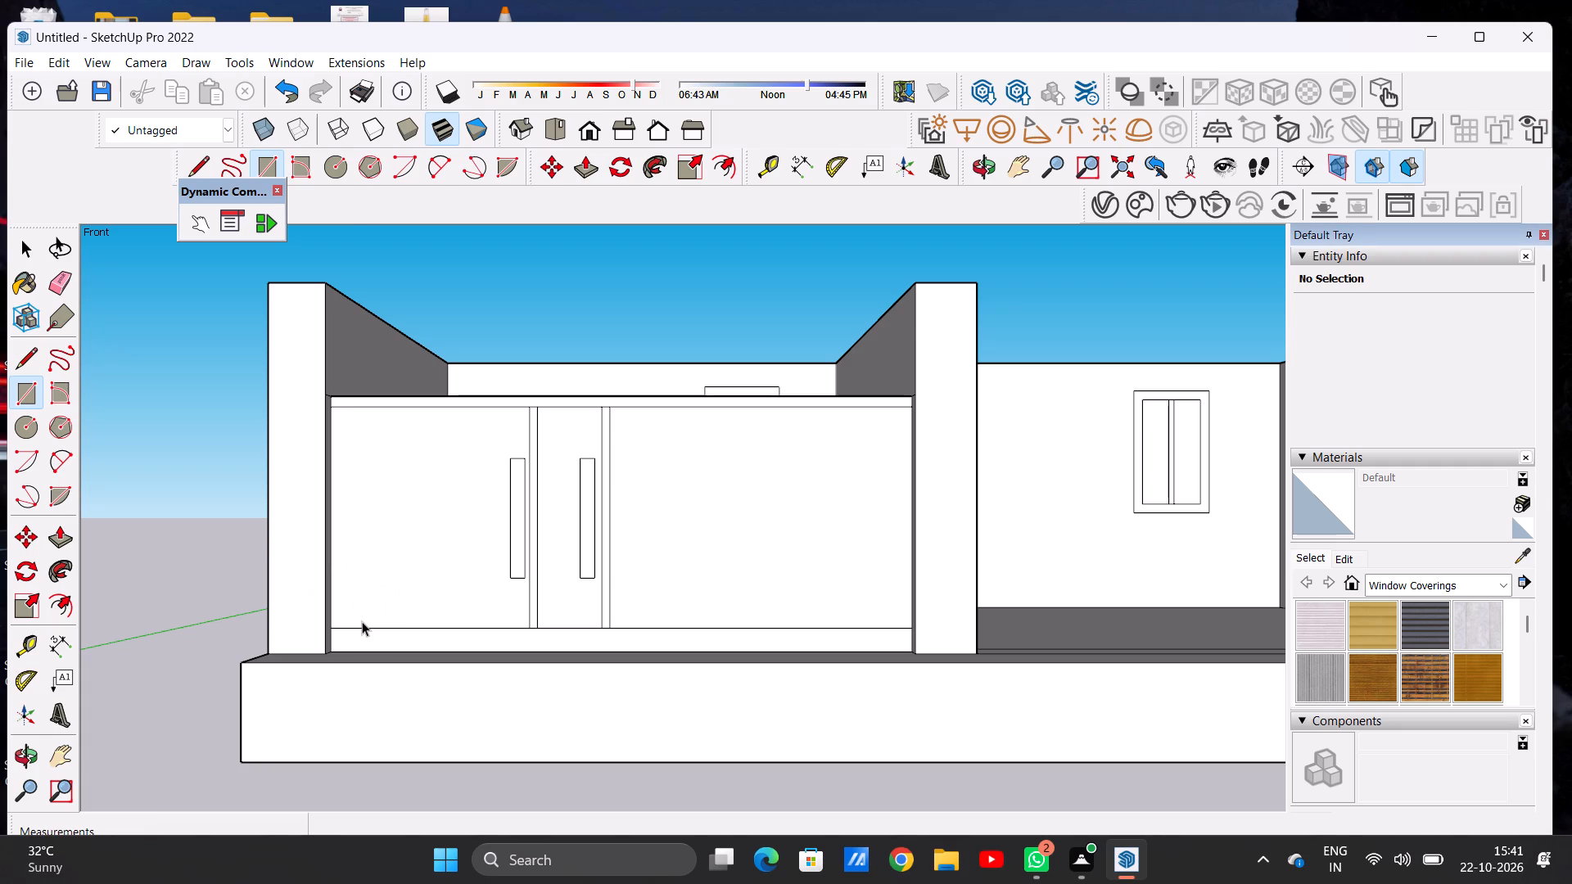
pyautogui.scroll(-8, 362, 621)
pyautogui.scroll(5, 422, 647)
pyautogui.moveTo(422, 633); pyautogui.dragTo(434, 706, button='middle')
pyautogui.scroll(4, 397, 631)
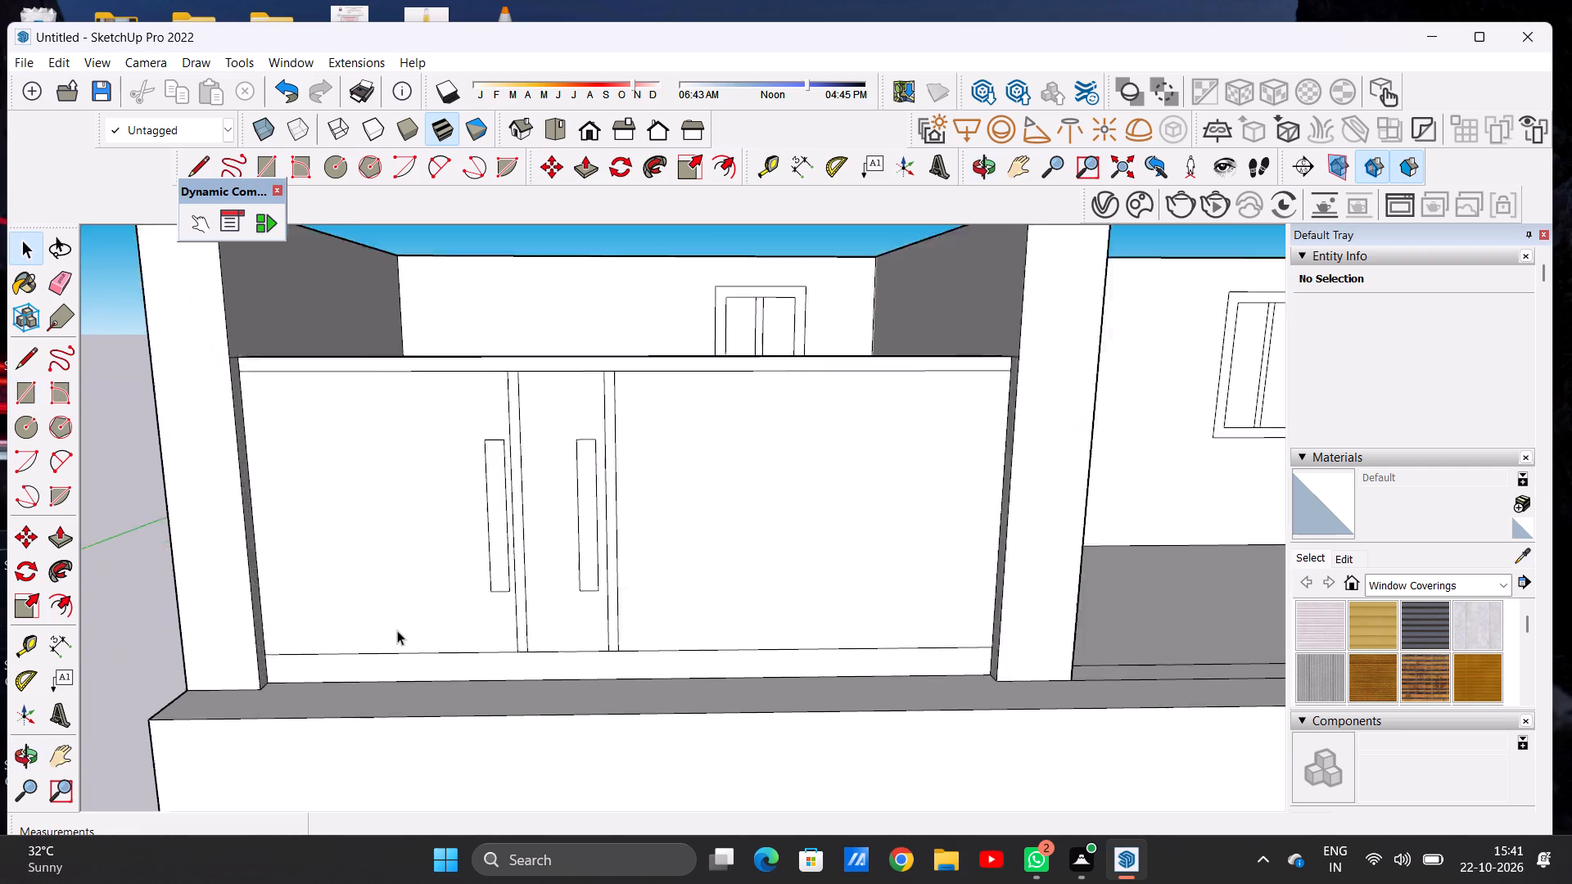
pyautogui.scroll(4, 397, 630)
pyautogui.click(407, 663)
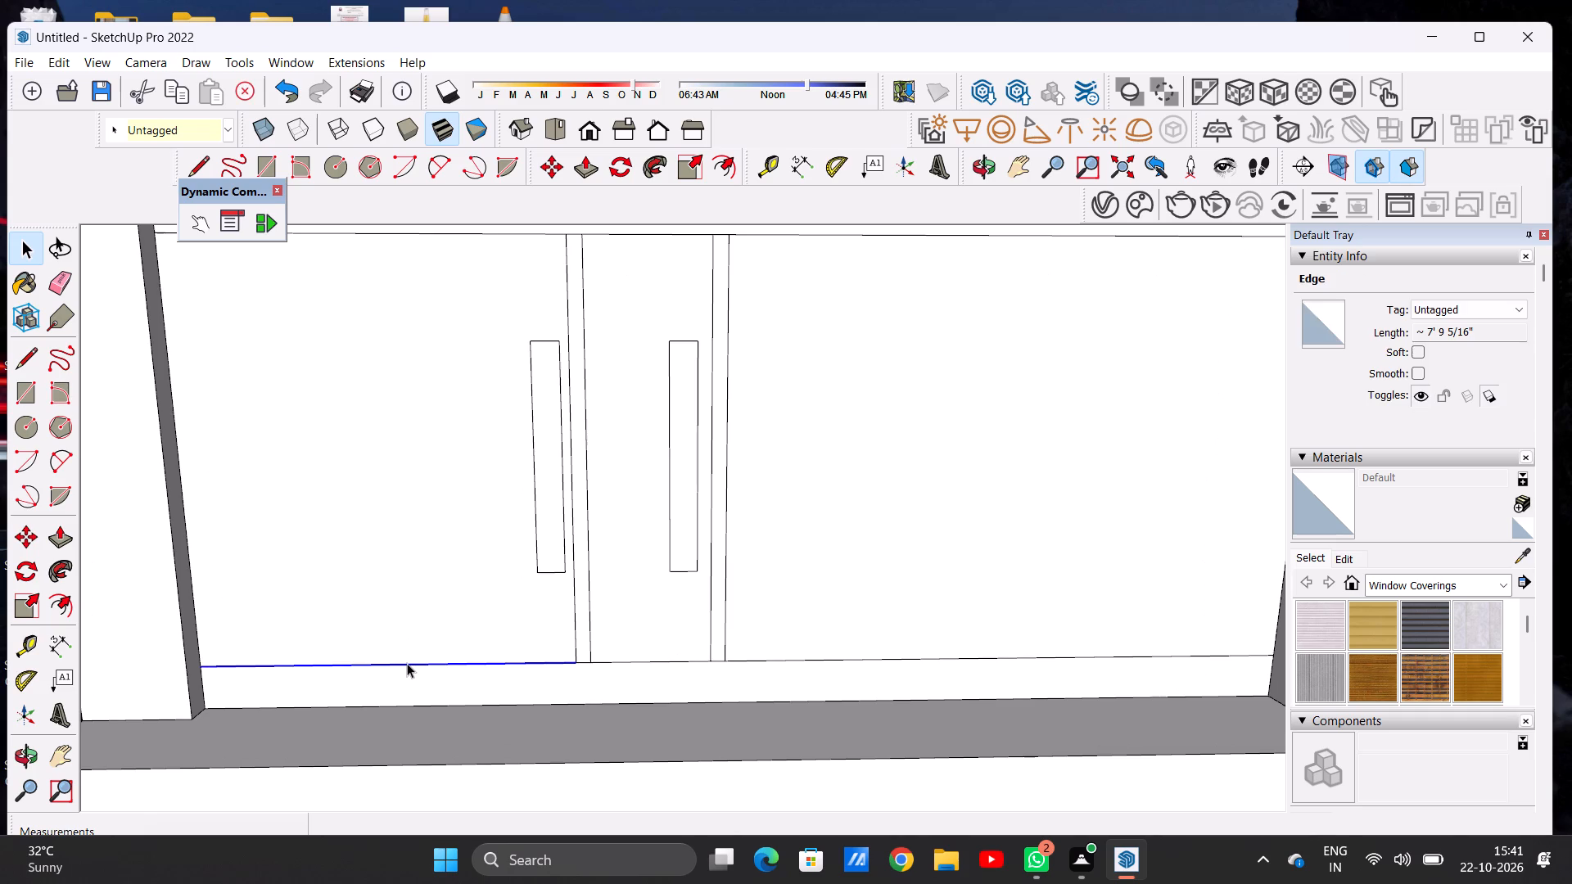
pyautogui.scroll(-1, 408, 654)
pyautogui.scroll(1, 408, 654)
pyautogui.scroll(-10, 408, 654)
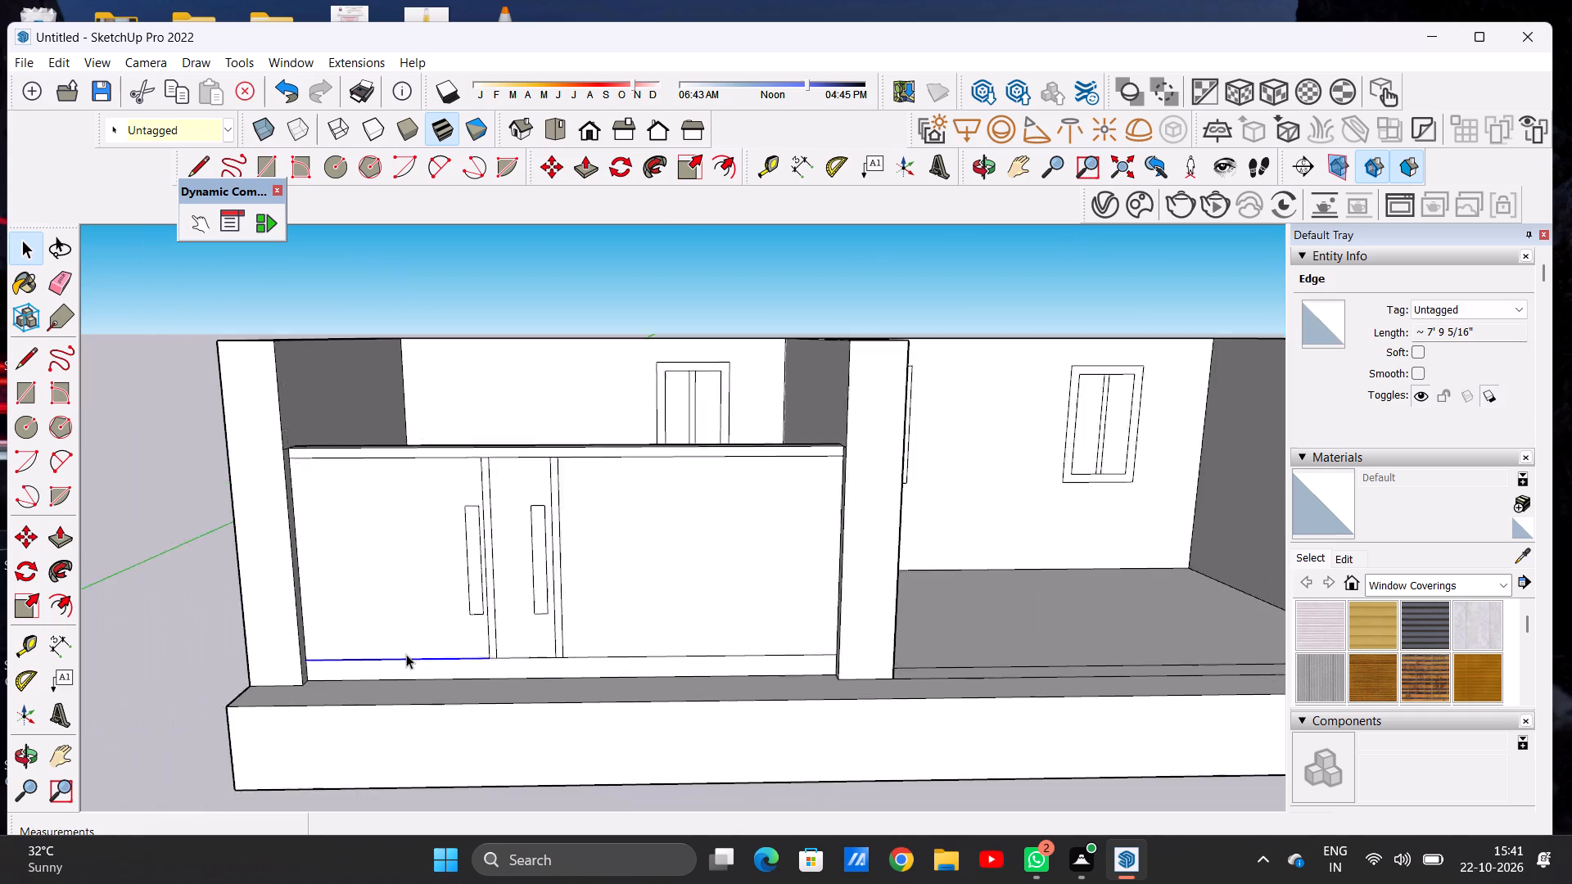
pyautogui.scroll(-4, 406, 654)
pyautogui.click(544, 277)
# Draw a horizontal line about 22' 7" long across the front wall, midway between the lower horizontal line and the slab.
pyautogui.scroll(2, 413, 719)
pyautogui.scroll(-1, 413, 719)
pyautogui.scroll(4, 411, 723)
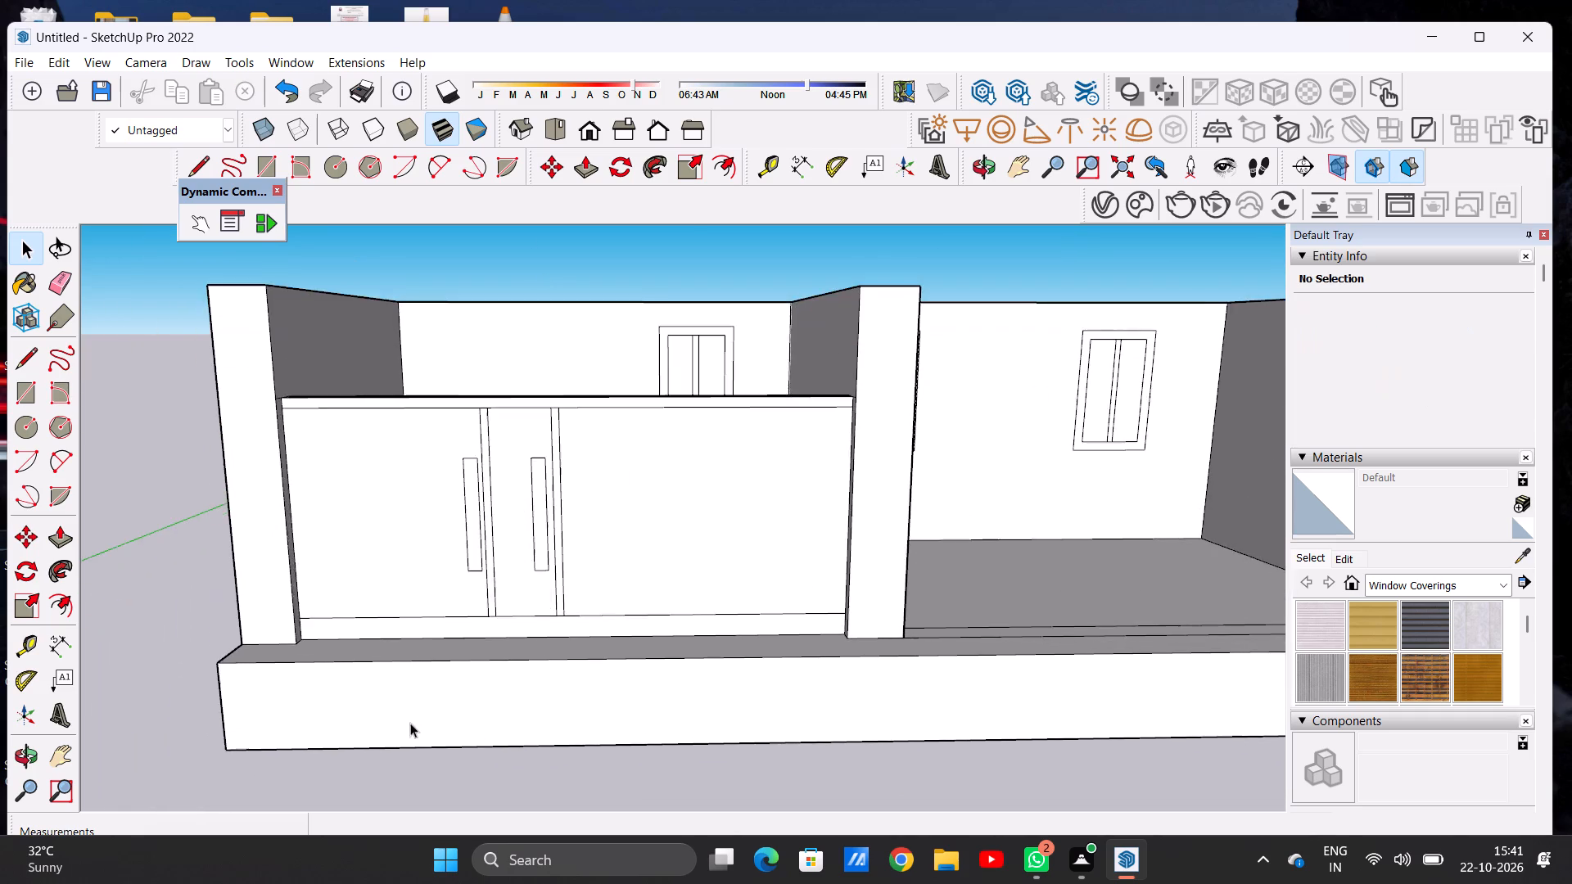
pyautogui.scroll(7, 410, 723)
pyautogui.press('l')
pyautogui.scroll(4, 323, 630)
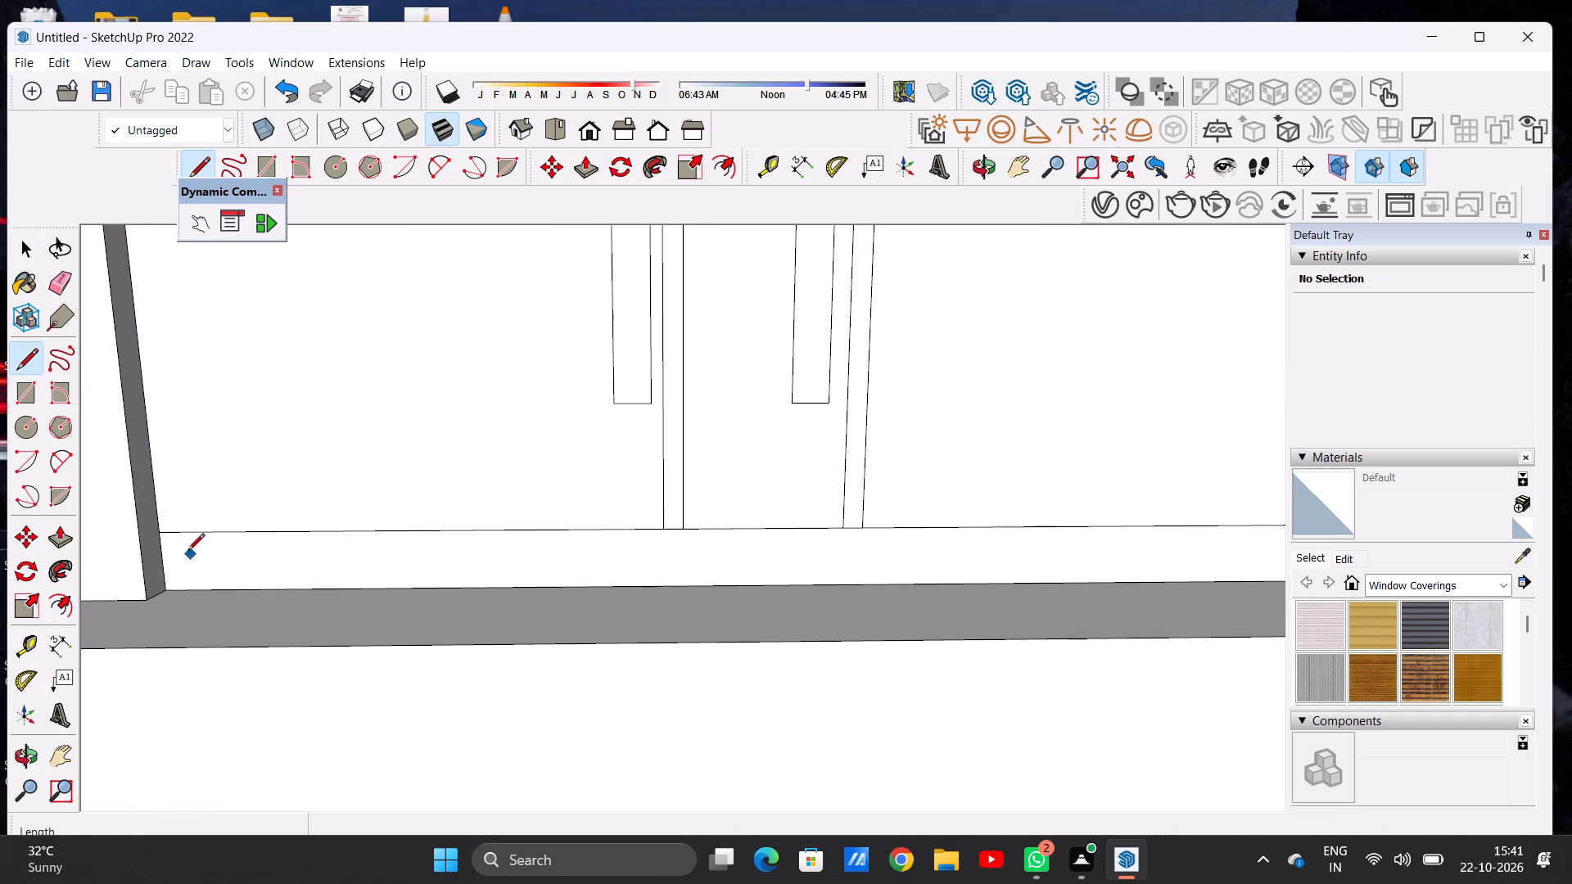
pyautogui.click(161, 561)
pyautogui.scroll(-4, 286, 573)
pyautogui.scroll(1, 286, 573)
pyautogui.scroll(-2, 286, 573)
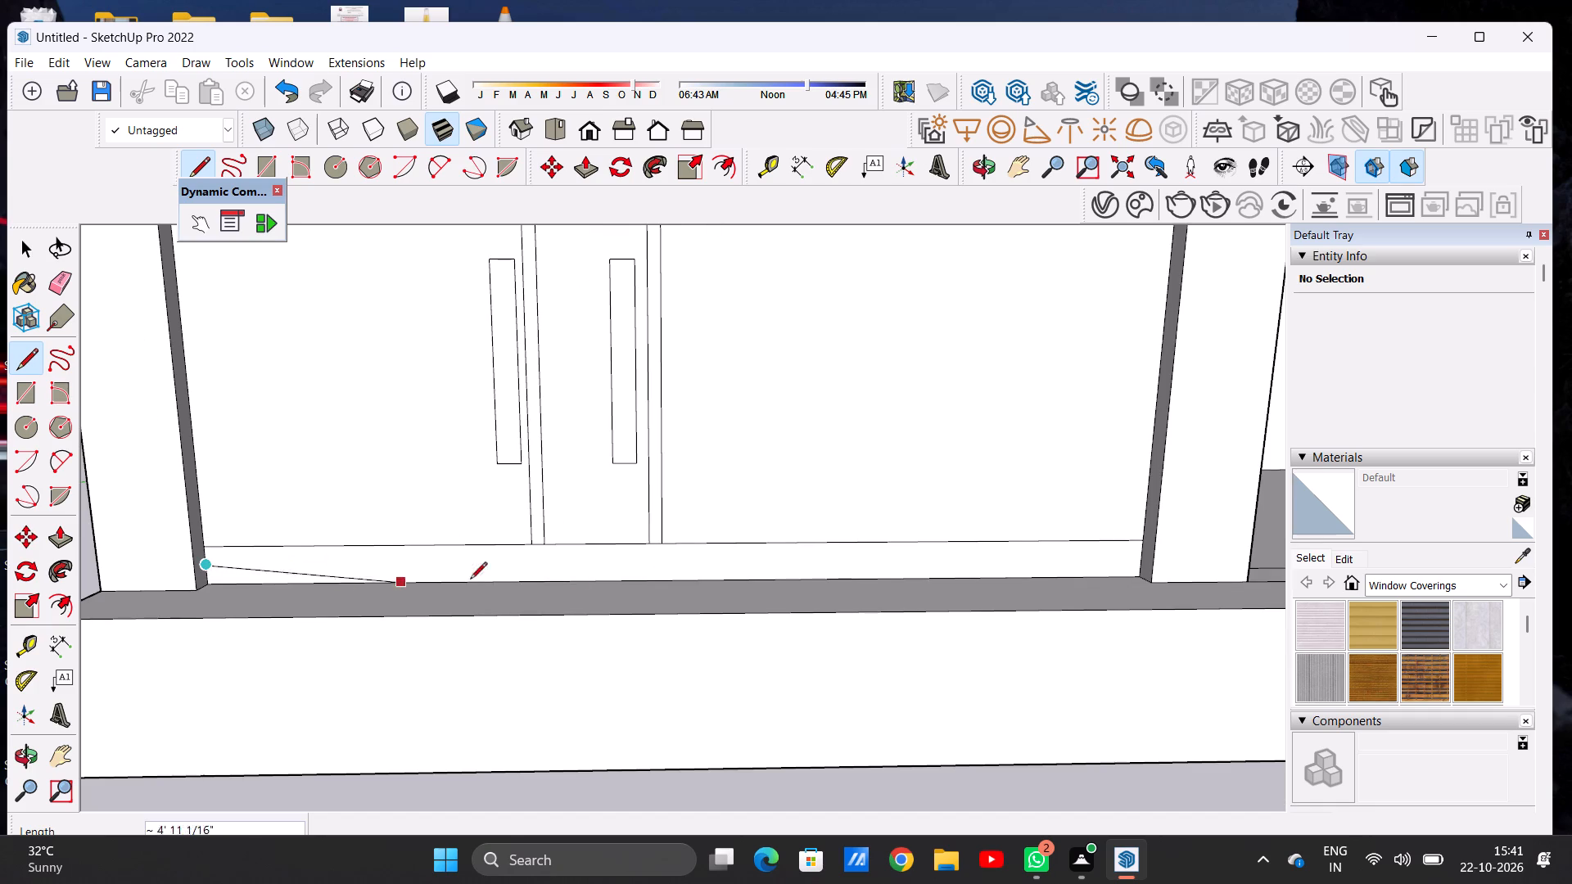
pyautogui.scroll(5, 1098, 549)
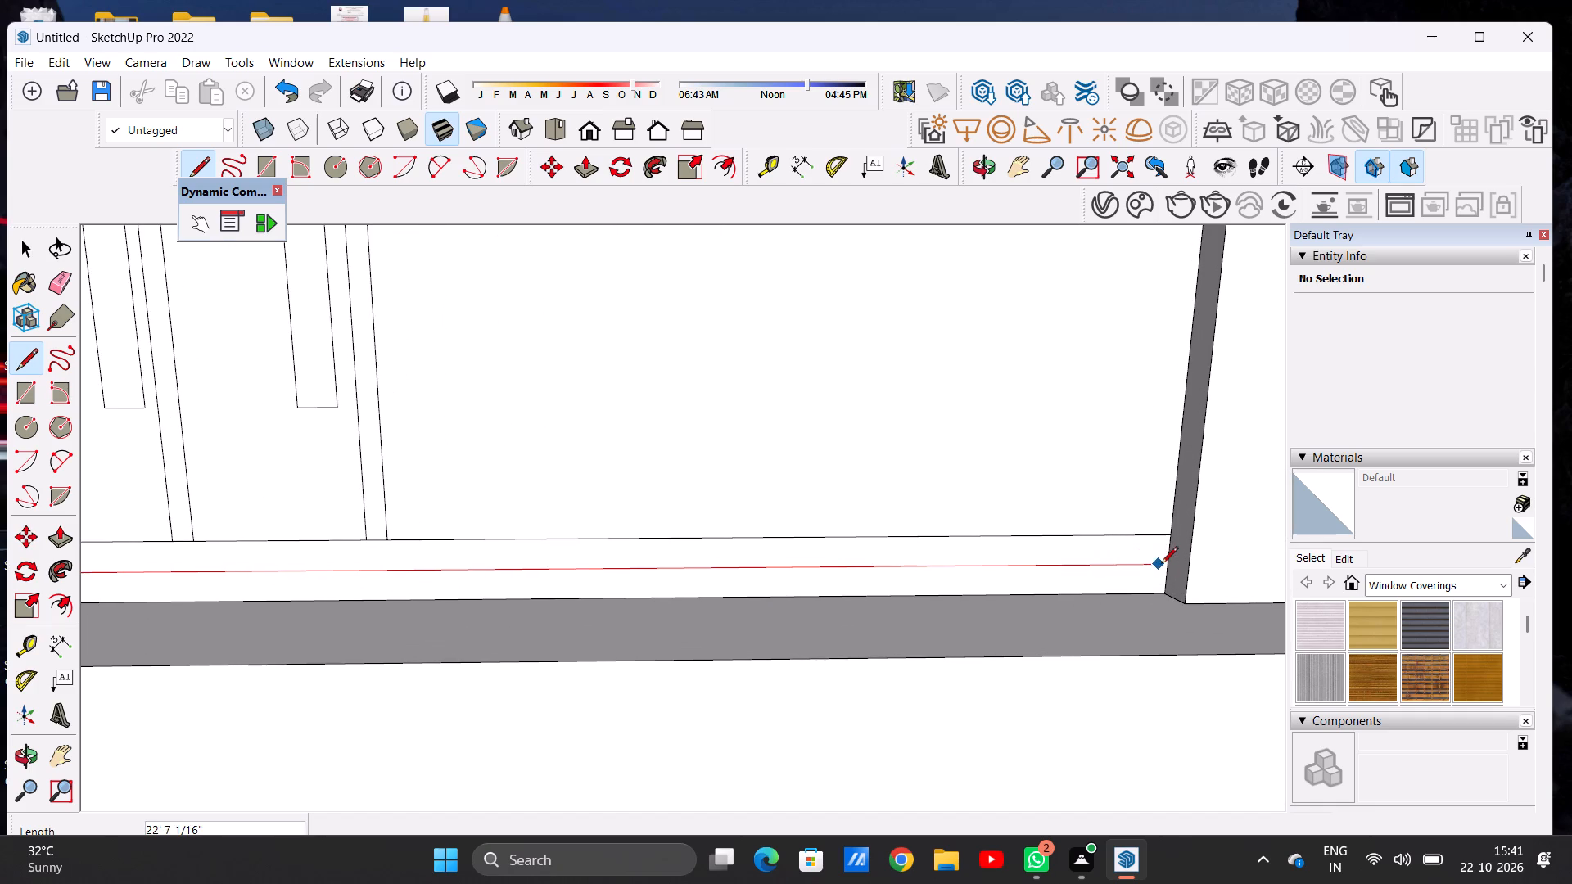
pyautogui.click(1169, 565)
pyautogui.press('space')
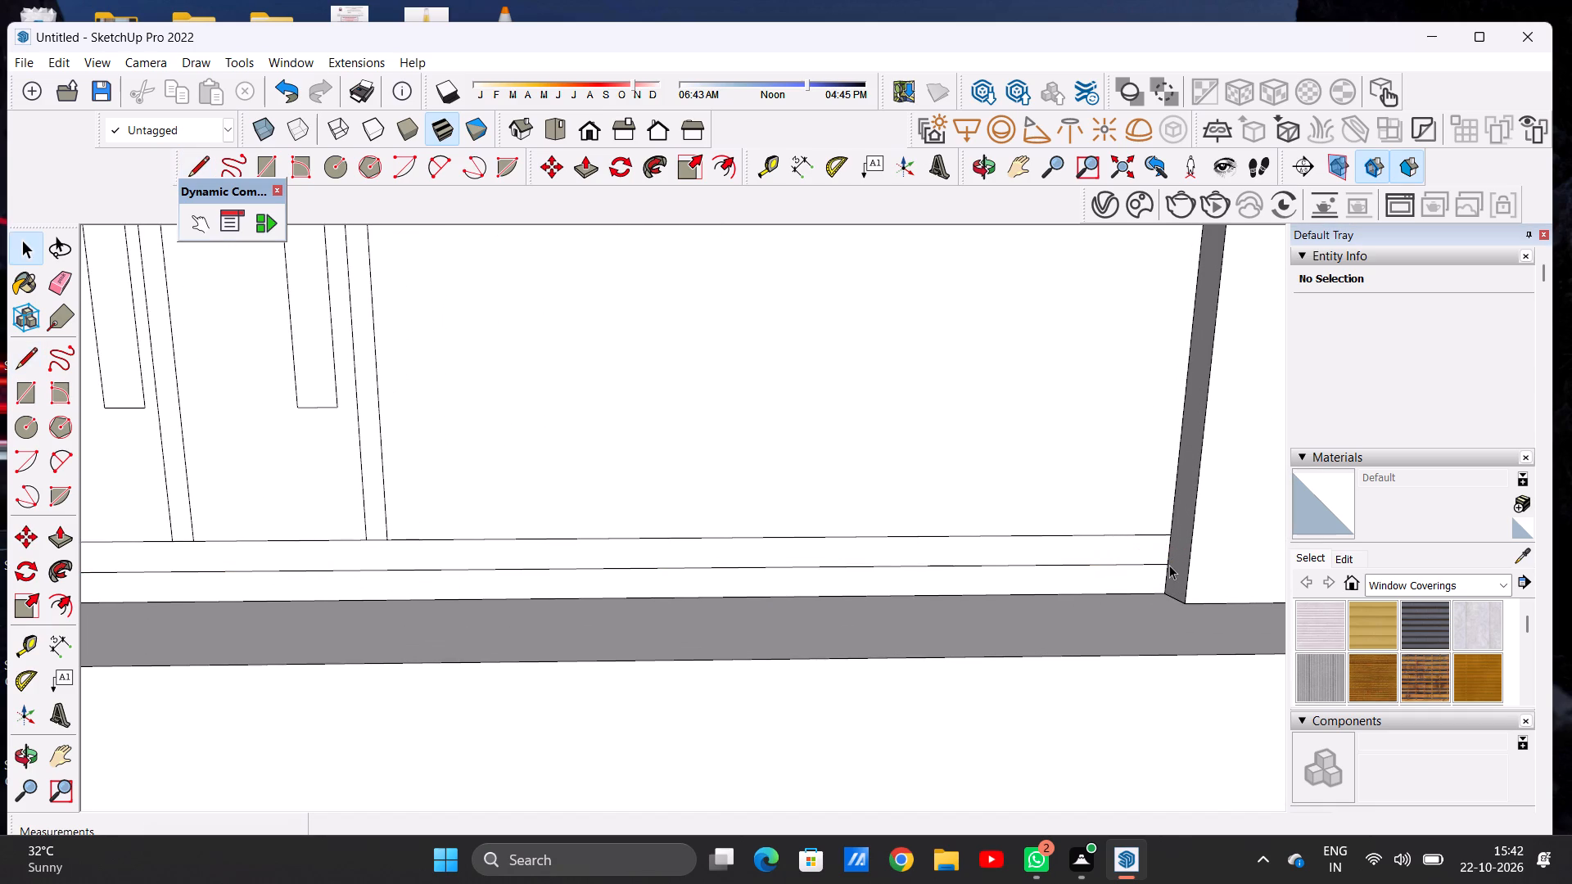
# Erase the former lower horizontal line's segments on both outer sides of the vertical strips.
pyautogui.press('e')
pyautogui.moveTo(1063, 520); pyautogui.dragTo(1067, 536)
pyautogui.scroll(-5, 1087, 512)
pyautogui.scroll(8, 486, 530)
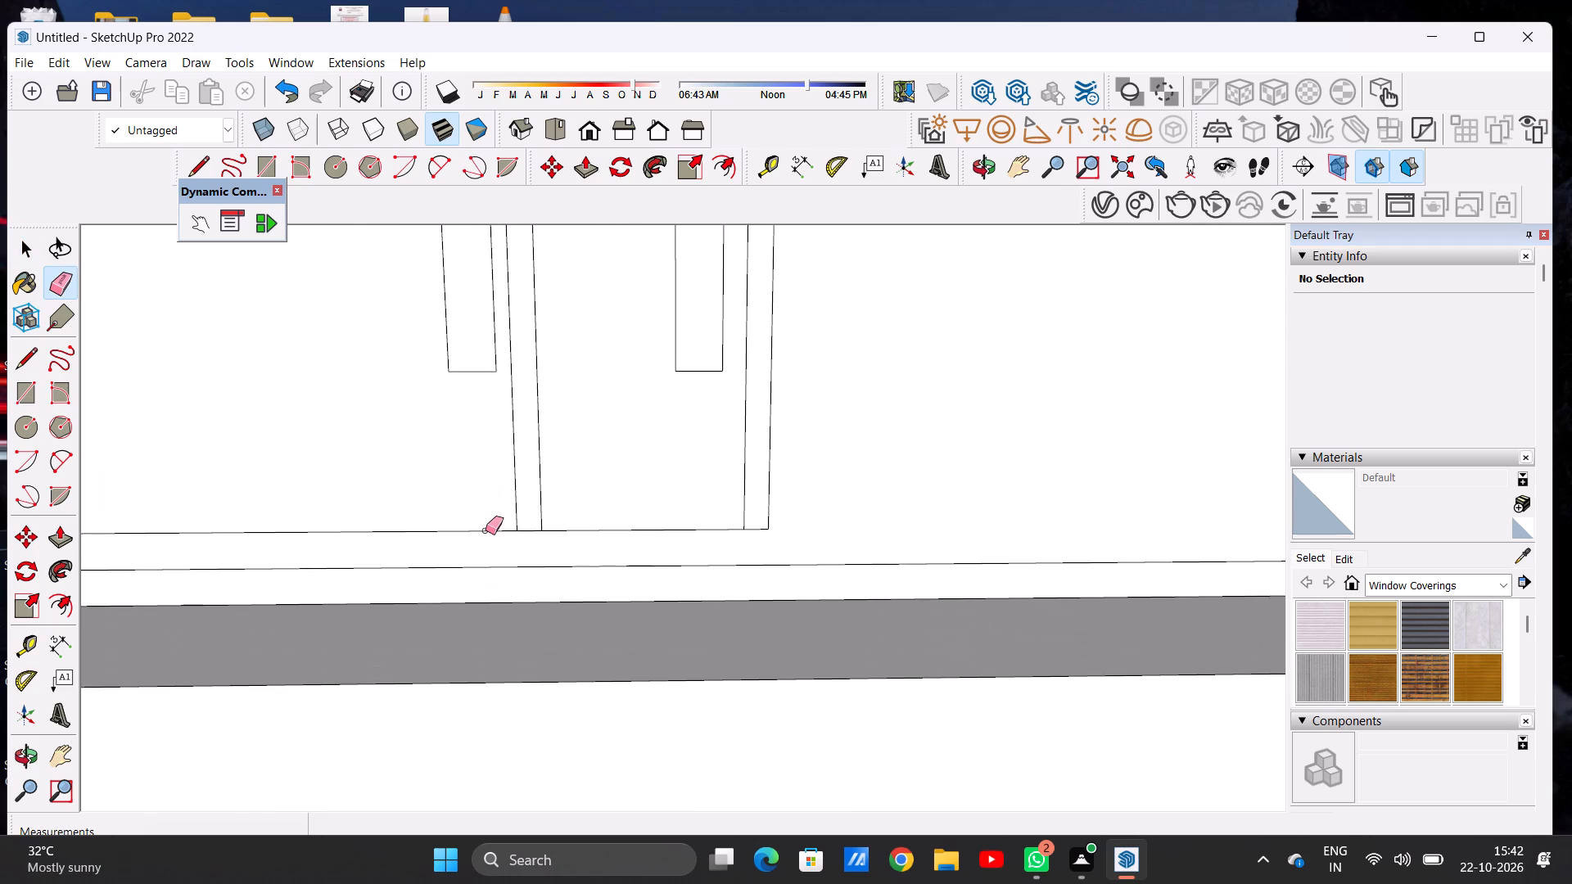
pyautogui.click(486, 530)
pyautogui.press('space')
# Extend the four vertical strip edges on the front wall about 5 9/16" down to the new lower horizontal line.
pyautogui.write('L')
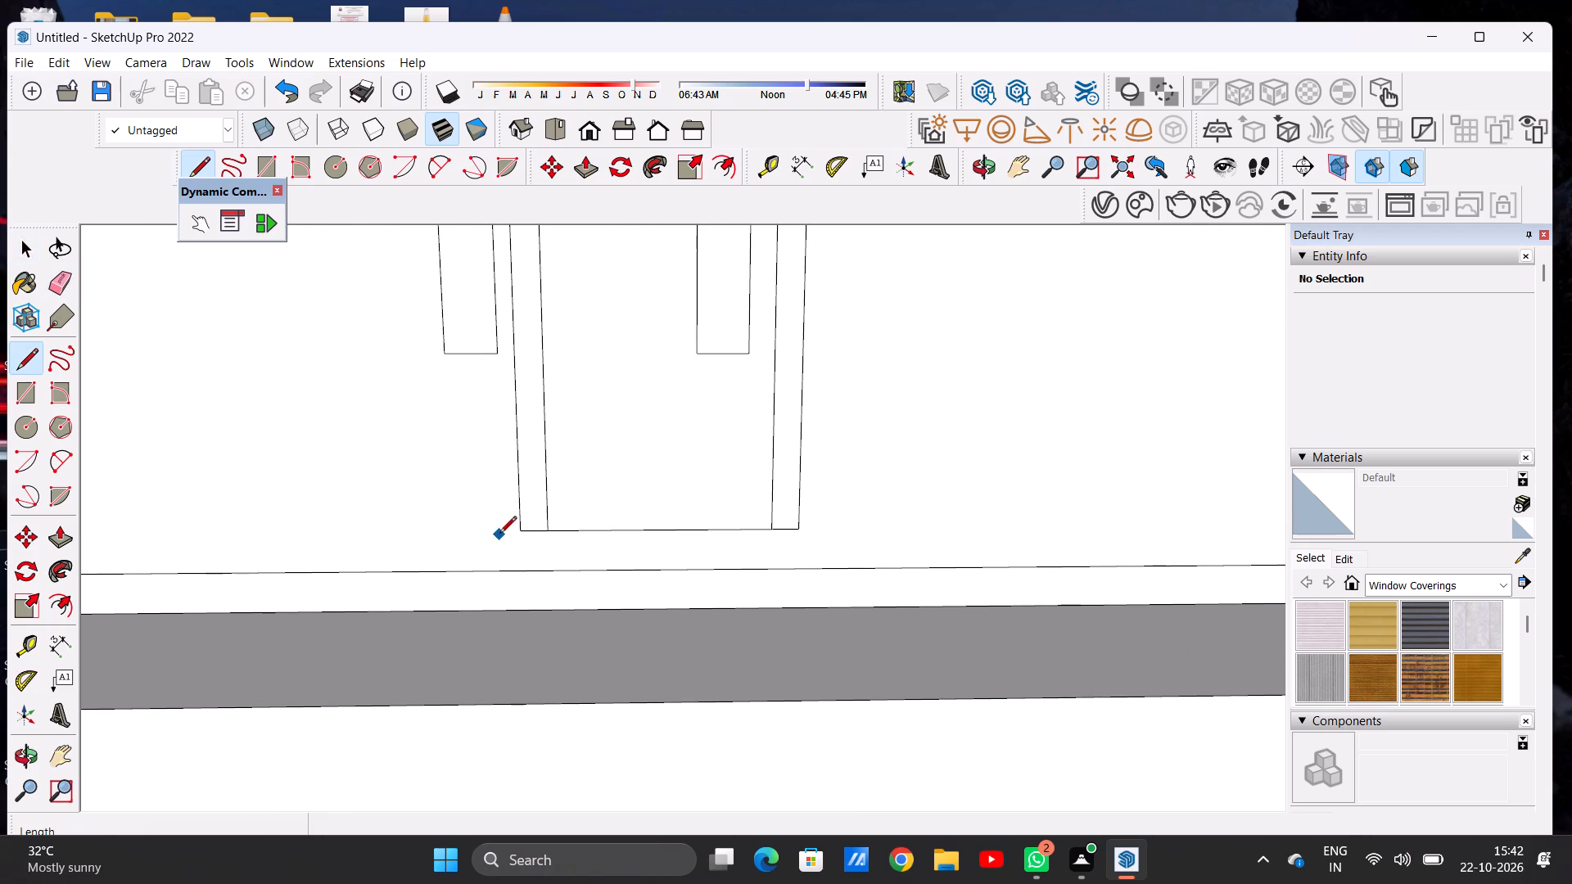
pyautogui.click(525, 530)
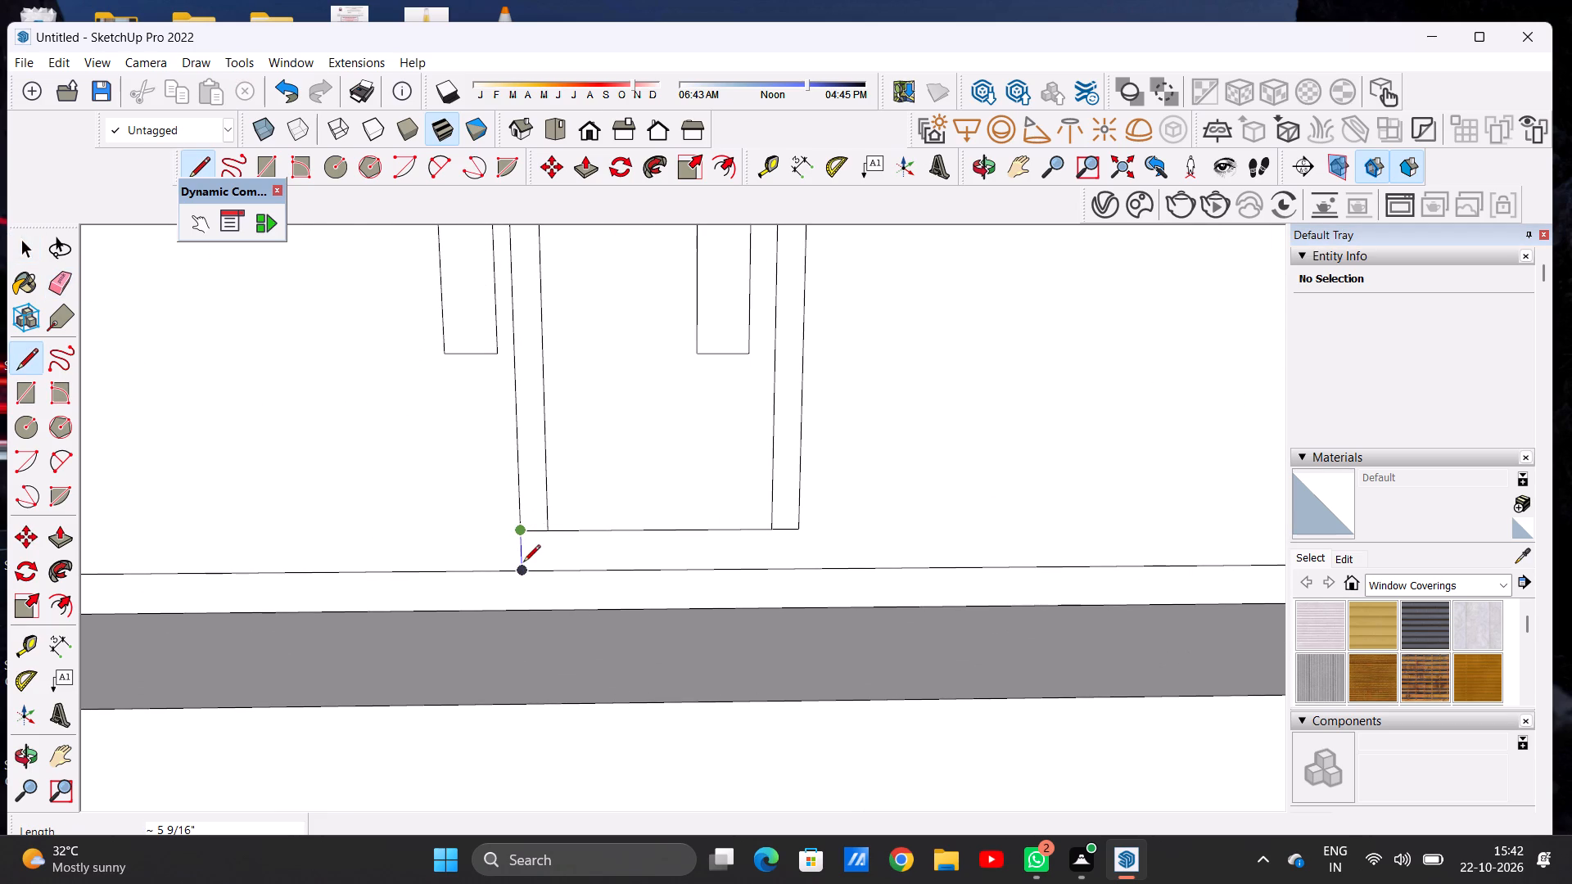
pyautogui.click(522, 566)
pyautogui.click(553, 530)
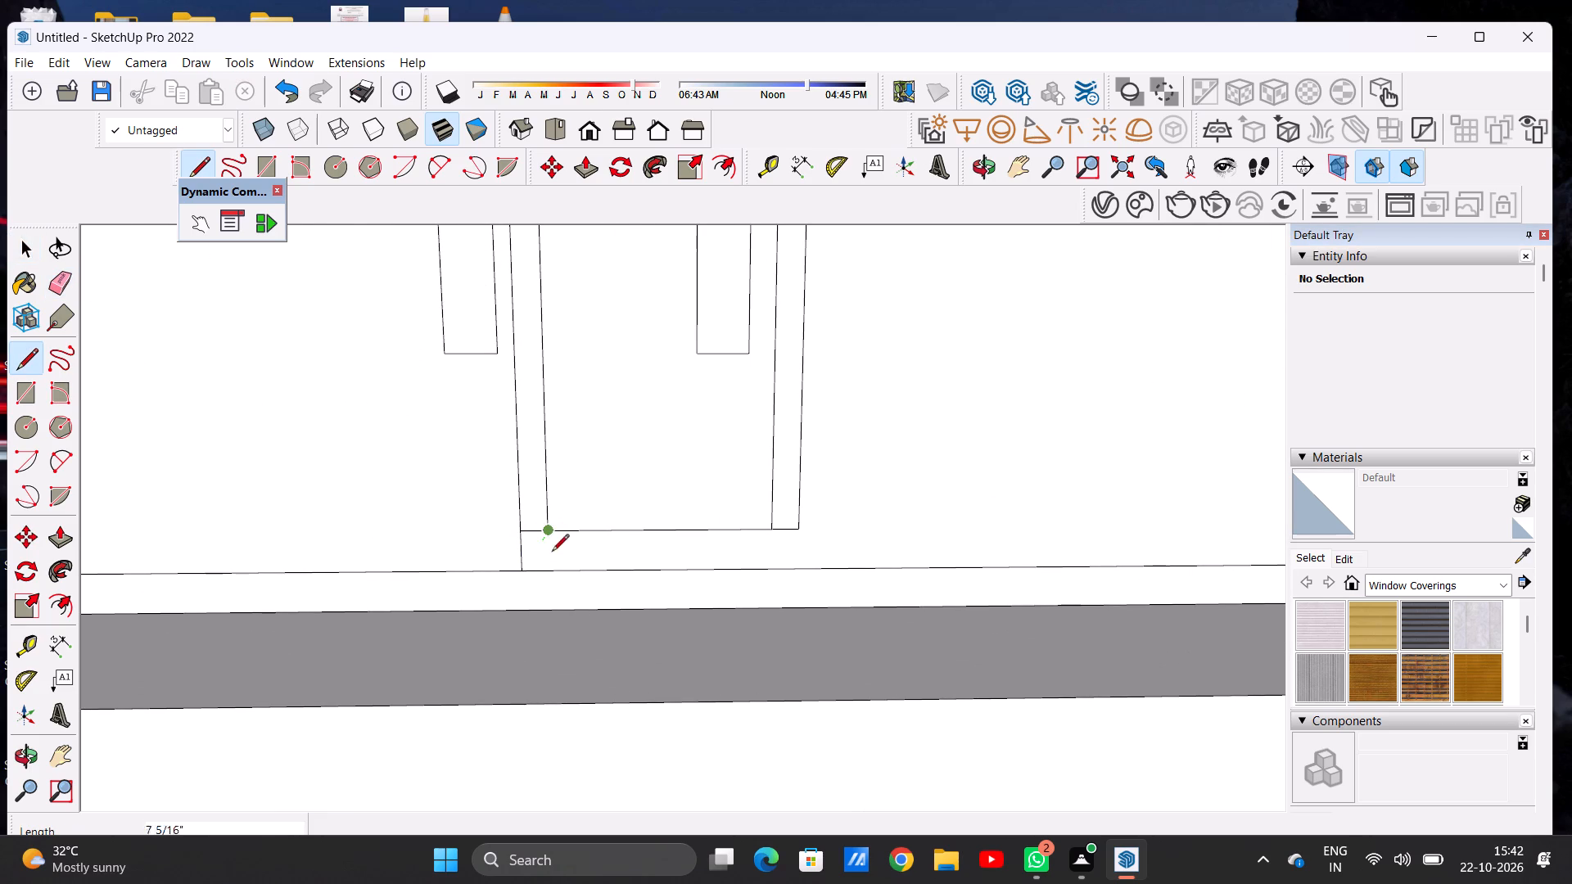
pyautogui.click(552, 571)
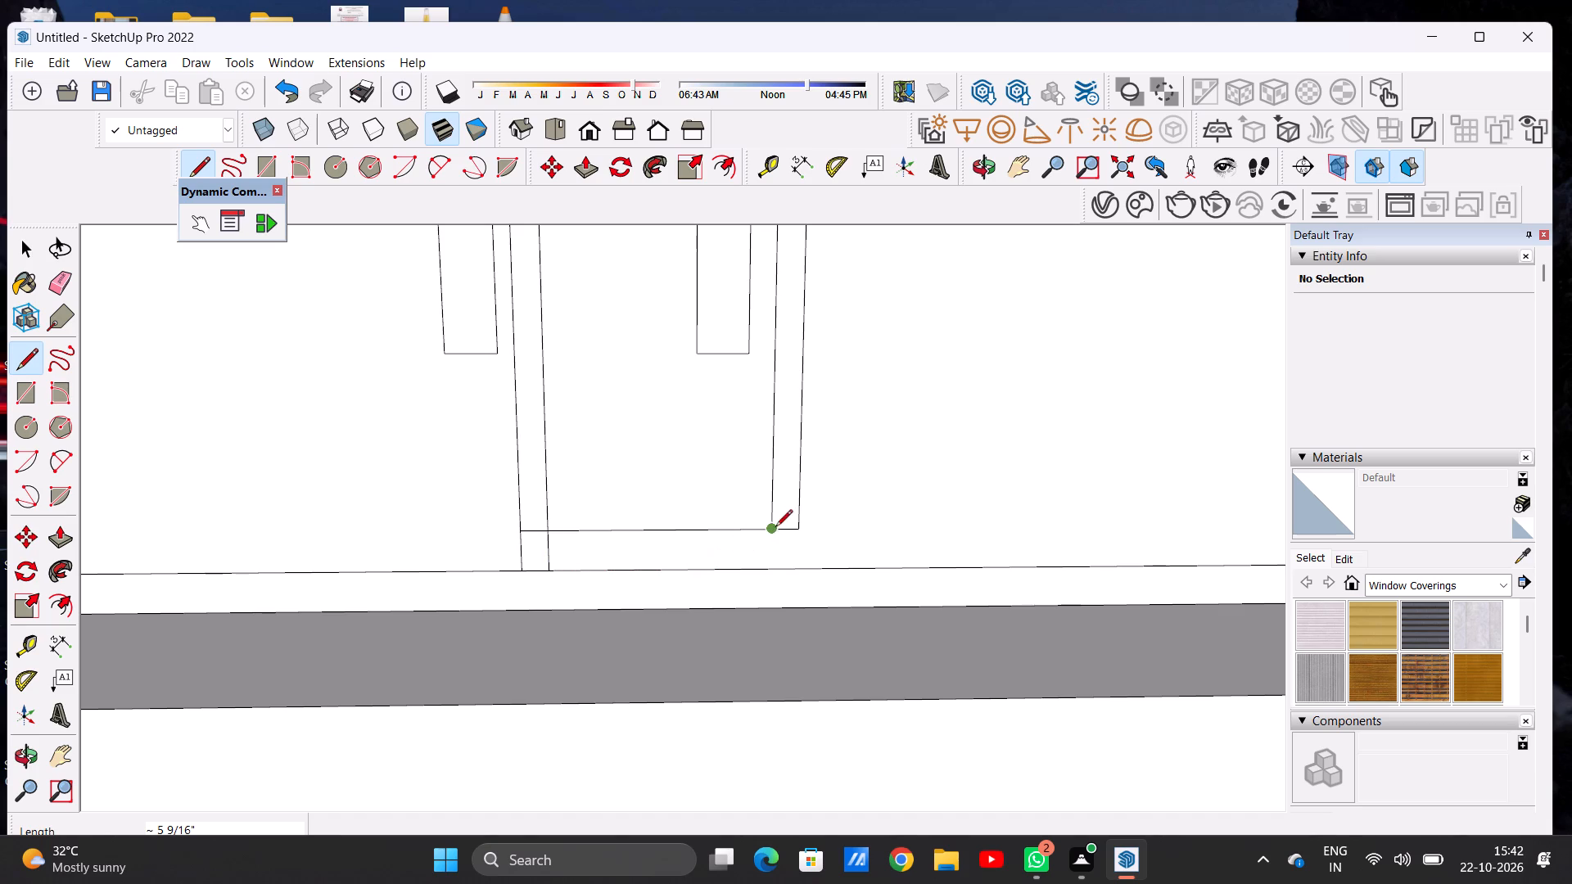
pyautogui.click(775, 528)
pyautogui.click(771, 568)
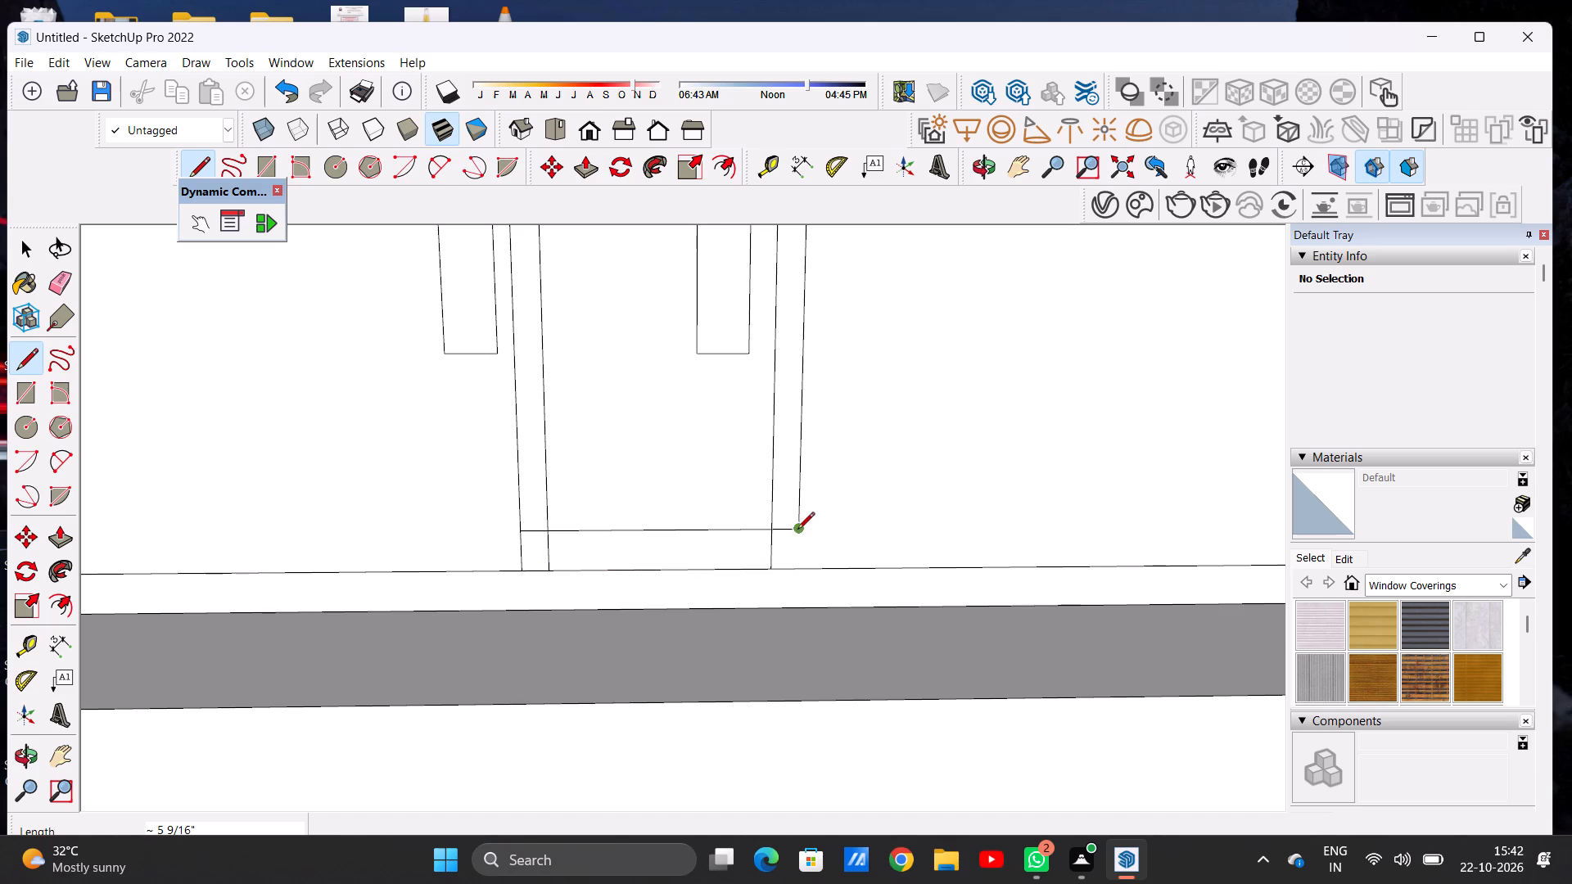
pyautogui.click(797, 530)
pyautogui.click(795, 575)
pyautogui.press('space')
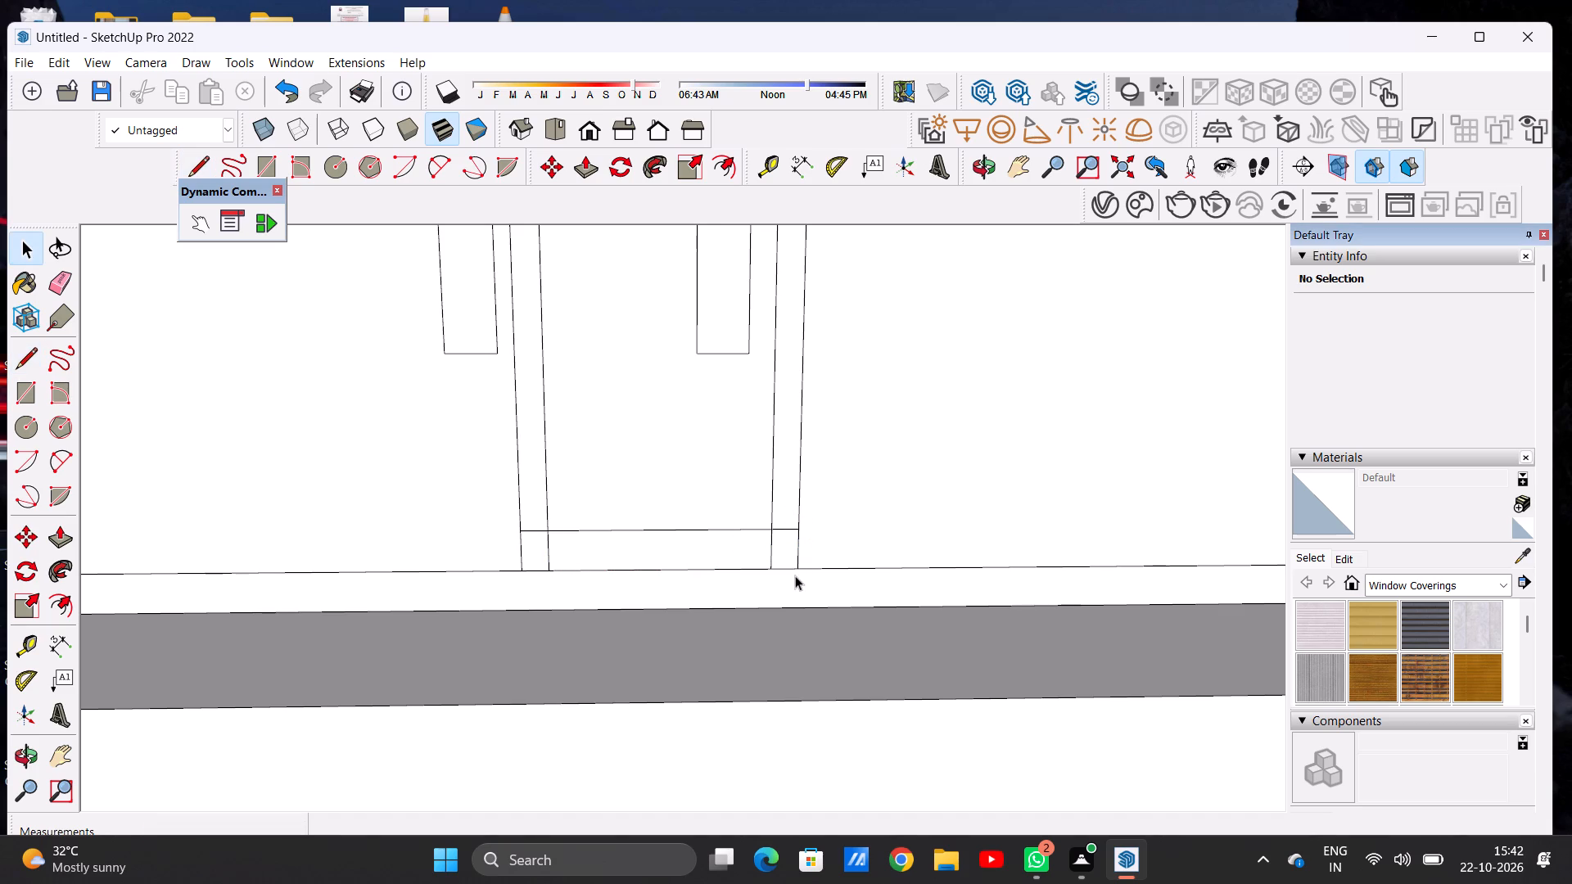
# Erase the leftover horizontal segments of the former lower line between and inside the two vertical strips.
pyautogui.write('E')
pyautogui.moveTo(672, 526); pyautogui.dragTo(675, 543)
pyautogui.scroll(8, 555, 532)
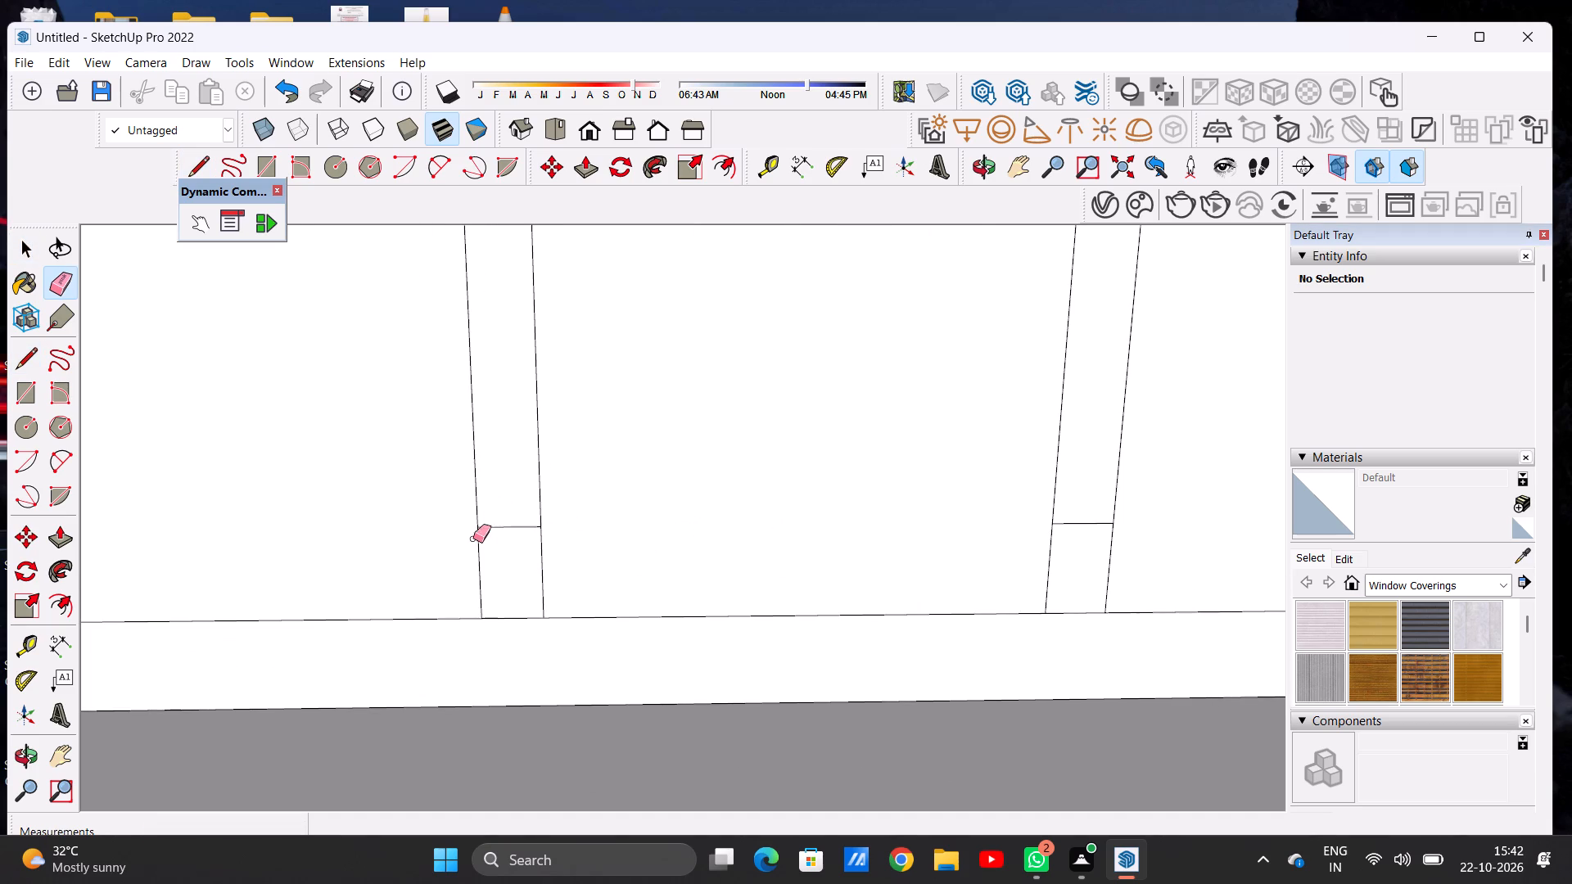
pyautogui.moveTo(513, 516); pyautogui.dragTo(513, 539)
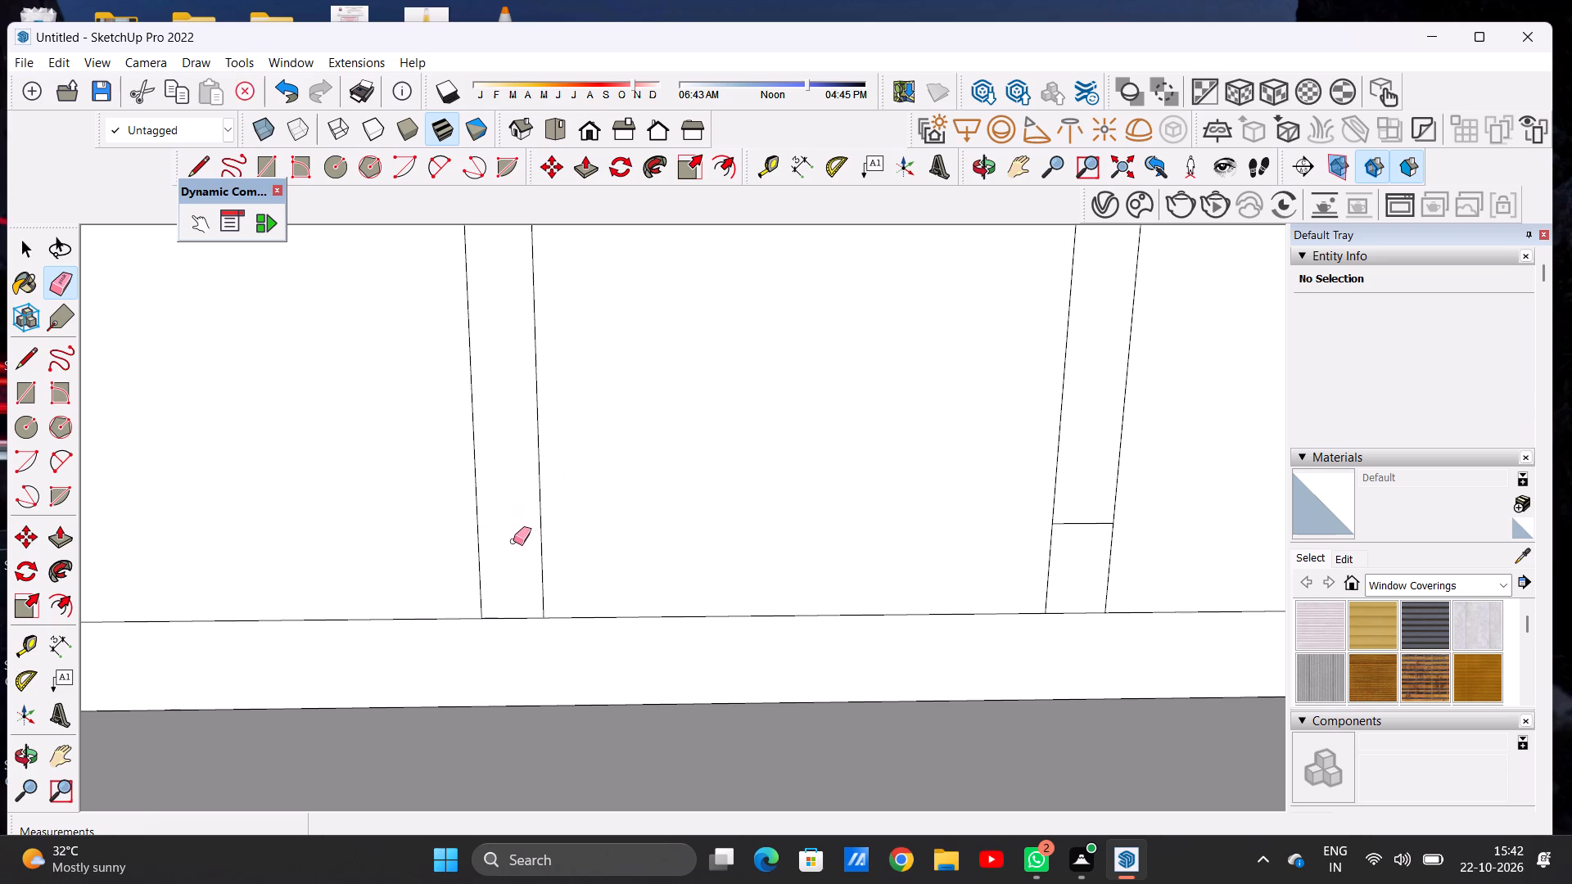
pyautogui.scroll(-4, 657, 548)
pyautogui.scroll(1, 661, 552)
pyautogui.scroll(-2, 662, 552)
pyautogui.scroll(6, 809, 557)
pyautogui.scroll(-1, 858, 558)
pyautogui.moveTo(992, 513); pyautogui.dragTo(997, 534)
pyautogui.press('space')
# Examine the panelled front wall's strips, handles and top edge, and both bays, up close and from several angles.
pyautogui.scroll(-20, 748, 500)
pyautogui.scroll(-11, 748, 500)
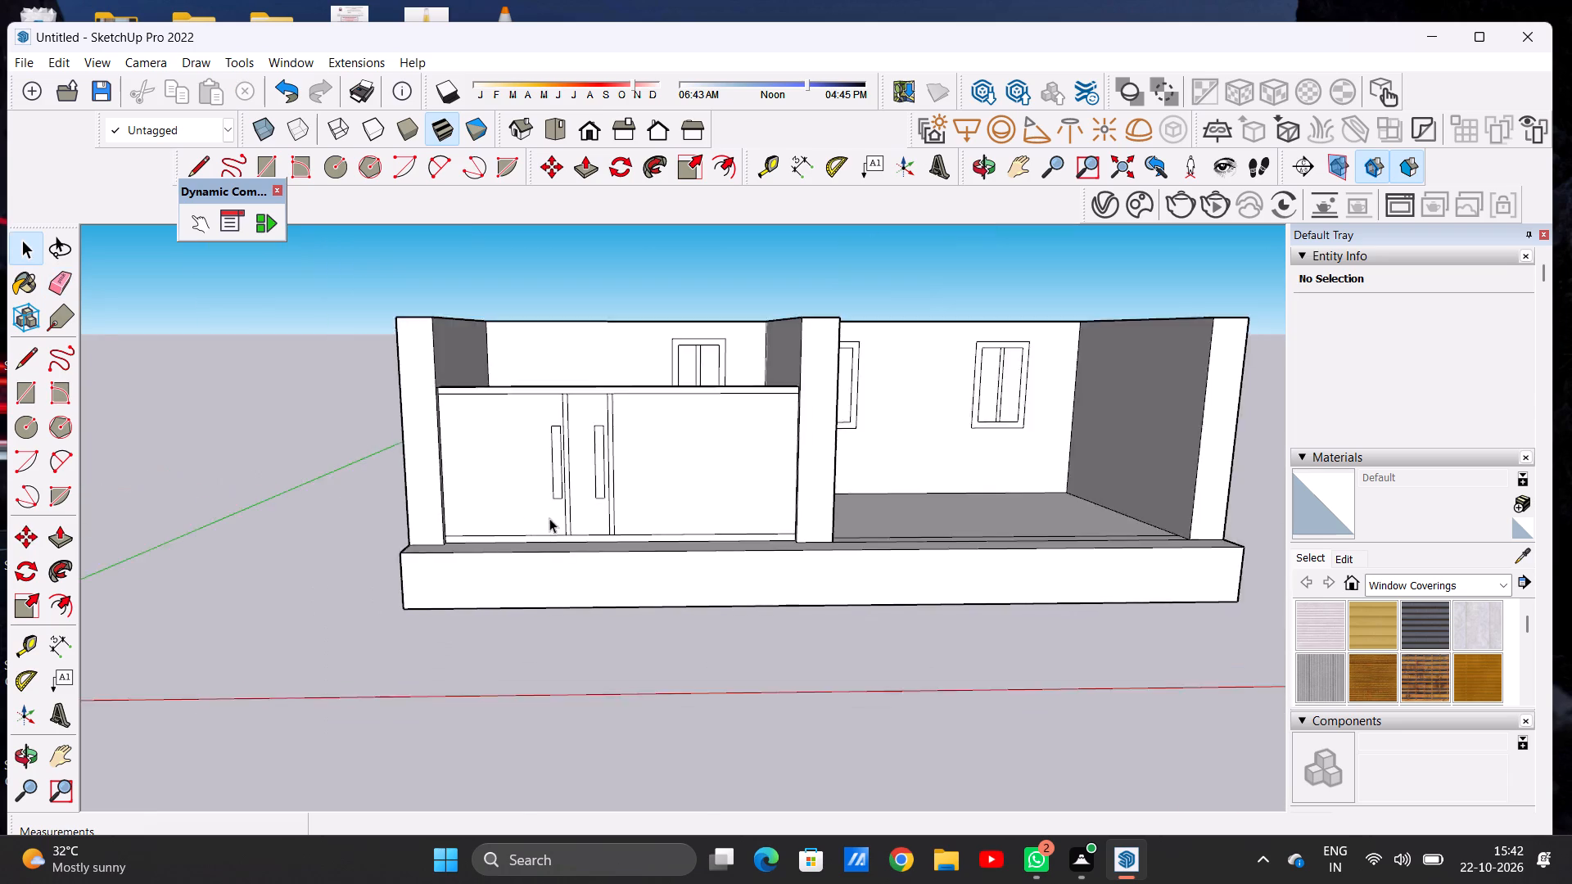
pyautogui.scroll(-4, 549, 518)
pyautogui.scroll(2, 559, 475)
pyautogui.scroll(-1, 559, 475)
pyautogui.scroll(11, 559, 475)
pyautogui.scroll(1, 660, 538)
pyautogui.moveTo(660, 538); pyautogui.dragTo(687, 495, button='middle')
pyautogui.scroll(2, 687, 495)
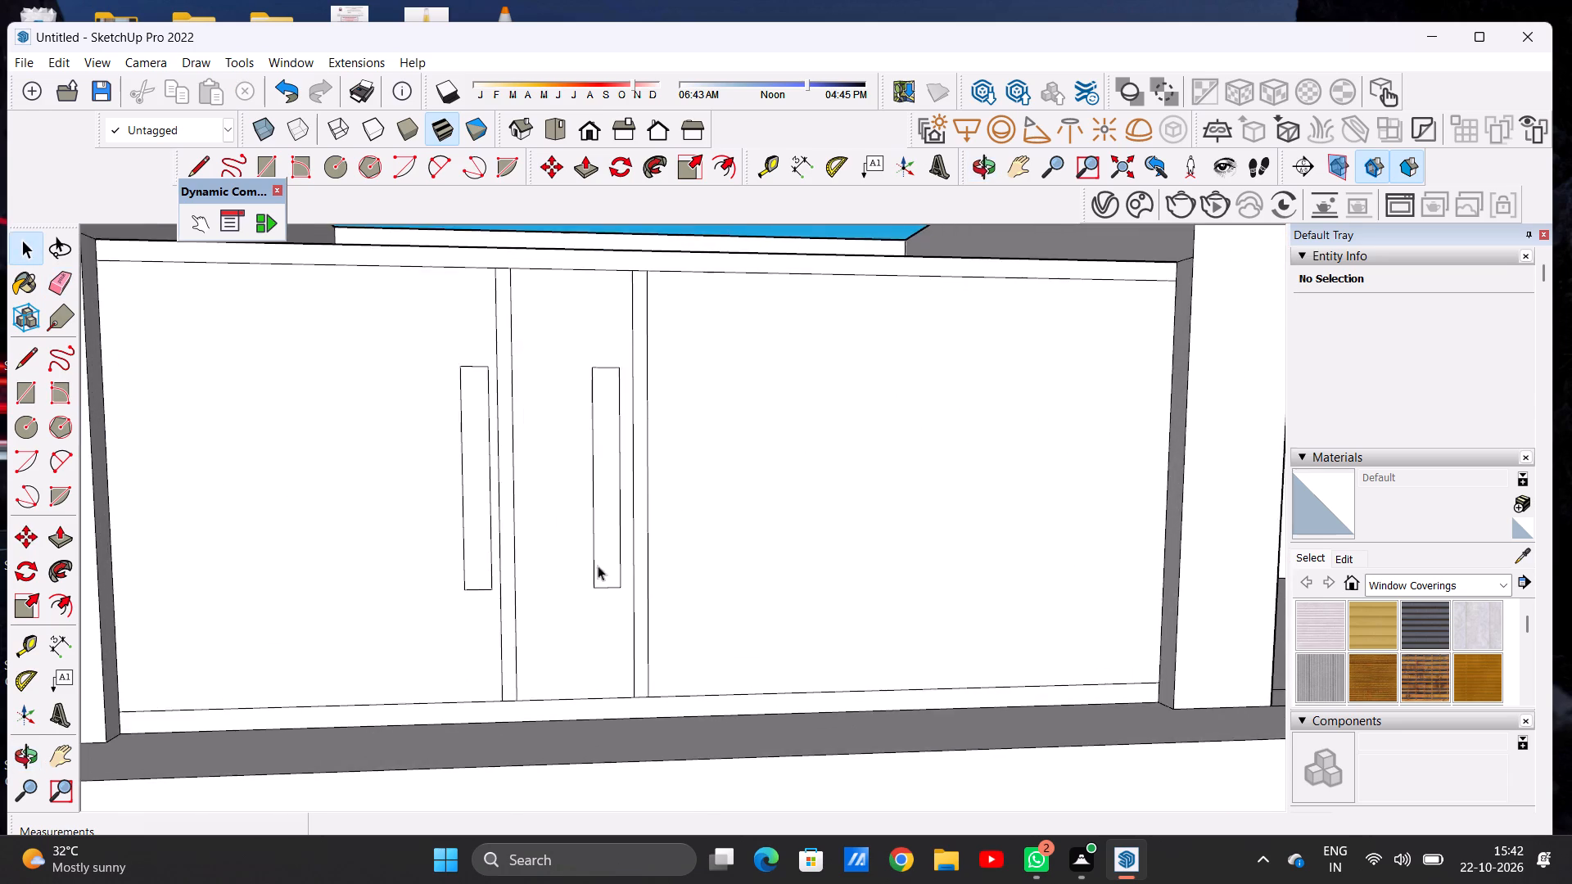
pyautogui.scroll(-20, 588, 568)
pyautogui.scroll(-2, 588, 568)
pyautogui.scroll(15, 561, 505)
pyautogui.moveTo(590, 507); pyautogui.dragTo(531, 576, button='middle')
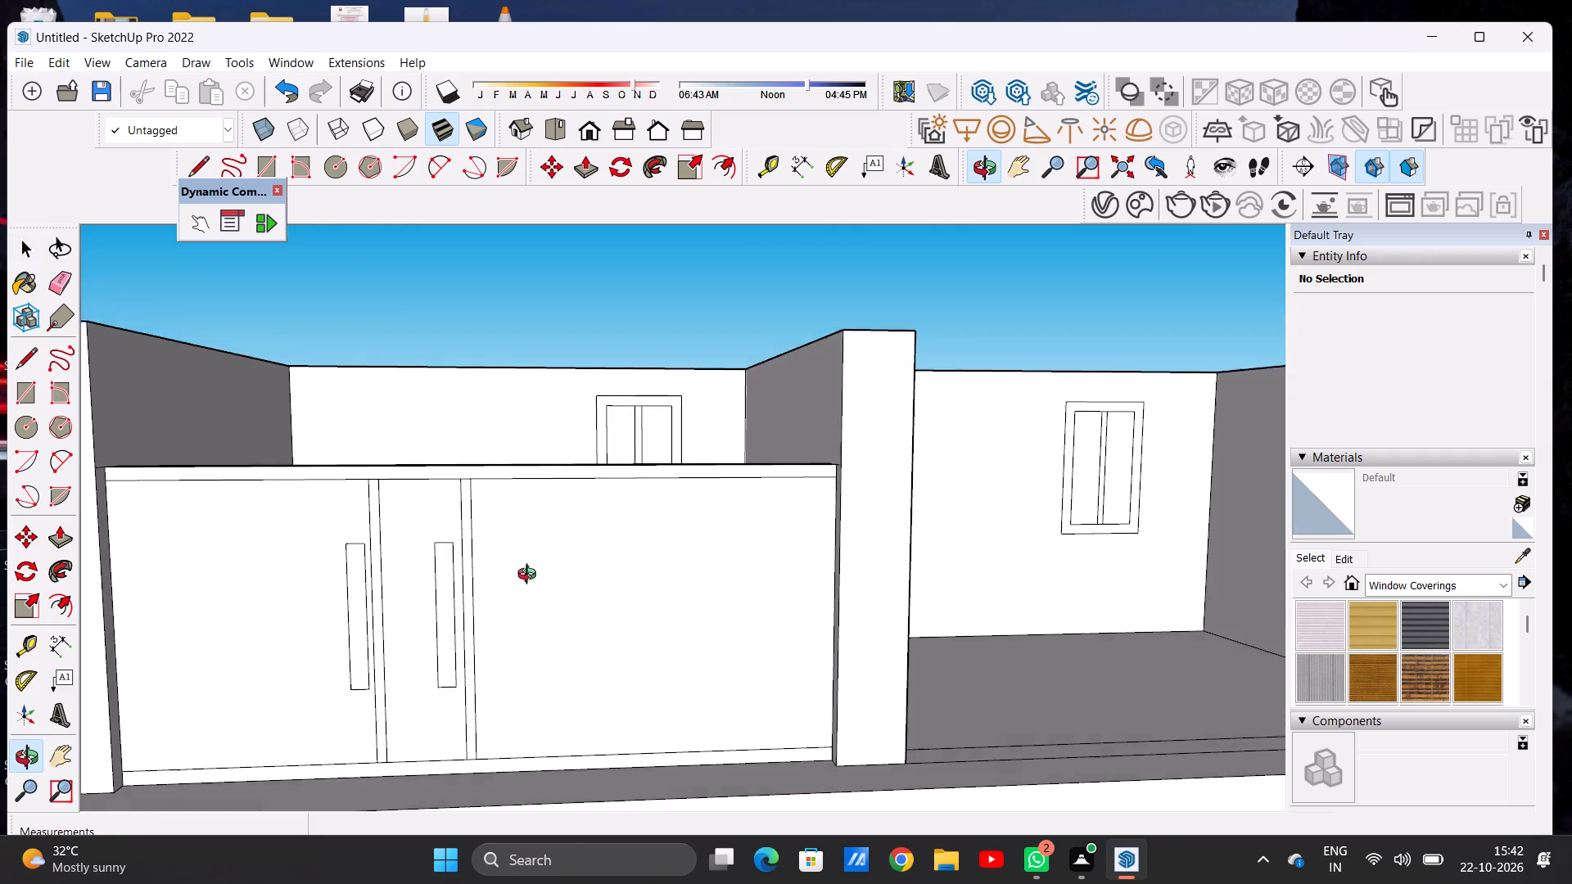
pyautogui.moveTo(531, 576); pyautogui.dragTo(535, 533, button='middle')
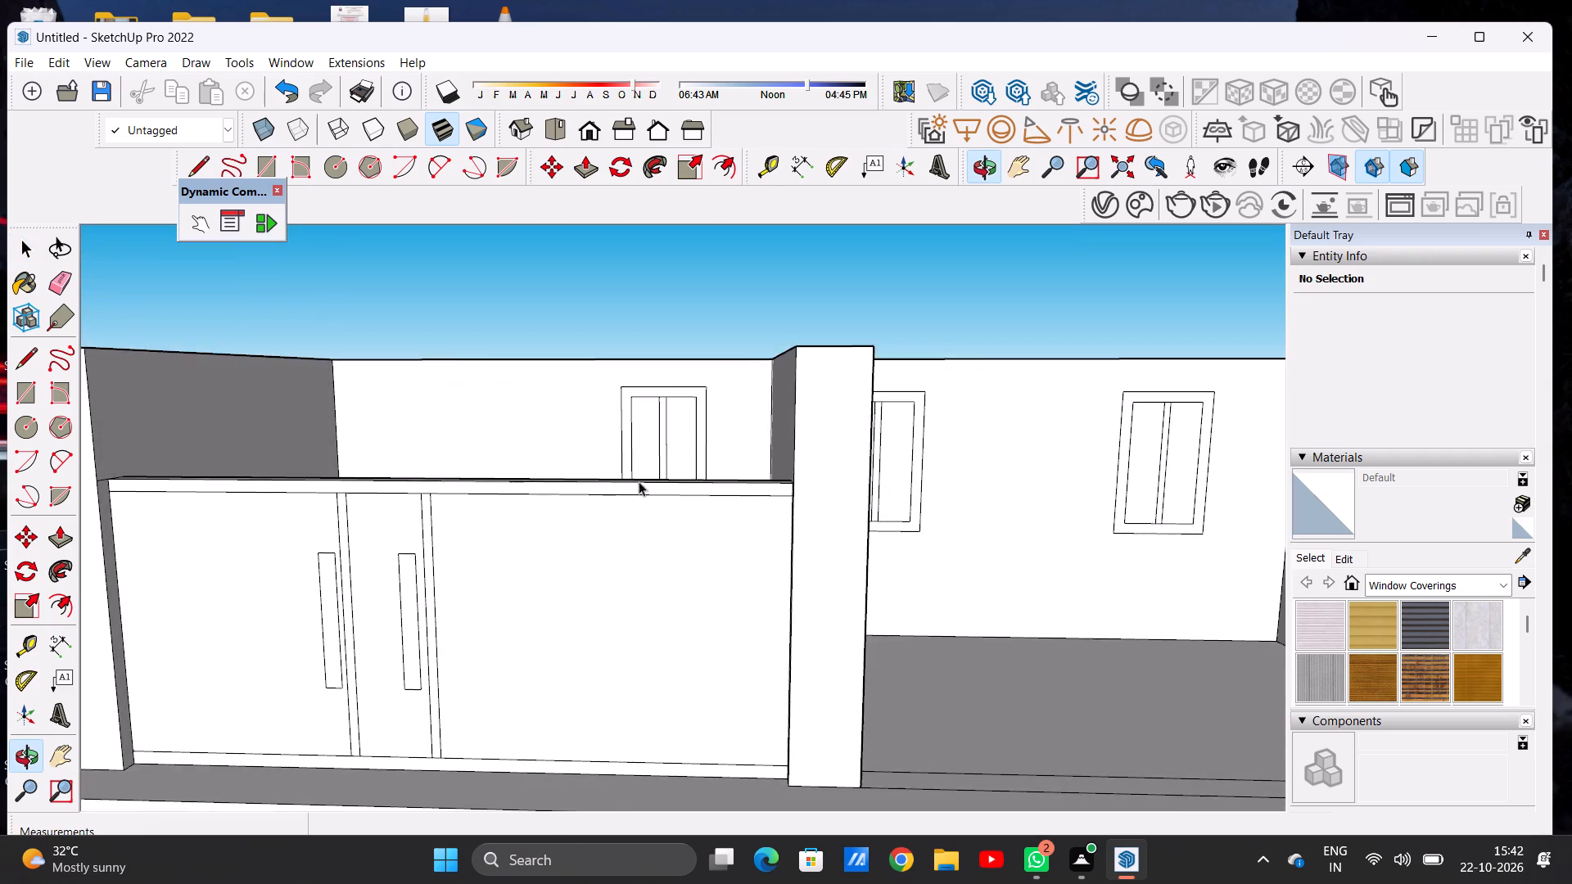
pyautogui.scroll(-17, 651, 494)
pyautogui.scroll(10, 655, 500)
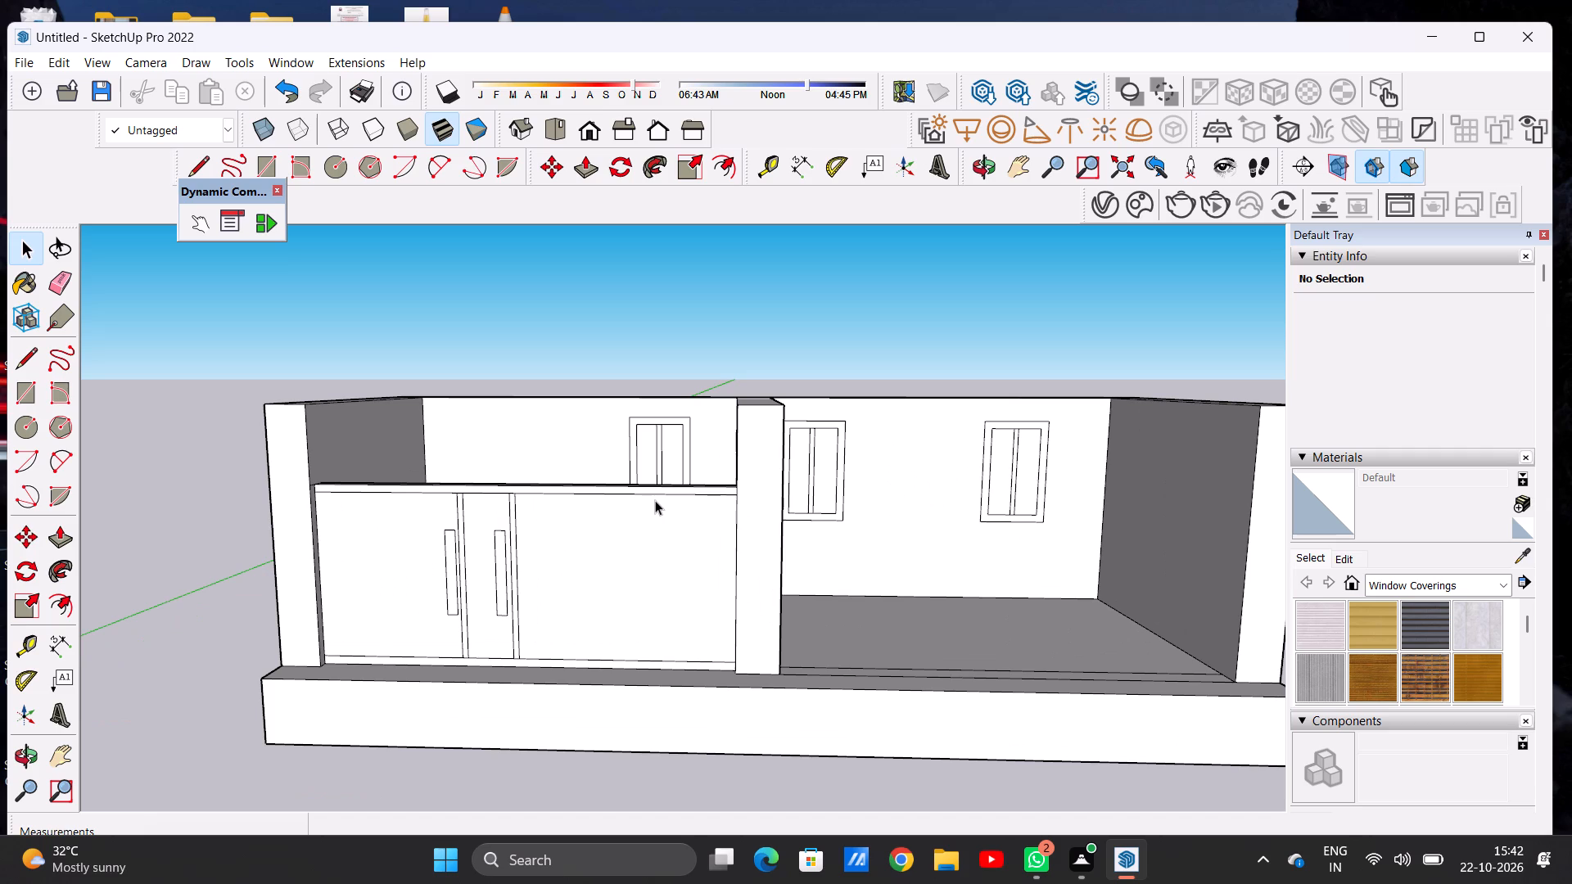
pyautogui.scroll(-8, 0, 883)
pyautogui.scroll(-13, 496, 620)
pyautogui.scroll(15, 530, 589)
pyautogui.scroll(5, 482, 539)
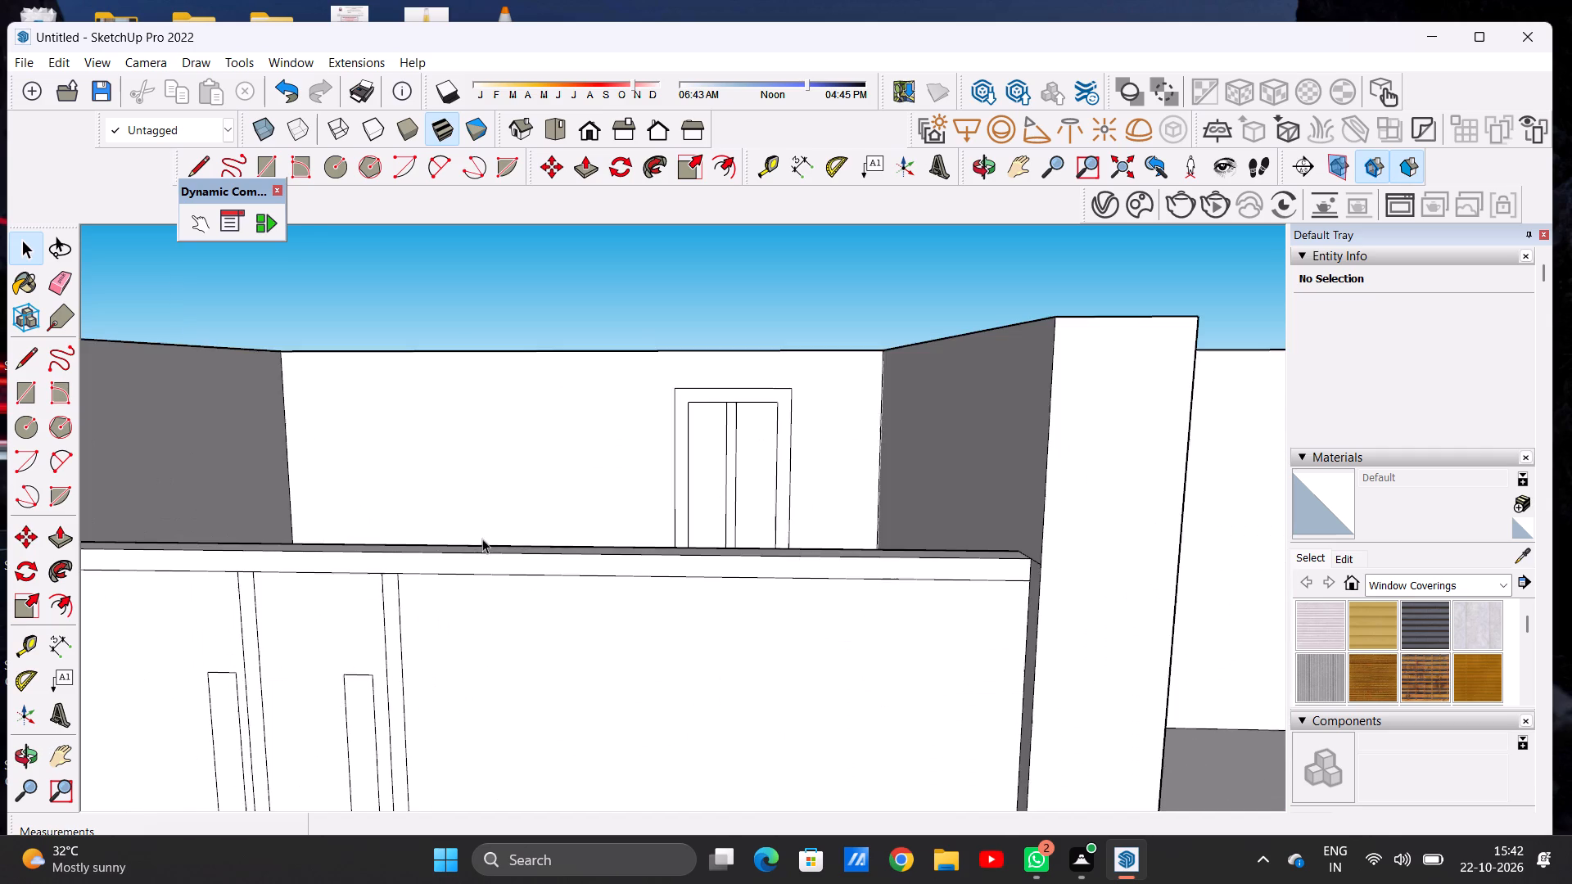
pyautogui.moveTo(457, 577); pyautogui.dragTo(489, 602, button='middle')
pyautogui.scroll(1, 489, 602)
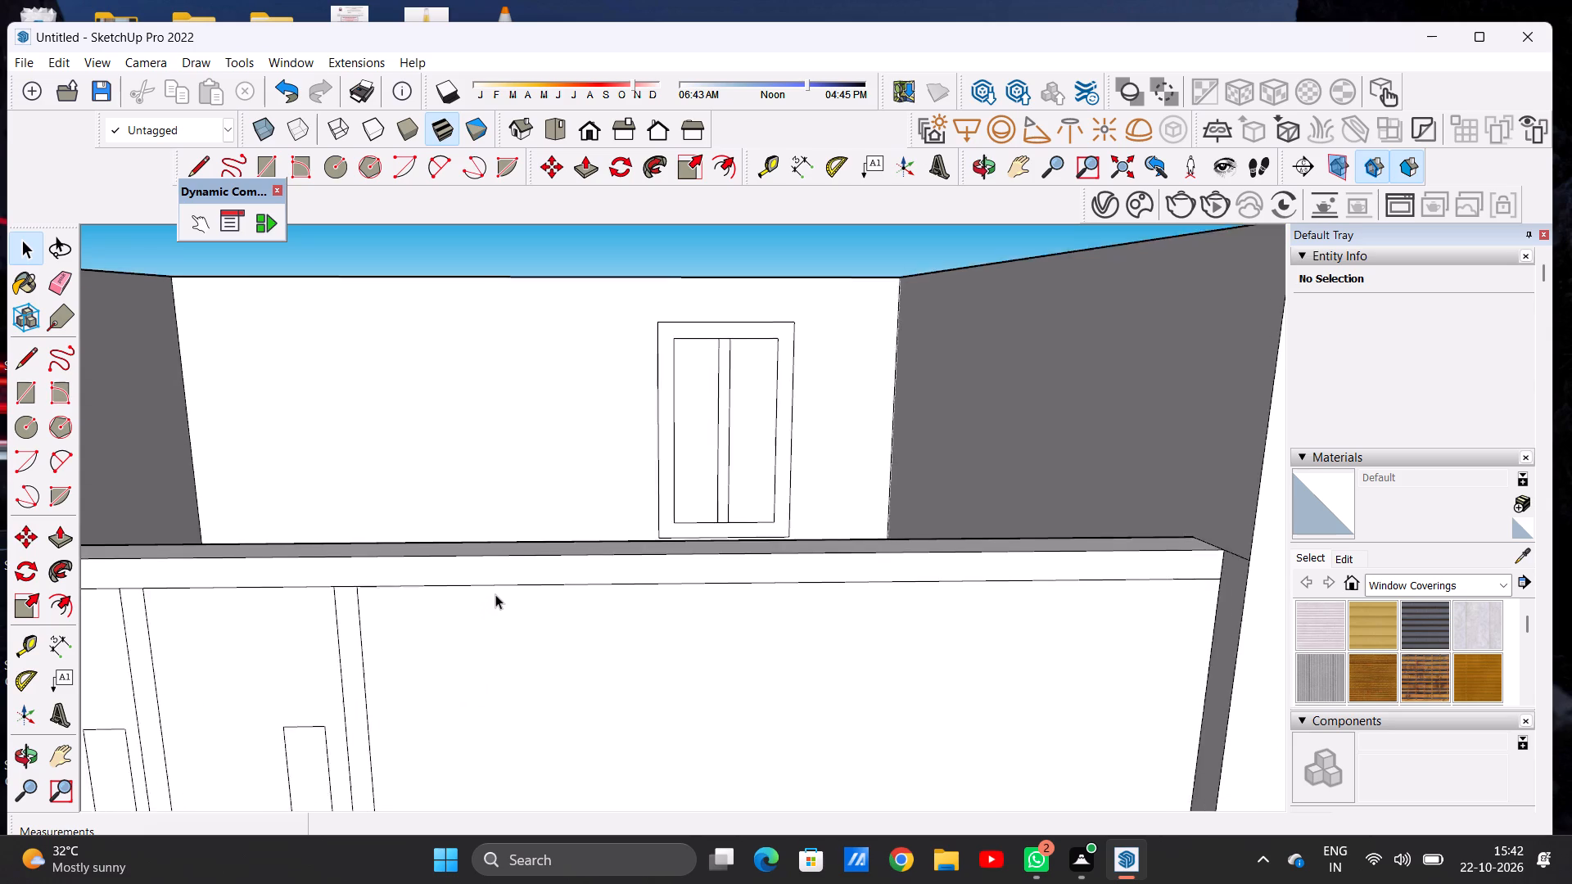
pyautogui.scroll(-20, 495, 594)
pyautogui.scroll(-5, 495, 594)
pyautogui.scroll(8, 463, 537)
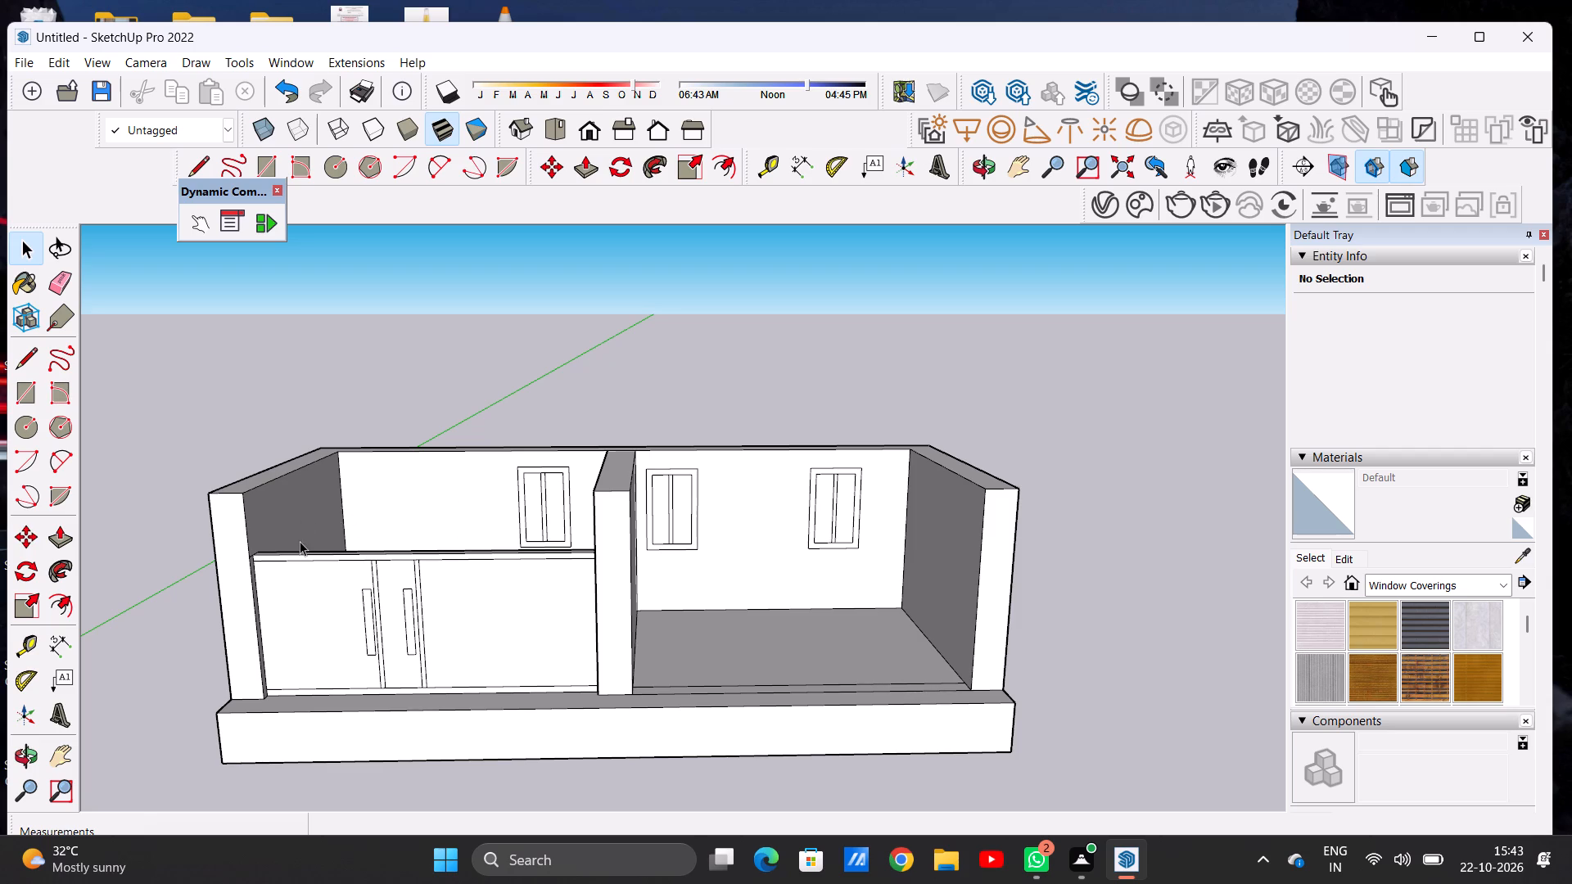
pyautogui.scroll(-20, 531, 530)
pyautogui.scroll(-19, 531, 530)
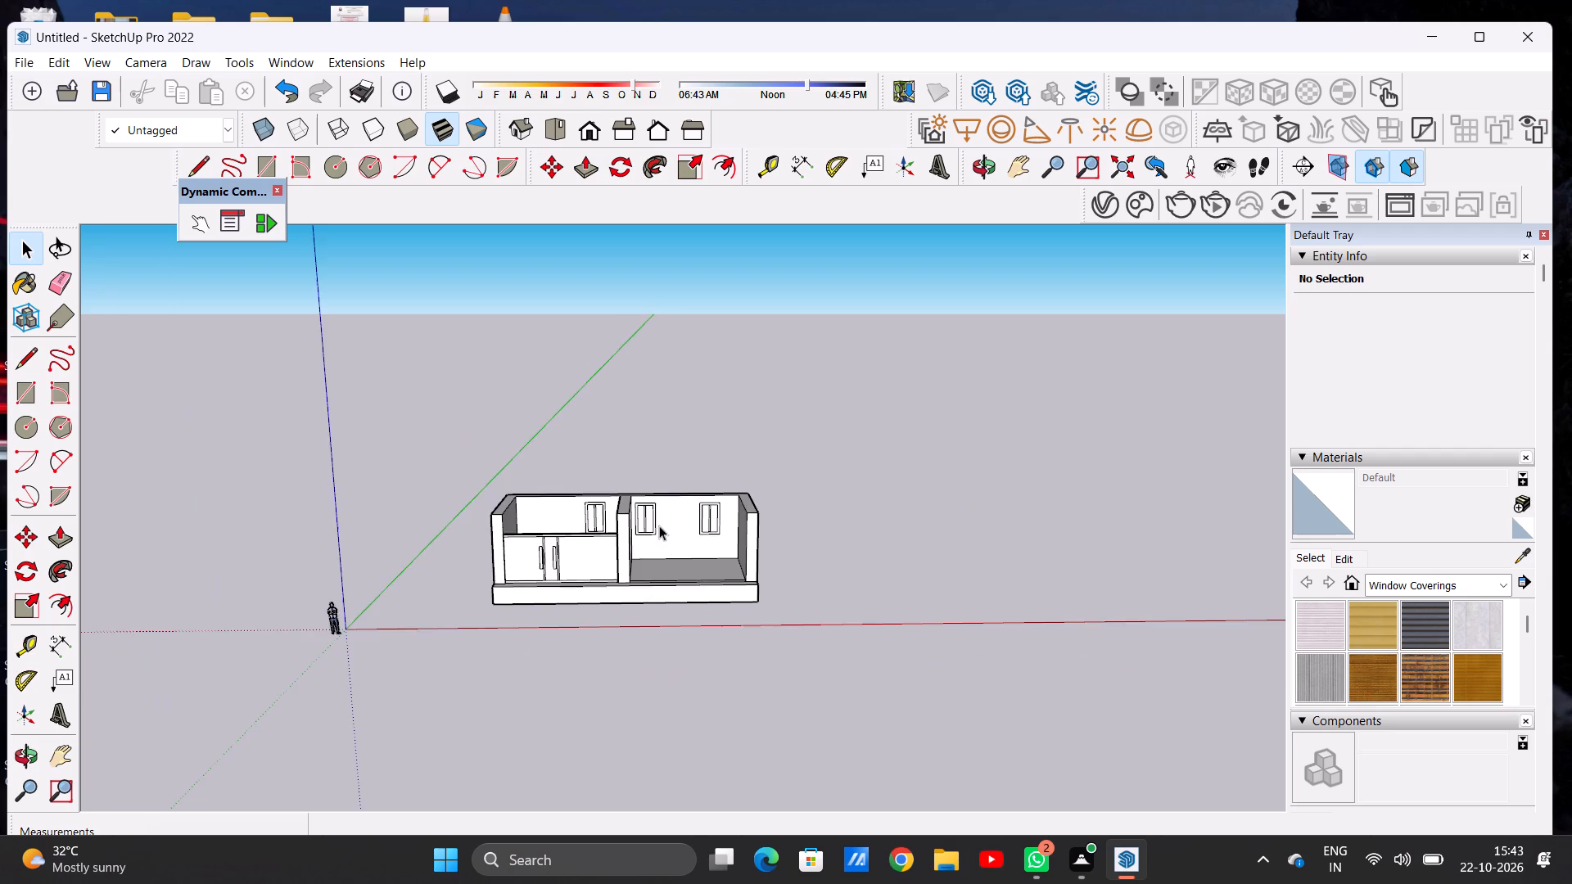
pyautogui.scroll(7, 653, 543)
pyautogui.scroll(-8, 513, 557)
pyautogui.scroll(5, 485, 571)
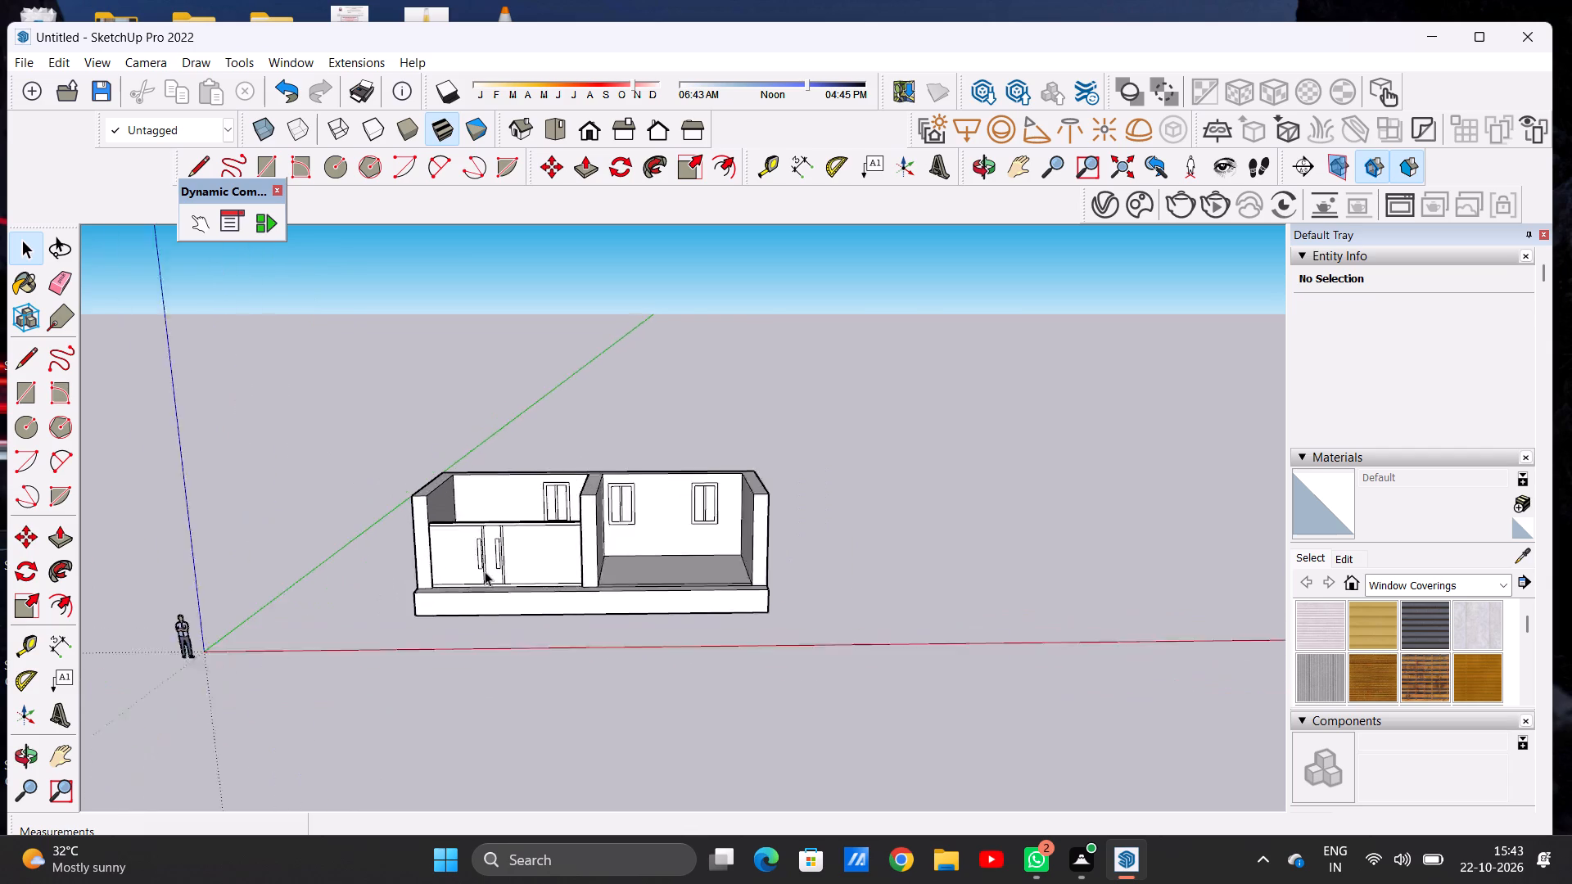
pyautogui.scroll(3, 485, 571)
pyautogui.scroll(-1, 487, 552)
pyautogui.scroll(15, 487, 552)
pyautogui.moveTo(575, 521); pyautogui.dragTo(412, 516, button='middle')
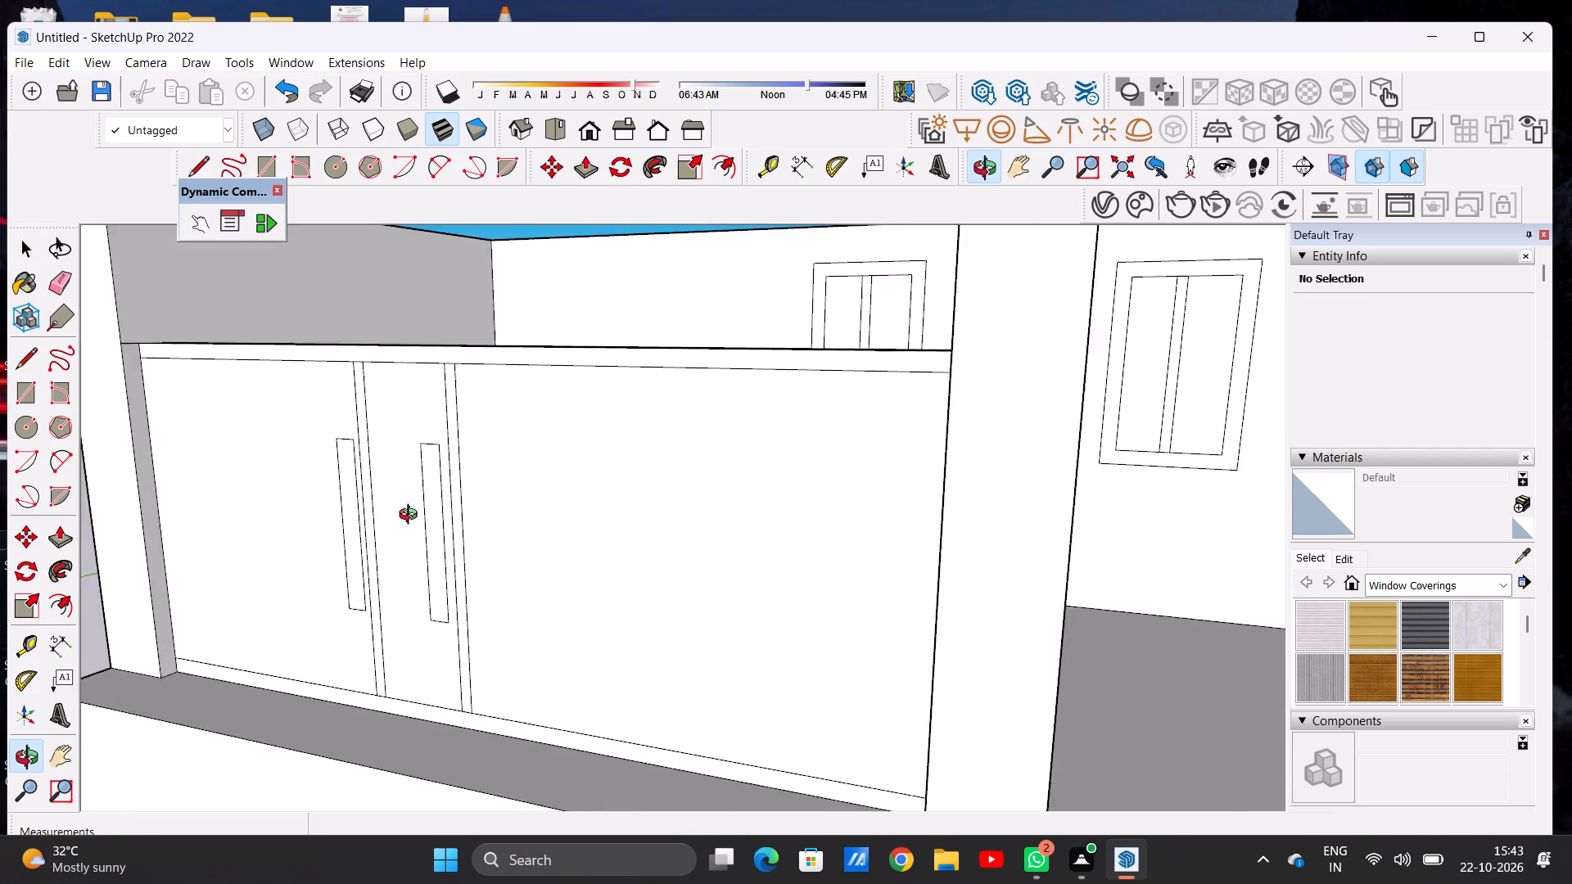
pyautogui.moveTo(412, 516); pyautogui.dragTo(535, 516, button='middle')
pyautogui.scroll(-10, 536, 516)
pyautogui.scroll(1, 536, 516)
pyautogui.scroll(-1, 536, 516)
pyautogui.scroll(1, 536, 516)
pyautogui.scroll(-8, 536, 516)
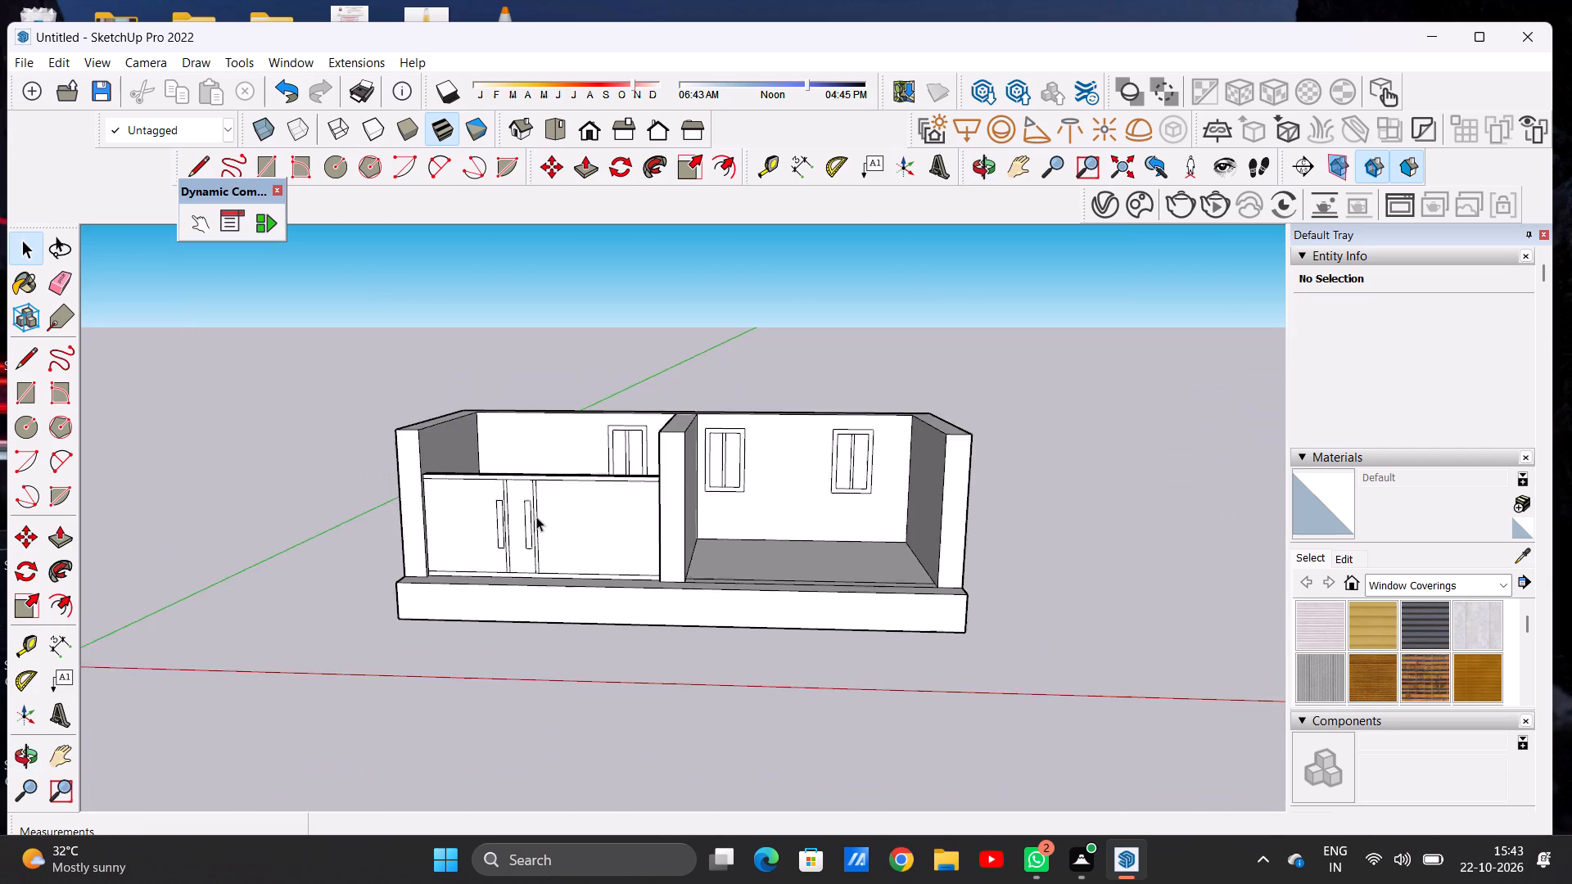
pyautogui.scroll(-3, 536, 516)
pyautogui.scroll(6, 615, 498)
pyautogui.moveTo(627, 422); pyautogui.dragTo(651, 577, button='middle')
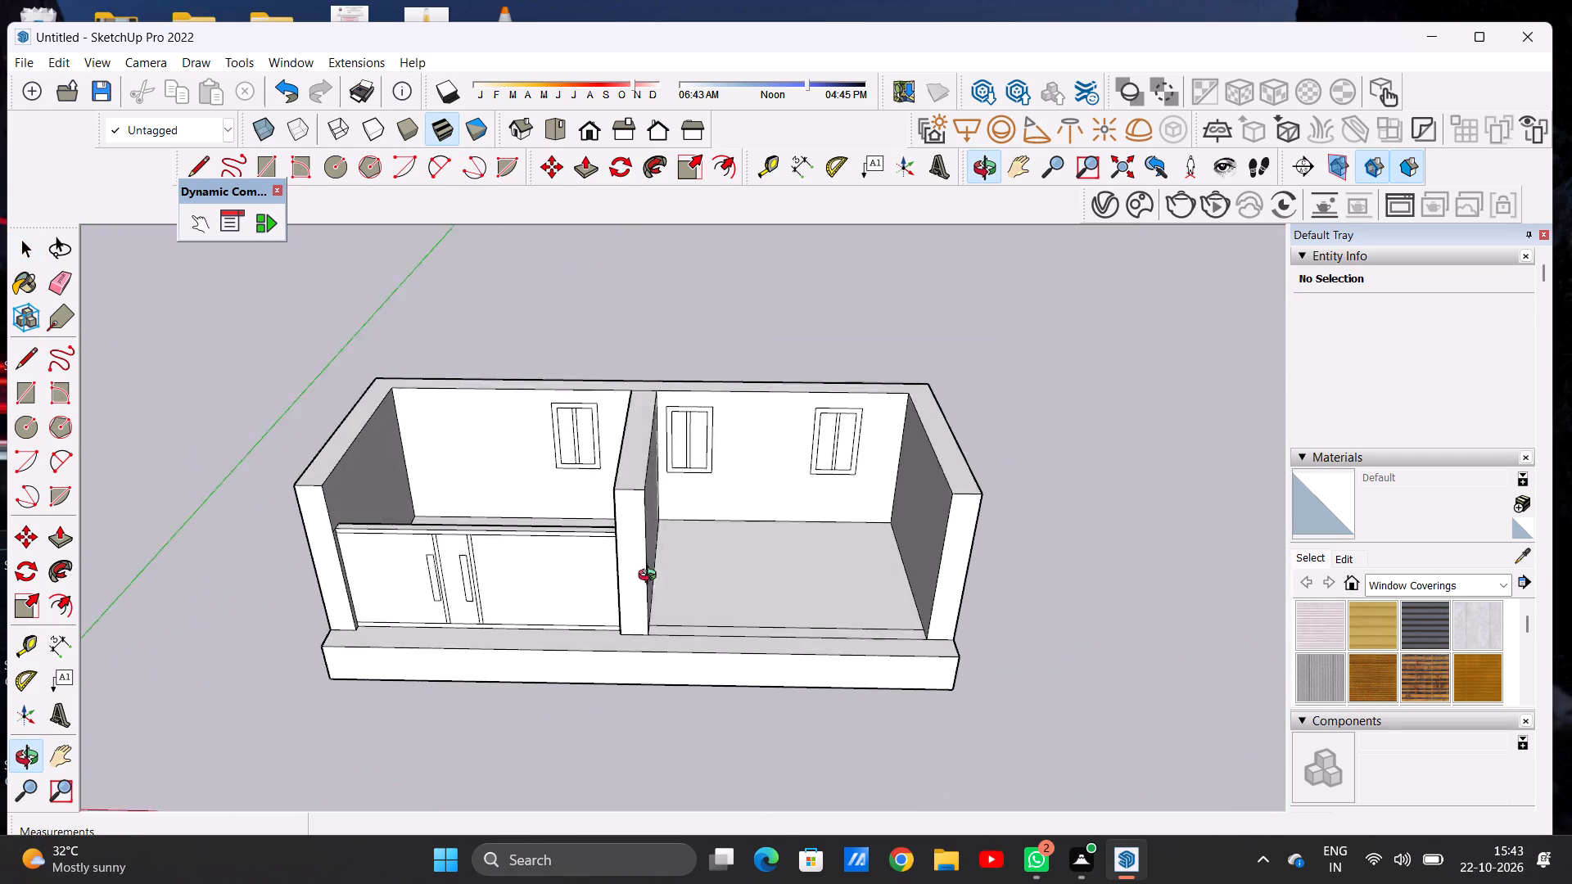
pyautogui.moveTo(651, 577); pyautogui.dragTo(653, 462, button='middle')
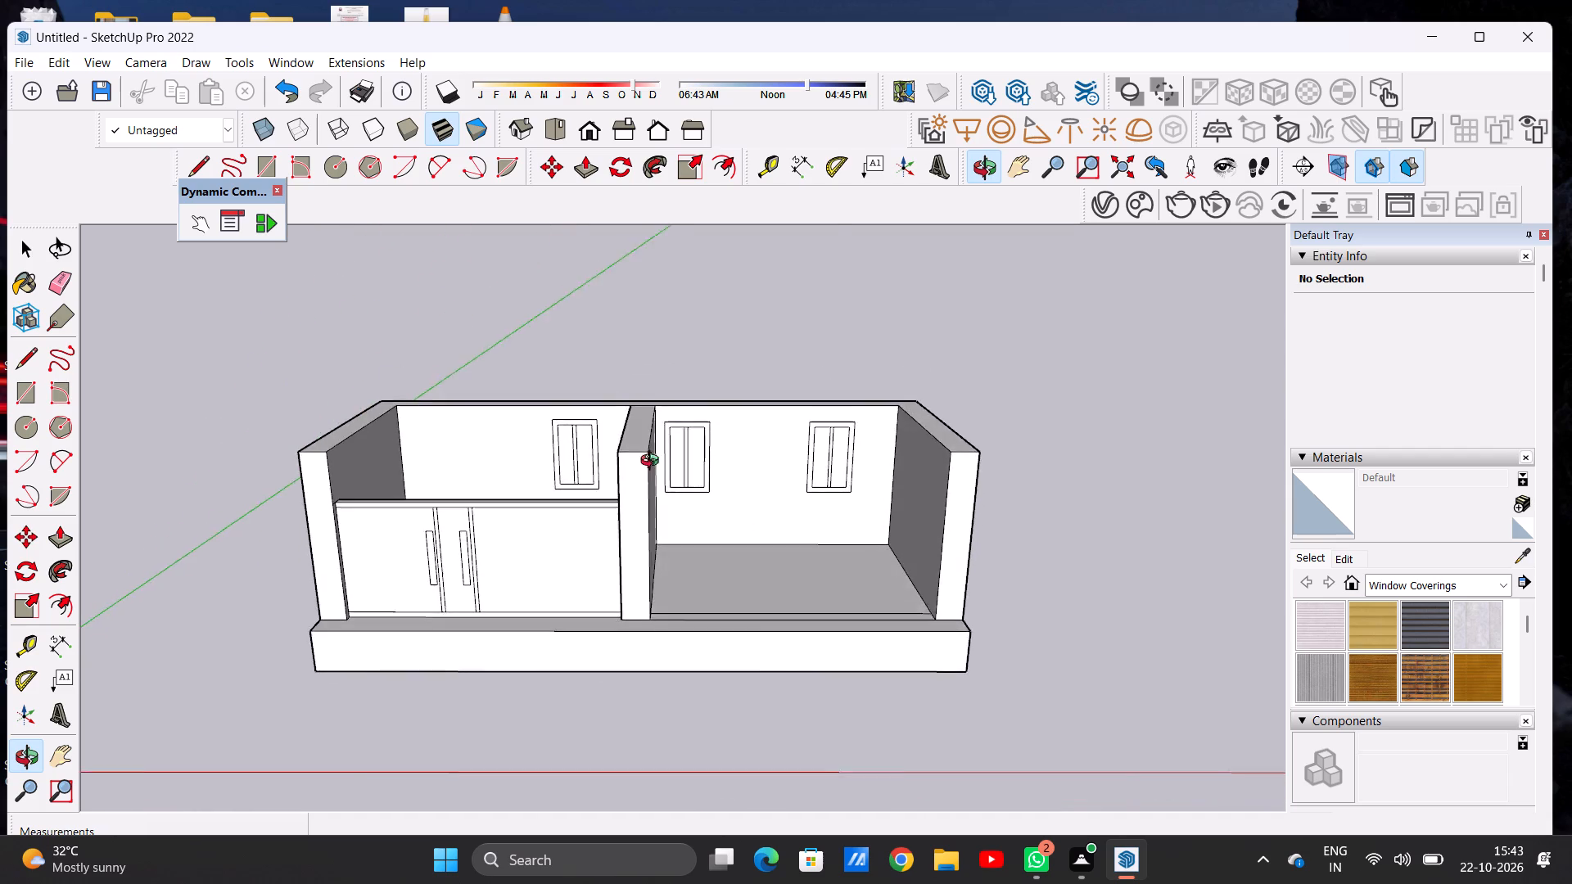
pyautogui.moveTo(653, 462); pyautogui.dragTo(663, 405, button='middle')
pyautogui.scroll(-4, 618, 495)
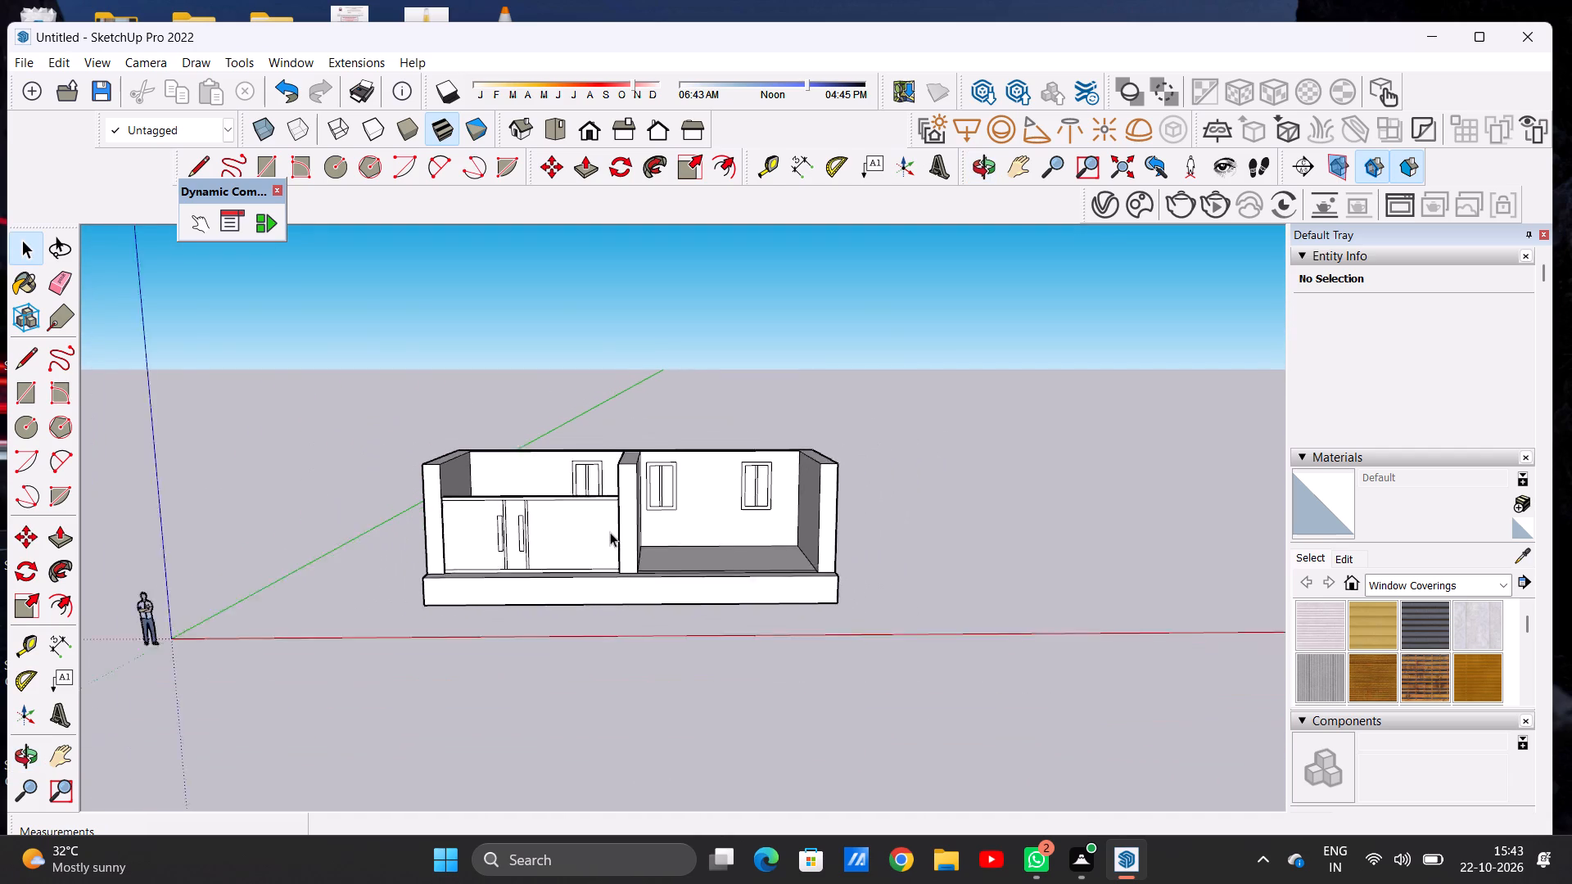
pyautogui.scroll(-2, 610, 532)
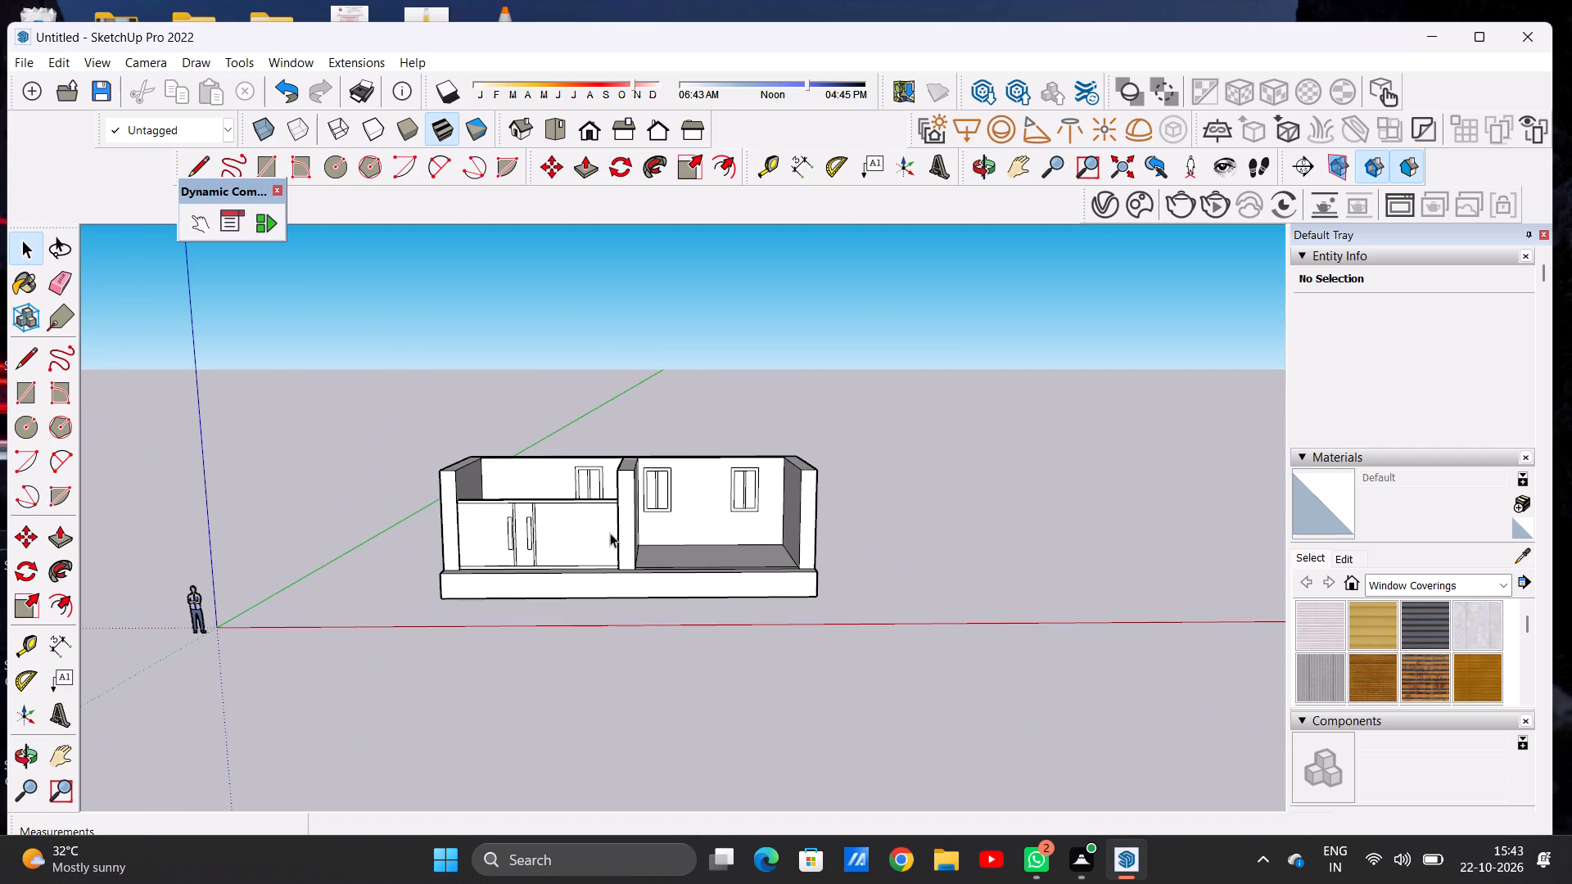
pyautogui.scroll(-5, 610, 545)
pyautogui.scroll(6, 628, 531)
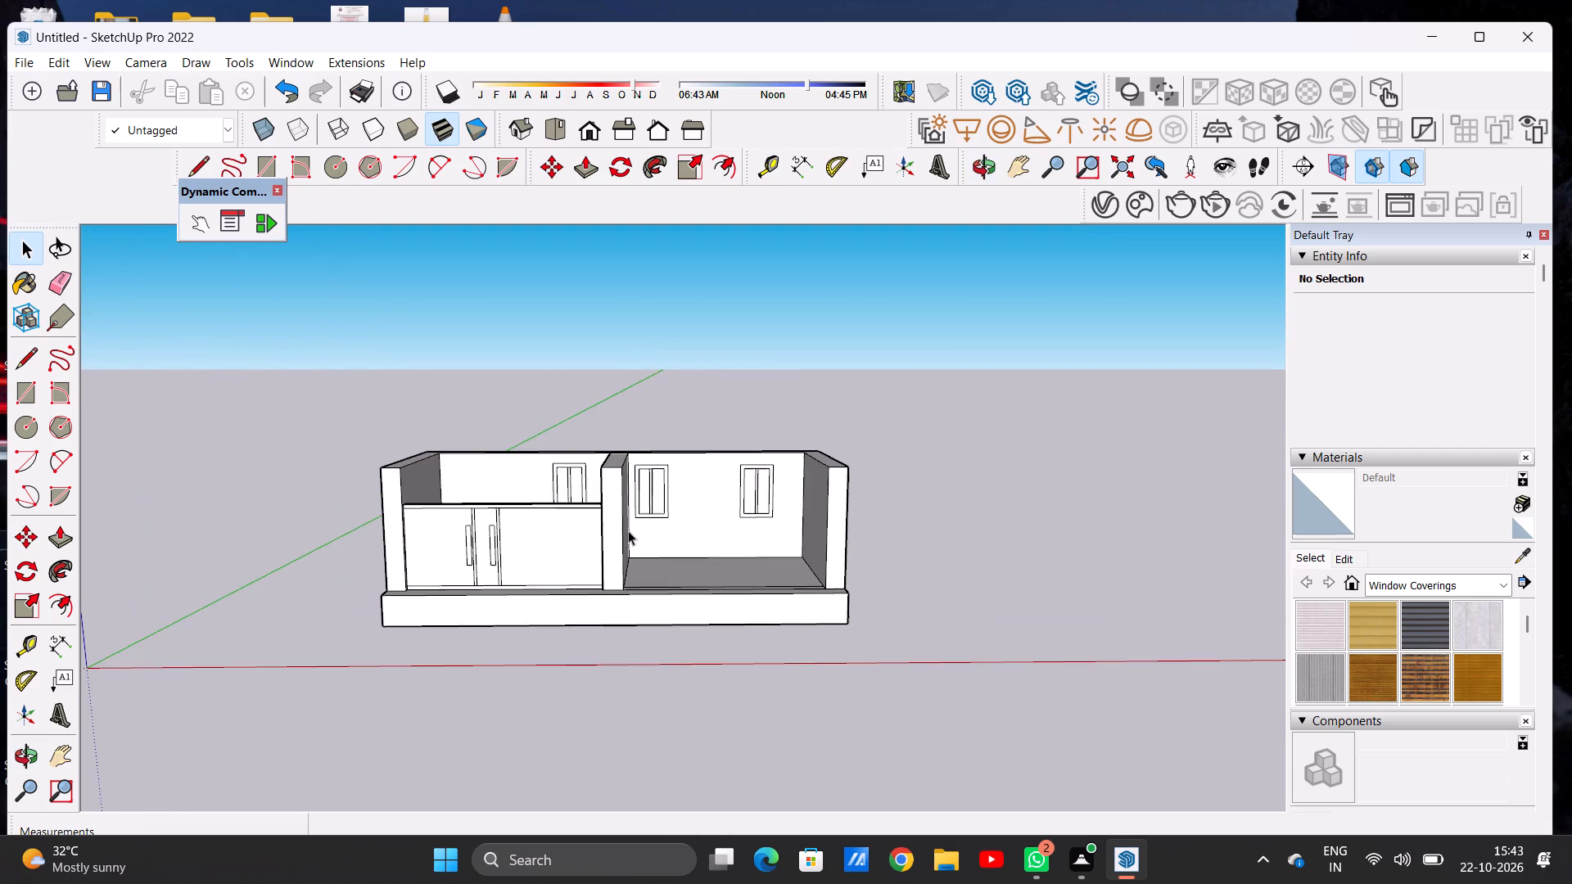
# Push/Pull the narrow floor strip at the open bay's front up about 10' 3", referencing the neighbouring front wall's top.
pyautogui.moveTo(657, 566); pyautogui.dragTo(645, 728, button='middle')
pyautogui.scroll(8, 635, 610)
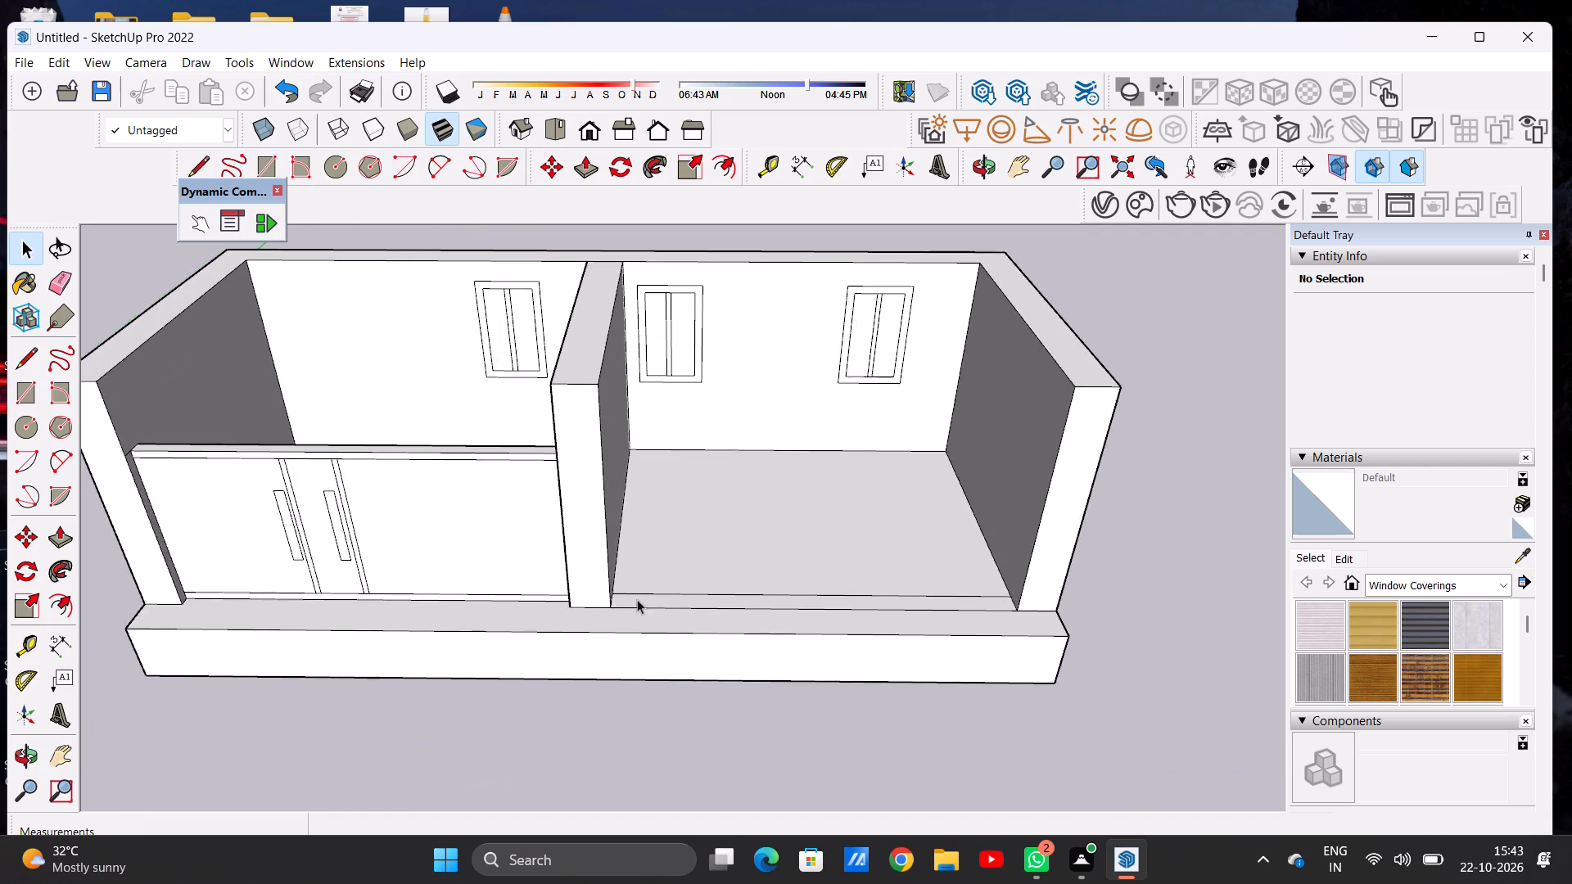
pyautogui.scroll(6, 637, 599)
pyautogui.press('p')
pyautogui.scroll(6, 637, 599)
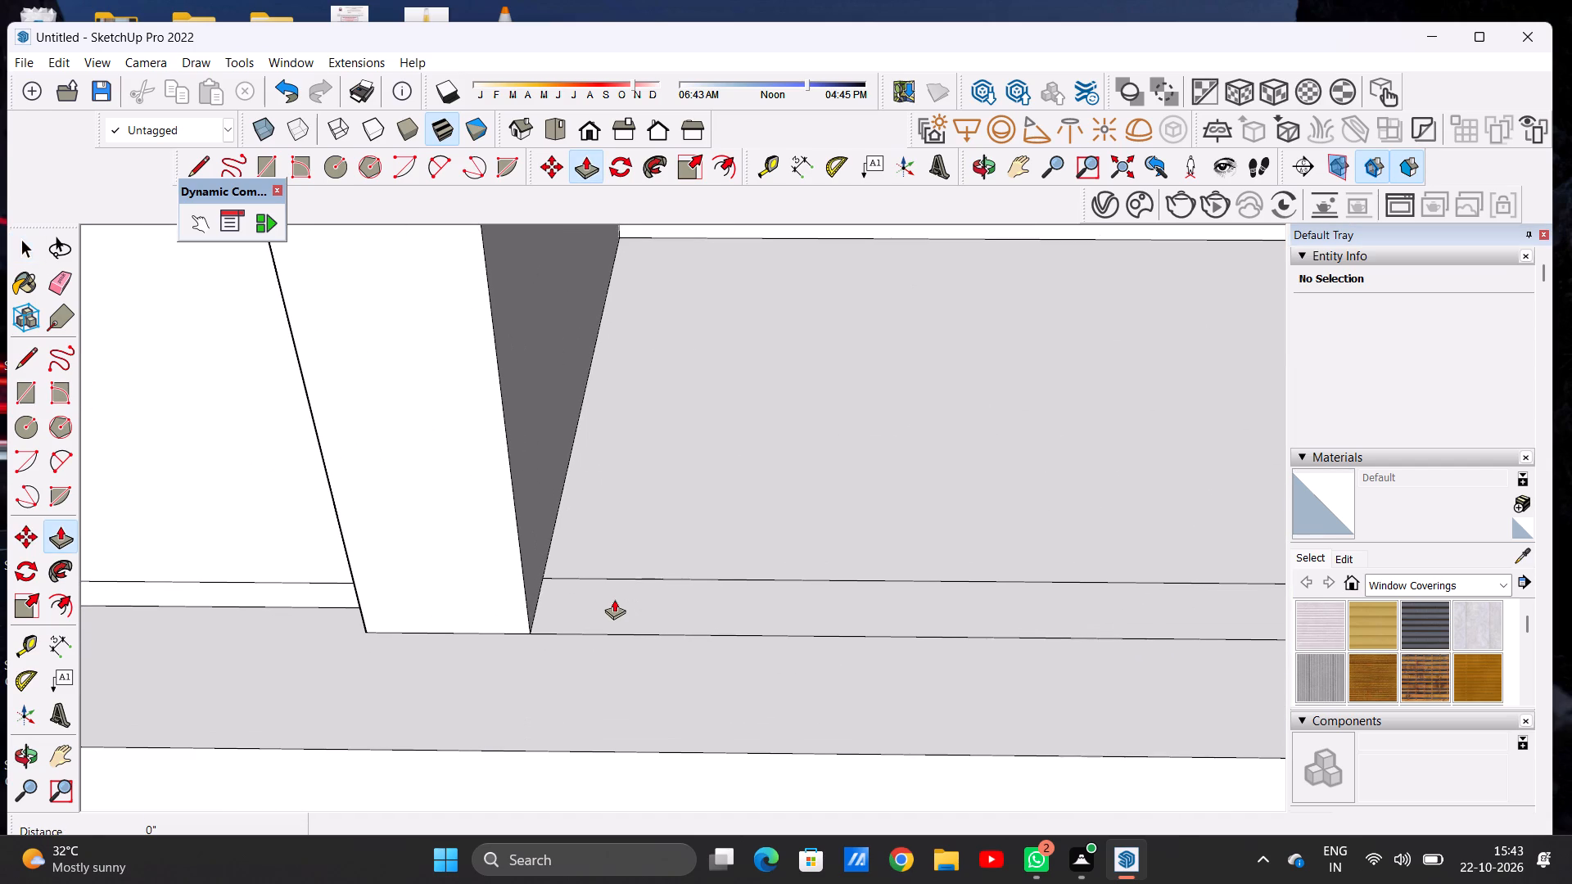
pyautogui.click(614, 599)
pyautogui.scroll(-19, 635, 545)
pyautogui.scroll(8, 629, 452)
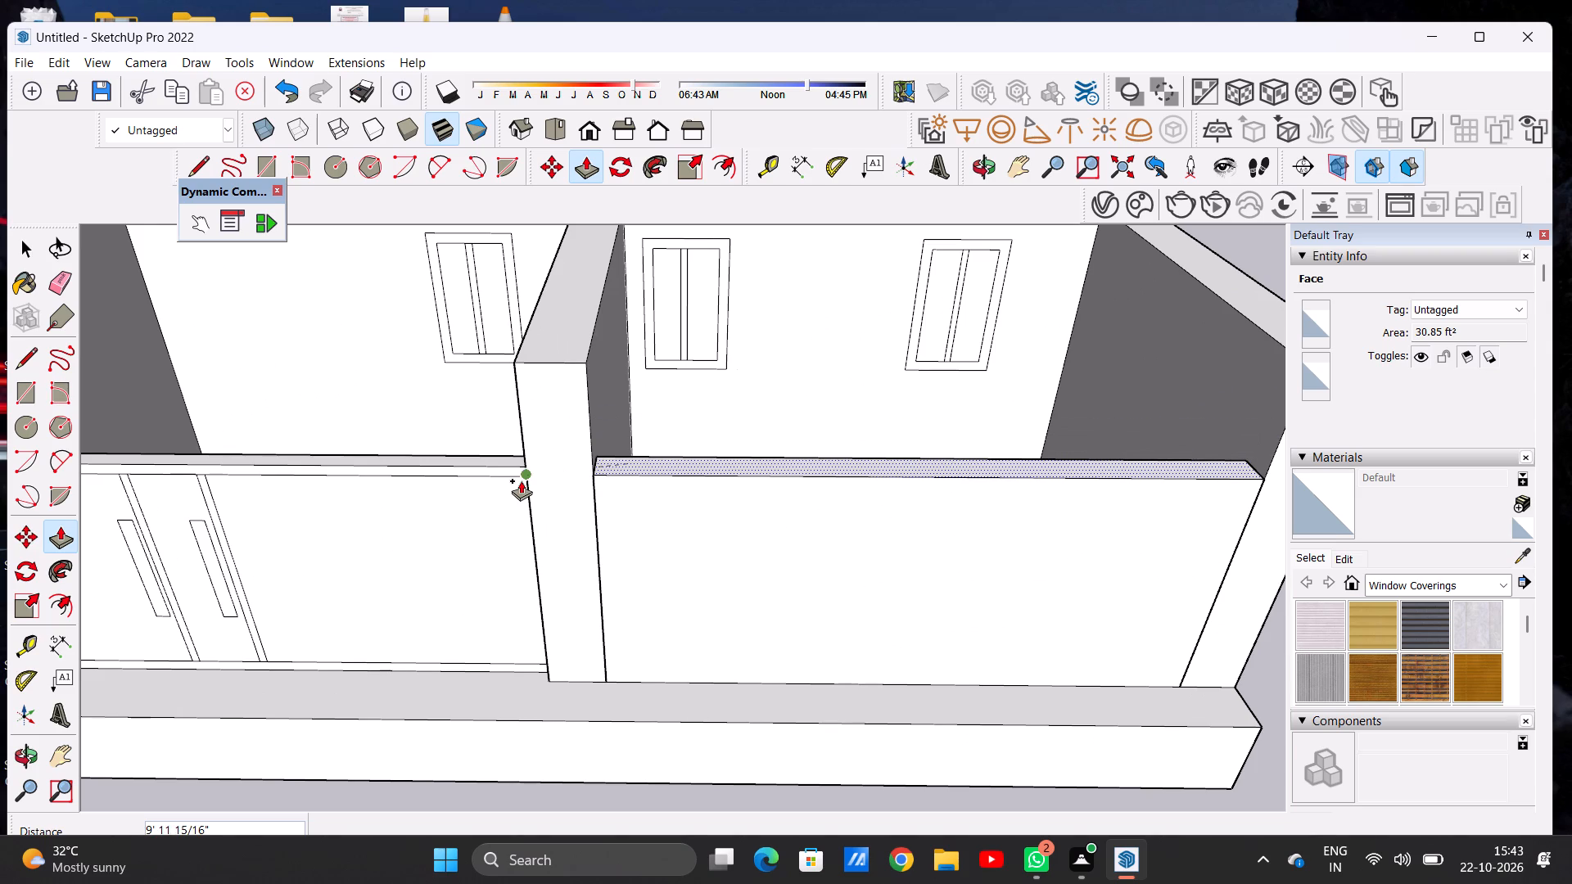
pyautogui.scroll(12, 515, 471)
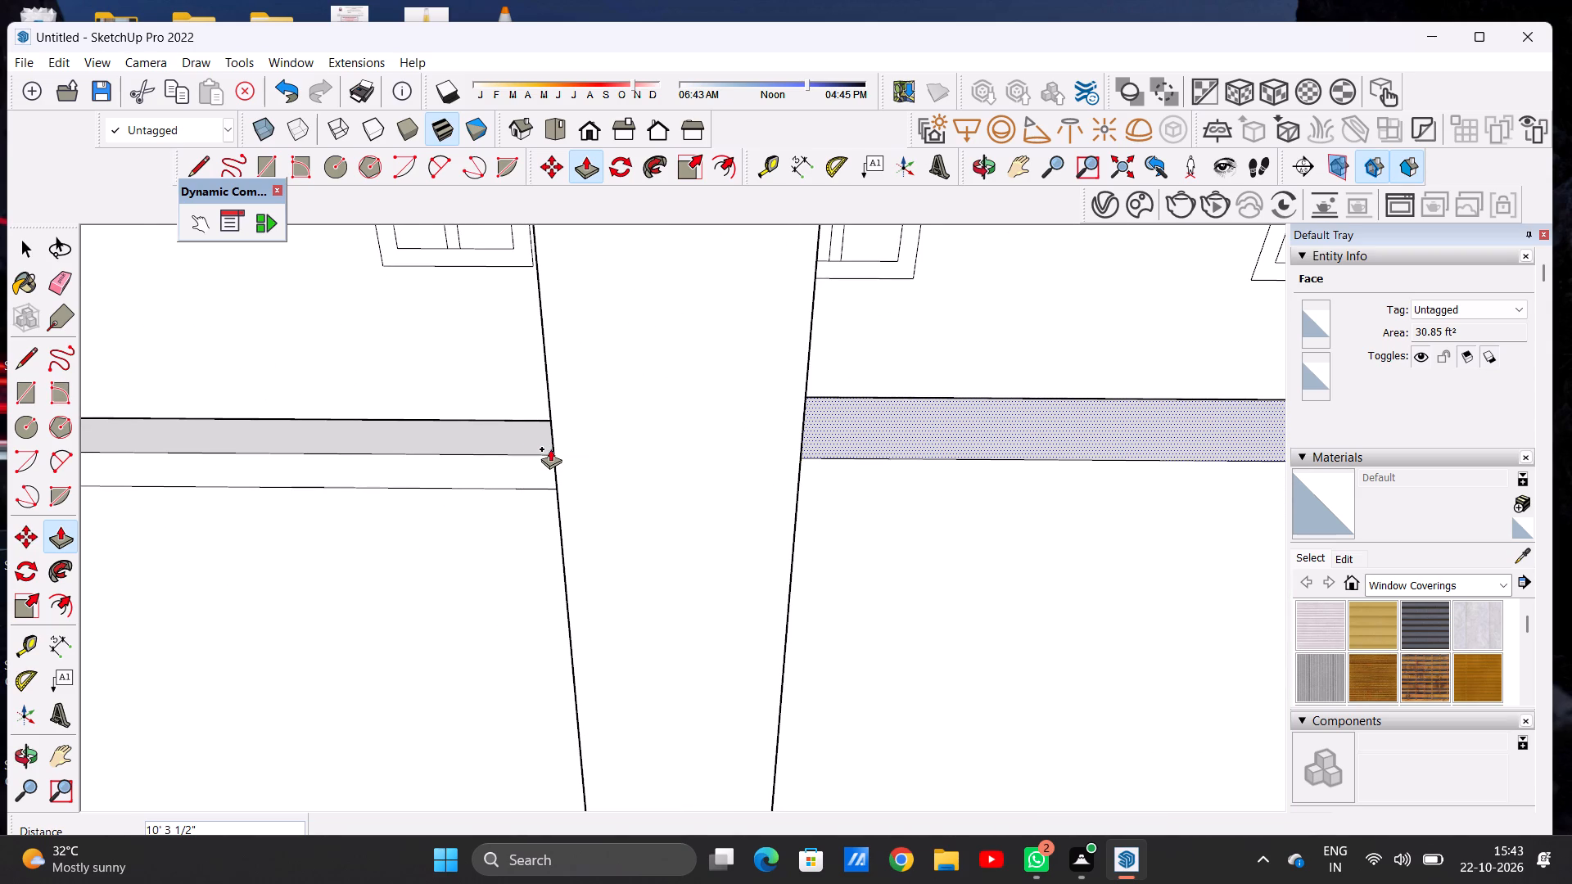
pyautogui.click(550, 449)
pyautogui.press('space')
# Compare the top edges of the two front walls on either side of the divider from the front.
pyautogui.scroll(-8, 565, 527)
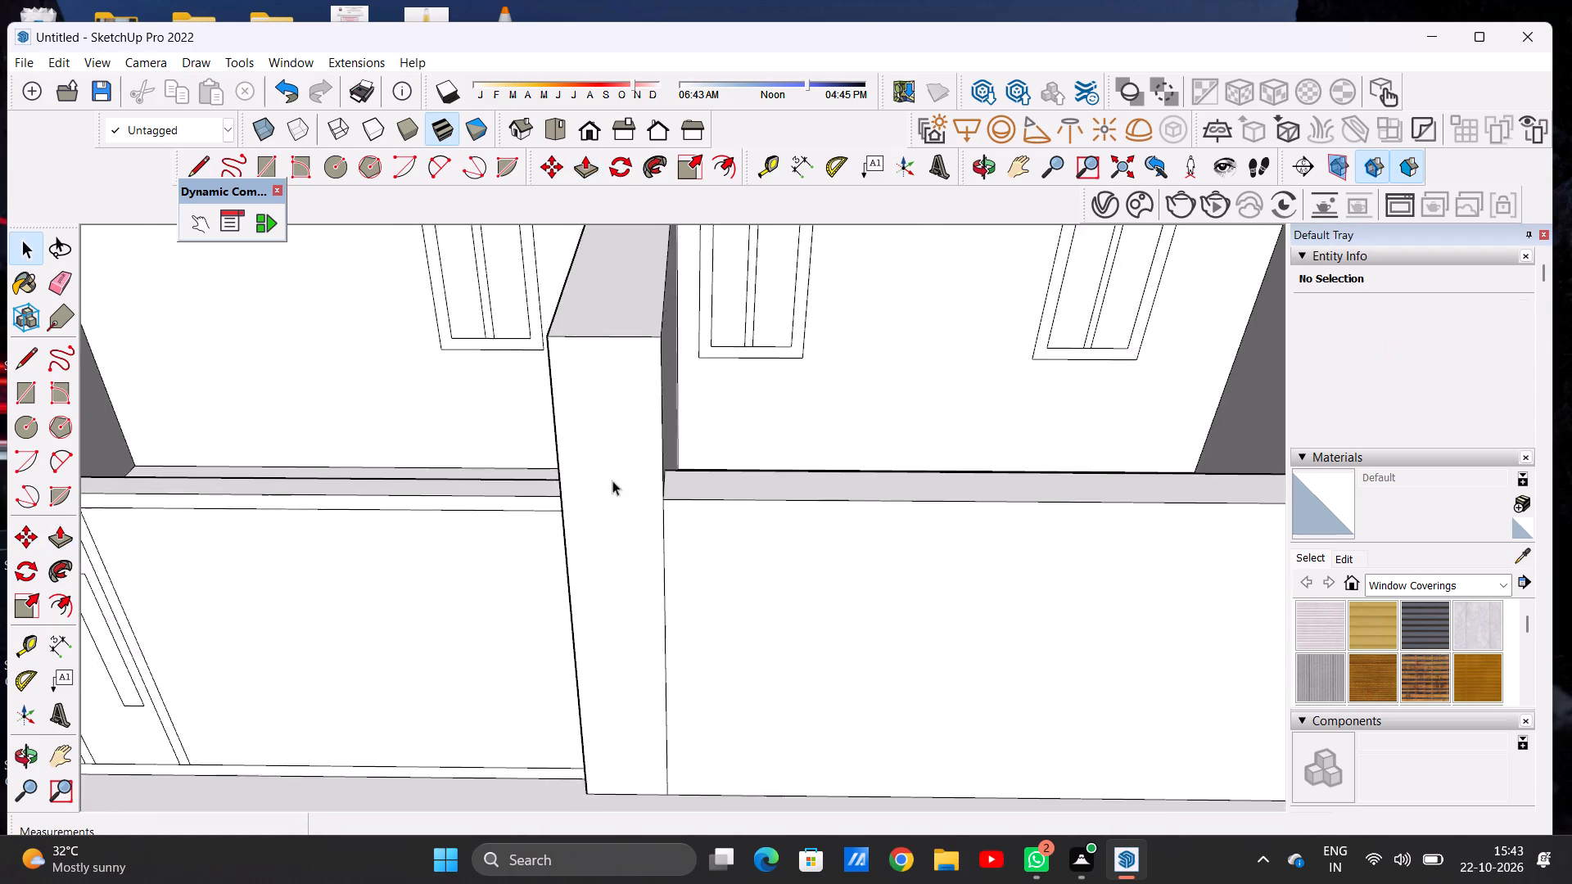
pyautogui.scroll(-7, 612, 480)
pyautogui.scroll(1, 702, 431)
pyautogui.scroll(-7, 702, 431)
pyautogui.moveTo(727, 534); pyautogui.dragTo(713, 404, button='middle')
pyautogui.scroll(6, 671, 446)
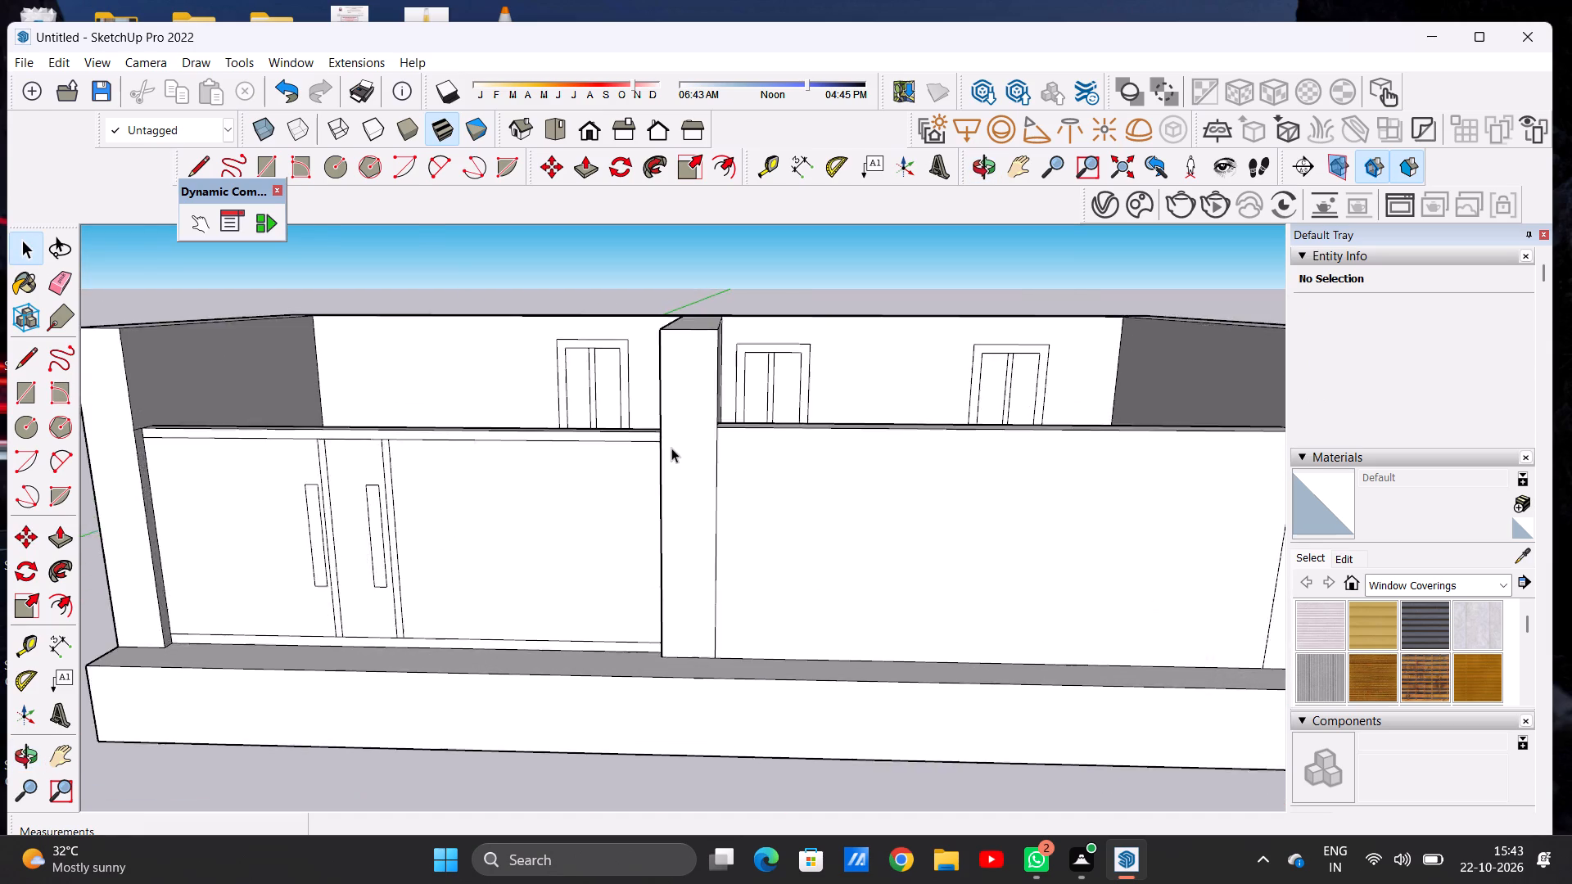
pyautogui.scroll(6, 671, 448)
pyautogui.press('l')
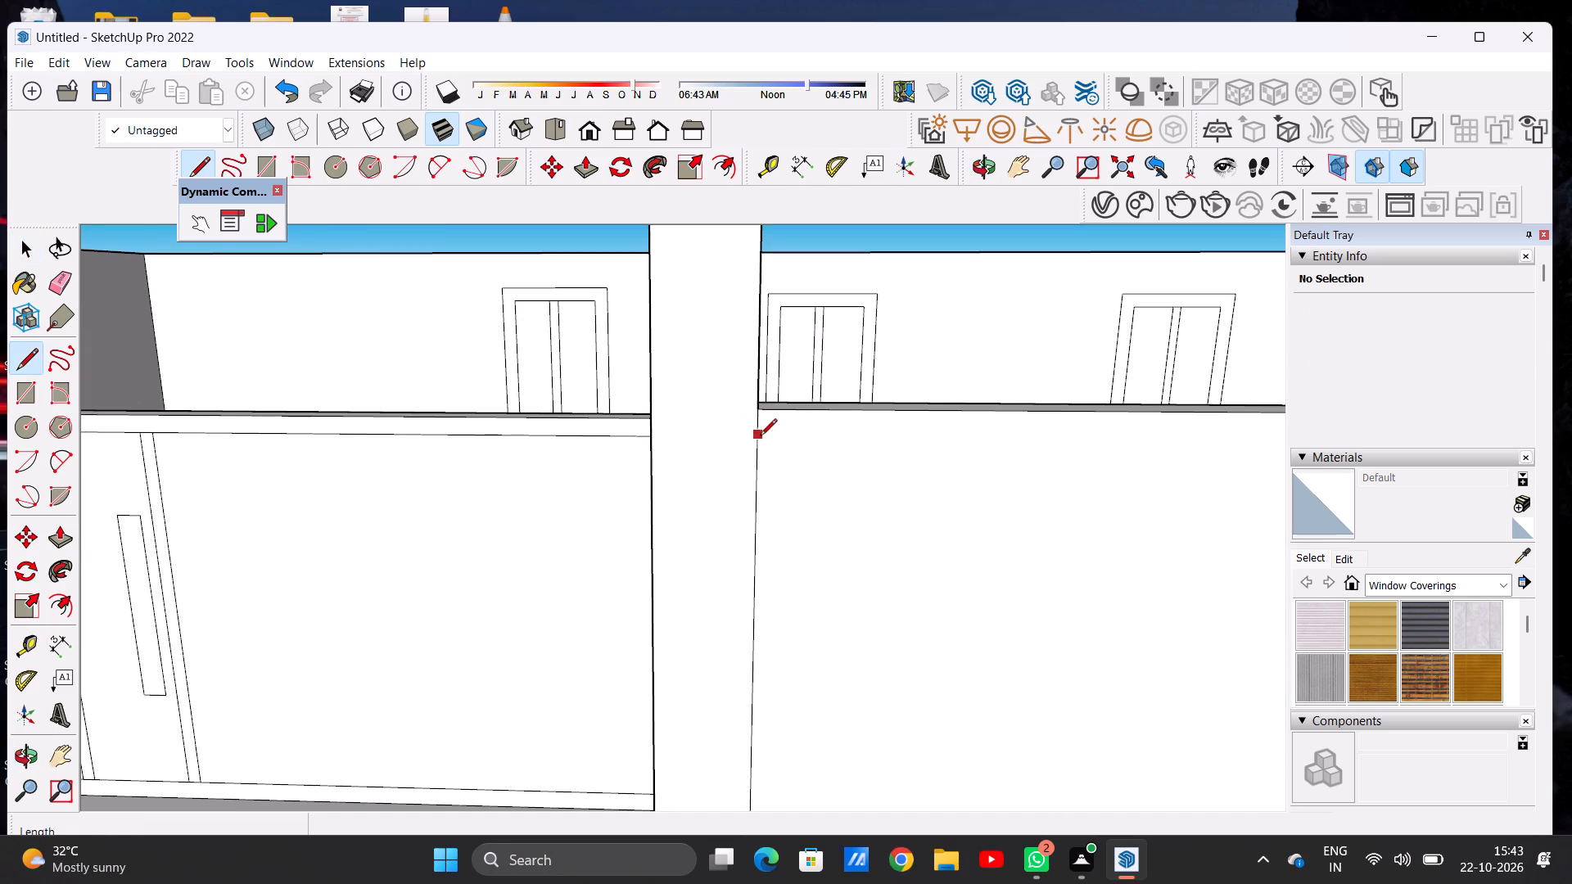
pyautogui.press('space')
# Push/Pull the plain front wall's top face about 3 1/2", referencing the panelled front wall's top on the other side of the divider.
pyautogui.scroll(-9, 760, 432)
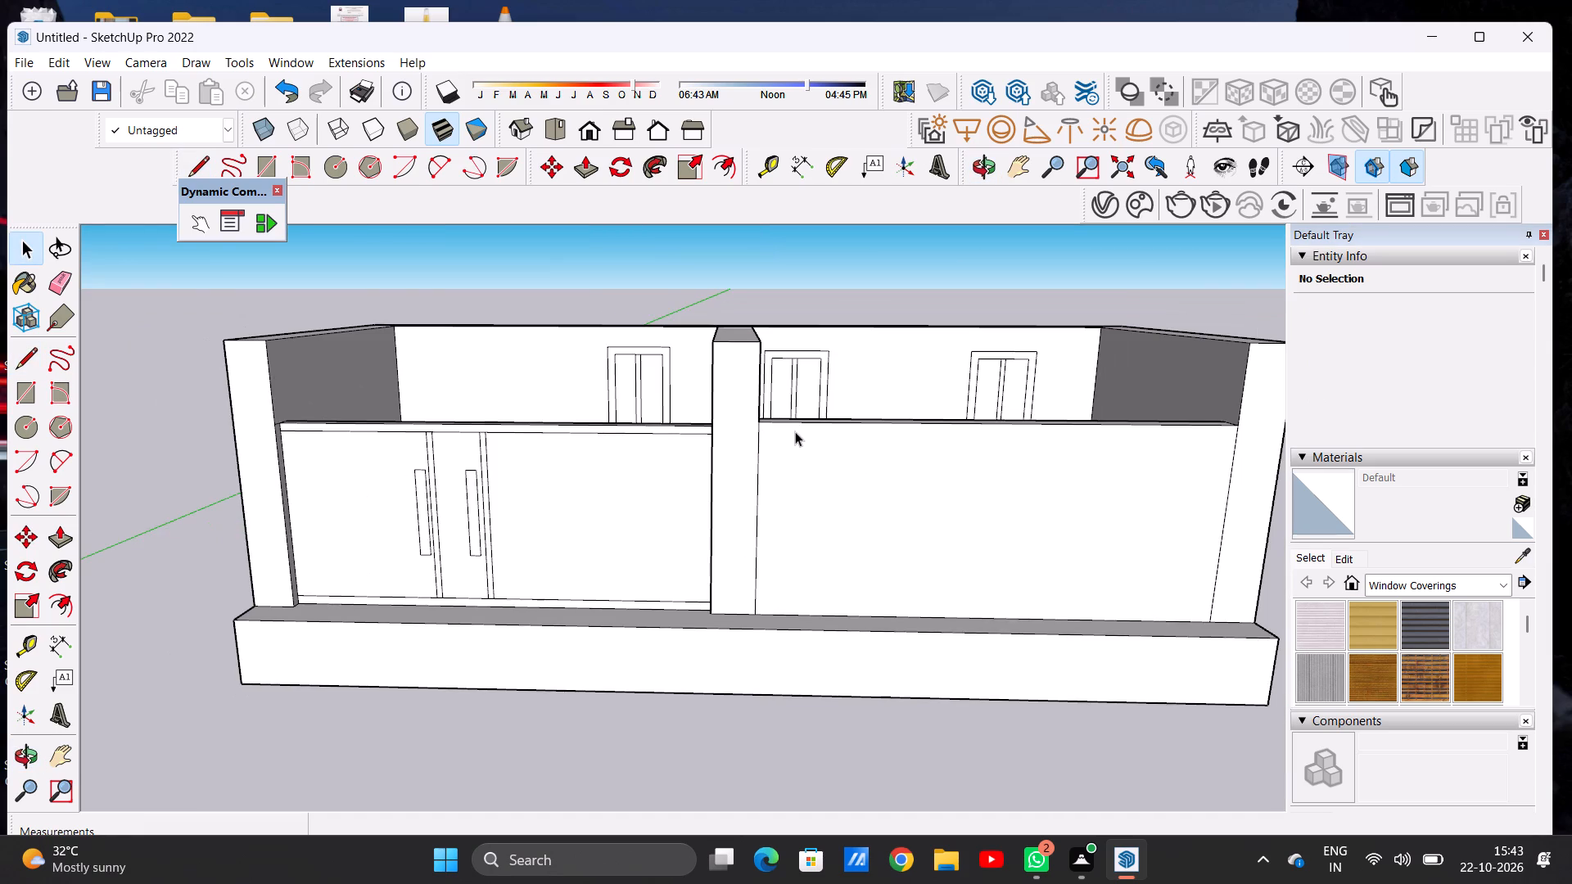
pyautogui.scroll(7, 796, 431)
pyautogui.press('p')
pyautogui.moveTo(819, 451); pyautogui.dragTo(845, 600, button='middle')
pyautogui.scroll(5, 779, 599)
pyautogui.scroll(-1, 779, 599)
pyautogui.scroll(1, 779, 599)
pyautogui.click(779, 599)
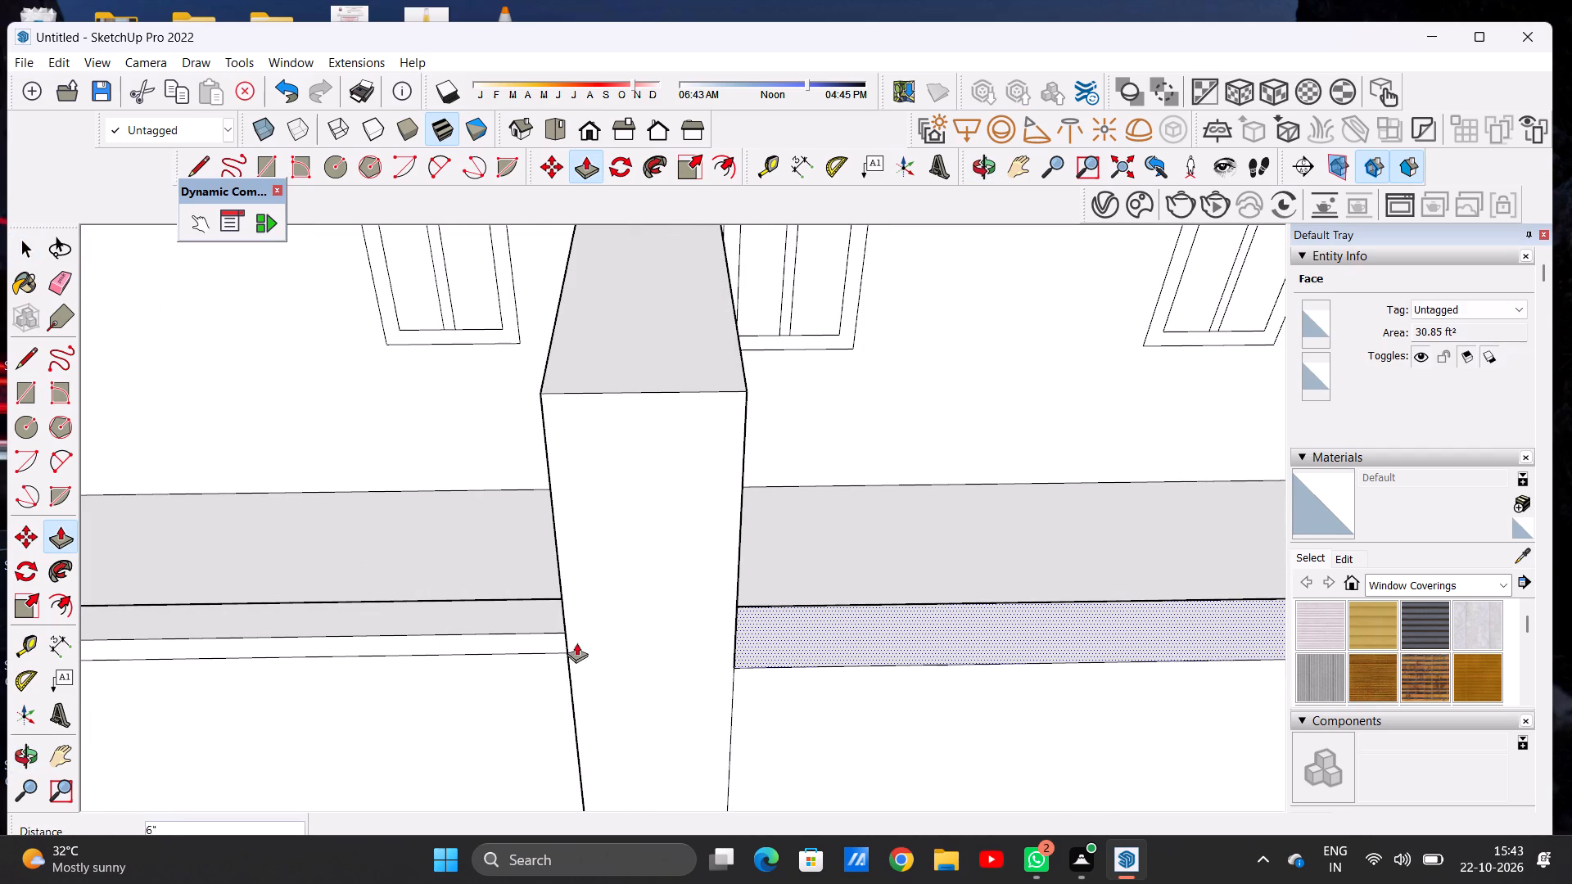
pyautogui.scroll(13, 561, 625)
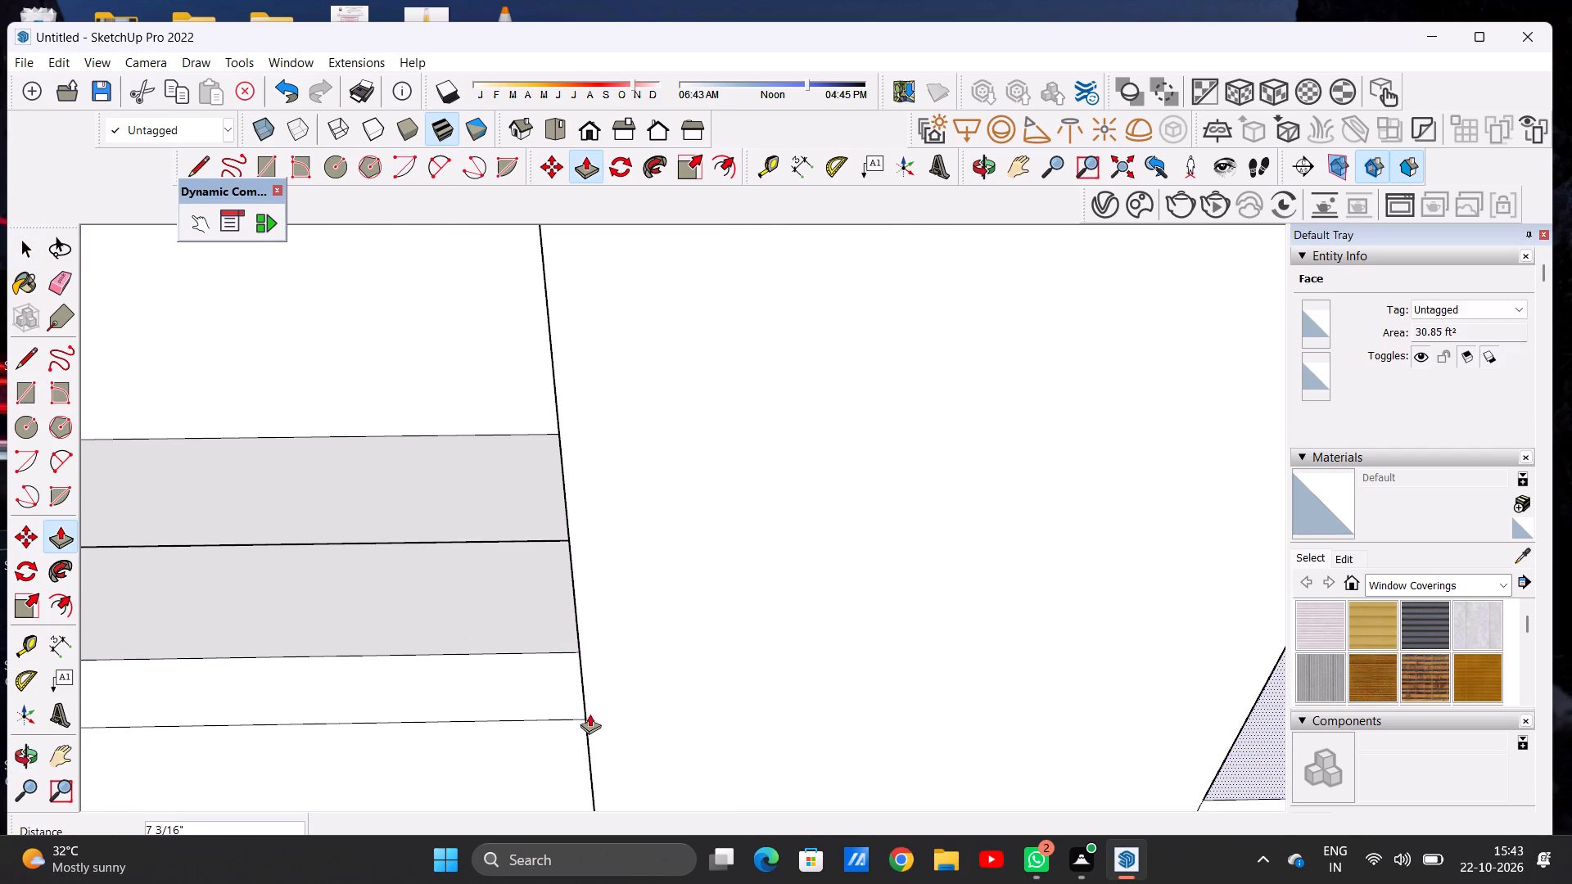
pyautogui.click(565, 650)
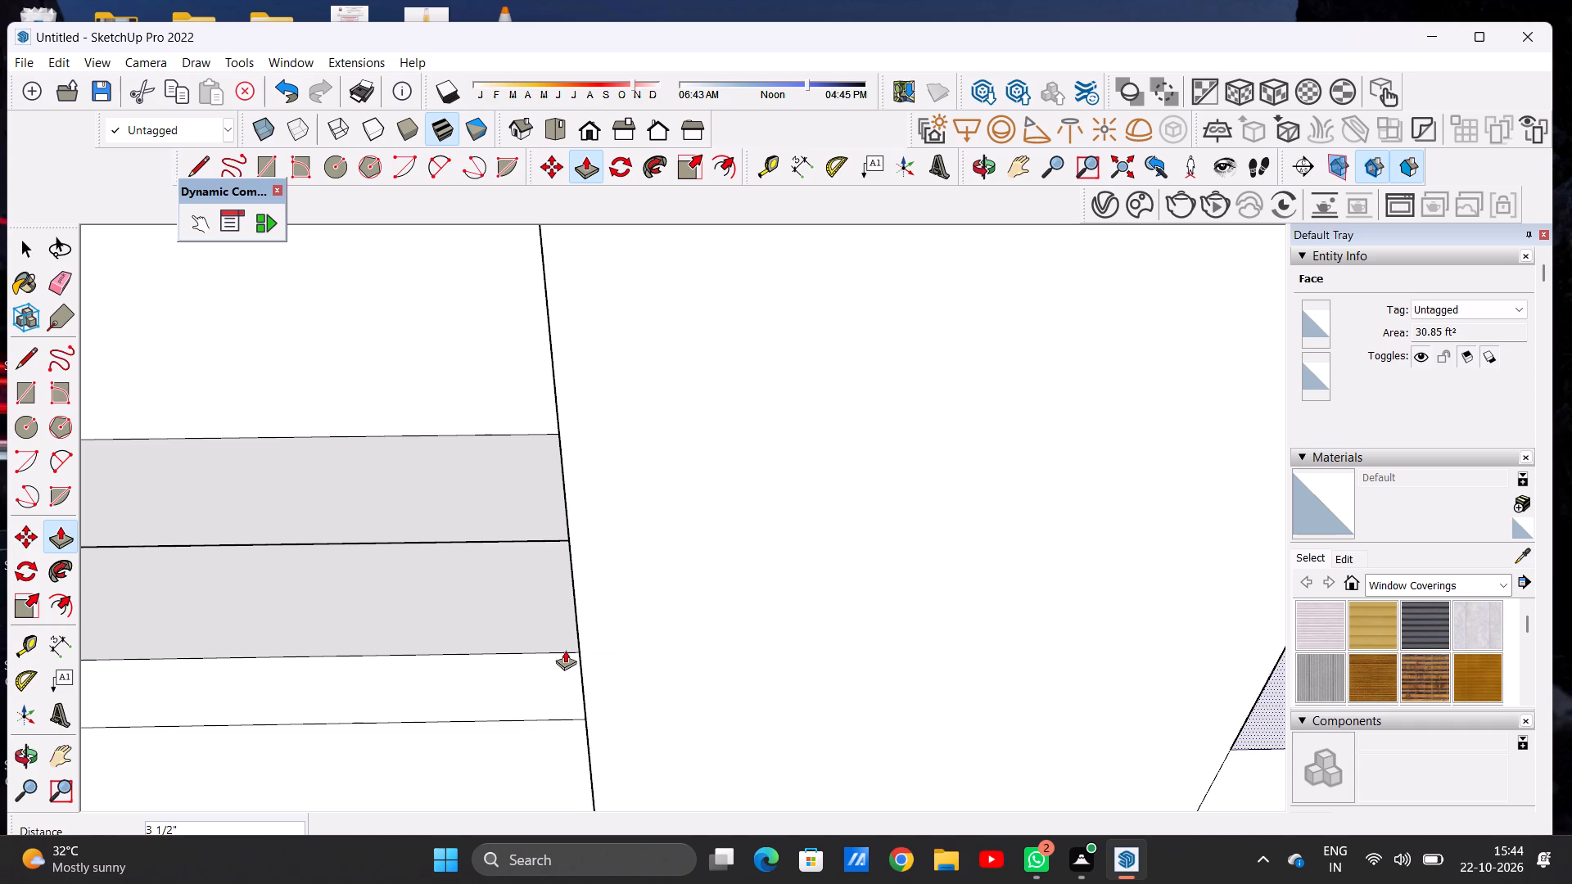
pyautogui.press('space')
# Draw a horizontal line about 2' 4 3/8" across the divider's front face, continuing the panelled wall's upper line.
pyautogui.scroll(-17, 565, 649)
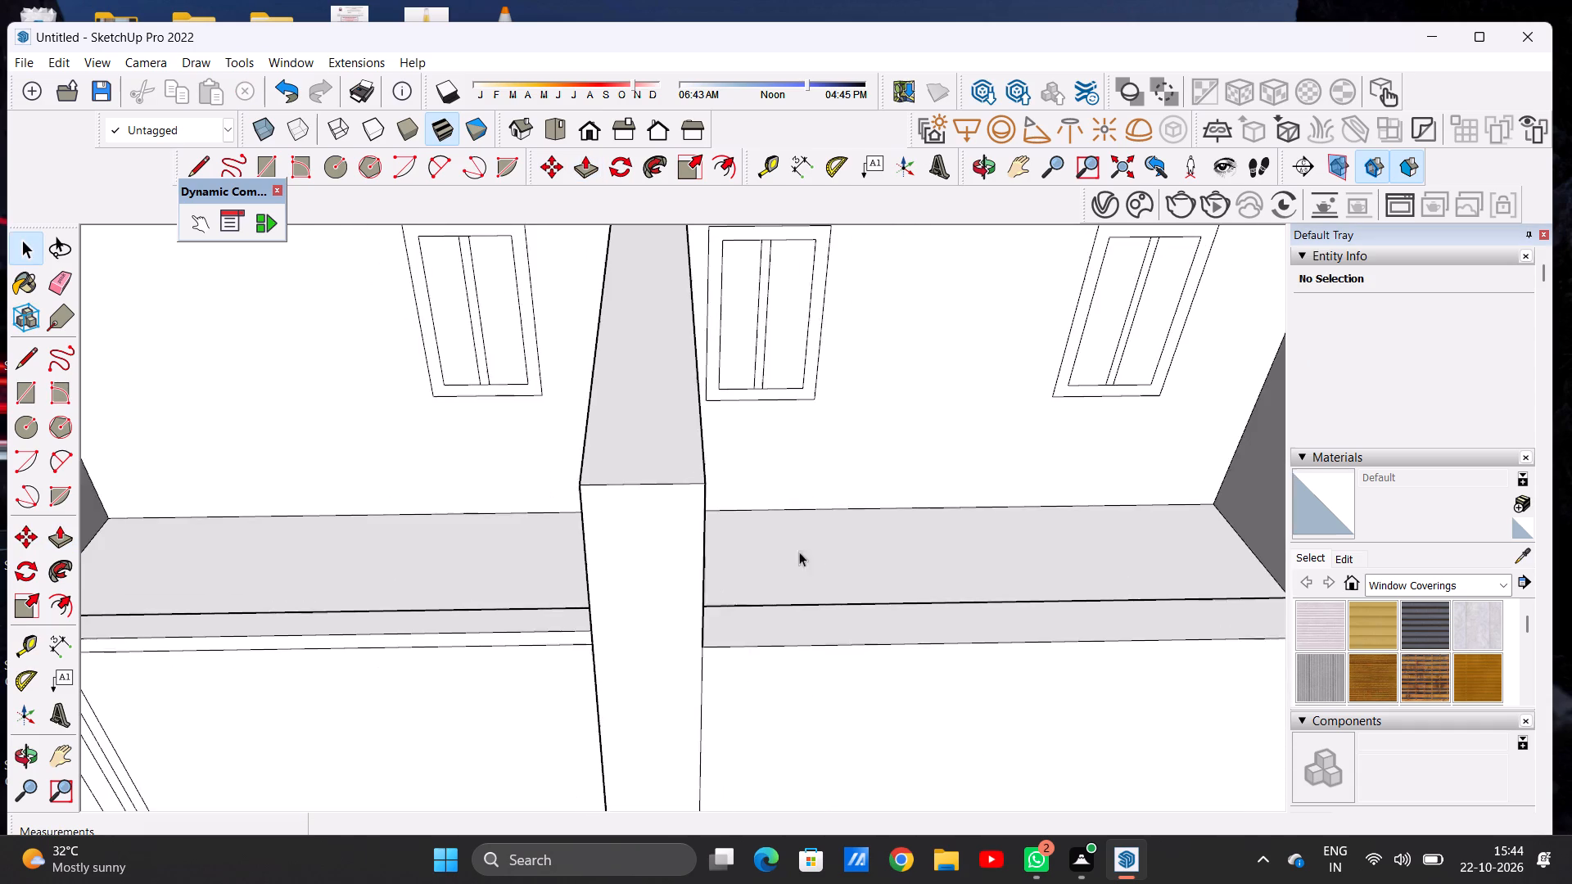
pyautogui.scroll(-15, 799, 552)
pyautogui.scroll(1, 836, 586)
pyautogui.moveTo(836, 586); pyautogui.dragTo(815, 422, button='middle')
pyautogui.scroll(5, 955, 545)
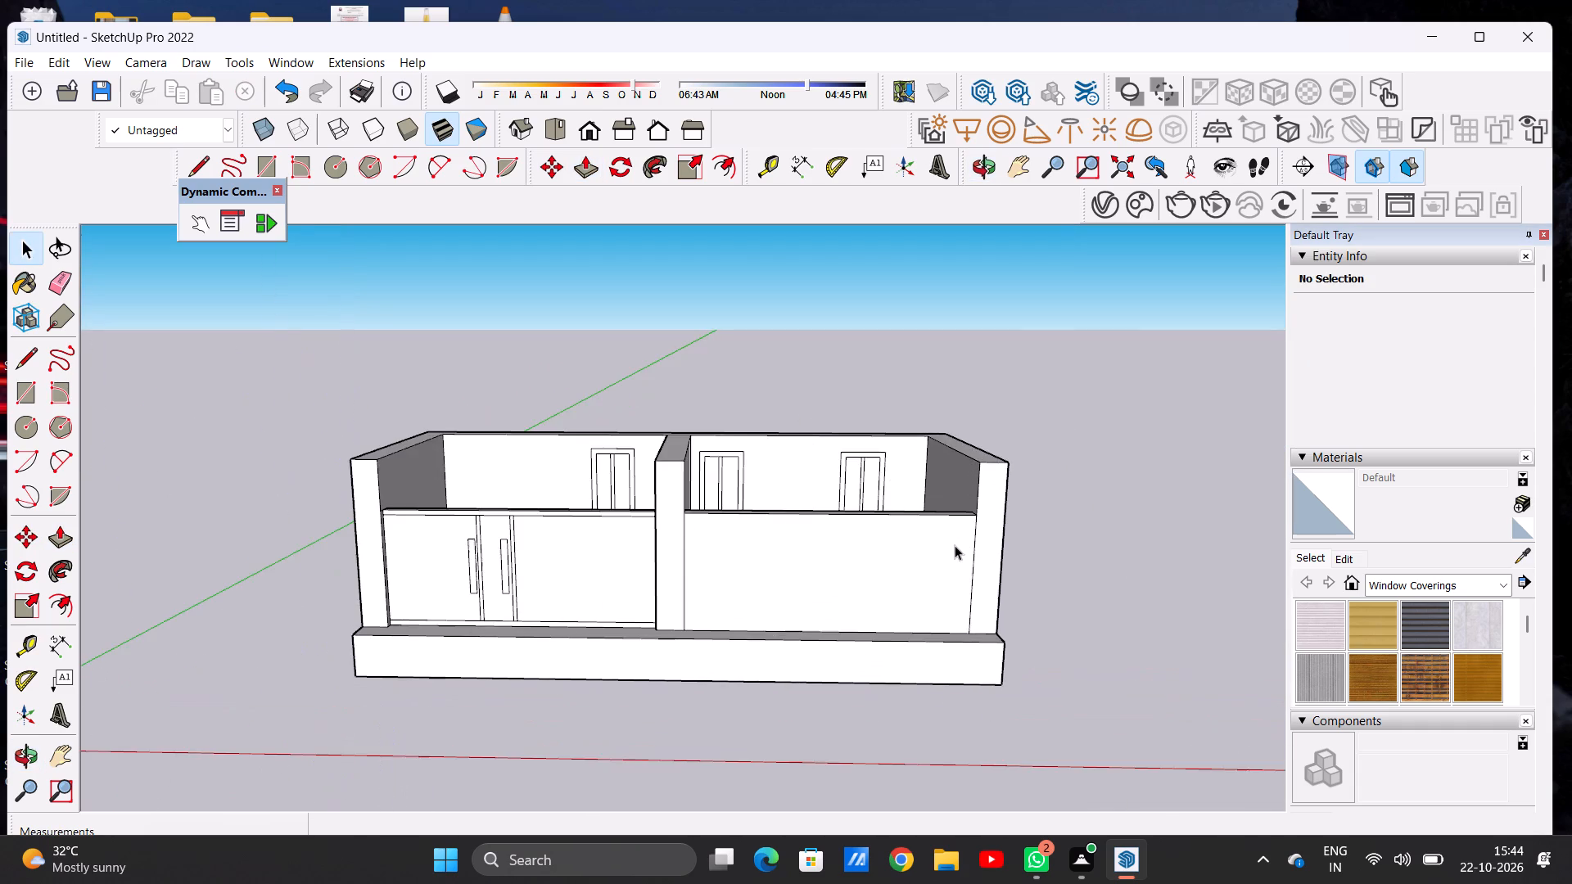
pyautogui.scroll(1, 955, 545)
pyautogui.moveTo(955, 545); pyautogui.dragTo(942, 507, button='middle')
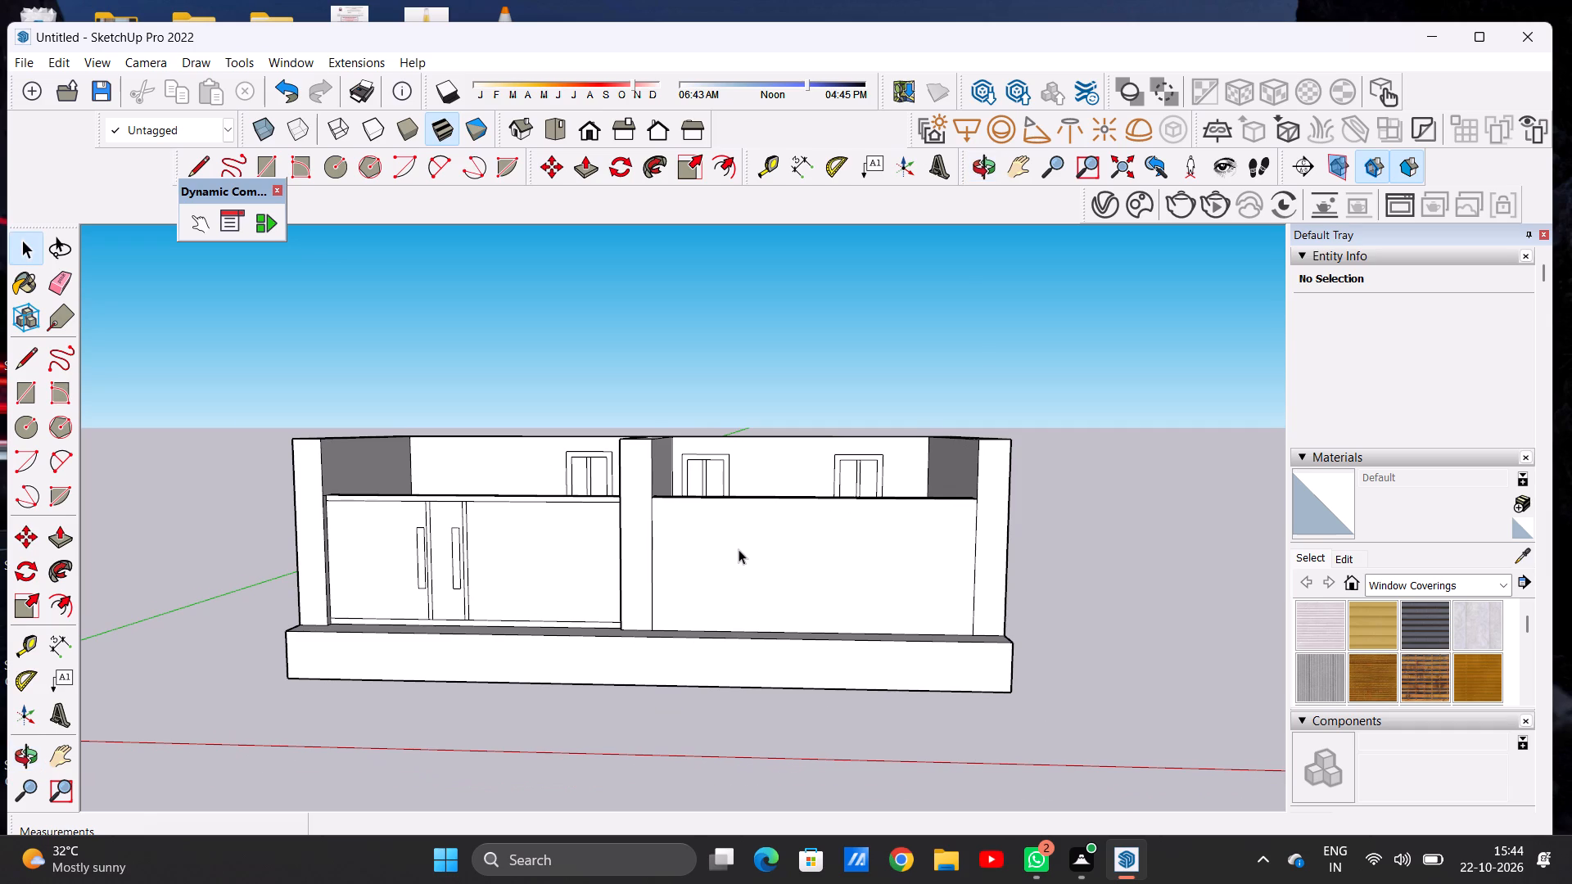
pyautogui.scroll(5, 739, 549)
pyautogui.press('l')
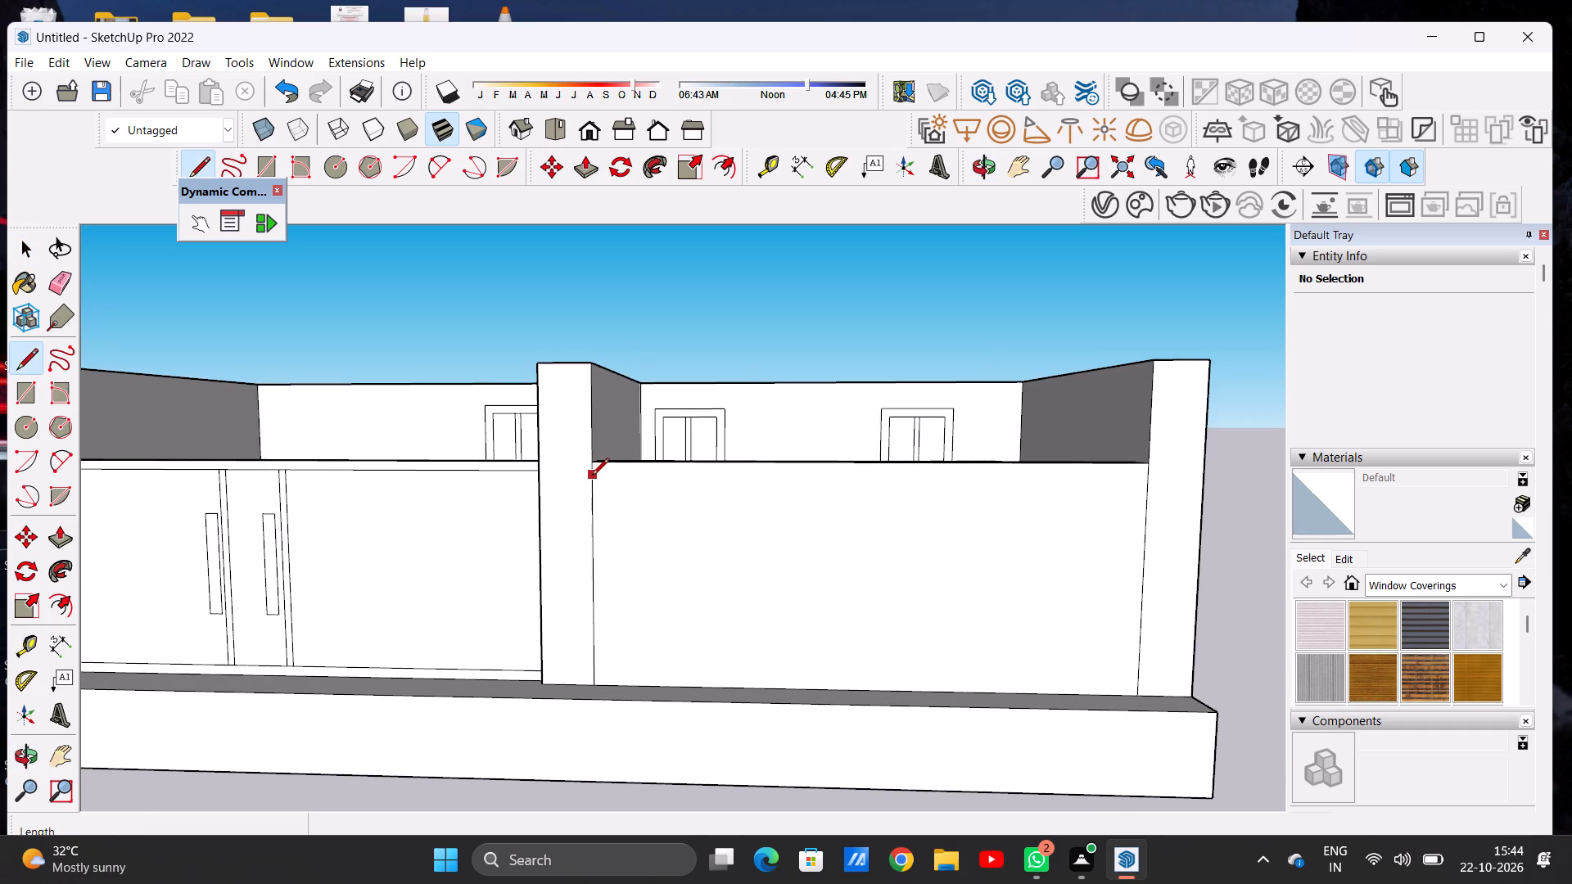
pyautogui.scroll(4, 592, 476)
pyautogui.scroll(-1, 592, 476)
pyautogui.scroll(2, 592, 476)
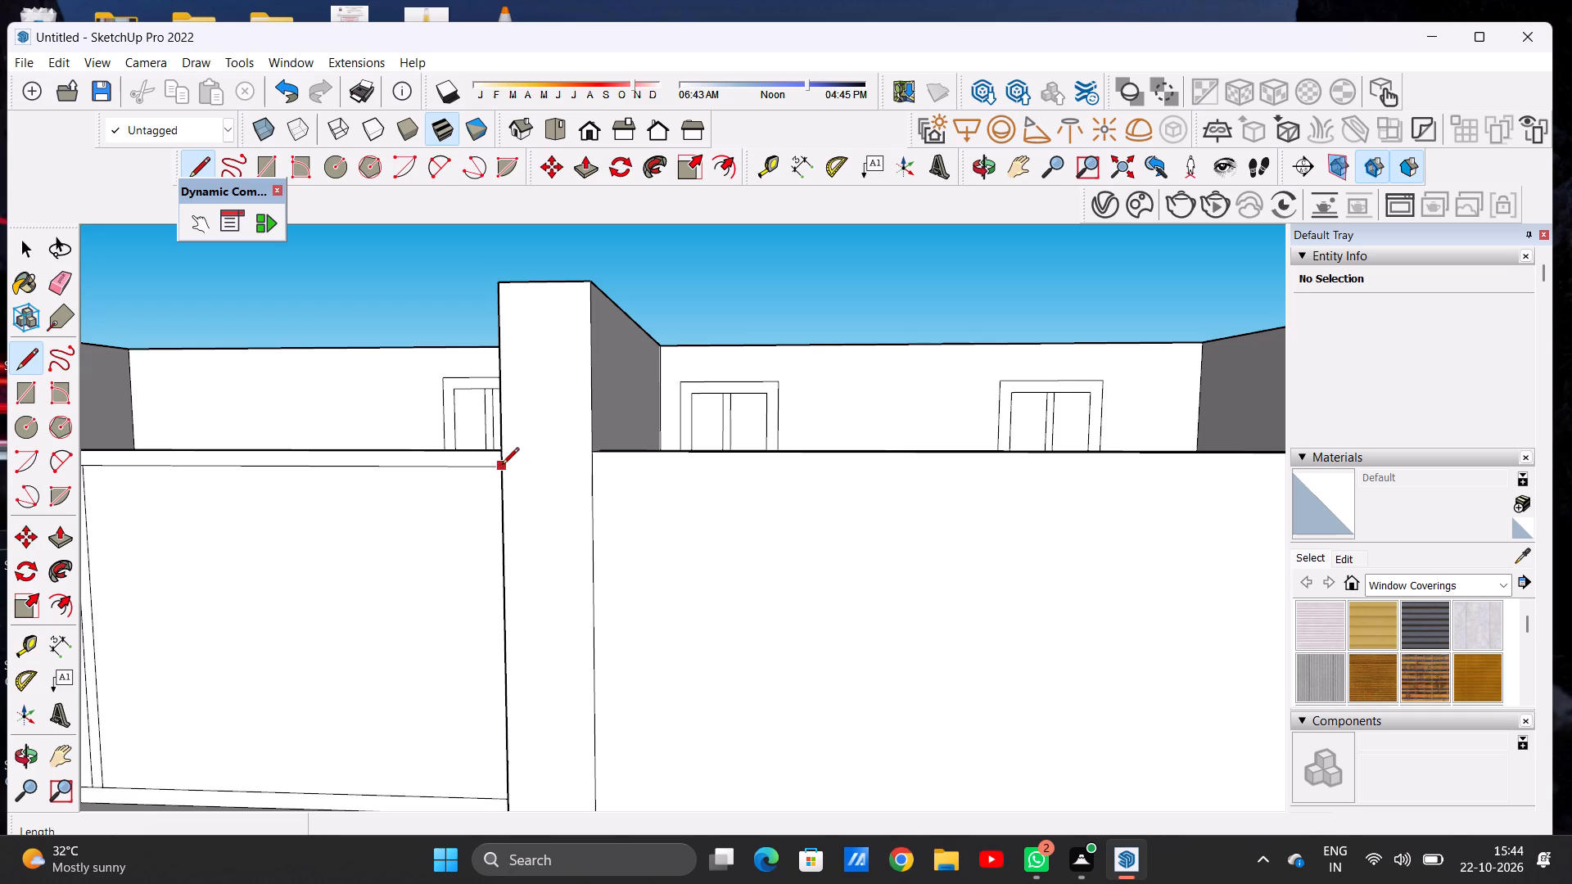
pyautogui.click(502, 466)
pyautogui.click(592, 471)
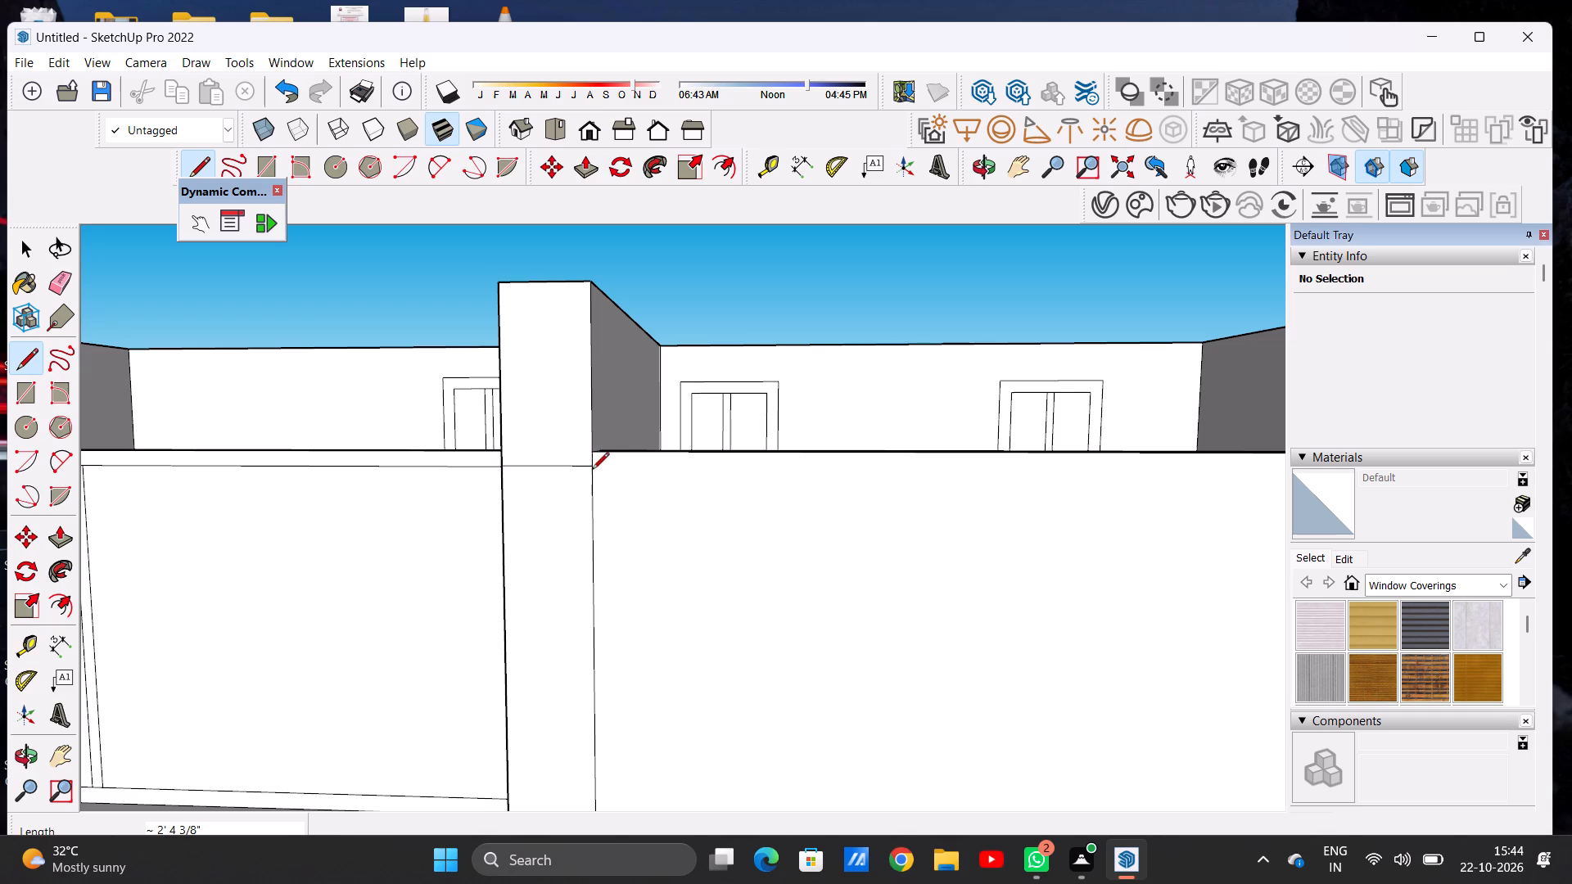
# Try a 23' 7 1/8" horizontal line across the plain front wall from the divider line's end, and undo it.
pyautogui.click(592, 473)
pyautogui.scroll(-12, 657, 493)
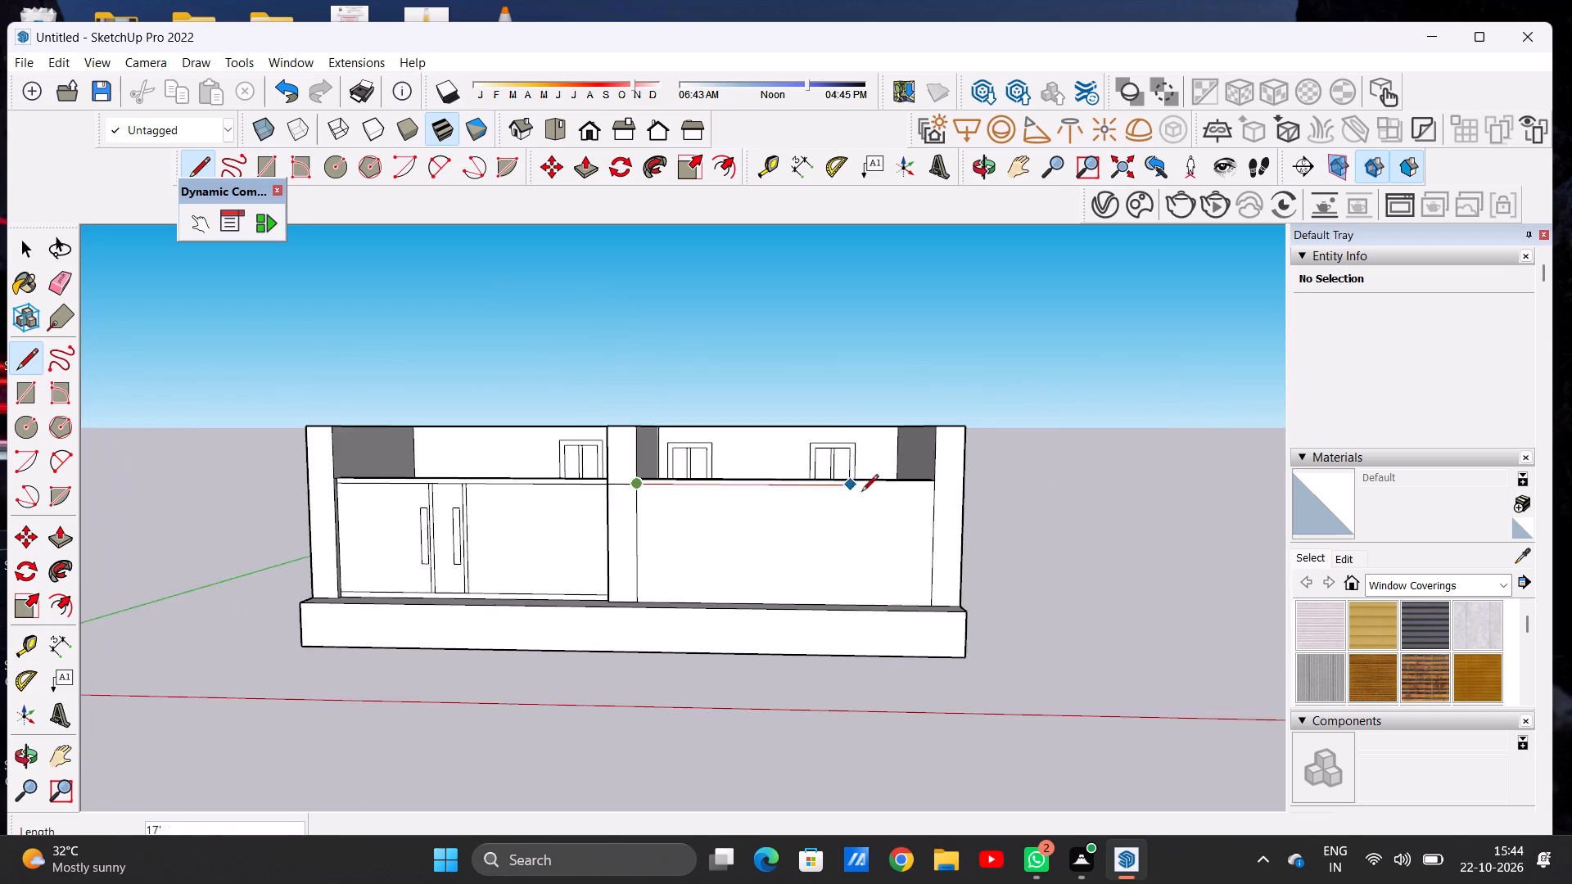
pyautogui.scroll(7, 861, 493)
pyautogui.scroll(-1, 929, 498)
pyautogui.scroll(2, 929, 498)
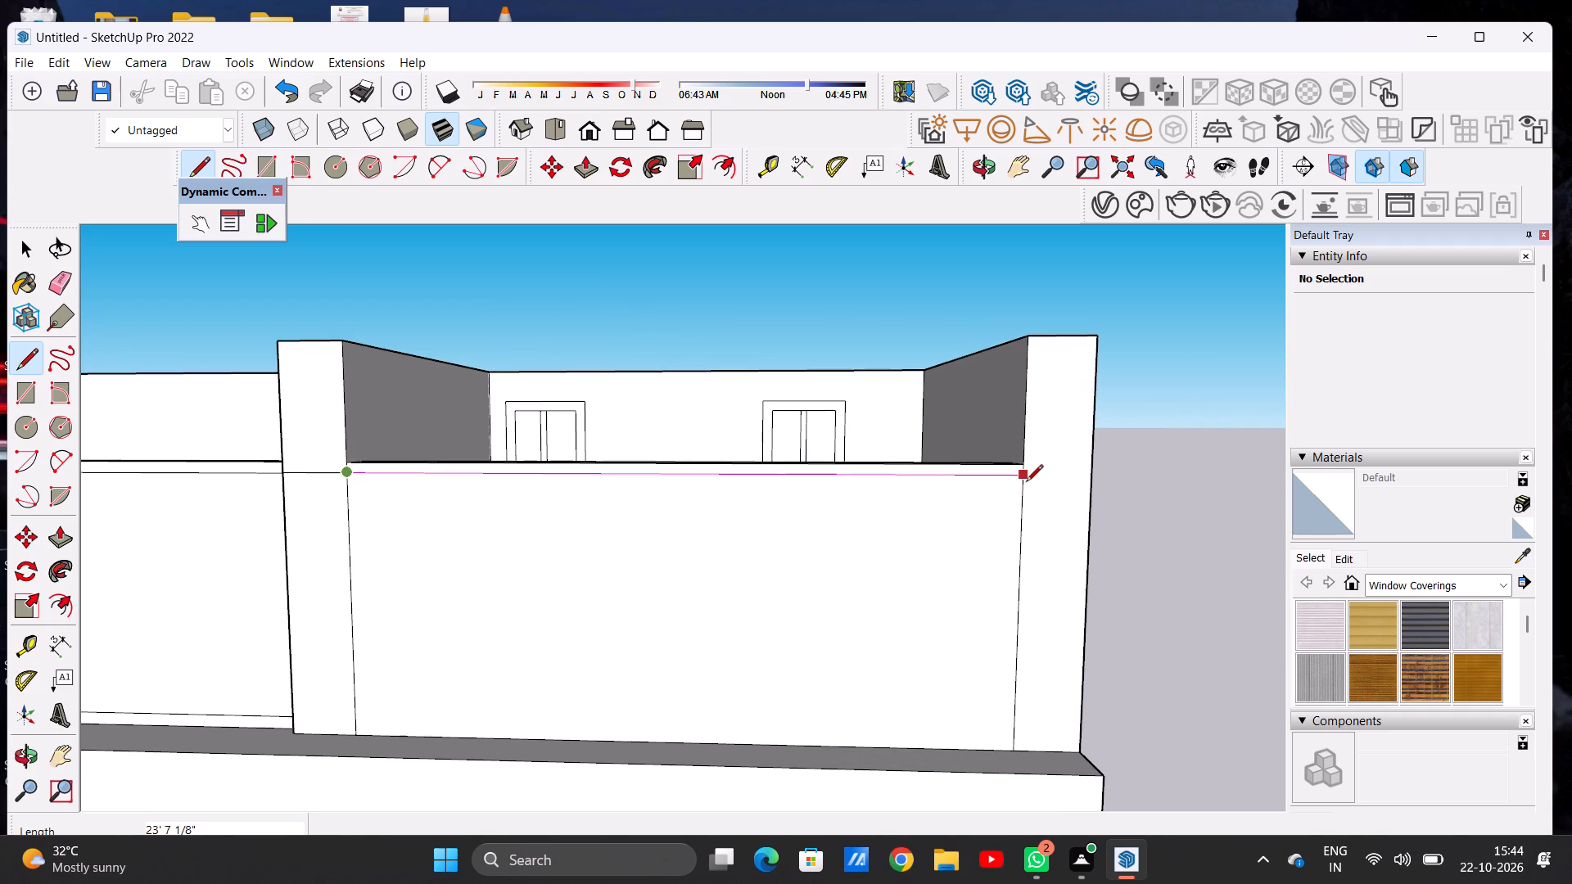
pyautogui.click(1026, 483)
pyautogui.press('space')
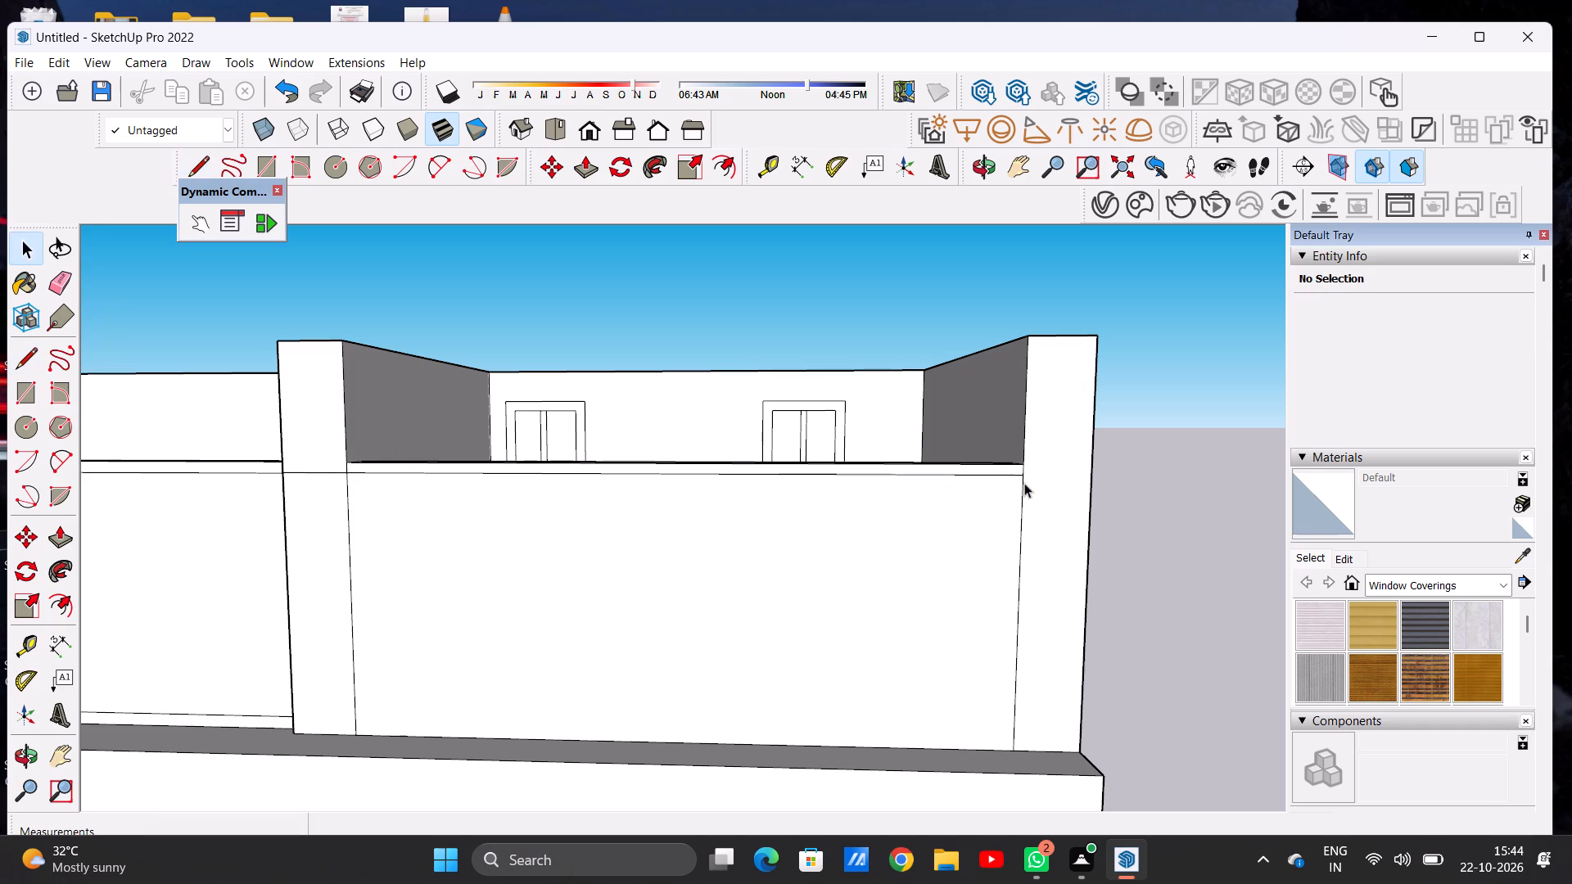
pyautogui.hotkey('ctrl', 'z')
# Push/Pull the plain front wall's face back about 6 11/16", referencing the front edge of the neighbouring panelled wall.
pyautogui.scroll(-8, 846, 506)
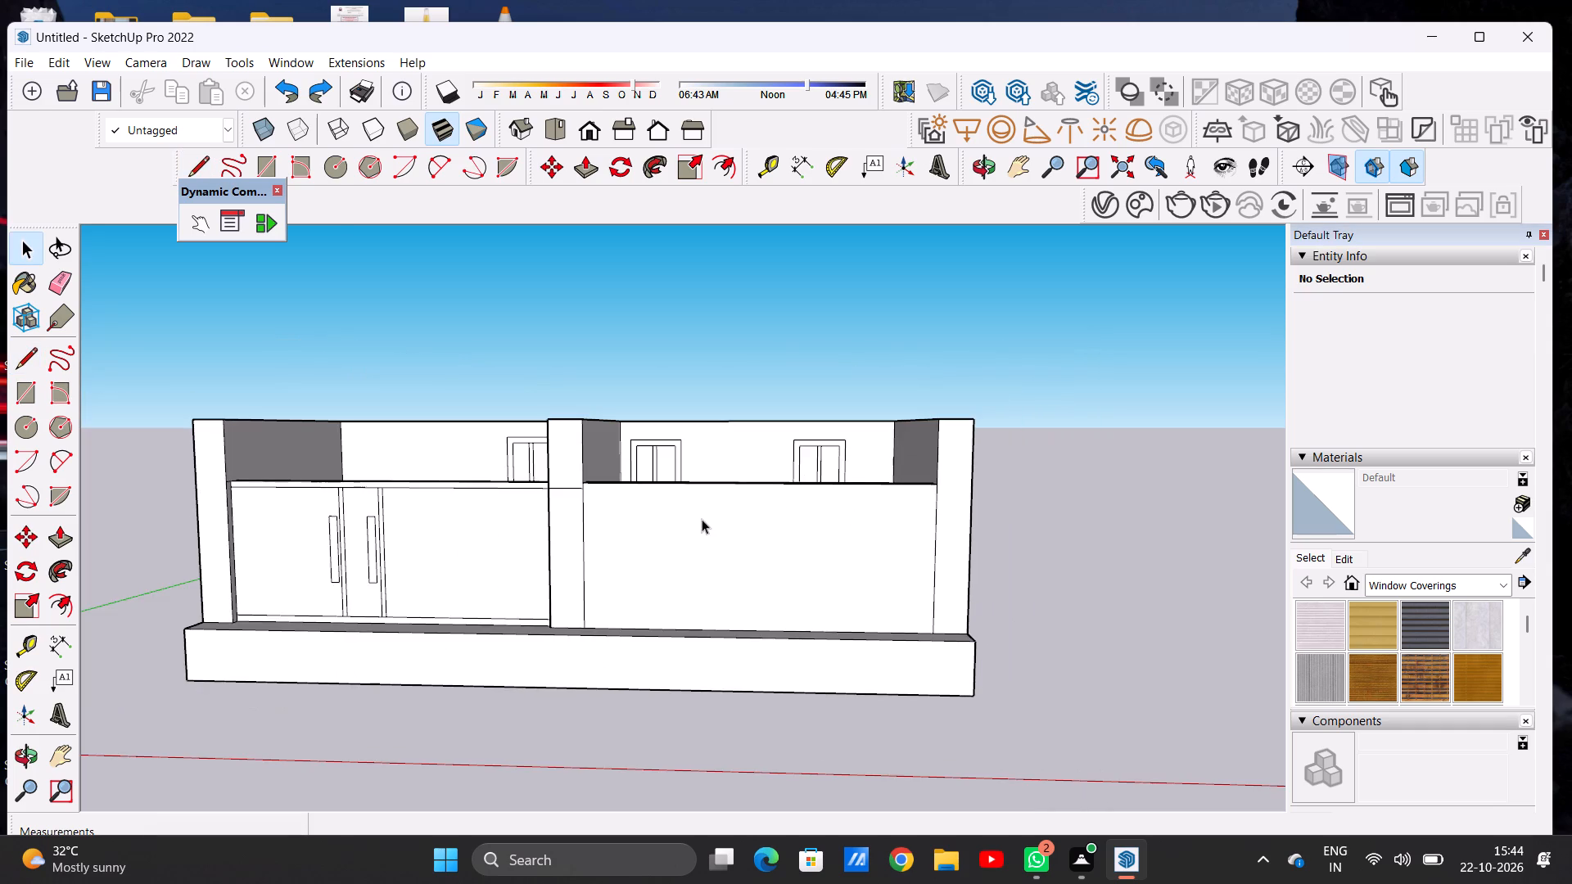
pyautogui.moveTo(700, 520); pyautogui.dragTo(704, 627, button='middle')
pyautogui.scroll(5, 589, 574)
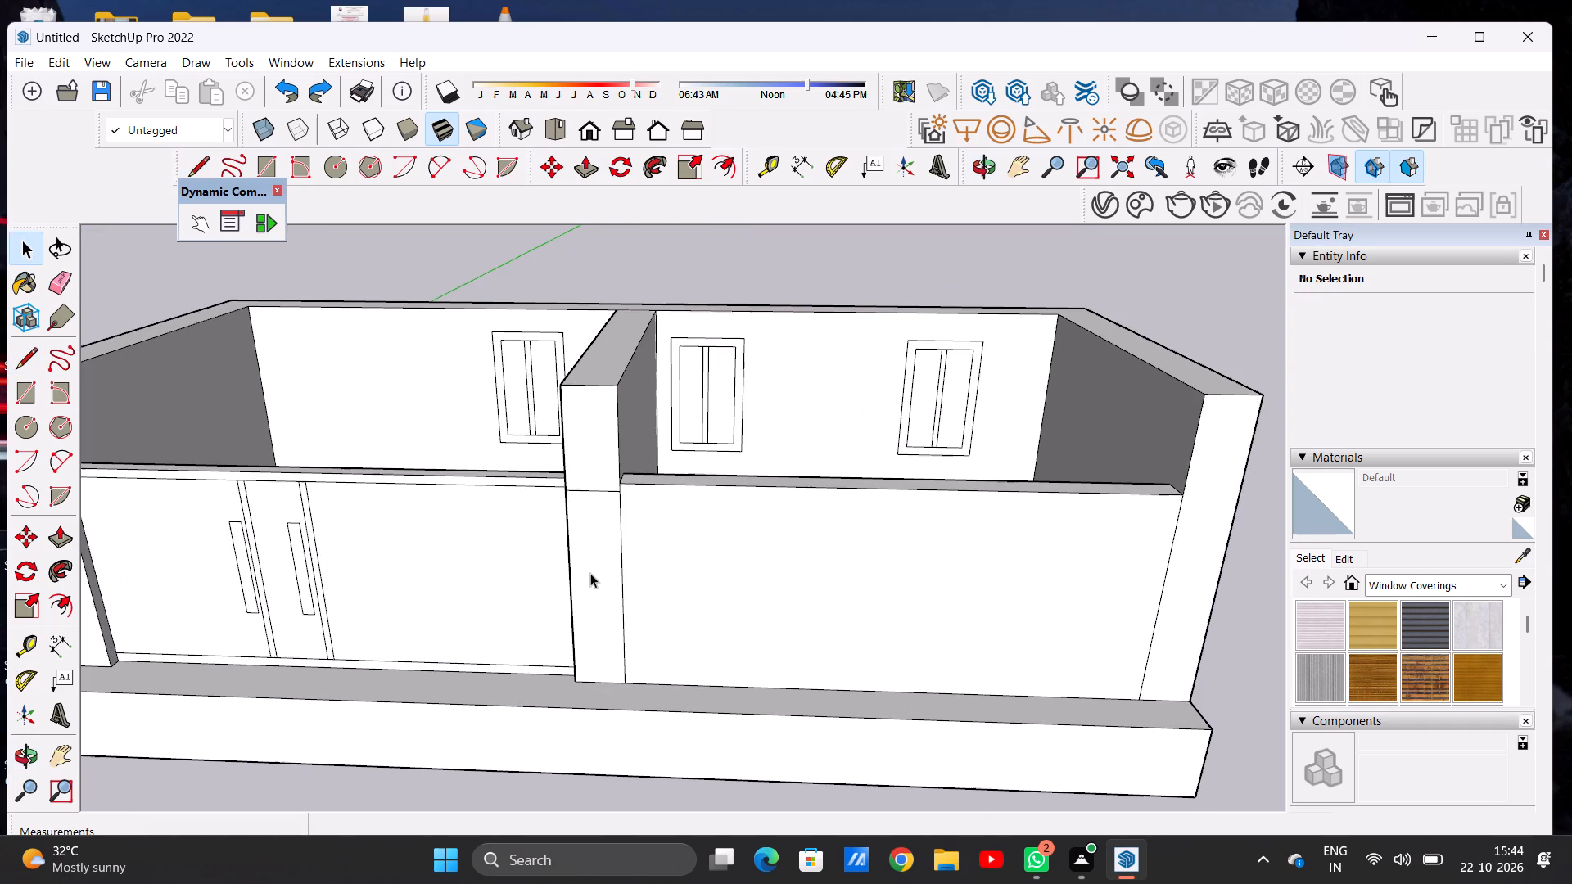
pyautogui.press('p')
pyautogui.scroll(6, 647, 529)
pyautogui.click(647, 529)
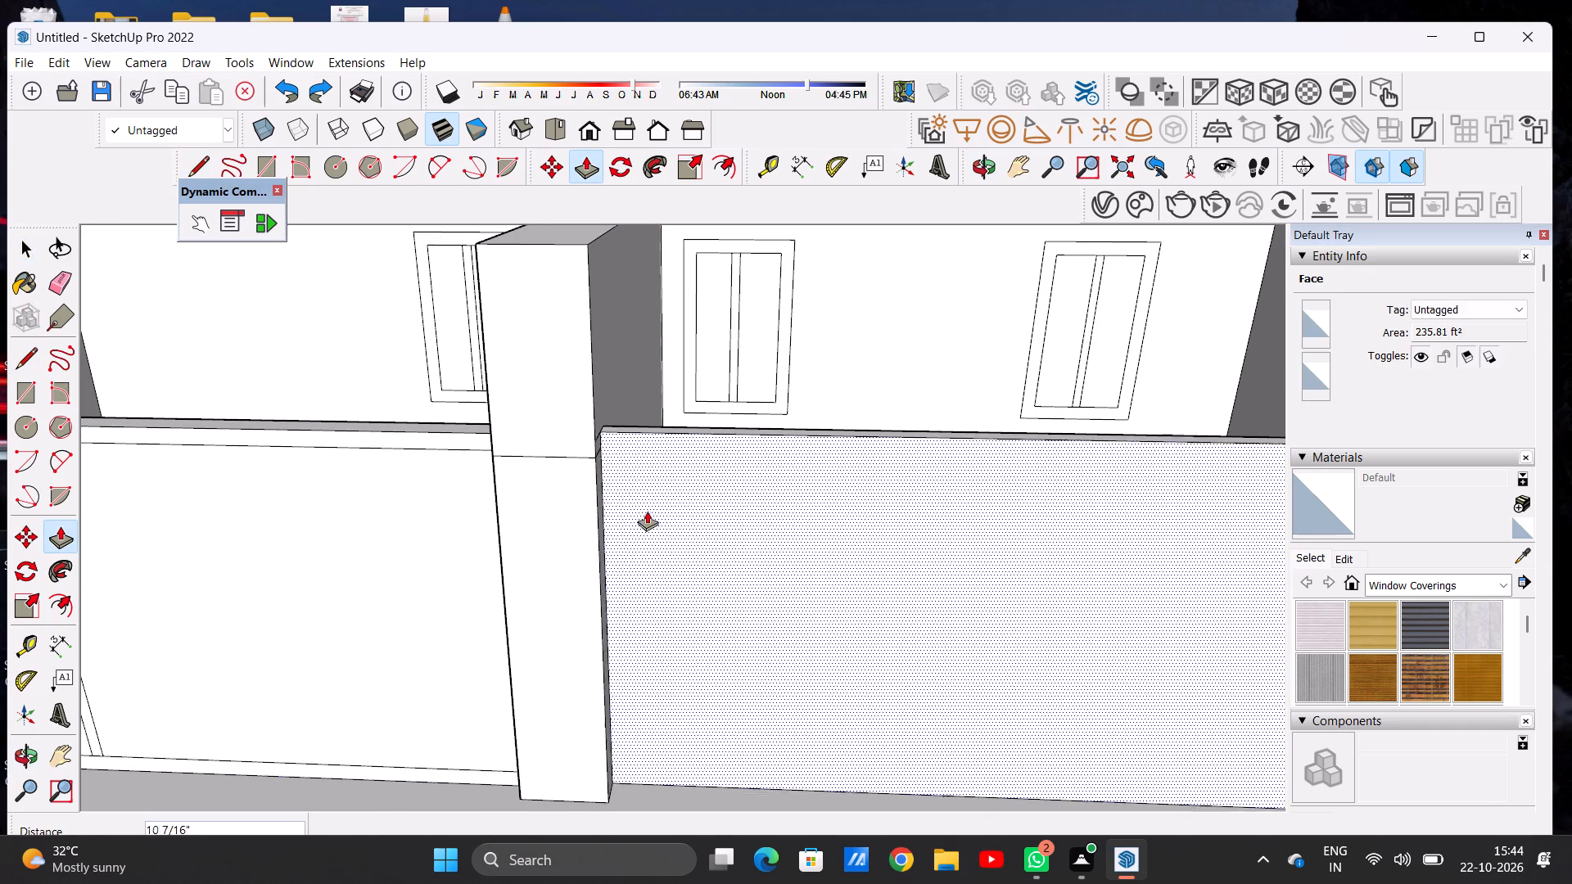
pyautogui.click(479, 429)
pyautogui.press('space')
# Draw a 23' 7 1/8" horizontal line across the recessed plain wall just below its top, level with the divider's line.
pyautogui.scroll(-6, 713, 525)
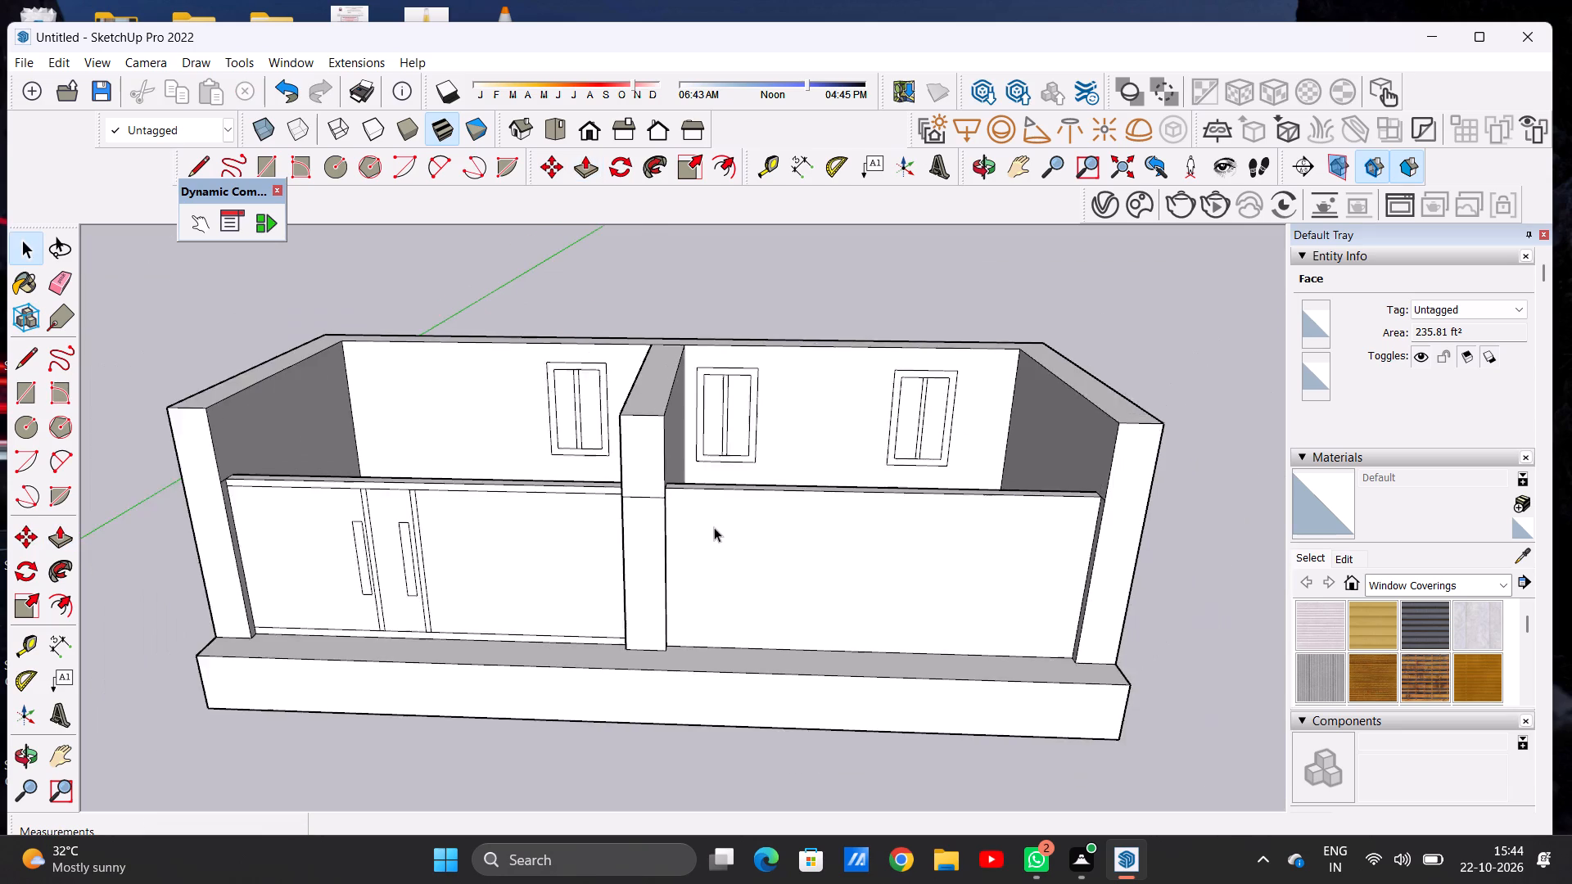
pyautogui.scroll(-5, 714, 527)
pyautogui.moveTo(726, 566); pyautogui.dragTo(730, 496, button='middle')
pyautogui.scroll(4, 702, 494)
pyautogui.scroll(-1, 702, 494)
pyautogui.scroll(3, 702, 494)
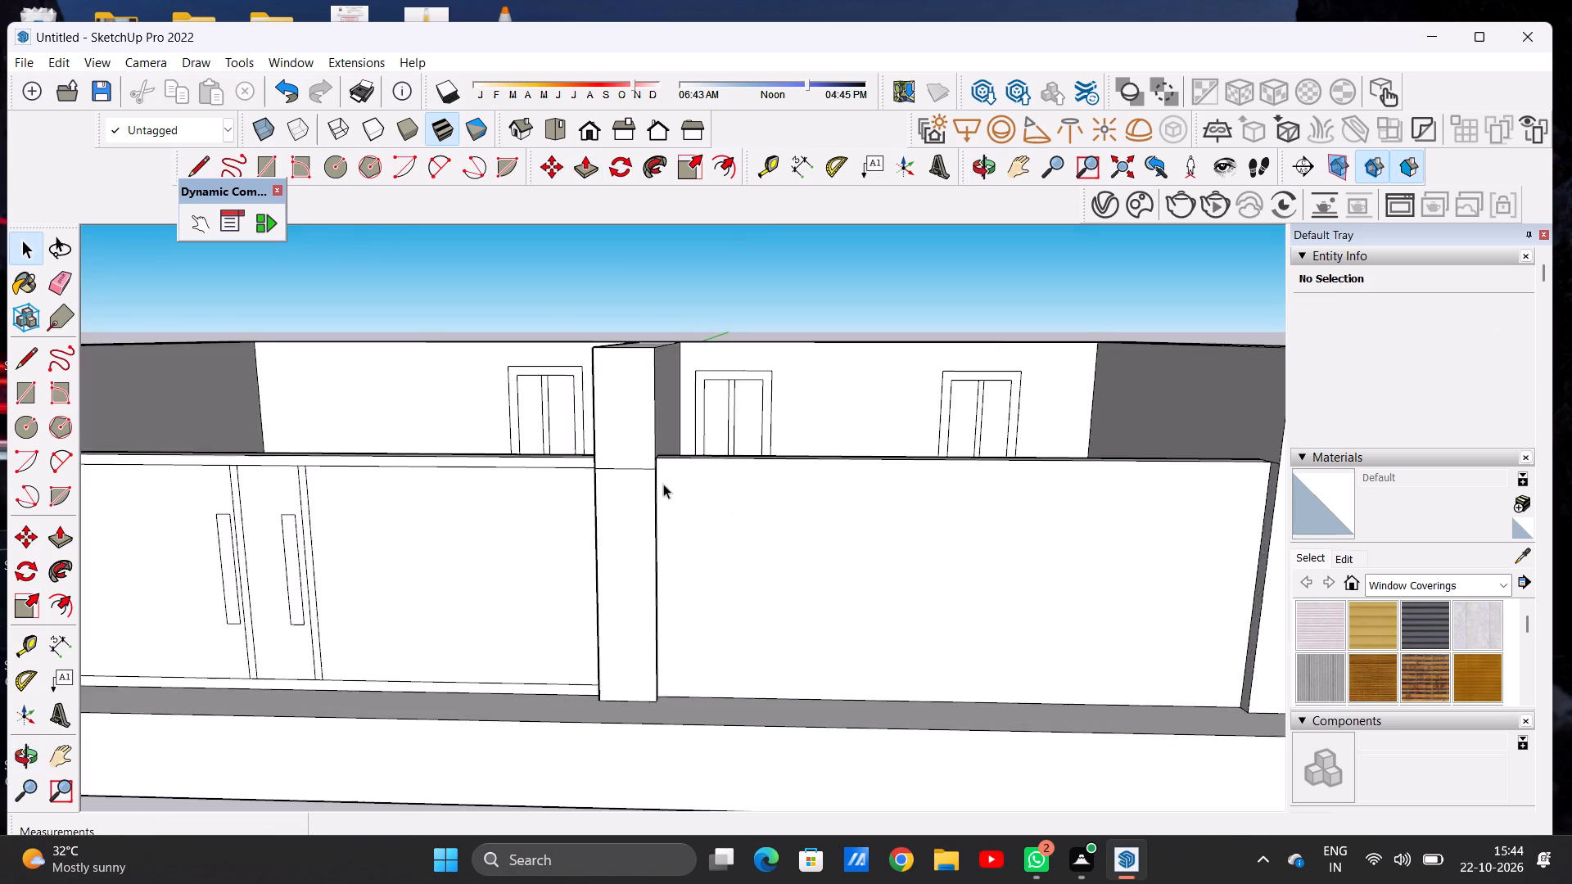
pyautogui.scroll(5, 663, 484)
pyautogui.press('l')
pyautogui.scroll(11, 657, 463)
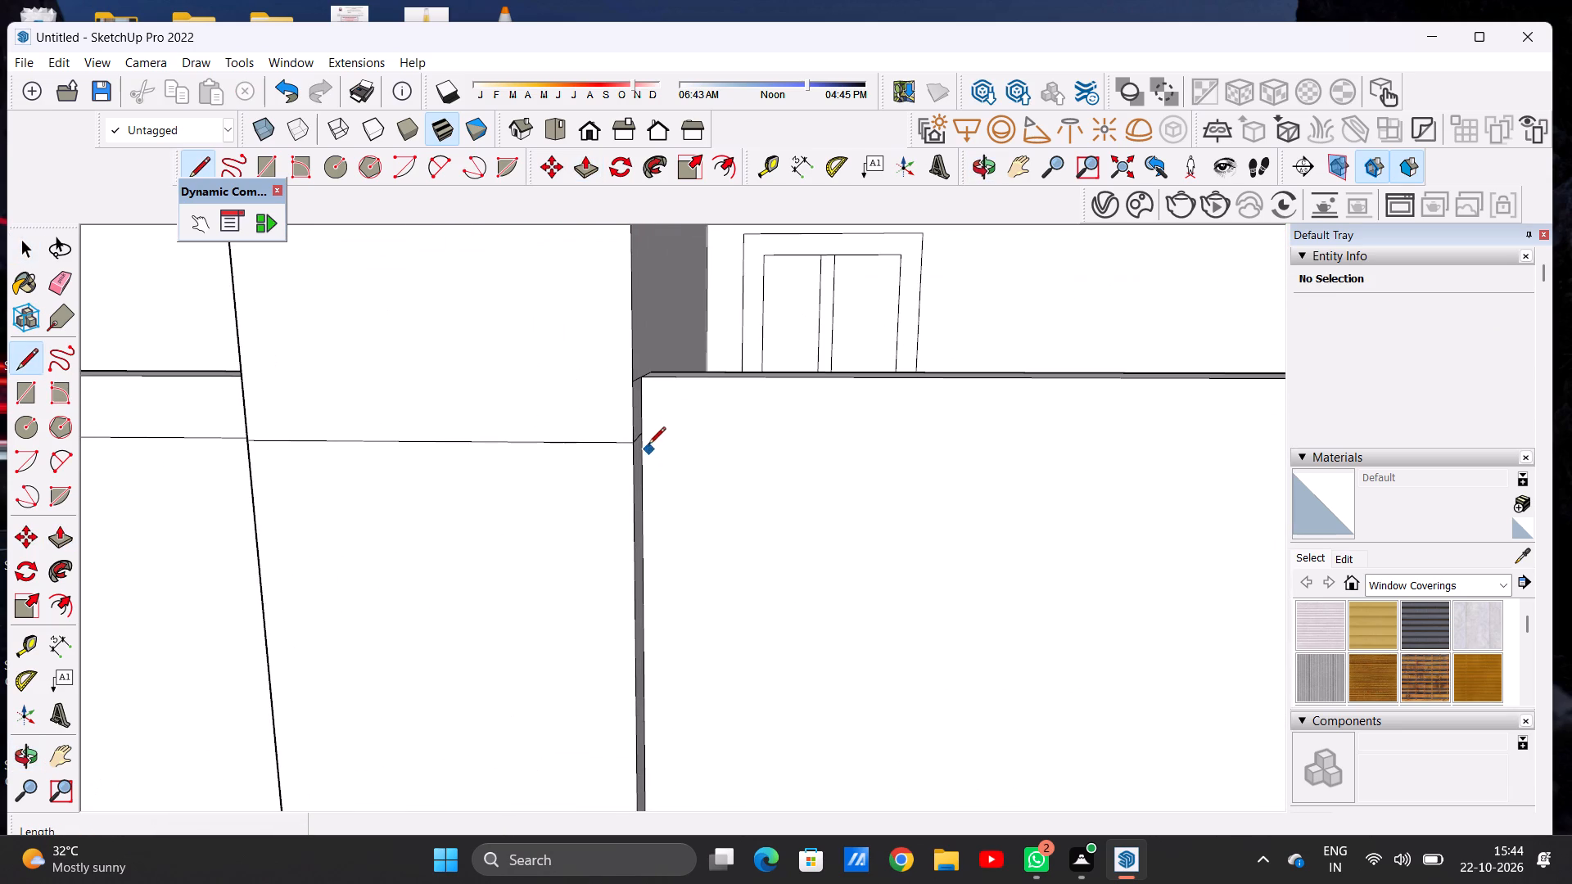
pyautogui.click(642, 436)
pyautogui.scroll(-5, 743, 442)
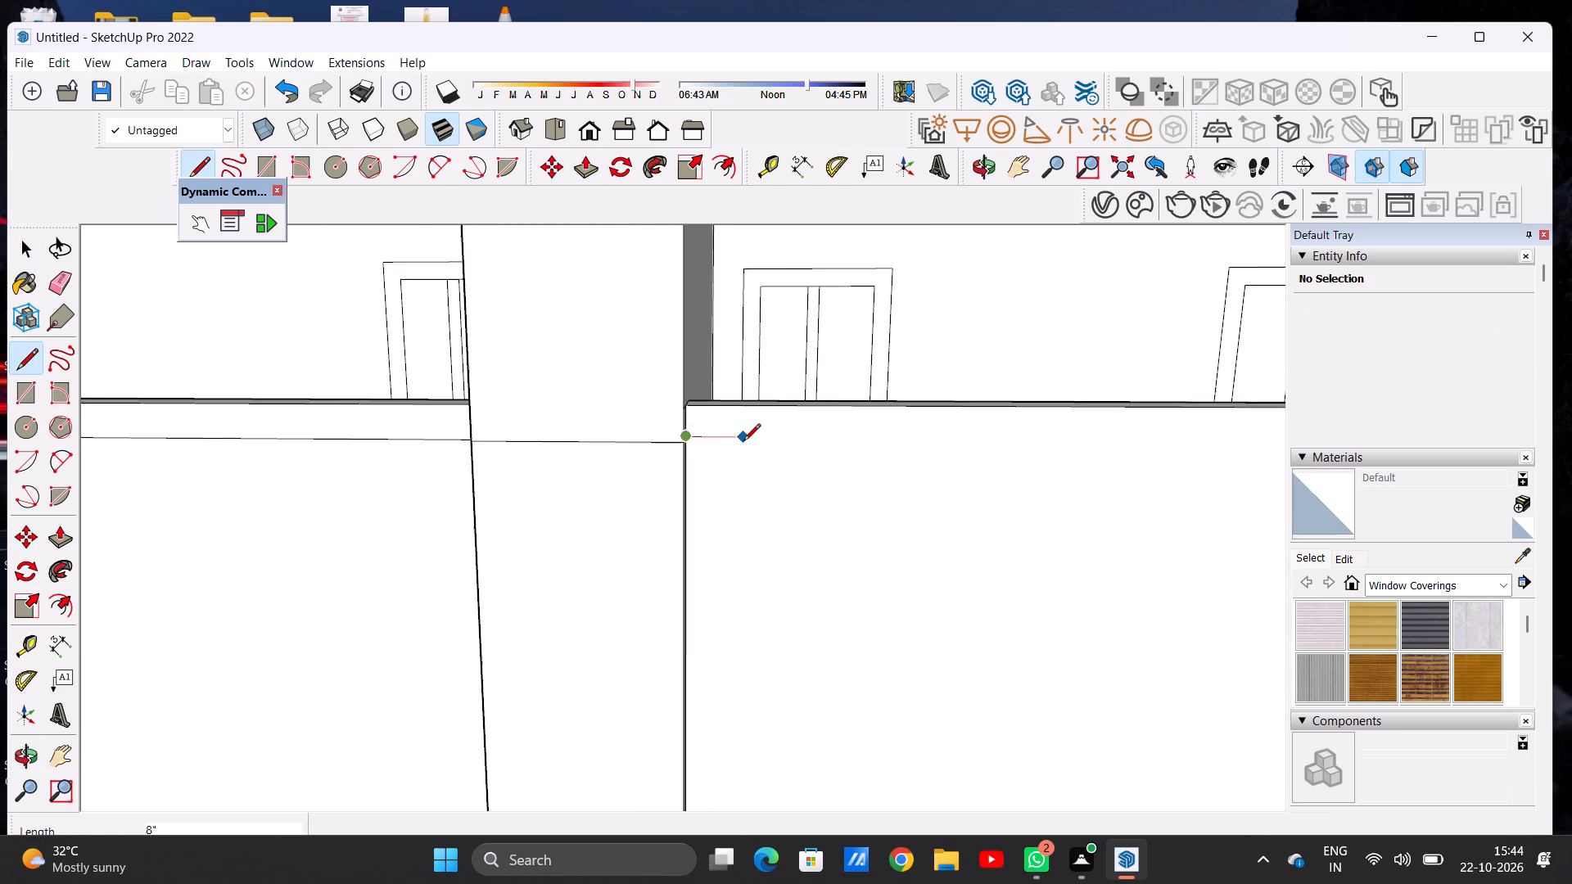
pyautogui.scroll(-16, 743, 442)
pyautogui.scroll(-6, 797, 504)
pyautogui.scroll(2, 974, 494)
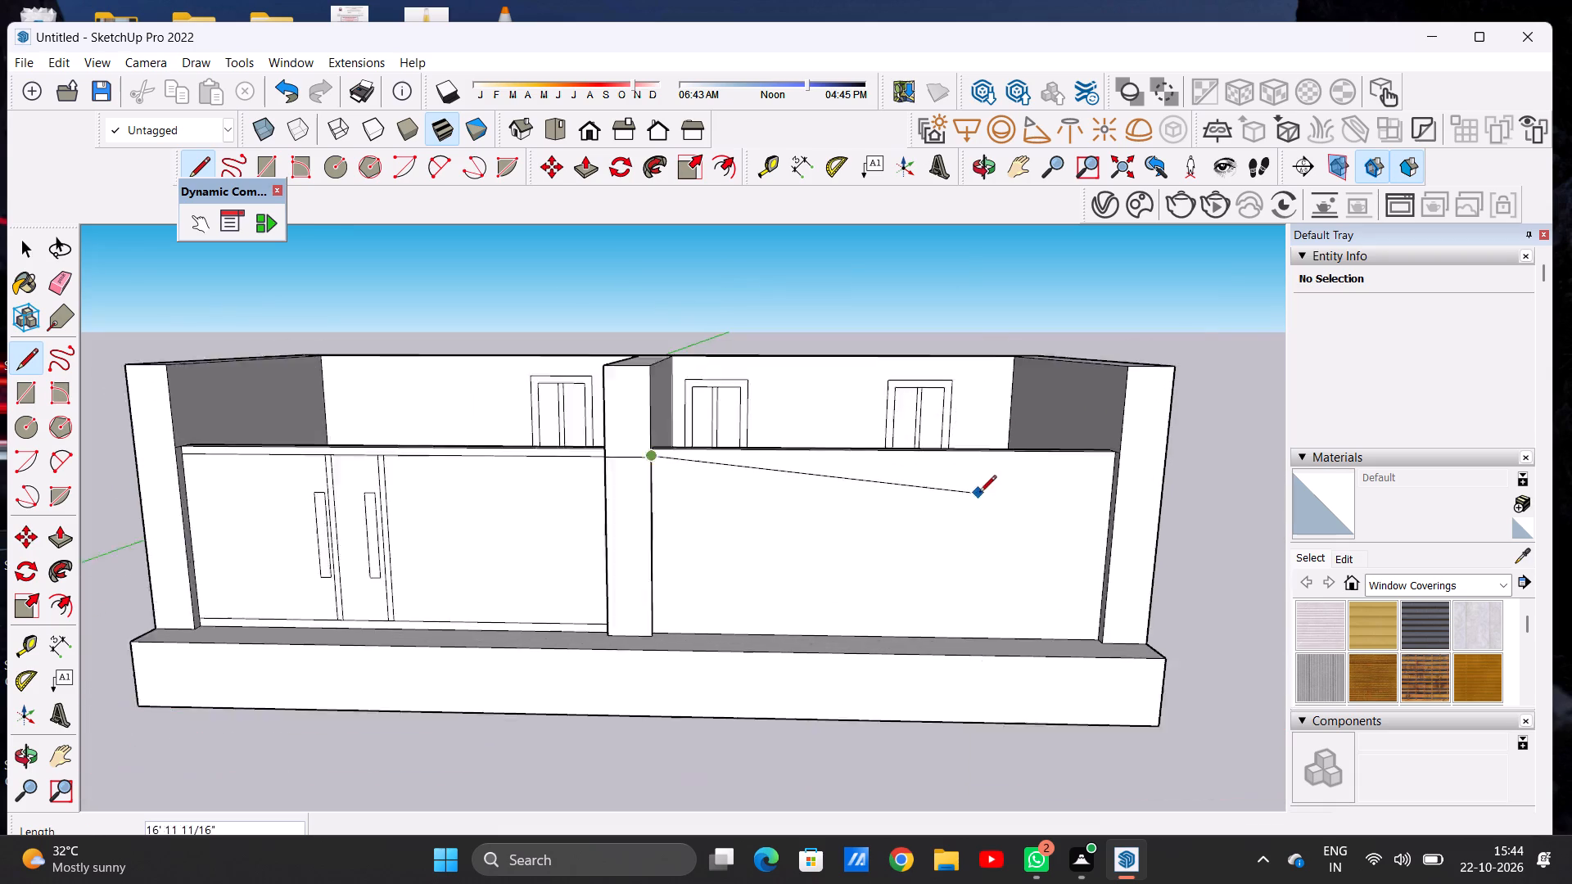
pyautogui.scroll(6, 979, 494)
pyautogui.scroll(-1, 1085, 484)
pyautogui.scroll(9, 1085, 484)
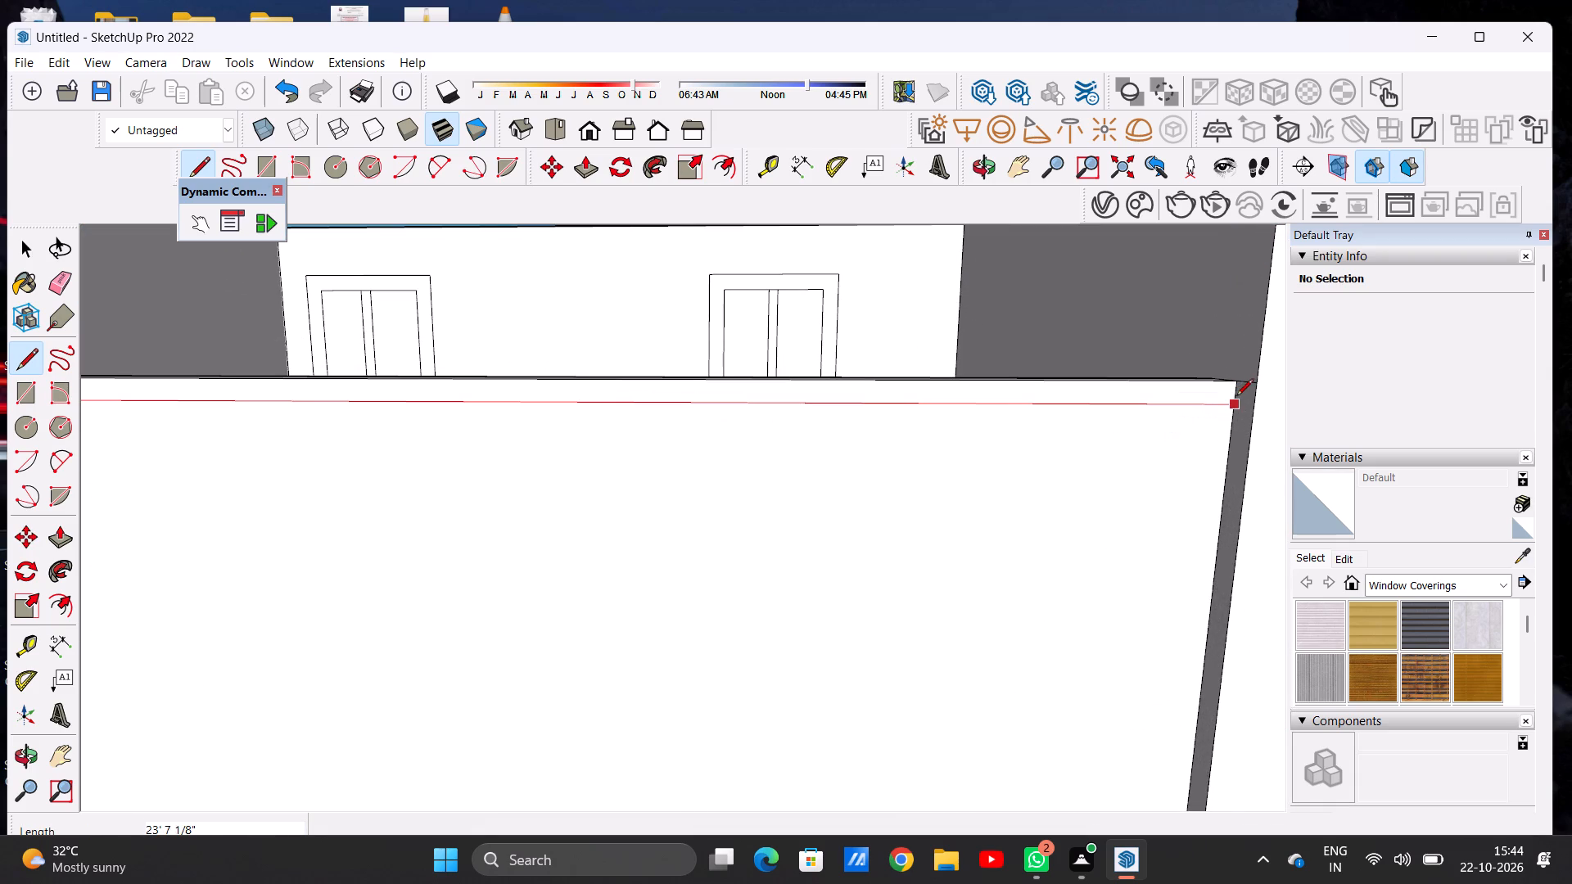
pyautogui.click(1238, 397)
pyautogui.press('space')
# Erase the guide line across the divider's front and the leftover short segments on its side beside the recessed plain wall.
pyautogui.scroll(-9, 677, 473)
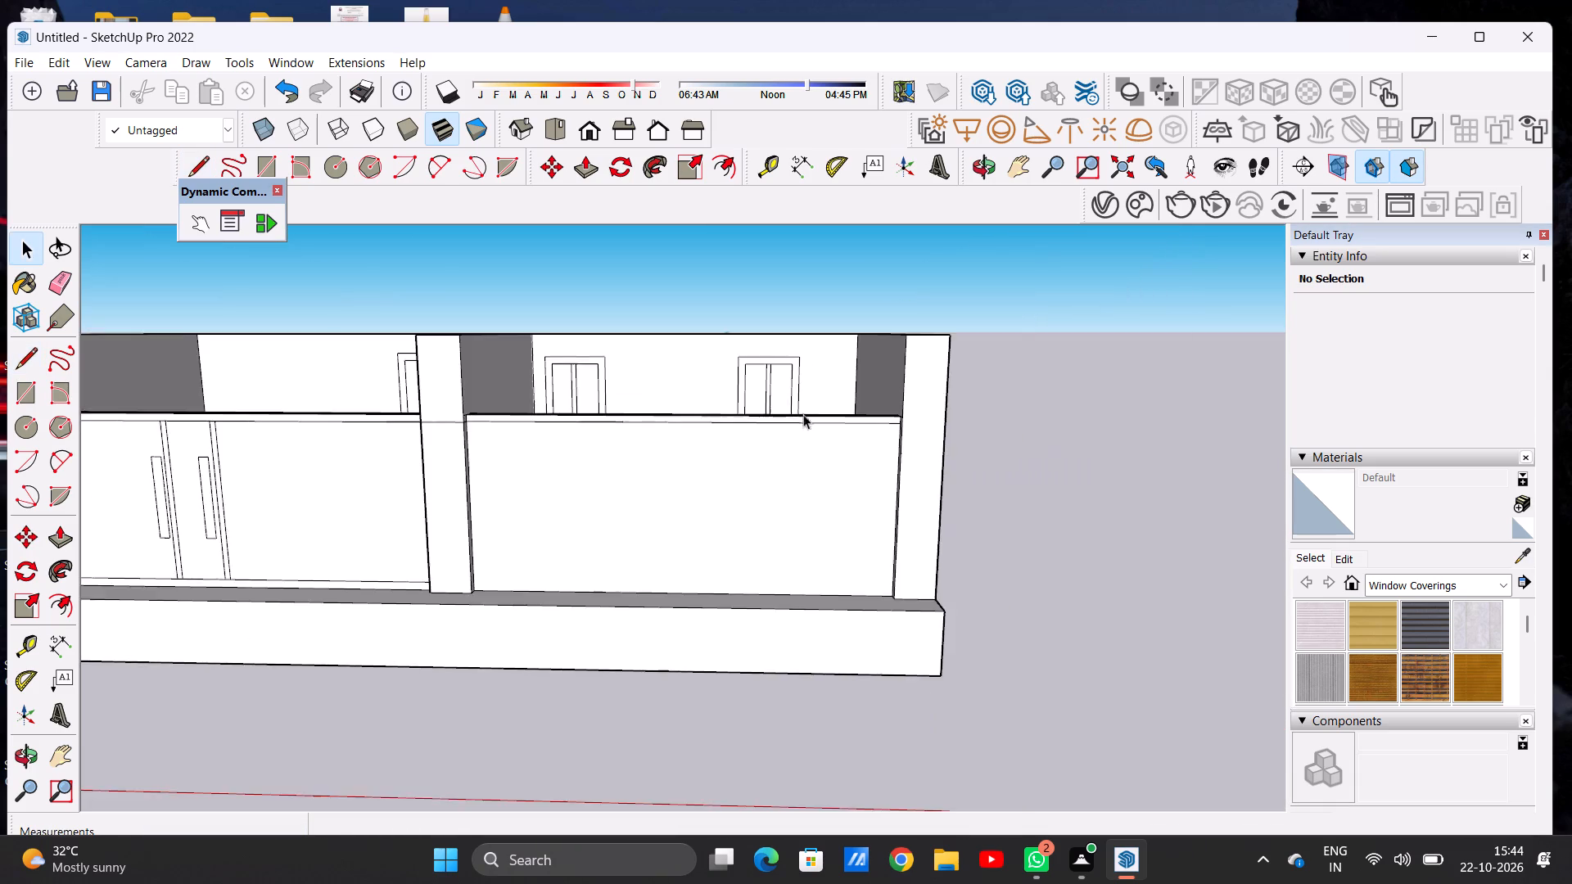
pyautogui.scroll(-6, 803, 414)
pyautogui.scroll(6, 523, 428)
pyautogui.scroll(-1, 523, 428)
pyautogui.scroll(7, 523, 428)
pyautogui.moveTo(610, 413); pyautogui.dragTo(513, 431, button='middle')
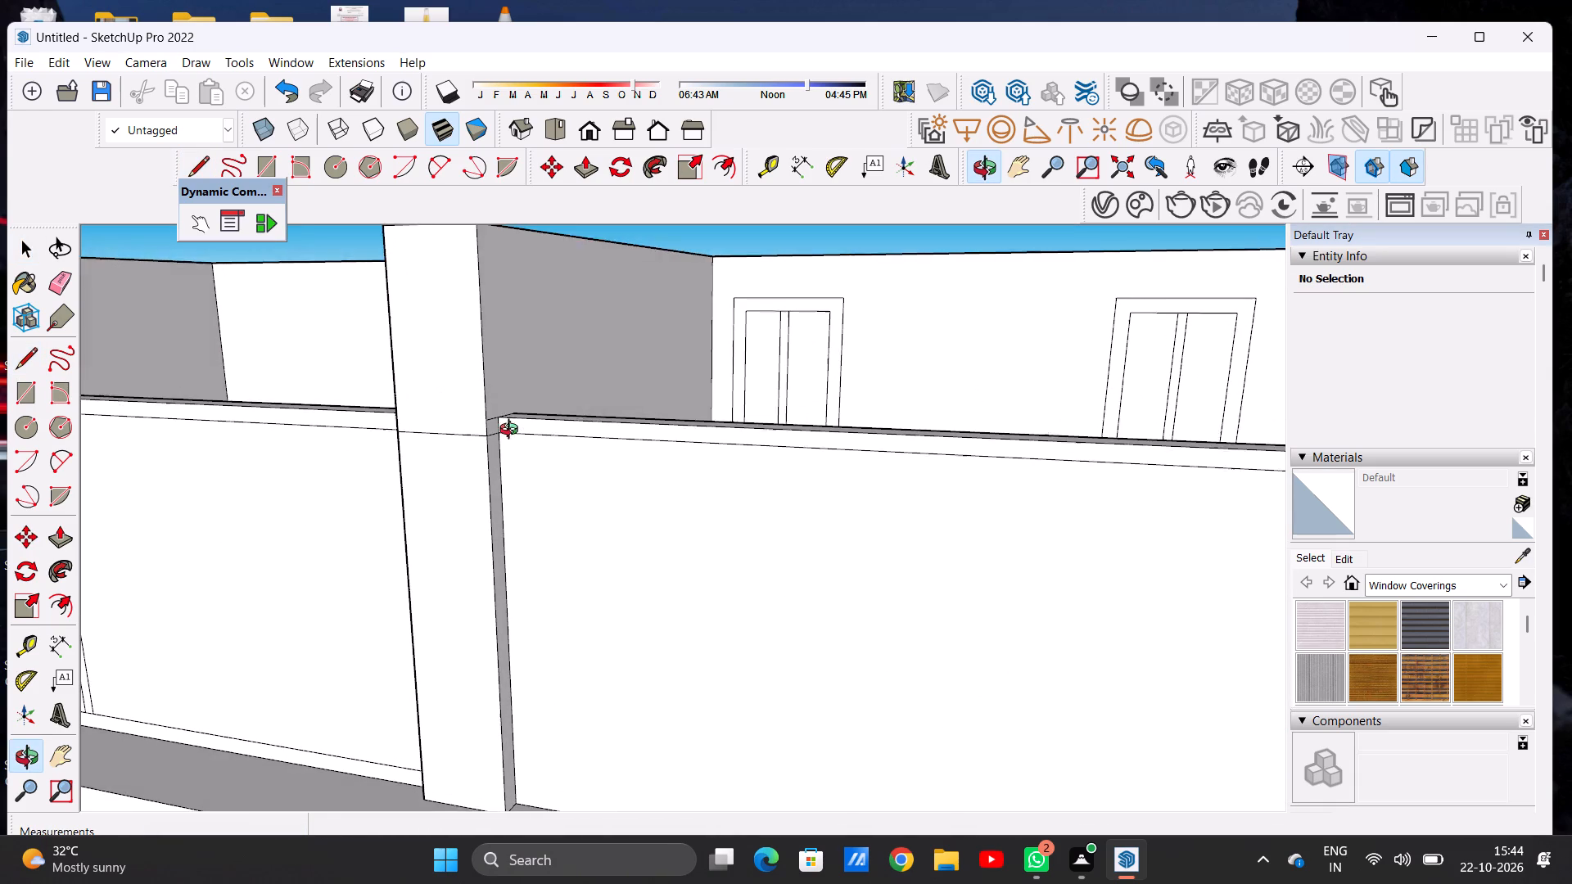
pyautogui.moveTo(513, 431); pyautogui.dragTo(512, 434, button='middle')
pyautogui.press('e')
pyautogui.scroll(5, 435, 452)
pyautogui.moveTo(475, 428); pyautogui.dragTo(481, 470)
pyautogui.scroll(2, 506, 466)
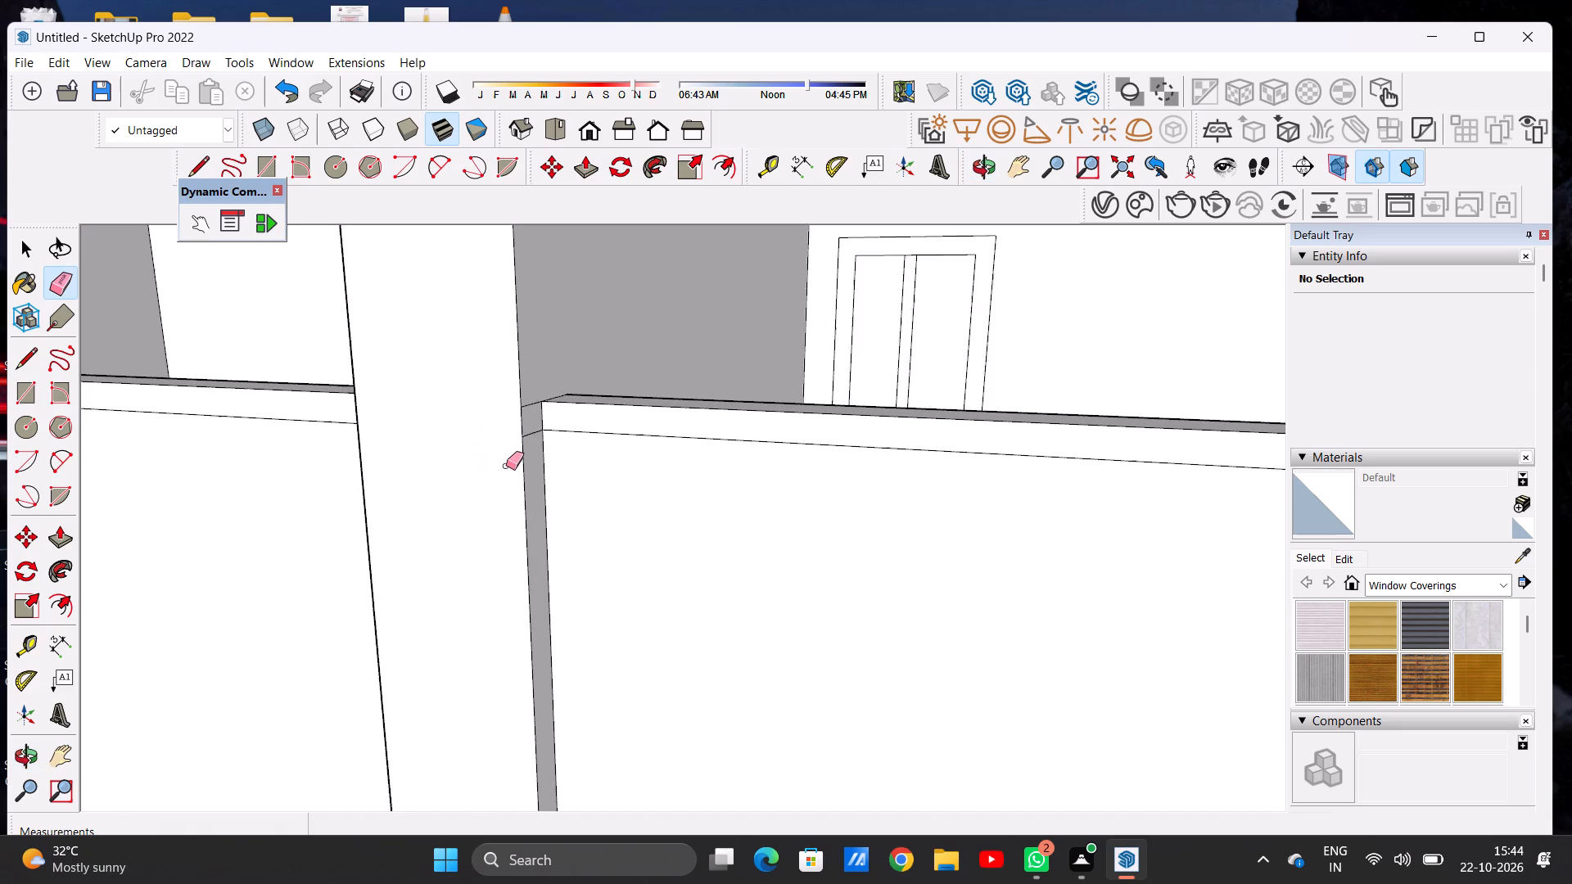
pyautogui.scroll(5, 506, 466)
pyautogui.scroll(4, 526, 400)
pyautogui.moveTo(556, 324); pyautogui.dragTo(558, 339)
pyautogui.moveTo(579, 383); pyautogui.dragTo(580, 416)
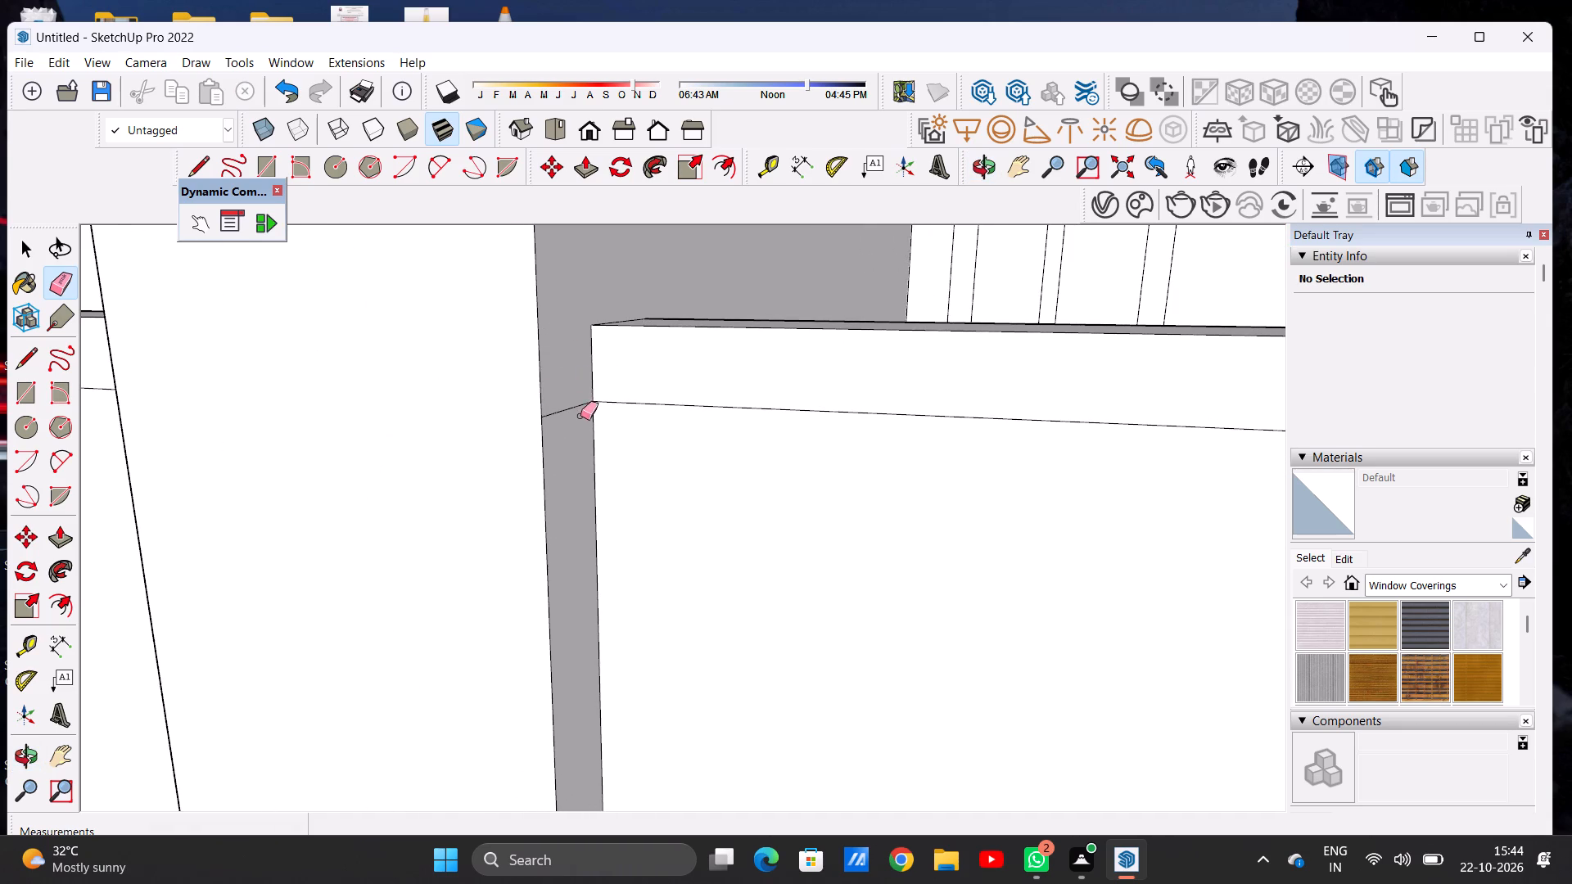
pyautogui.moveTo(580, 416); pyautogui.dragTo(581, 420)
pyautogui.press('space')
# Draw a 23' 7 1/8" horizontal line across the recessed plain wall just above the slab, level with the panelled wall's bottom line.
pyautogui.scroll(-15, 607, 458)
pyautogui.scroll(1, 615, 466)
pyautogui.scroll(-12, 615, 466)
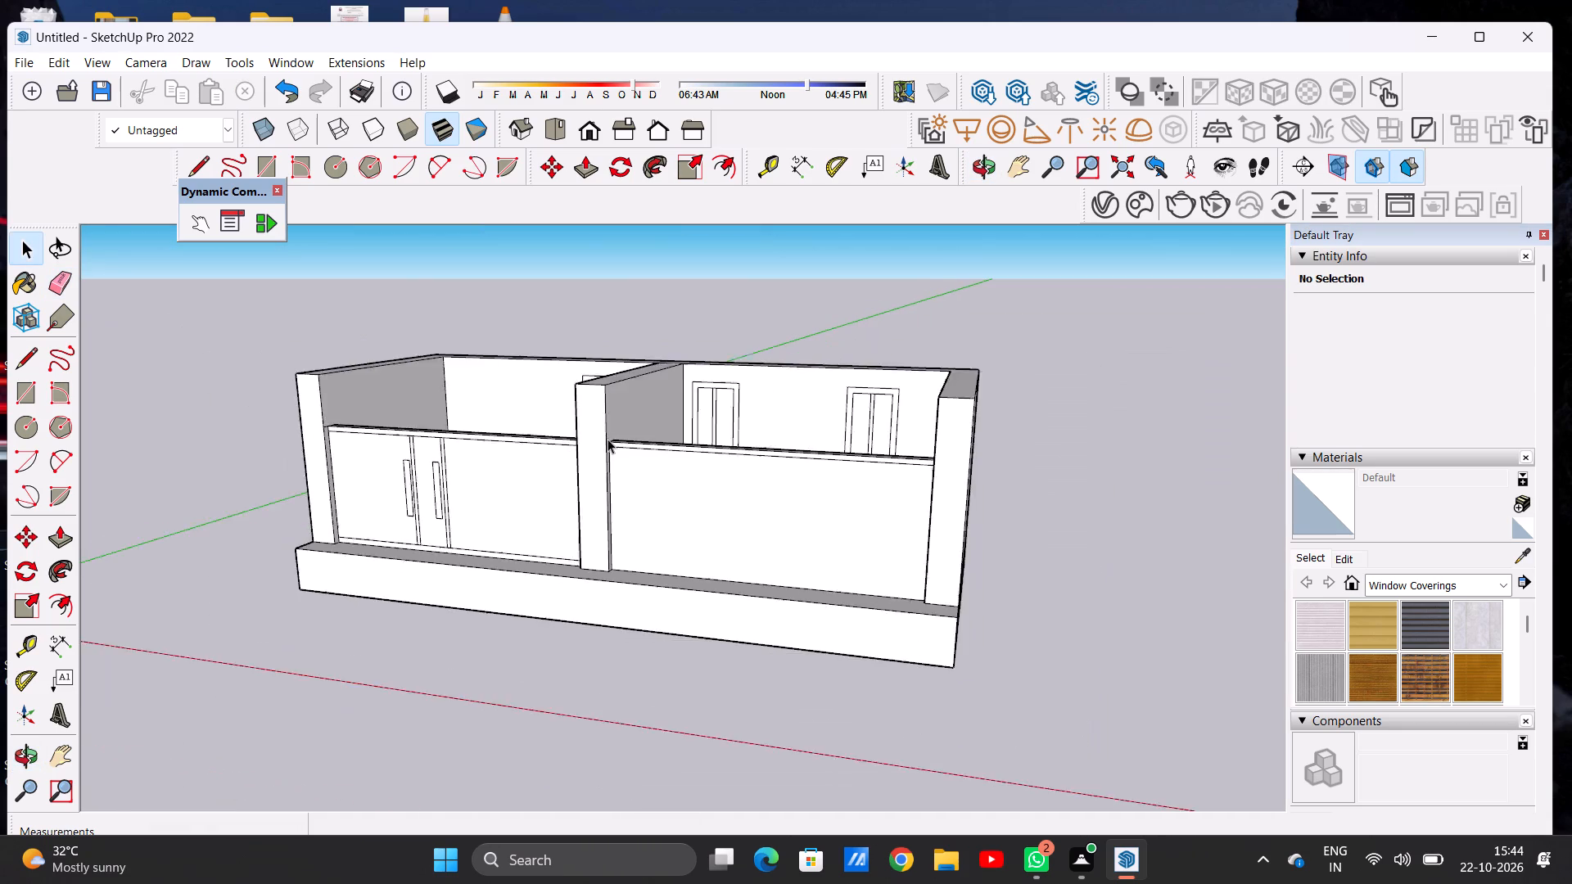
pyautogui.scroll(-8, 608, 439)
pyautogui.moveTo(609, 476); pyautogui.dragTo(734, 428, button='middle')
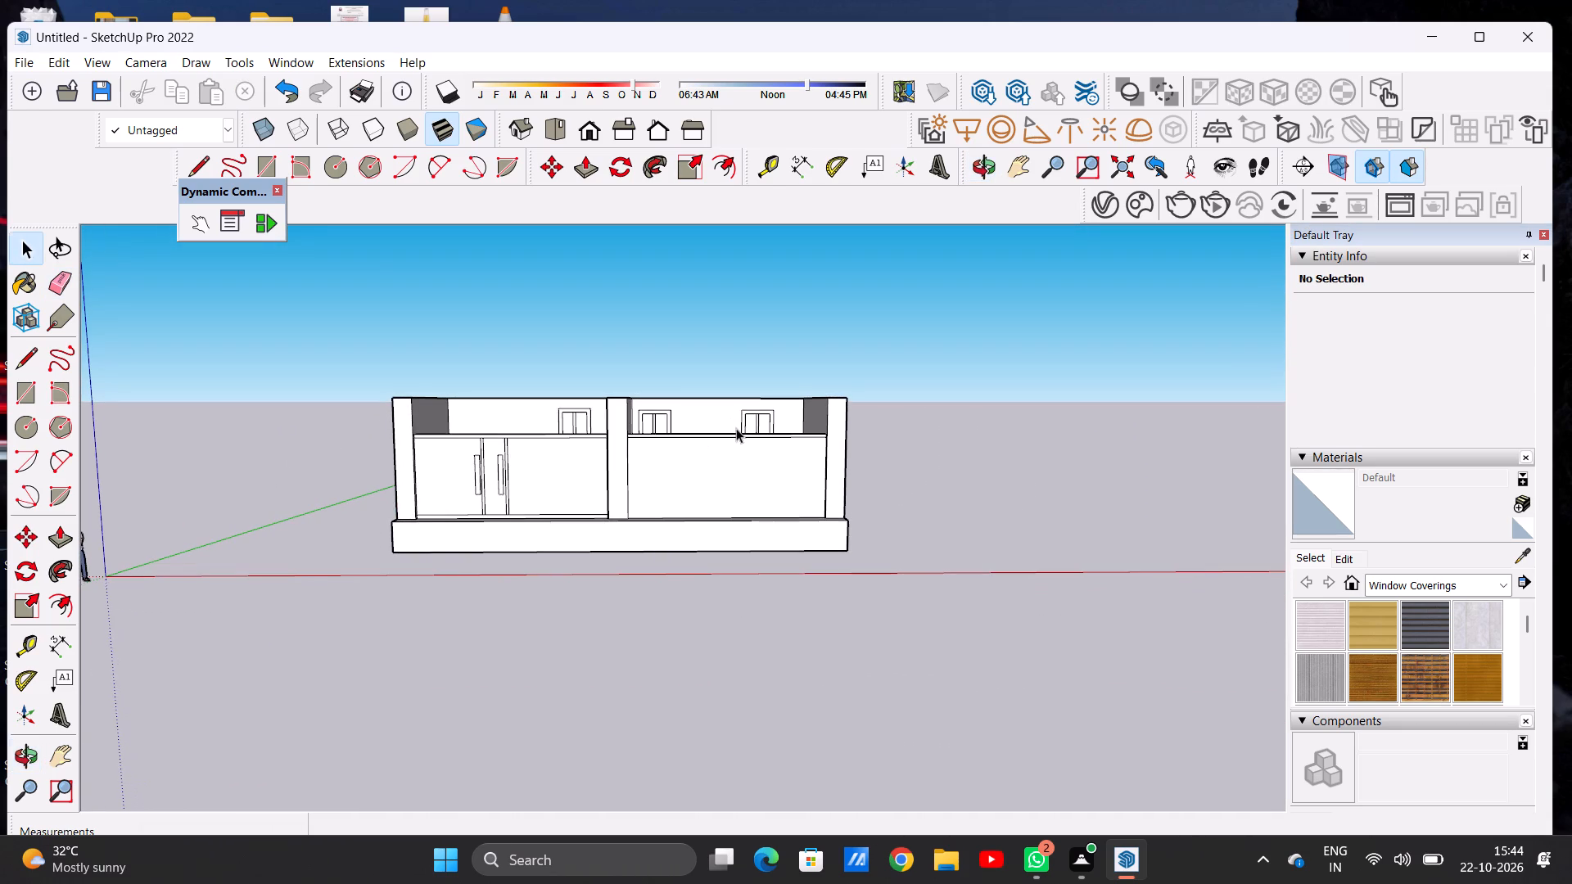
pyautogui.scroll(7, 711, 502)
pyautogui.press('l')
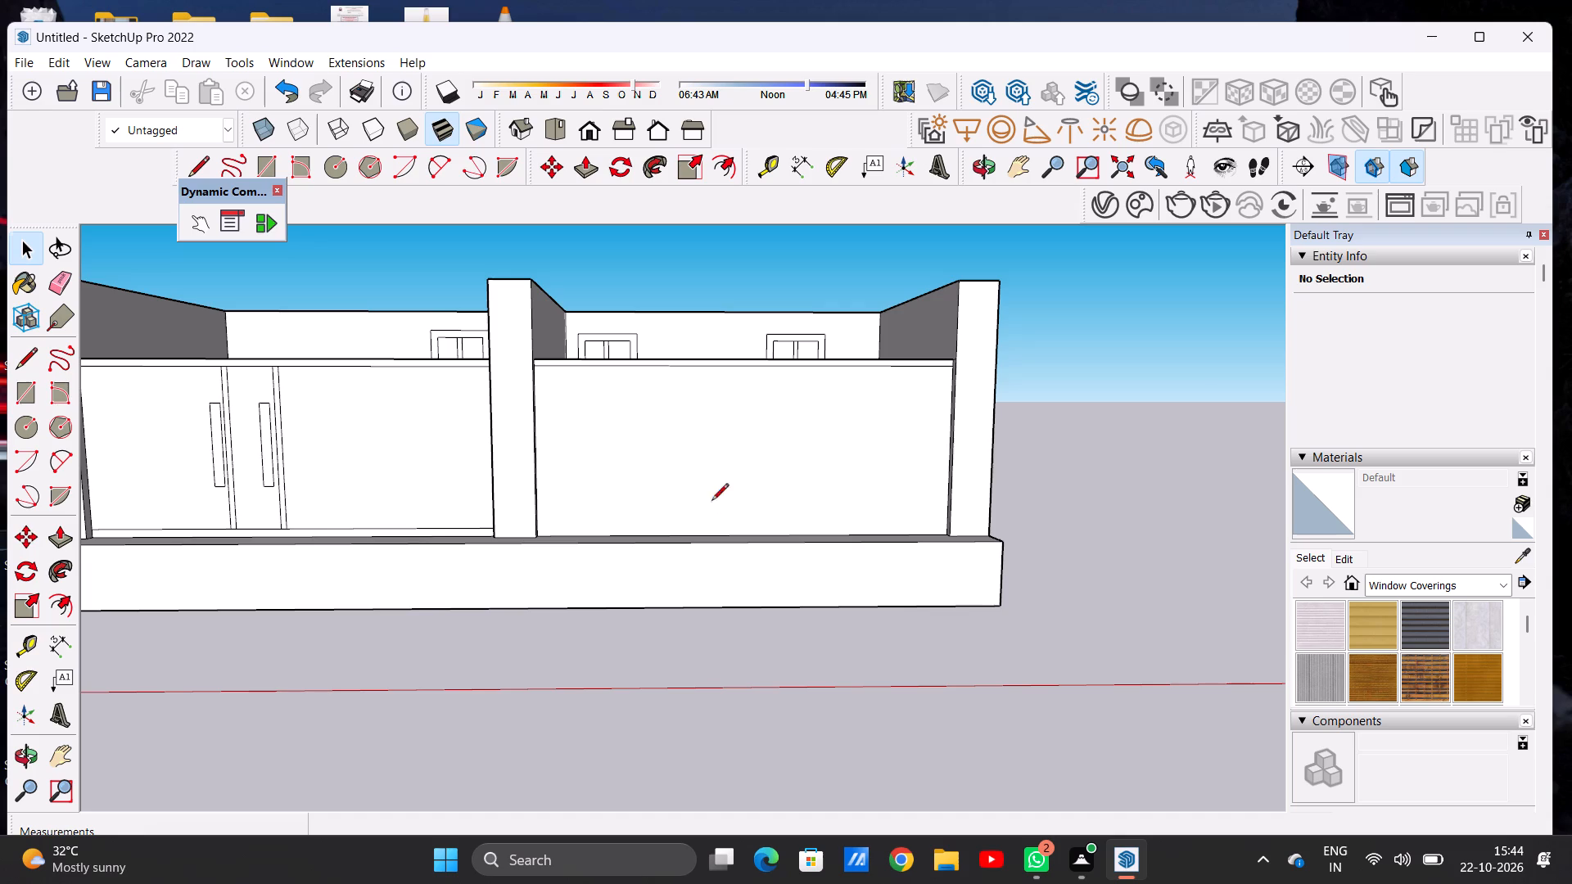
pyautogui.scroll(7, 599, 522)
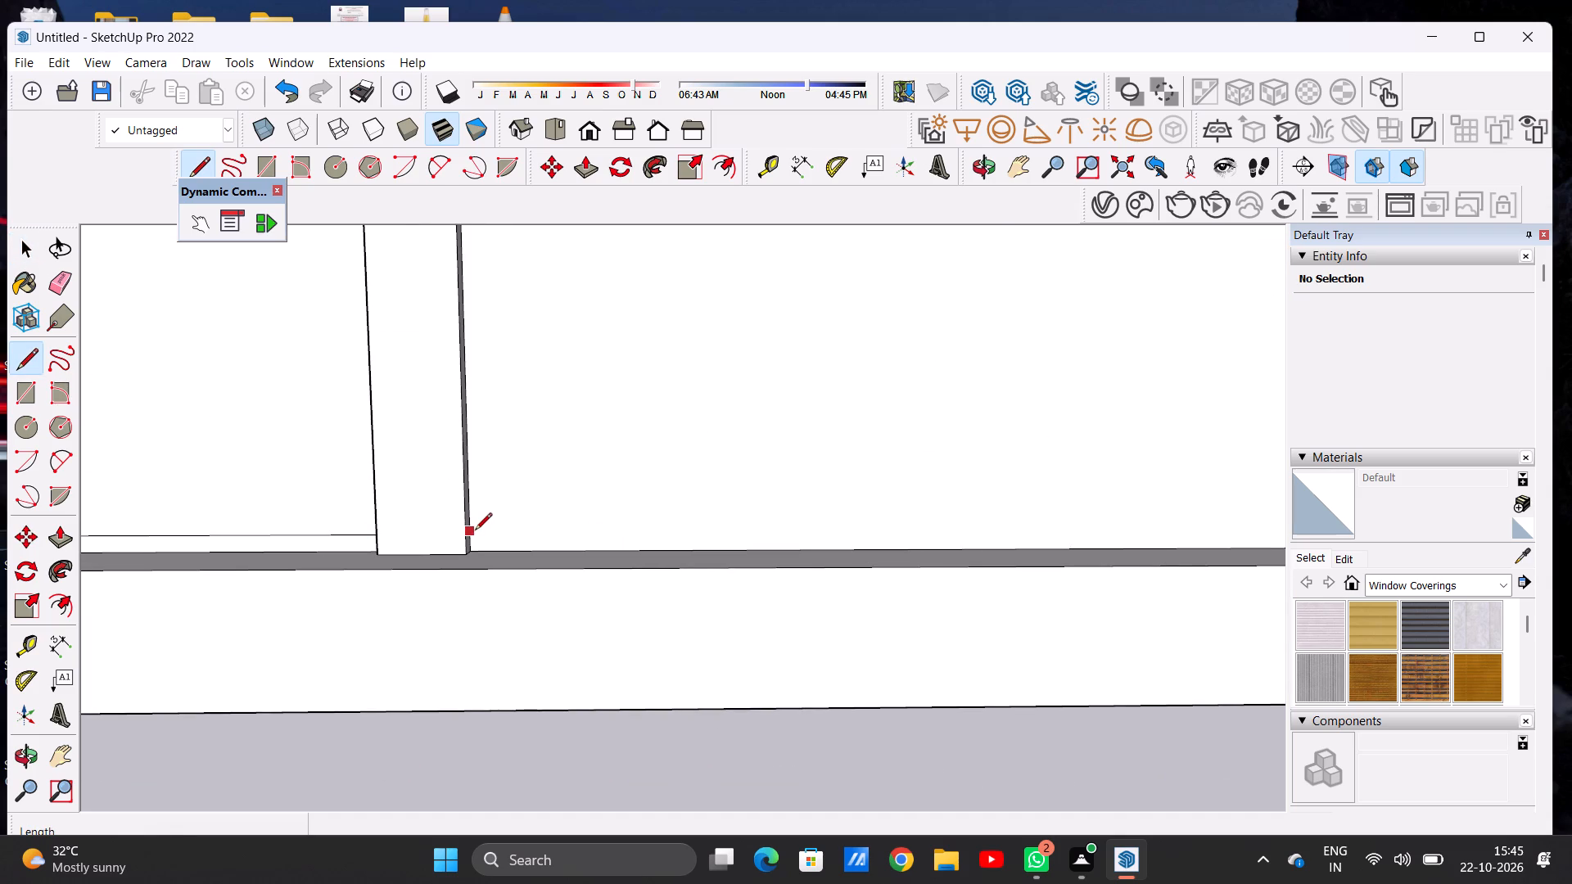
pyautogui.click(475, 531)
pyautogui.scroll(-12, 607, 532)
pyautogui.scroll(7, 768, 519)
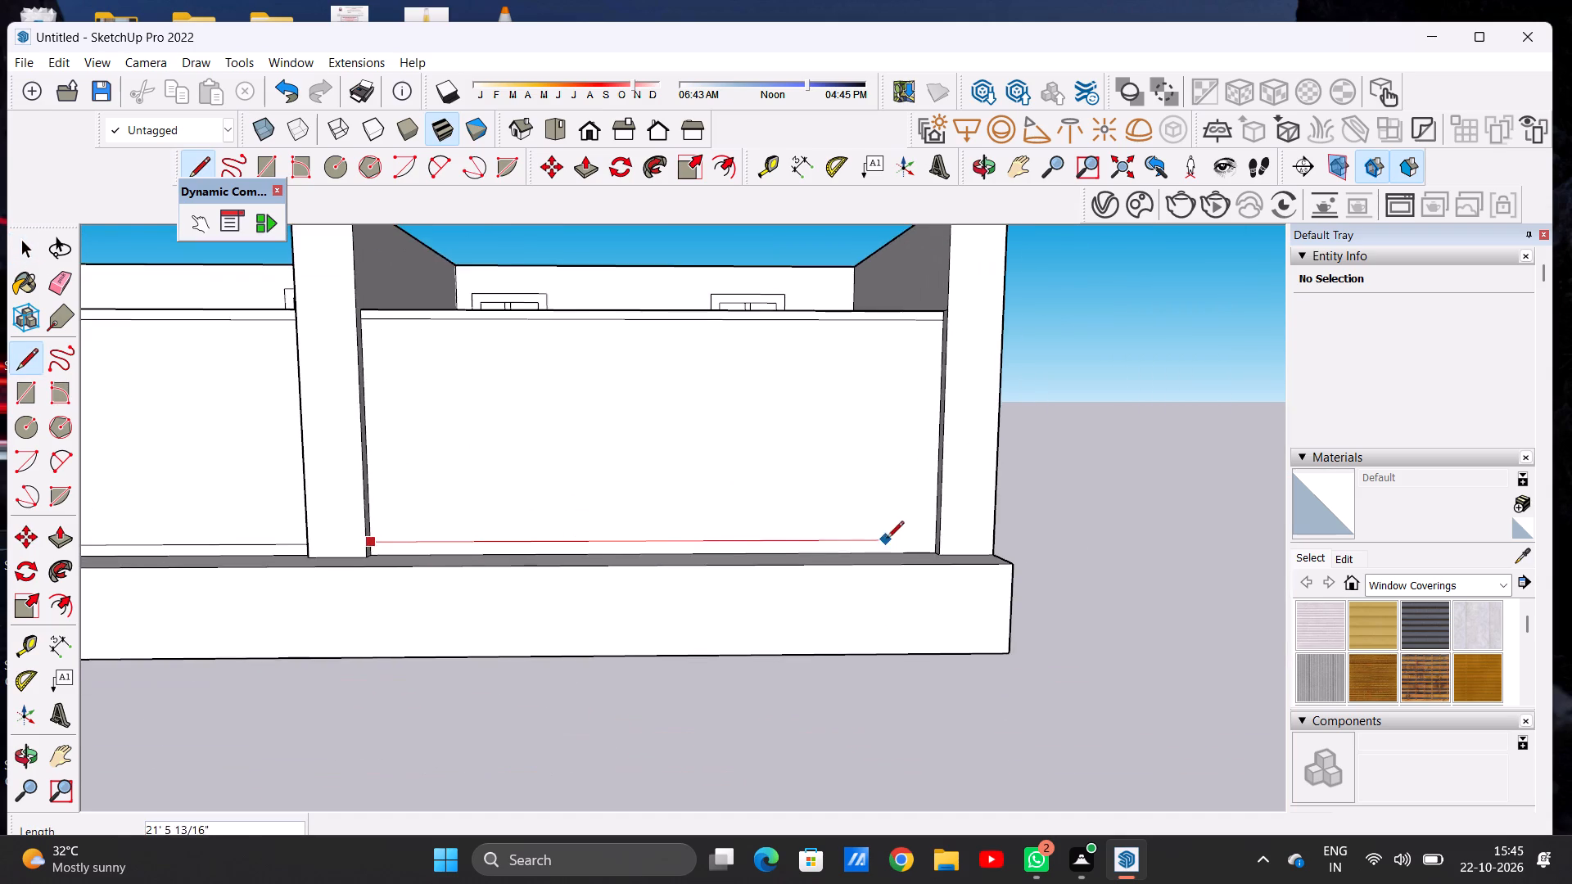
pyautogui.click(934, 539)
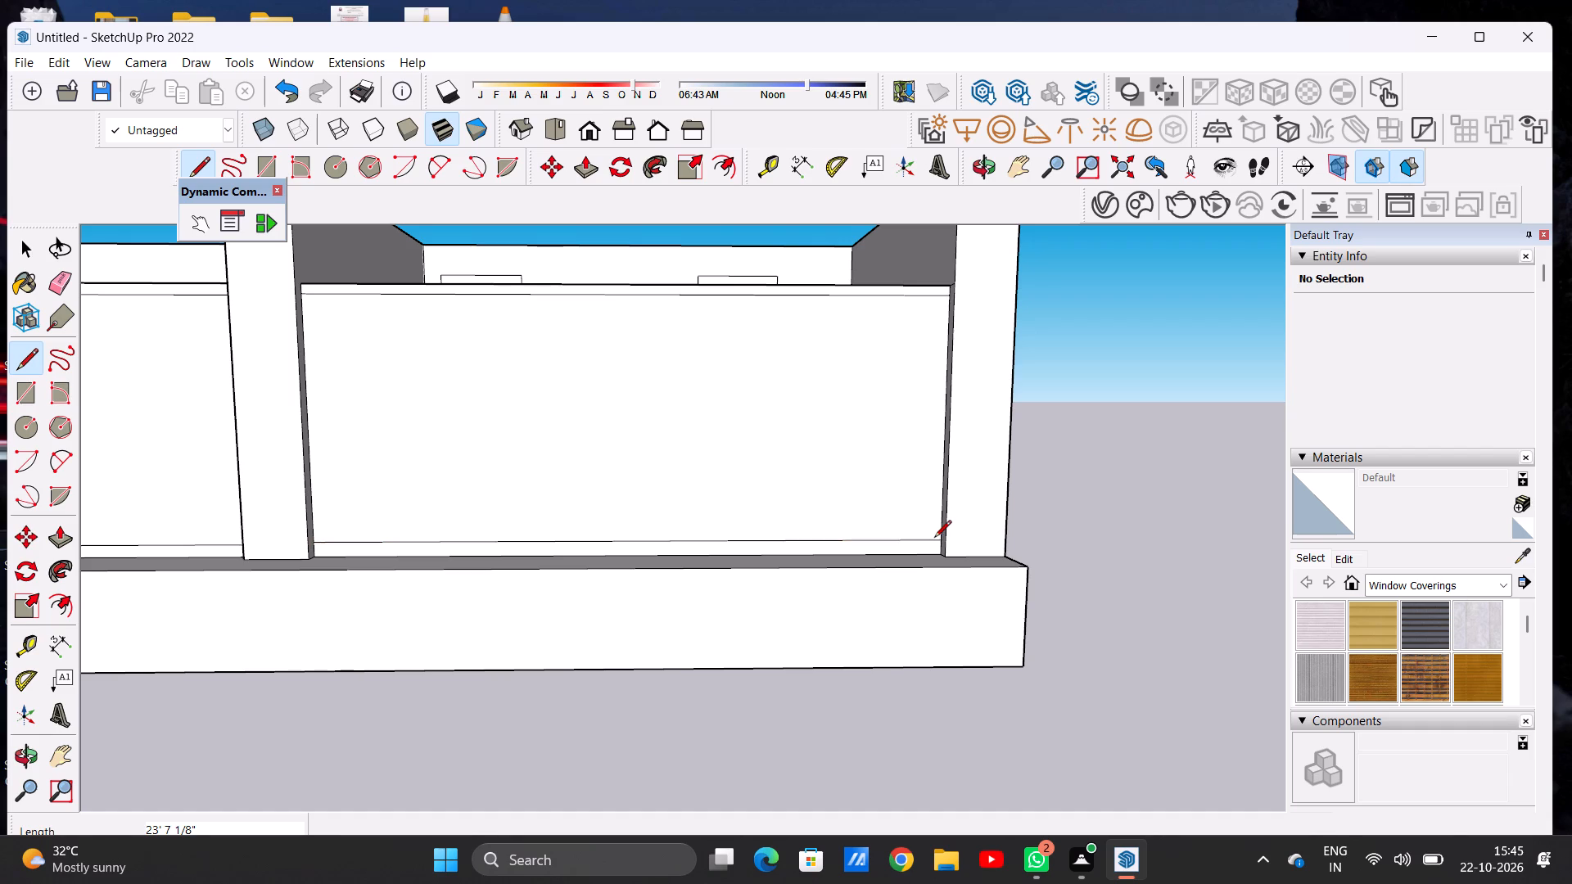
pyautogui.press('space')
# Compare the plain wall's upper and lower lines with the panelled wall's lines, strips and handles from the front.
pyautogui.scroll(-13, 763, 560)
pyautogui.scroll(3, 660, 520)
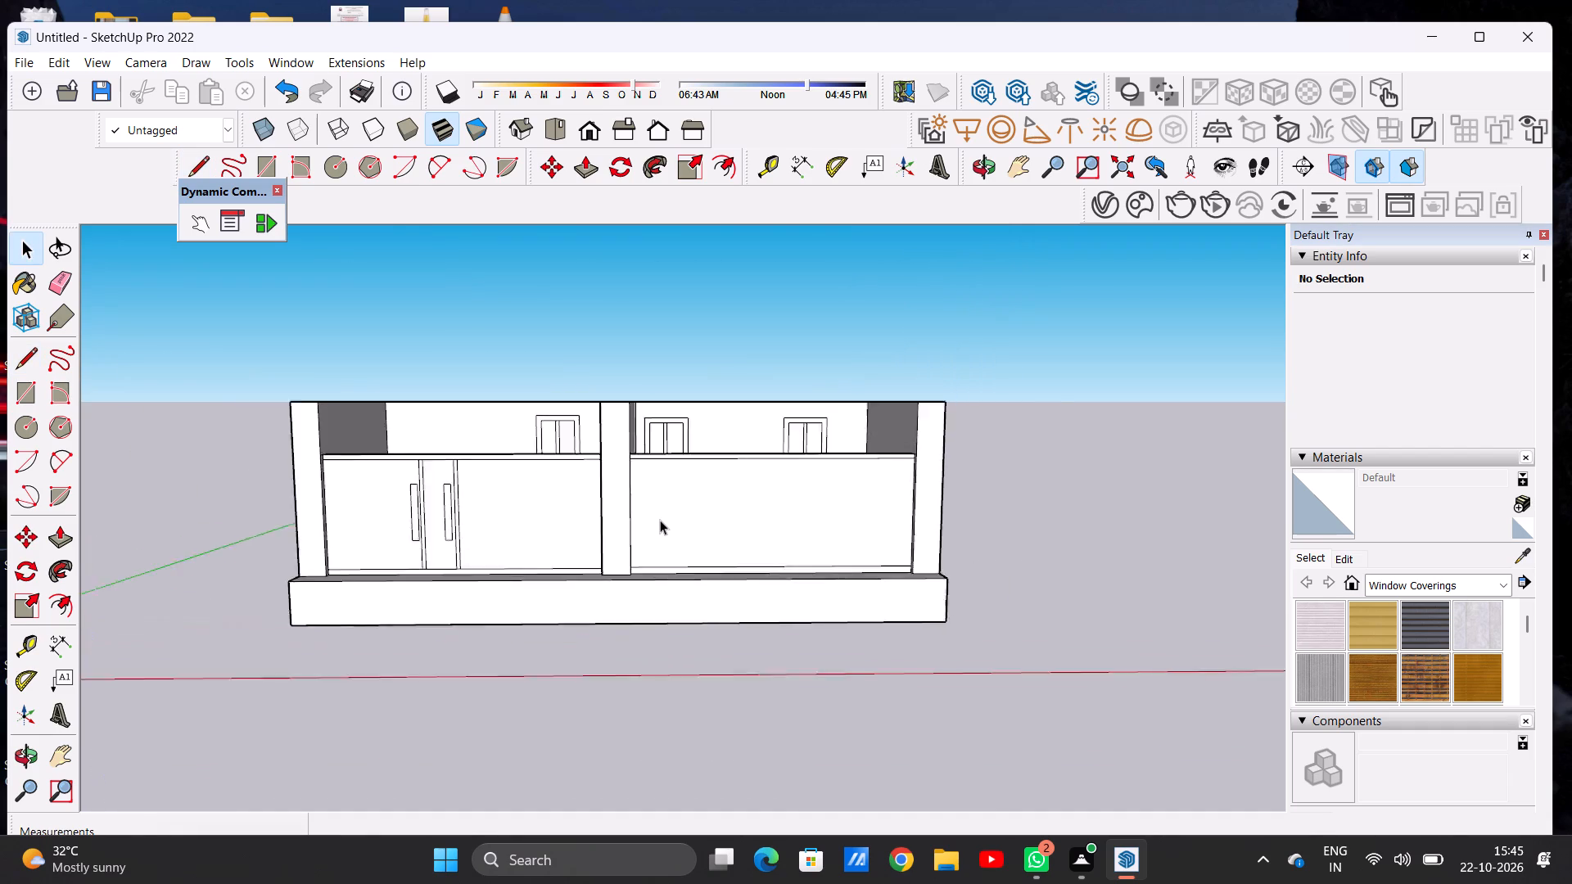
pyautogui.scroll(4, 660, 520)
pyautogui.scroll(-6, 698, 520)
pyautogui.scroll(6, 775, 543)
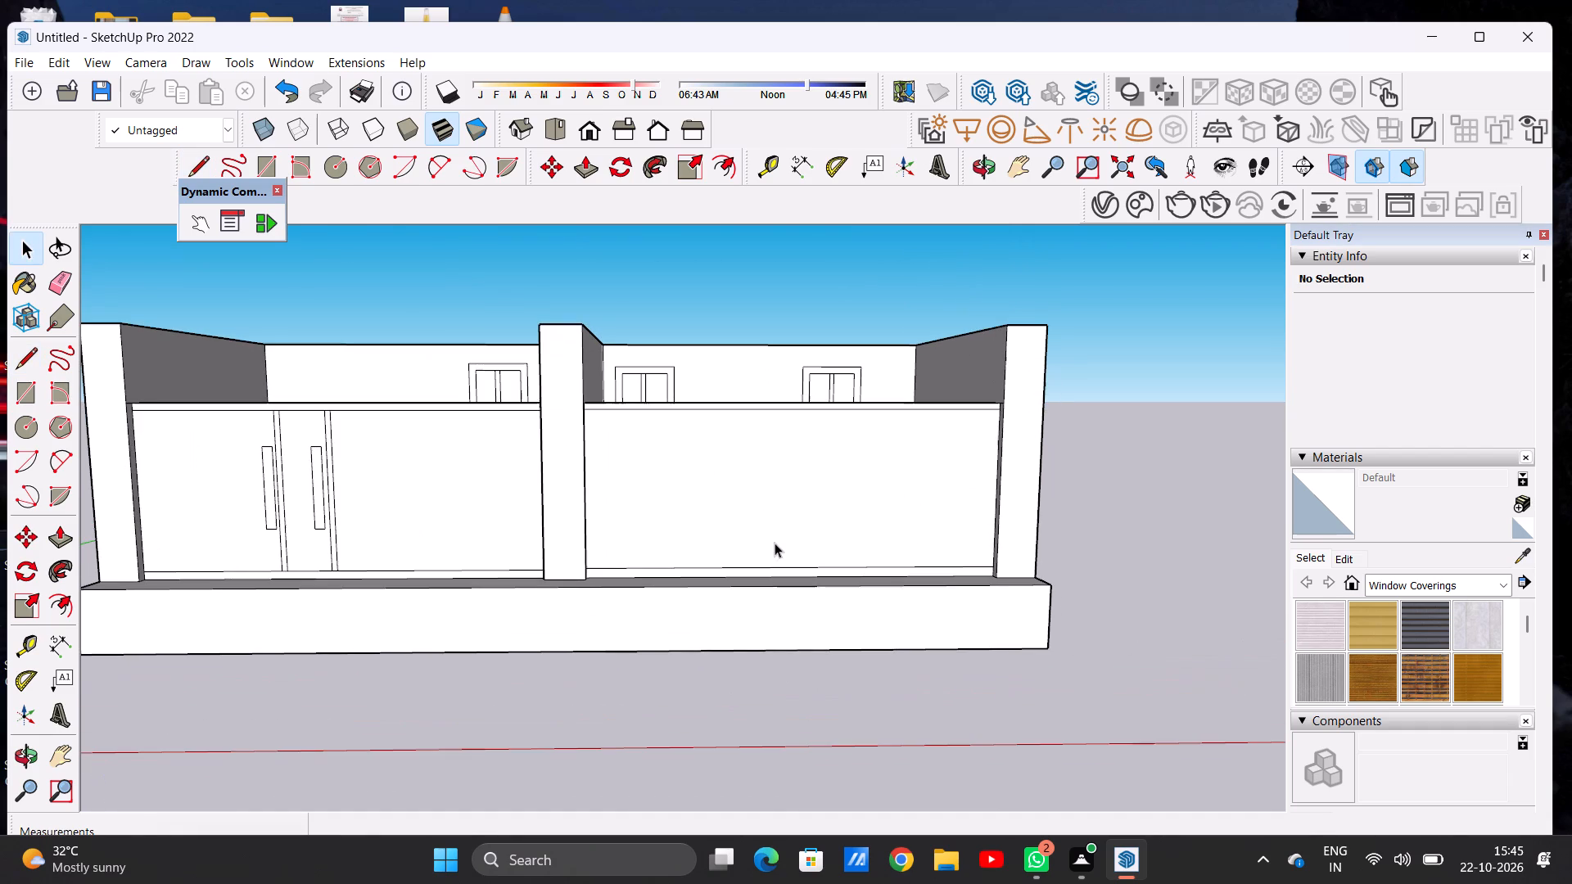
pyautogui.scroll(4, 289, 557)
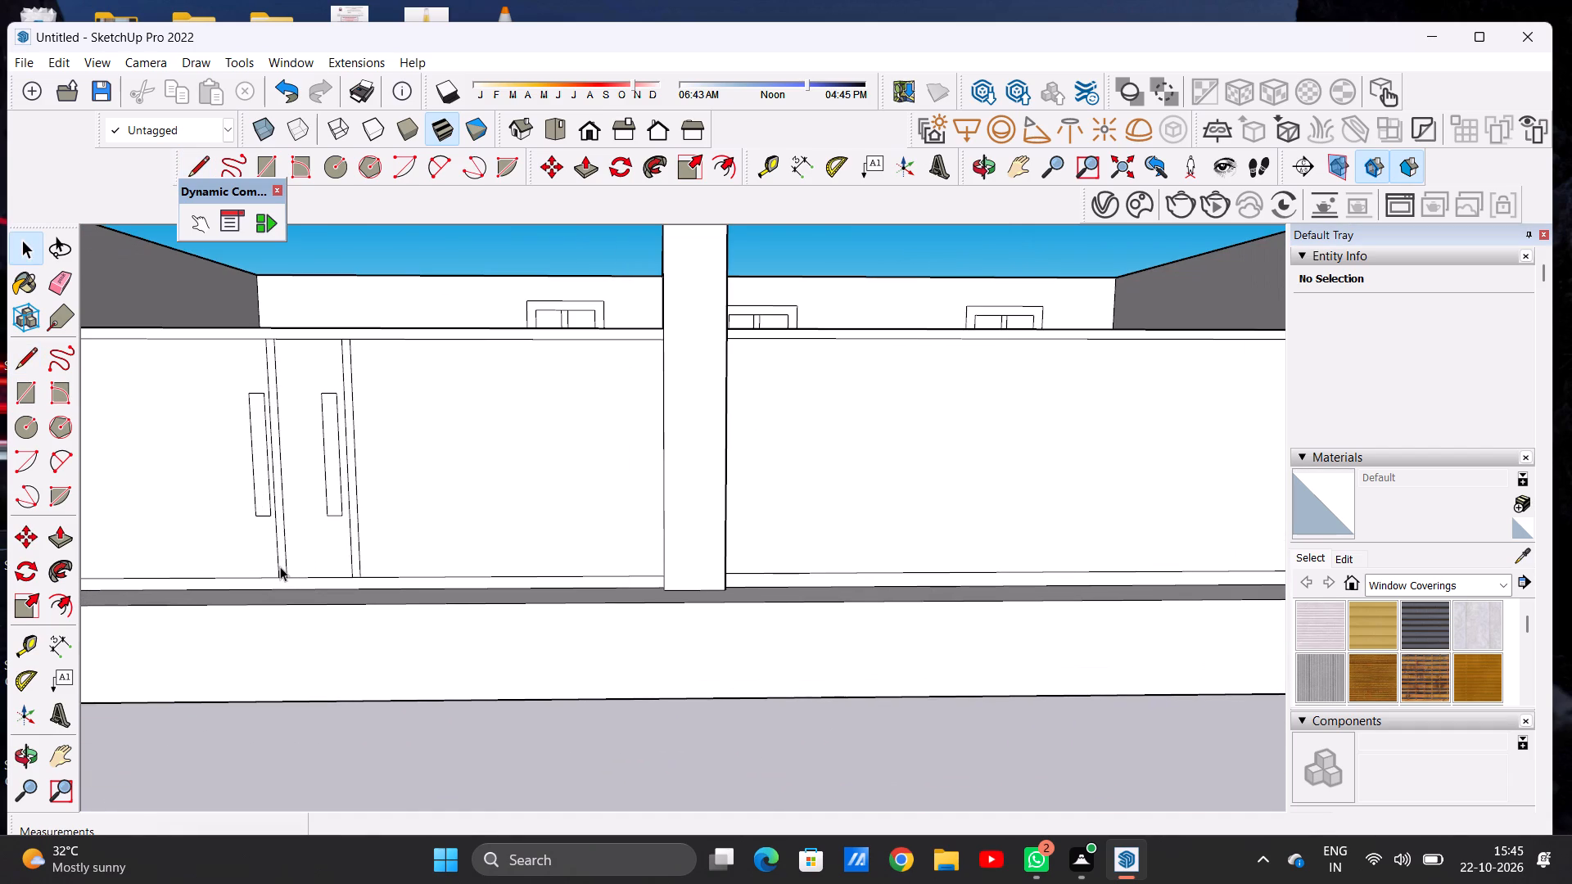
# Copy the panelled wall's strip nearest the divider about 22' 10" horizontally onto the recessed plain wall.
pyautogui.doubleClick(280, 566)
pyautogui.scroll(-7, 404, 488)
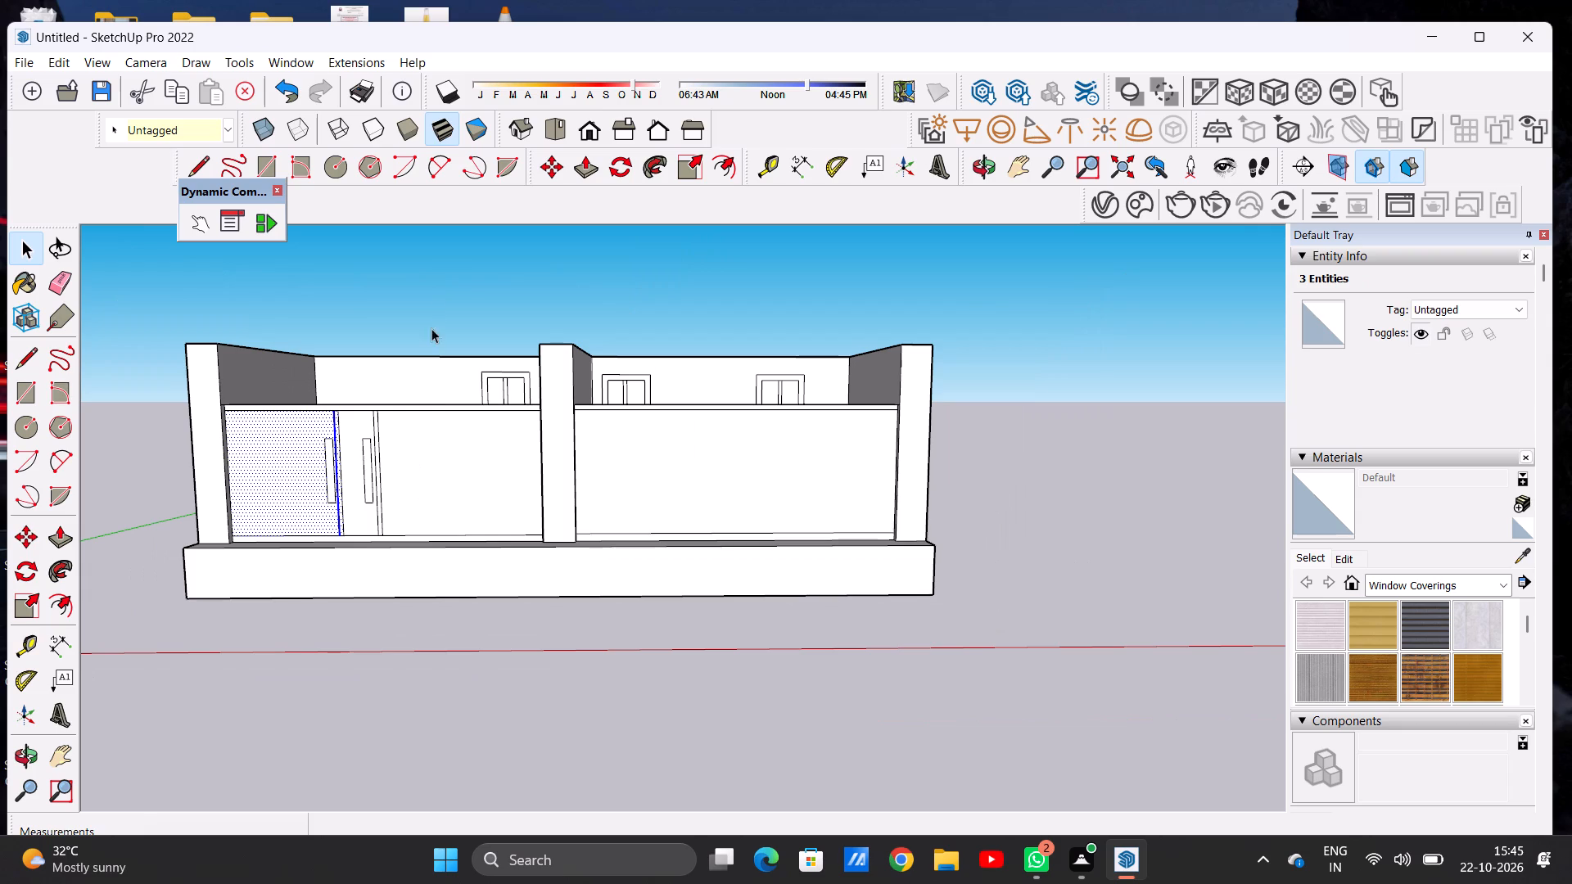
pyautogui.click(436, 304)
pyautogui.scroll(12, 376, 514)
pyautogui.doubleClick(383, 536)
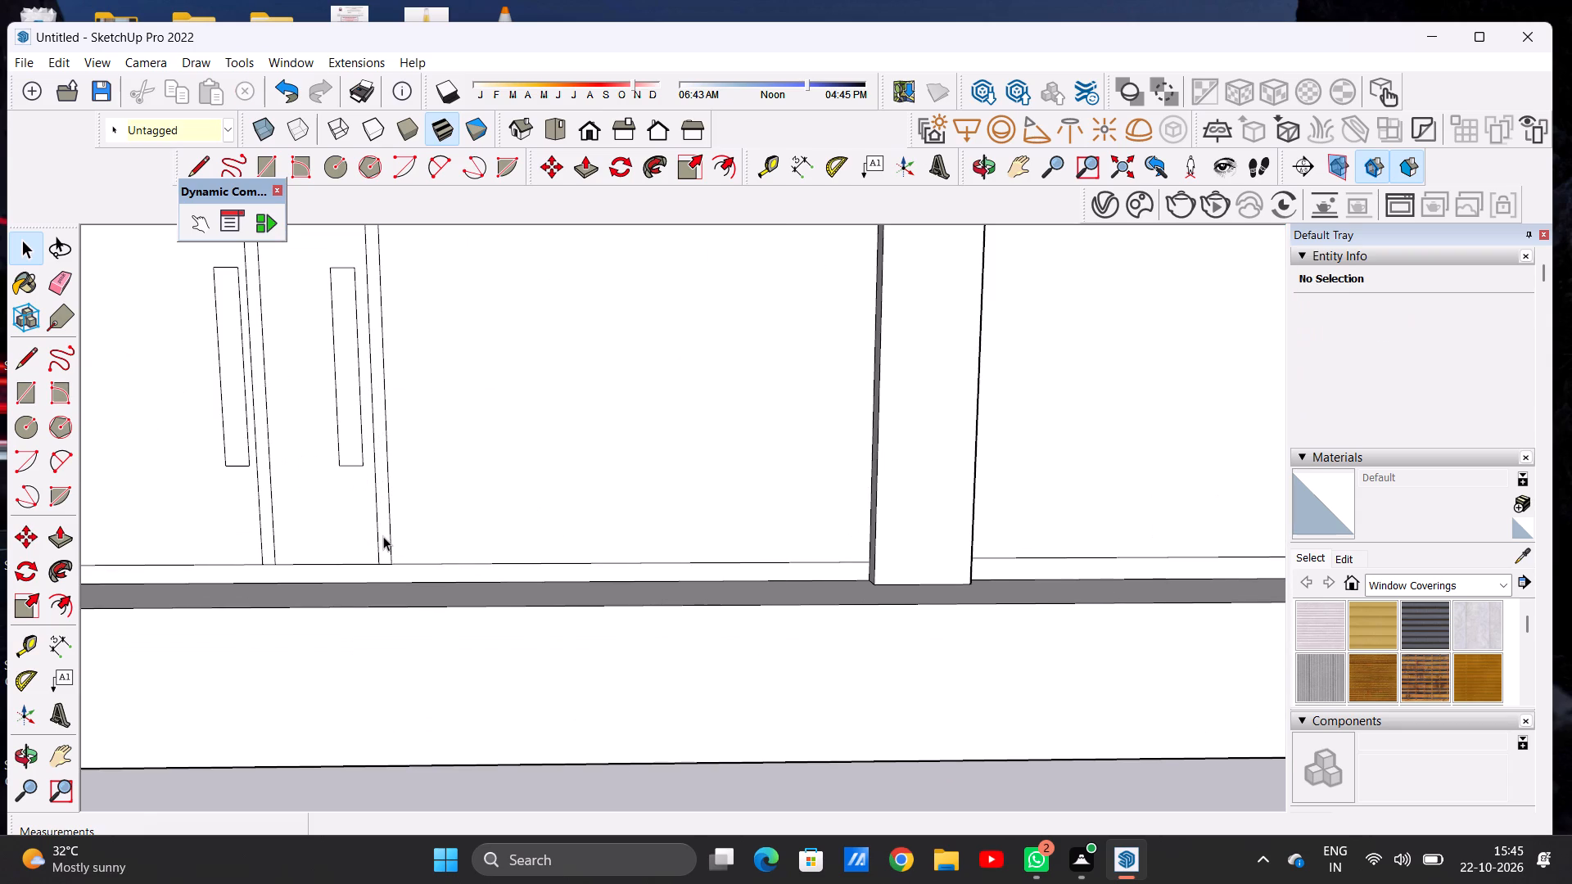
pyautogui.press('m')
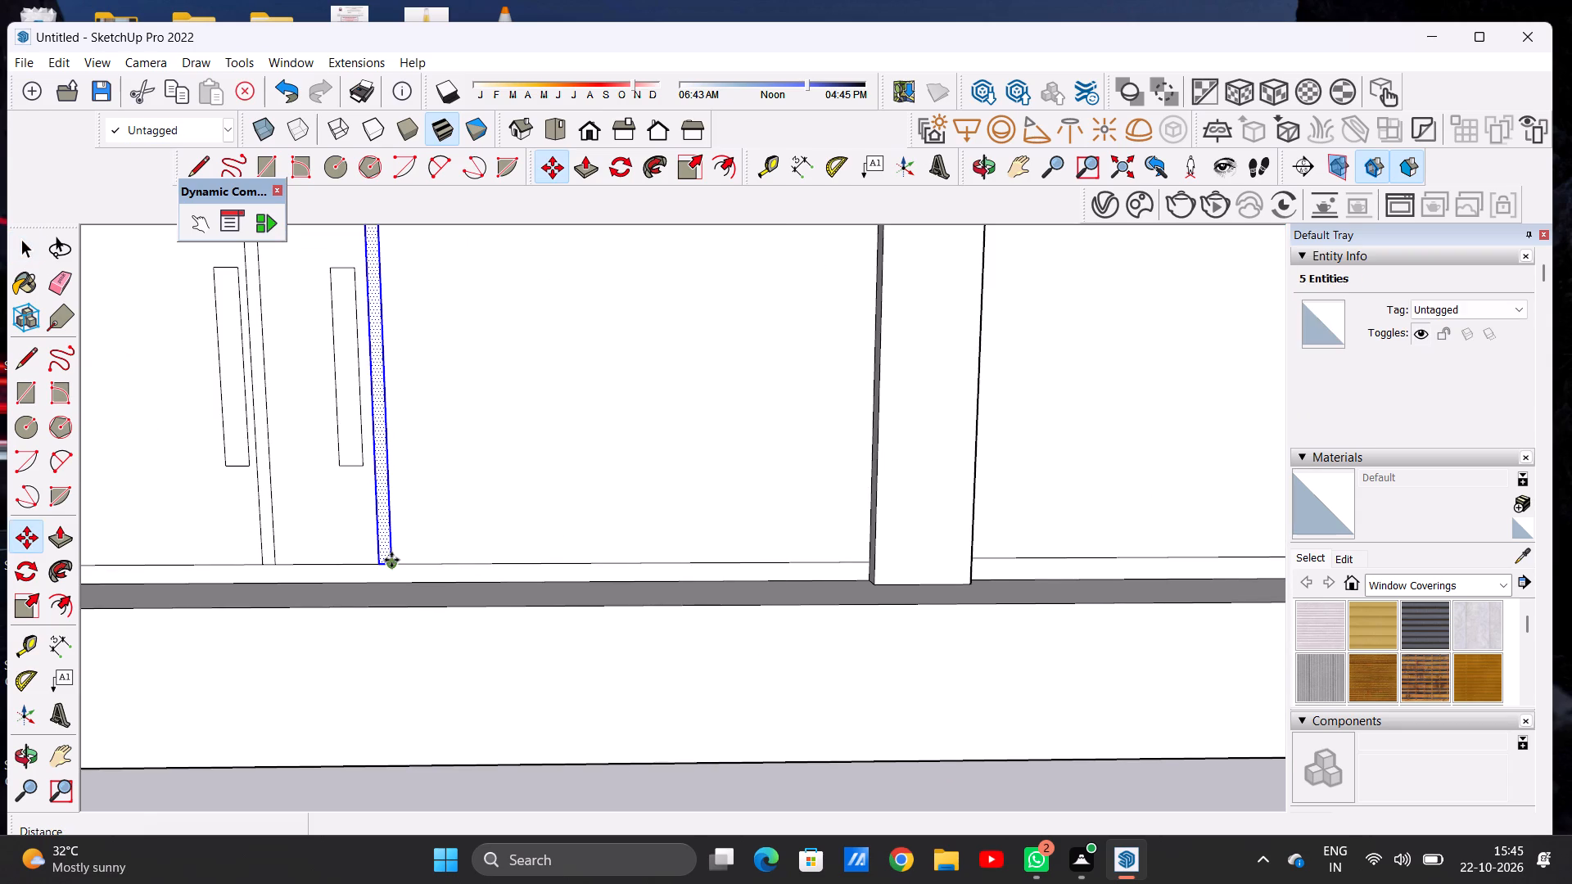
pyautogui.click(391, 560)
pyautogui.scroll(-11, 495, 562)
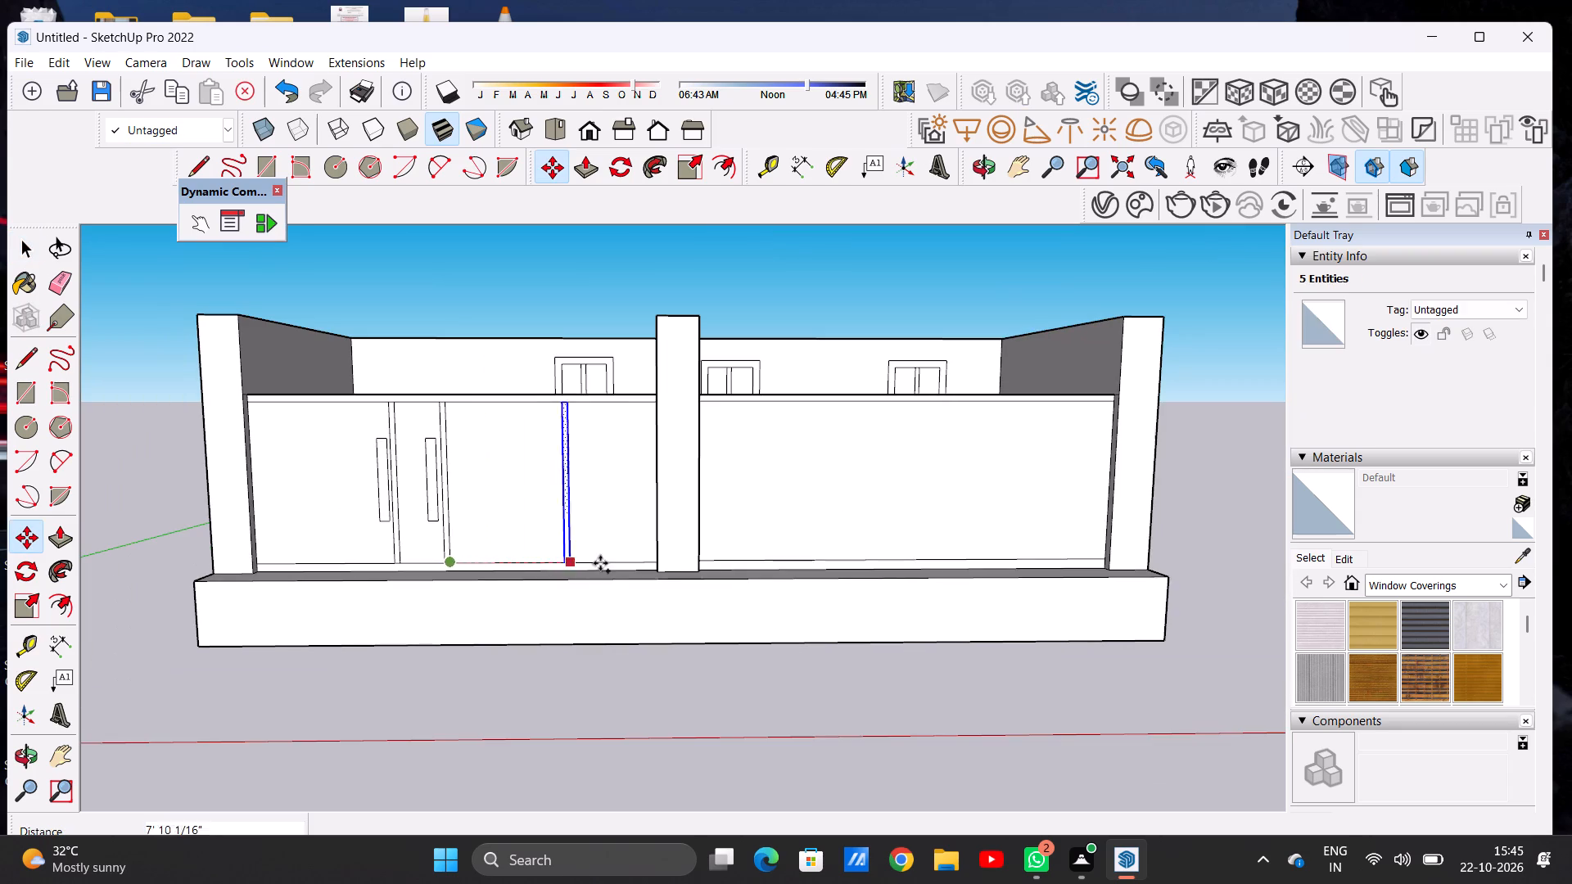
pyautogui.scroll(7, 749, 577)
pyautogui.scroll(-1, 755, 563)
pyautogui.scroll(4, 755, 563)
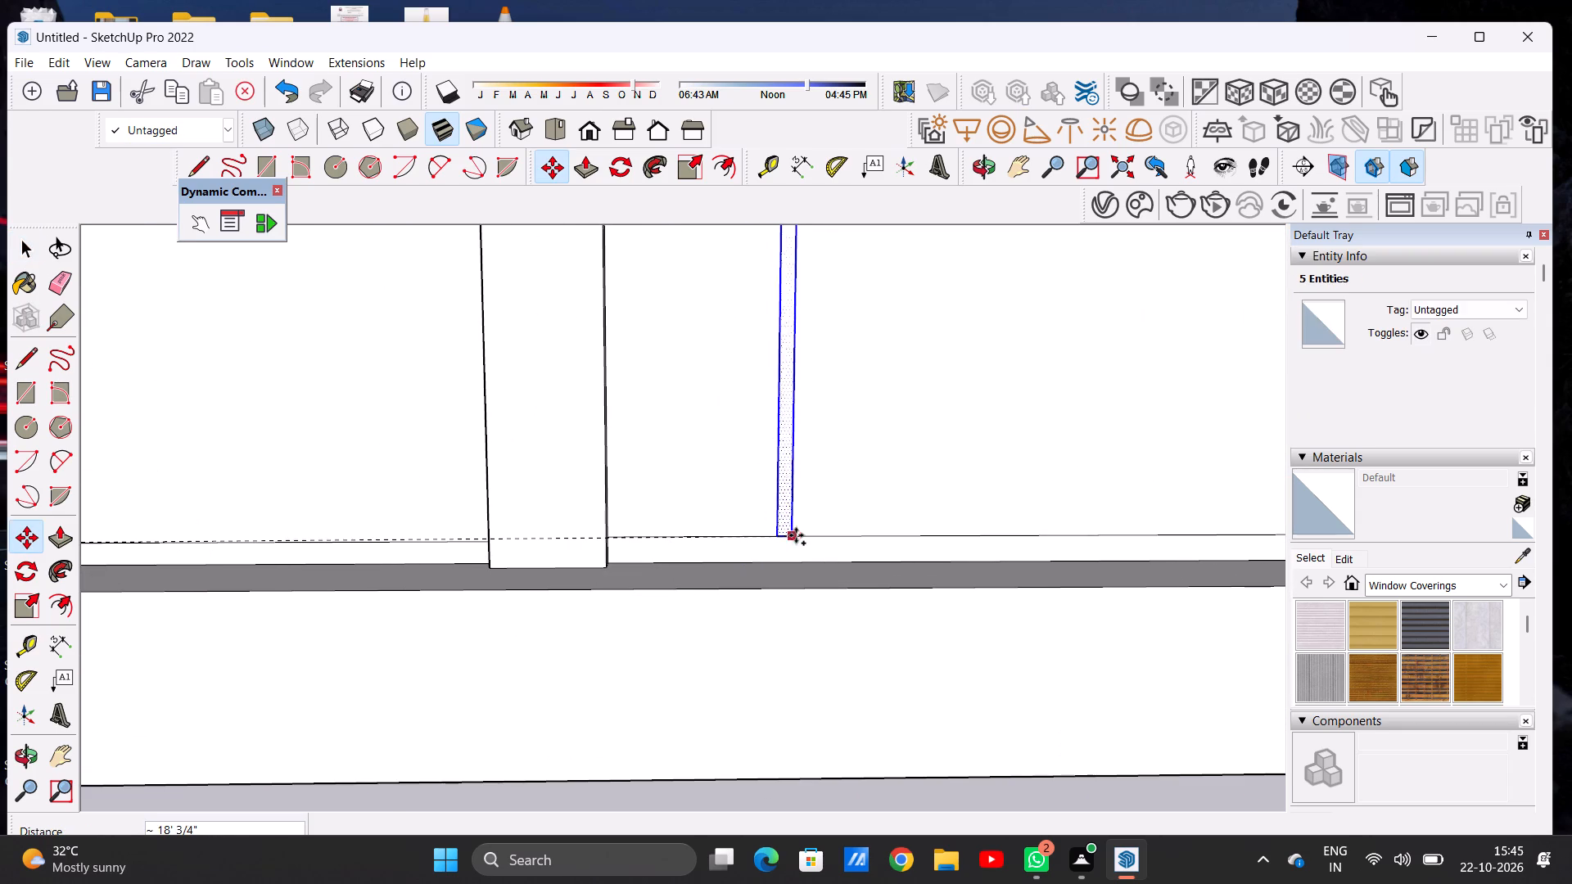
pyautogui.scroll(-9, 796, 535)
pyautogui.scroll(1, 796, 537)
pyautogui.scroll(-4, 796, 537)
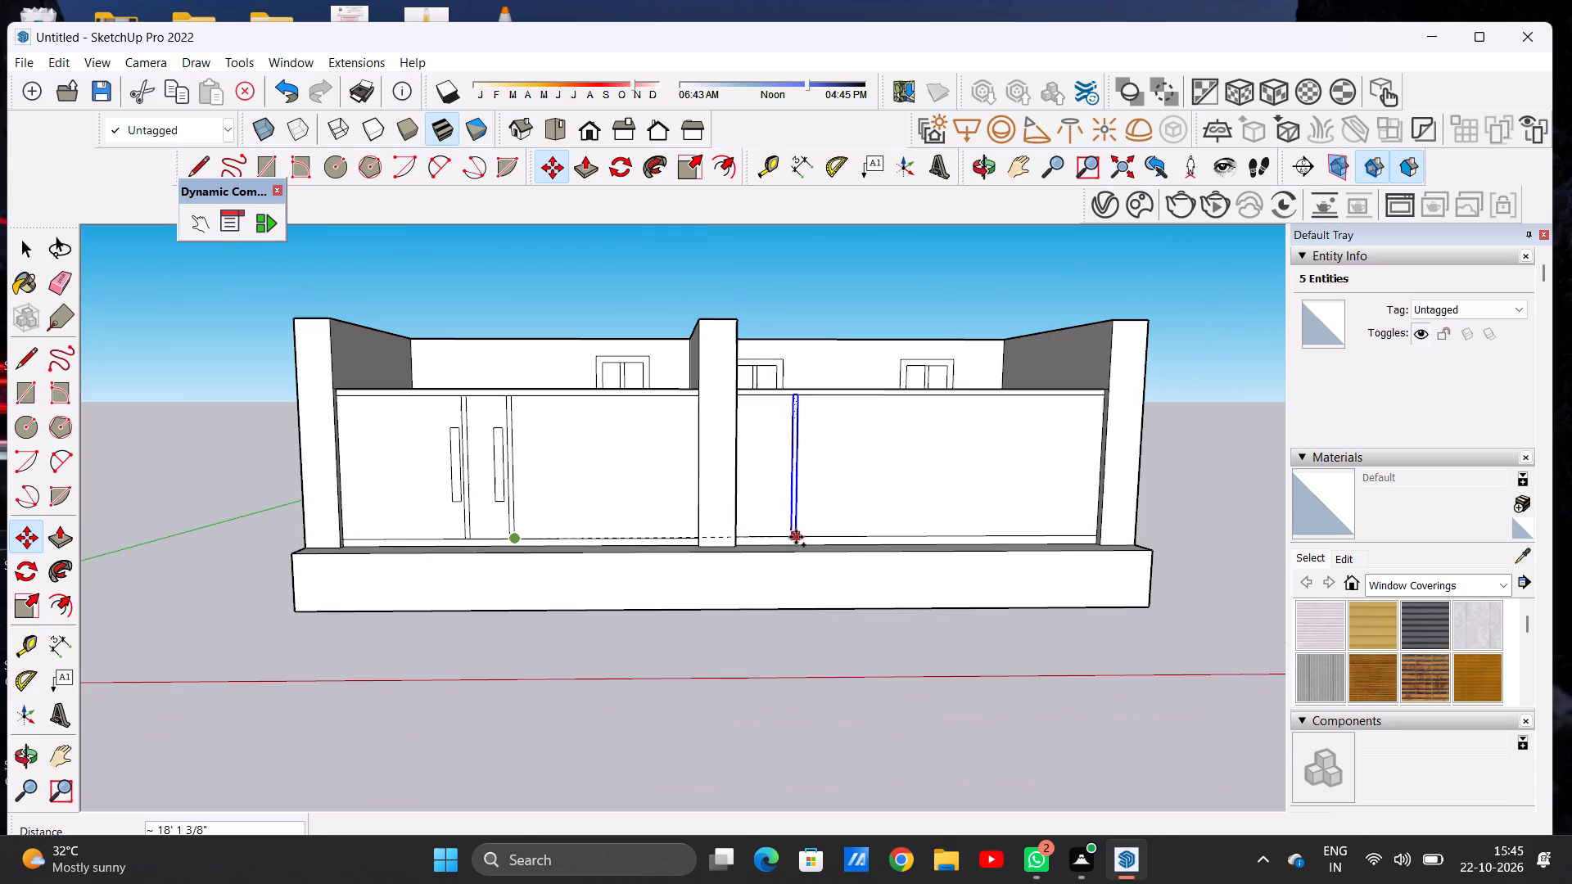
pyautogui.scroll(4, 869, 536)
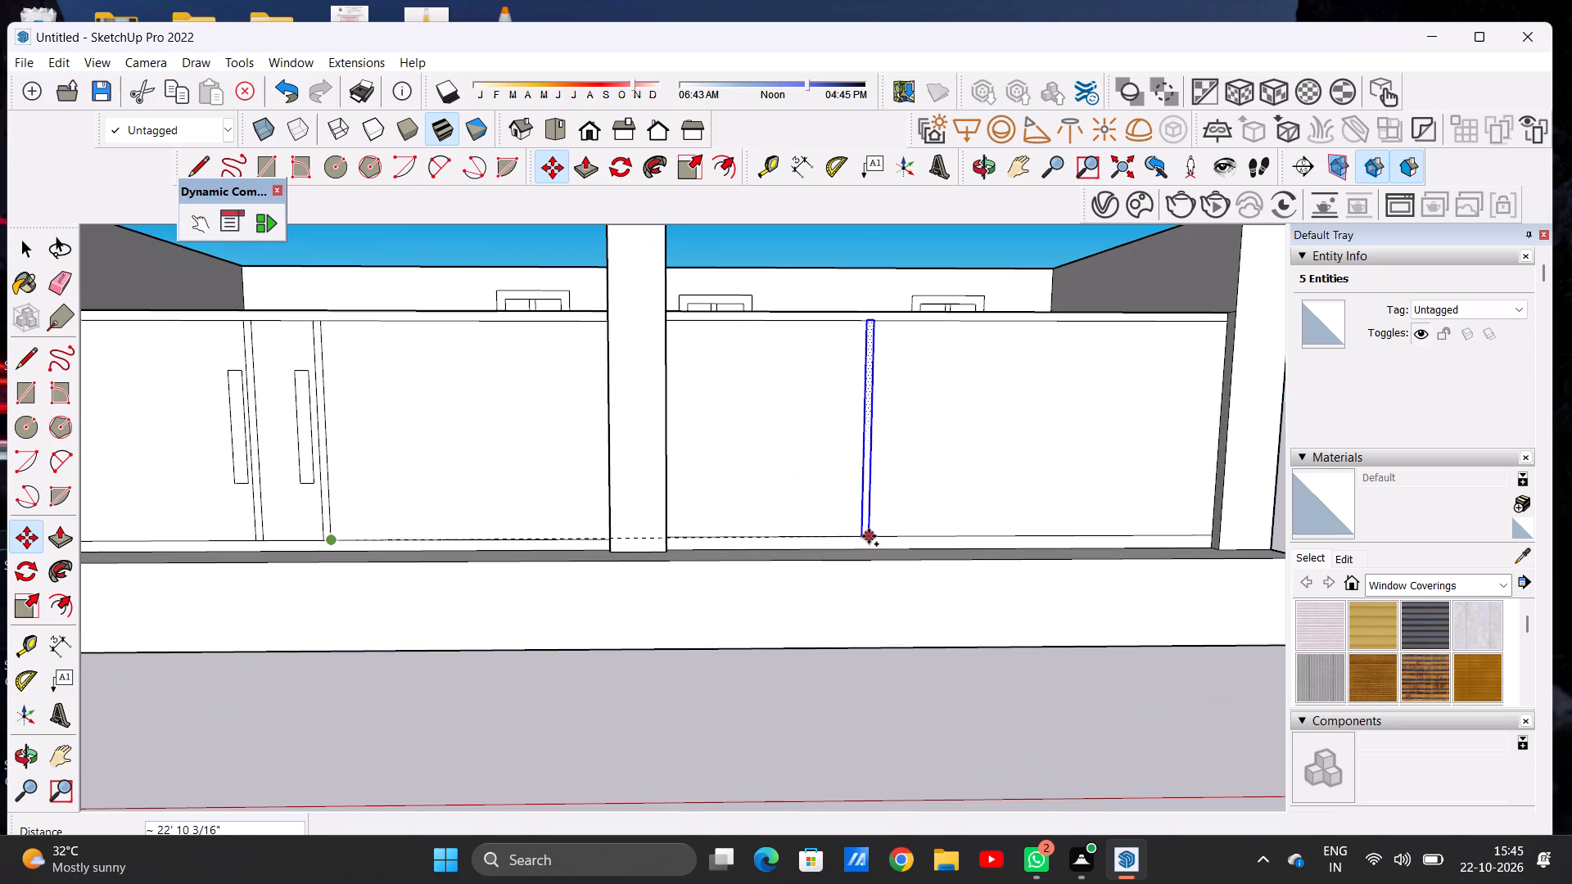
pyautogui.scroll(-5, 869, 536)
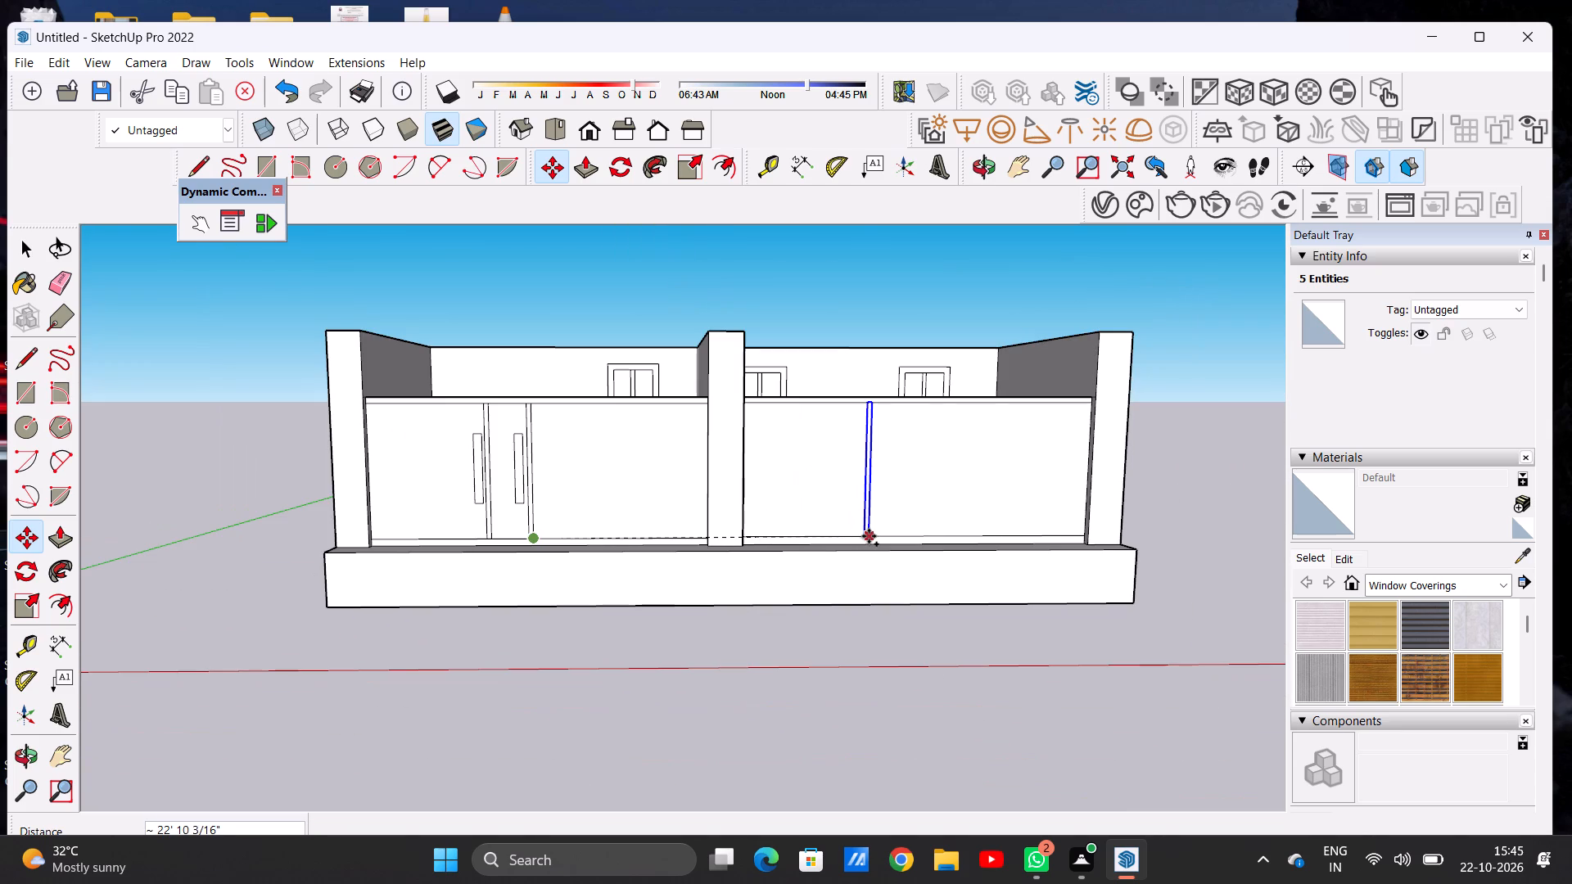
pyautogui.click(869, 536)
pyautogui.press('space')
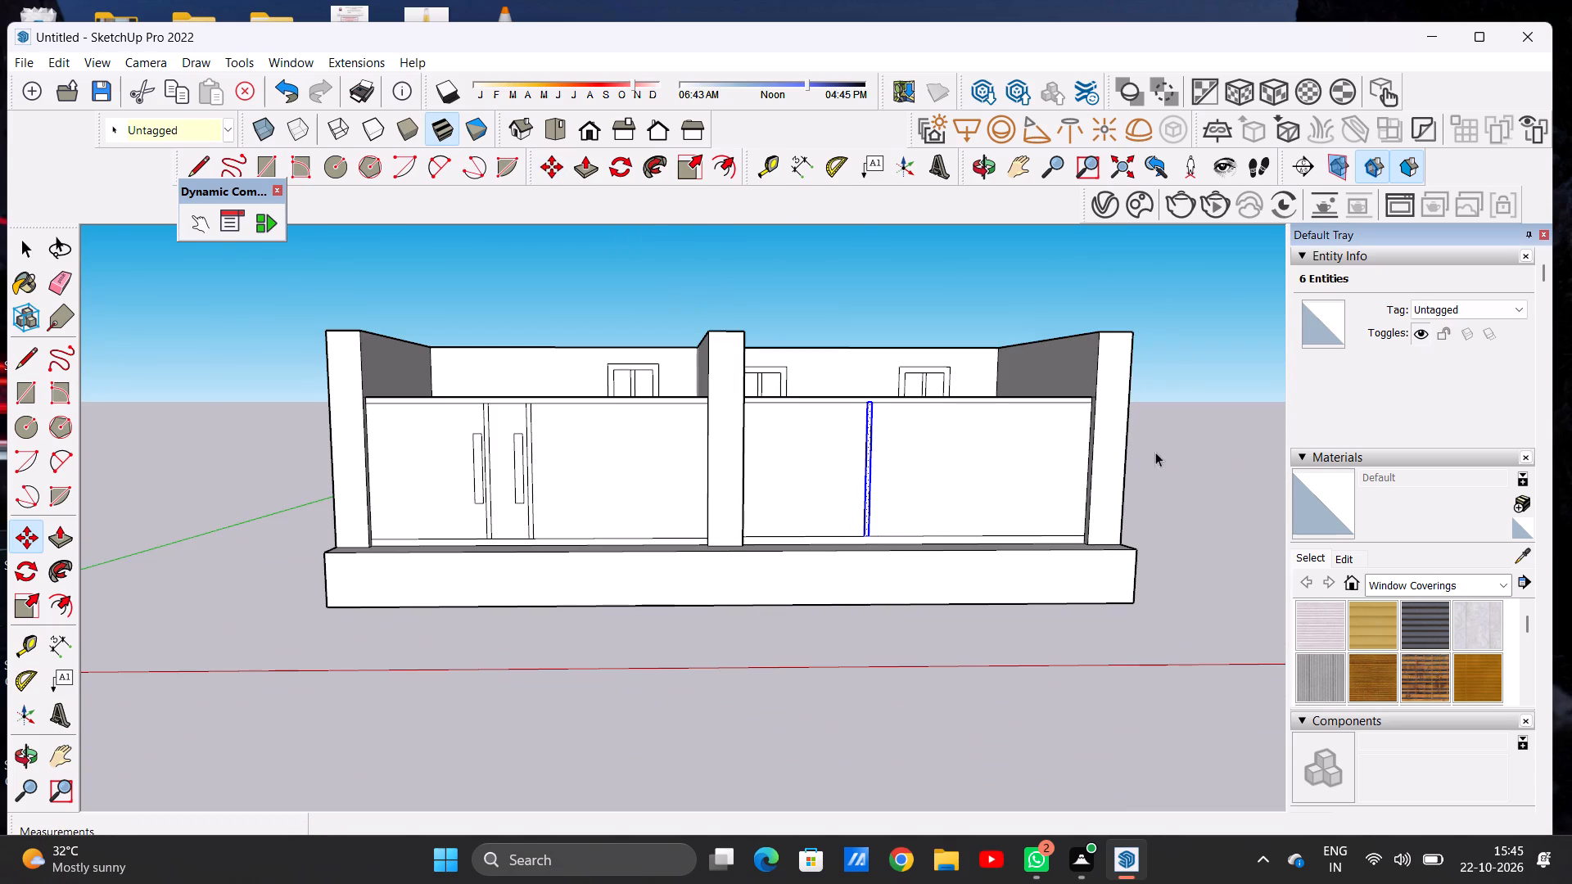
pyautogui.click(1195, 444)
# Erase the copied strip's top edge and the two short side stubs projecting above the plain wall's upper line.
pyautogui.scroll(6, 882, 536)
pyautogui.scroll(-1, 882, 536)
pyautogui.scroll(8, 882, 536)
pyautogui.scroll(-13, 840, 536)
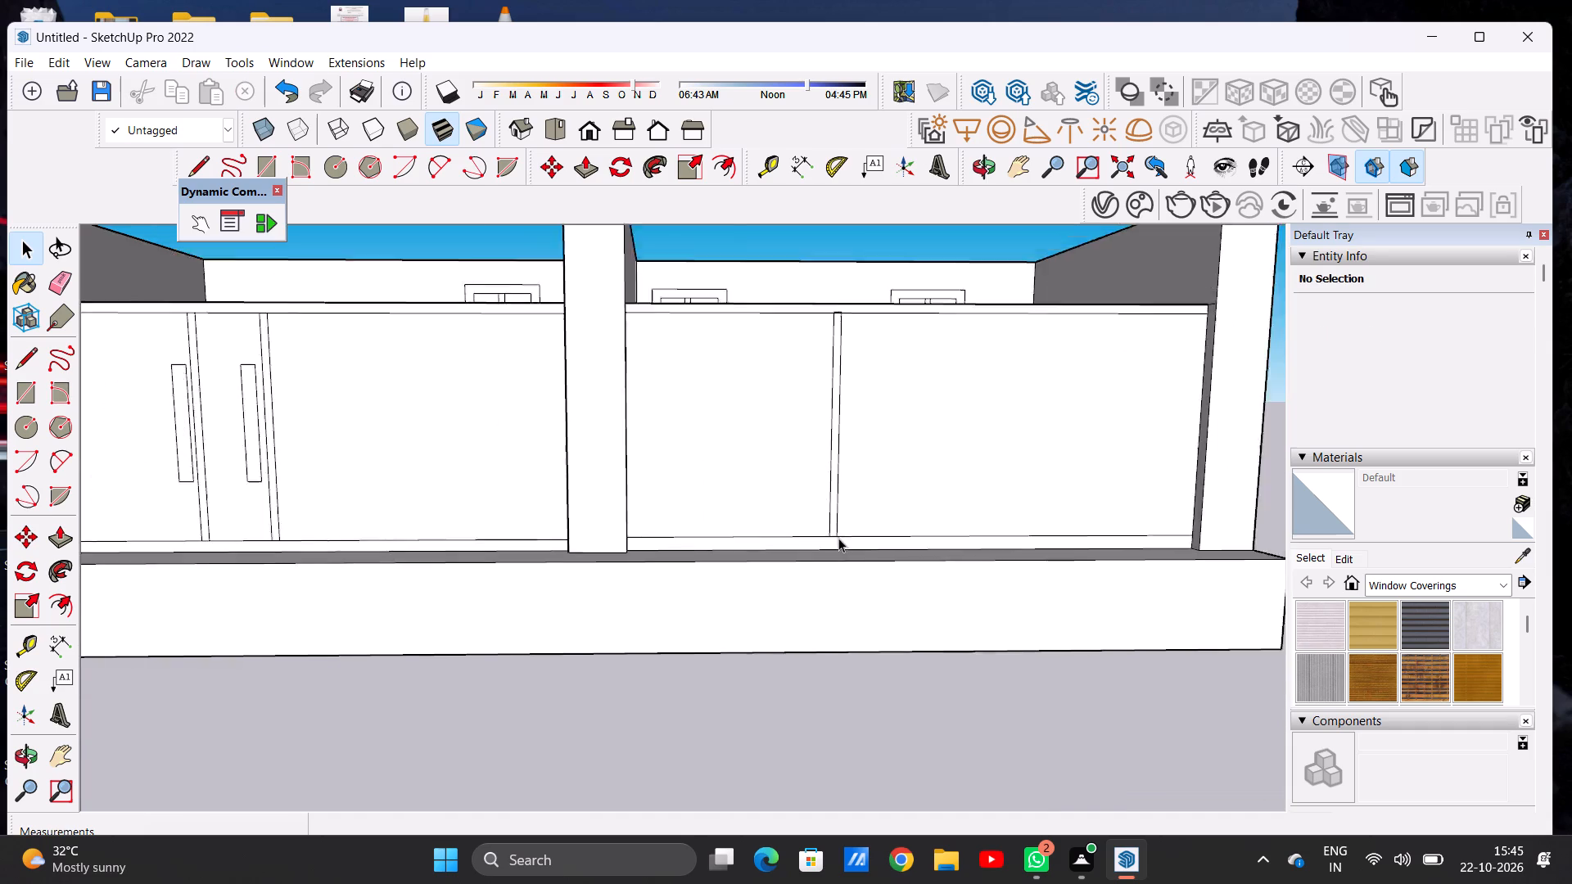
pyautogui.scroll(-3, 838, 538)
pyautogui.scroll(3, 822, 426)
pyautogui.scroll(-1, 822, 426)
pyautogui.scroll(20, 822, 426)
pyautogui.scroll(4, 822, 426)
pyautogui.scroll(-1, 851, 376)
pyautogui.scroll(2, 851, 376)
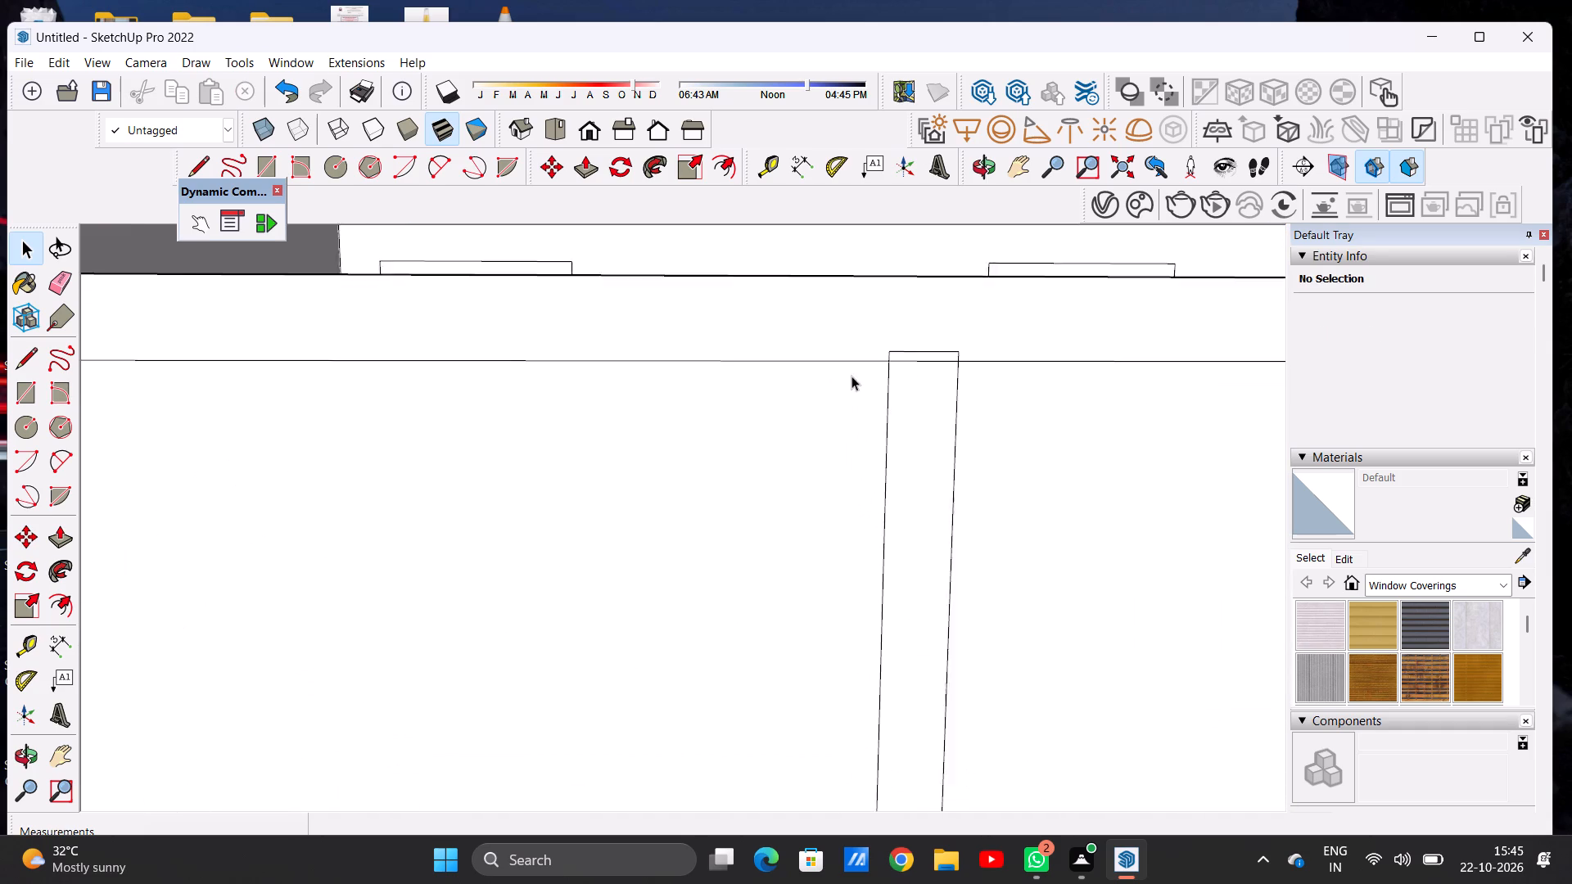
pyautogui.scroll(1, 851, 376)
pyautogui.scroll(-20, 719, 450)
pyautogui.scroll(-10, 719, 450)
pyautogui.scroll(12, 720, 539)
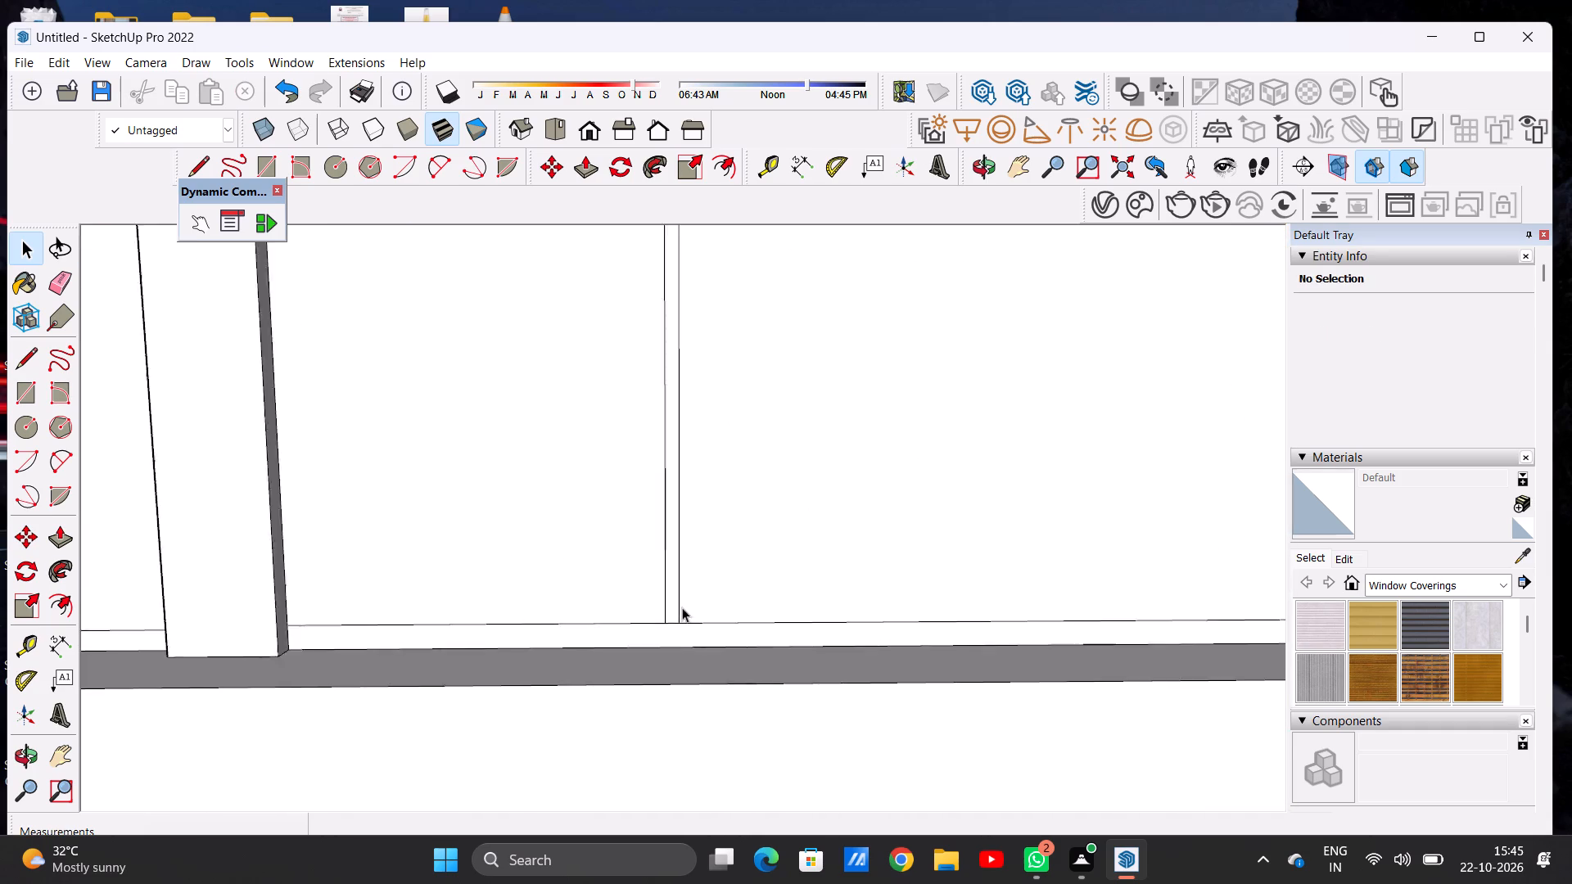
pyautogui.scroll(16, 682, 607)
pyautogui.scroll(-2, 668, 629)
pyautogui.scroll(1, 668, 629)
pyautogui.scroll(-20, 675, 630)
pyautogui.scroll(-3, 675, 630)
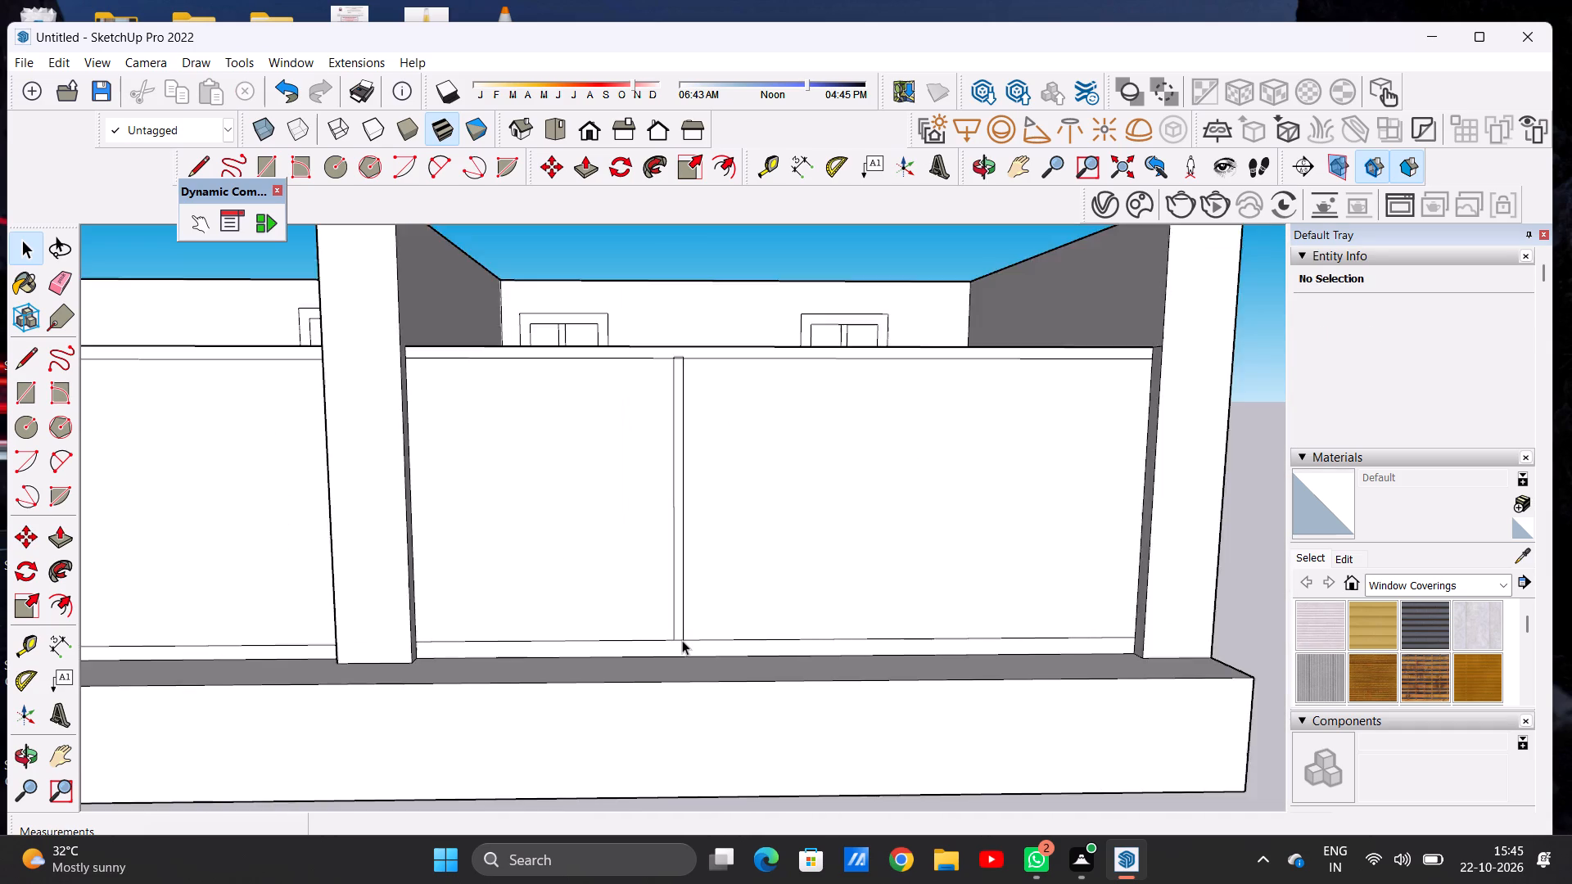
pyautogui.scroll(-9, 682, 640)
pyautogui.scroll(7, 681, 527)
pyautogui.scroll(-1, 681, 527)
pyautogui.scroll(19, 681, 527)
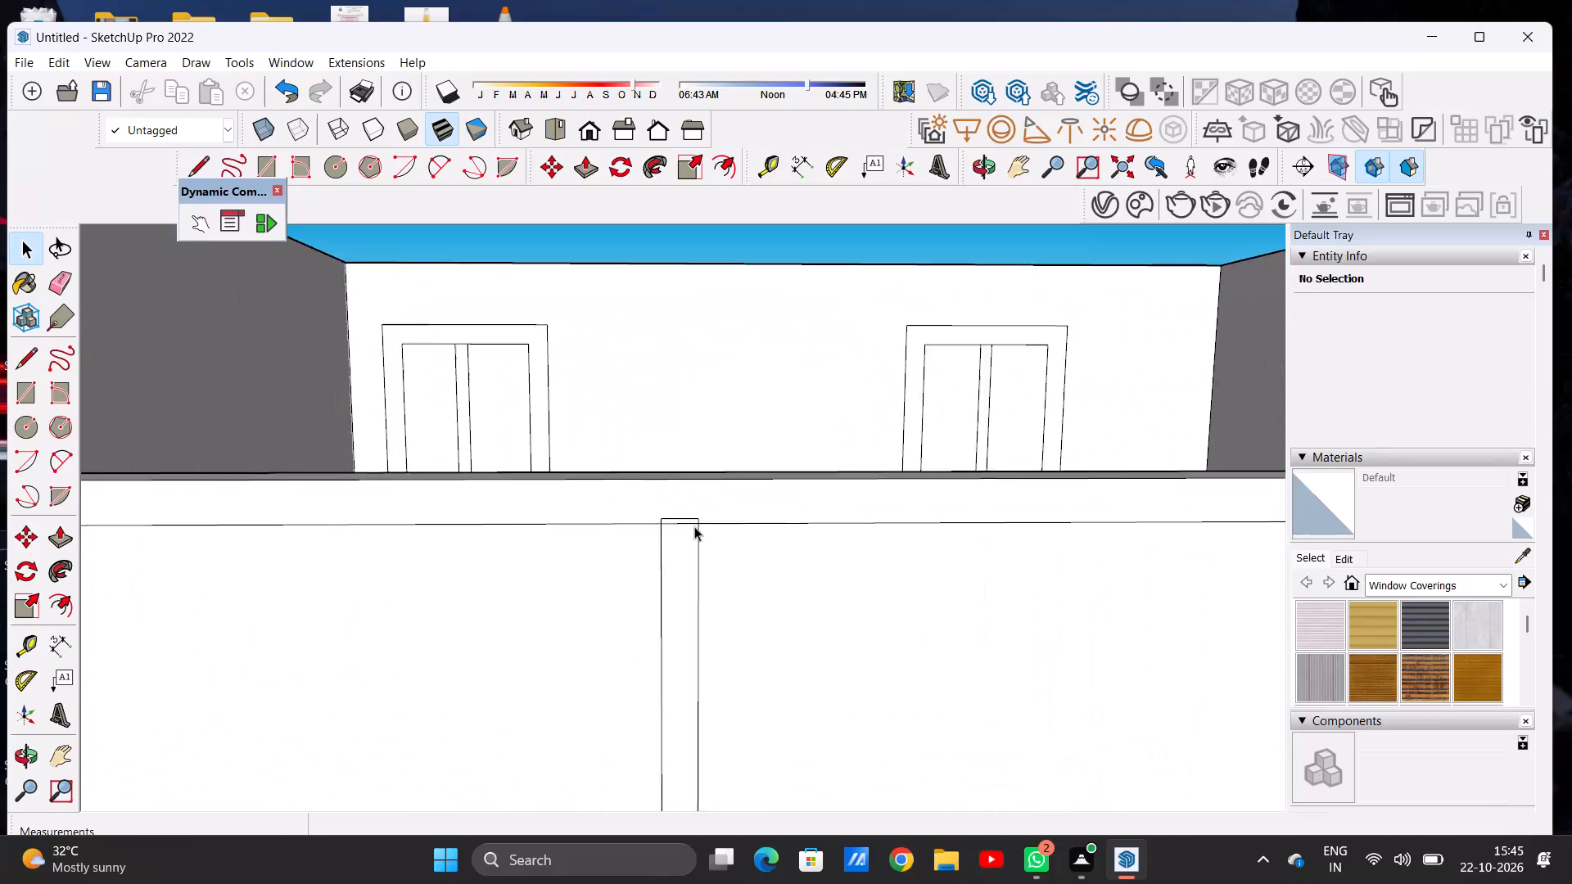
pyautogui.scroll(13, 694, 526)
pyautogui.press('e')
pyautogui.click(650, 486)
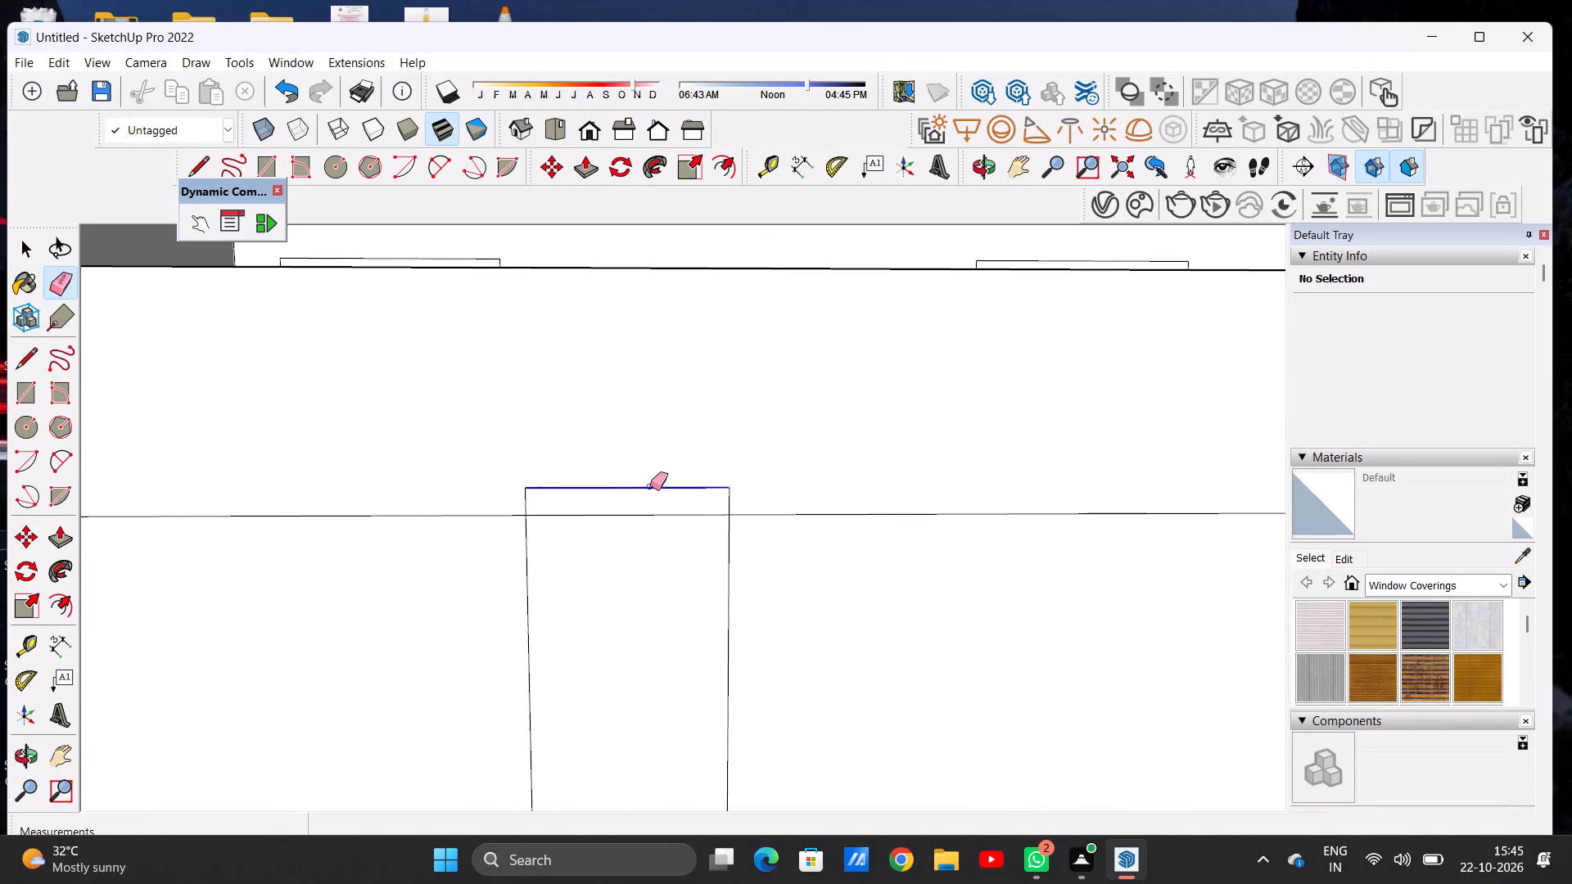
pyautogui.moveTo(517, 503); pyautogui.dragTo(541, 501)
pyautogui.moveTo(712, 498); pyautogui.dragTo(747, 498)
pyautogui.press('space')
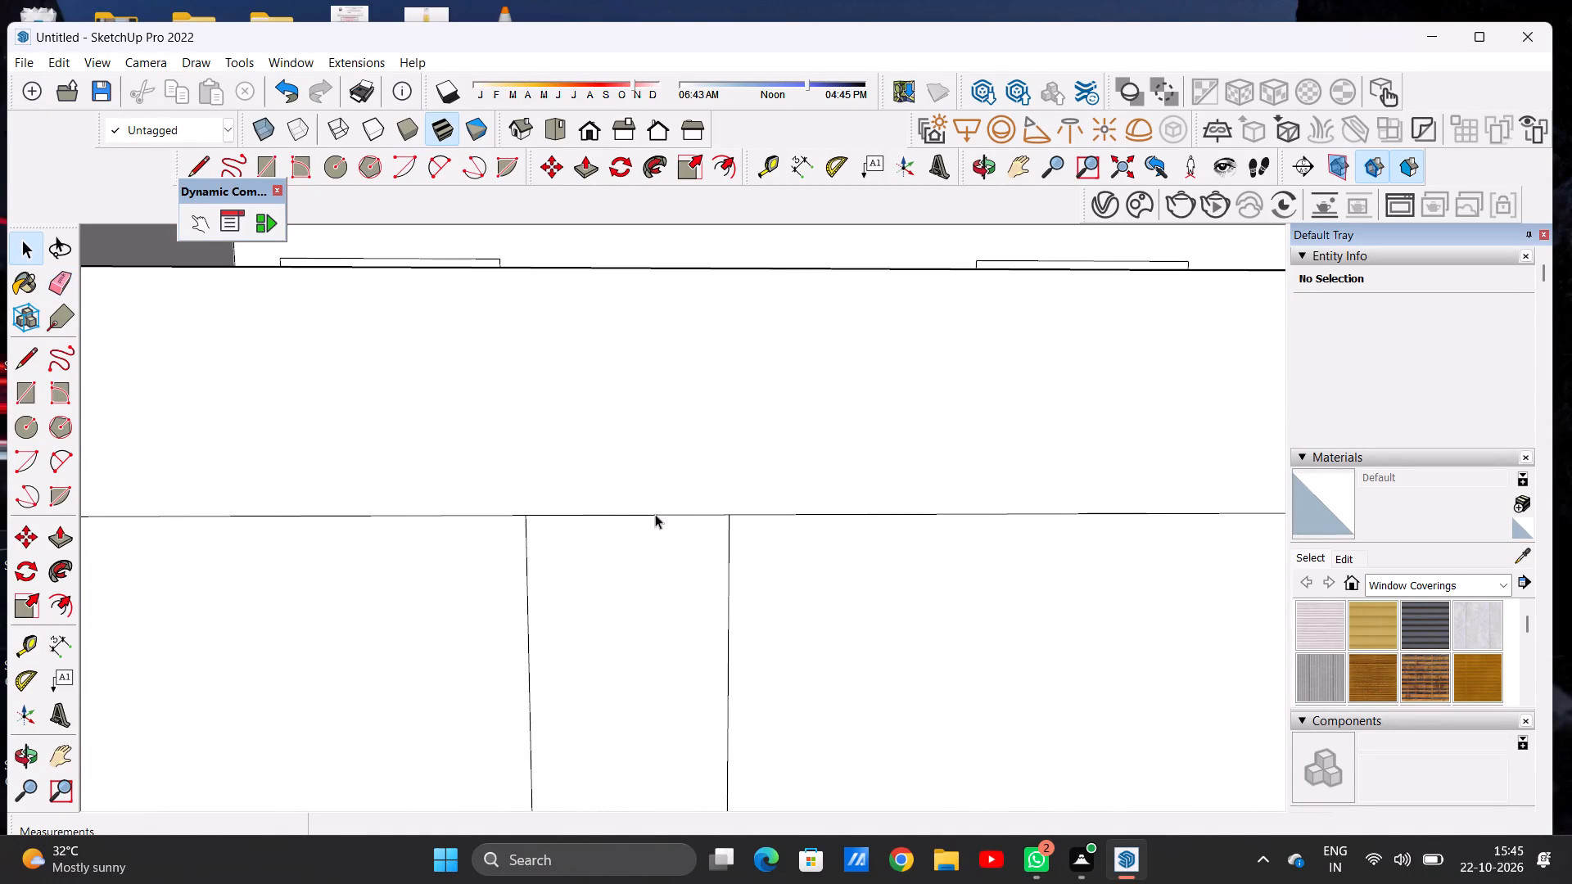
# Move the copied strip 4" along the recessed plain wall, away from the divider.
pyautogui.scroll(-20, 602, 527)
pyautogui.scroll(-2, 602, 527)
pyautogui.scroll(1, 739, 488)
pyautogui.scroll(-10, 739, 488)
pyautogui.scroll(1, 716, 487)
pyautogui.scroll(-4, 716, 487)
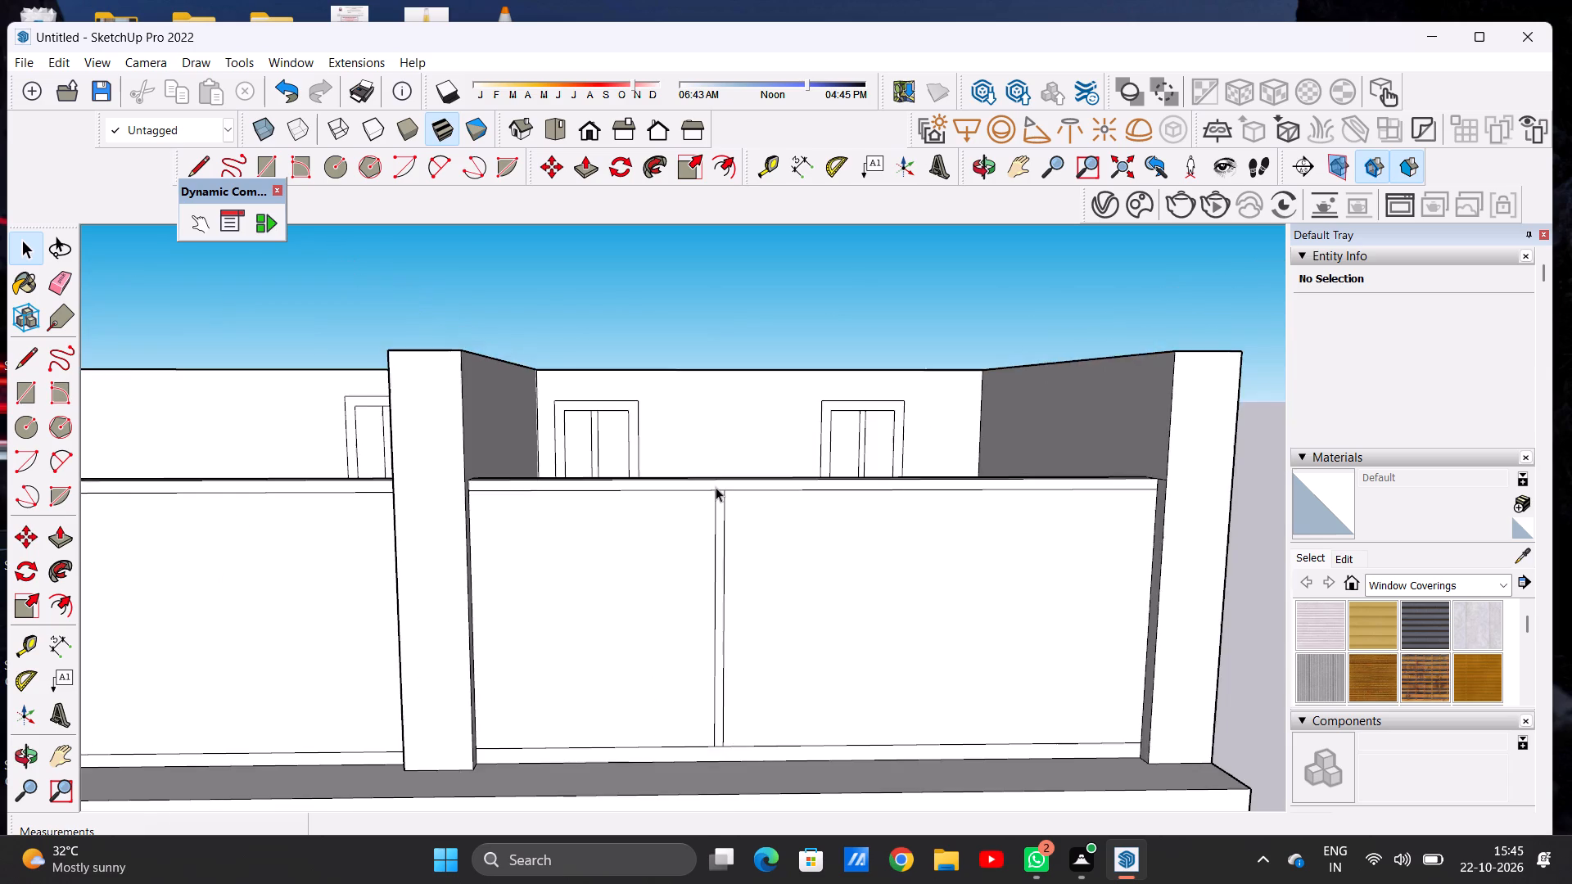
pyautogui.scroll(-4, 716, 487)
pyautogui.scroll(-7, 315, 507)
pyautogui.scroll(-5, 457, 507)
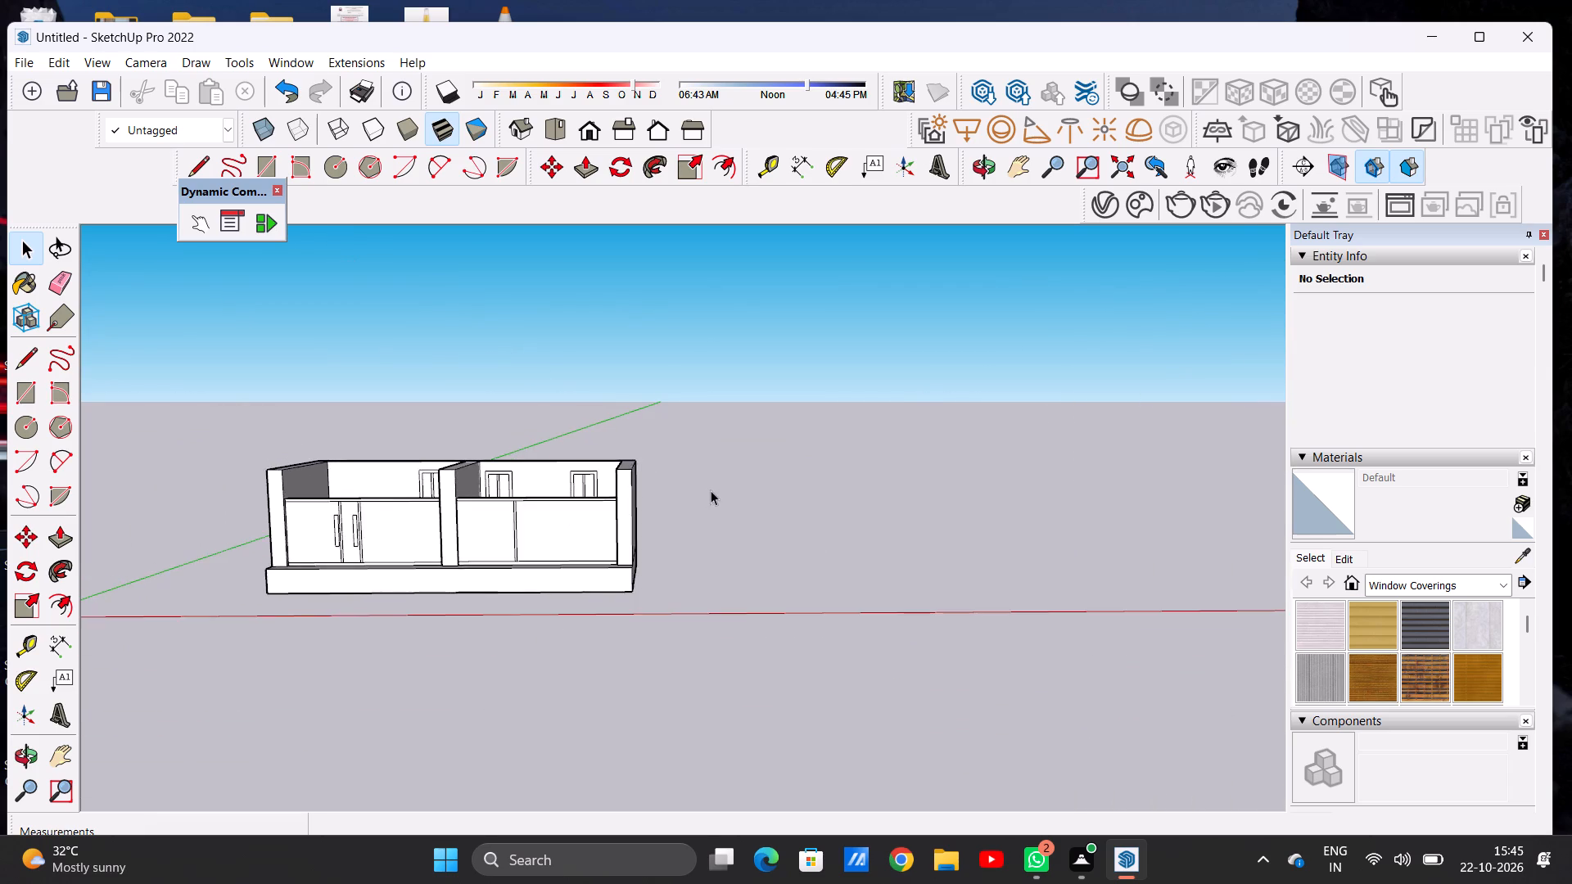
pyautogui.scroll(-4, 711, 490)
pyautogui.scroll(15, 508, 519)
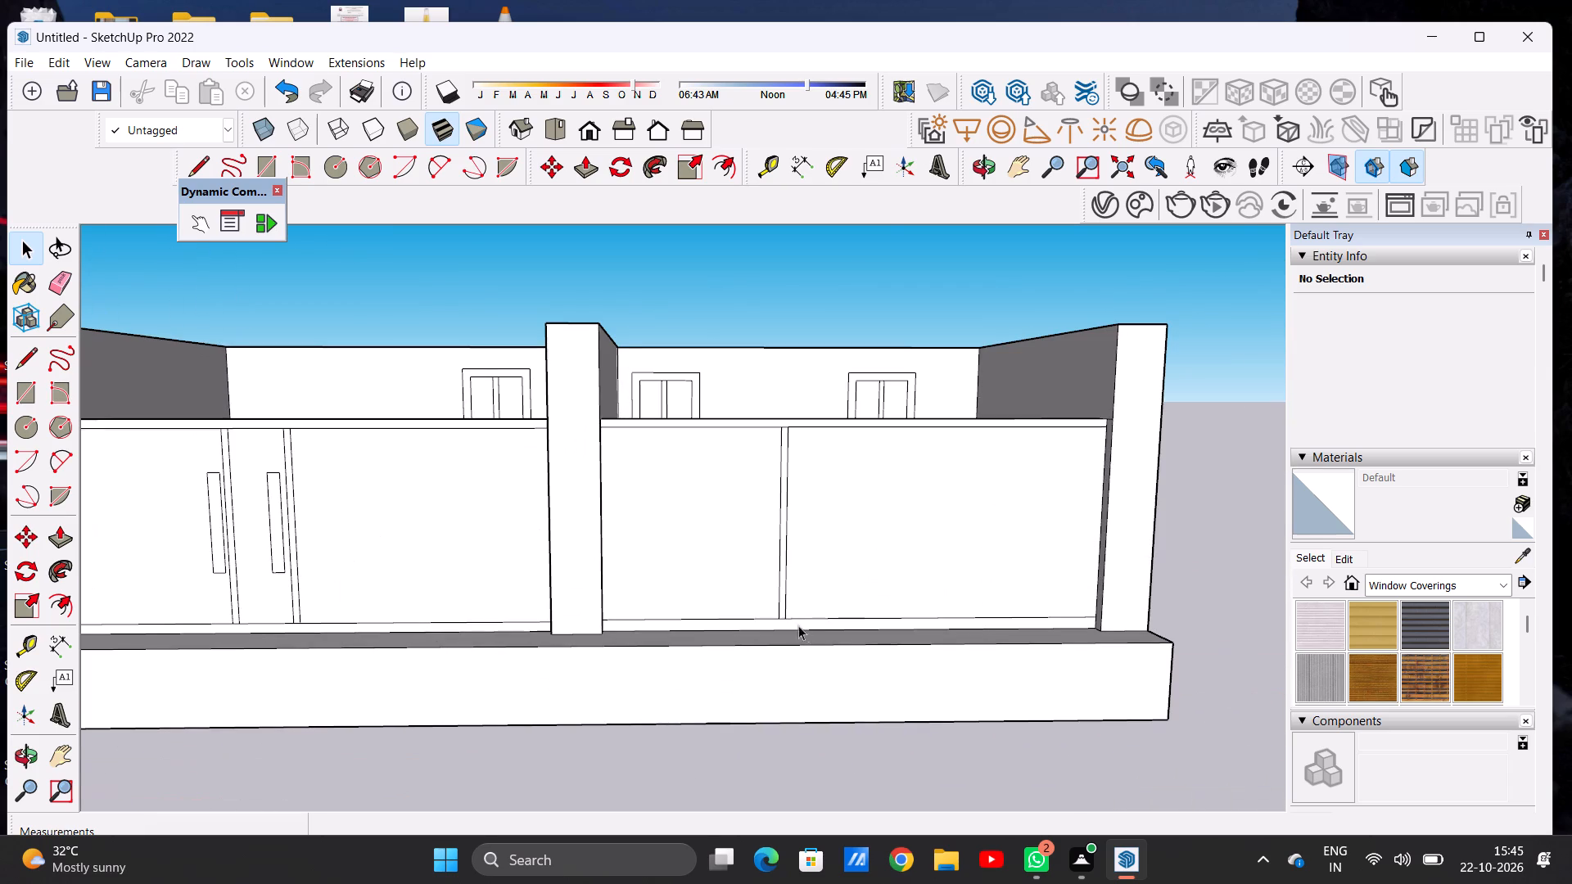
pyautogui.scroll(8, 835, 642)
pyautogui.scroll(-14, 766, 602)
pyautogui.moveTo(775, 608); pyautogui.dragTo(770, 573, button='middle')
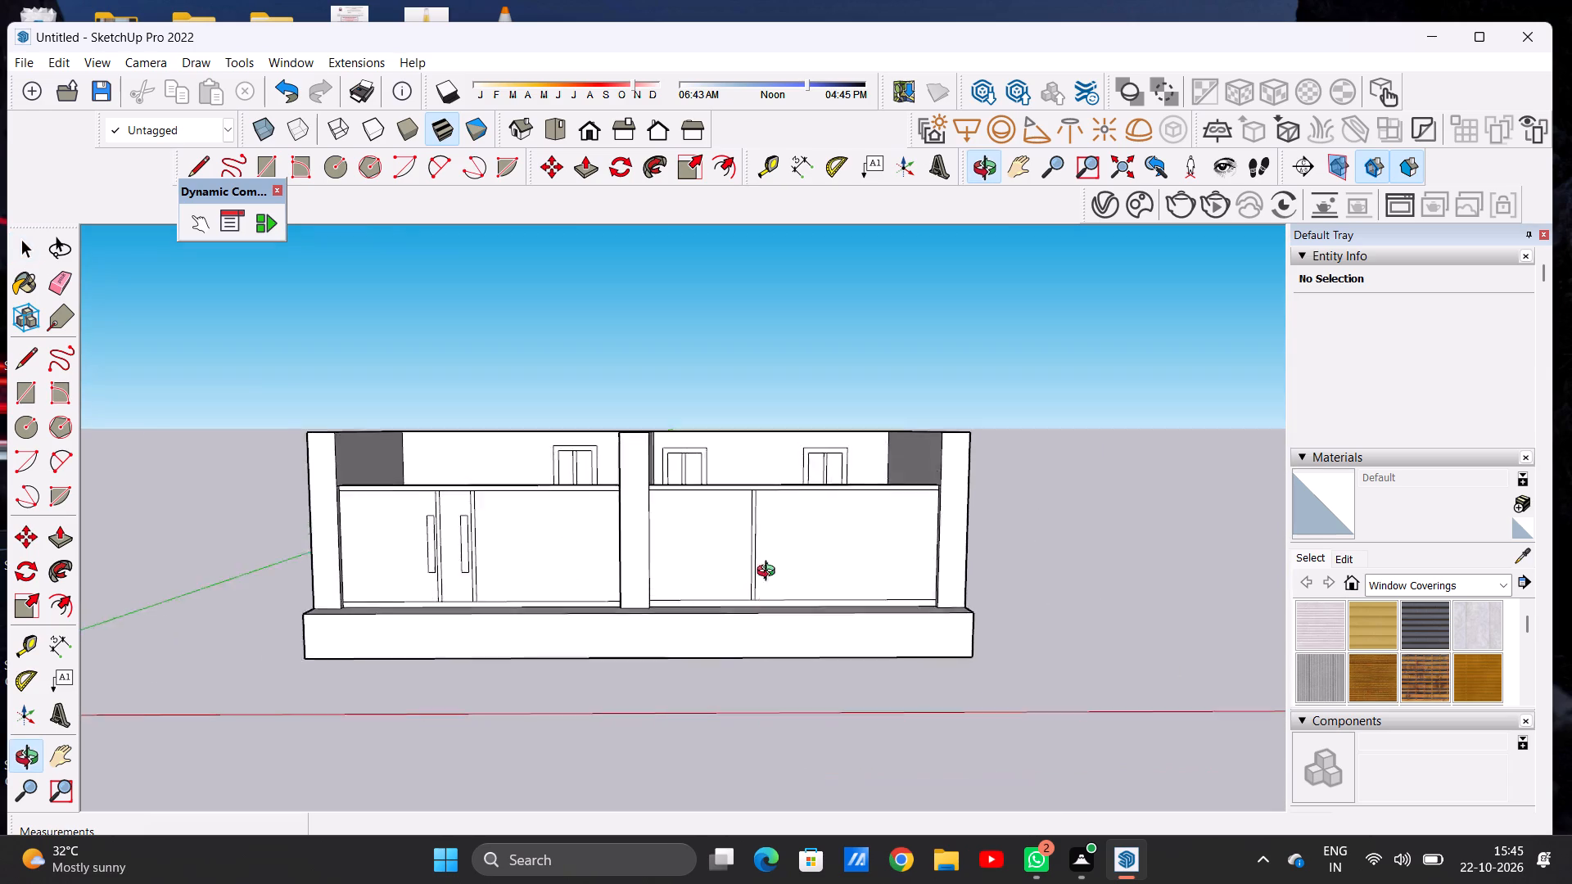
pyautogui.moveTo(770, 573); pyautogui.dragTo(763, 543, button='middle')
pyautogui.scroll(4, 888, 543)
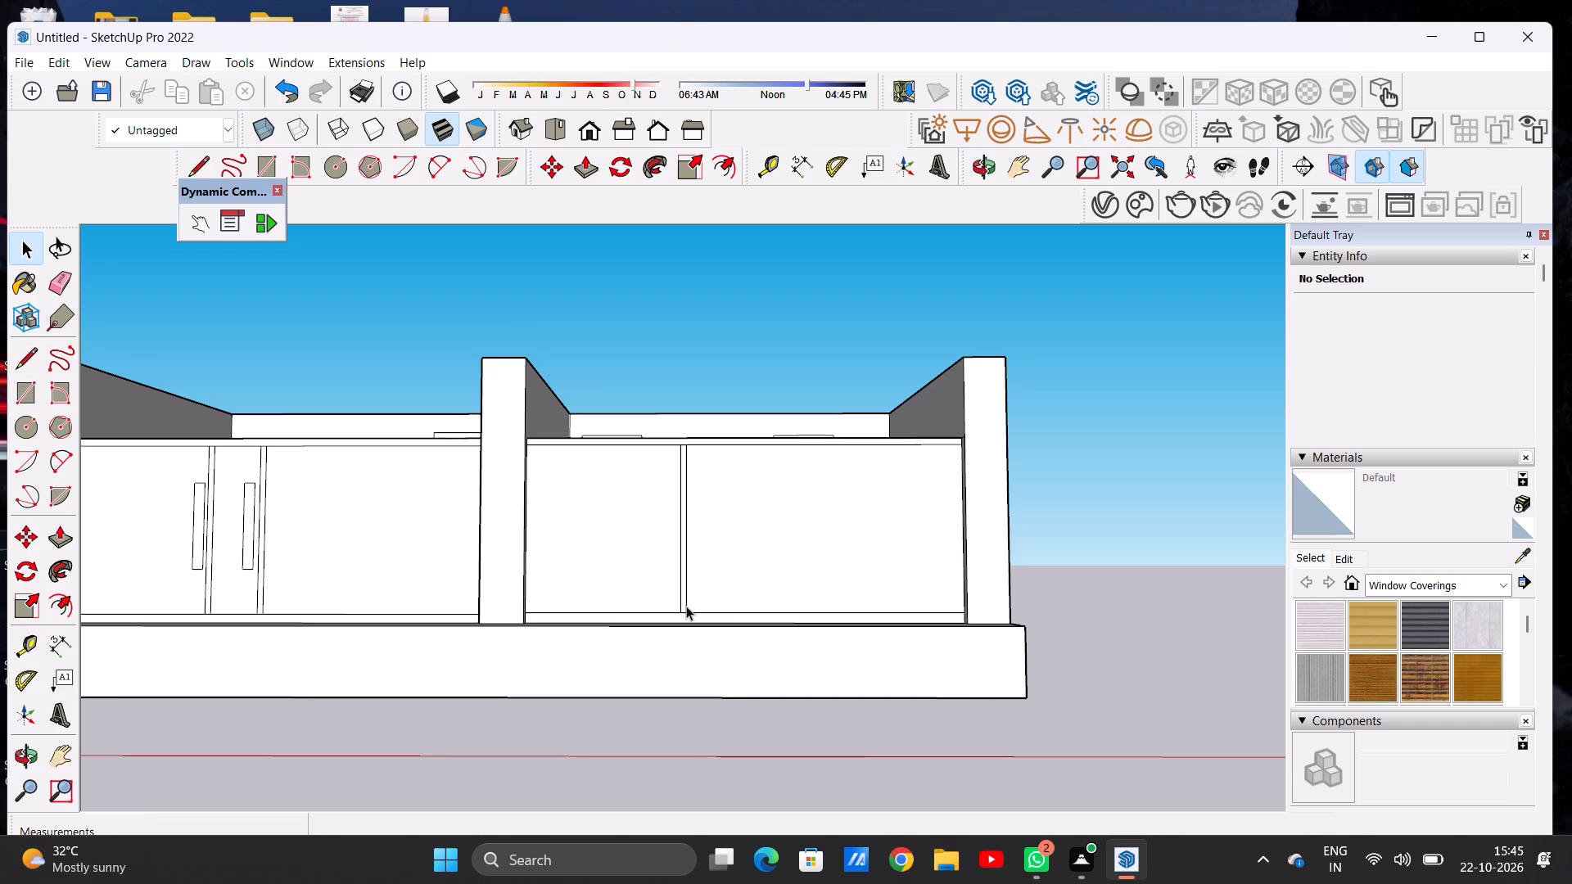
pyautogui.scroll(7, 682, 606)
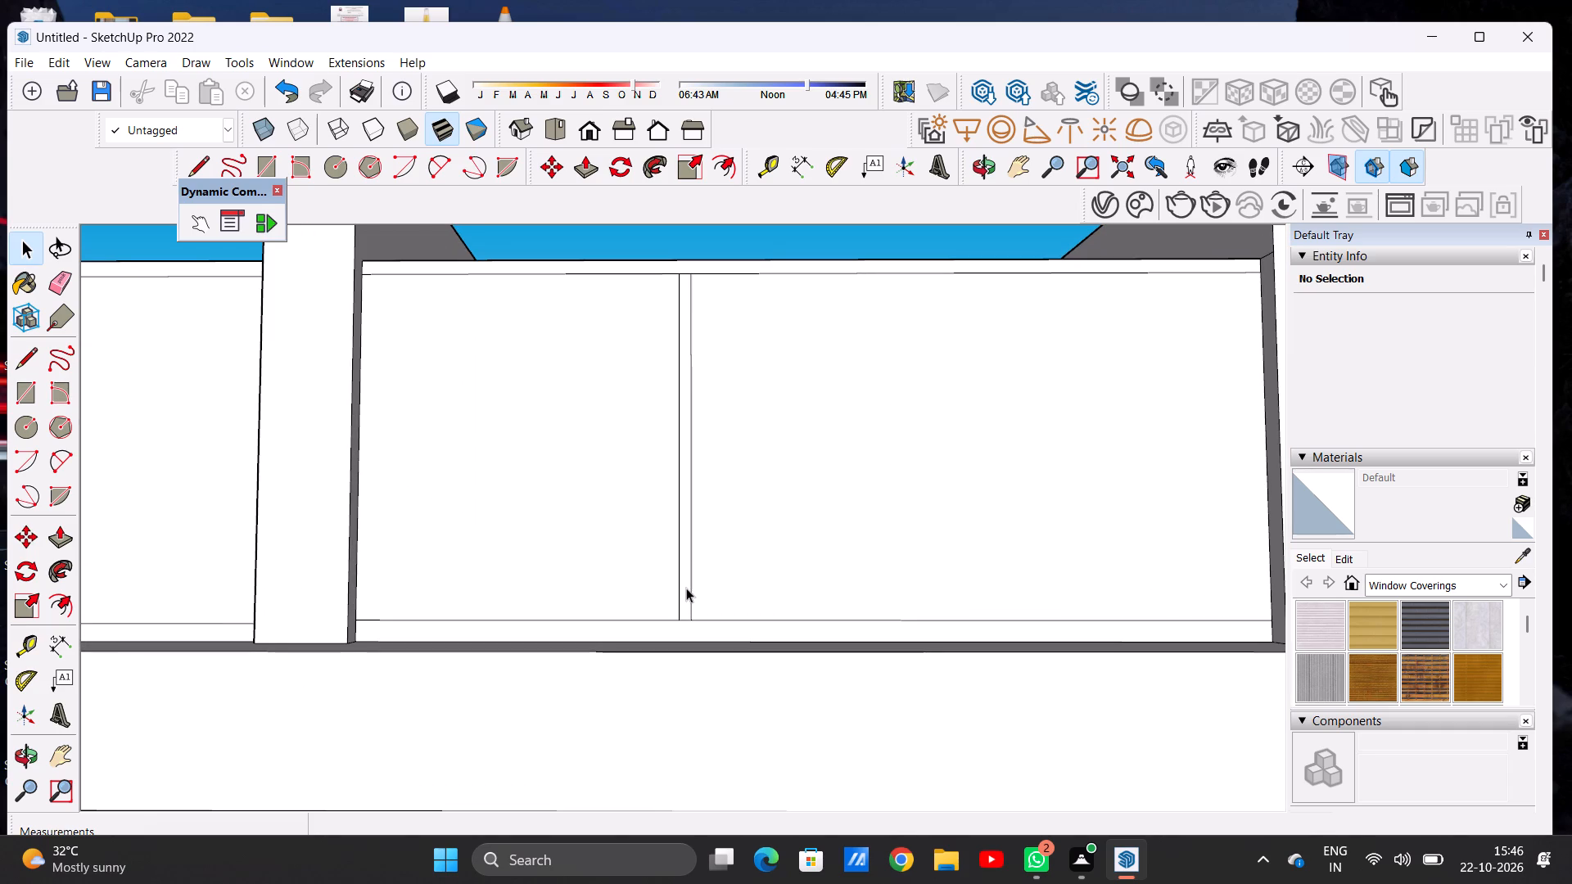
pyautogui.doubleClick(686, 588)
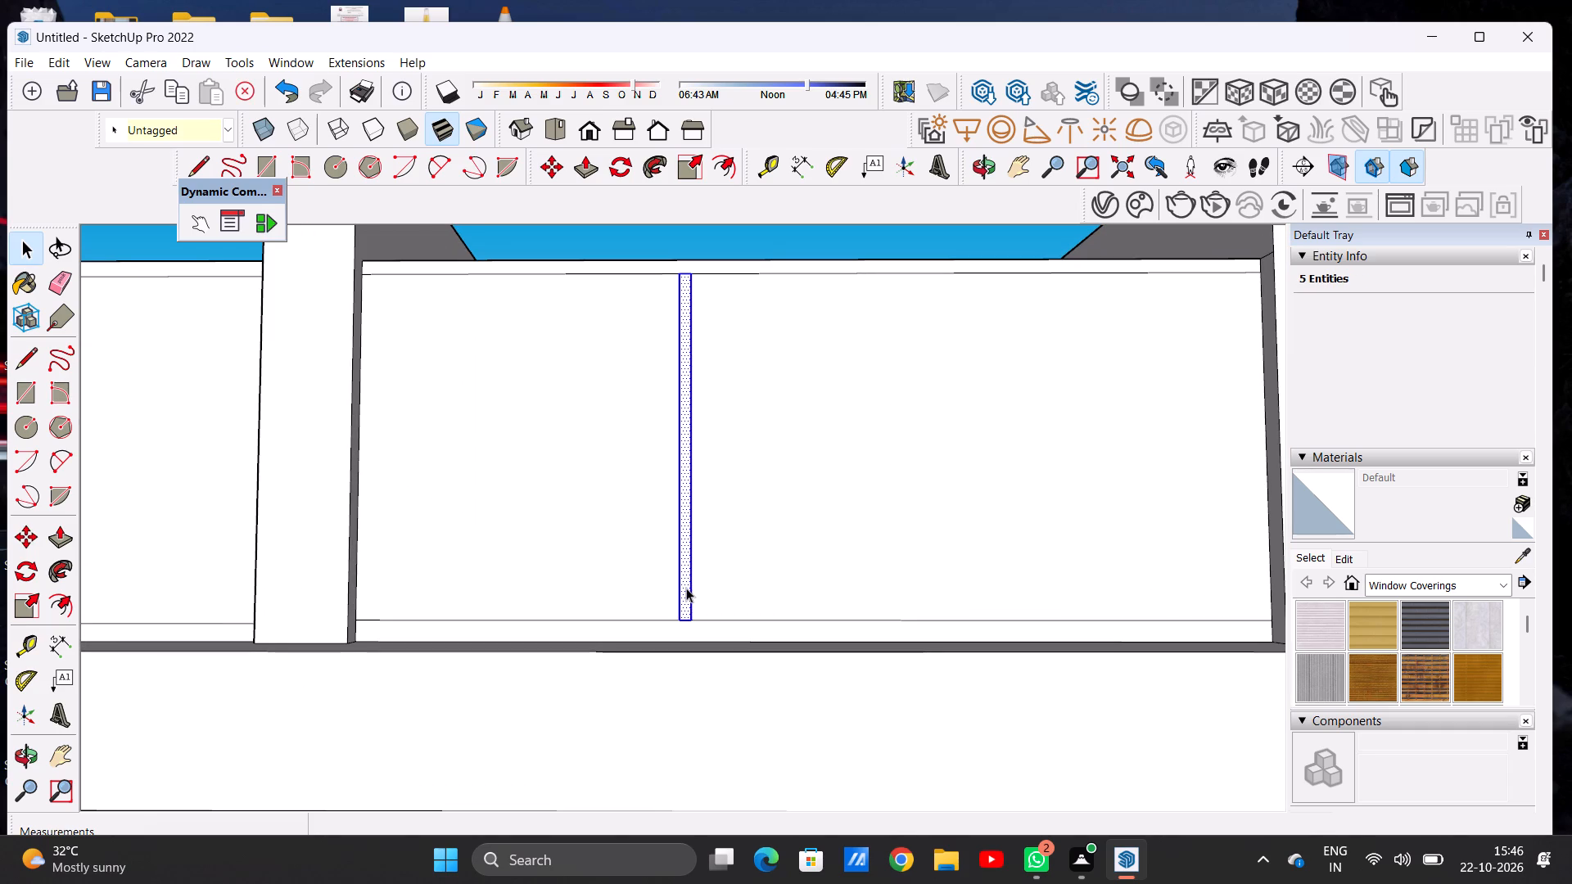
pyautogui.press('m')
pyautogui.click(686, 619)
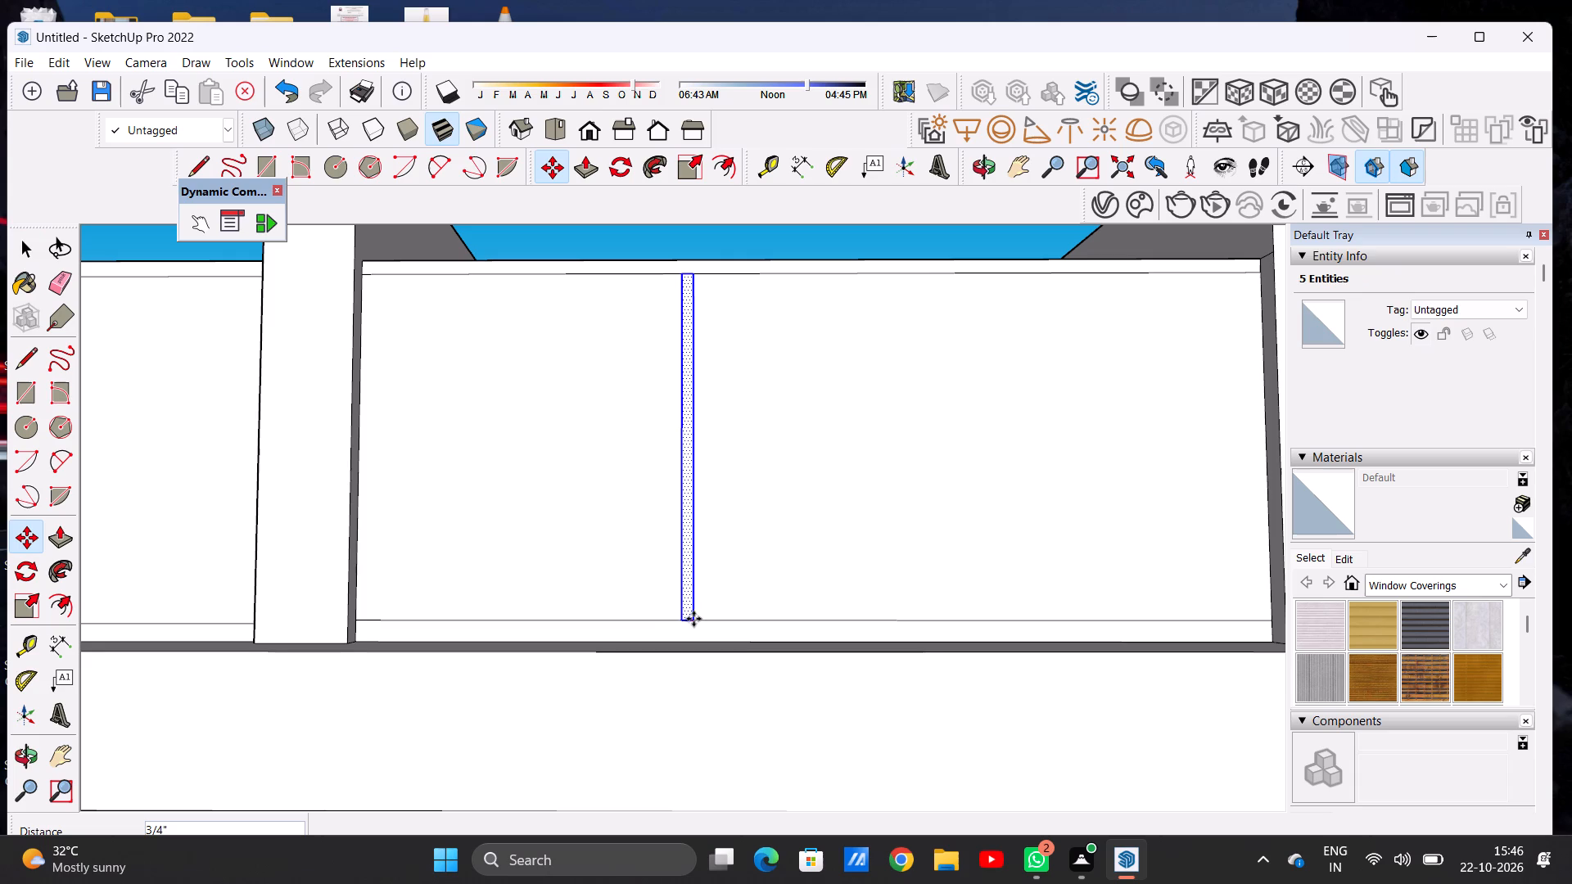
pyautogui.click(704, 619)
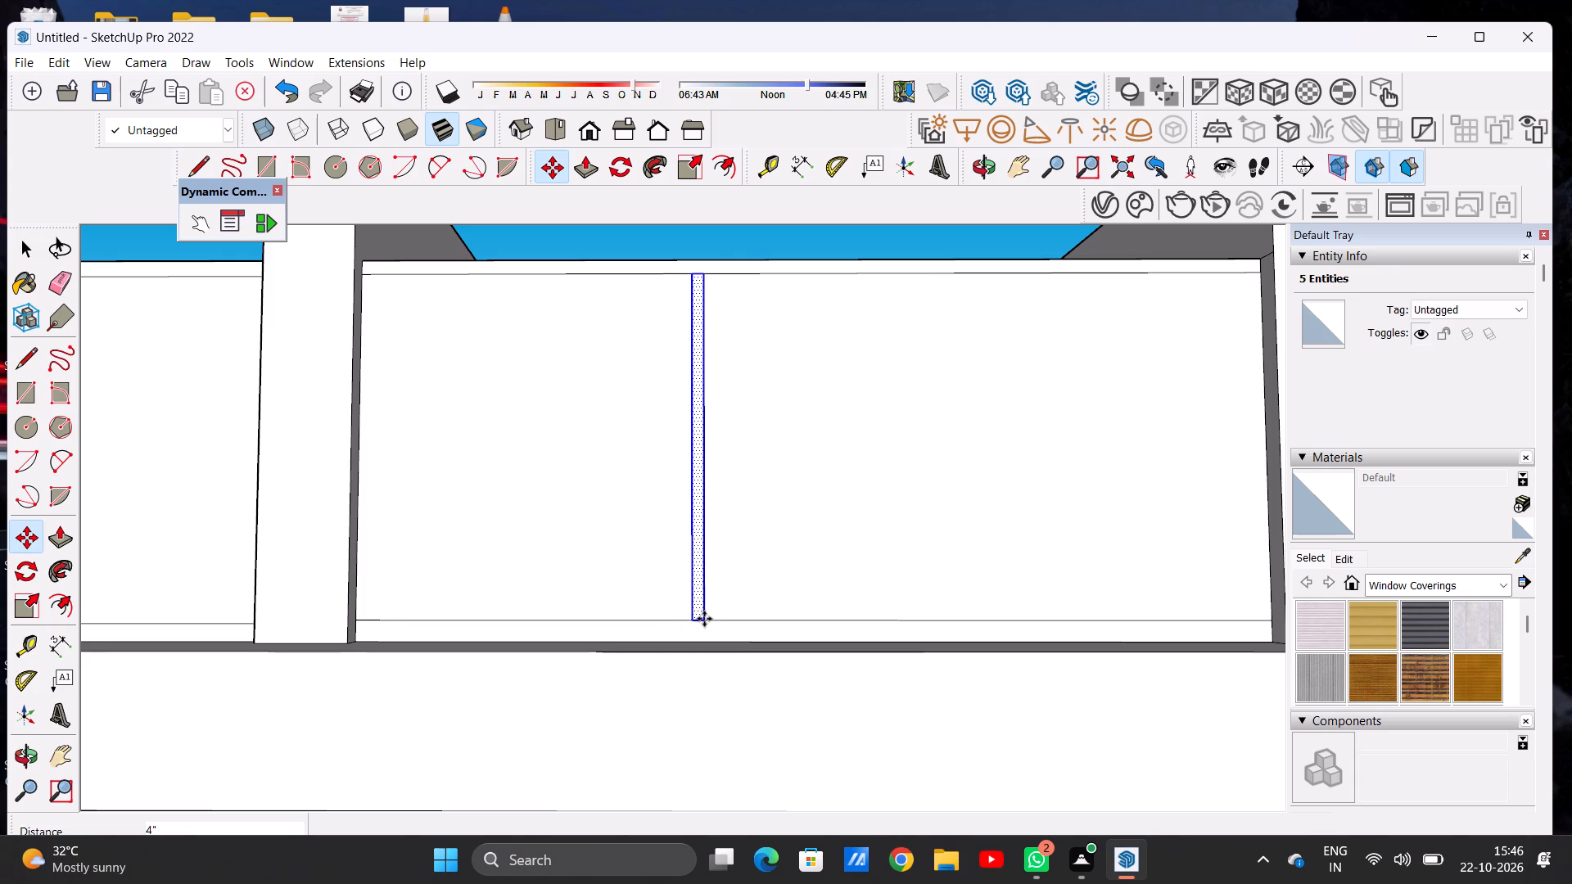
# Copy the strip 3' 1 1/2" along the same wall, farther from the divider.
pyautogui.click(704, 619)
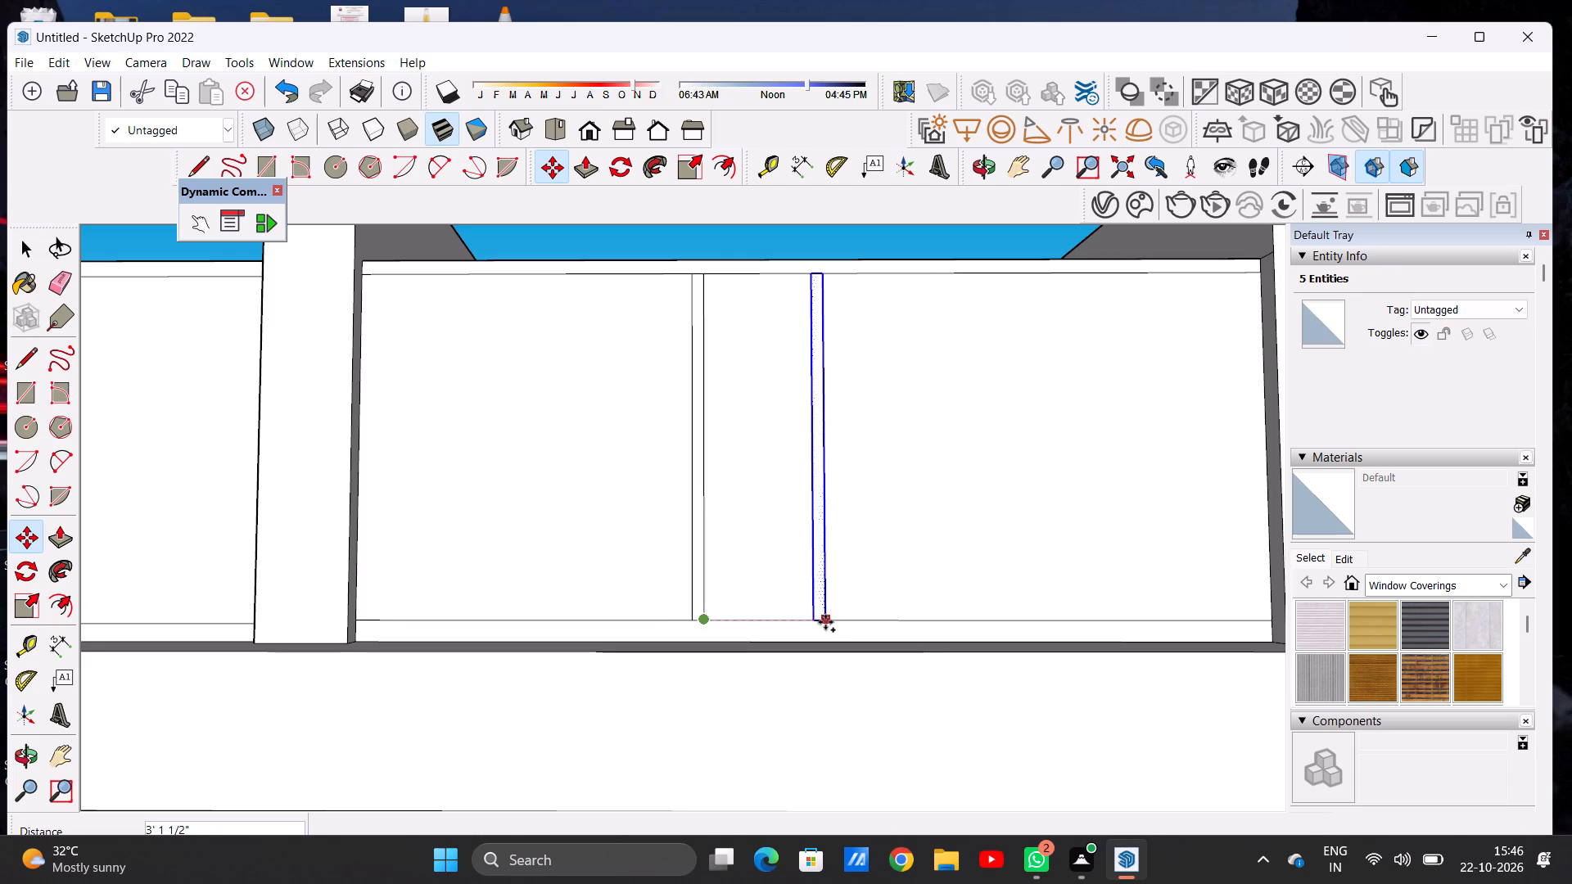
pyautogui.click(825, 622)
pyautogui.press('space')
pyautogui.scroll(-14, 725, 576)
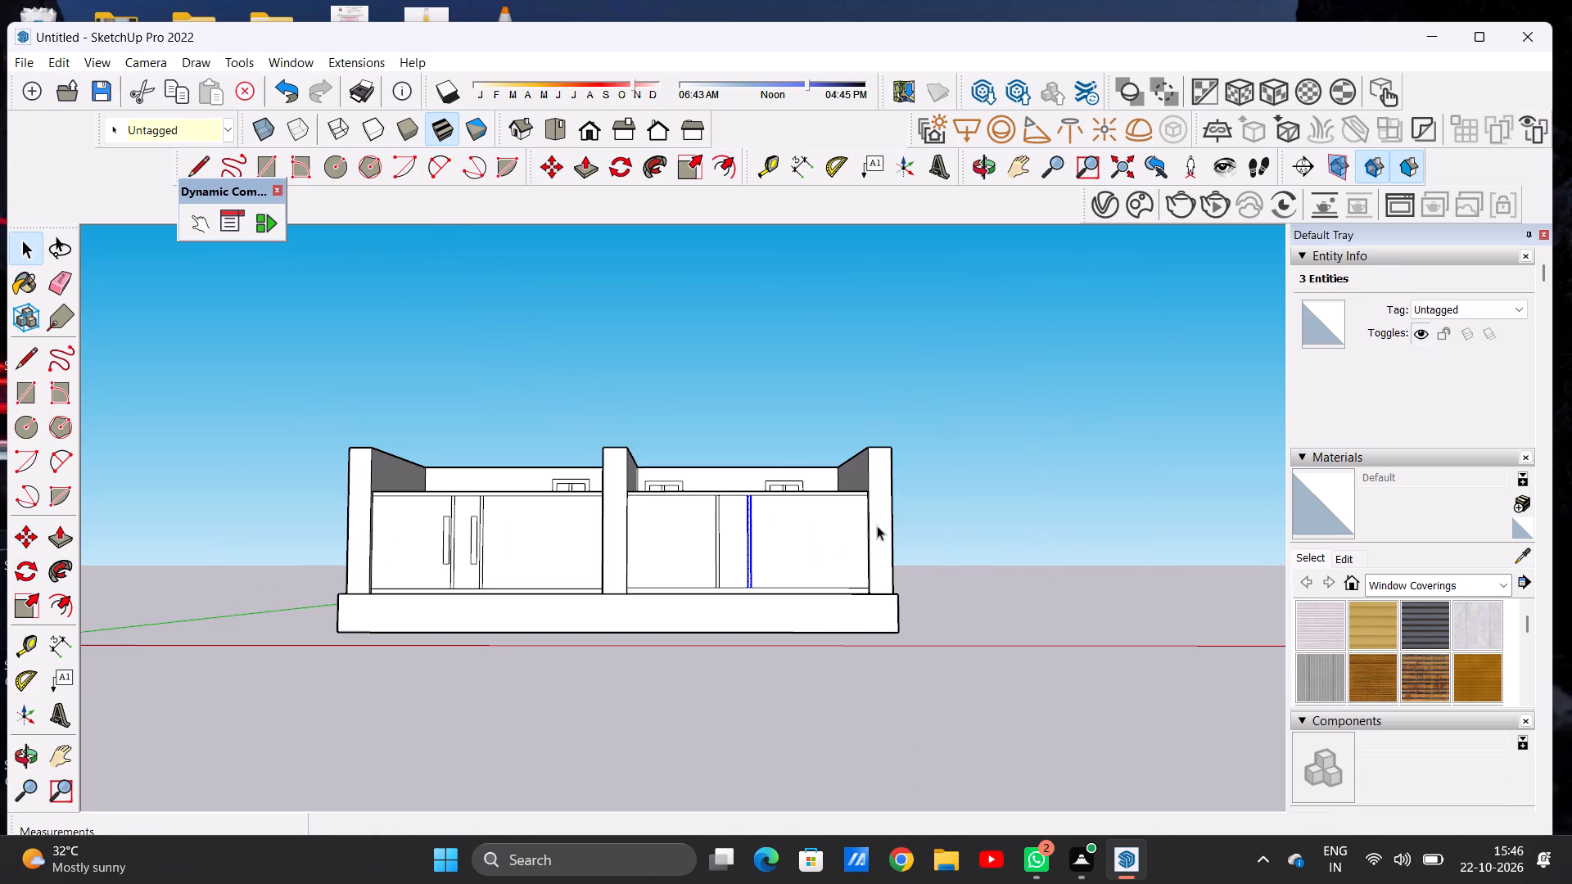
pyautogui.click(1055, 438)
# Draw an upright handle rectangle about 3' 11" by 5" between the two new strips, close to the strip farther from the divider.
pyautogui.scroll(7, 730, 574)
pyautogui.scroll(7, 809, 624)
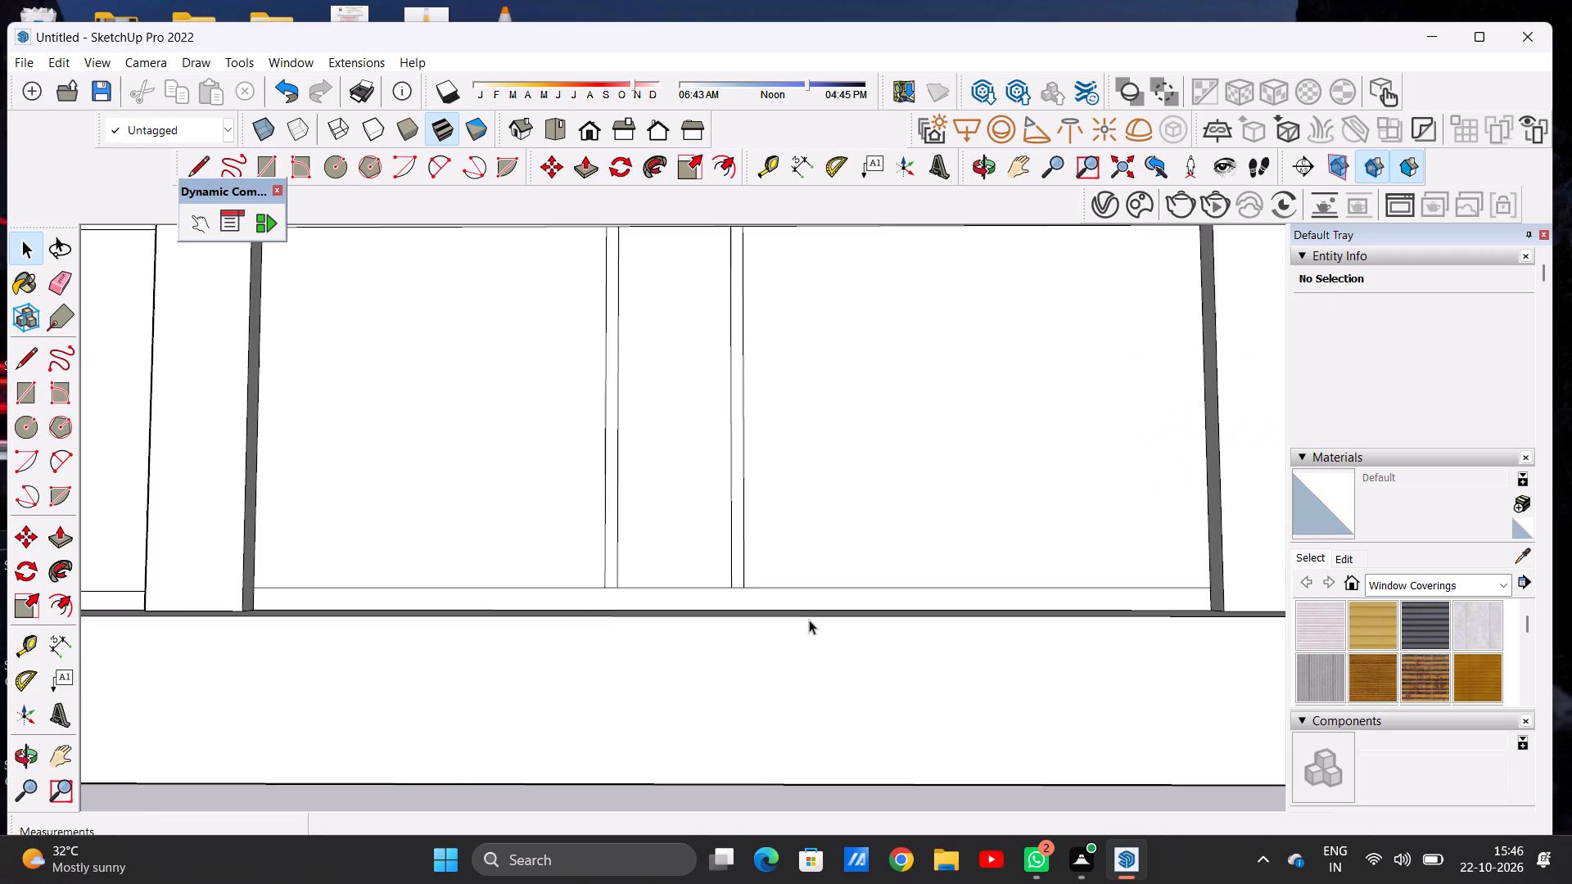
pyautogui.scroll(-9, 809, 620)
pyautogui.scroll(7, 761, 477)
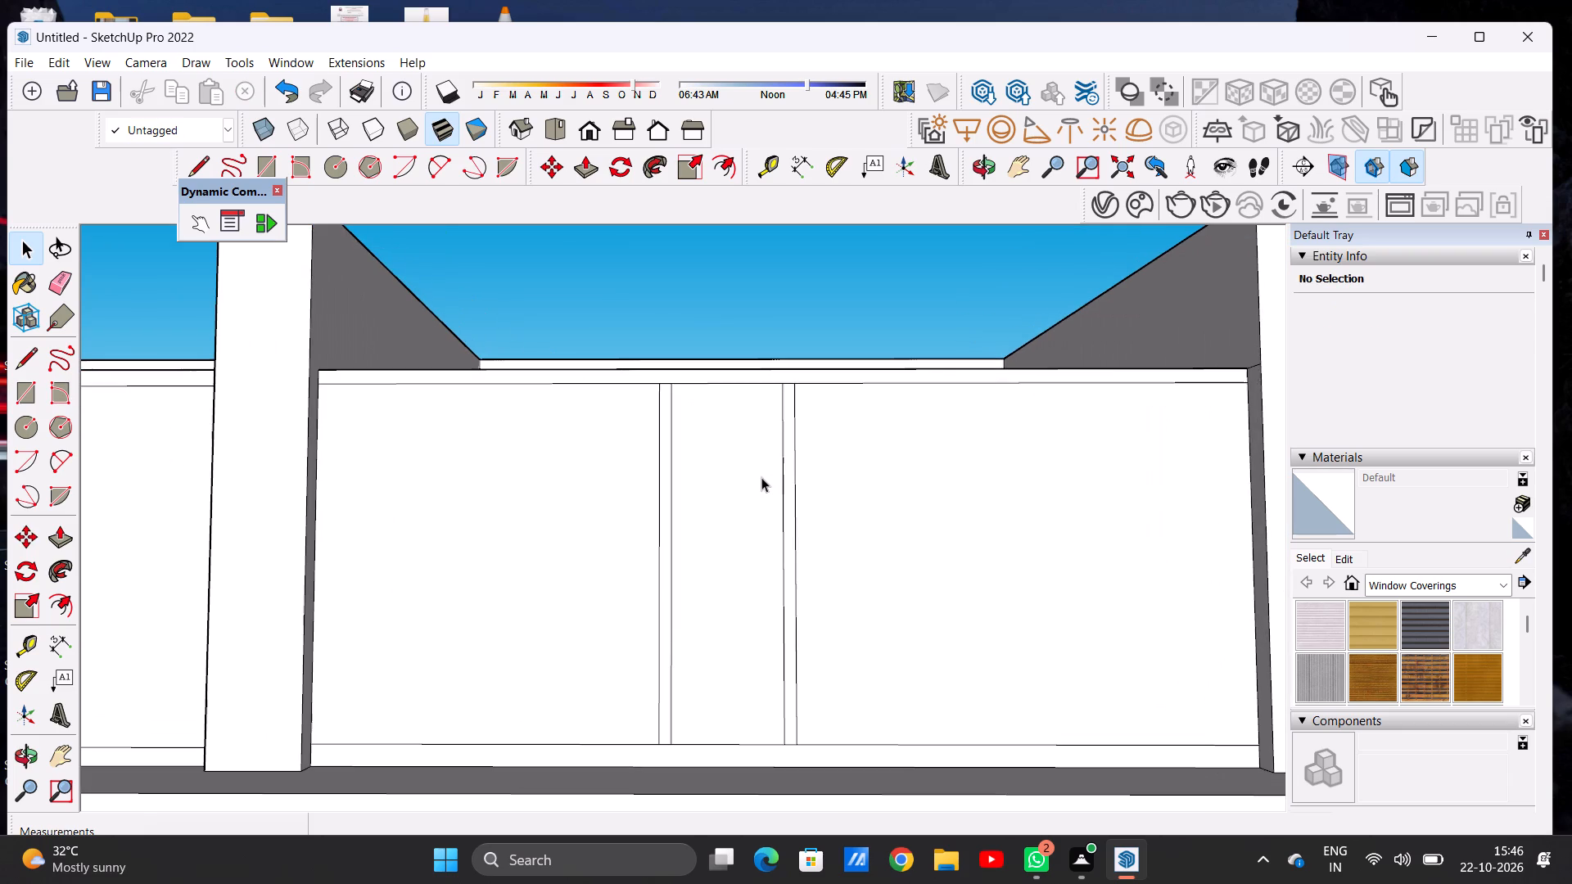
pyautogui.press('r')
pyautogui.scroll(2, 765, 480)
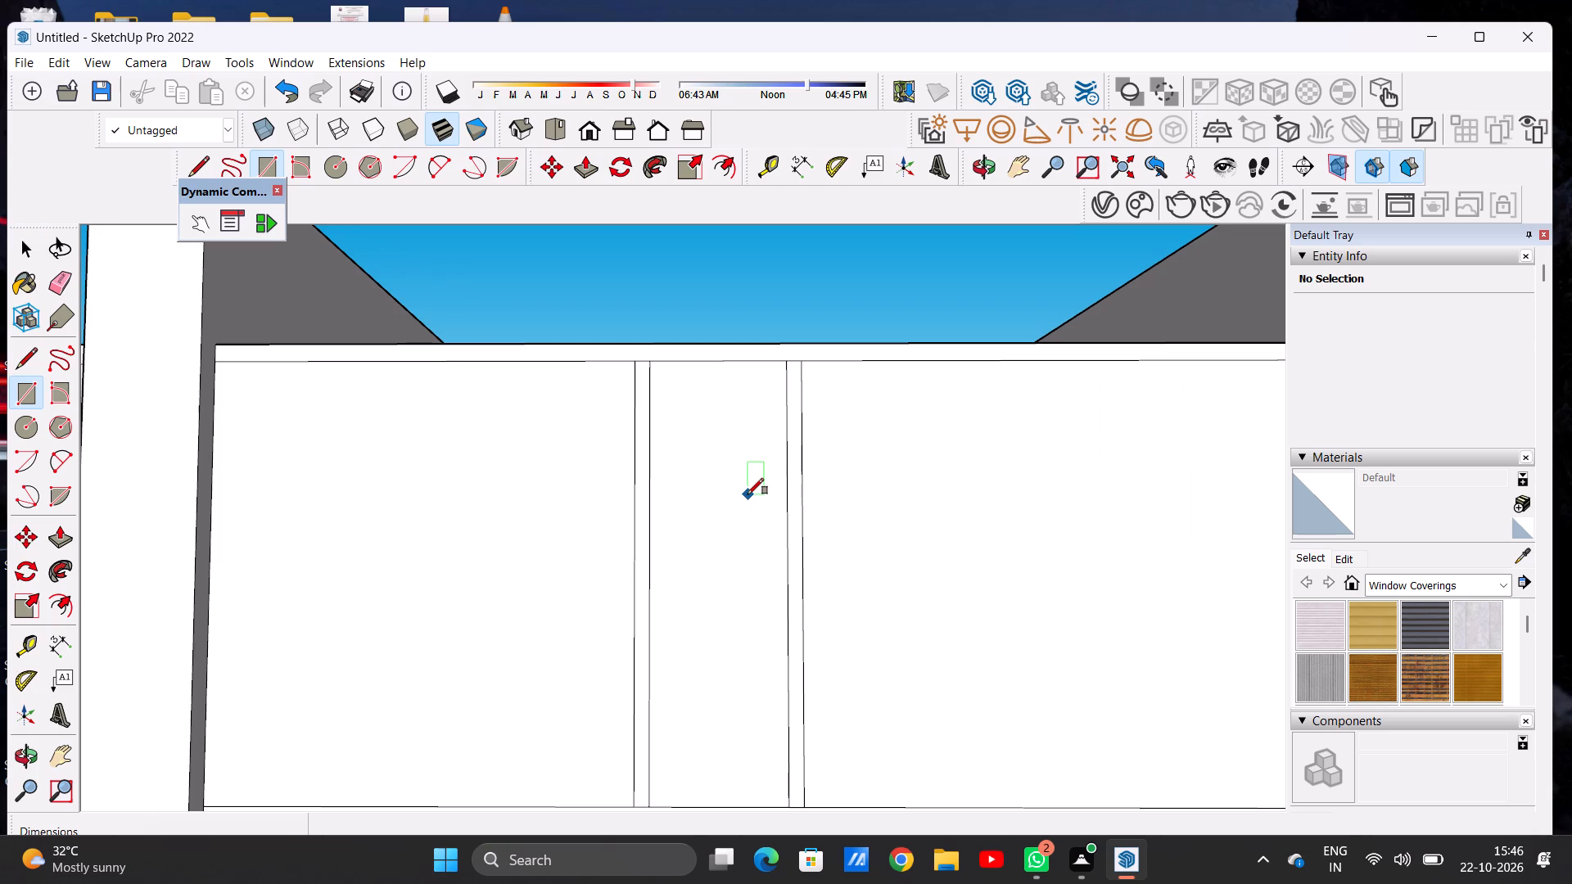
pyautogui.click(743, 497)
pyautogui.click(769, 495)
pyautogui.click(765, 690)
pyautogui.press('space')
pyautogui.scroll(-9, 770, 543)
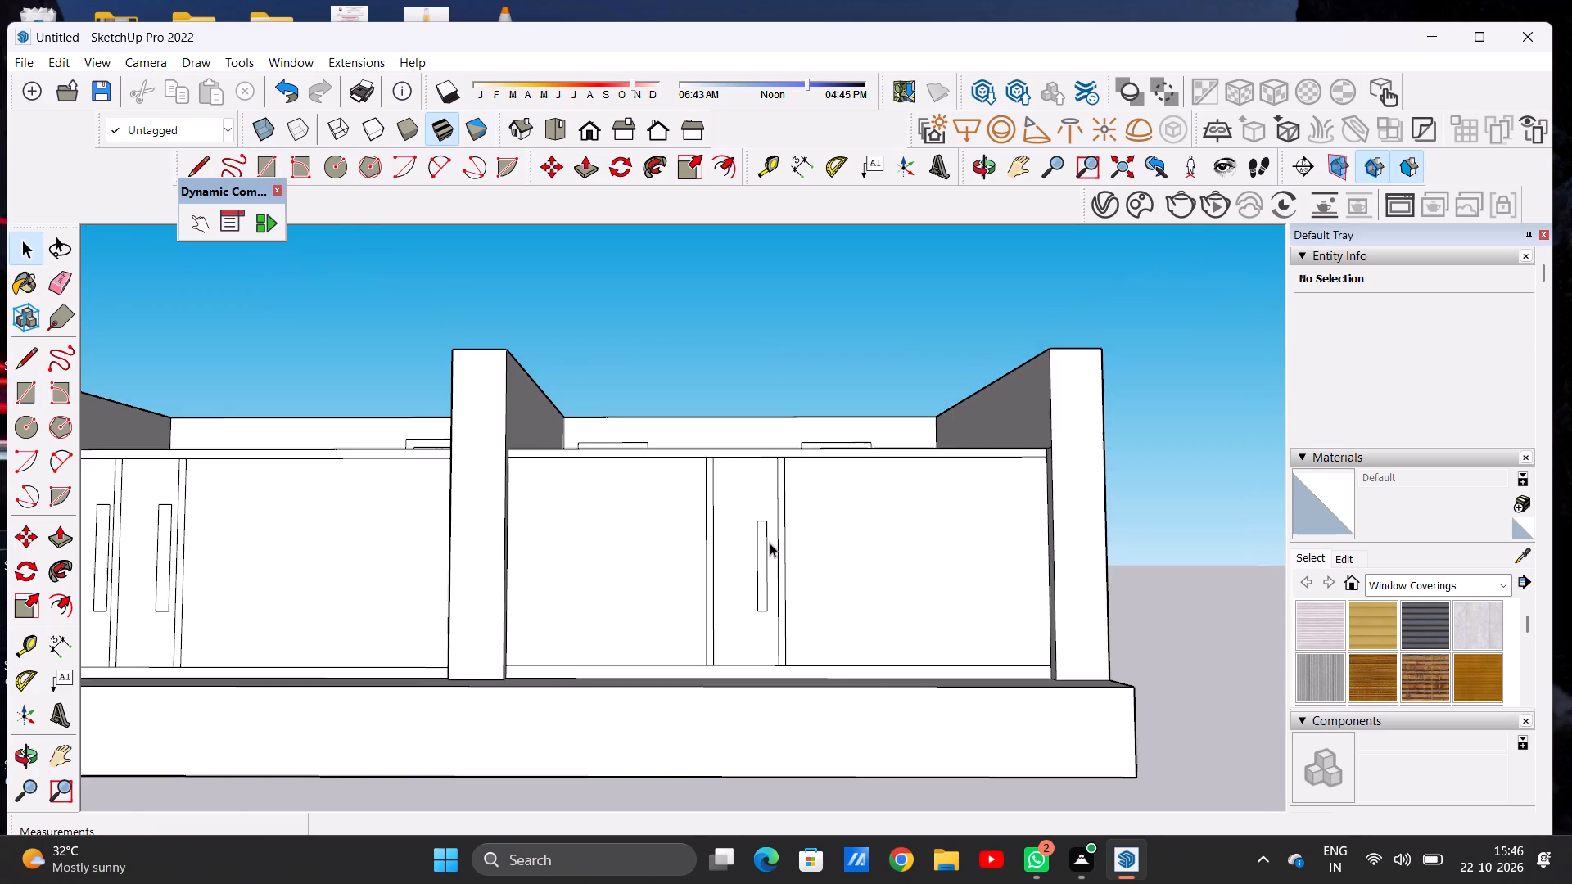
# Copy the new handle rectangle about 2' 11" toward the divider, just past the nearer strip.
pyautogui.scroll(6, 765, 591)
pyautogui.doubleClick(759, 601)
pyautogui.press('m')
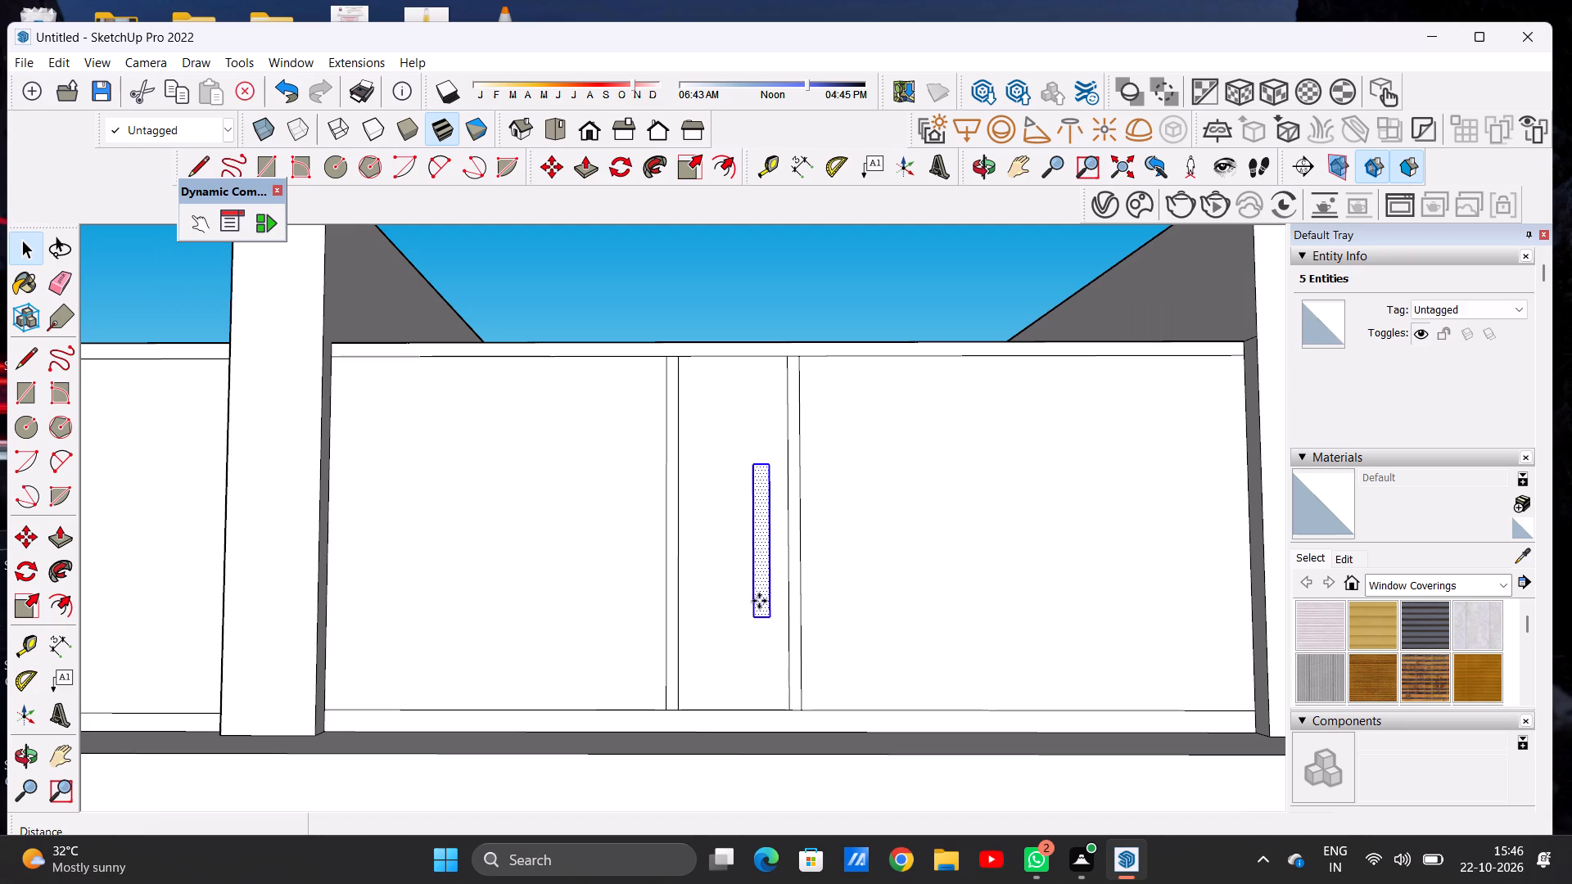
pyautogui.click(759, 617)
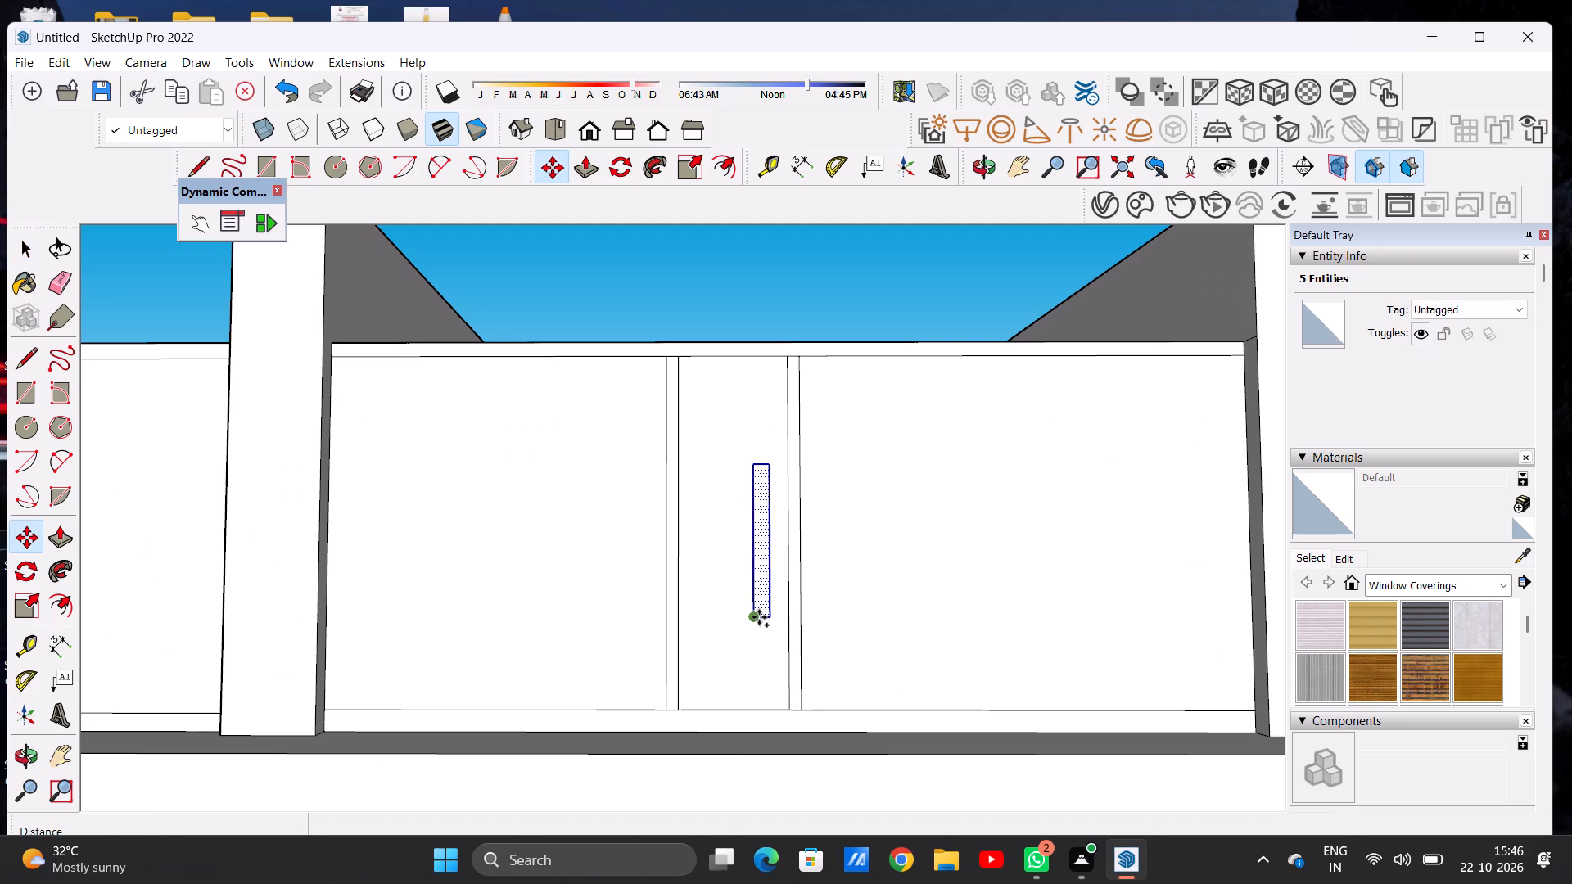
pyautogui.click(639, 619)
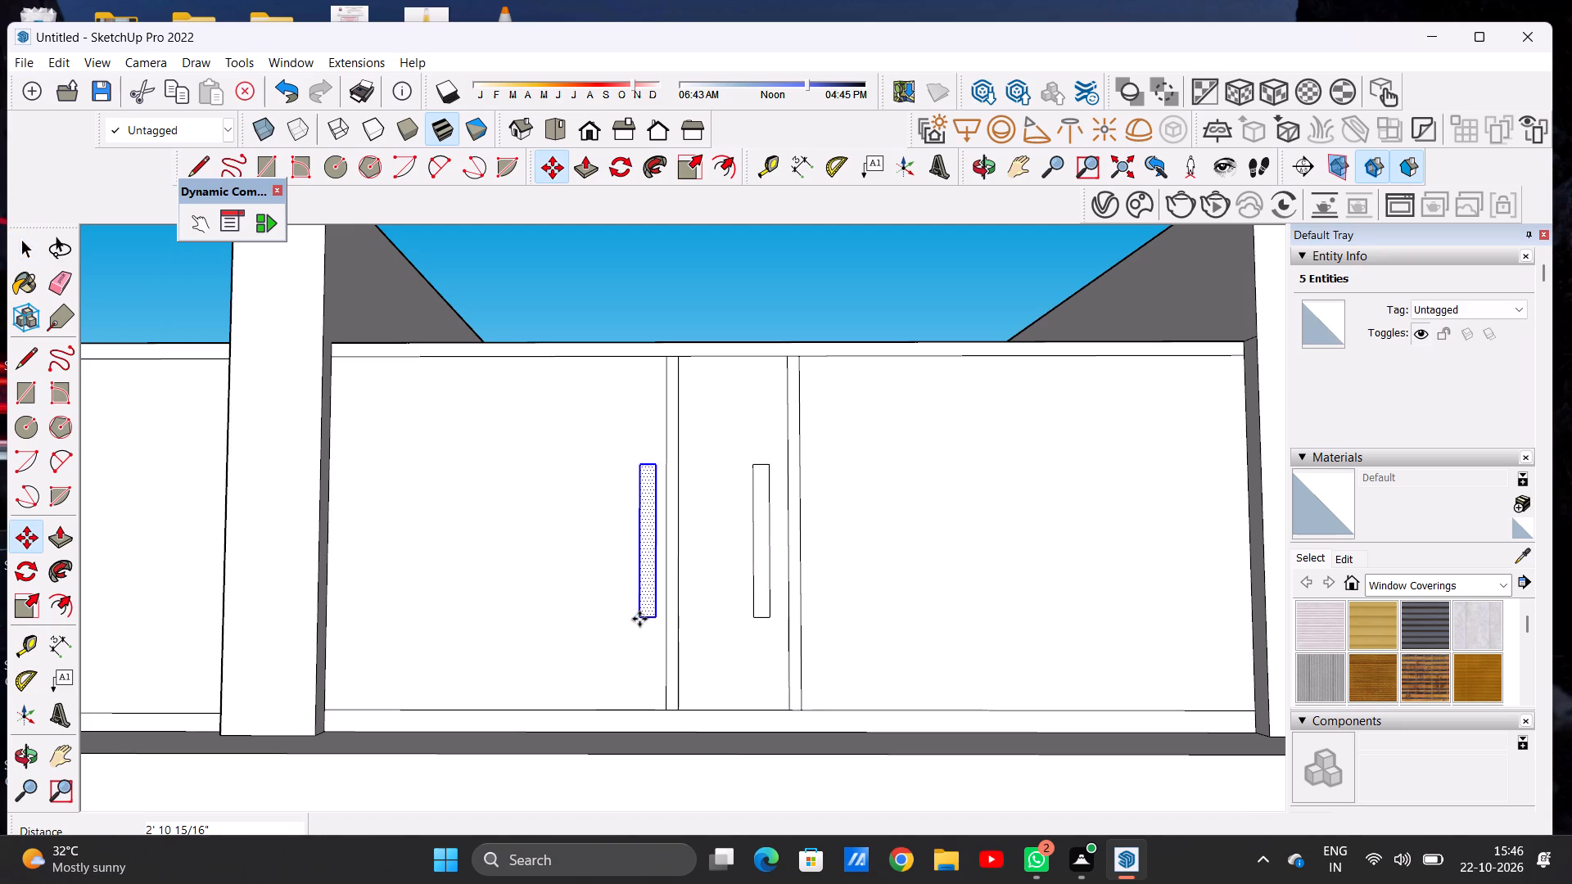
pyautogui.press('space')
pyautogui.scroll(-13, 666, 544)
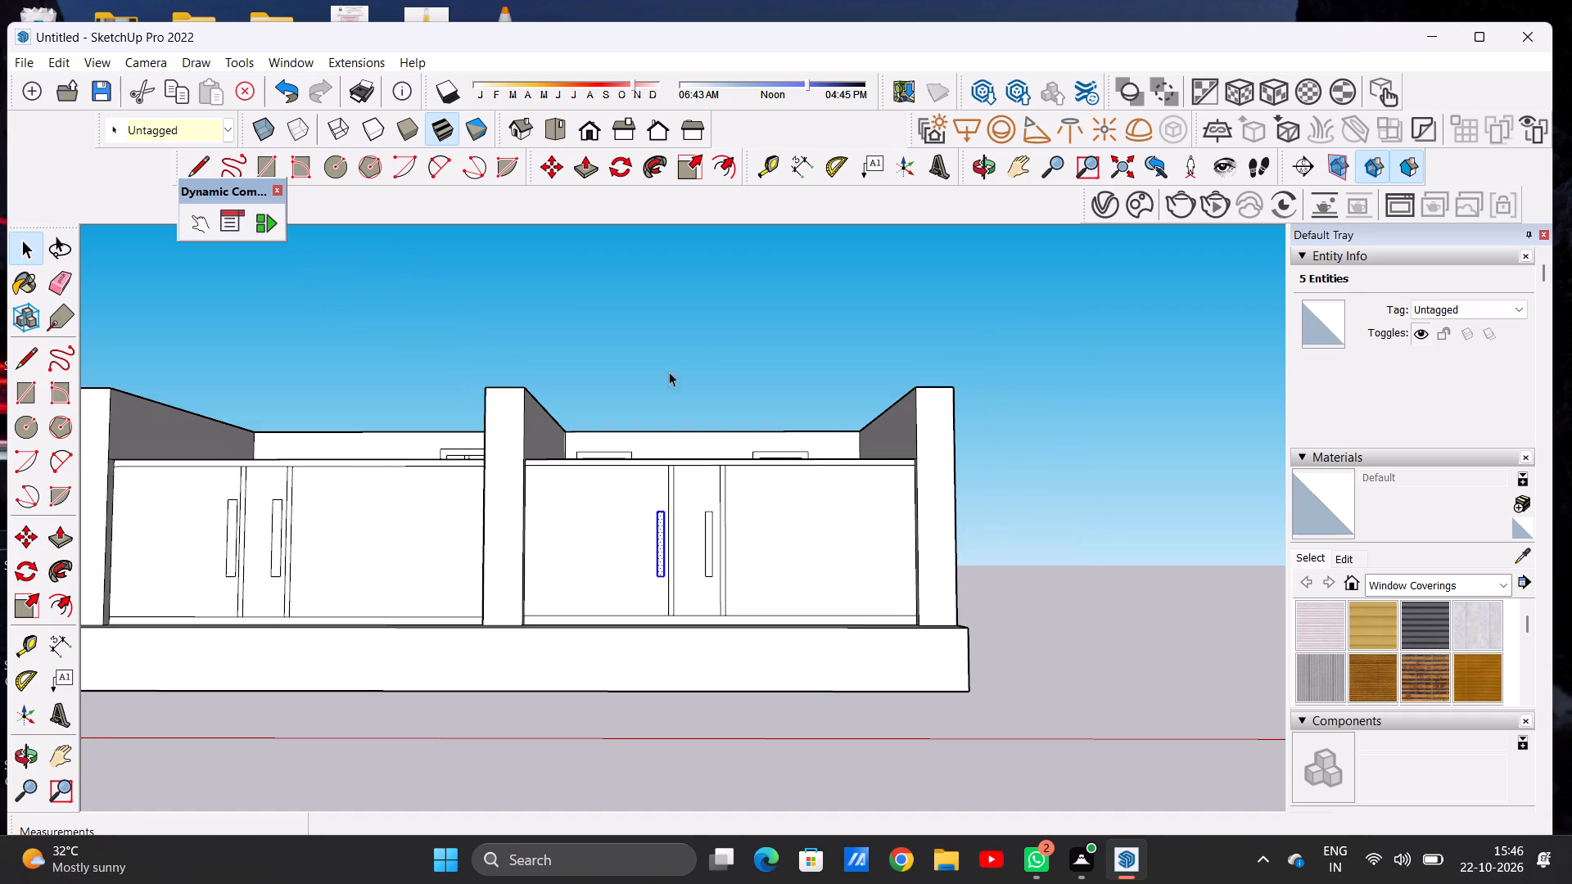
pyautogui.click(700, 346)
# Examine the front walls, door strips, handles and back-wall windows of both bays from the front and above.
pyautogui.scroll(-6, 631, 560)
pyautogui.scroll(3, 347, 529)
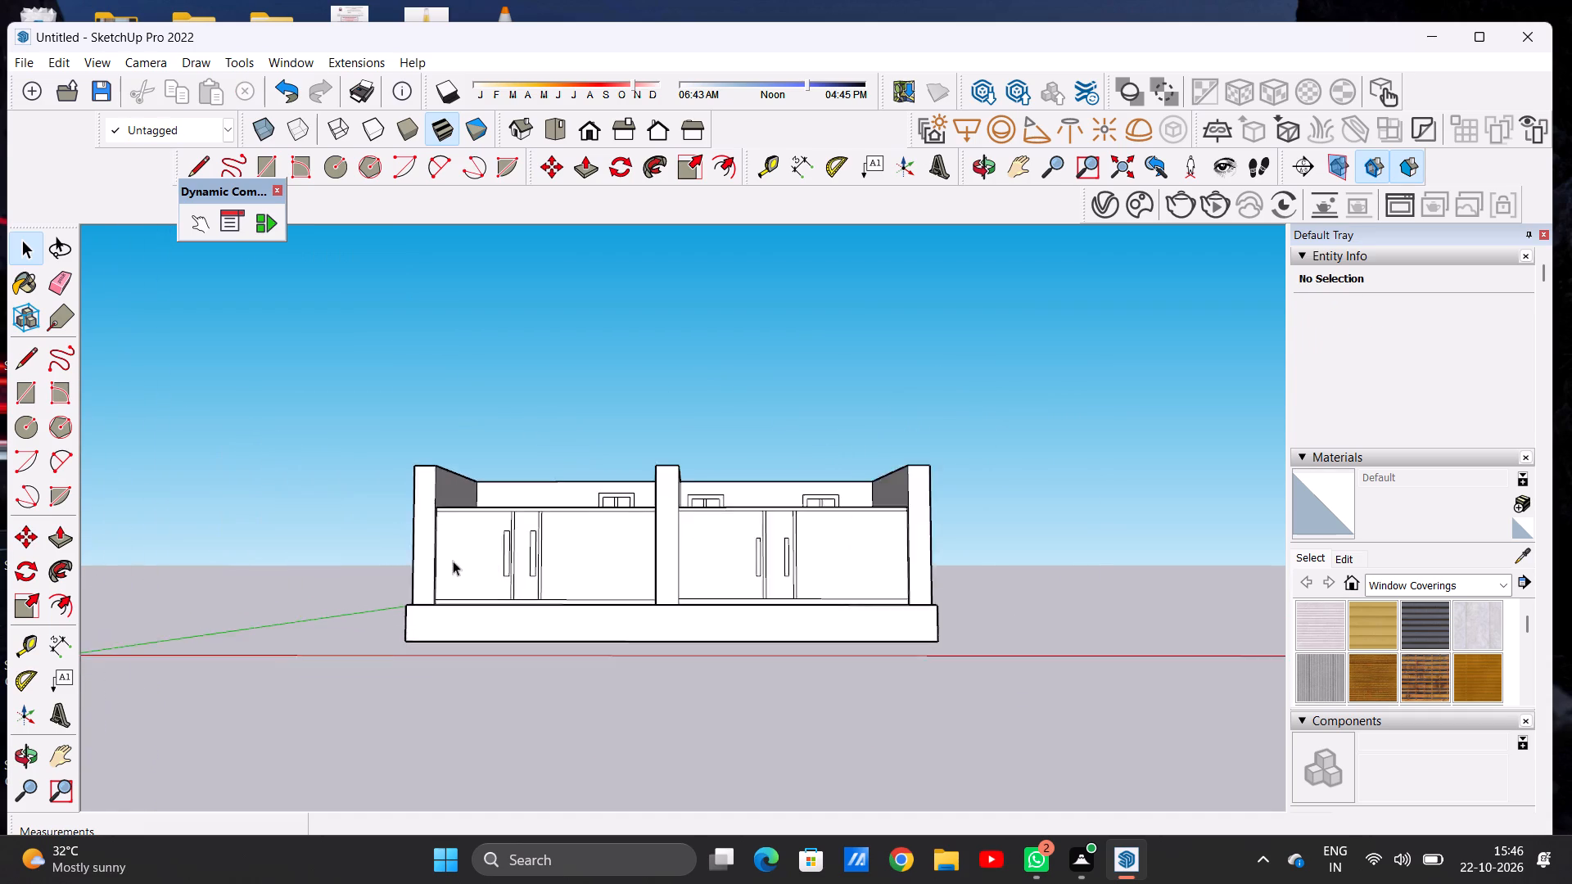
pyautogui.scroll(2, 453, 561)
pyautogui.scroll(-1, 529, 538)
pyautogui.scroll(3, 529, 538)
pyautogui.scroll(-1, 529, 538)
pyautogui.scroll(5, 529, 538)
pyautogui.scroll(-6, 529, 538)
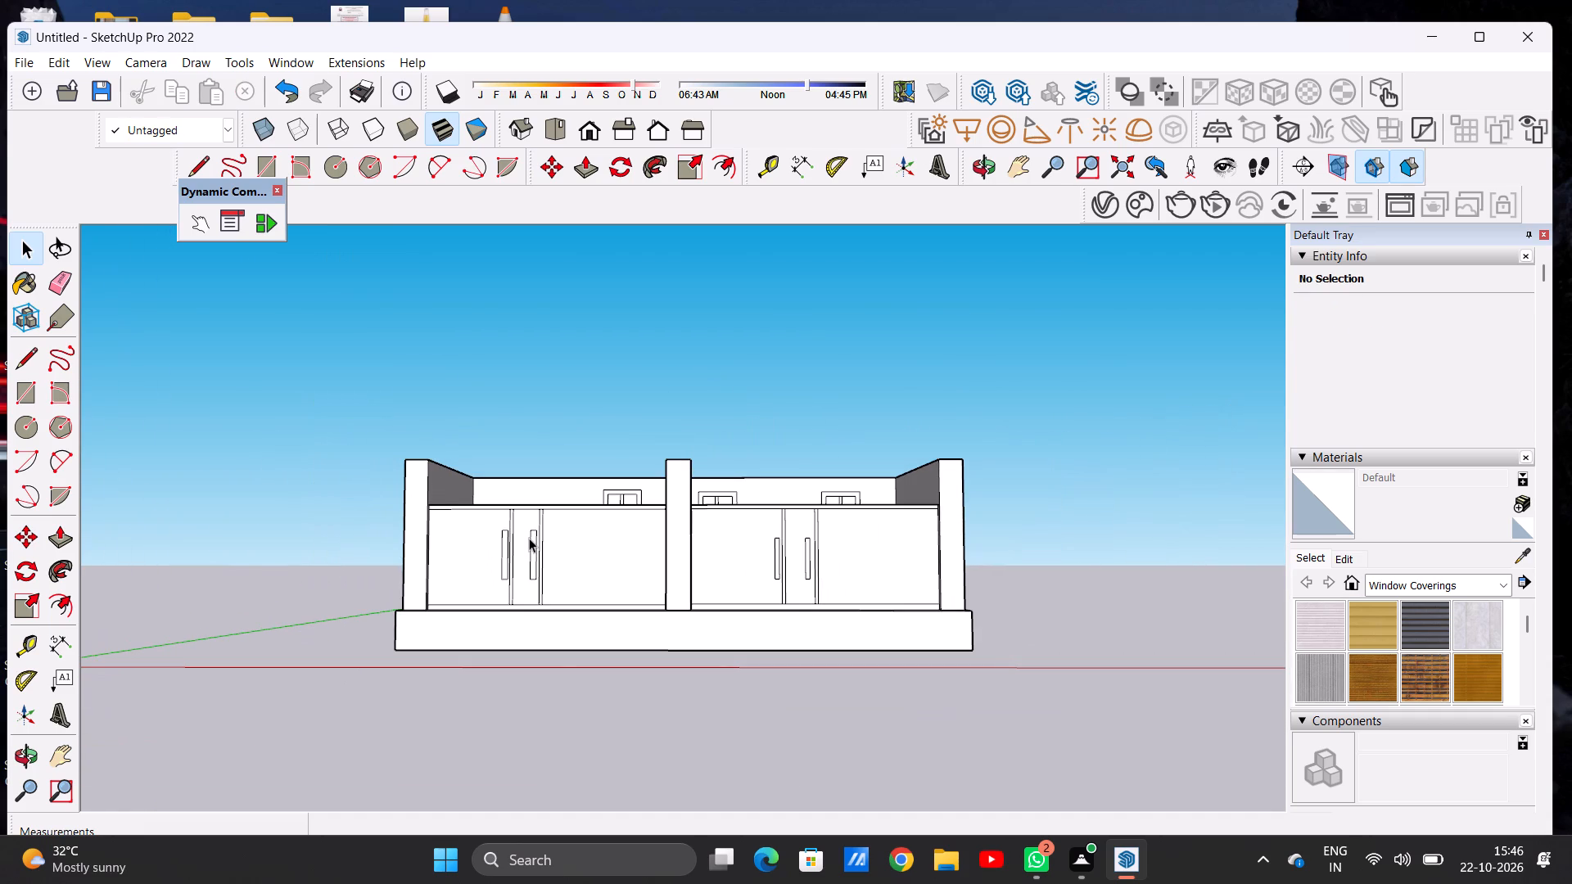
pyautogui.scroll(-7, 550, 539)
pyautogui.scroll(-1, 684, 512)
pyautogui.scroll(5, 684, 512)
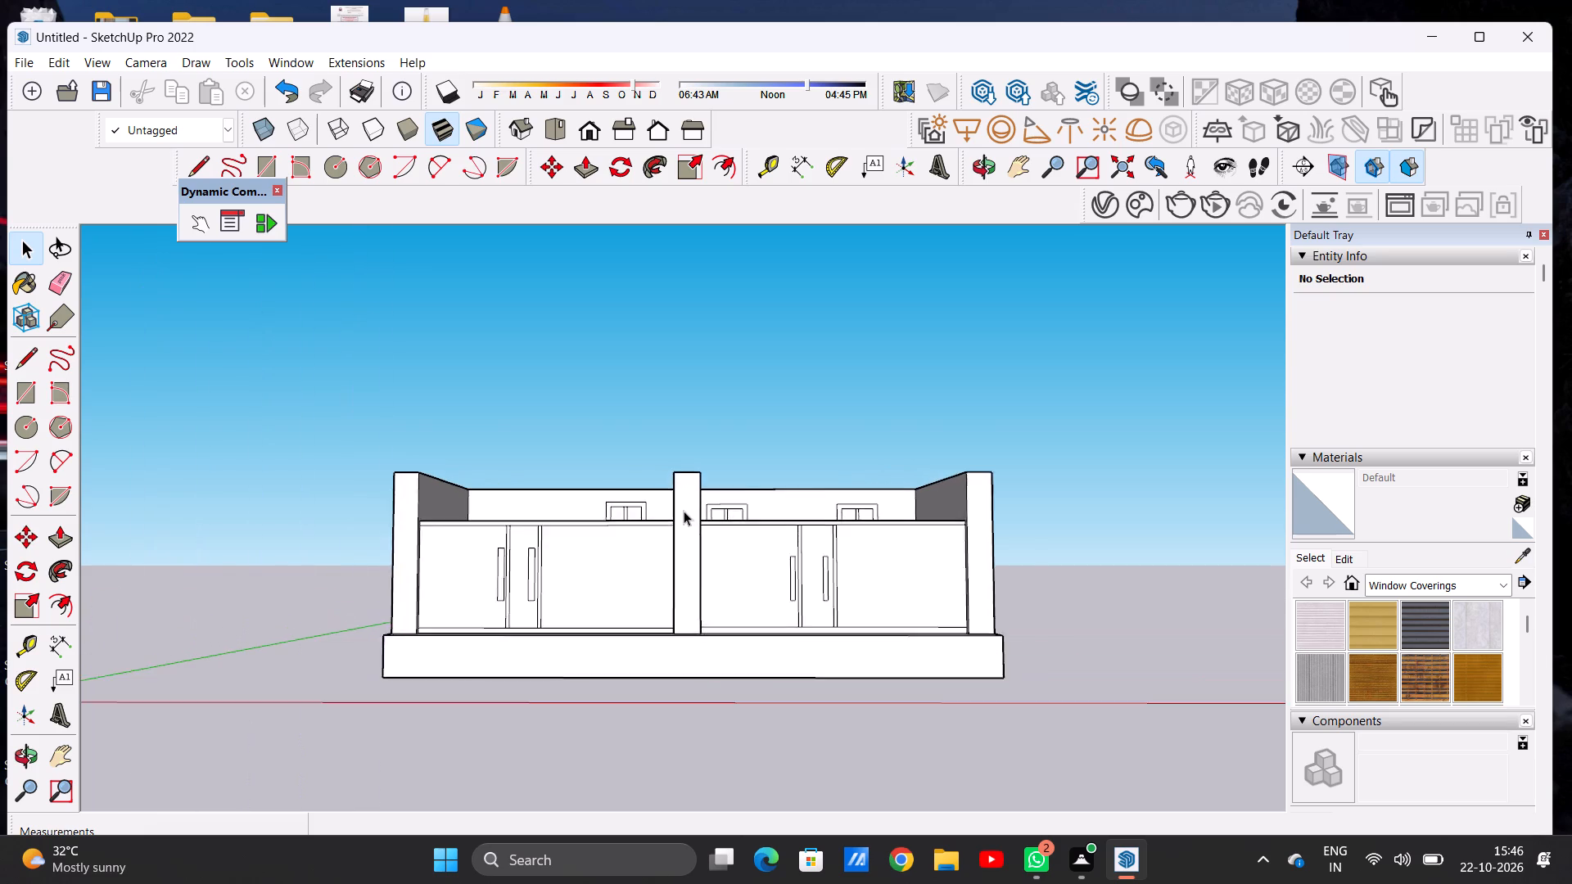
pyautogui.scroll(5, 684, 511)
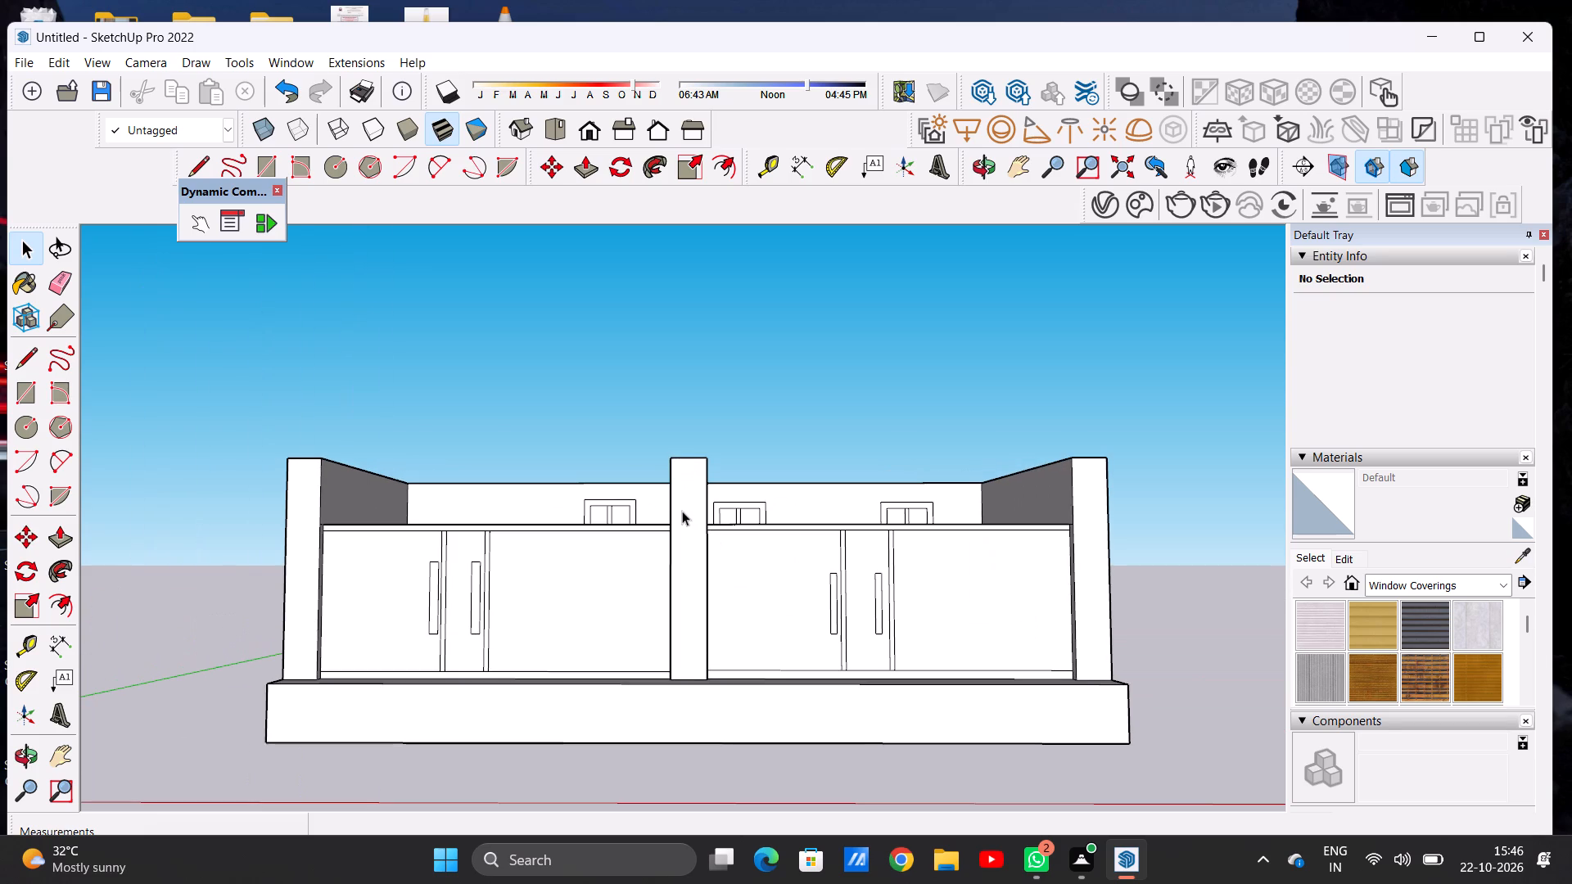
pyautogui.scroll(-7, 699, 510)
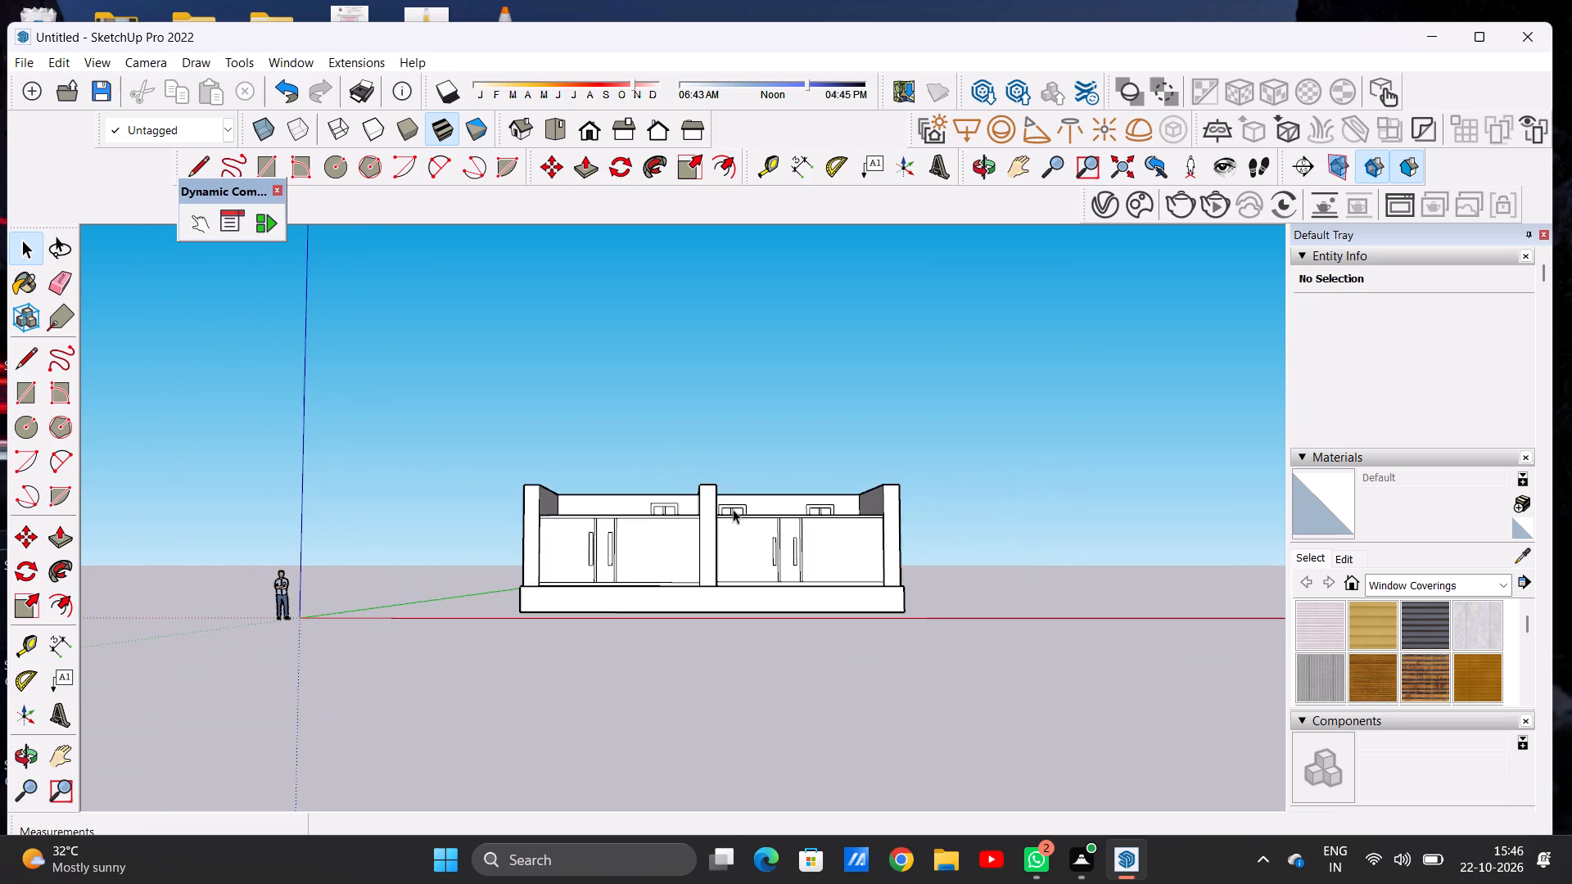
pyautogui.moveTo(707, 530); pyautogui.dragTo(687, 728, button='middle')
pyautogui.scroll(7, 683, 589)
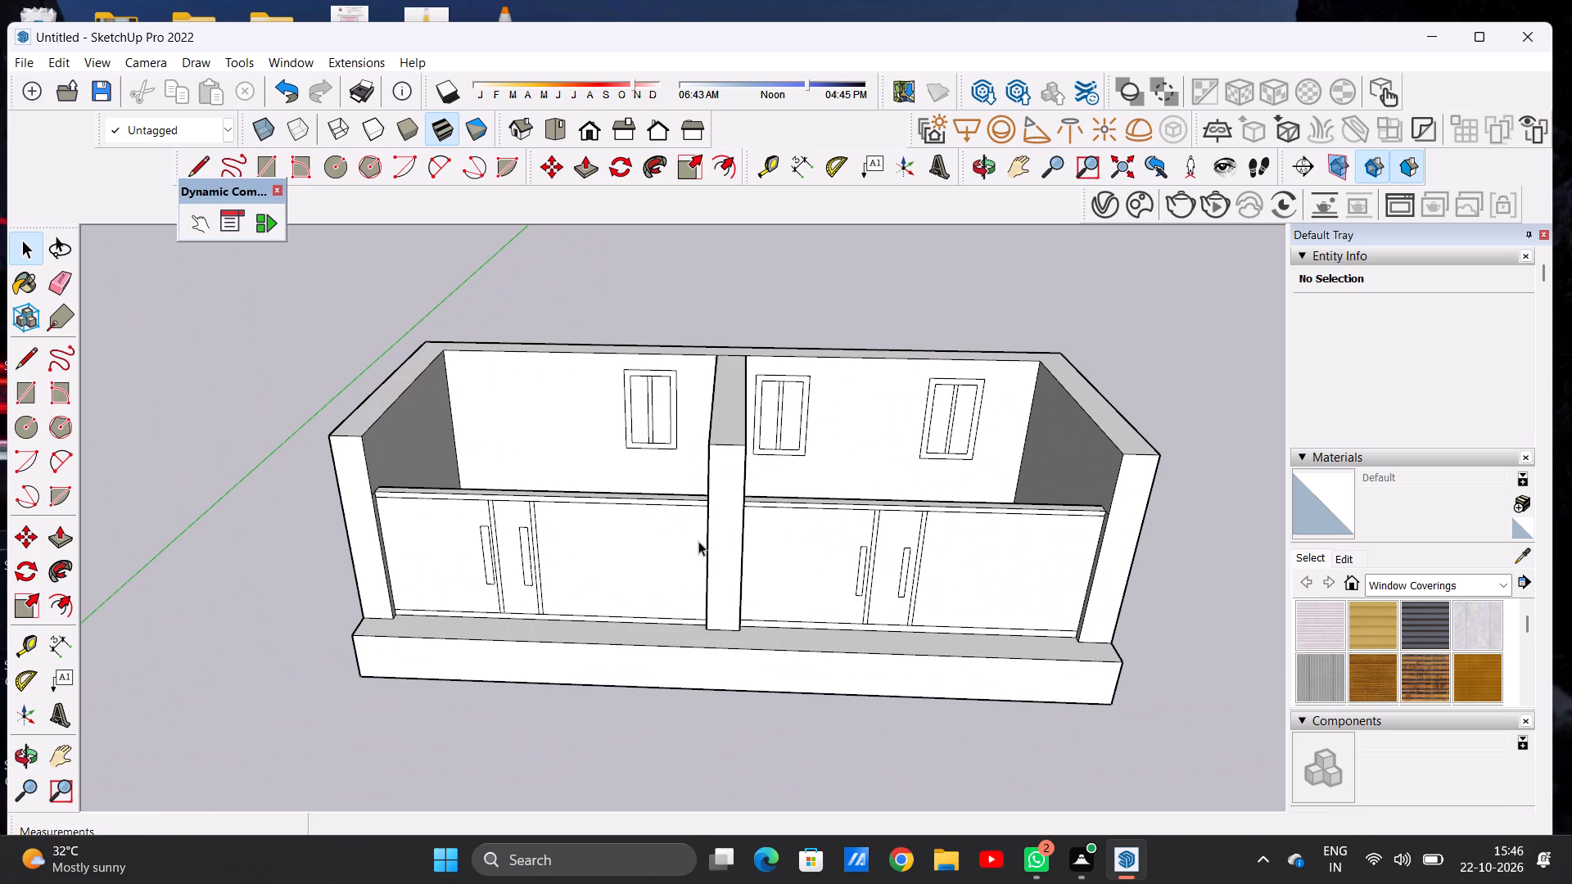
pyautogui.scroll(-7, 704, 543)
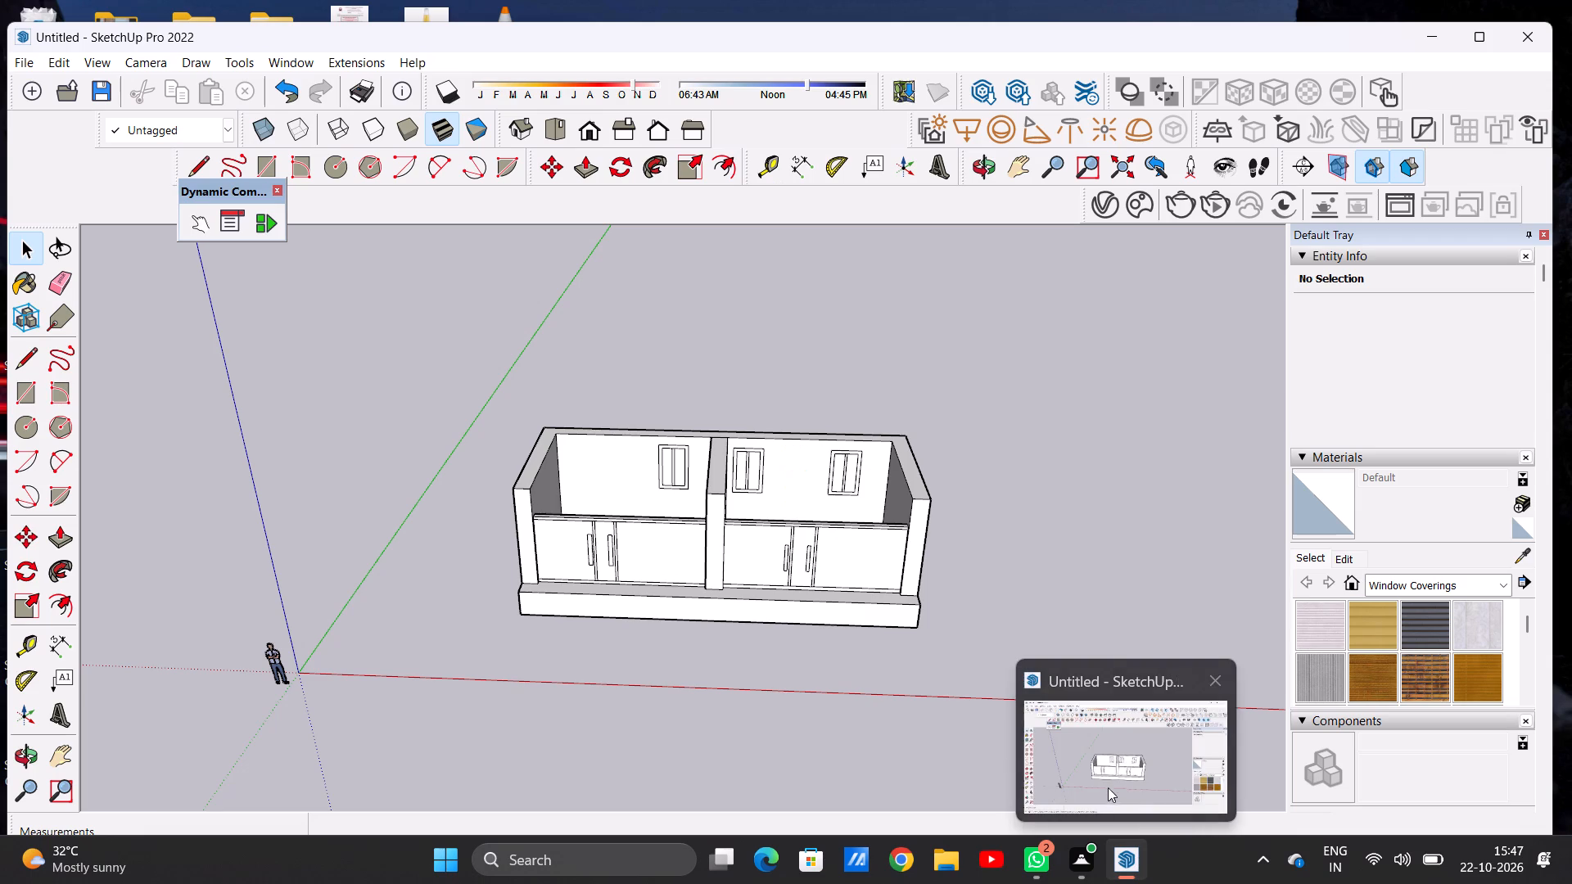
pyautogui.click(1092, 766)
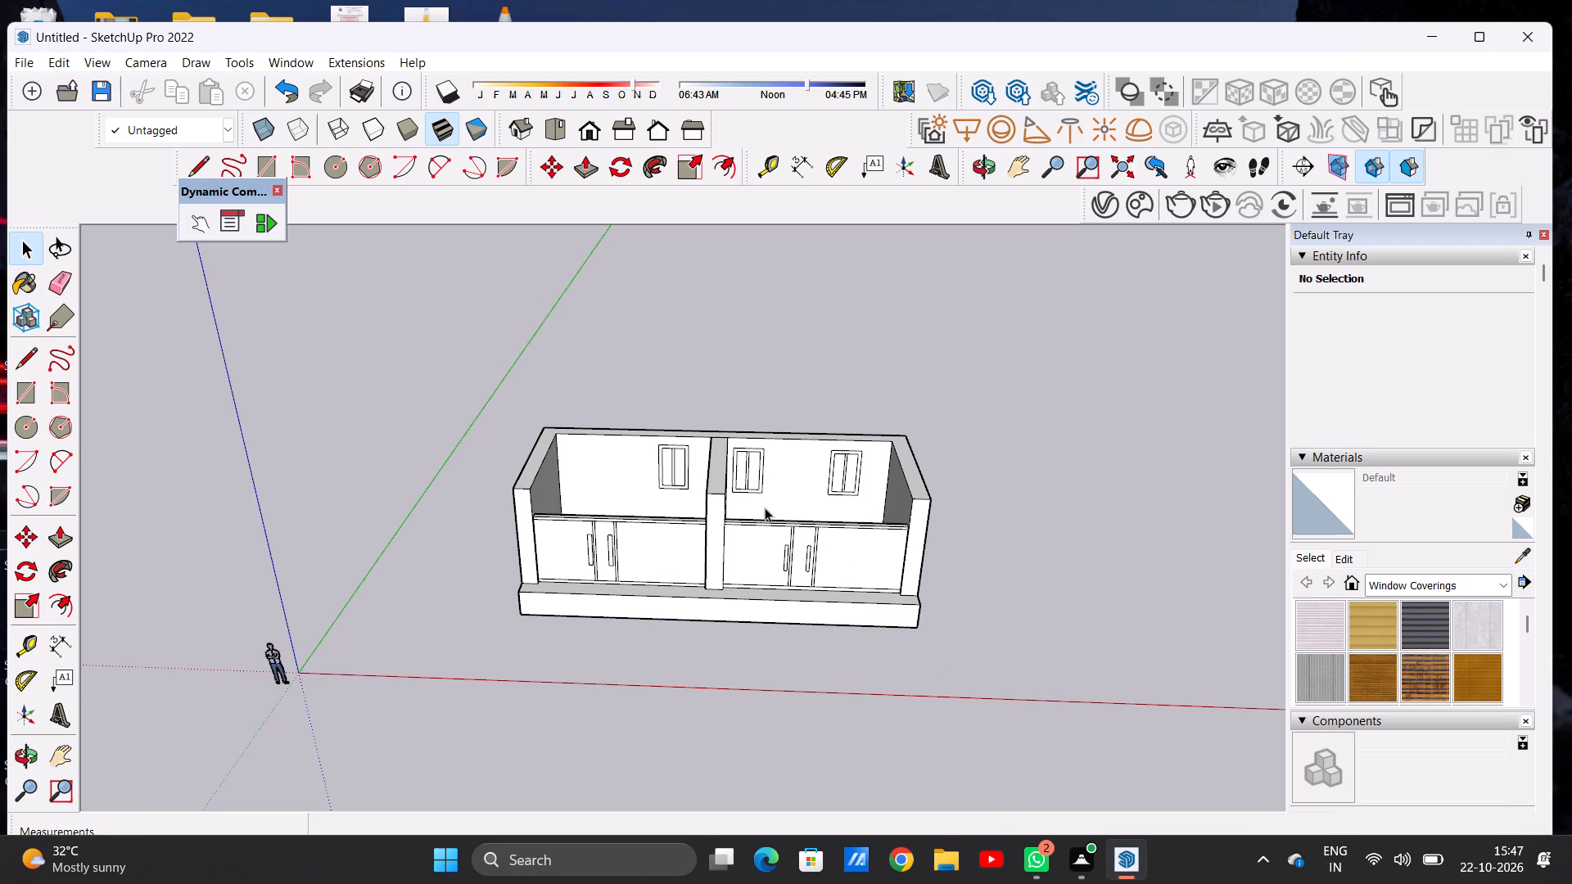
pyautogui.scroll(18, 711, 506)
pyautogui.scroll(-1, 711, 506)
pyautogui.scroll(13, 711, 506)
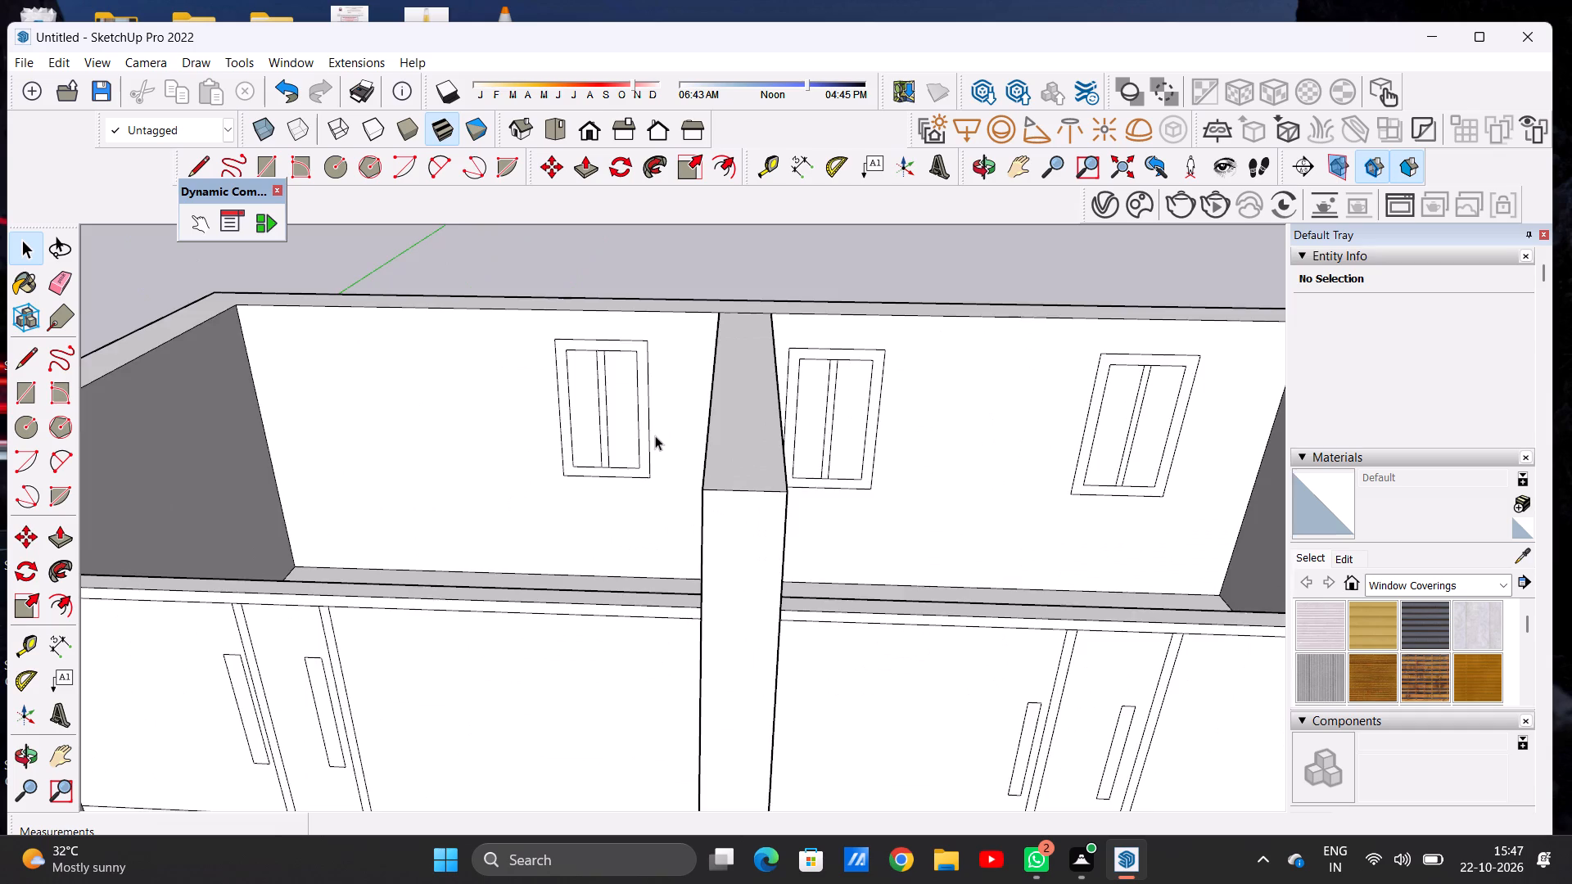
pyautogui.scroll(4, 655, 435)
pyautogui.scroll(-14, 749, 484)
# Copy the floor face of the single-window bay up 14' 3 1/2" to the inner top corner of the walls.
pyautogui.moveTo(791, 547); pyautogui.dragTo(661, 427, button='middle')
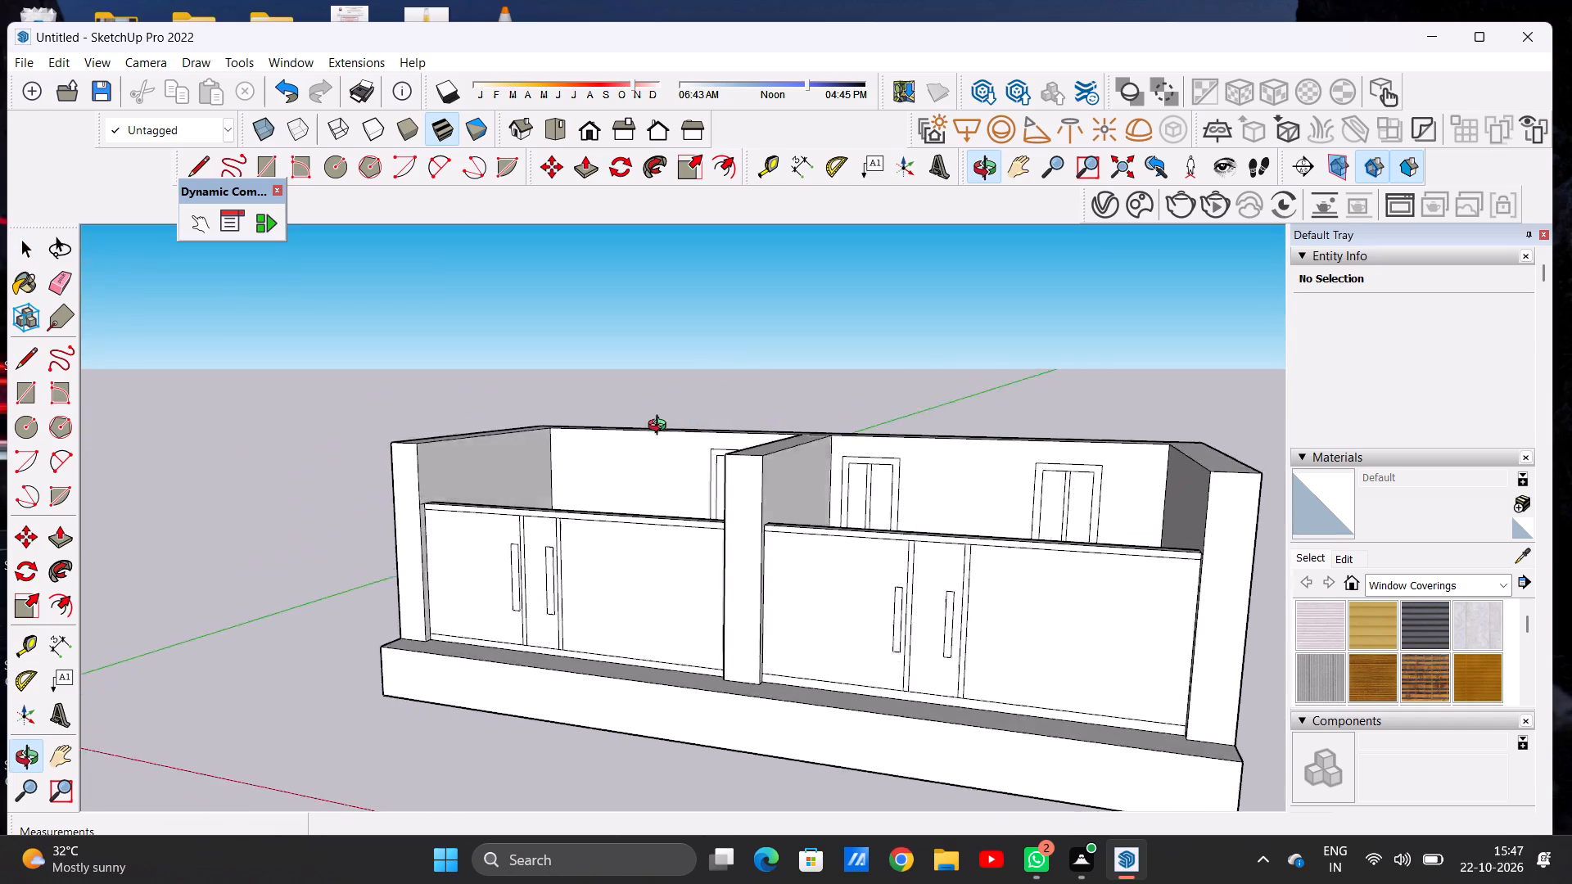
pyautogui.moveTo(661, 427); pyautogui.dragTo(727, 728, button='middle')
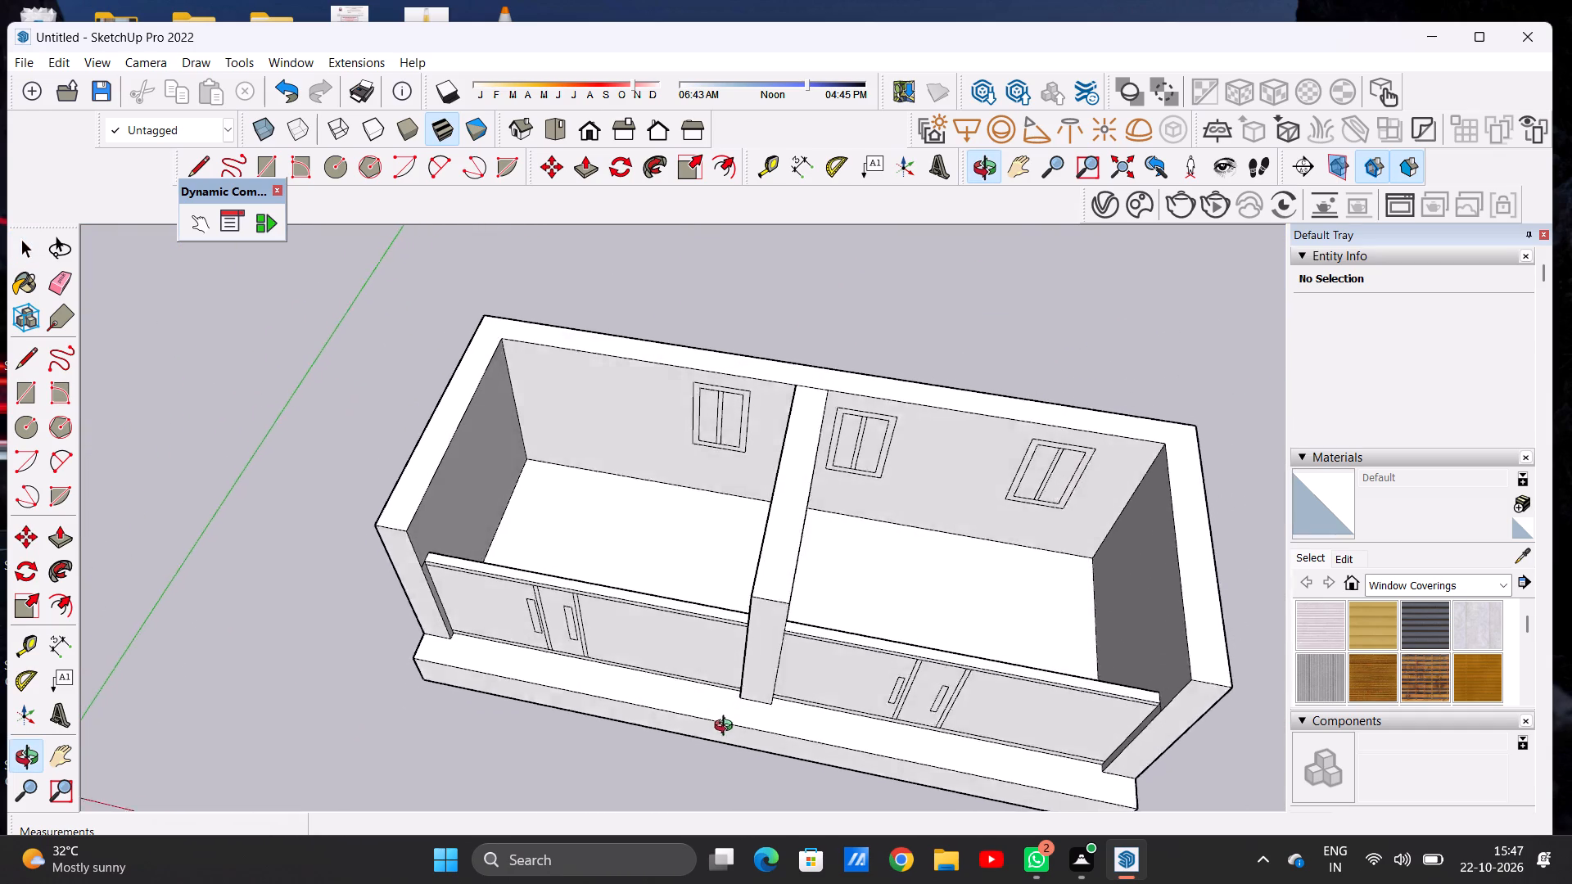
pyautogui.moveTo(727, 728); pyautogui.dragTo(712, 740, button='middle')
pyautogui.scroll(8, 687, 569)
pyautogui.doubleClick(687, 569)
pyautogui.scroll(-9, 808, 547)
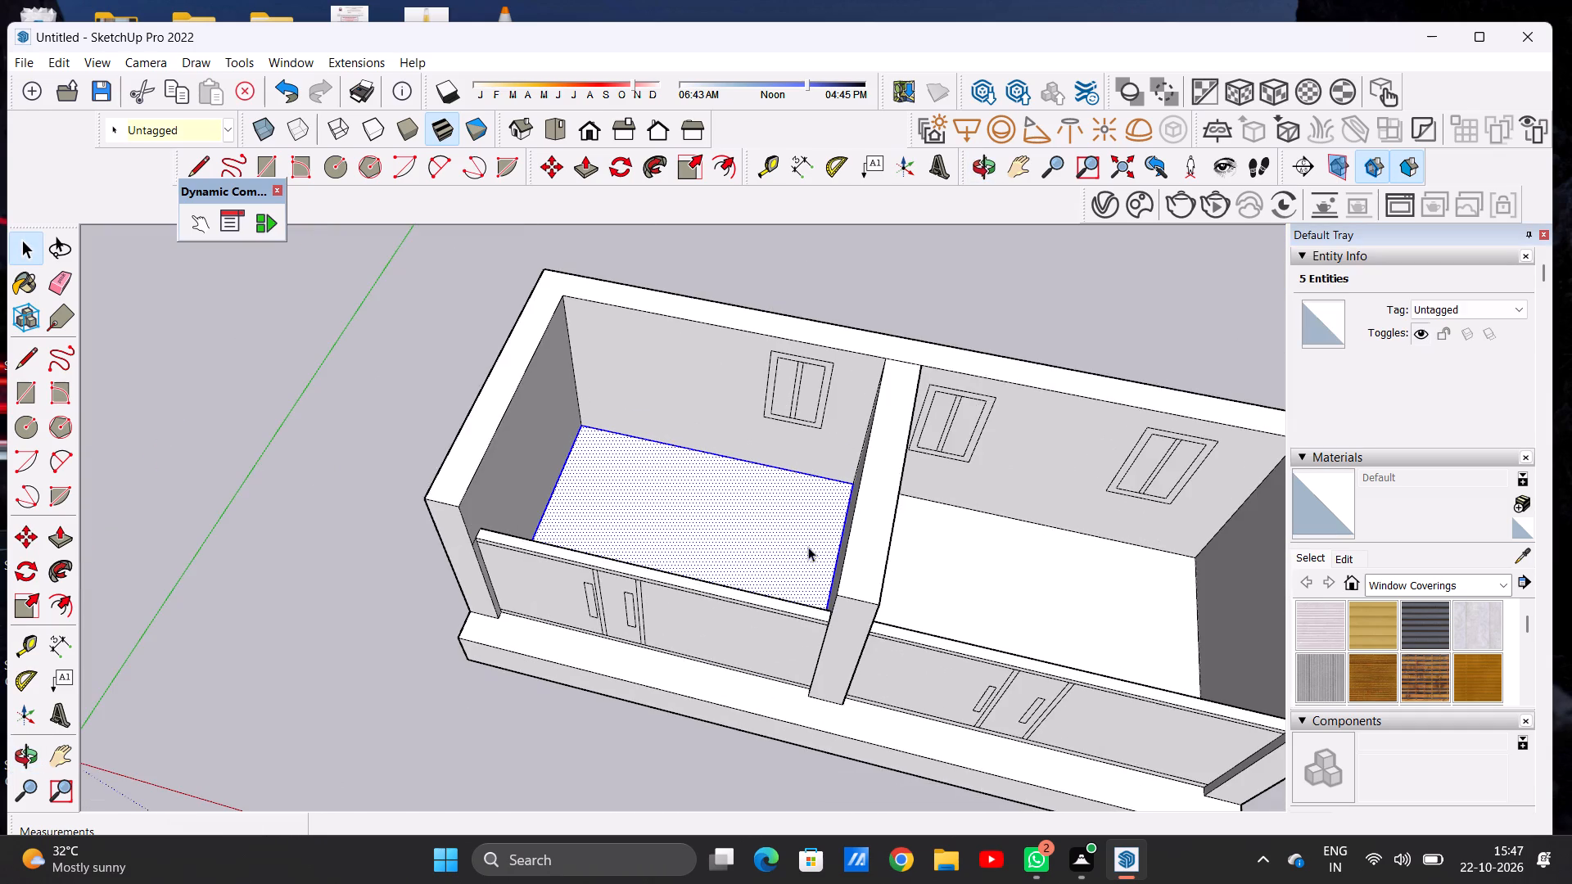
pyautogui.moveTo(694, 507); pyautogui.dragTo(687, 621, button='middle')
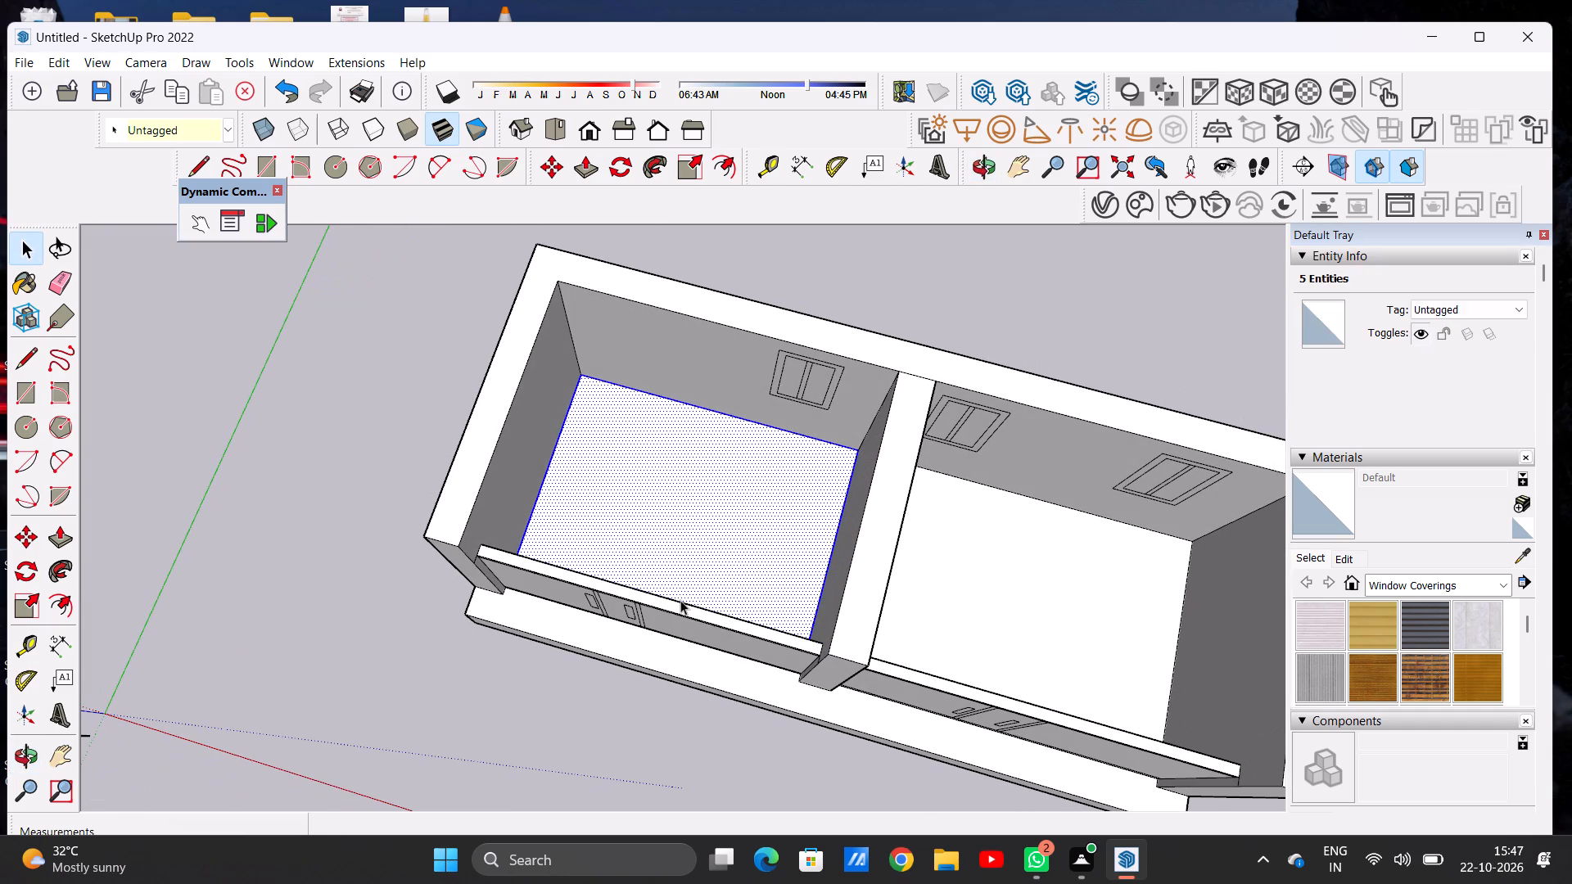
pyautogui.press('m')
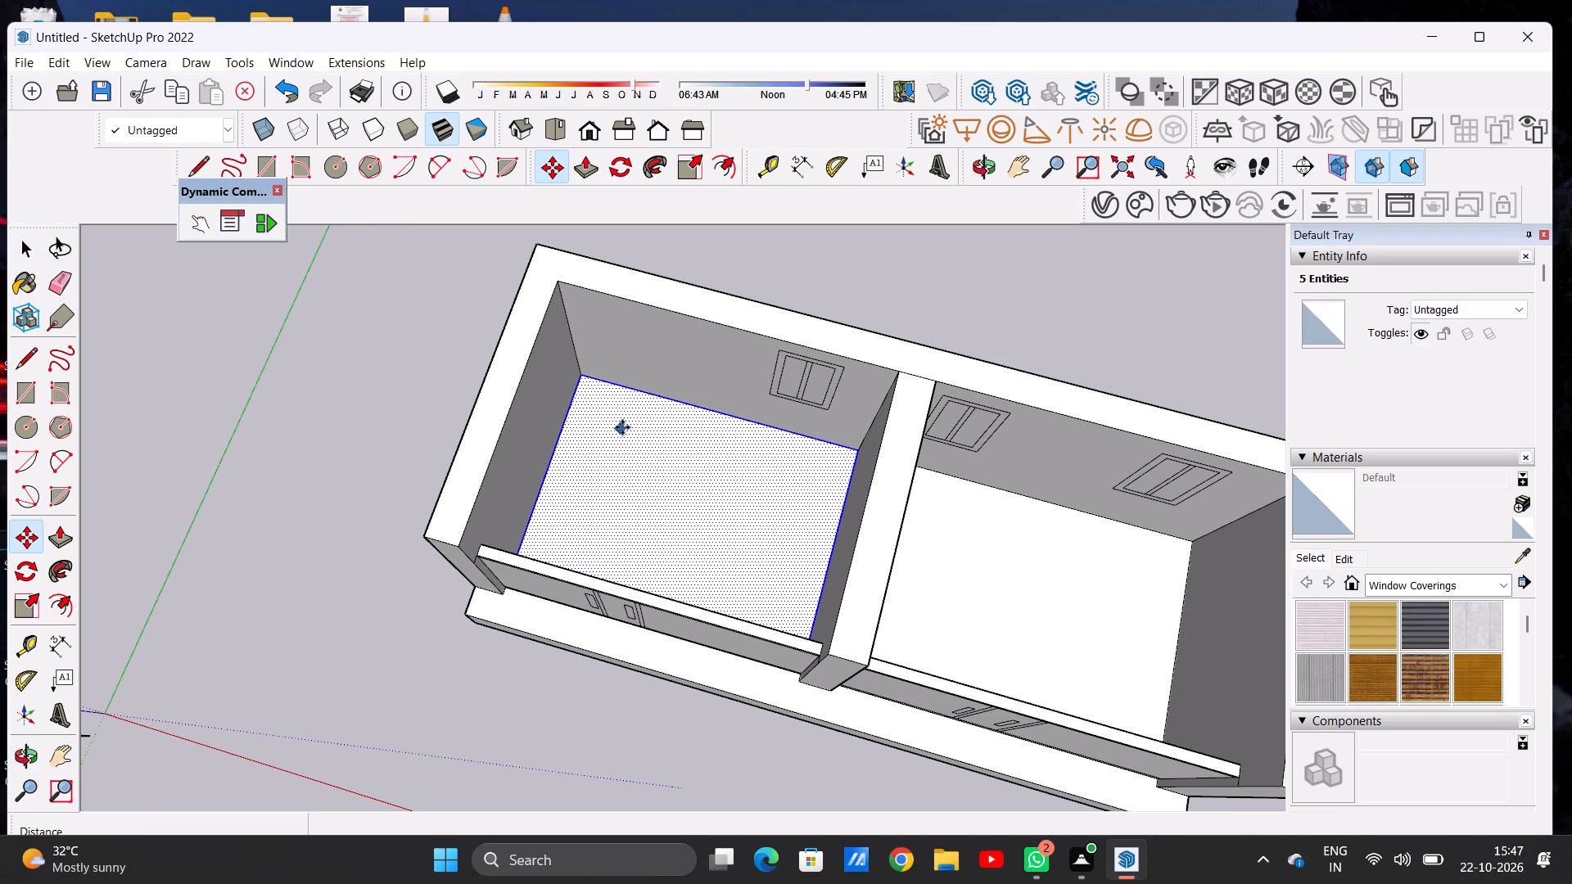
pyautogui.click(584, 377)
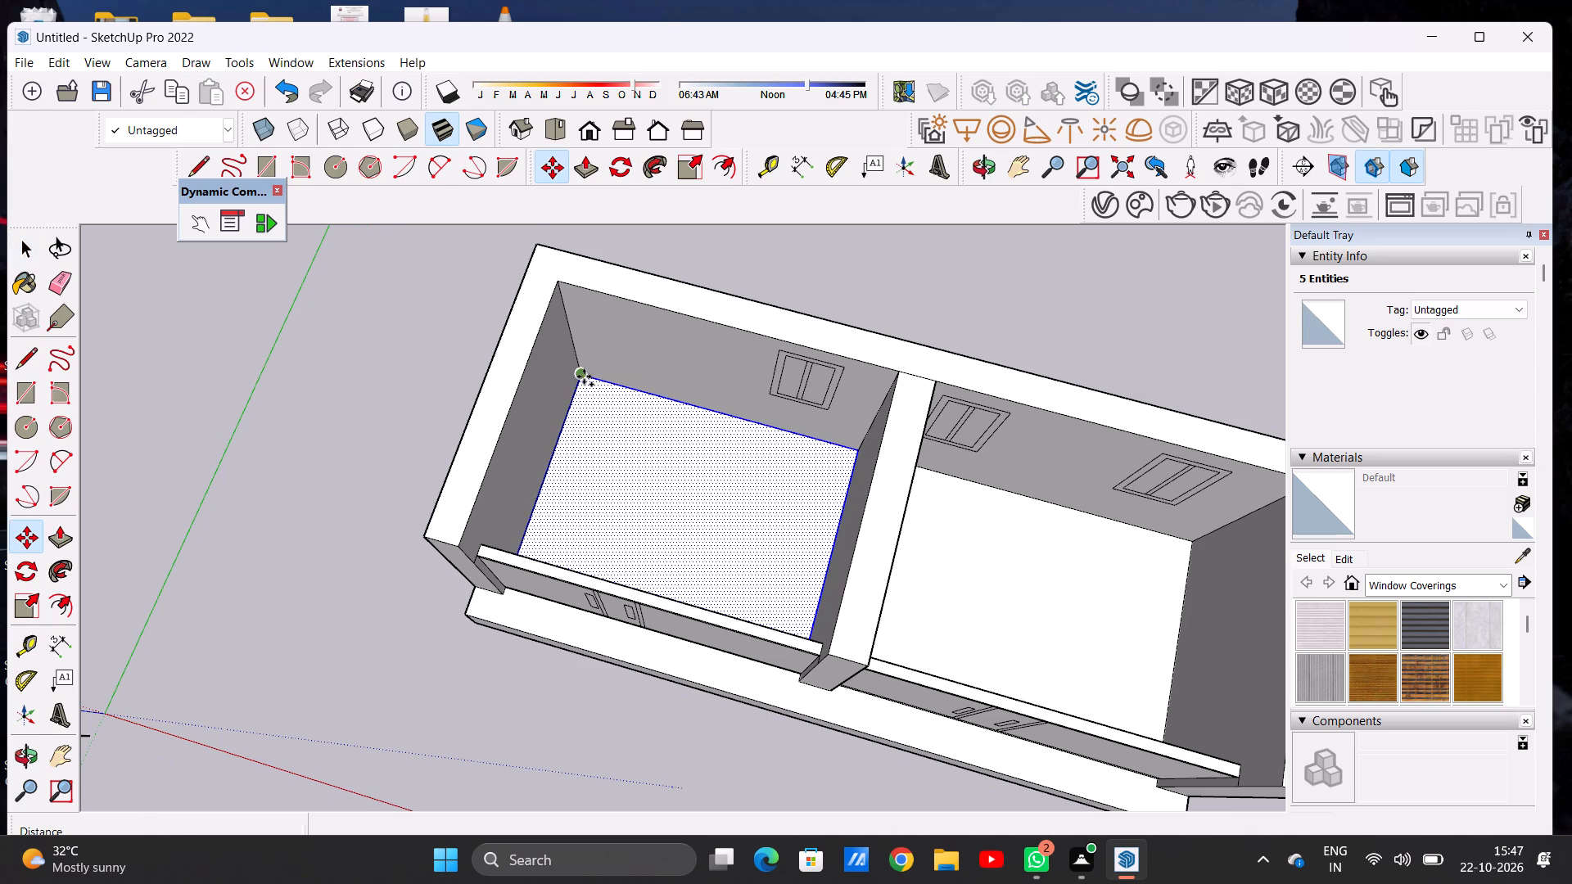
pyautogui.click(562, 291)
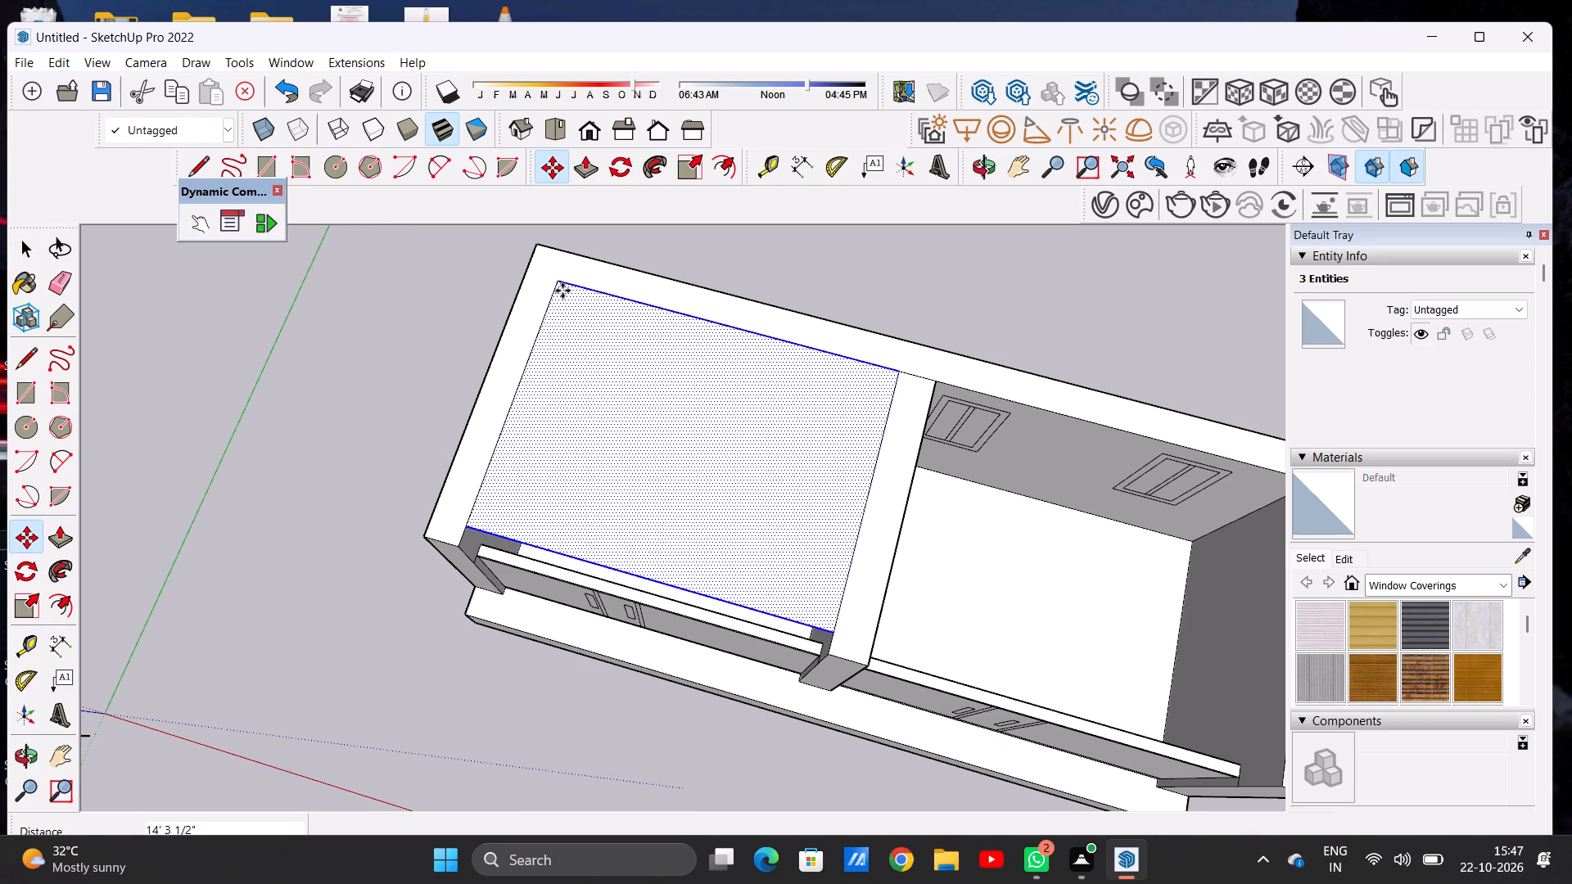
pyautogui.press('space')
pyautogui.click(894, 309)
# Inspect how the copied roof face meets the outer walls, divider and open front edge from several angles.
pyautogui.scroll(-3, 653, 472)
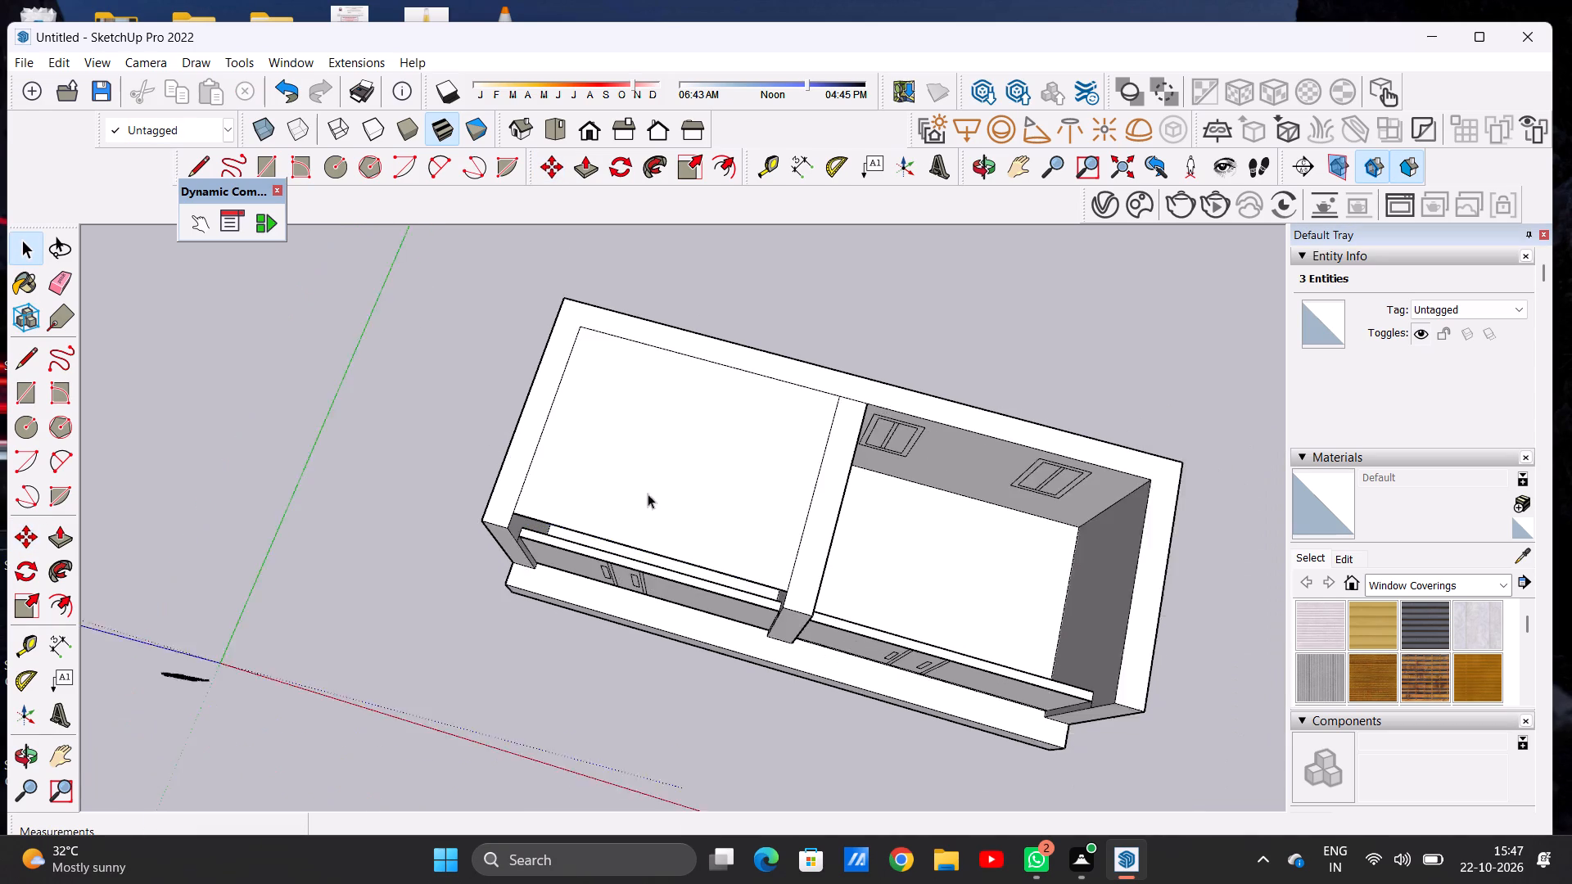
pyautogui.scroll(-1, 648, 494)
pyautogui.moveTo(662, 576); pyautogui.dragTo(726, 358, button='middle')
pyautogui.scroll(8, 513, 502)
pyautogui.moveTo(560, 514); pyautogui.dragTo(509, 601, button='middle')
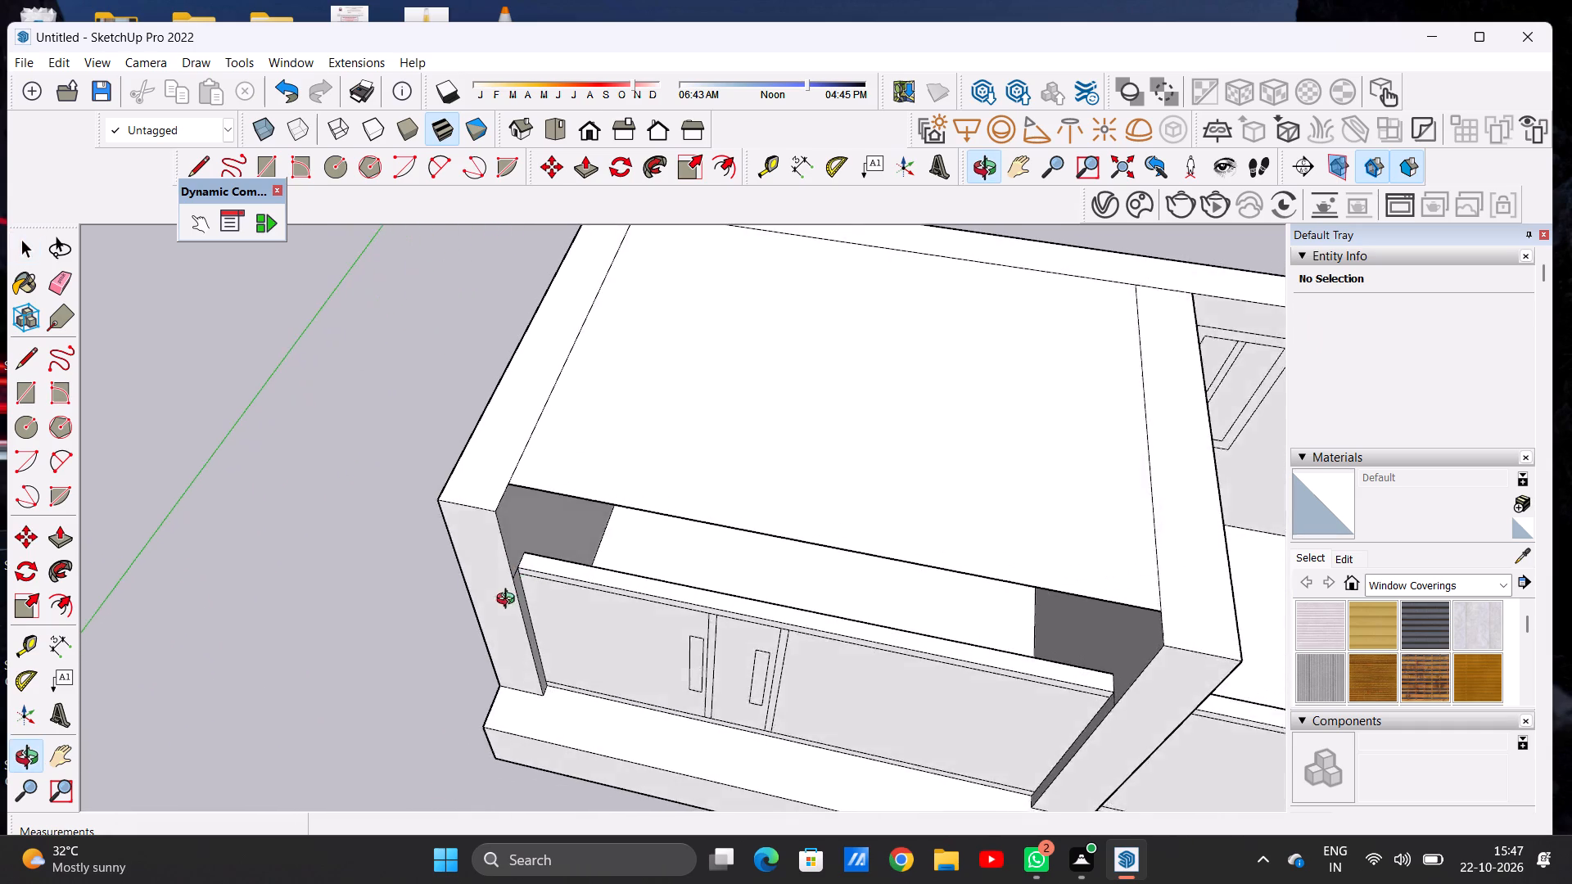
pyautogui.moveTo(509, 601); pyautogui.dragTo(496, 630, button='middle')
pyautogui.scroll(-7, 506, 602)
pyautogui.scroll(7, 783, 444)
pyautogui.scroll(7, 898, 440)
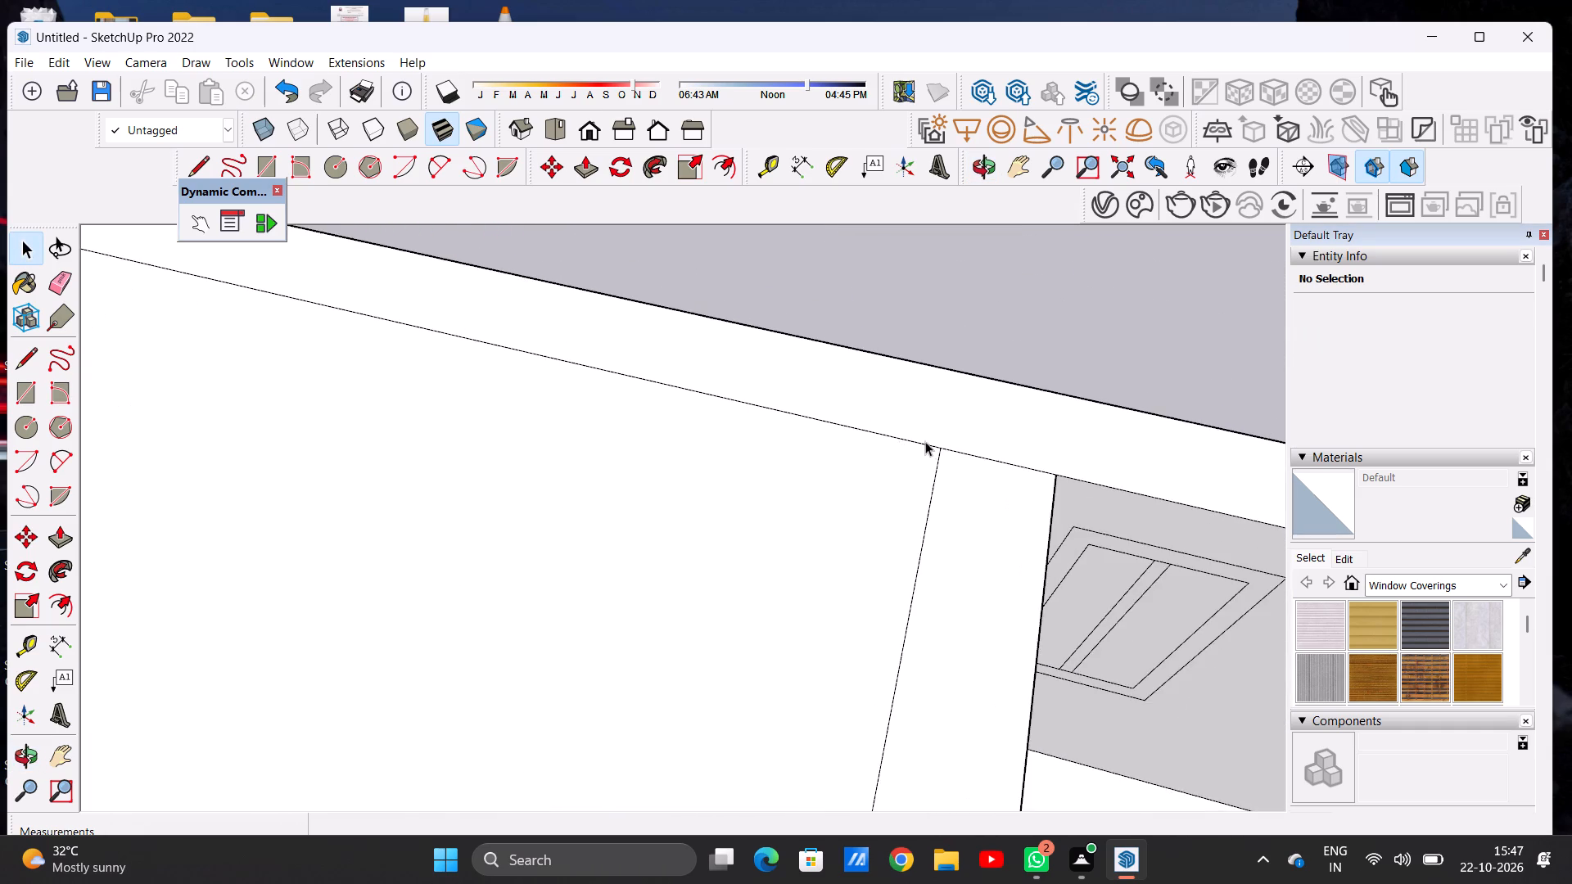
pyautogui.scroll(3, 925, 441)
pyautogui.scroll(-1, 931, 443)
pyautogui.scroll(20, 931, 443)
pyautogui.scroll(13, 931, 443)
pyautogui.scroll(-18, 589, 607)
pyautogui.scroll(1, 864, 526)
pyautogui.scroll(-20, 872, 504)
pyautogui.scroll(-13, 872, 504)
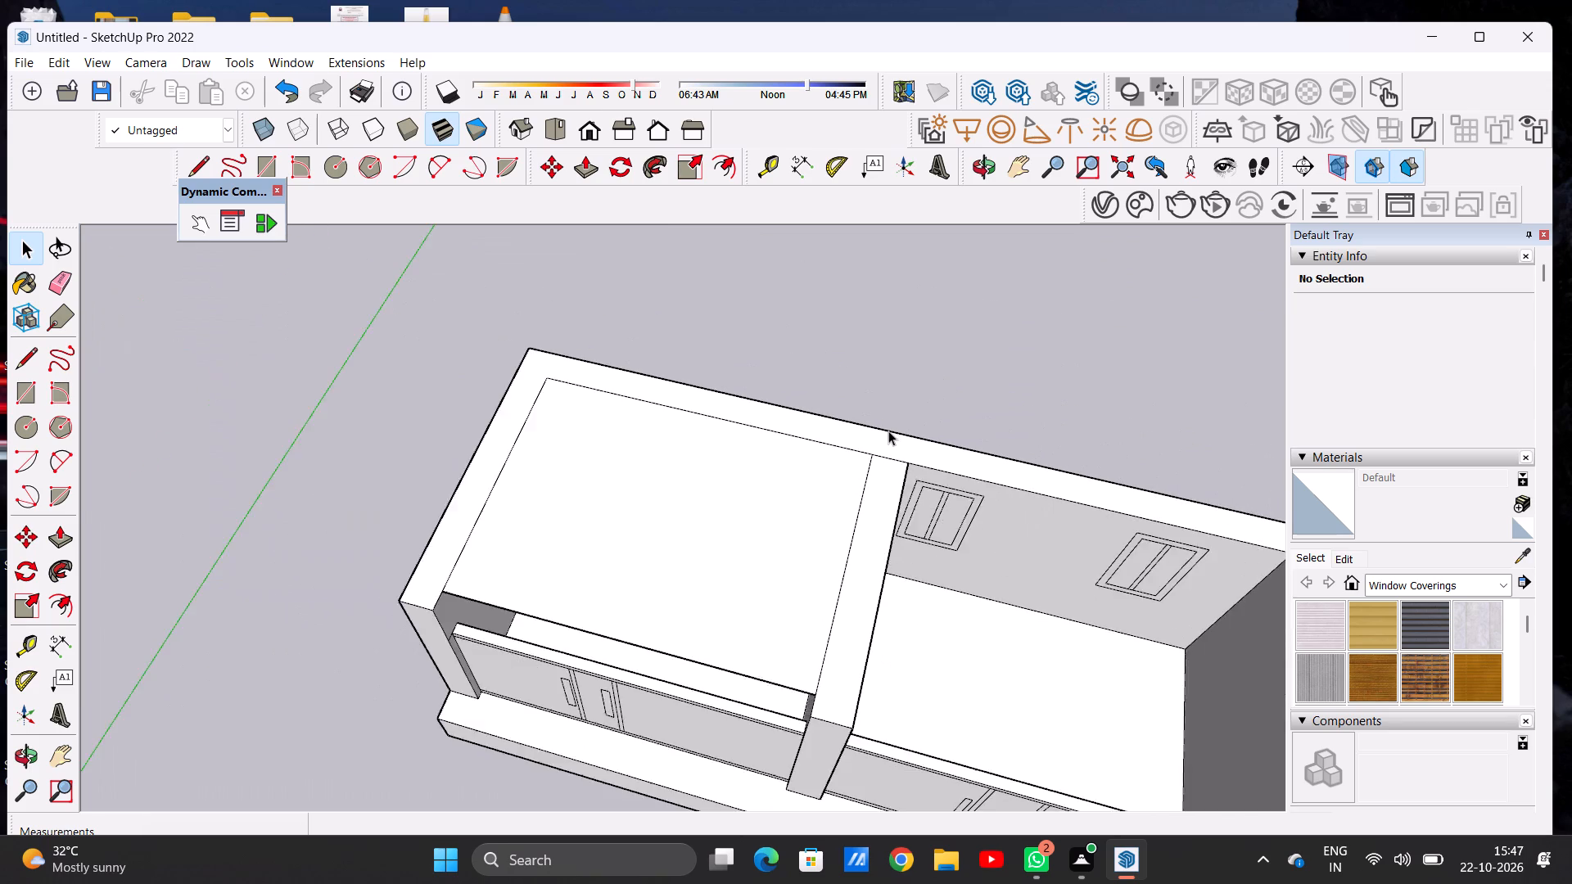
pyautogui.scroll(-5, 888, 431)
pyautogui.scroll(7, 684, 440)
pyautogui.moveTo(592, 403); pyautogui.dragTo(890, 456, button='middle')
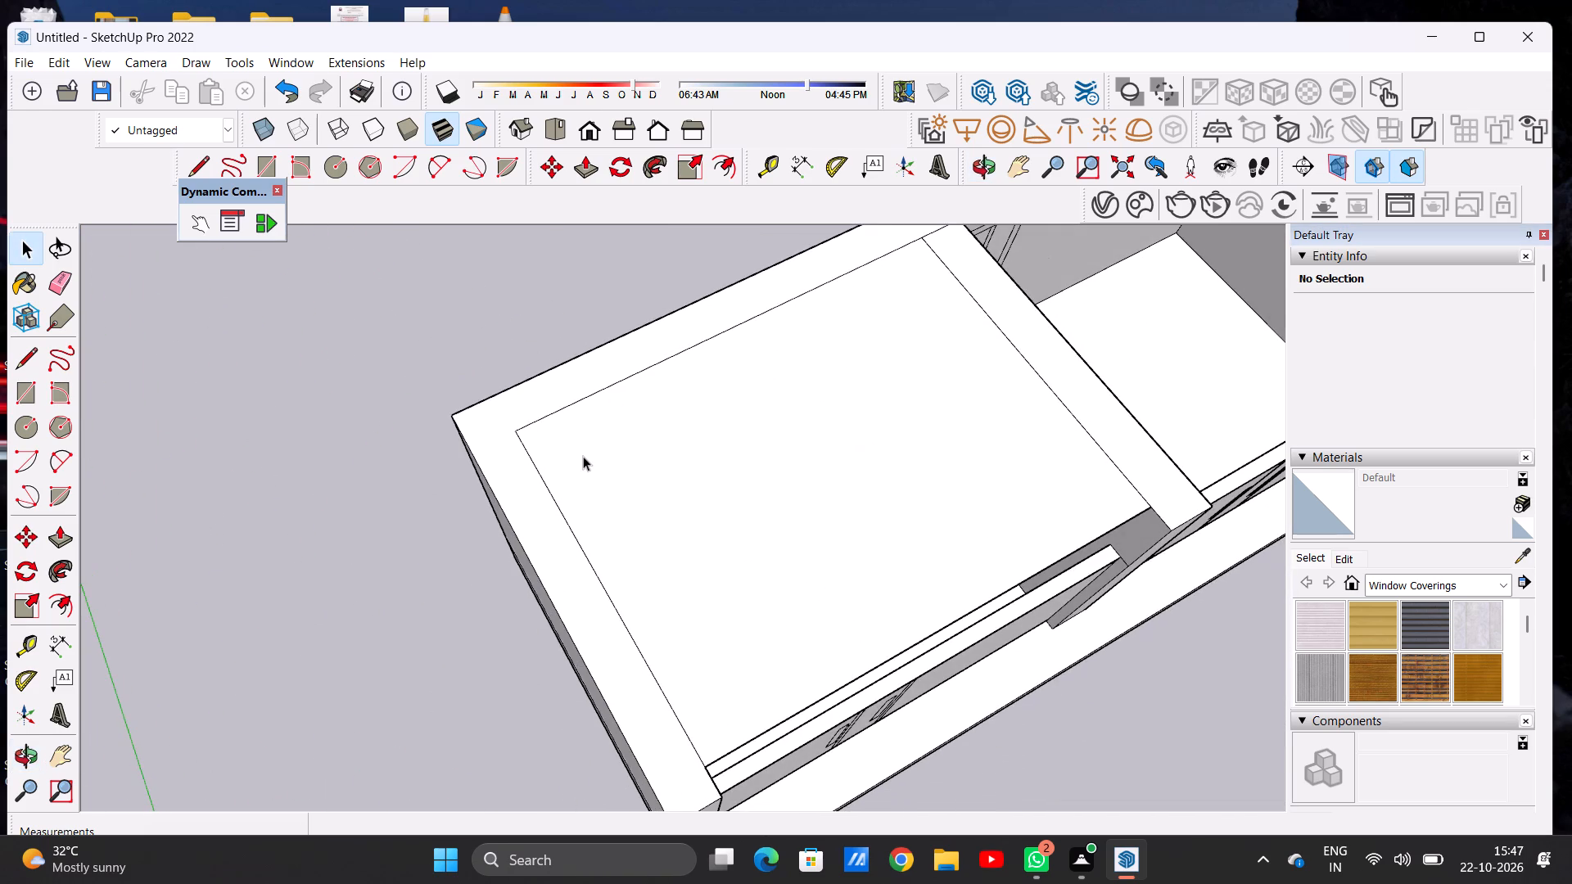
pyautogui.scroll(9, 576, 452)
pyautogui.scroll(-1, 531, 434)
pyautogui.scroll(9, 531, 434)
pyautogui.scroll(8, 467, 387)
pyautogui.scroll(-6, 453, 448)
pyautogui.scroll(1, 428, 548)
pyautogui.scroll(-20, 428, 548)
pyautogui.scroll(-10, 428, 548)
pyautogui.scroll(1, 438, 483)
pyautogui.scroll(-7, 438, 483)
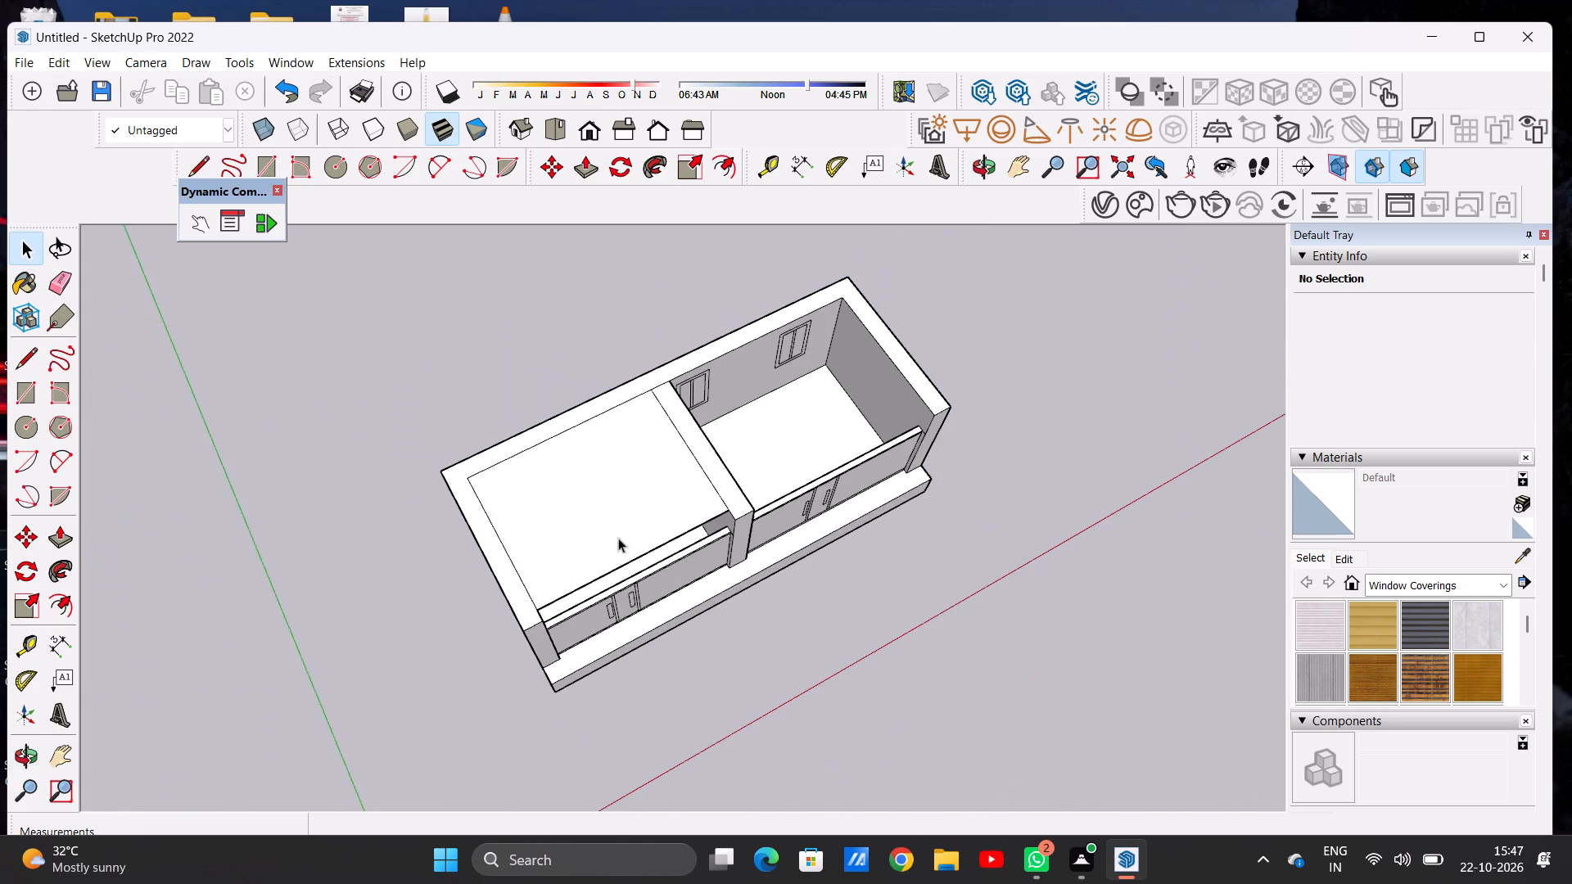
pyautogui.moveTo(616, 547); pyautogui.dragTo(488, 337, button='middle')
pyautogui.scroll(7, 622, 450)
pyautogui.moveTo(641, 525); pyautogui.dragTo(561, 378, button='middle')
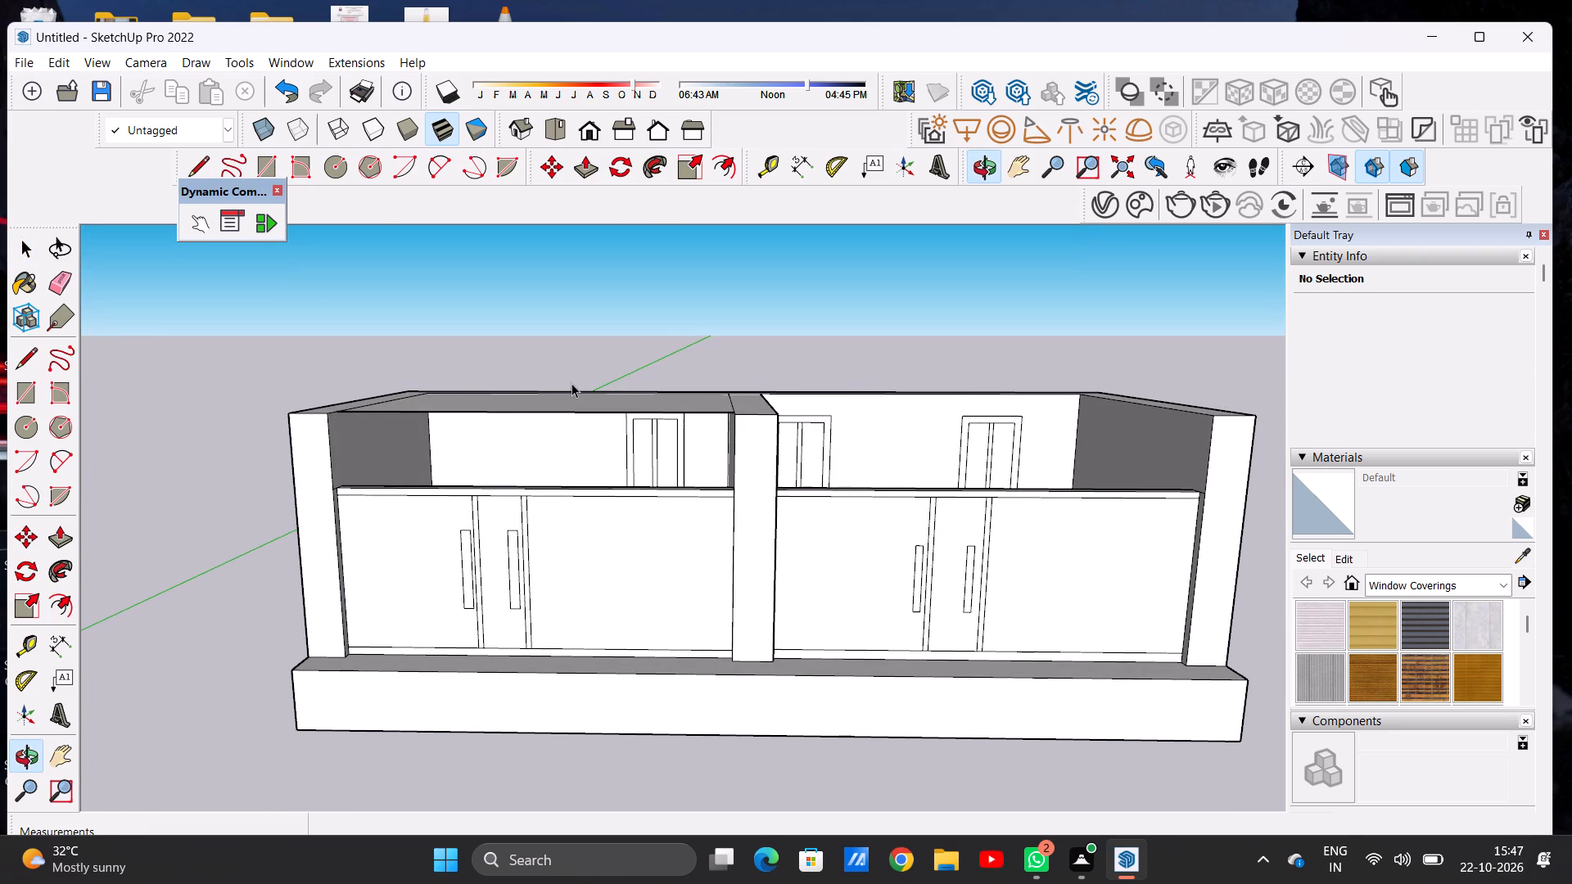
pyautogui.scroll(-1, 580, 389)
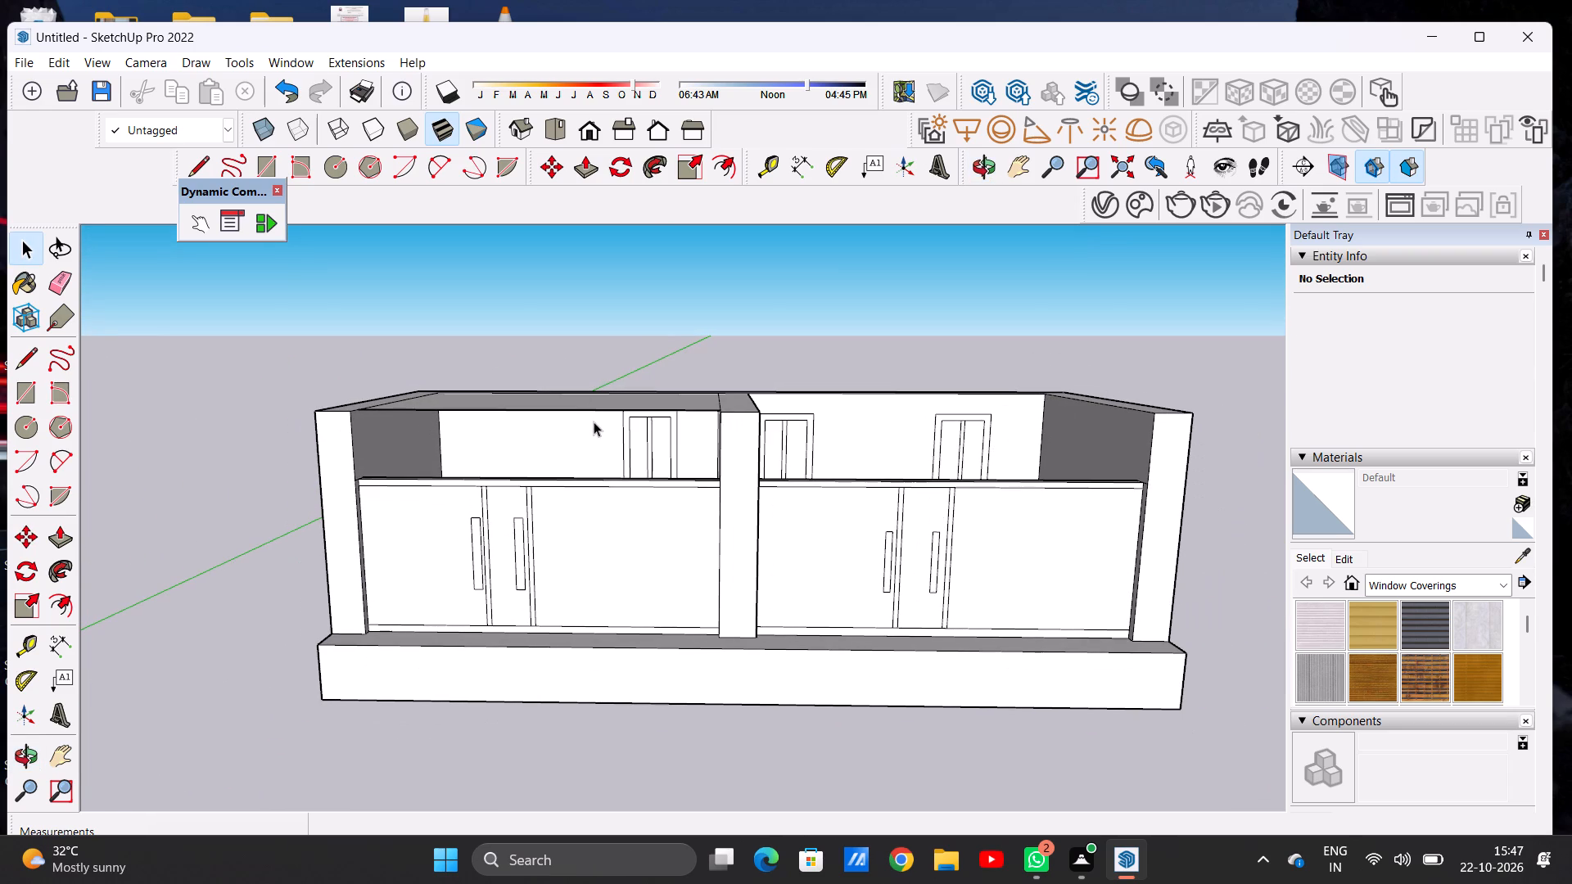
pyautogui.scroll(-1, 618, 422)
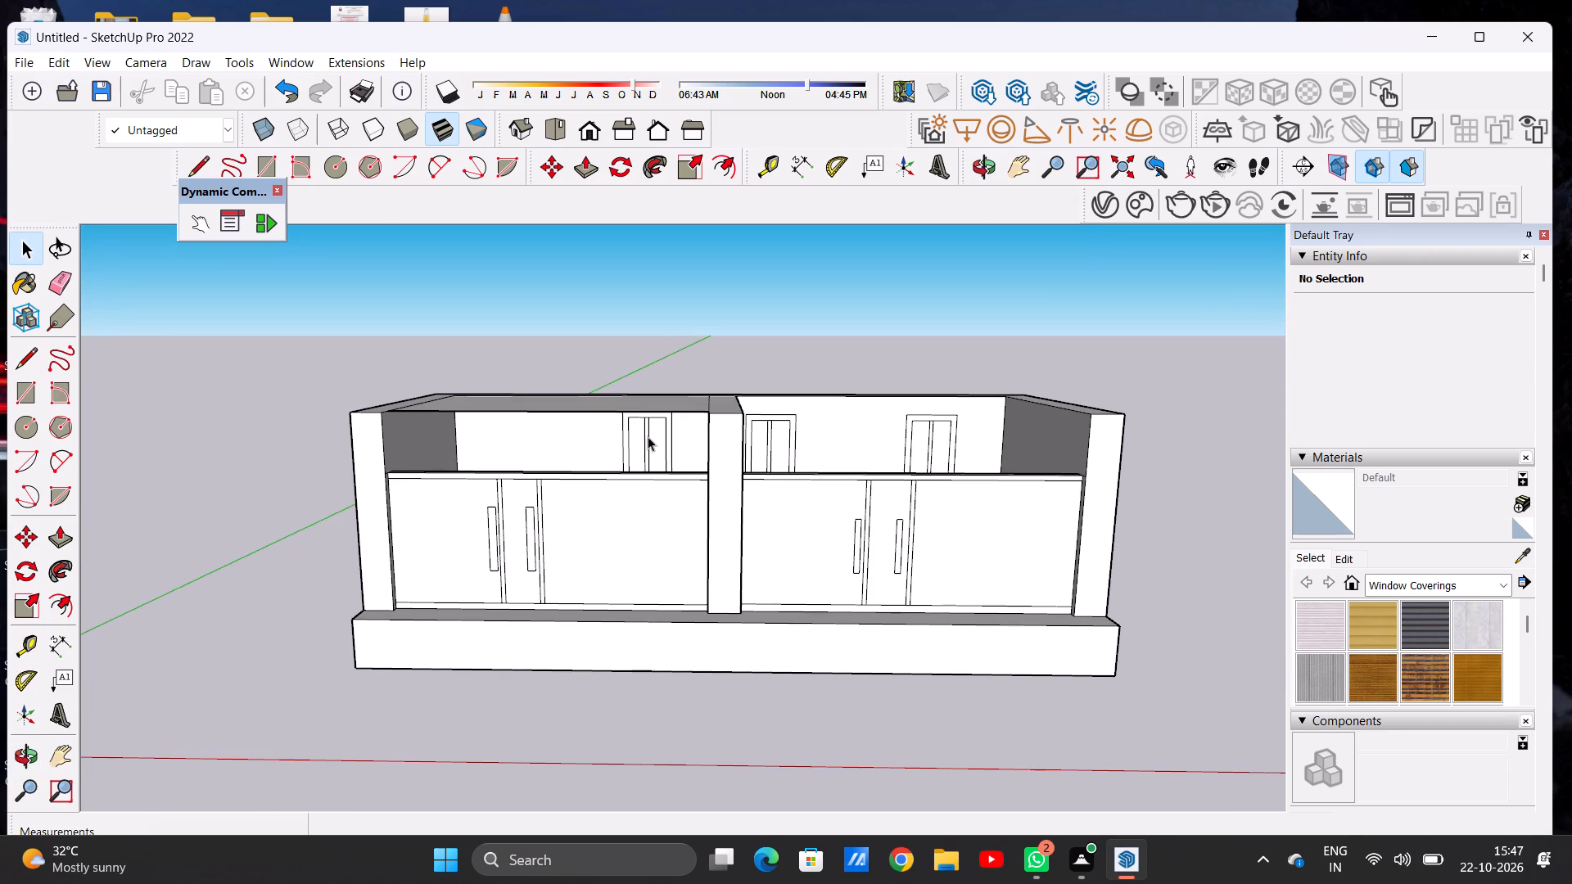
pyautogui.scroll(6, 406, 406)
pyautogui.scroll(1, 503, 362)
pyautogui.moveTo(503, 363); pyautogui.dragTo(416, 542, button='middle')
pyautogui.scroll(-9, 575, 463)
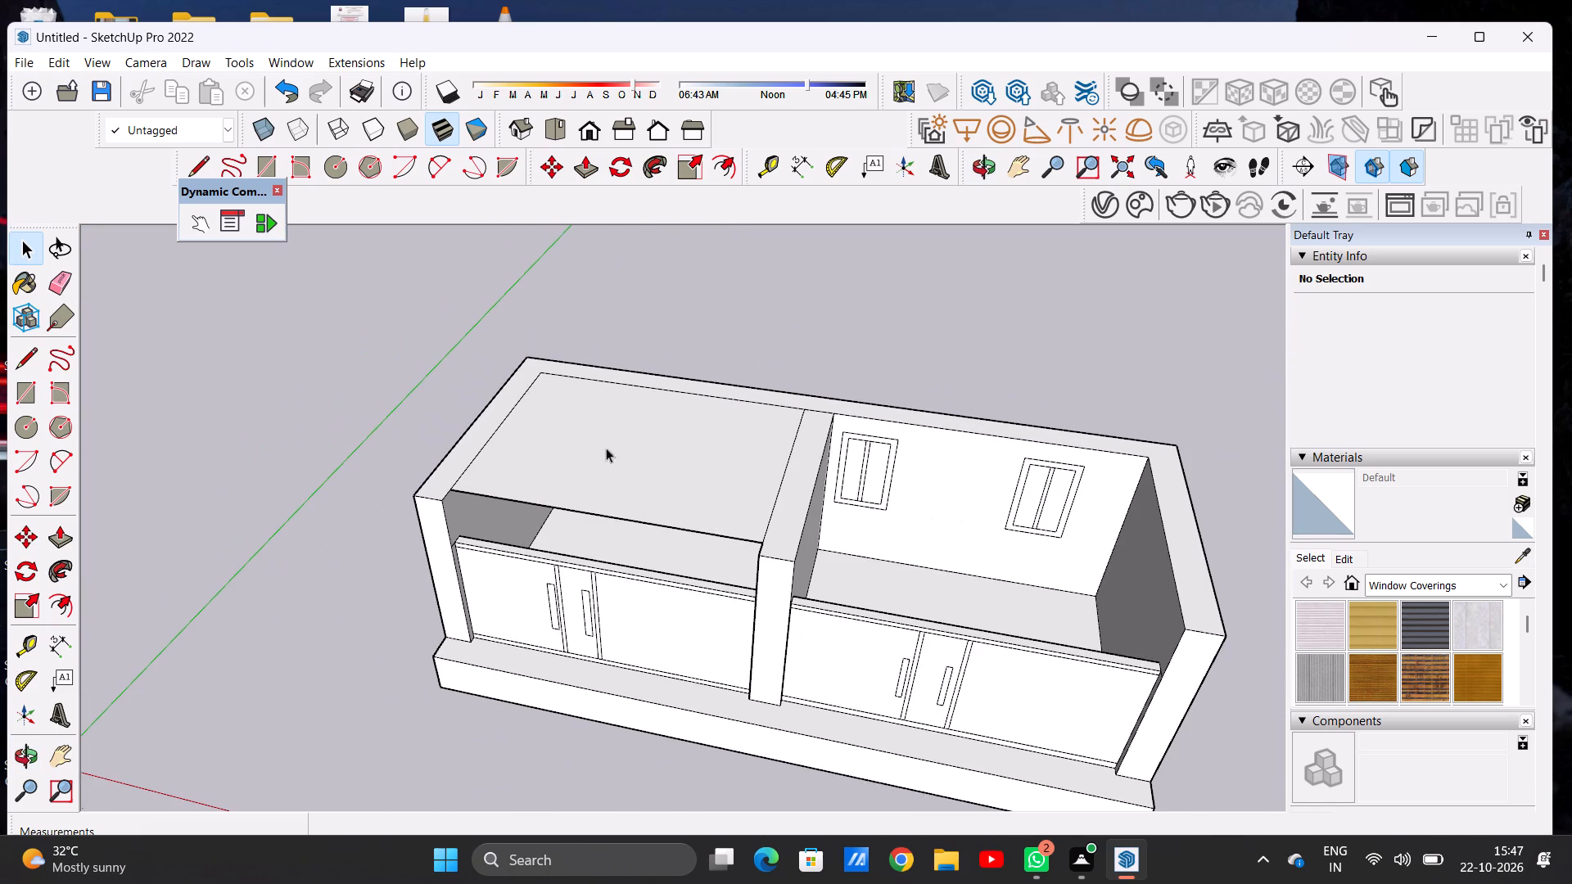
# Push/Pull the roof face over the single-window bay upward about 1' 4 1/4" to form a slab.
pyautogui.moveTo(528, 416); pyautogui.dragTo(379, 343, button='middle')
pyautogui.scroll(7, 695, 486)
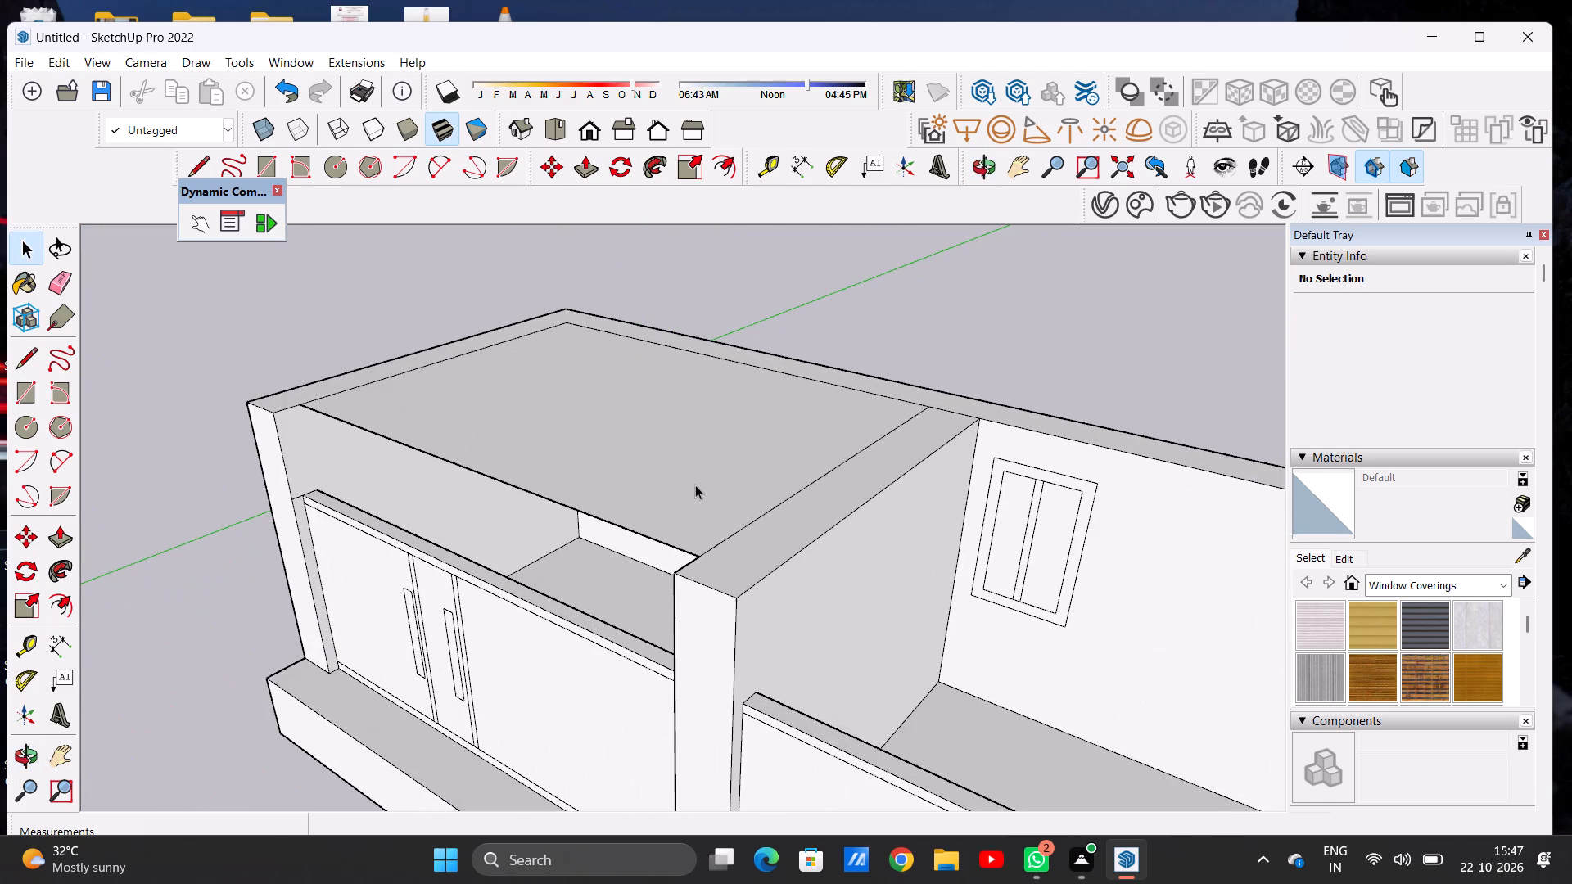
pyautogui.press('p')
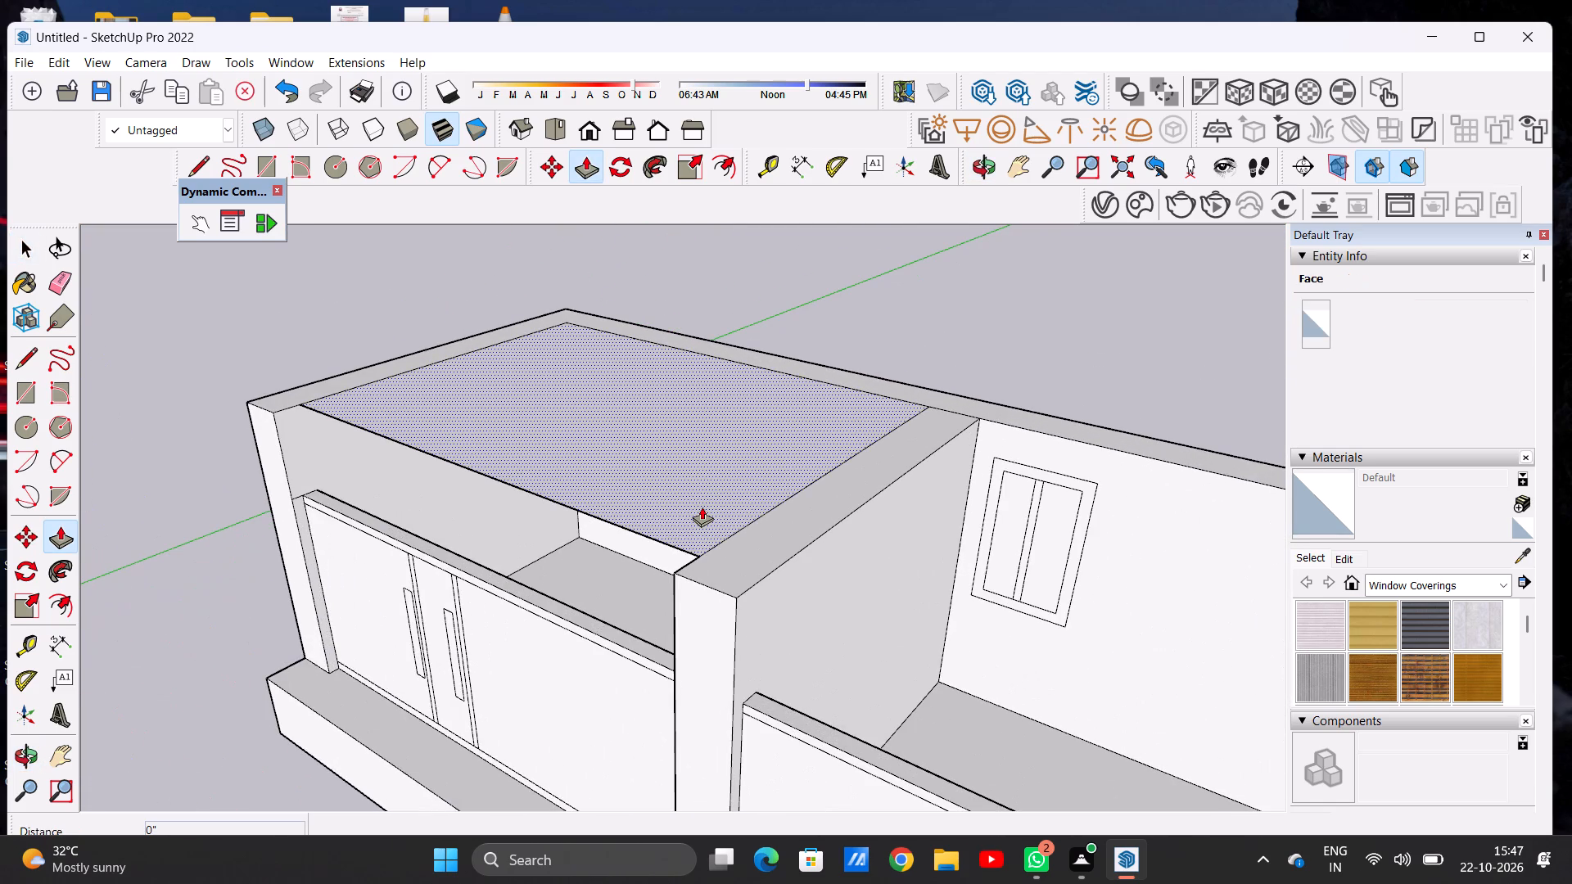
pyautogui.click(702, 507)
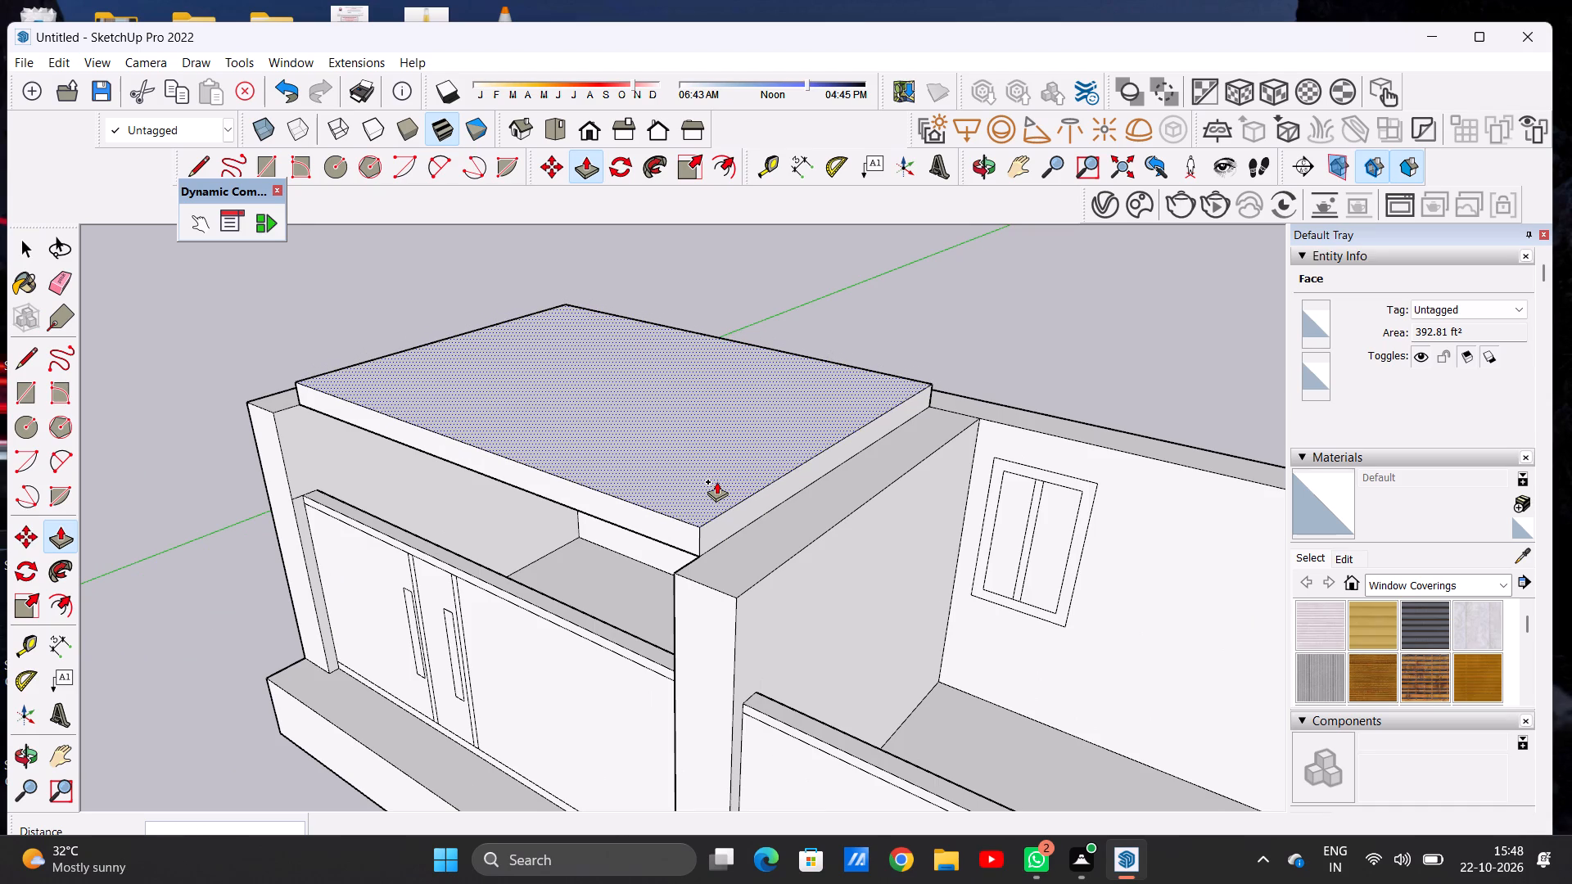
pyautogui.click(716, 472)
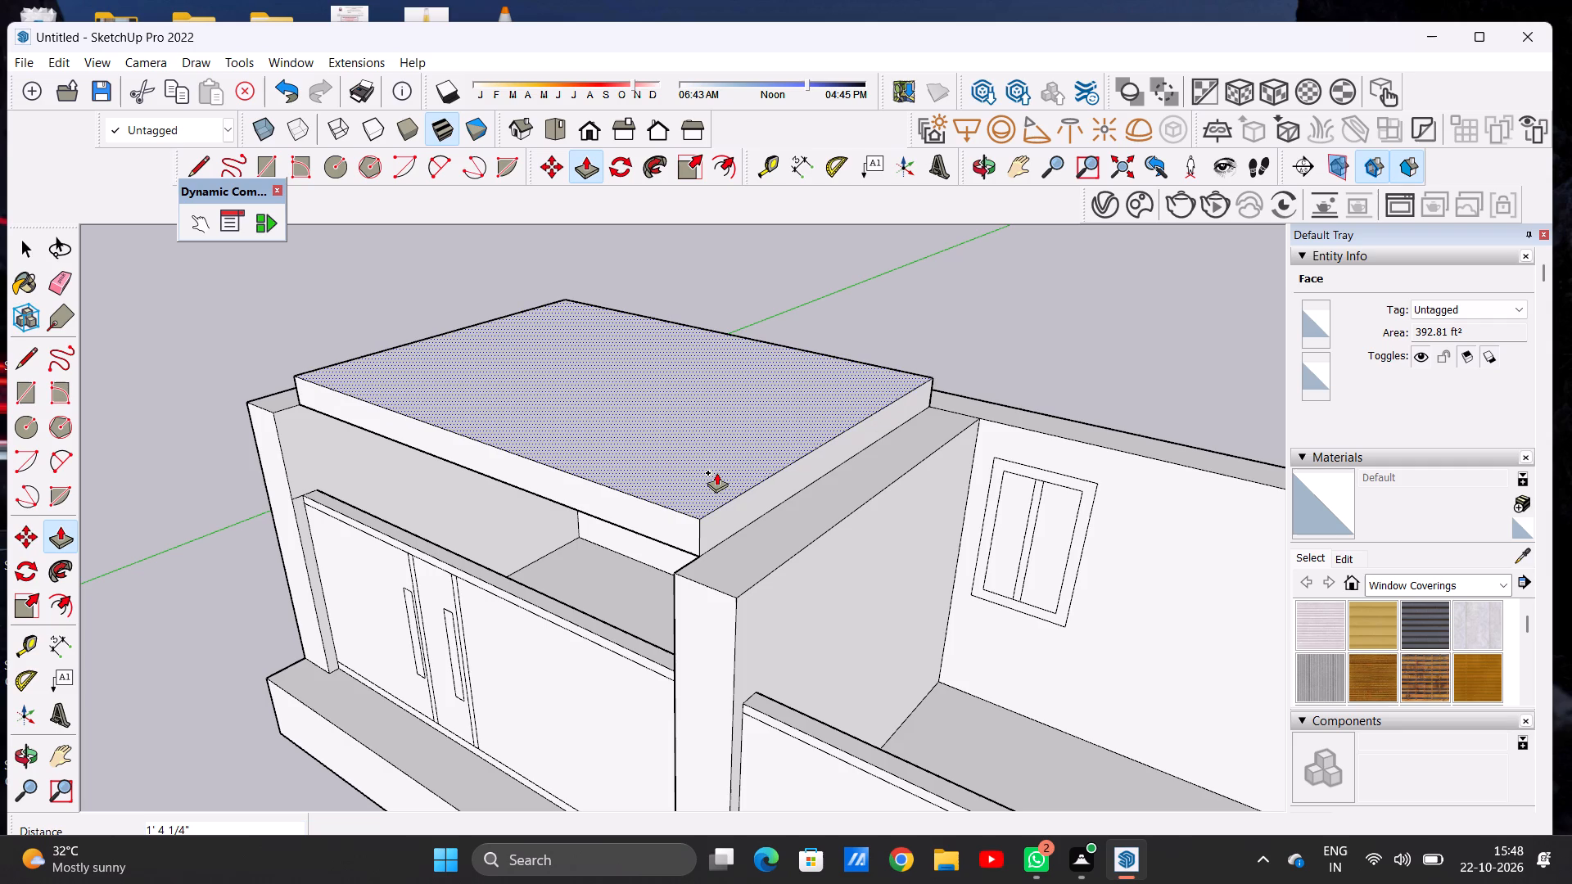
pyautogui.press('space')
# Push/Pull the roof slab's front face forward about 1' 3 11/16" to line up with the front of the divider.
pyautogui.write('P')
pyautogui.scroll(7, 693, 549)
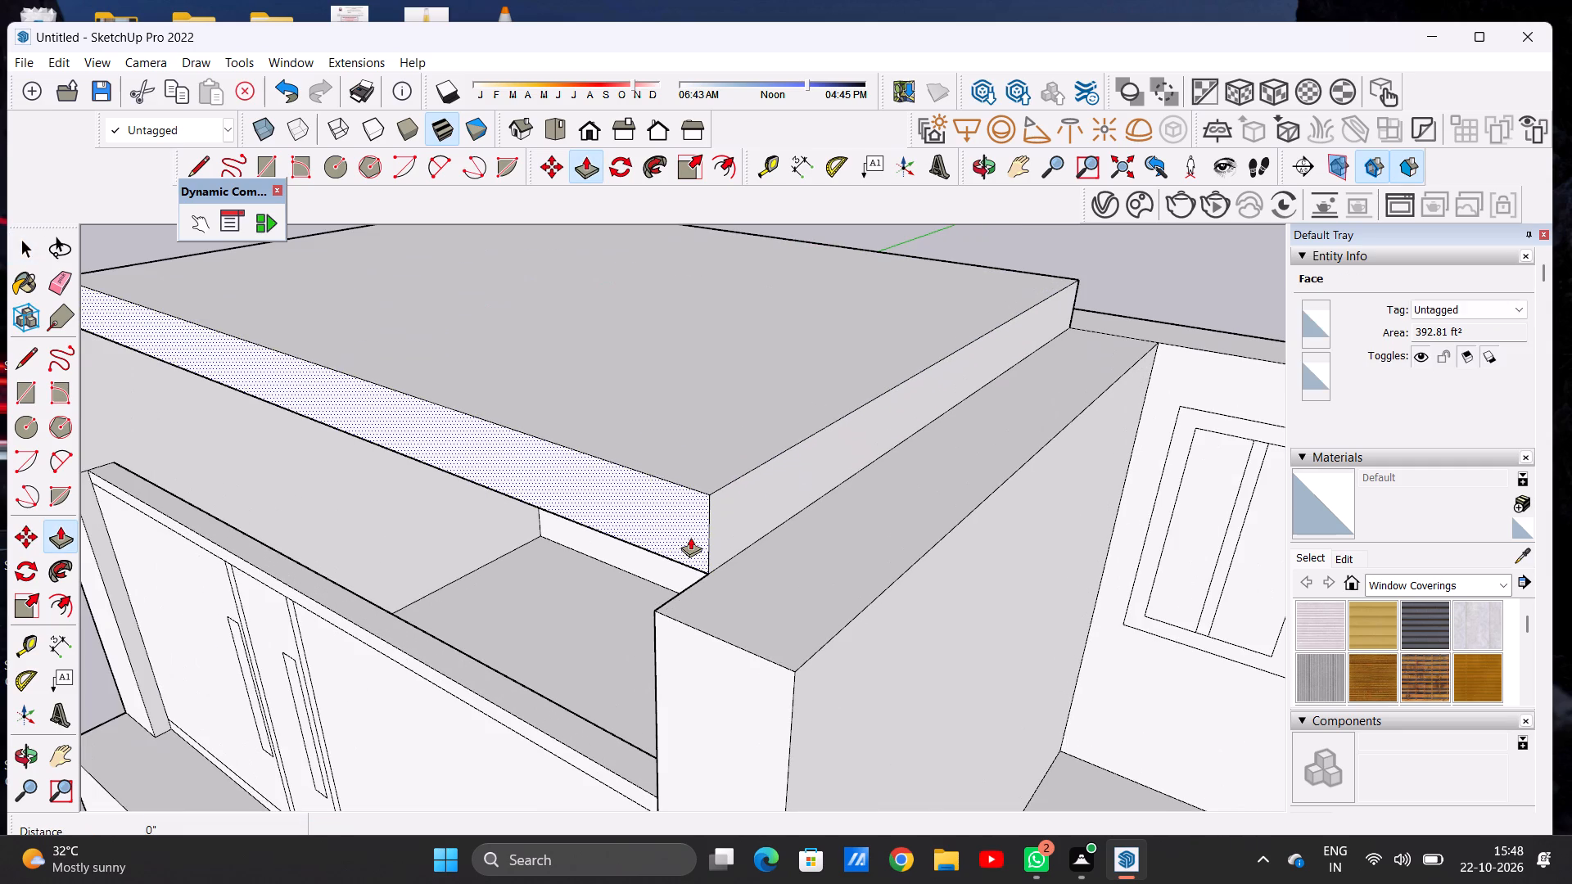
pyautogui.click(690, 537)
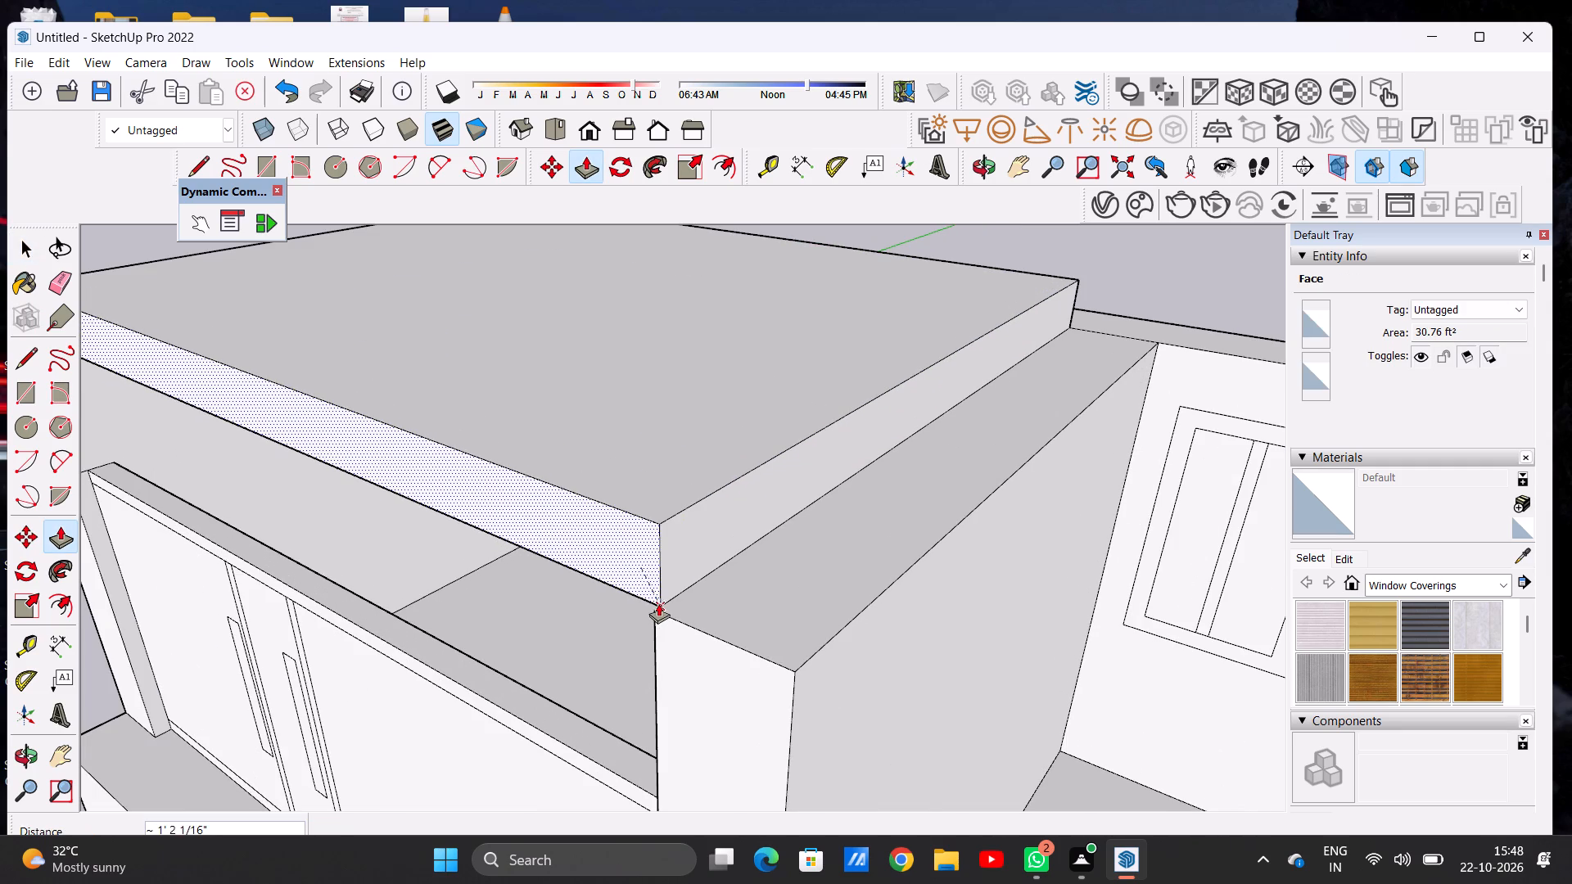
pyautogui.click(659, 614)
# Push/Pull the roof slab's outer end face about 2' 2 7/16" over the single-window bay's end wall to its outer edge.
pyautogui.scroll(-10, 691, 527)
pyautogui.scroll(1, 691, 527)
pyautogui.scroll(-12, 830, 498)
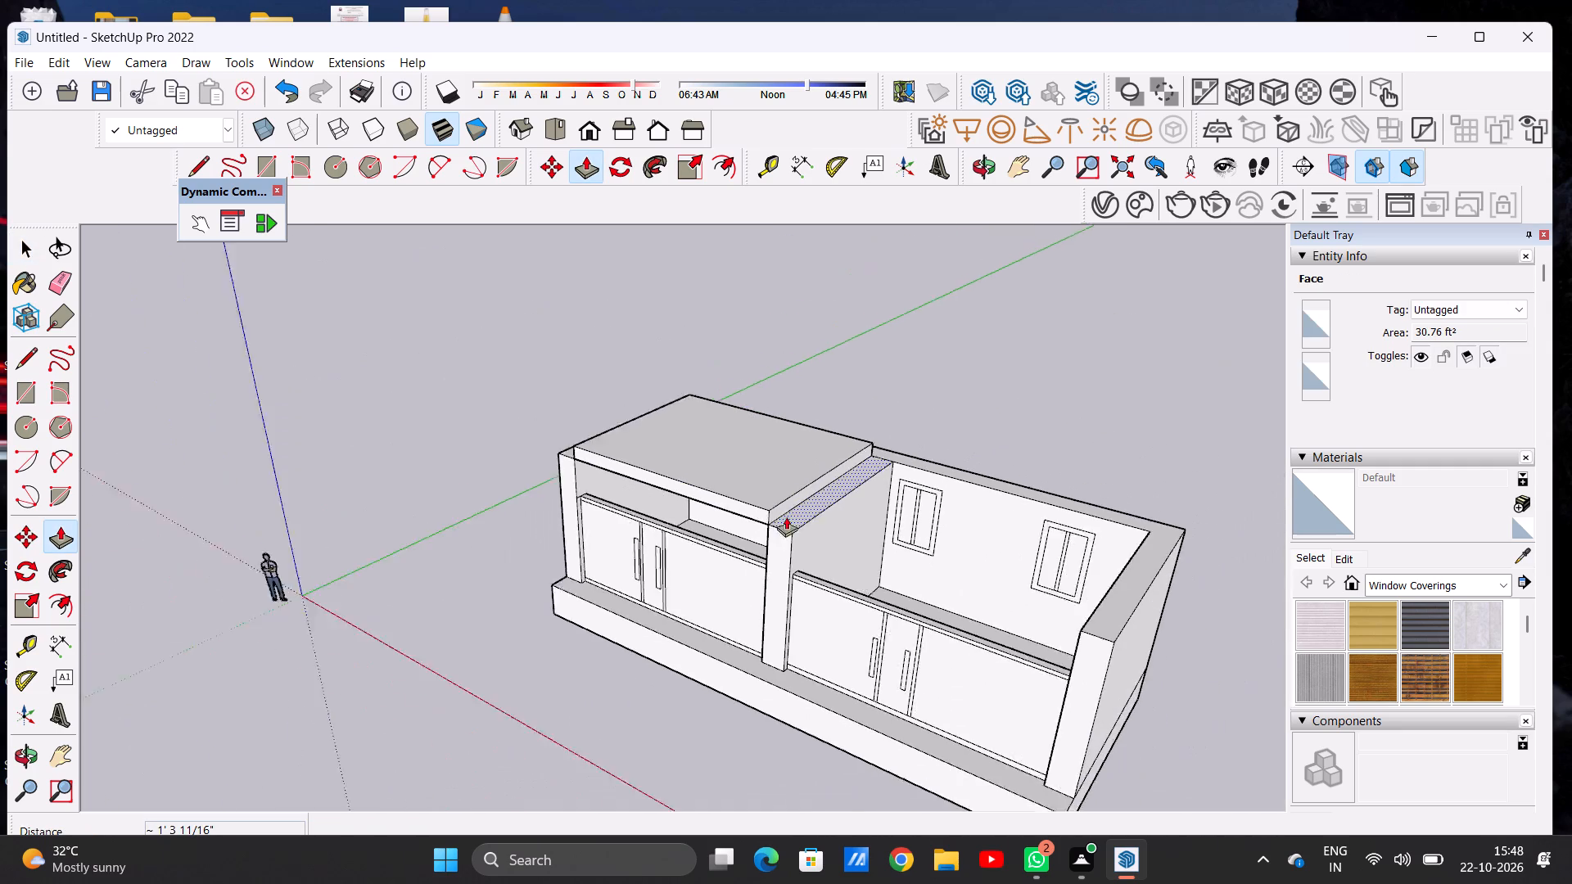
pyautogui.moveTo(648, 523); pyautogui.dragTo(970, 525, button='middle')
pyautogui.scroll(3, 554, 480)
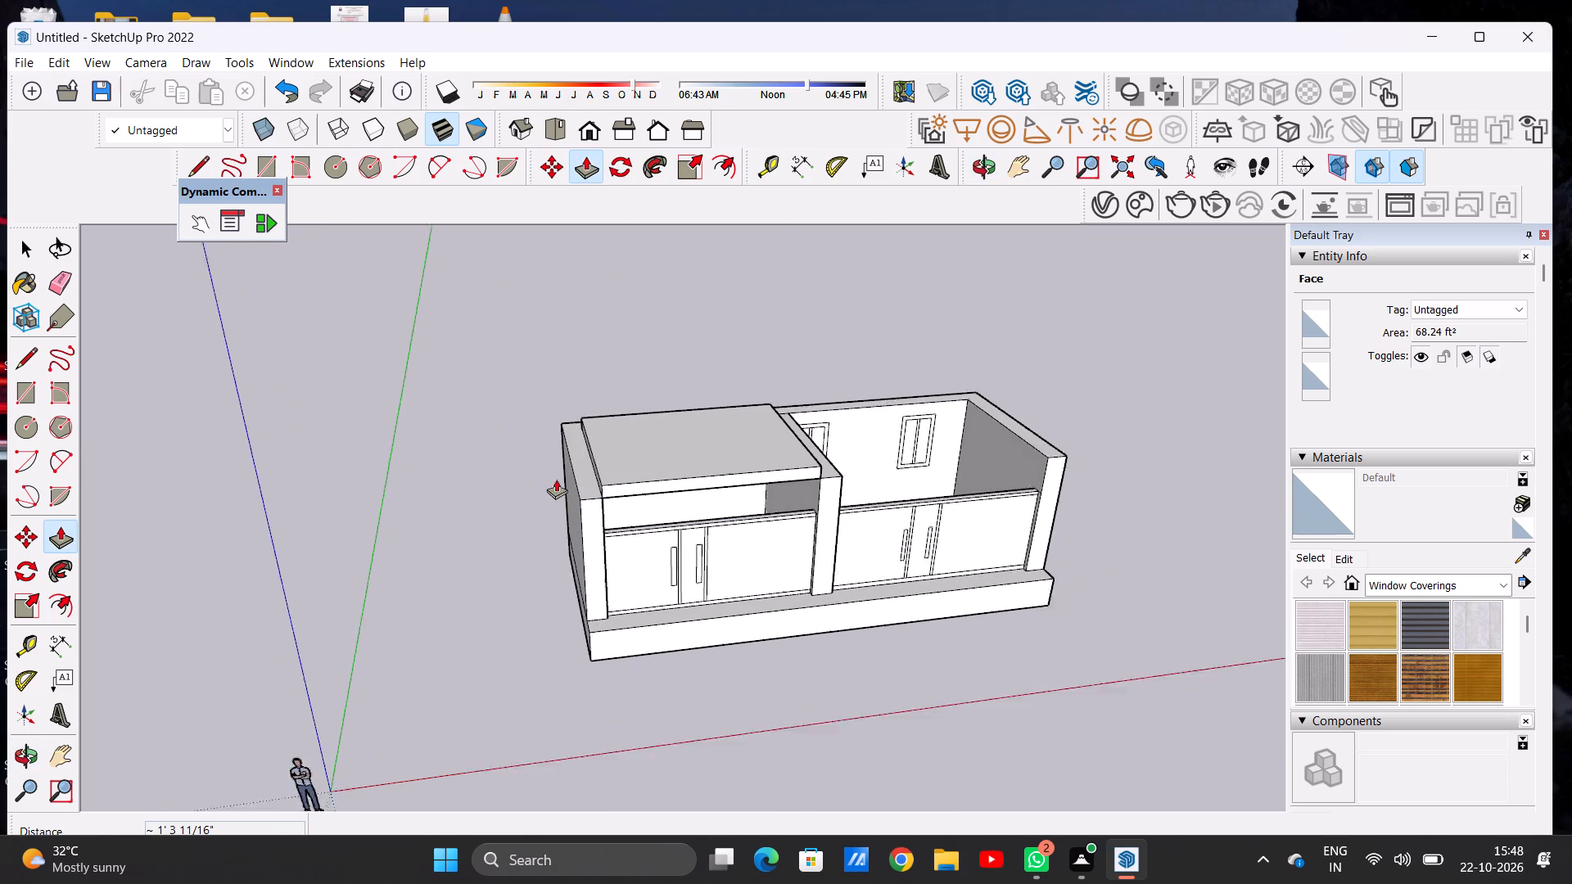
pyautogui.scroll(5, 556, 479)
pyautogui.scroll(11, 639, 498)
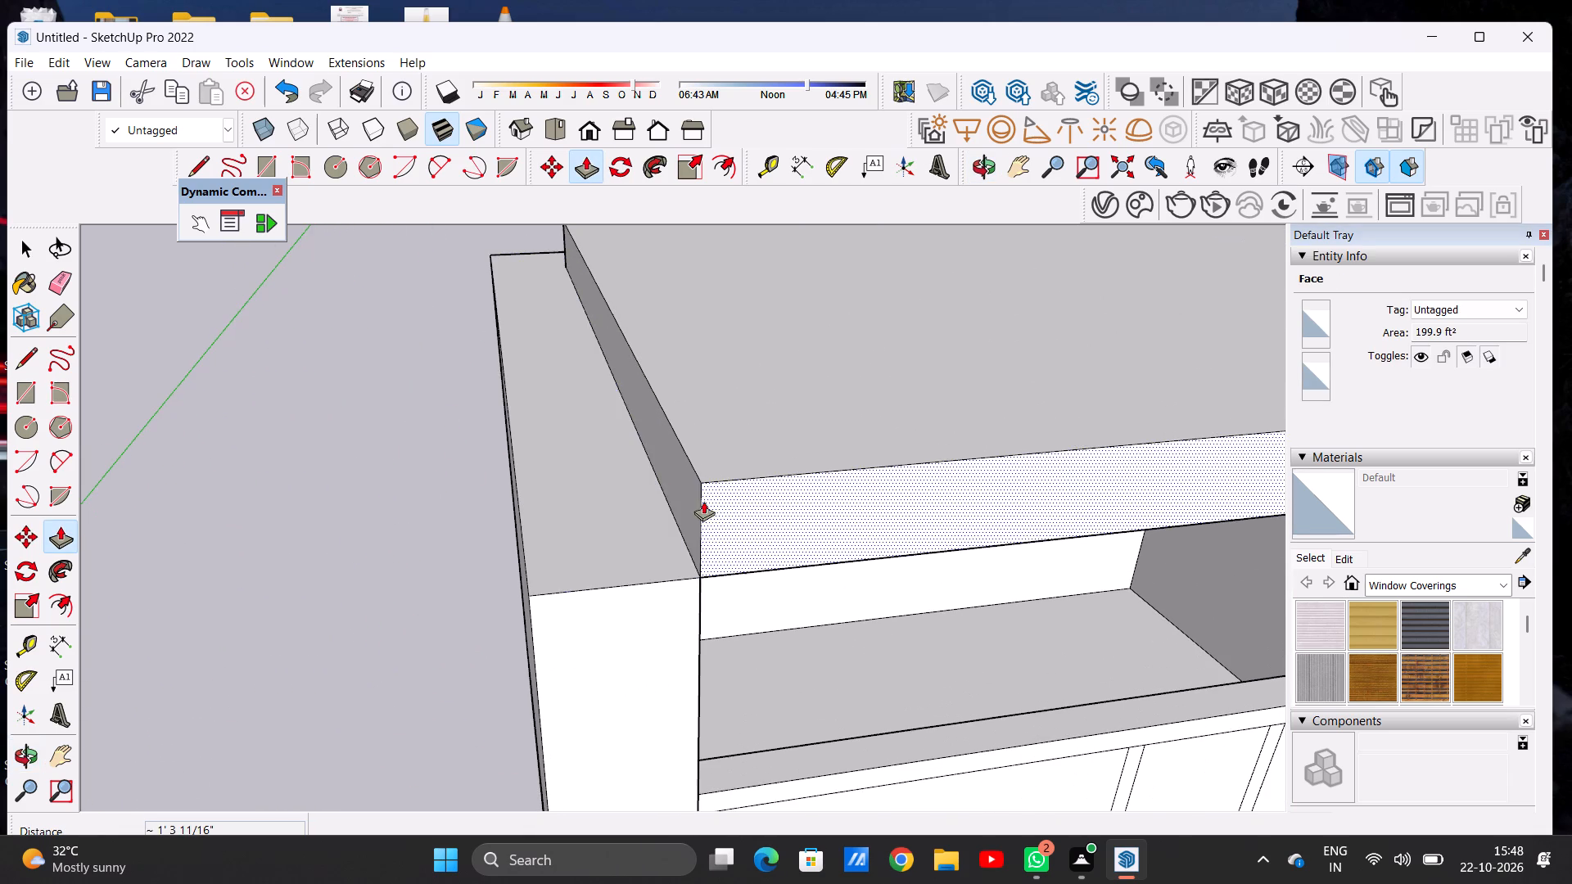
pyautogui.click(680, 503)
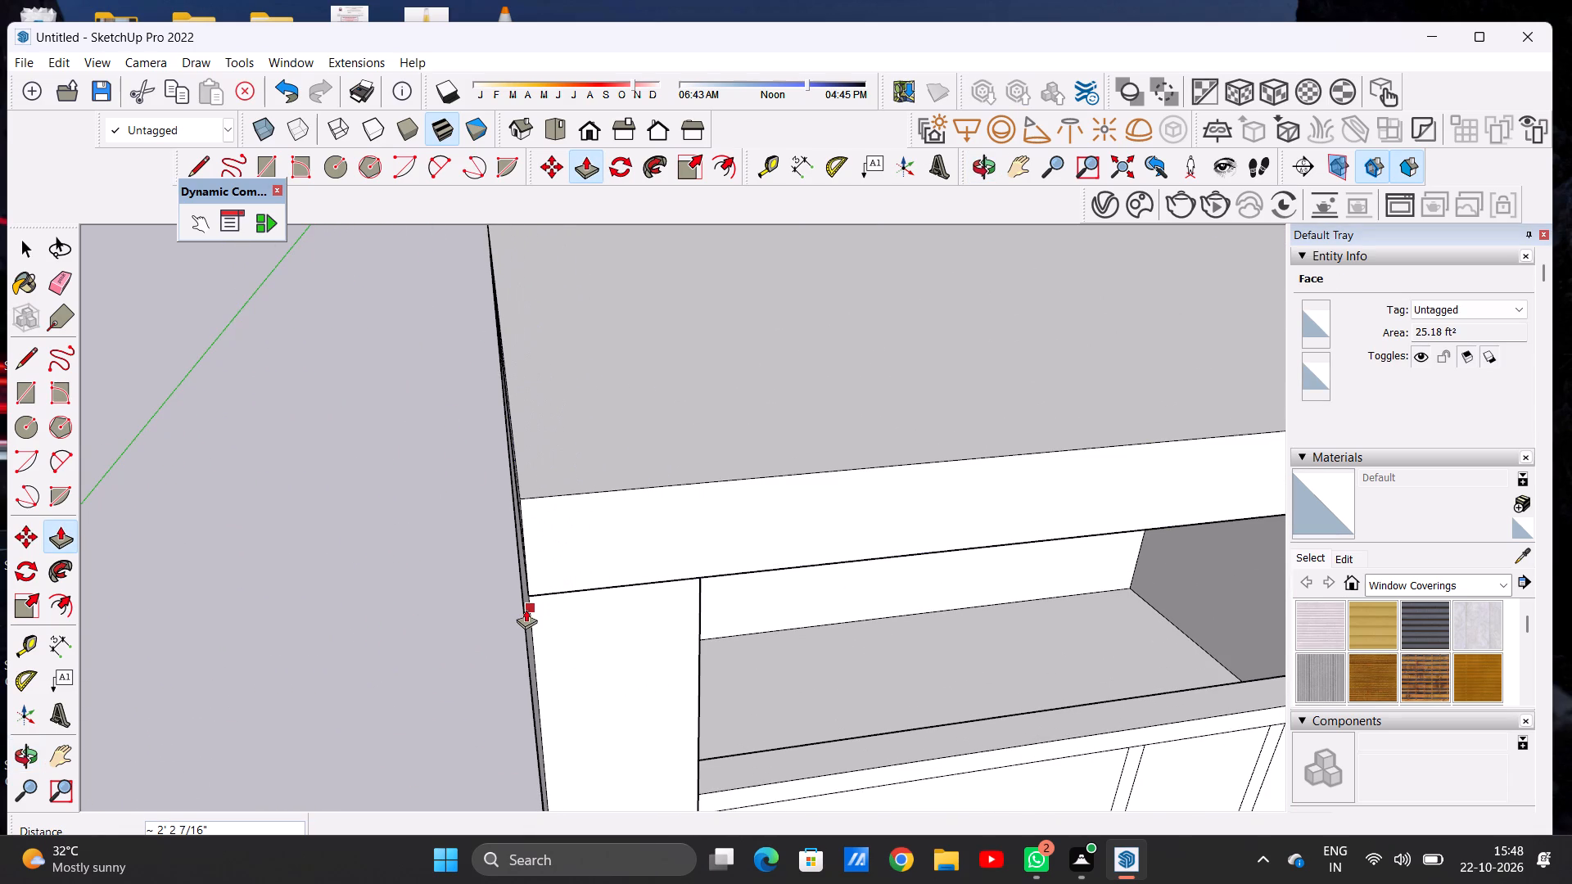
pyautogui.click(526, 609)
pyautogui.press('space')
# Push/Pull the roof slab's divider-side face about 28' 2 5/8" across the two-window bay to the far end wall's outer edge.
pyautogui.scroll(-20, 535, 584)
pyautogui.scroll(-3, 535, 584)
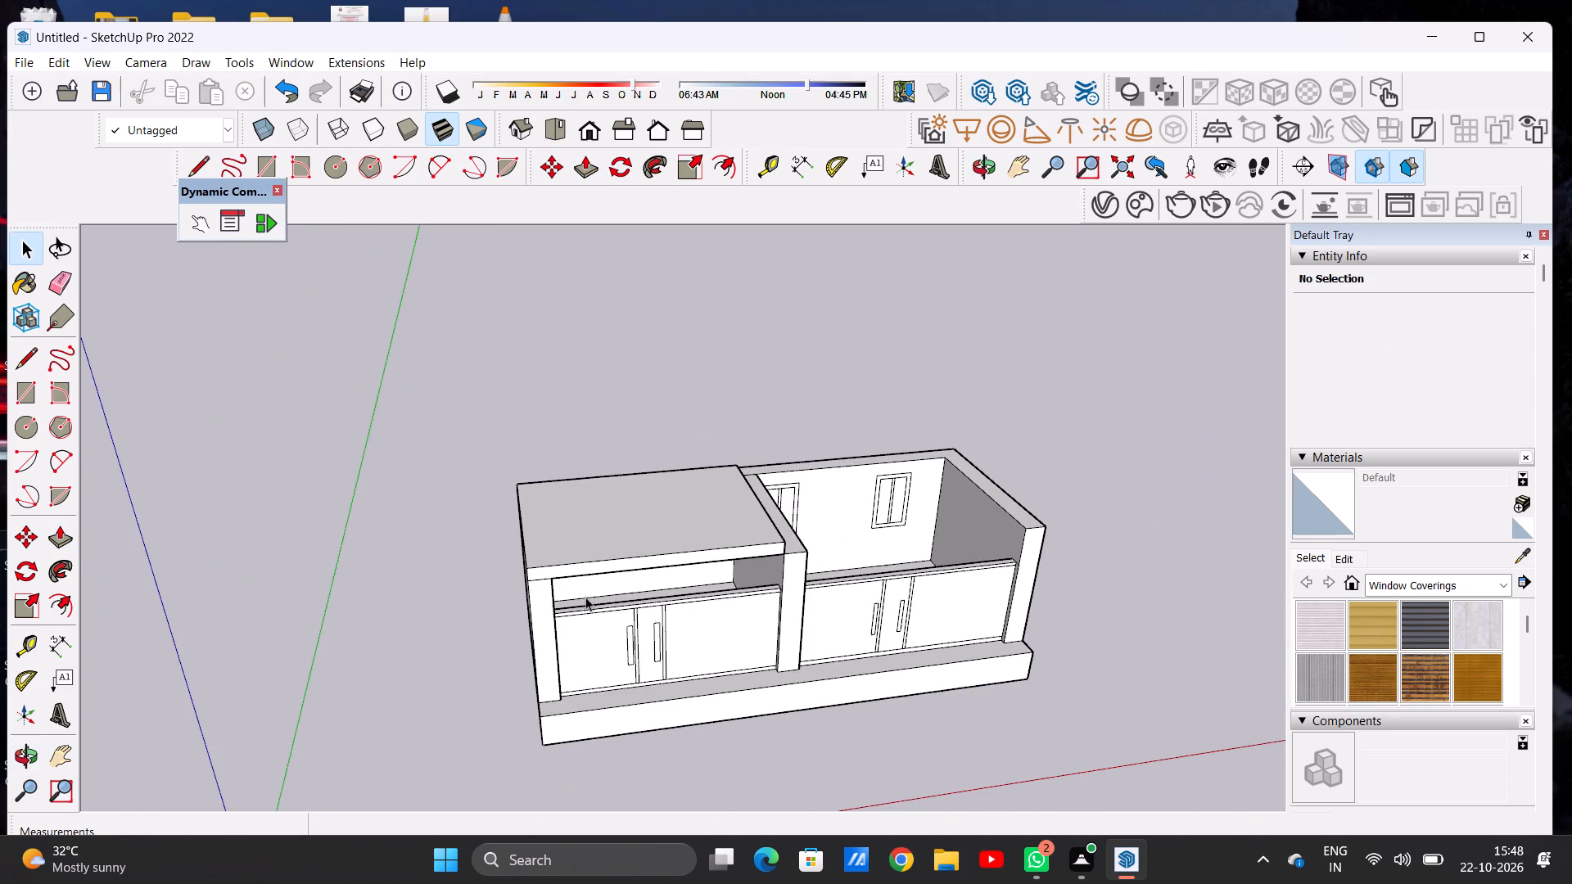
pyautogui.moveTo(666, 628); pyautogui.dragTo(566, 485, button='middle')
pyautogui.scroll(3, 775, 508)
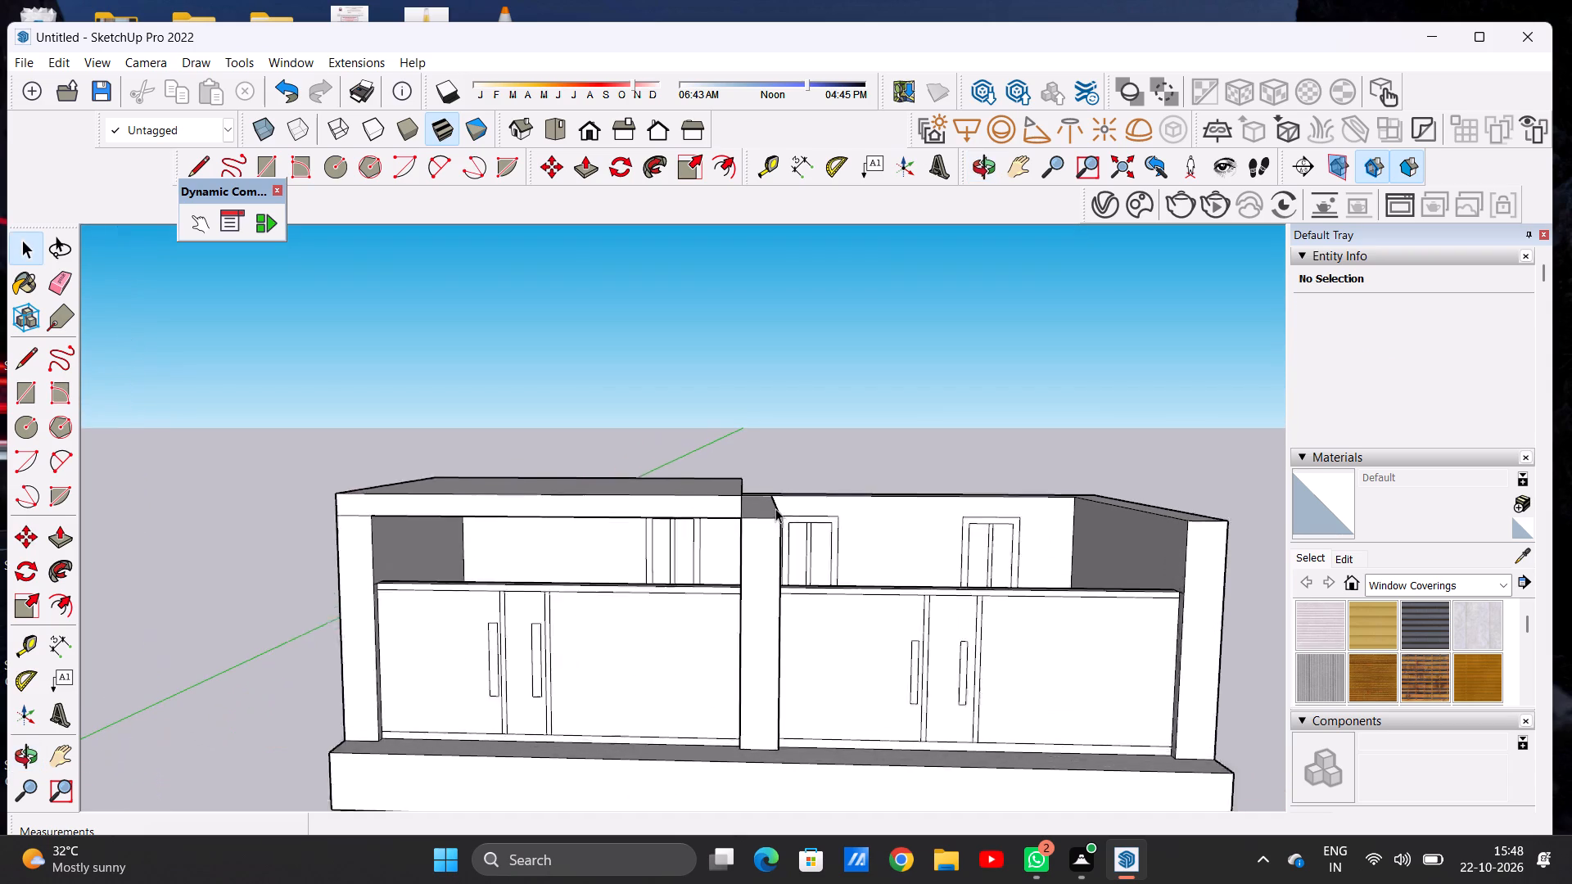
pyautogui.scroll(2, 775, 508)
pyautogui.moveTo(865, 516); pyautogui.dragTo(571, 620, button='middle')
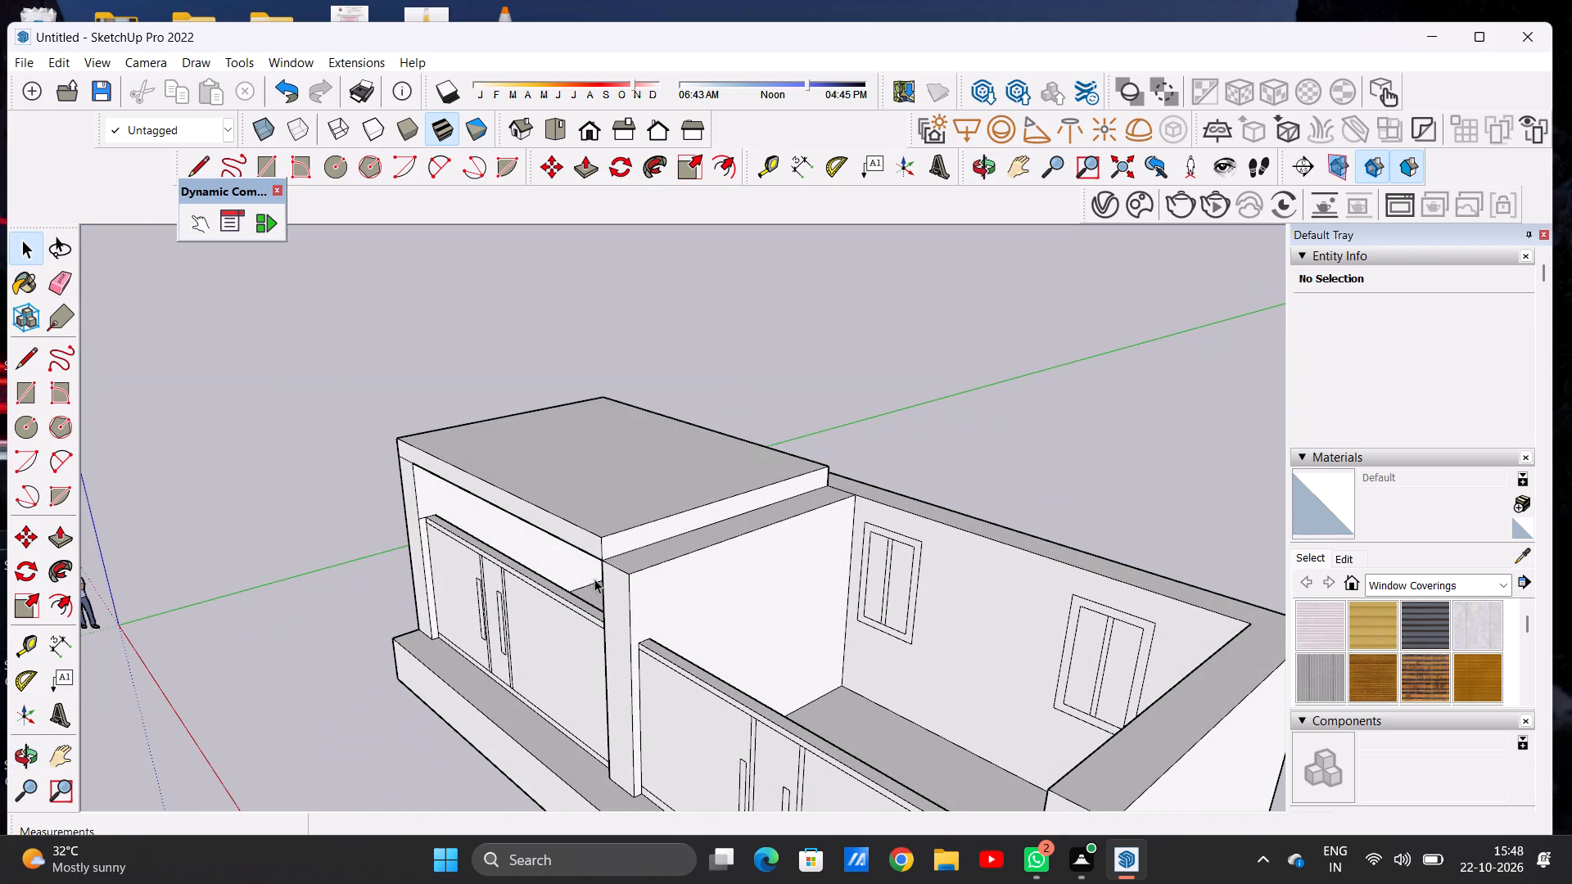
pyautogui.scroll(7, 619, 538)
pyautogui.press('p')
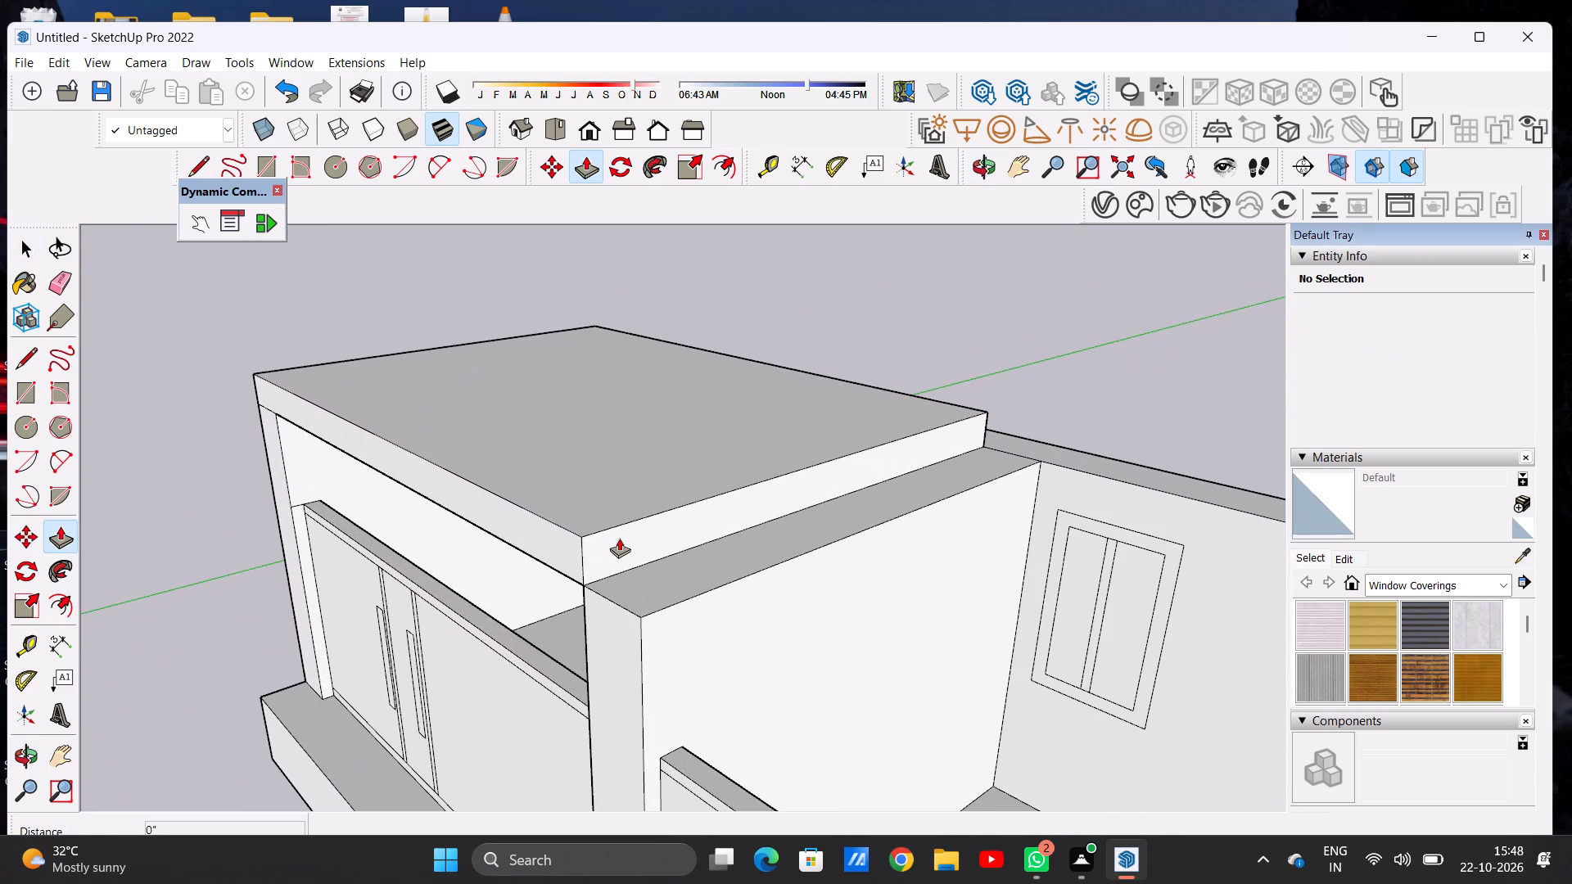
pyautogui.click(610, 543)
pyautogui.scroll(-15, 738, 558)
pyautogui.scroll(1, 741, 517)
pyautogui.scroll(-5, 741, 517)
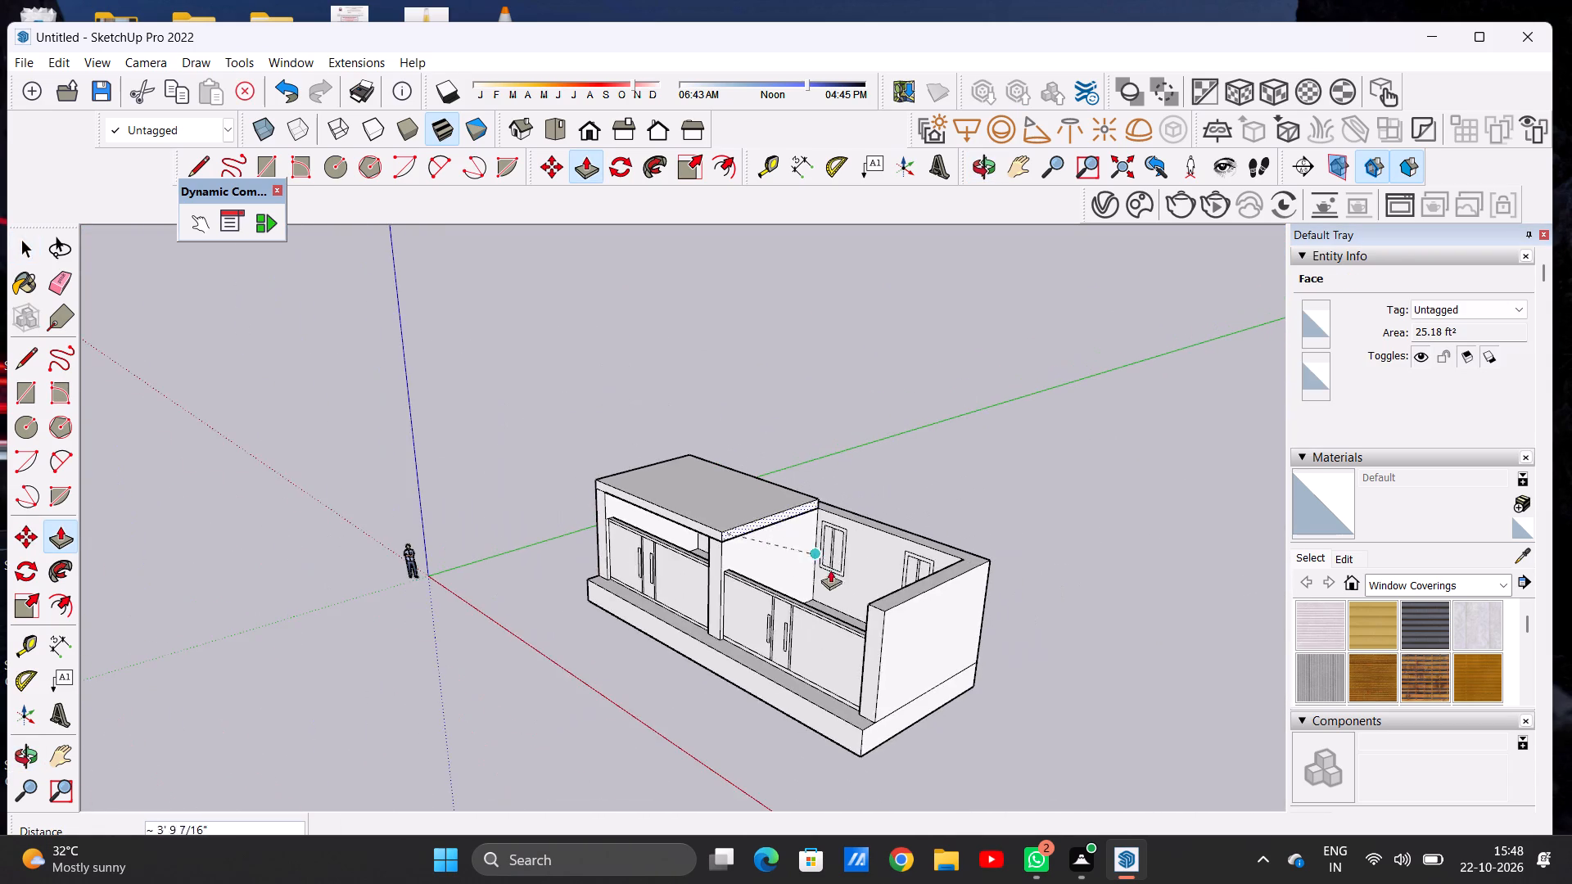
pyautogui.scroll(11, 859, 593)
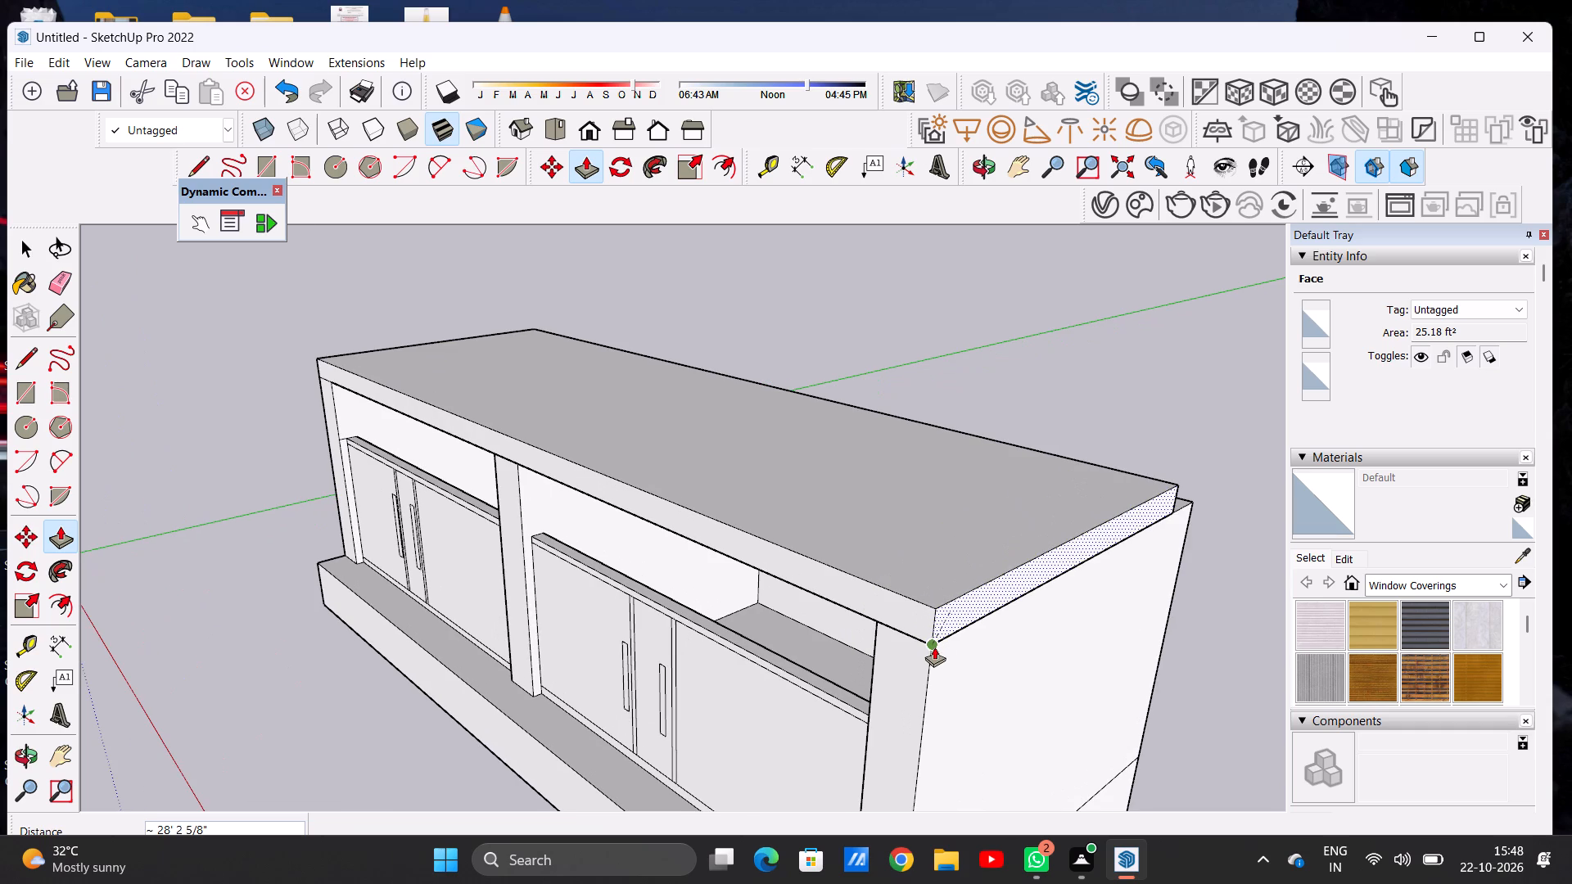
pyautogui.click(934, 647)
pyautogui.press('space')
# Push/Pull the roof slab's rear face about 2' 2 7/16" over the back wall to its outer edge.
pyautogui.scroll(-9, 810, 671)
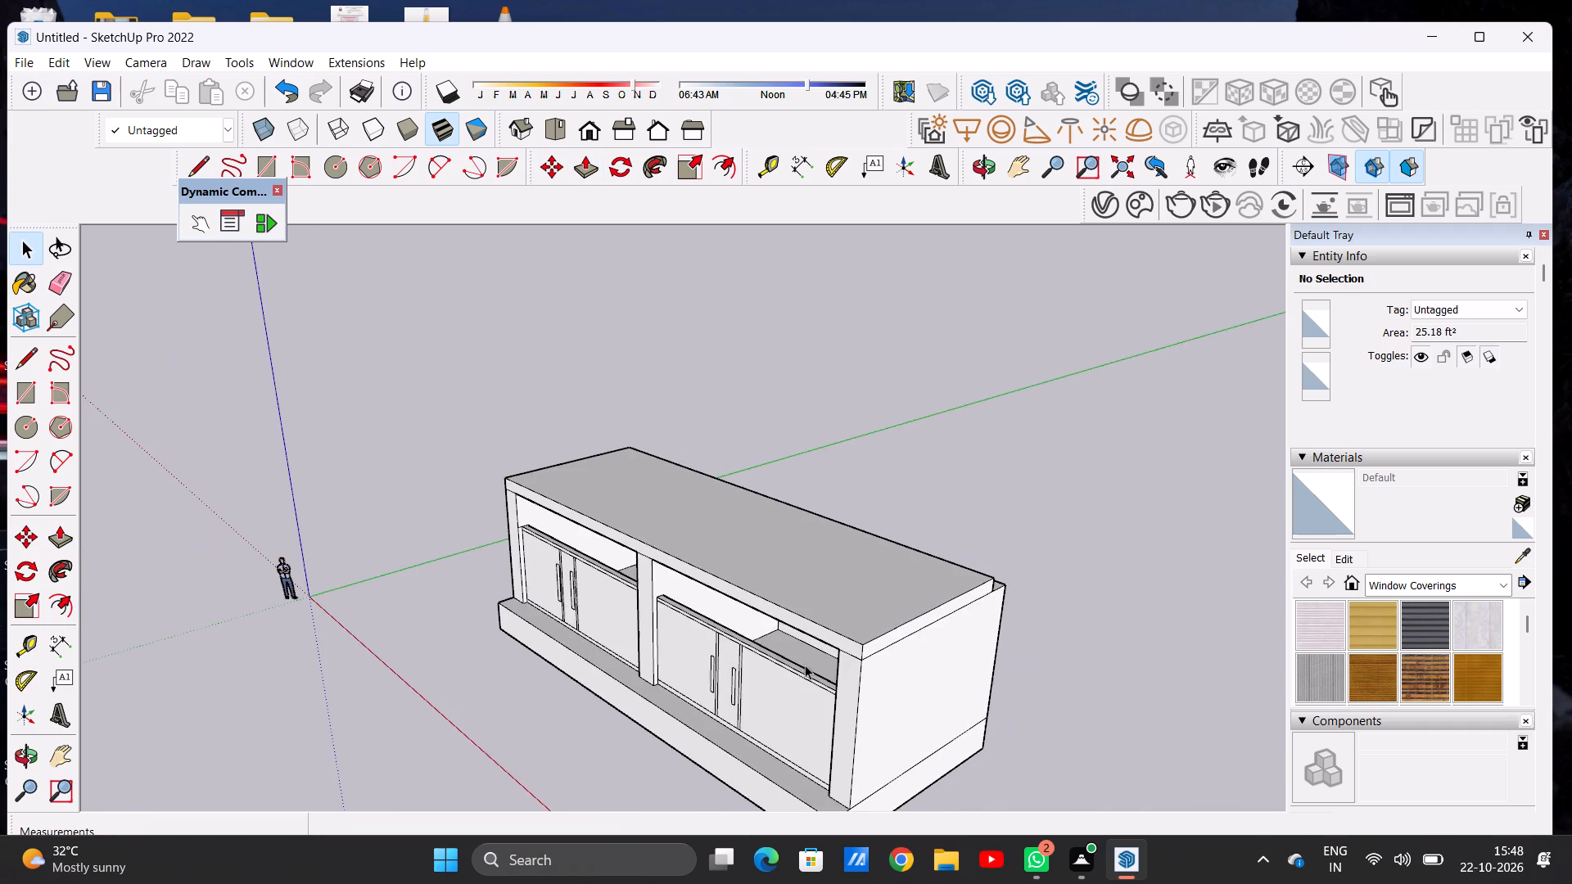
pyautogui.moveTo(715, 674); pyautogui.dragTo(939, 598, button='middle')
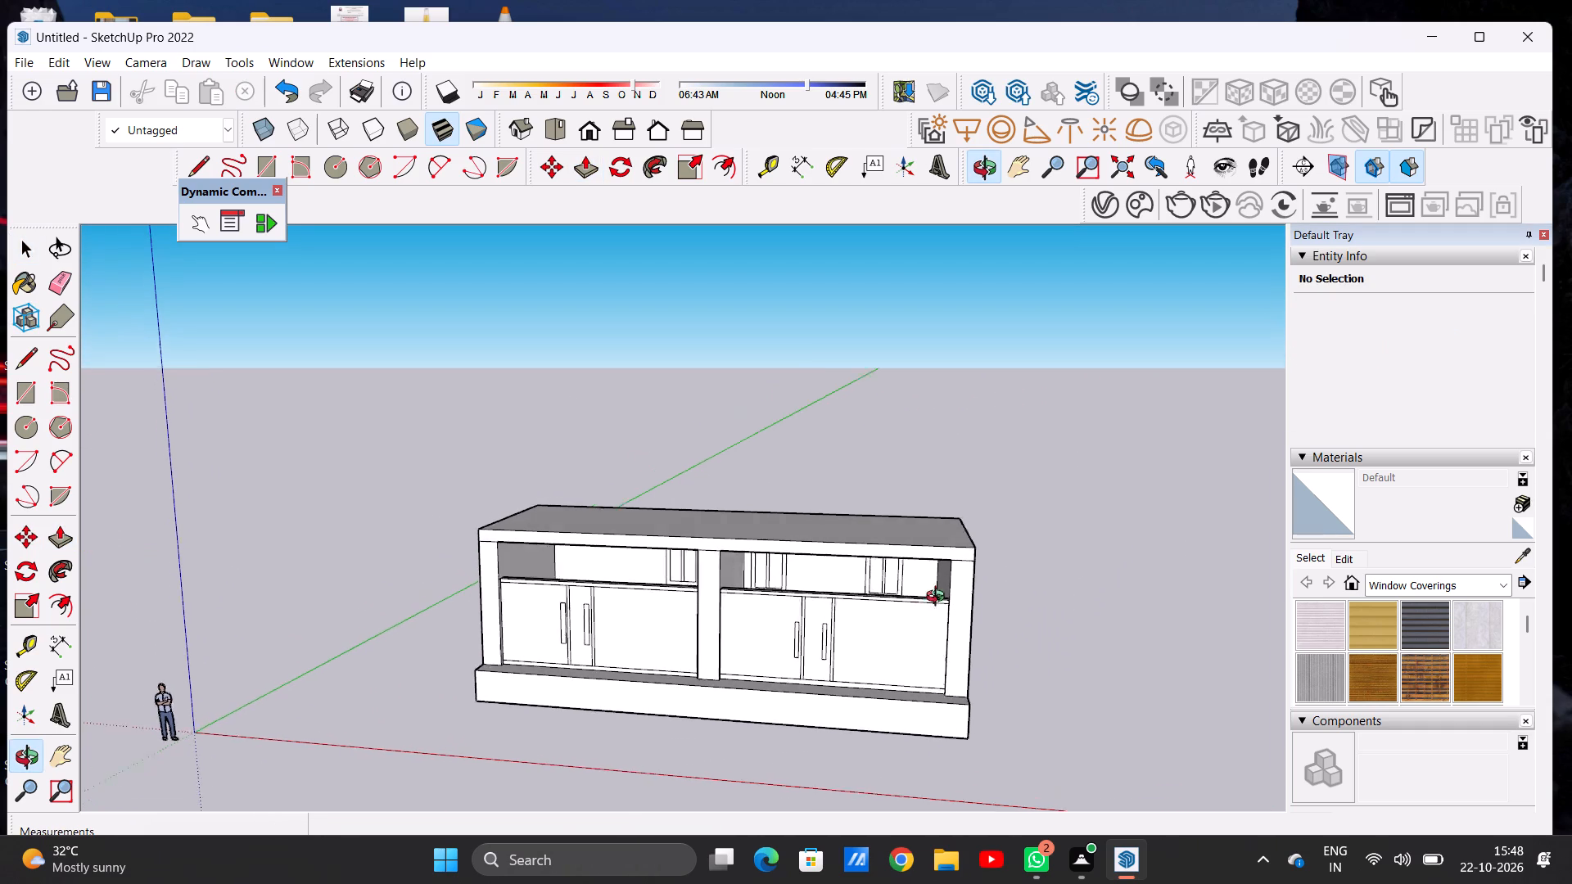
pyautogui.moveTo(939, 598); pyautogui.dragTo(937, 598, button='middle')
pyautogui.scroll(2, 966, 548)
pyautogui.scroll(-1, 966, 548)
pyautogui.scroll(4, 966, 548)
pyautogui.scroll(1, 1005, 602)
pyautogui.moveTo(987, 613); pyautogui.dragTo(517, 646, button='middle')
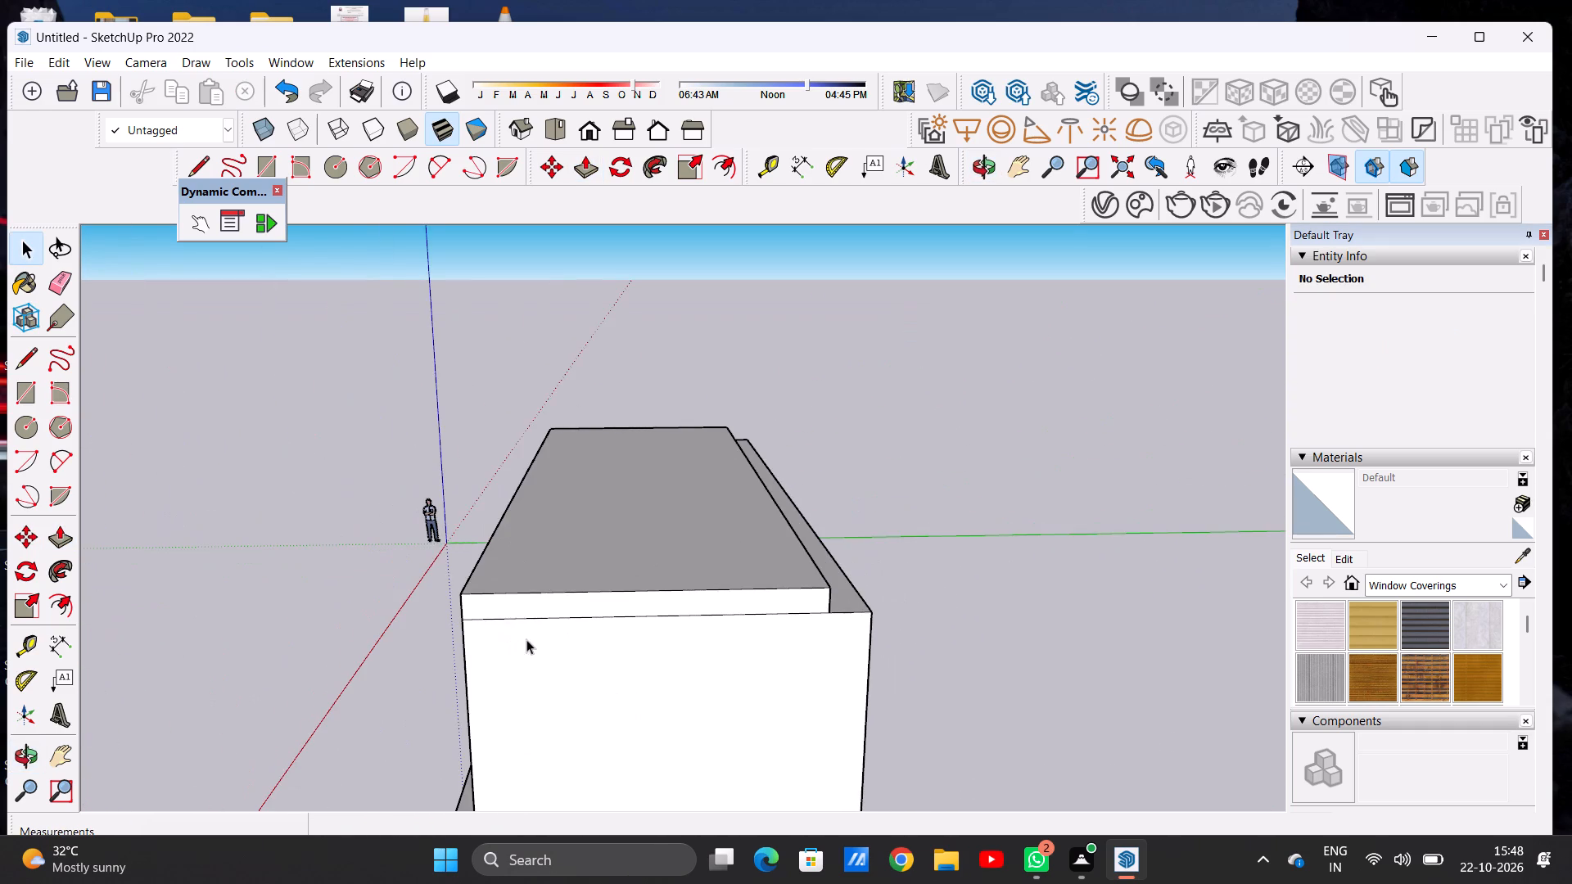
pyautogui.scroll(-5, 510, 570)
pyautogui.moveTo(647, 616); pyautogui.dragTo(400, 684, button='middle')
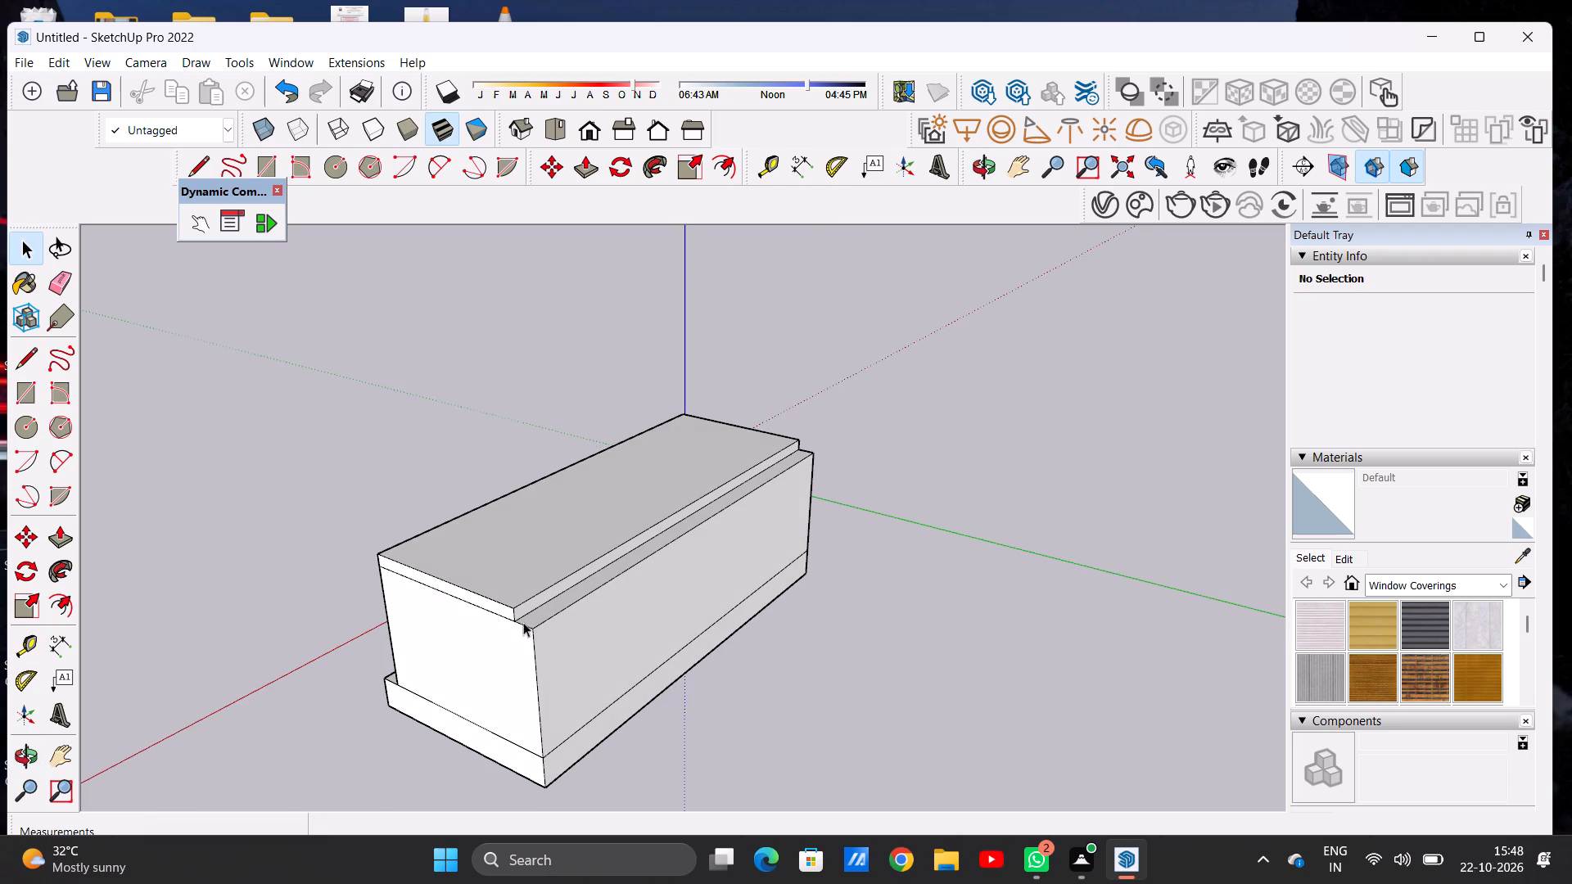
pyautogui.scroll(18, 538, 598)
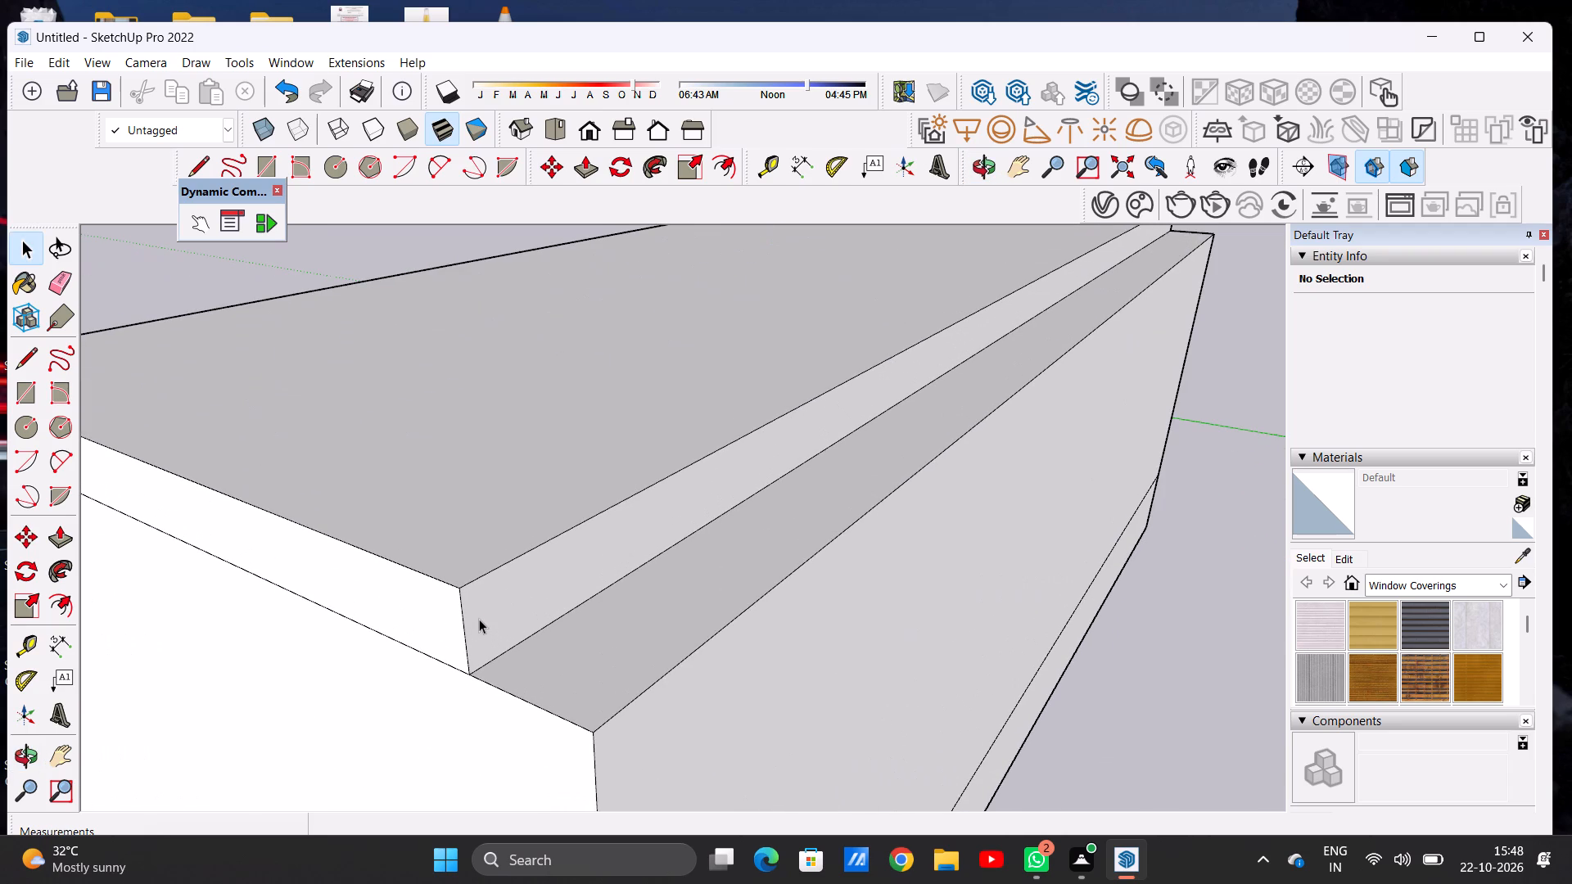
pyautogui.press('p')
pyautogui.click(479, 602)
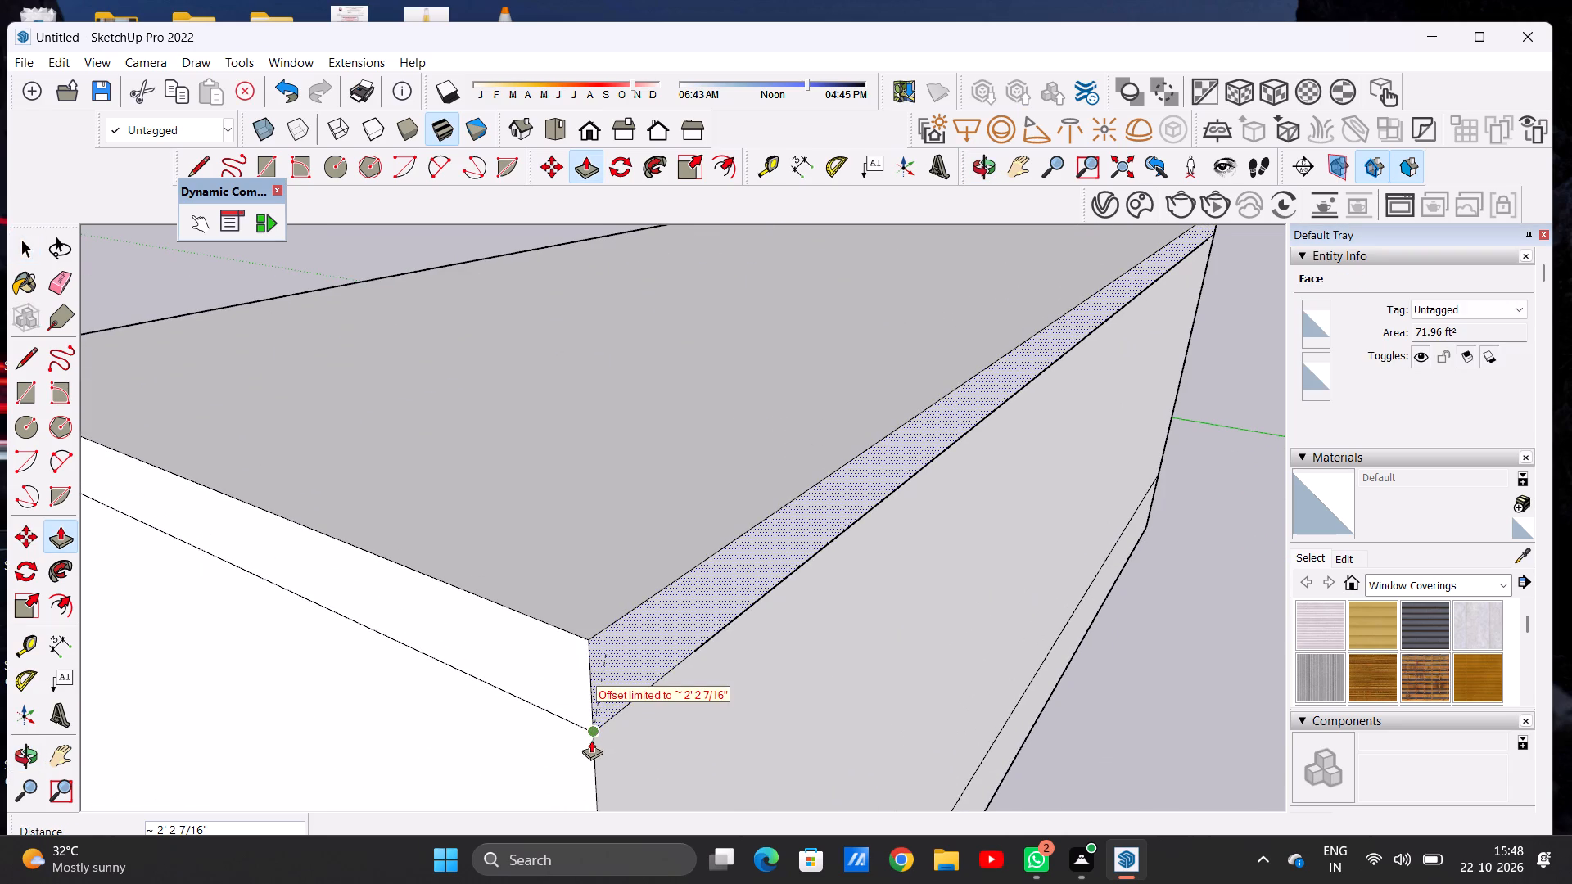
pyautogui.click(591, 740)
pyautogui.press('space')
# Inspect the roofed structure from the front, below and above, checking the slab edges, door fronts and base ledge.
pyautogui.scroll(-20, 649, 609)
pyautogui.scroll(-5, 649, 609)
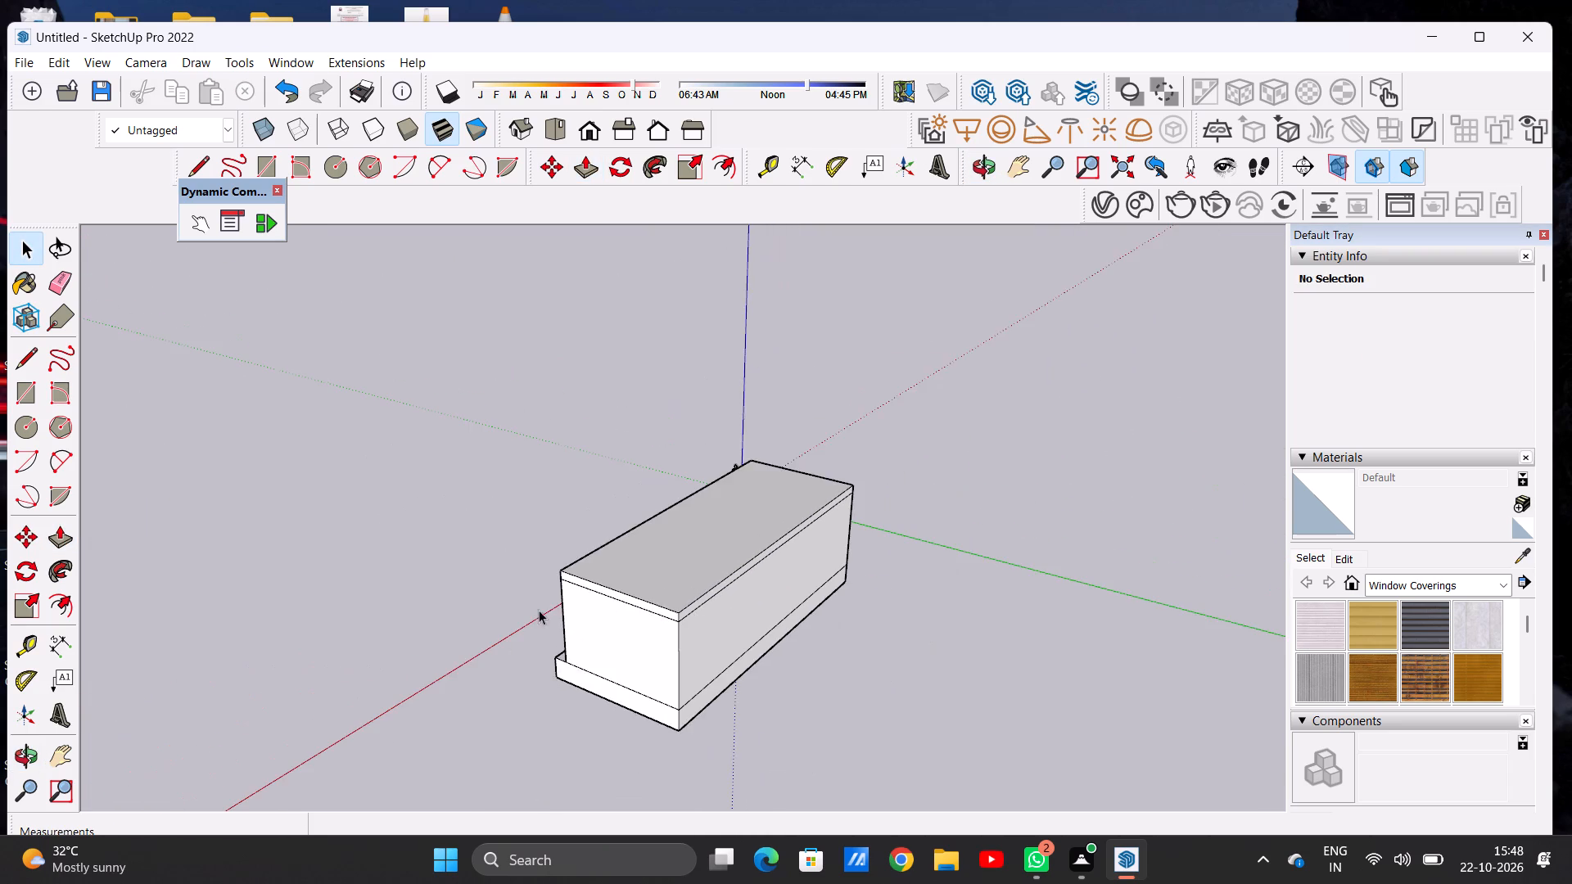
pyautogui.moveTo(539, 611); pyautogui.dragTo(1039, 575, button='middle')
pyautogui.moveTo(628, 575); pyautogui.dragTo(957, 530, button='middle')
pyautogui.scroll(12, 648, 517)
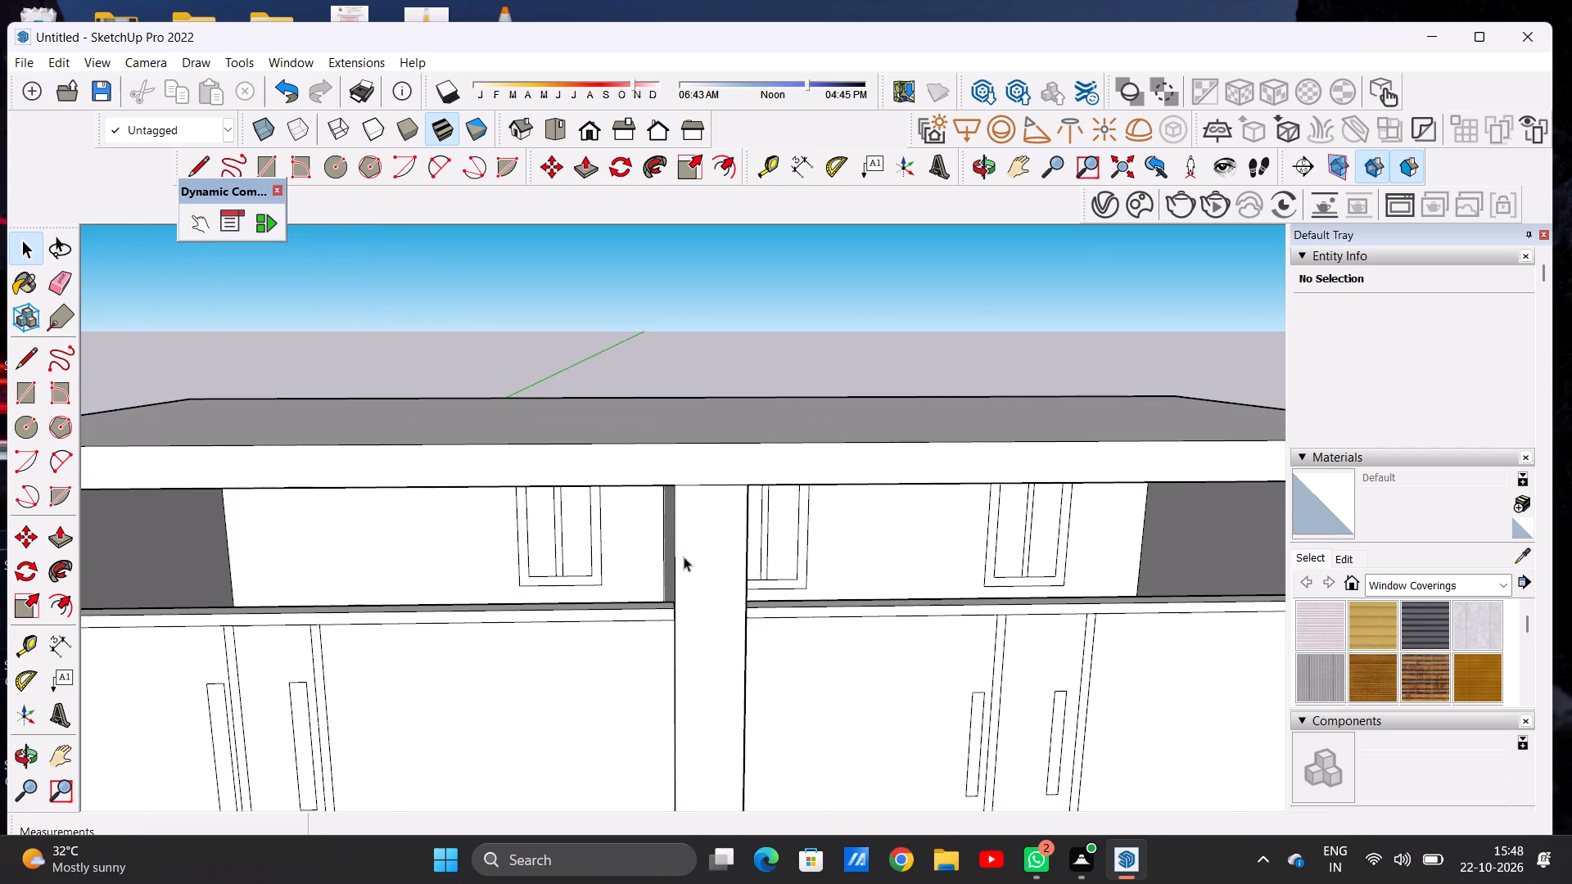
pyautogui.moveTo(686, 561); pyautogui.dragTo(678, 502, button='middle')
pyautogui.scroll(-15, 678, 538)
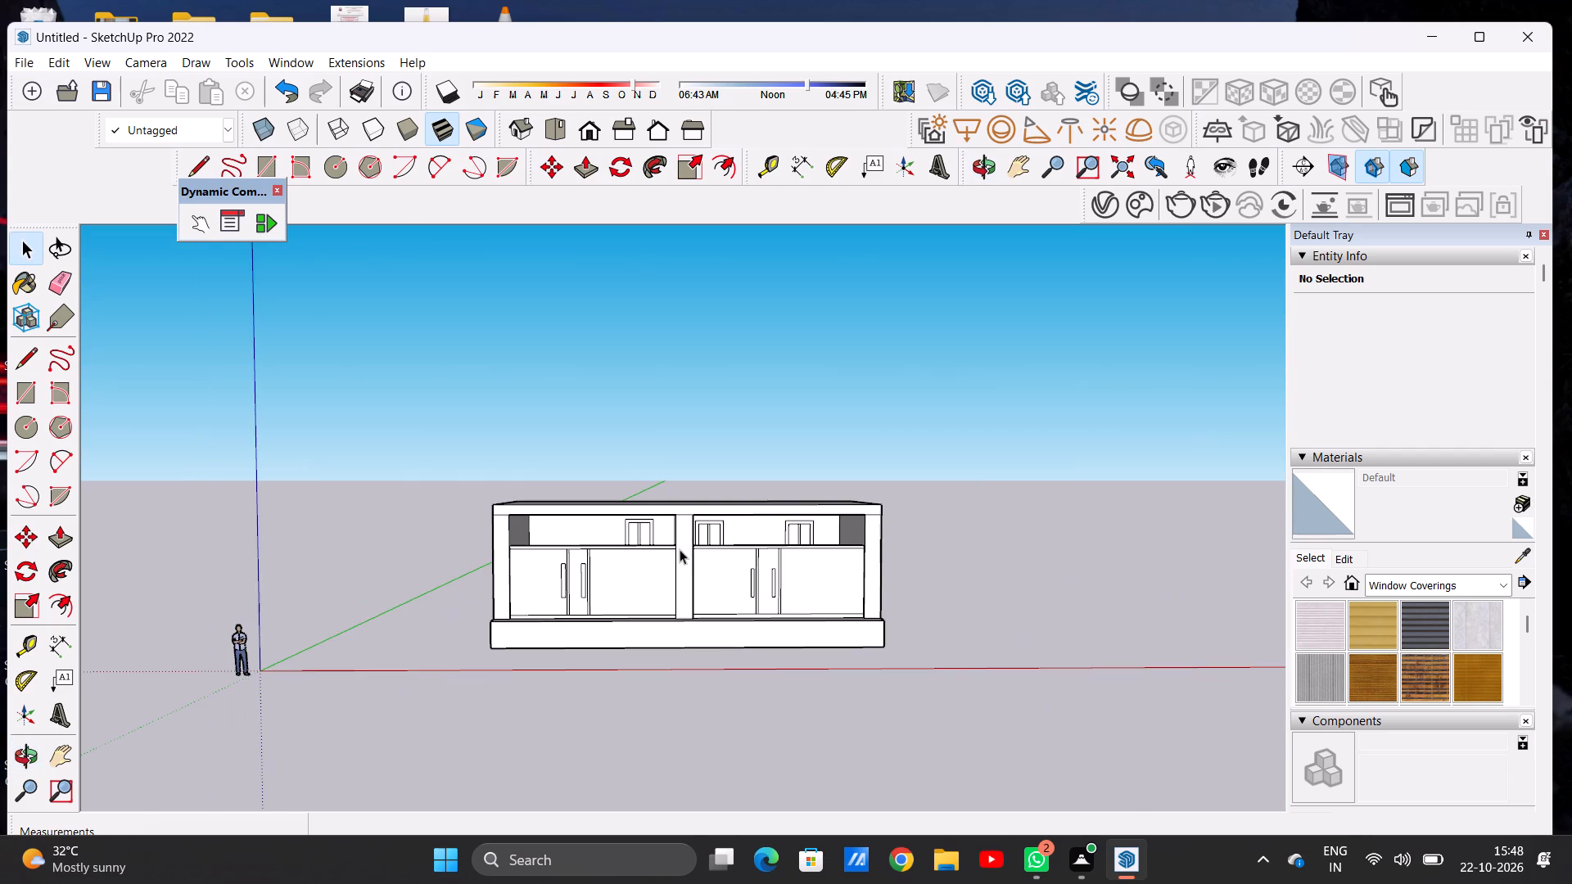
pyautogui.scroll(8, 677, 498)
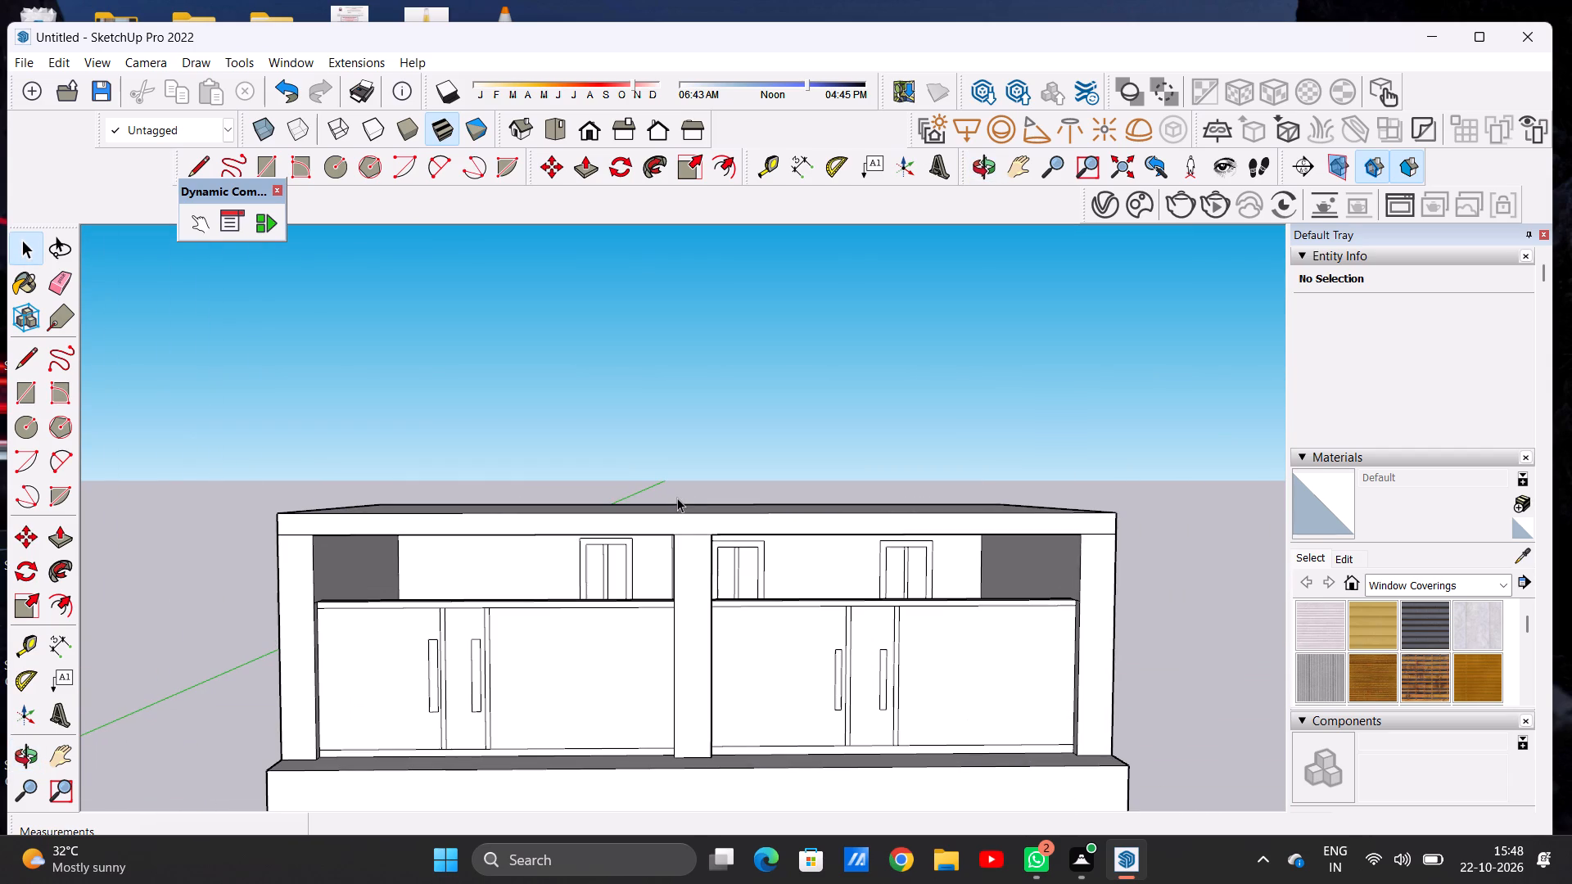
pyautogui.scroll(-9, 677, 498)
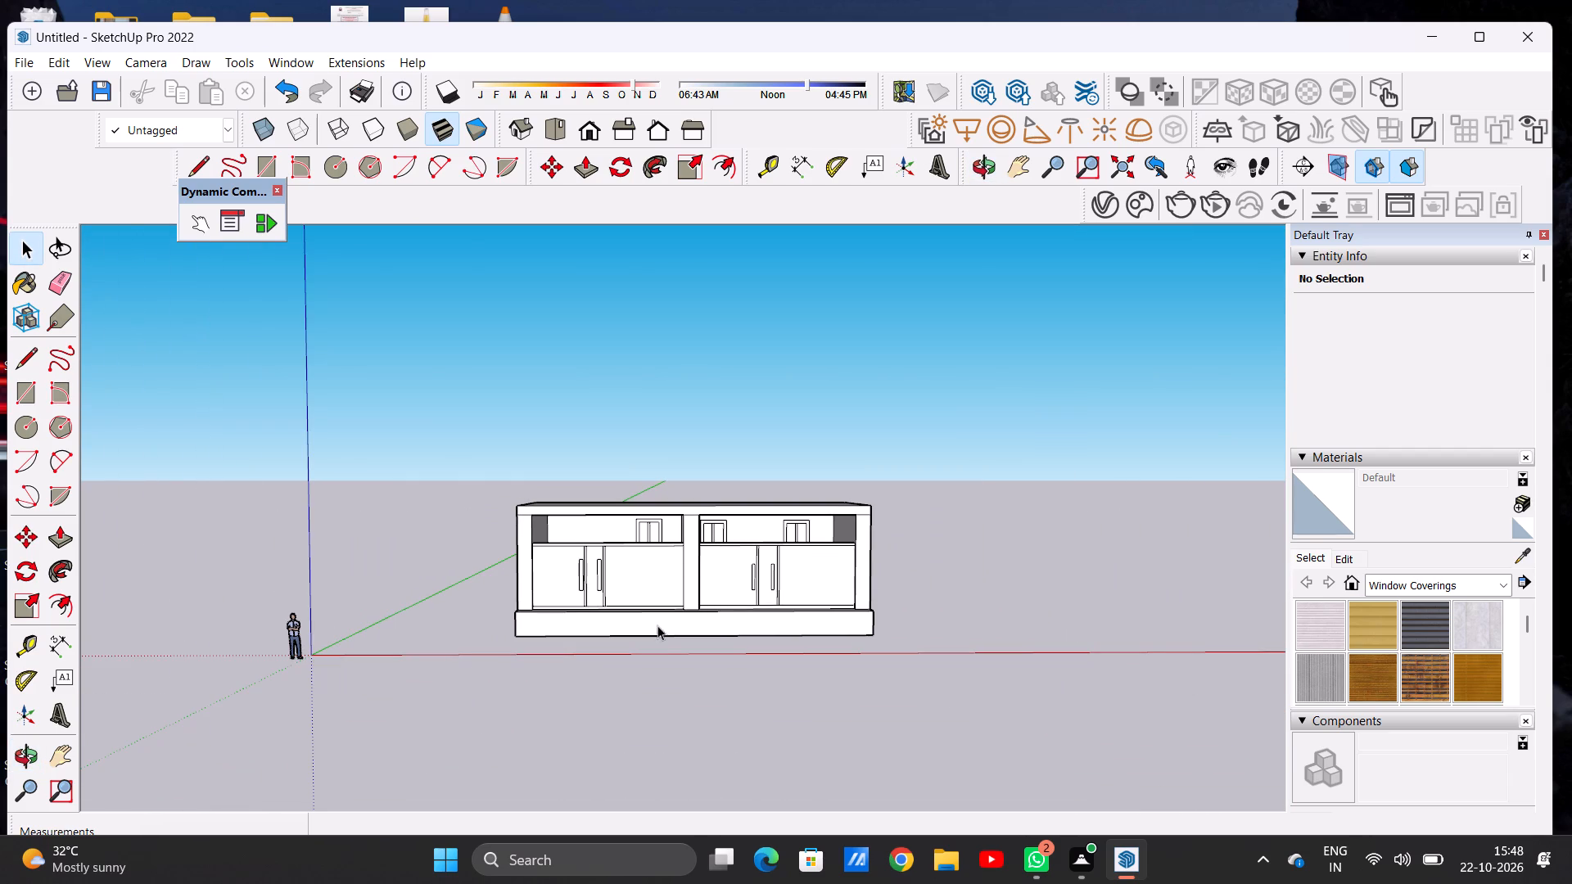
pyautogui.scroll(1, 643, 653)
pyautogui.scroll(-1, 643, 653)
pyautogui.scroll(4, 643, 653)
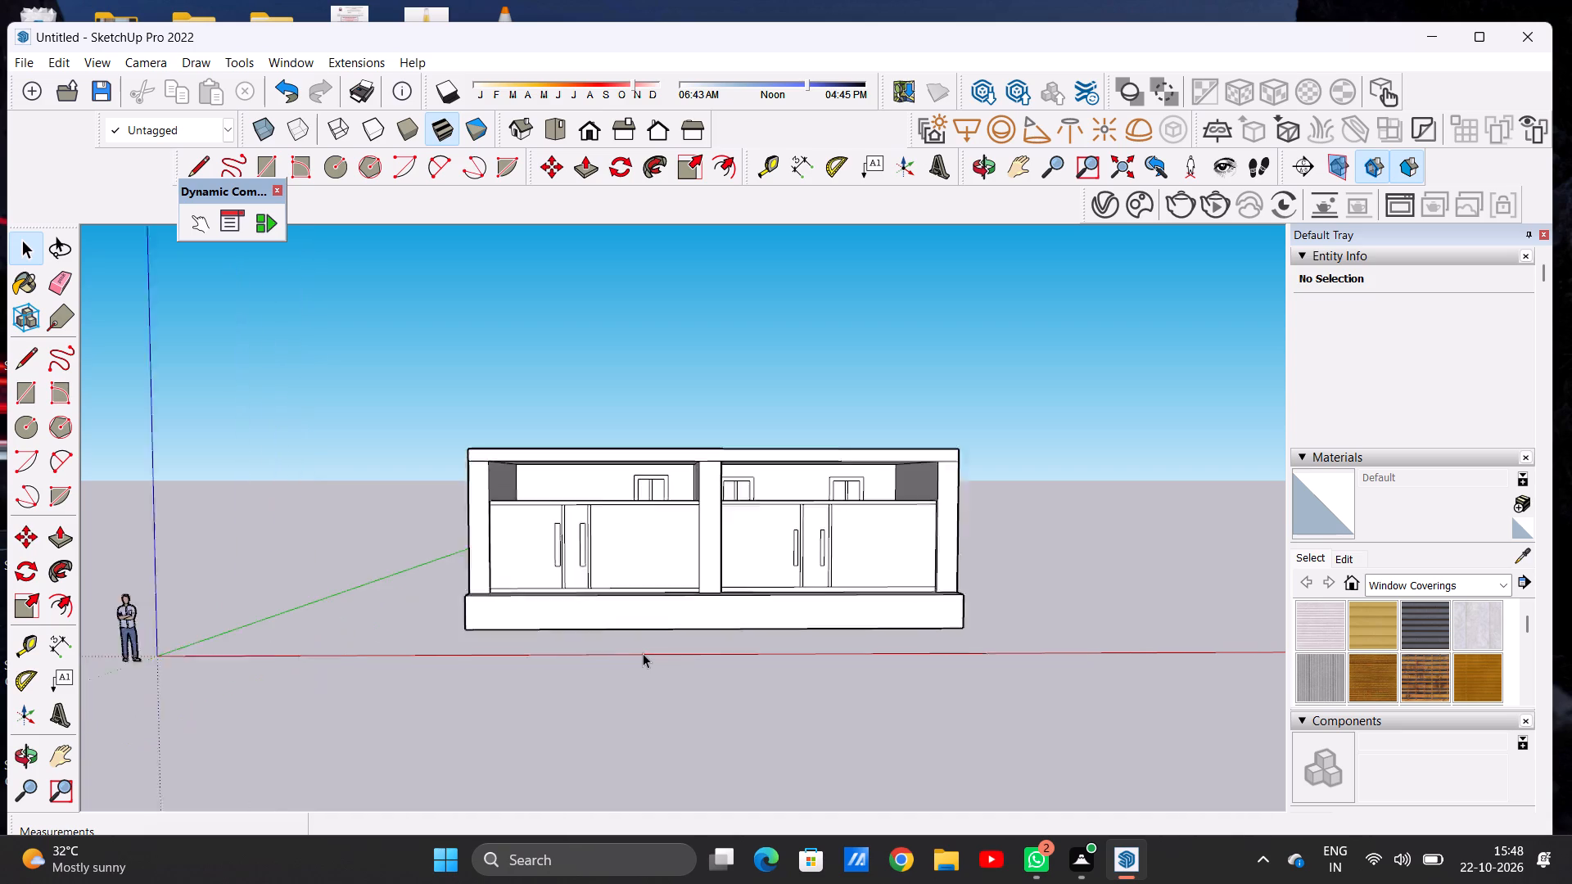
pyautogui.scroll(9, 643, 653)
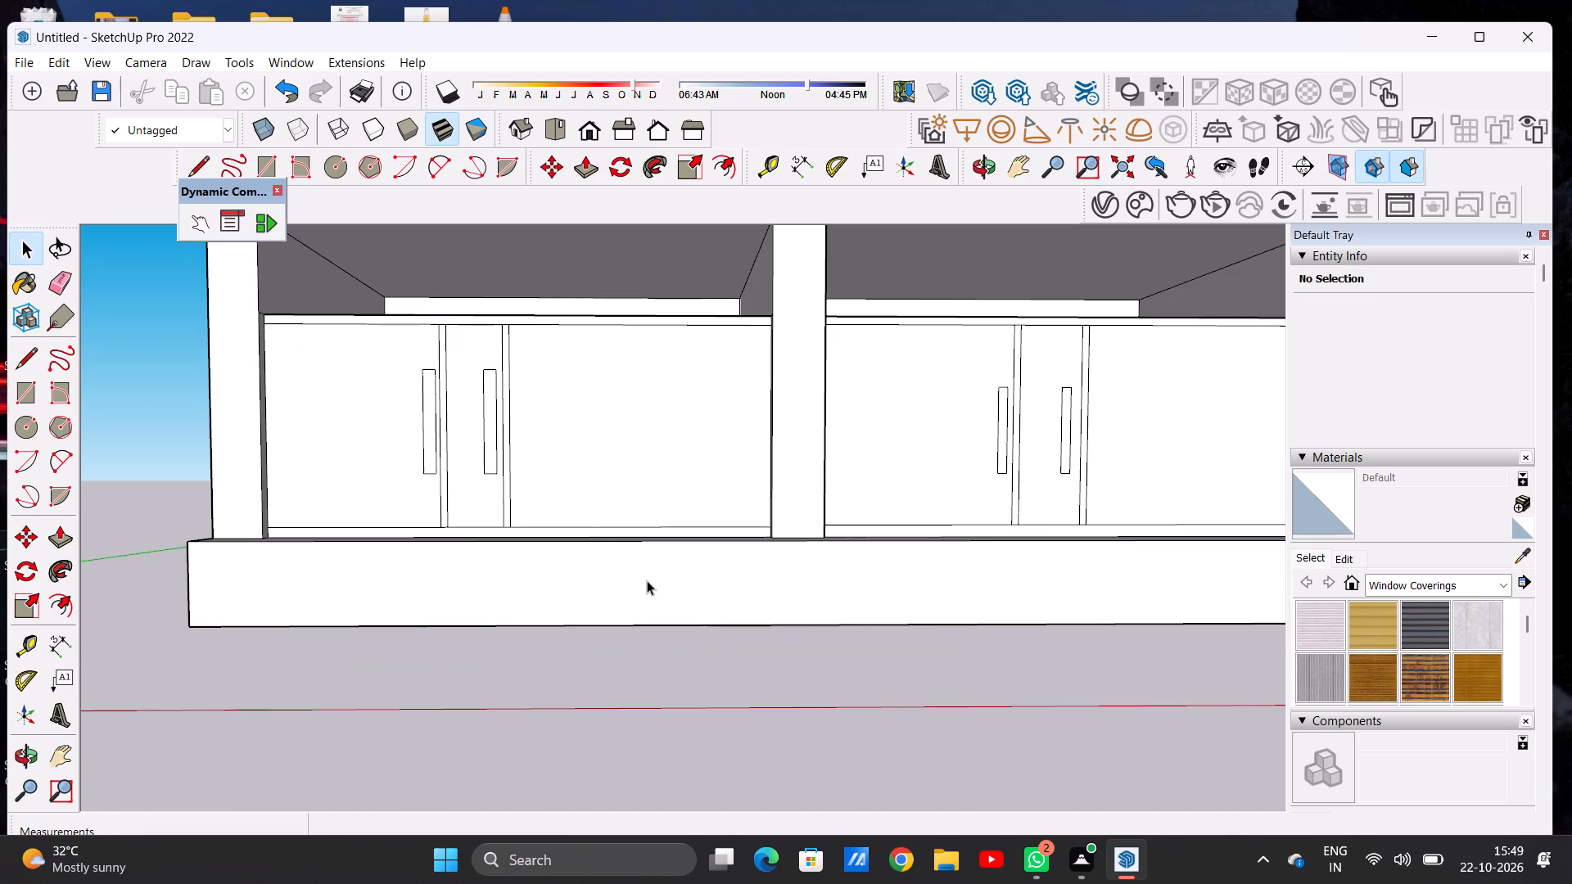
pyautogui.moveTo(645, 578); pyautogui.dragTo(625, 715, button='middle')
pyautogui.scroll(-2, 841, 510)
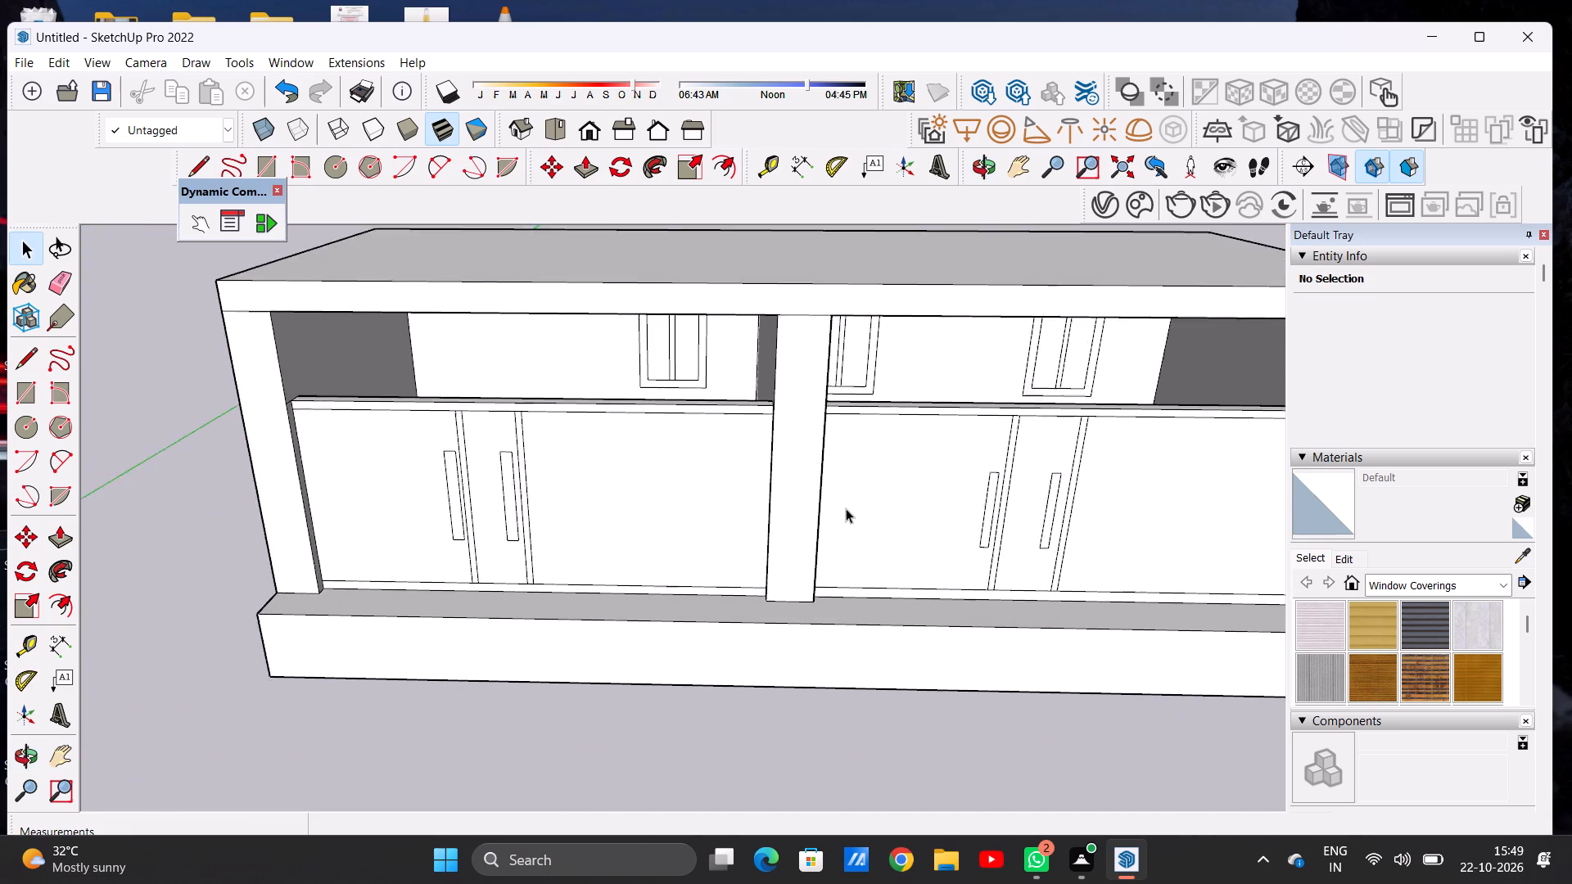
pyautogui.scroll(-12, 846, 508)
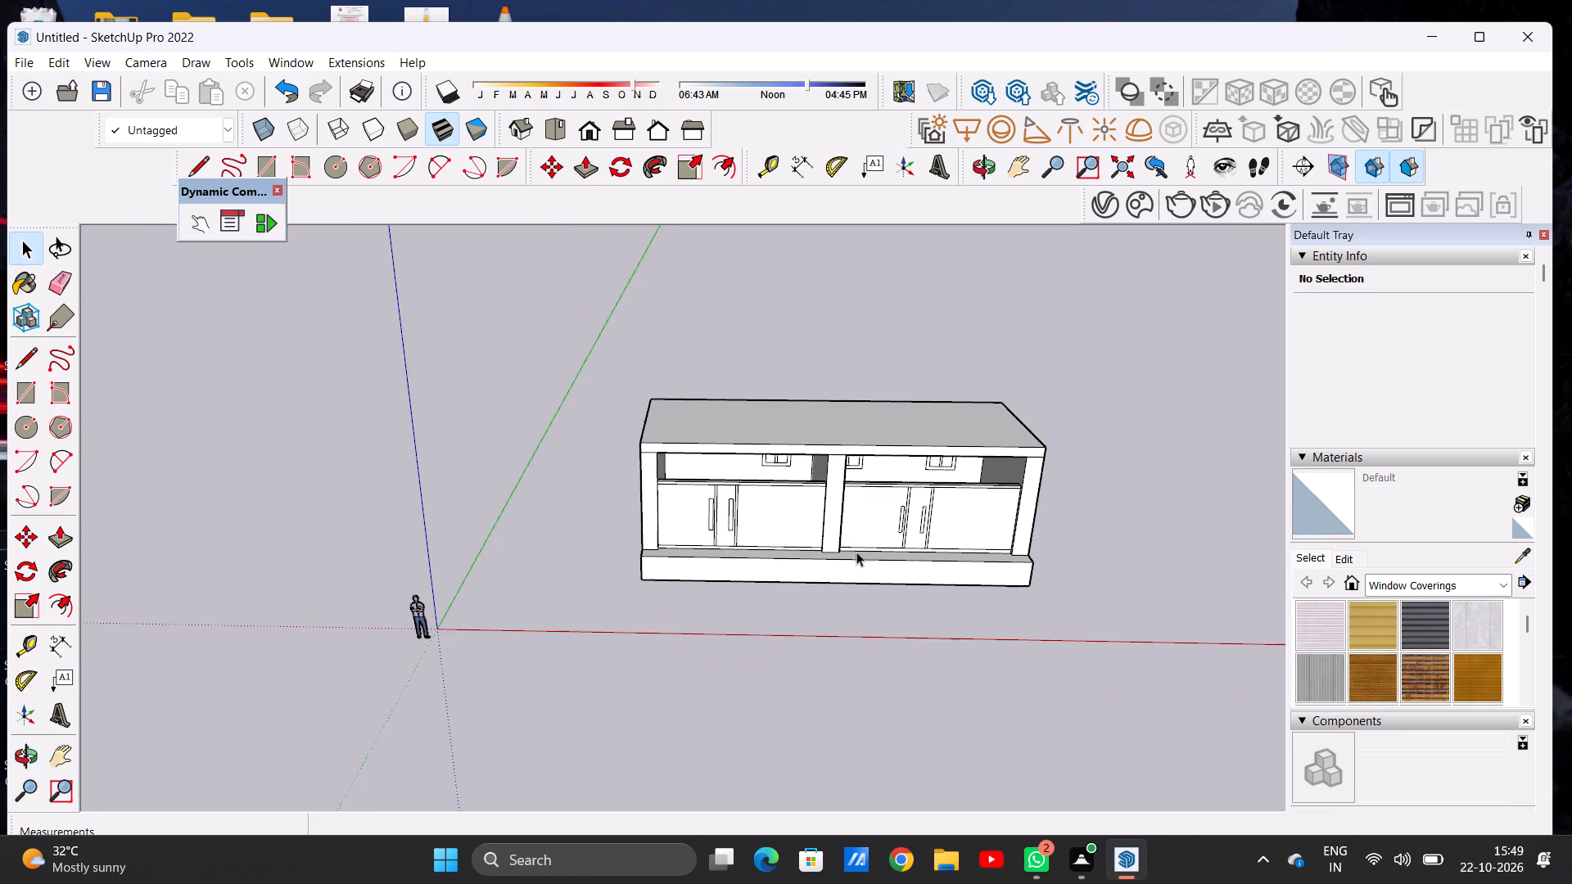
pyautogui.scroll(8, 853, 557)
pyautogui.moveTo(838, 584); pyautogui.dragTo(793, 647, button='middle')
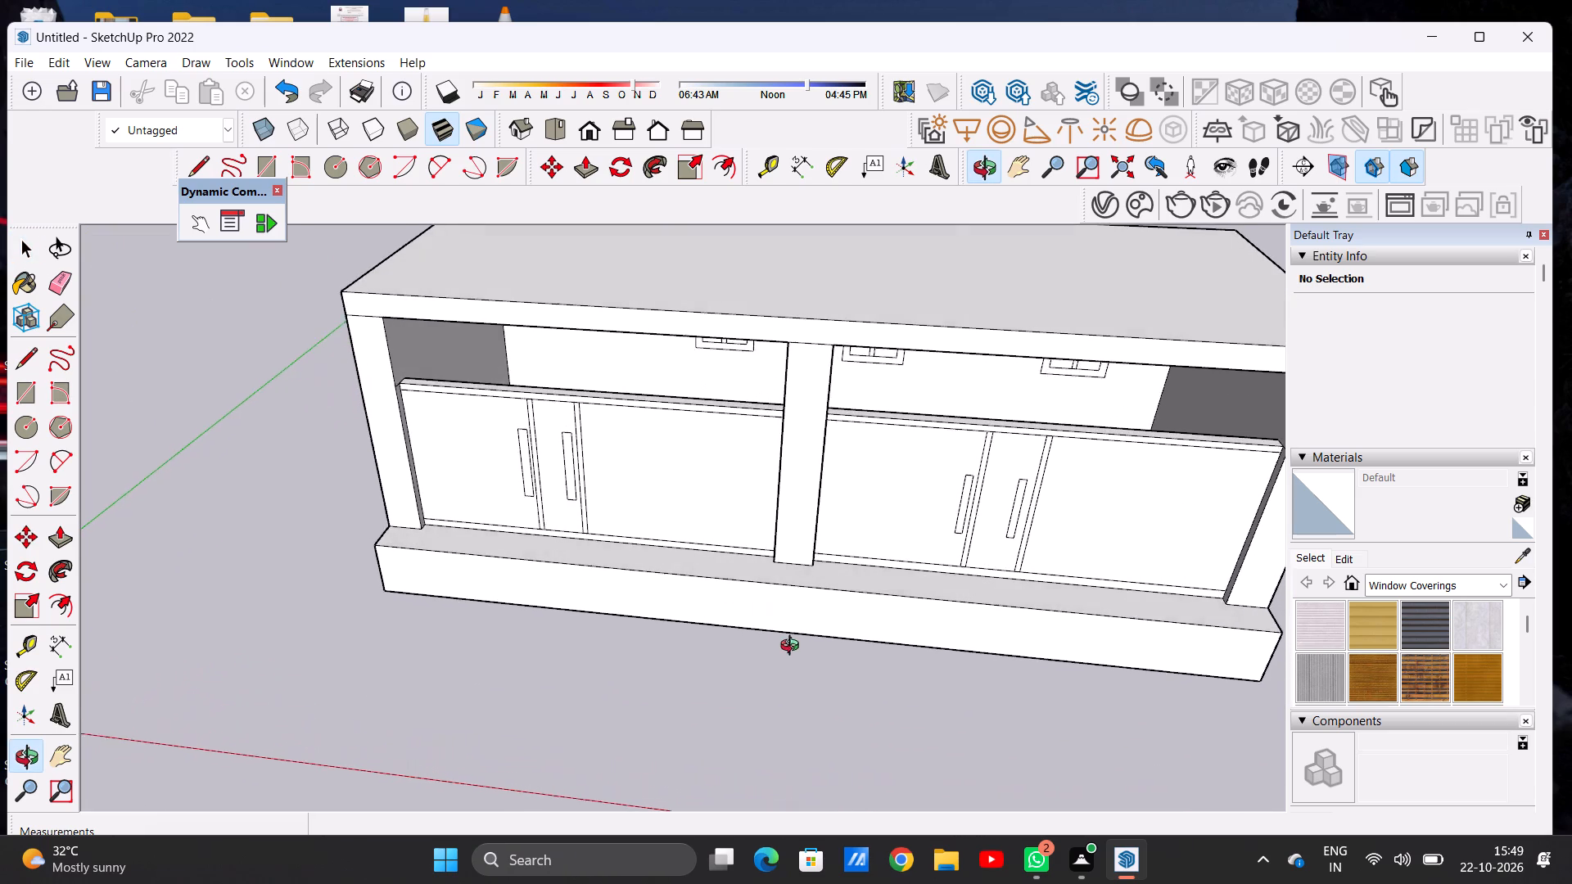
pyautogui.moveTo(793, 647); pyautogui.dragTo(802, 654, button='middle')
pyautogui.scroll(-7, 888, 507)
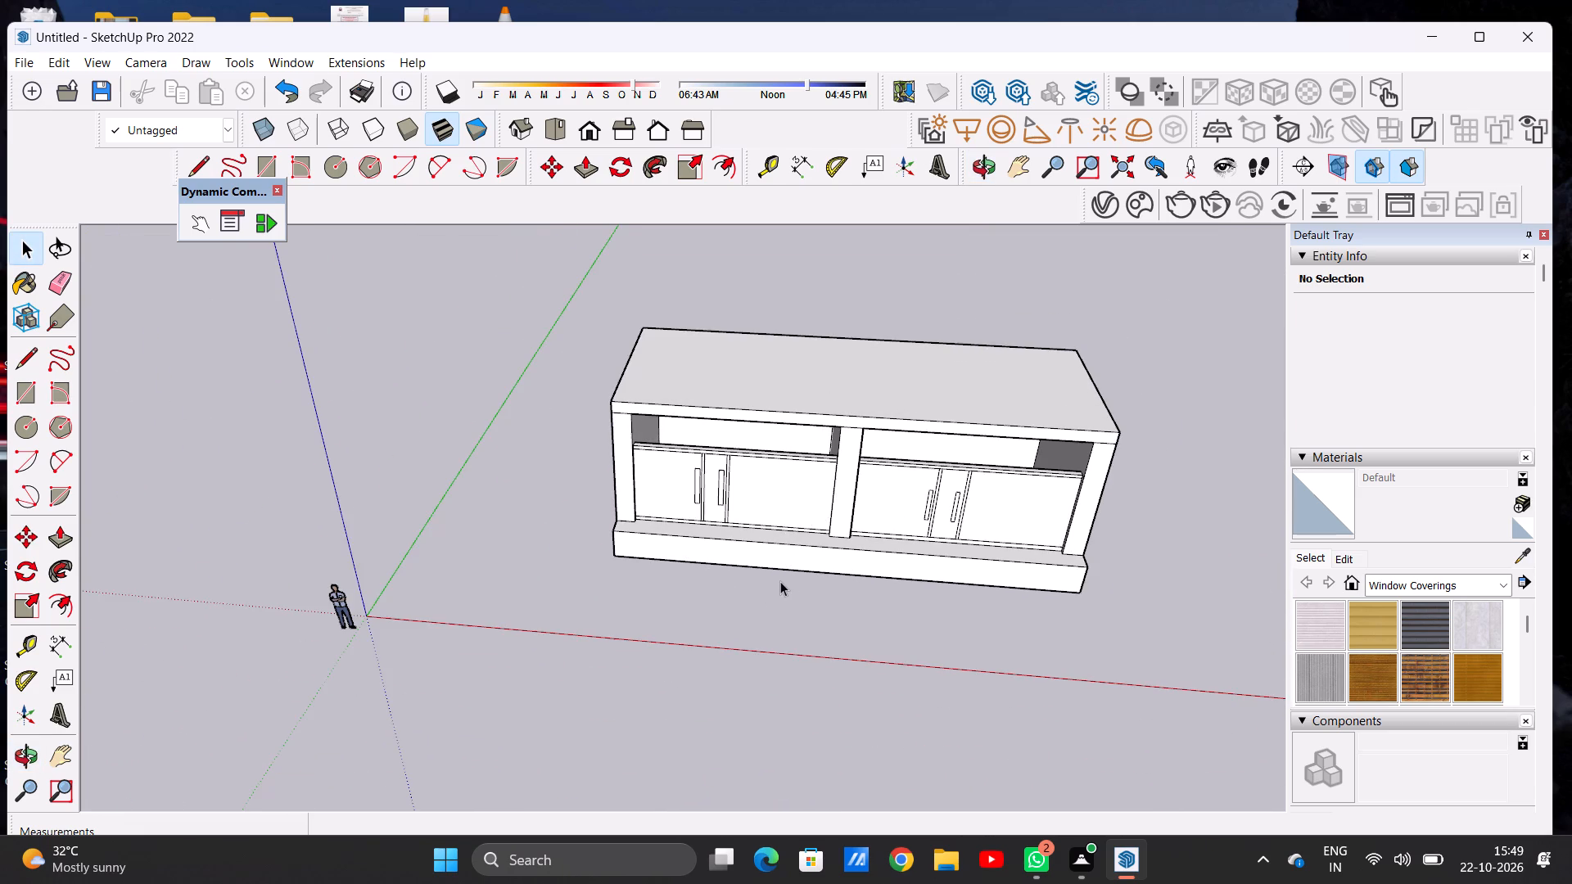
pyautogui.scroll(10, 780, 581)
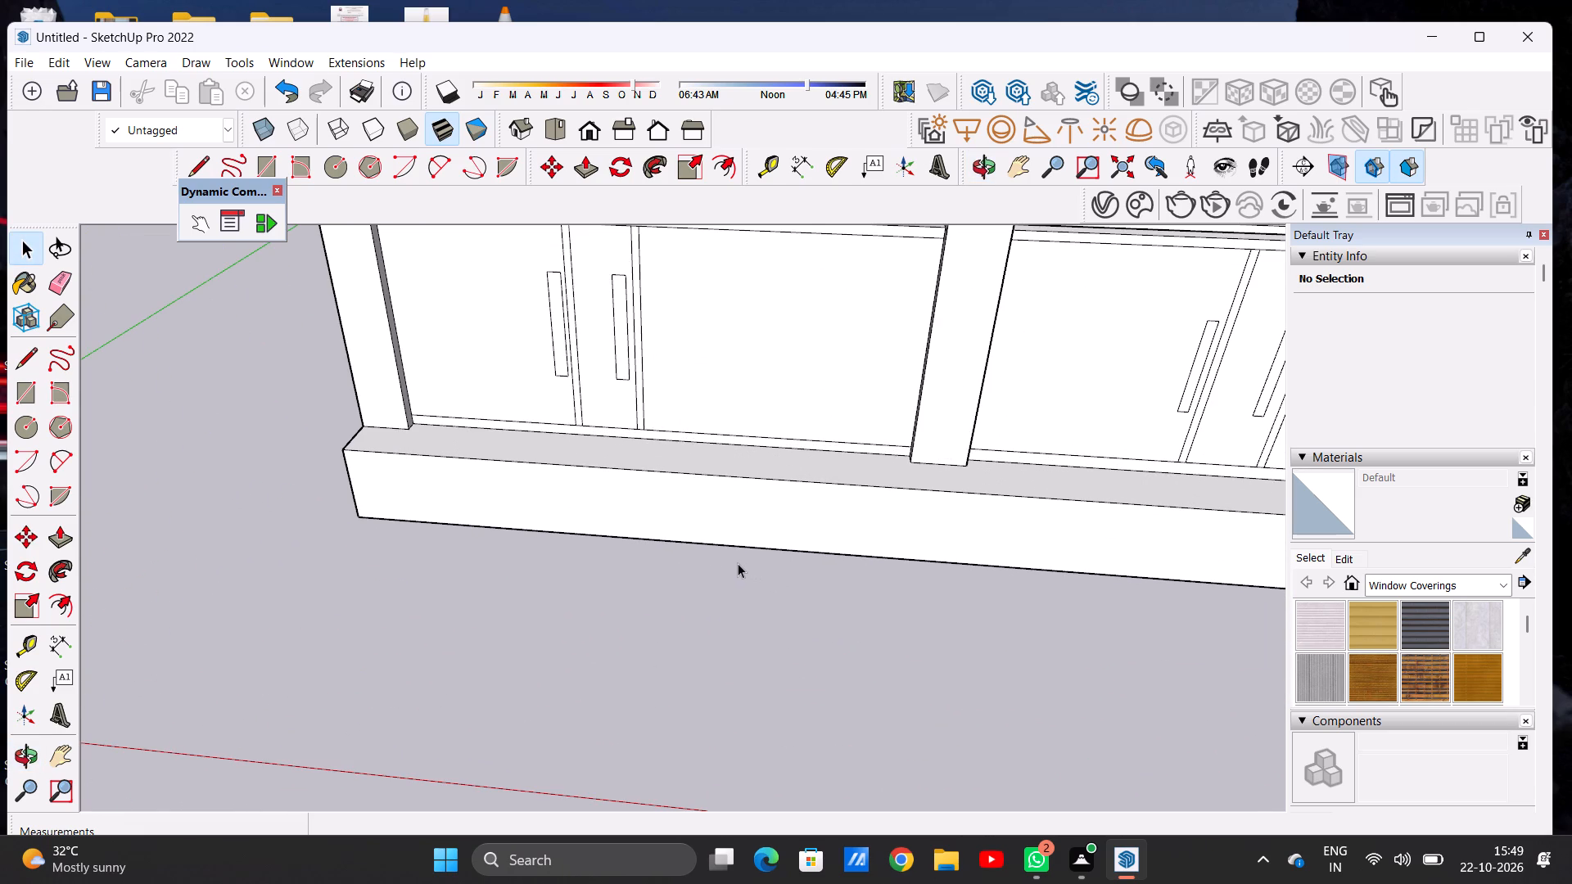
pyautogui.scroll(-1, 719, 558)
pyautogui.scroll(1, 719, 558)
pyautogui.scroll(-6, 719, 558)
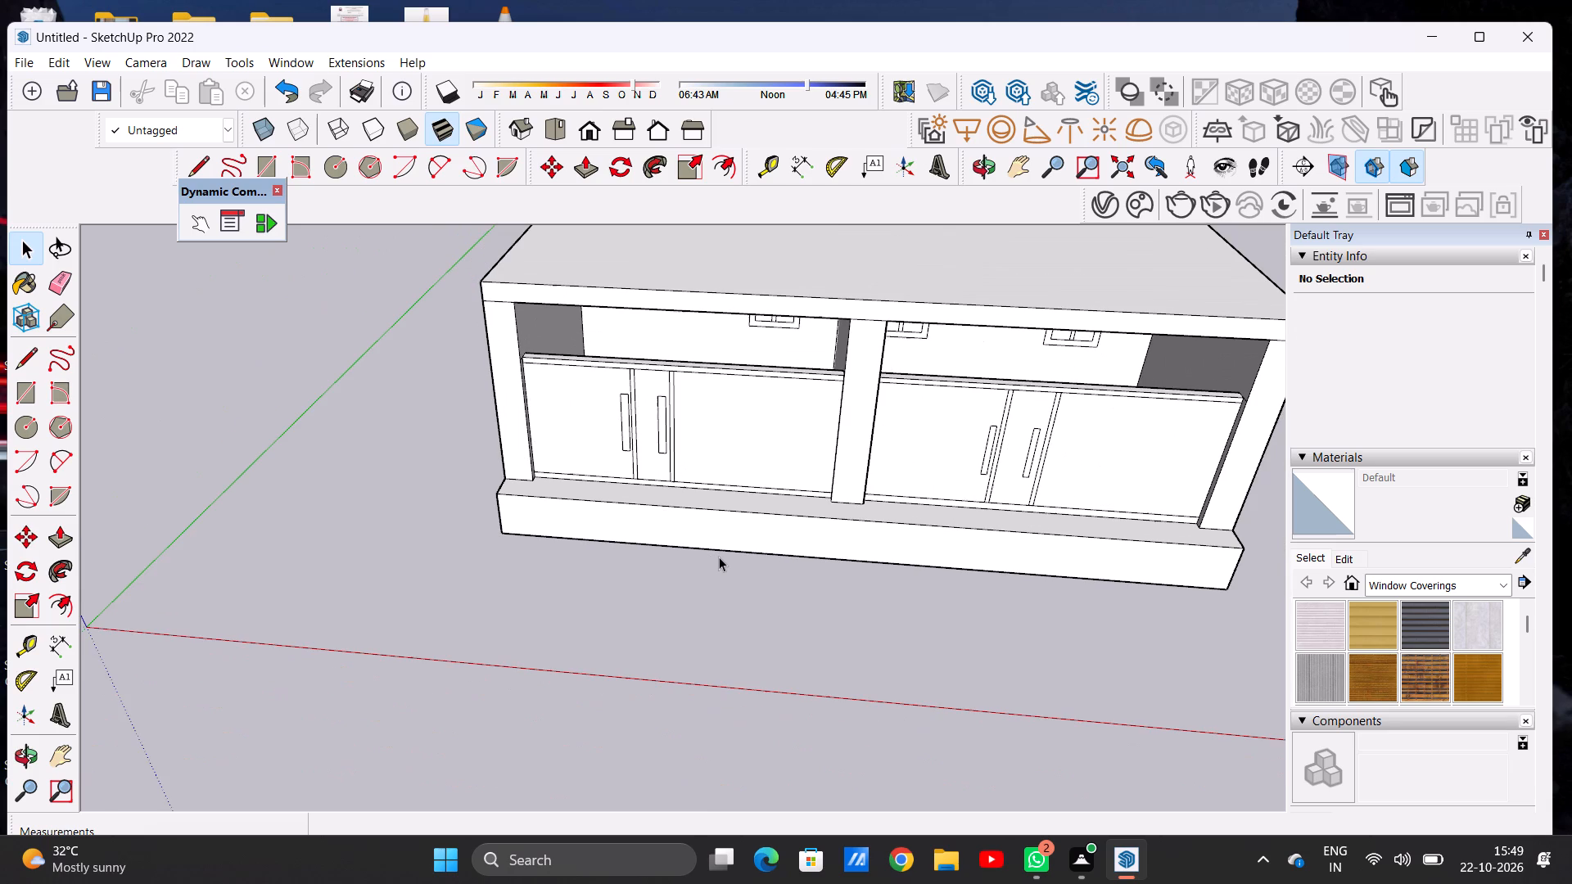
pyautogui.scroll(-2, 666, 541)
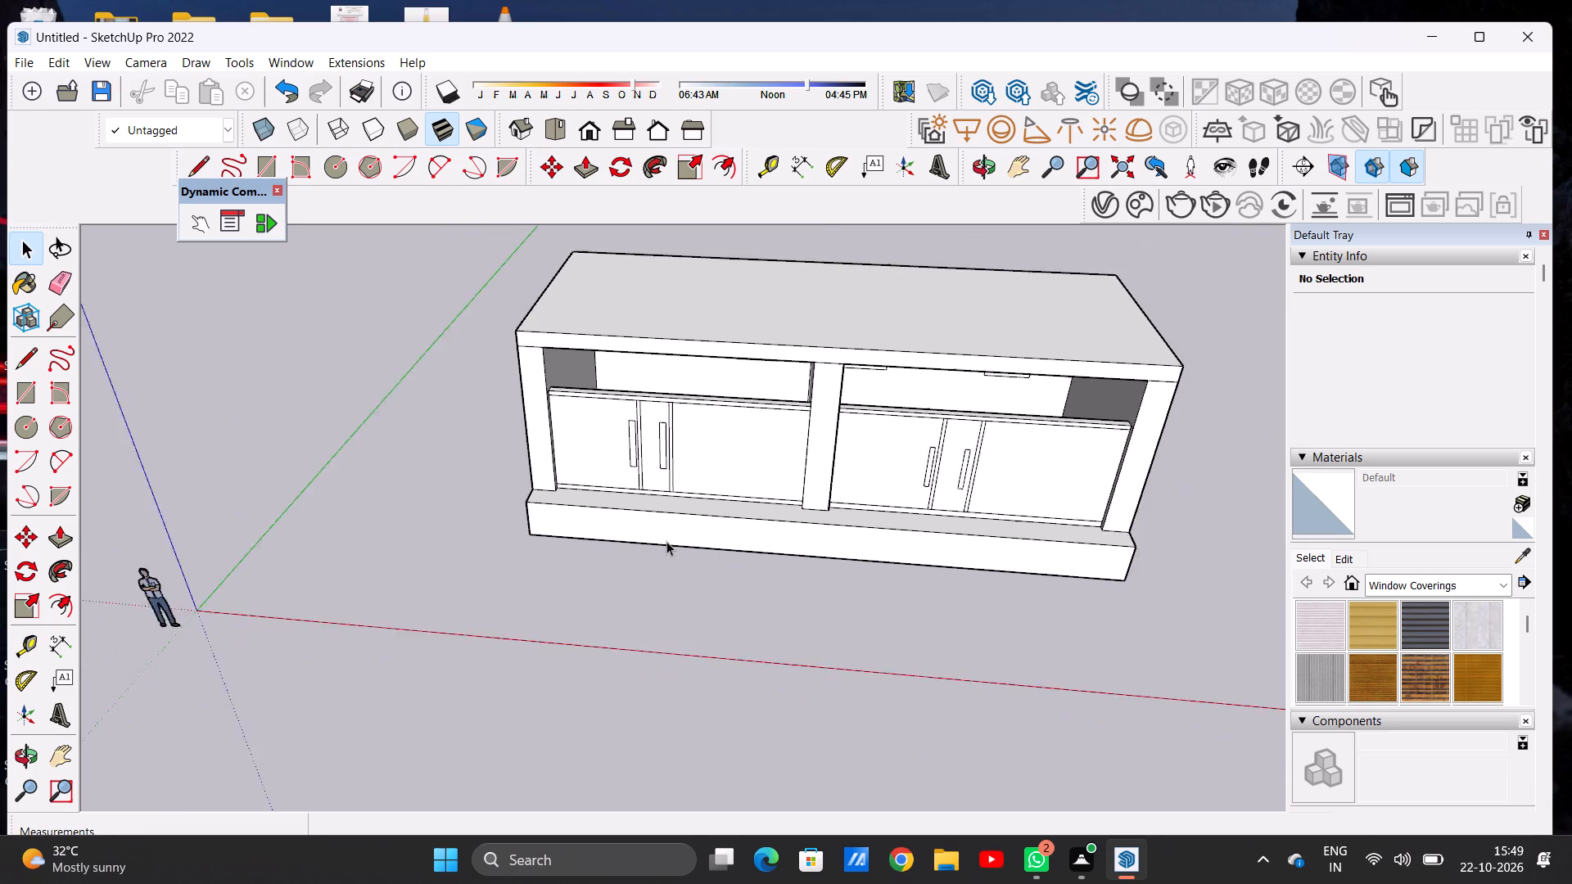
pyautogui.scroll(-1, 666, 541)
pyautogui.scroll(12, 809, 546)
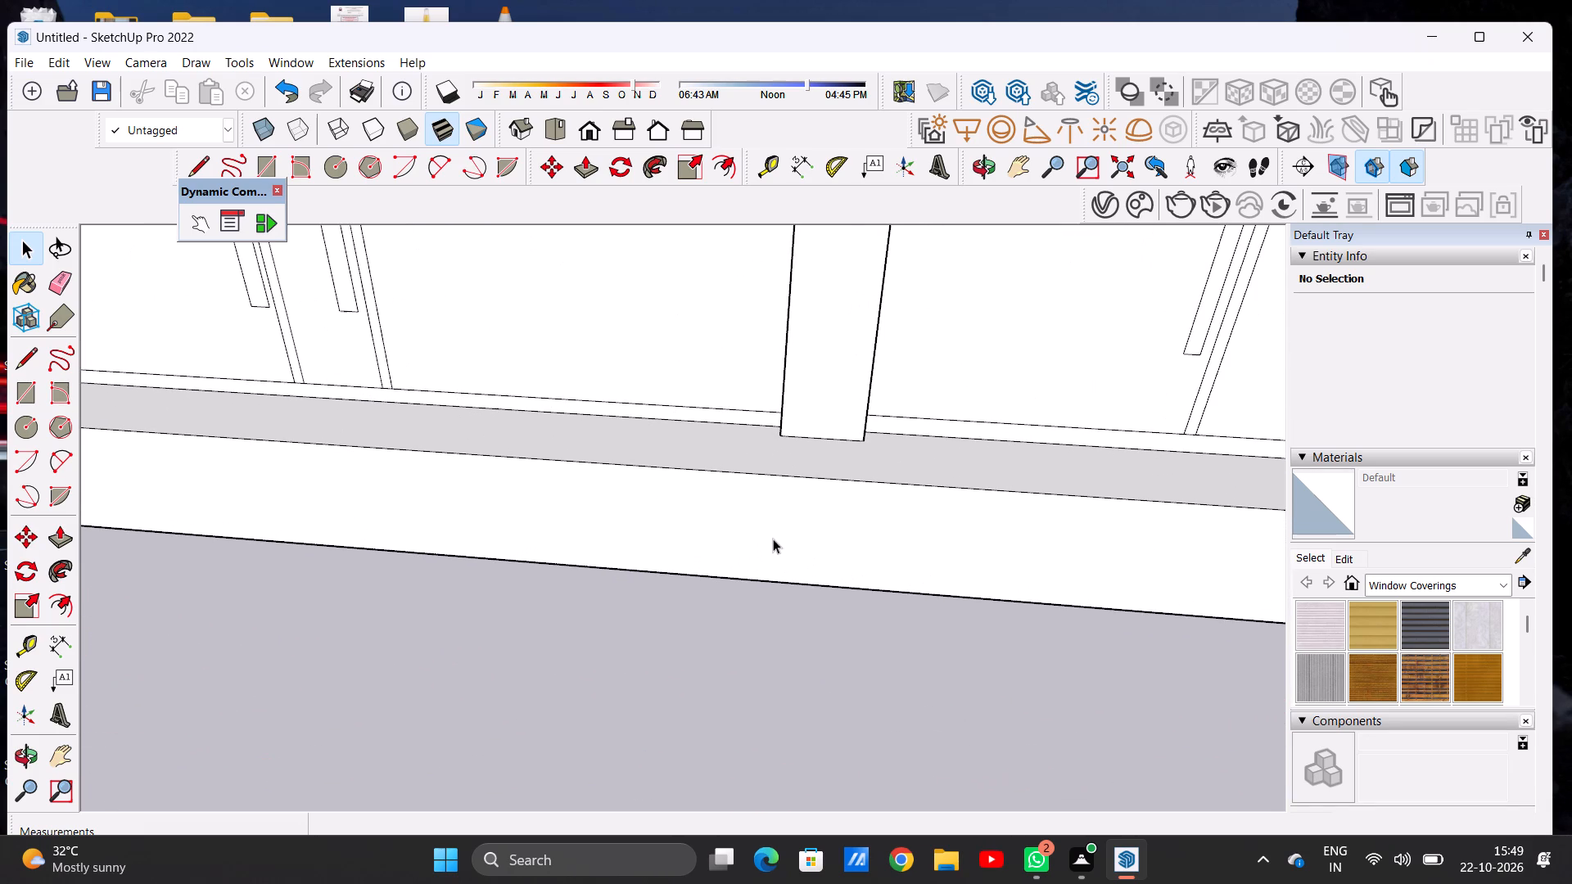
# Draw a vertical line about 3' 7 3/16" long down the base's front face, from its top edge near the divider to its bottom edge.
pyautogui.scroll(-7, 773, 539)
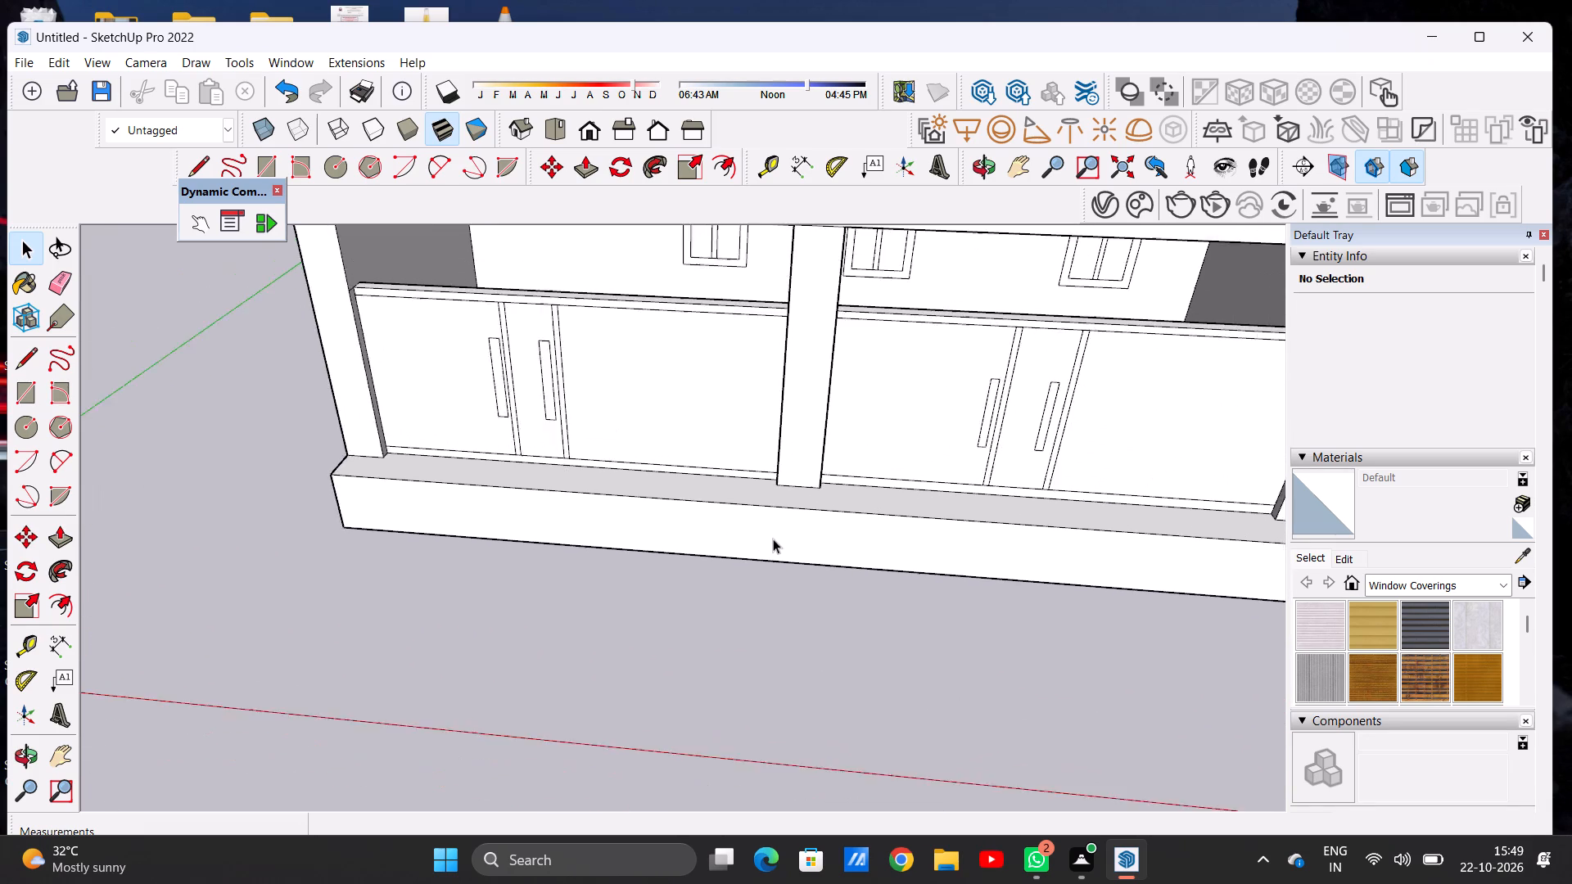
pyautogui.scroll(-2, 773, 539)
pyautogui.press('l')
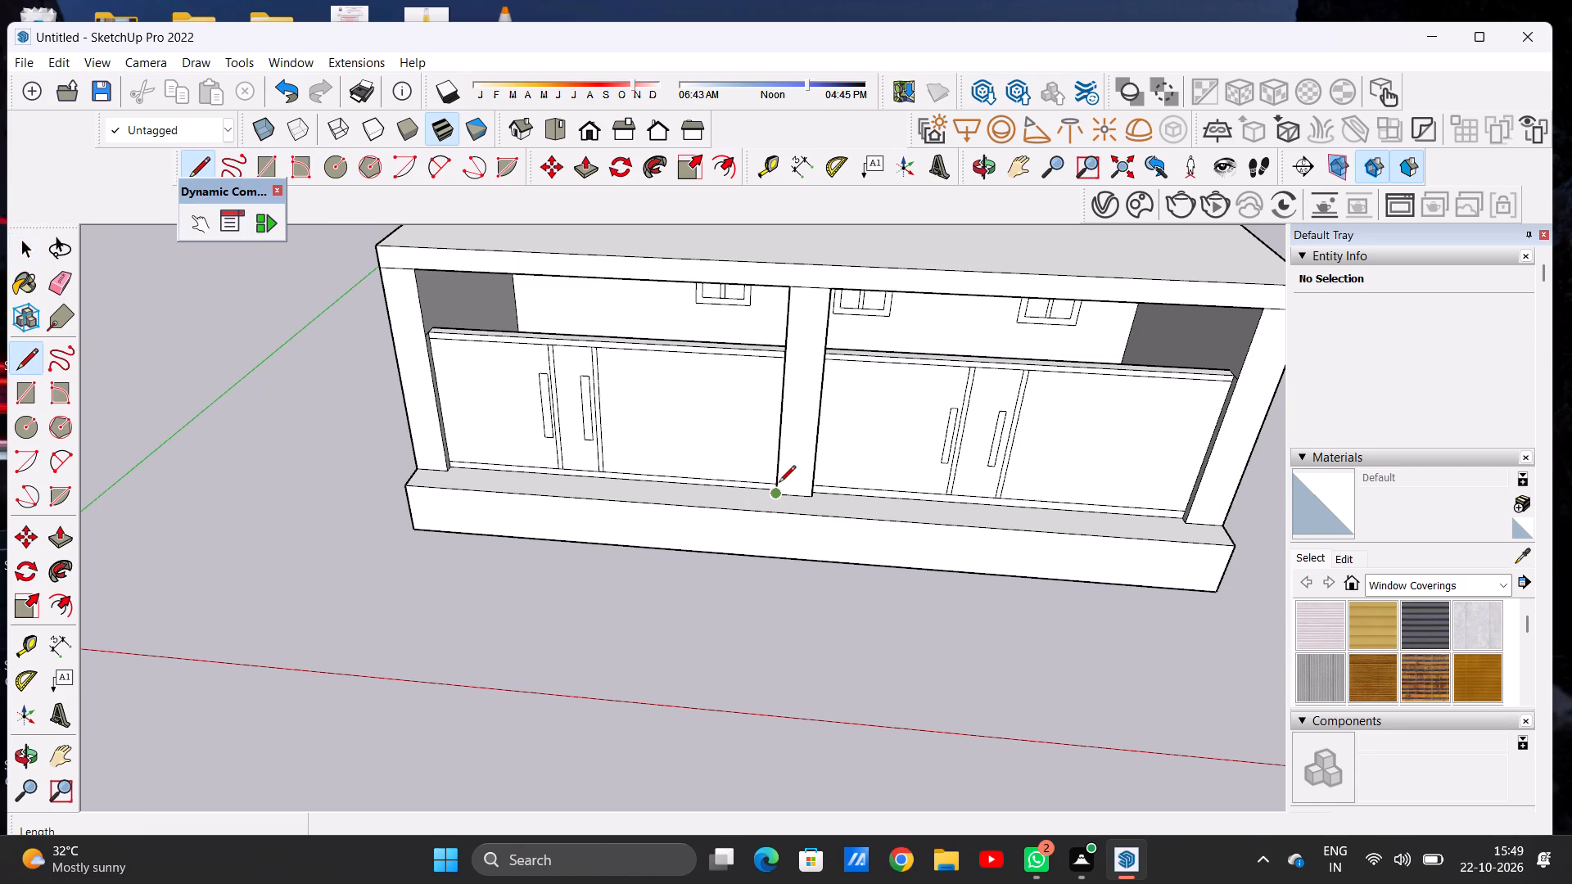
pyautogui.scroll(6, 779, 484)
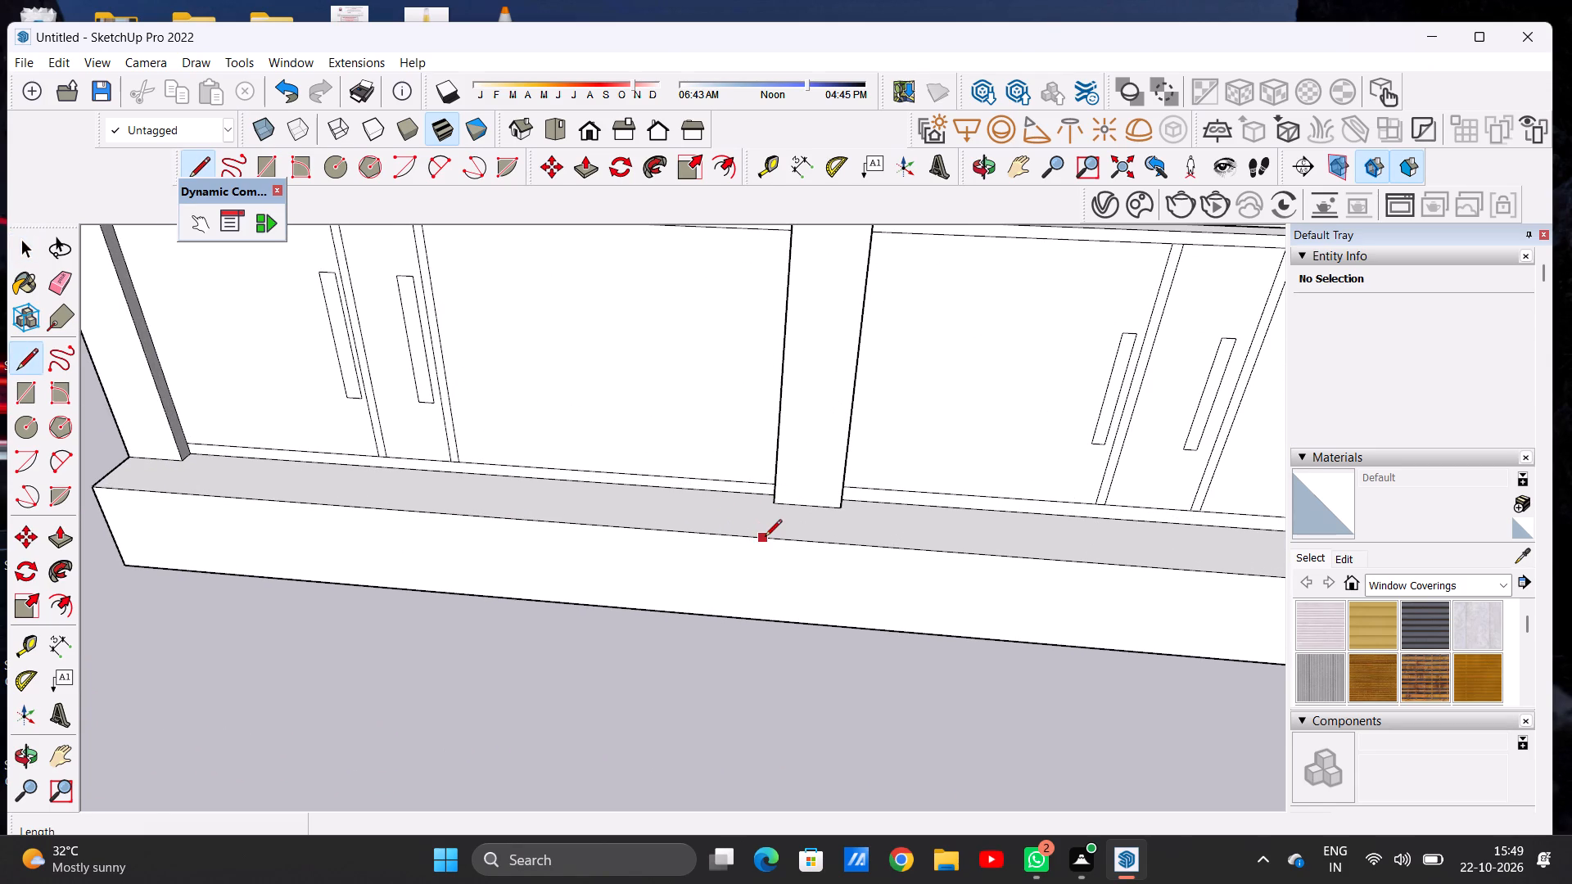
pyautogui.click(765, 538)
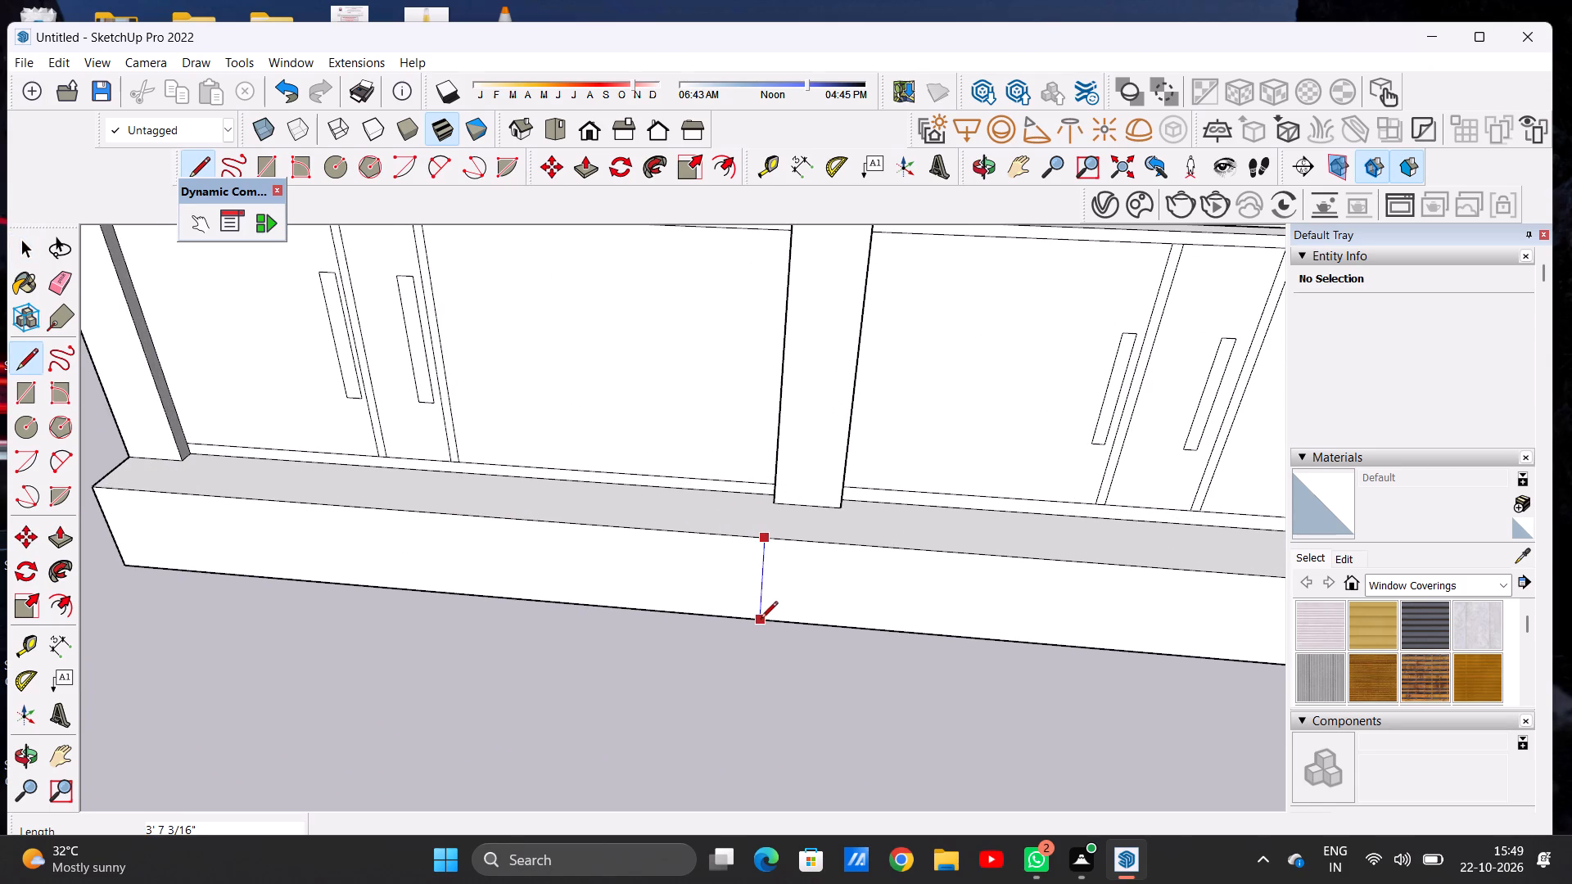
pyautogui.click(756, 620)
pyautogui.press('space')
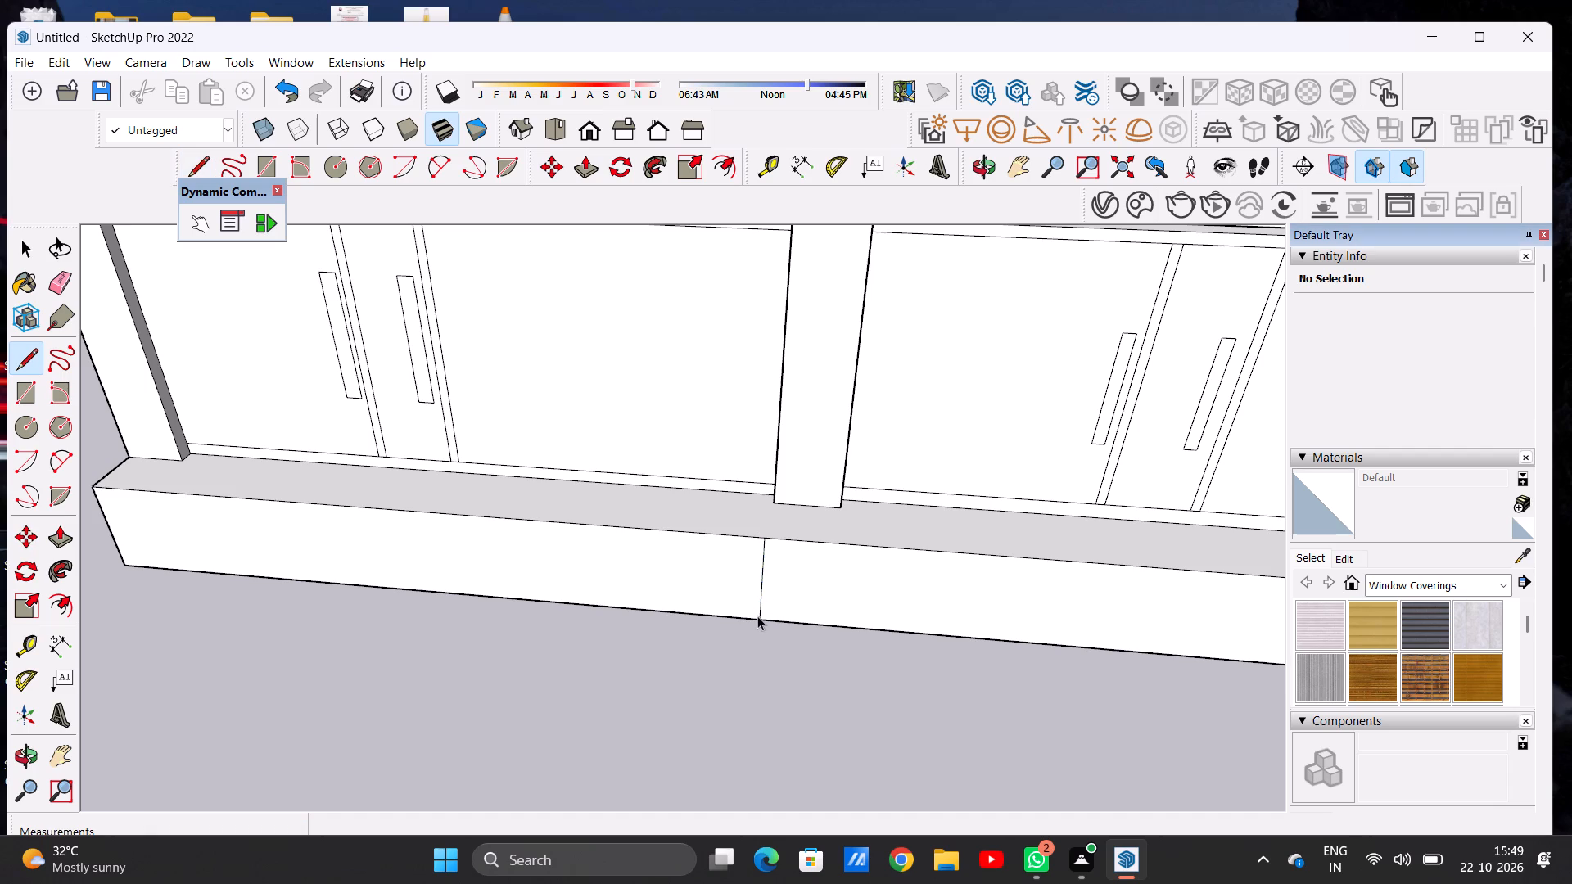
# Draw a ground rectangle about 24' 8 5/8" by 9' 5 1/16" in front of the base, from its end corner to the vertical dividing line.
pyautogui.scroll(-11, 813, 579)
pyautogui.scroll(6, 754, 605)
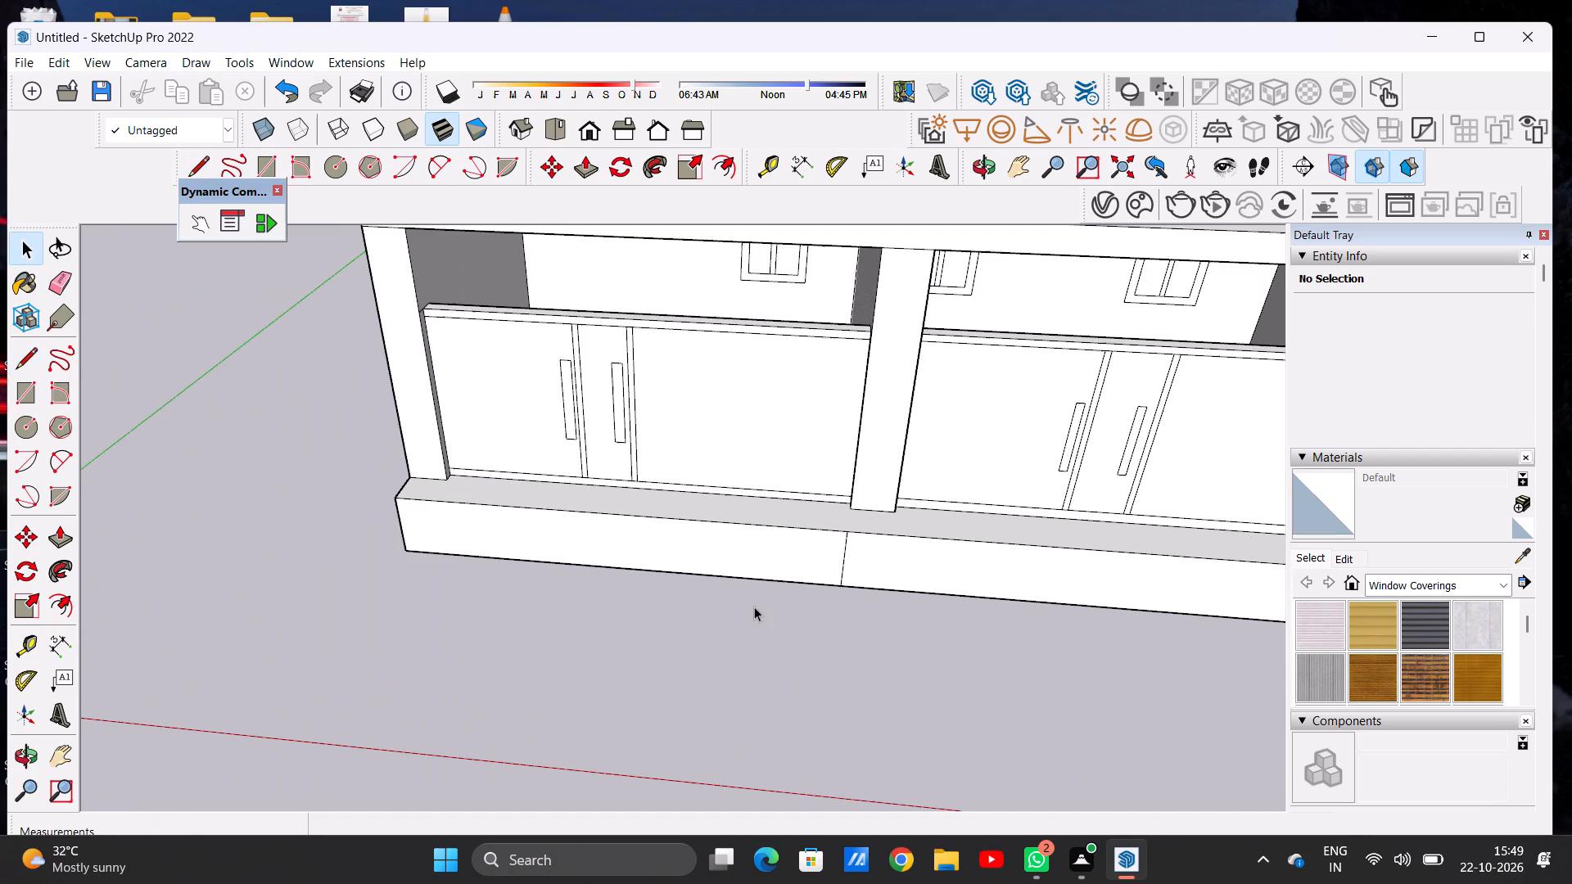
pyautogui.press('r')
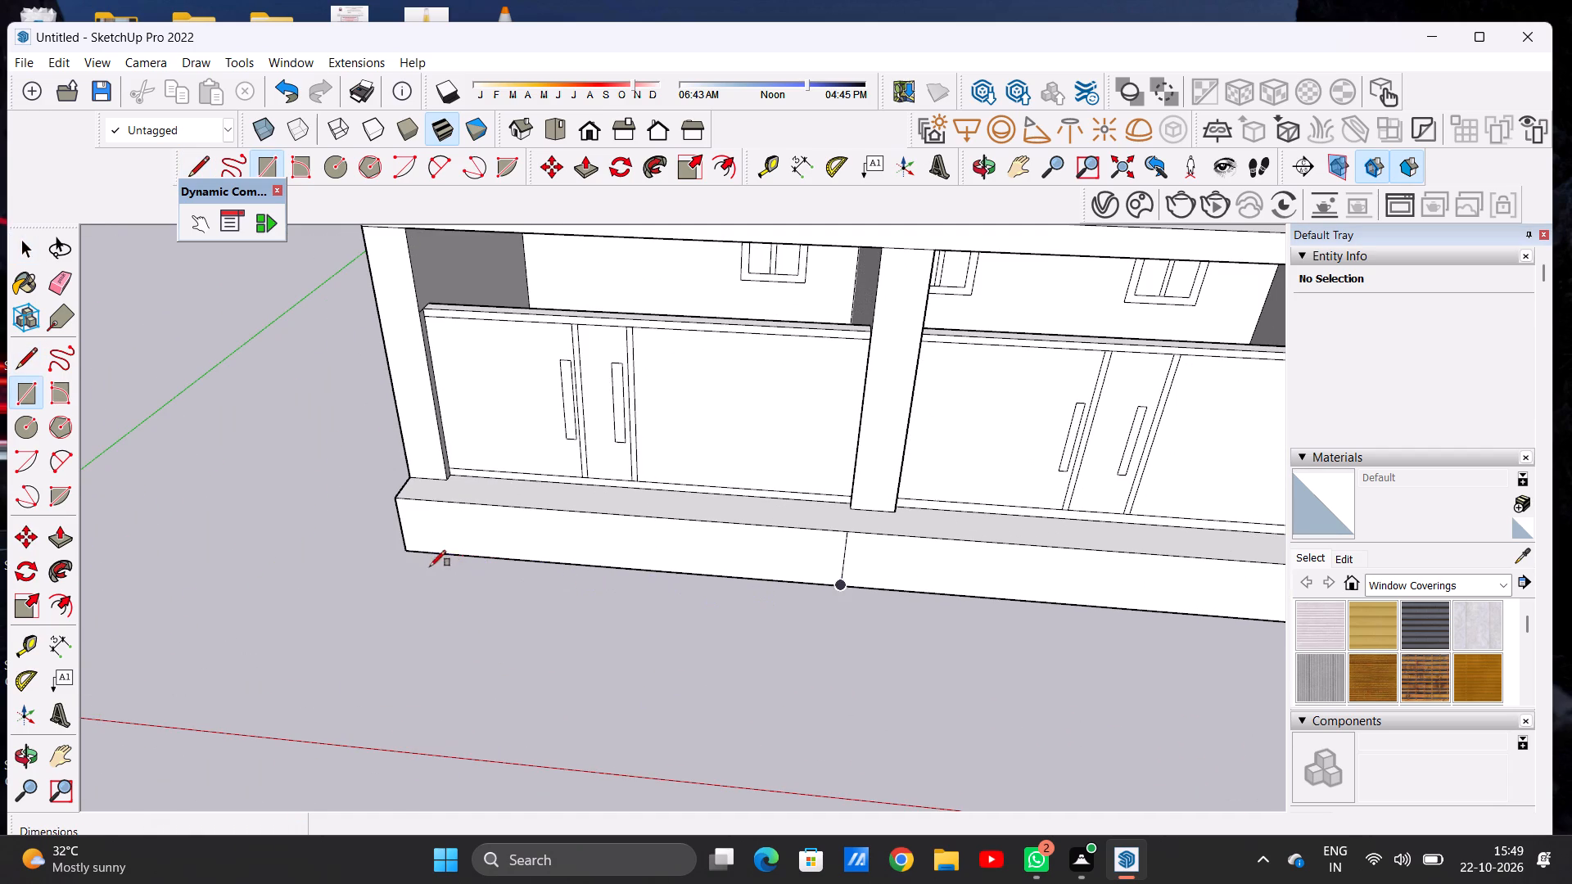
pyautogui.click(409, 549)
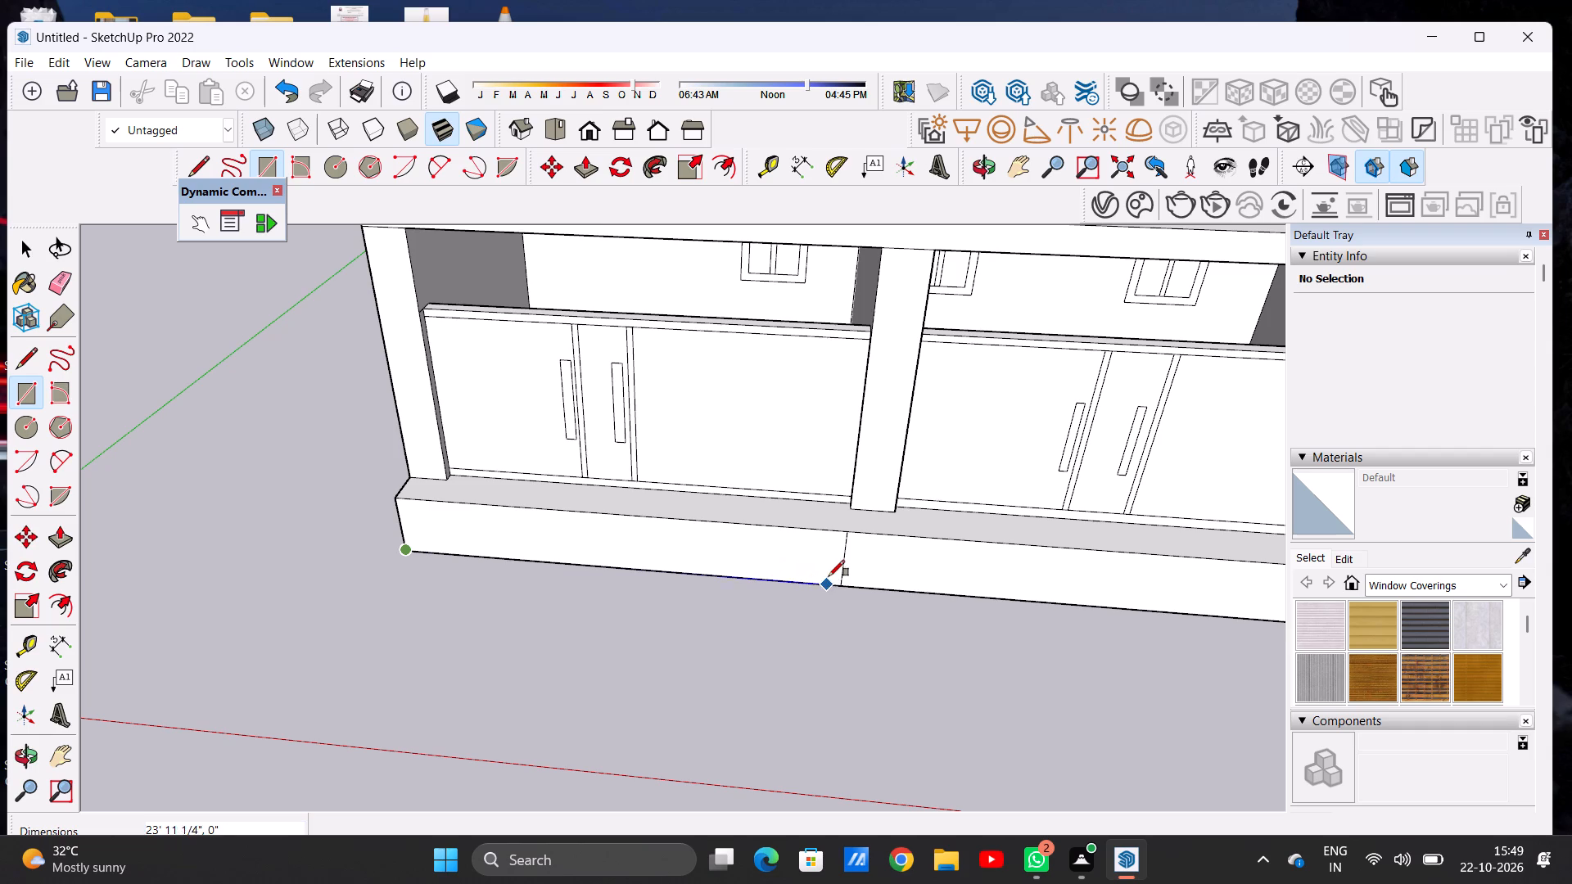
pyautogui.click(839, 581)
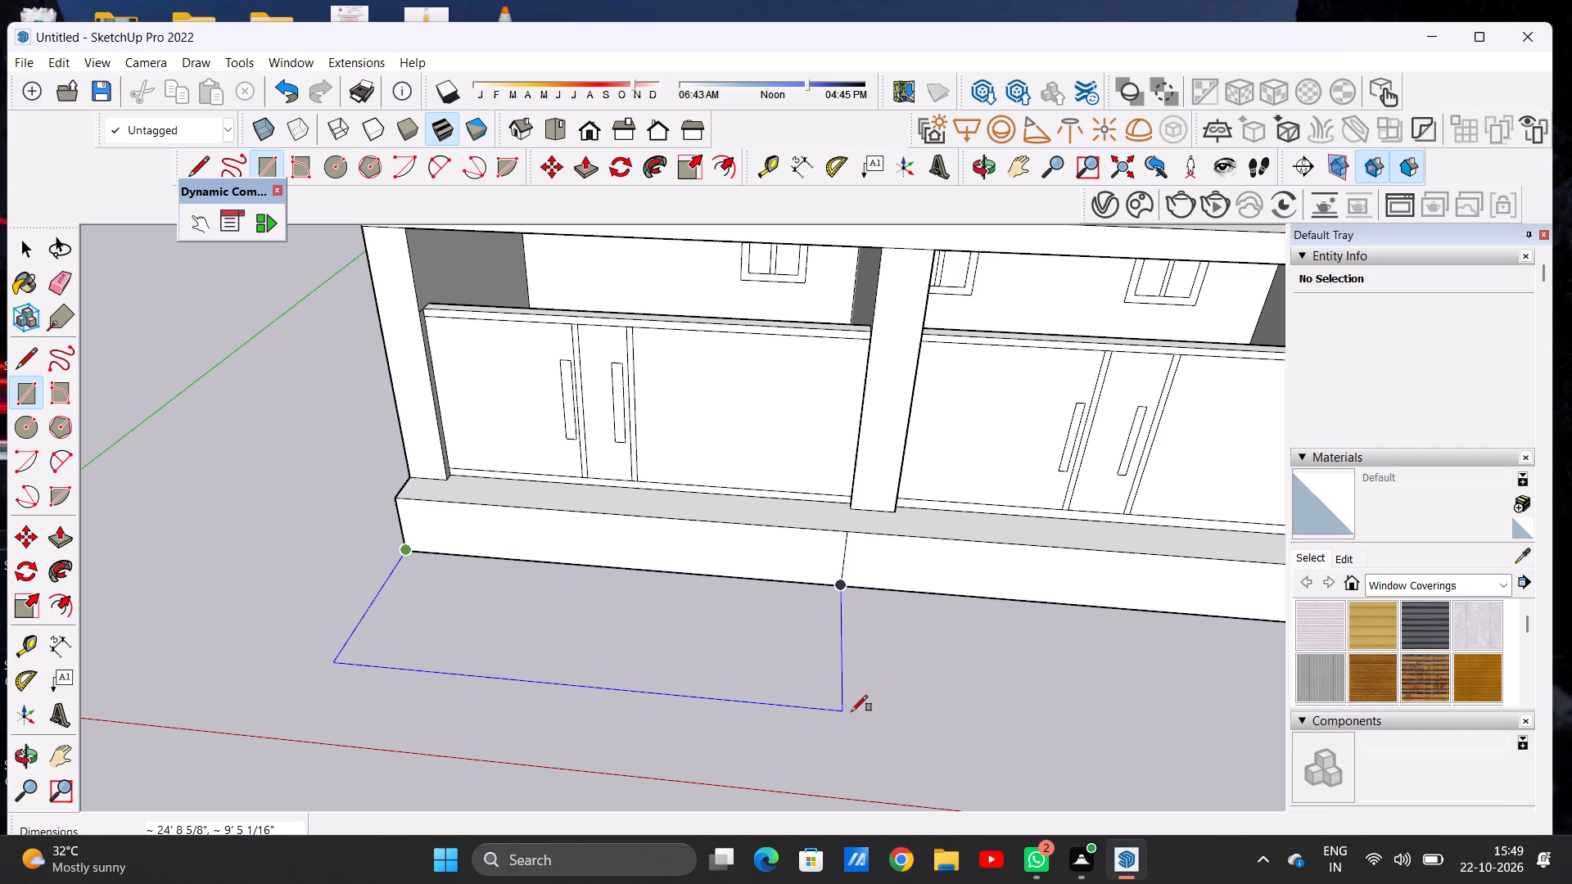
pyautogui.click(851, 711)
pyautogui.press('space')
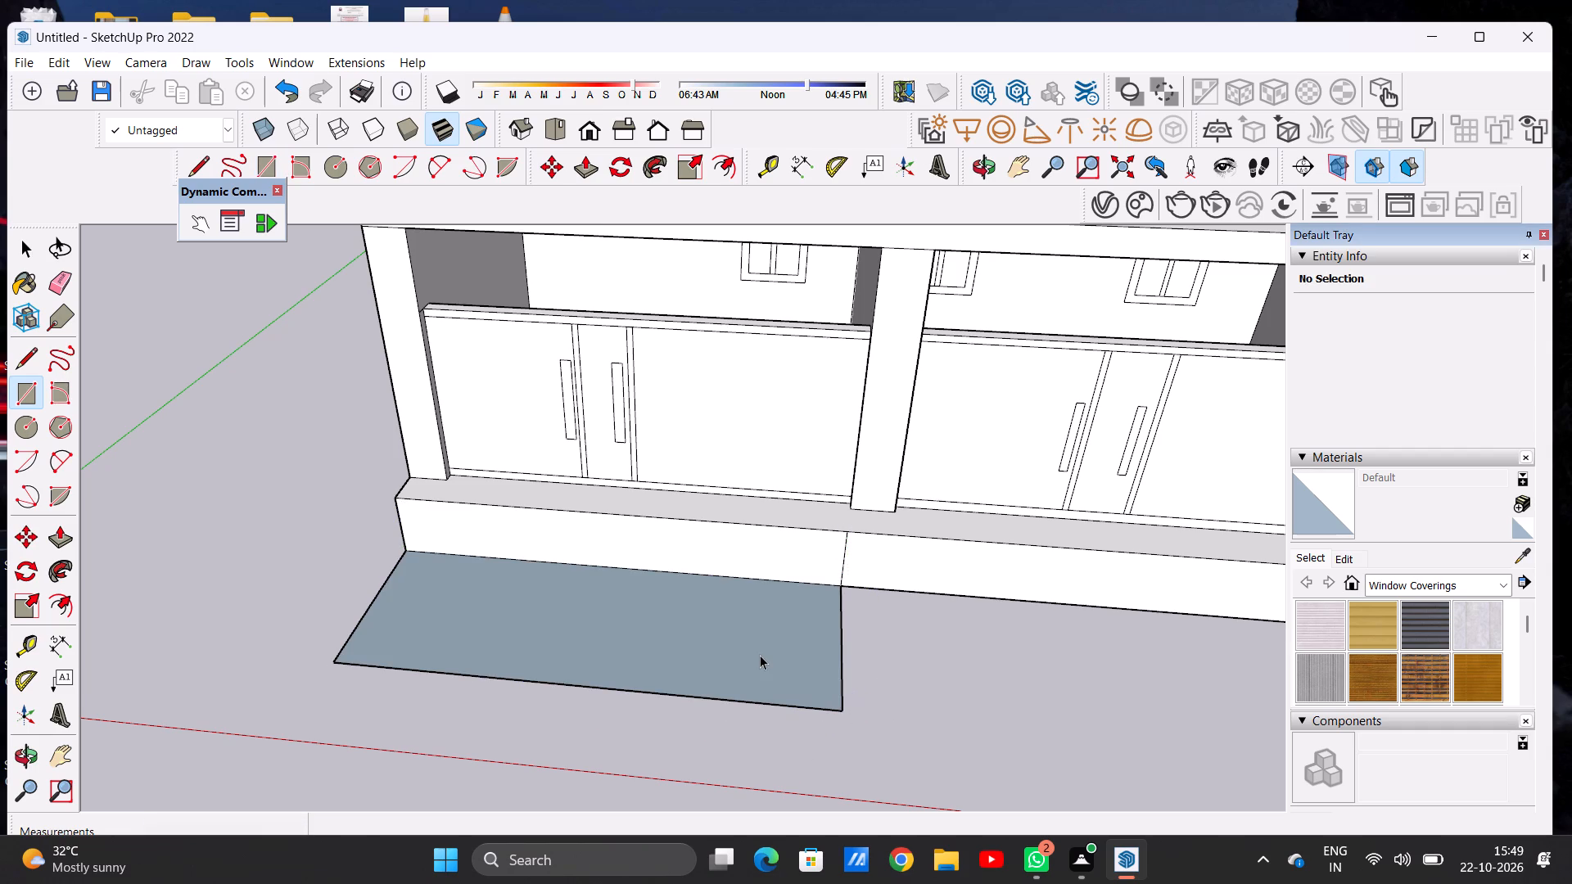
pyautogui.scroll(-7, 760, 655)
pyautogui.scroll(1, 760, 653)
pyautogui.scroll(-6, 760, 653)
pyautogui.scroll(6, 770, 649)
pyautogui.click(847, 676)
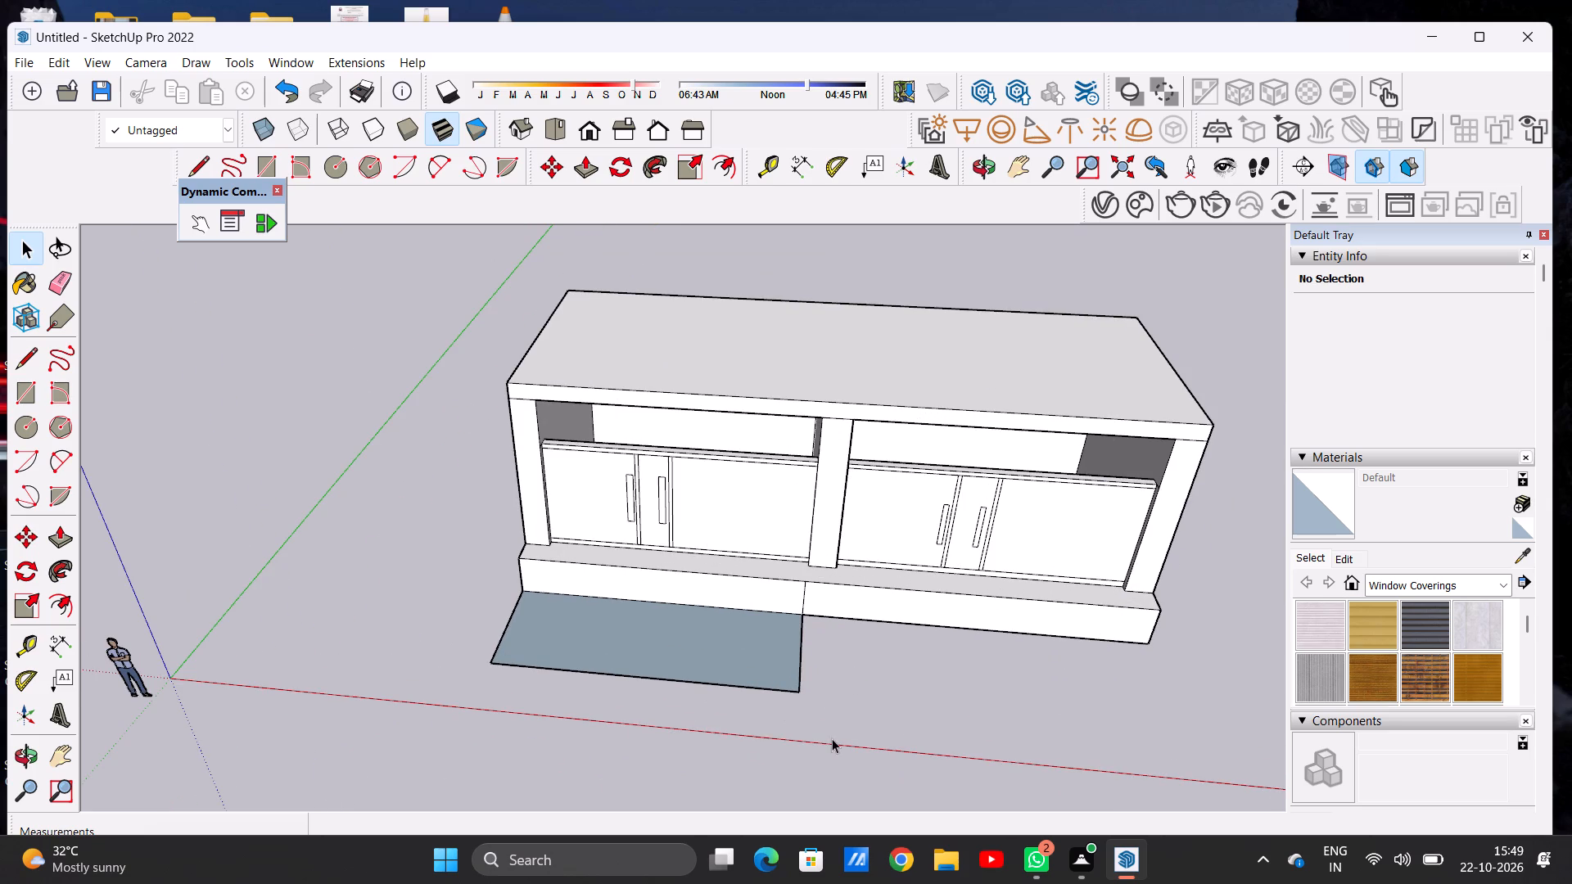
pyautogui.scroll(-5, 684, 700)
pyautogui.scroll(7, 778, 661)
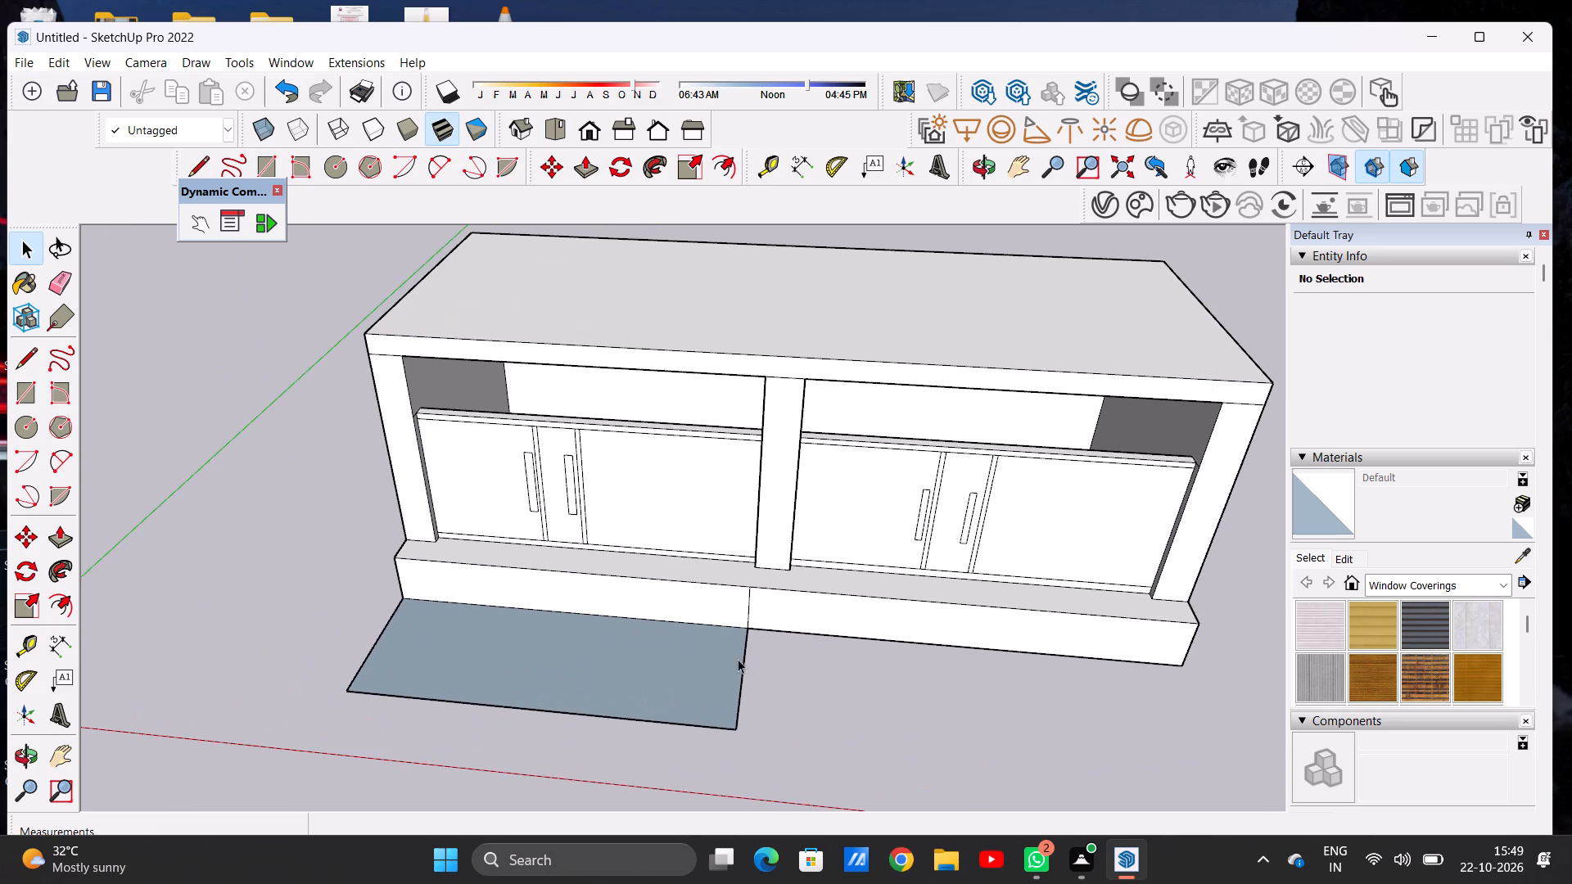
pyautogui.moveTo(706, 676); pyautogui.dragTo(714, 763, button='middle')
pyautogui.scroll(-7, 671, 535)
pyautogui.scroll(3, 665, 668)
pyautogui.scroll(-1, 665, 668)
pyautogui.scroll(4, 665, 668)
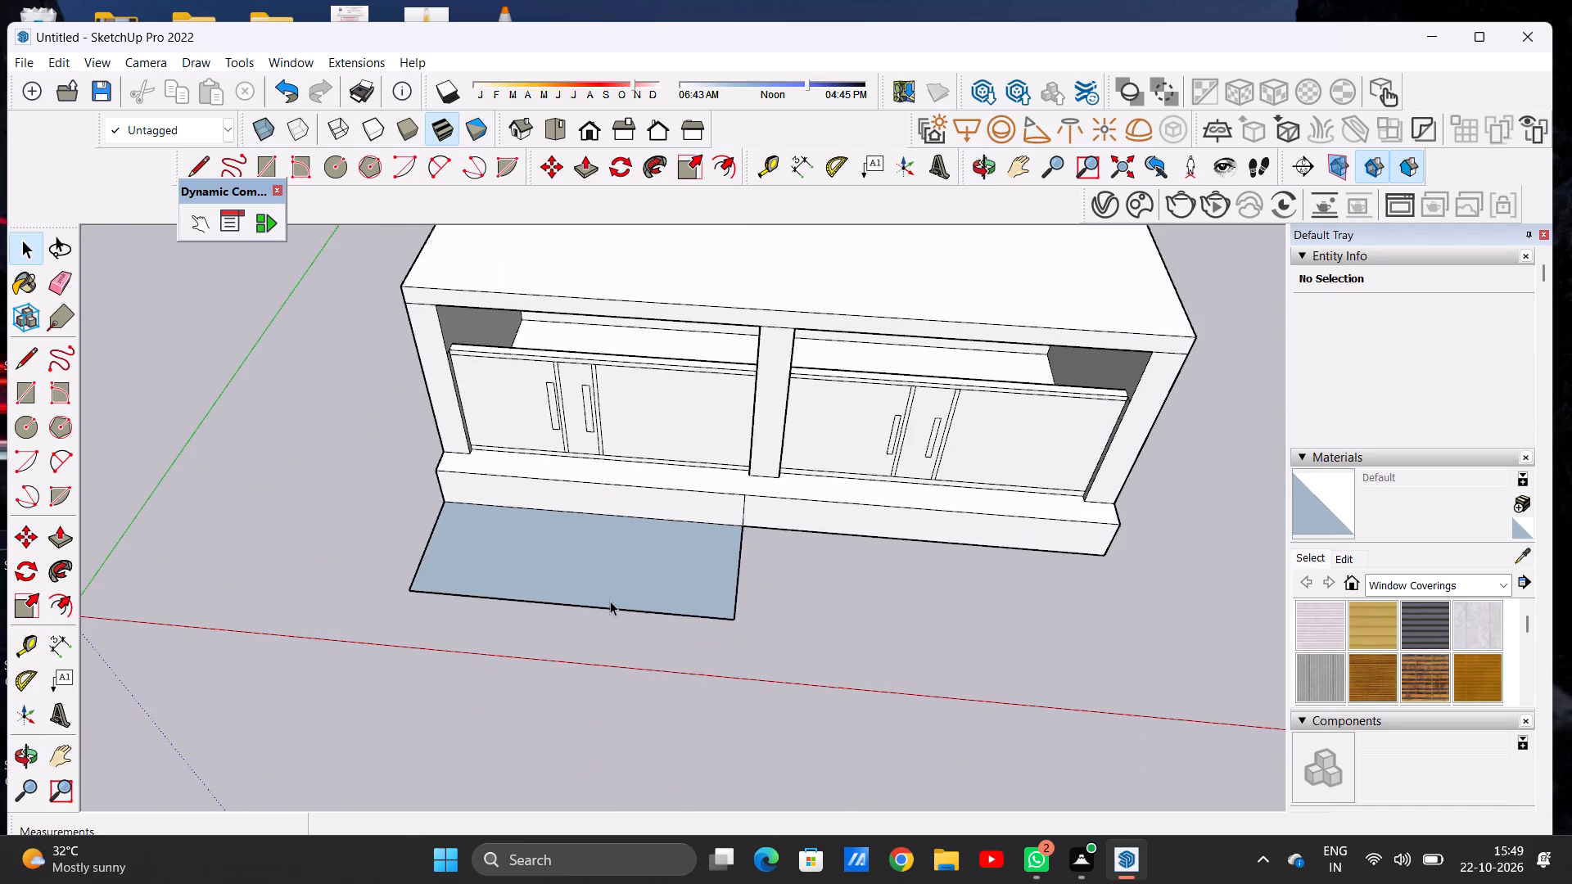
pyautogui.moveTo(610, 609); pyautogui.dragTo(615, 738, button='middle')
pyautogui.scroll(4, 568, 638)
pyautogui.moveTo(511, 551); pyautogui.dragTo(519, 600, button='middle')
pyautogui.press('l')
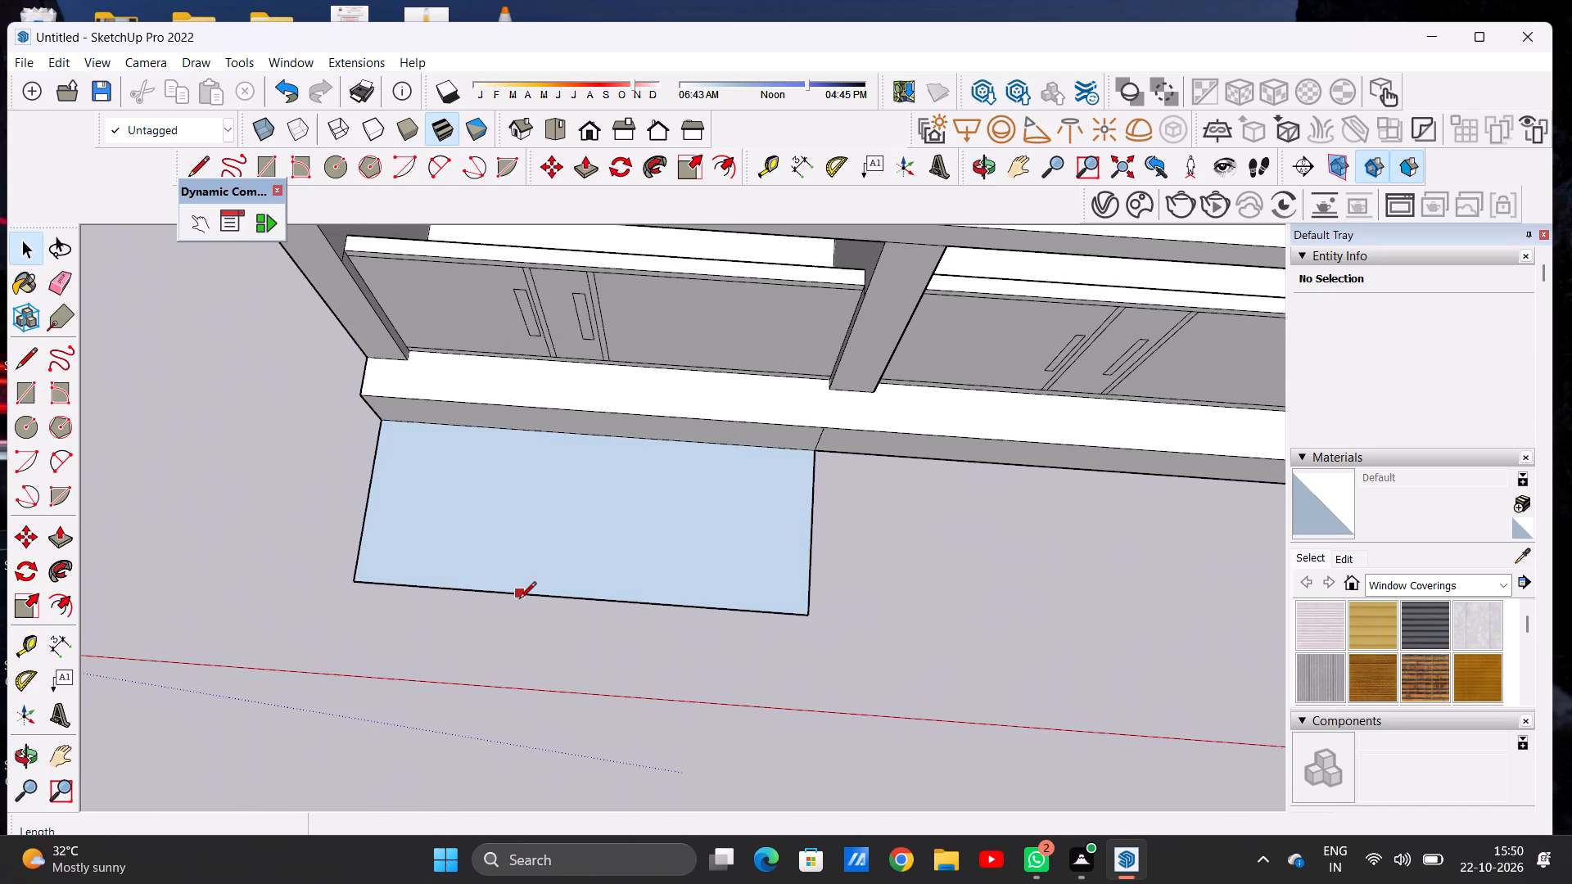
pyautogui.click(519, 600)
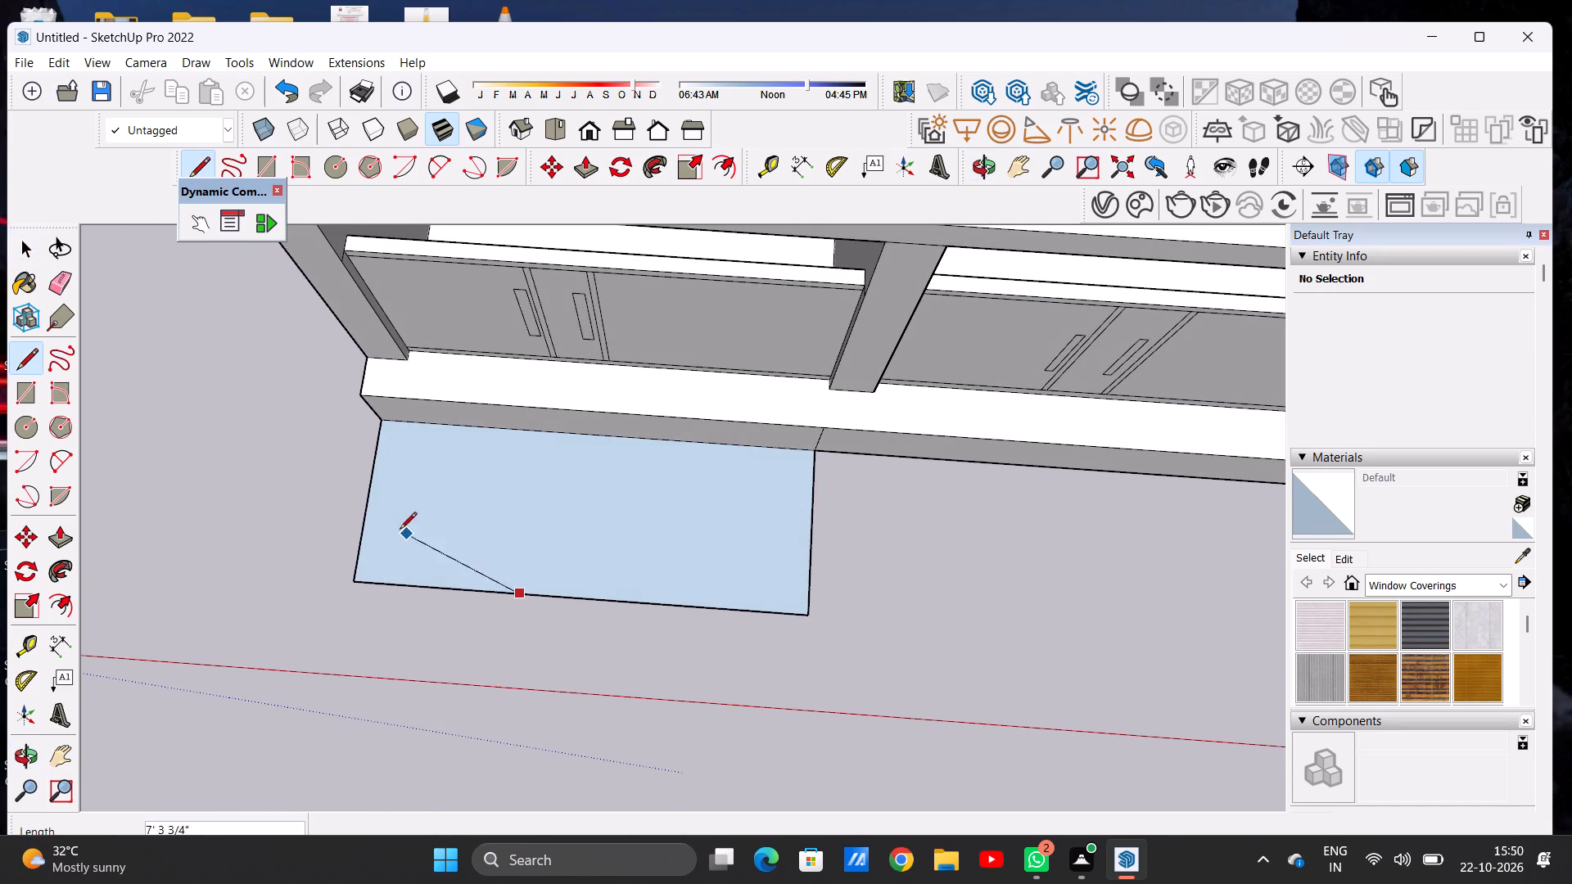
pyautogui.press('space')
# Draw a line about 24' 8 5/8" long across the ground rectangle near and parallel to its outer long edge, with back edges displayed.
pyautogui.write('LK')
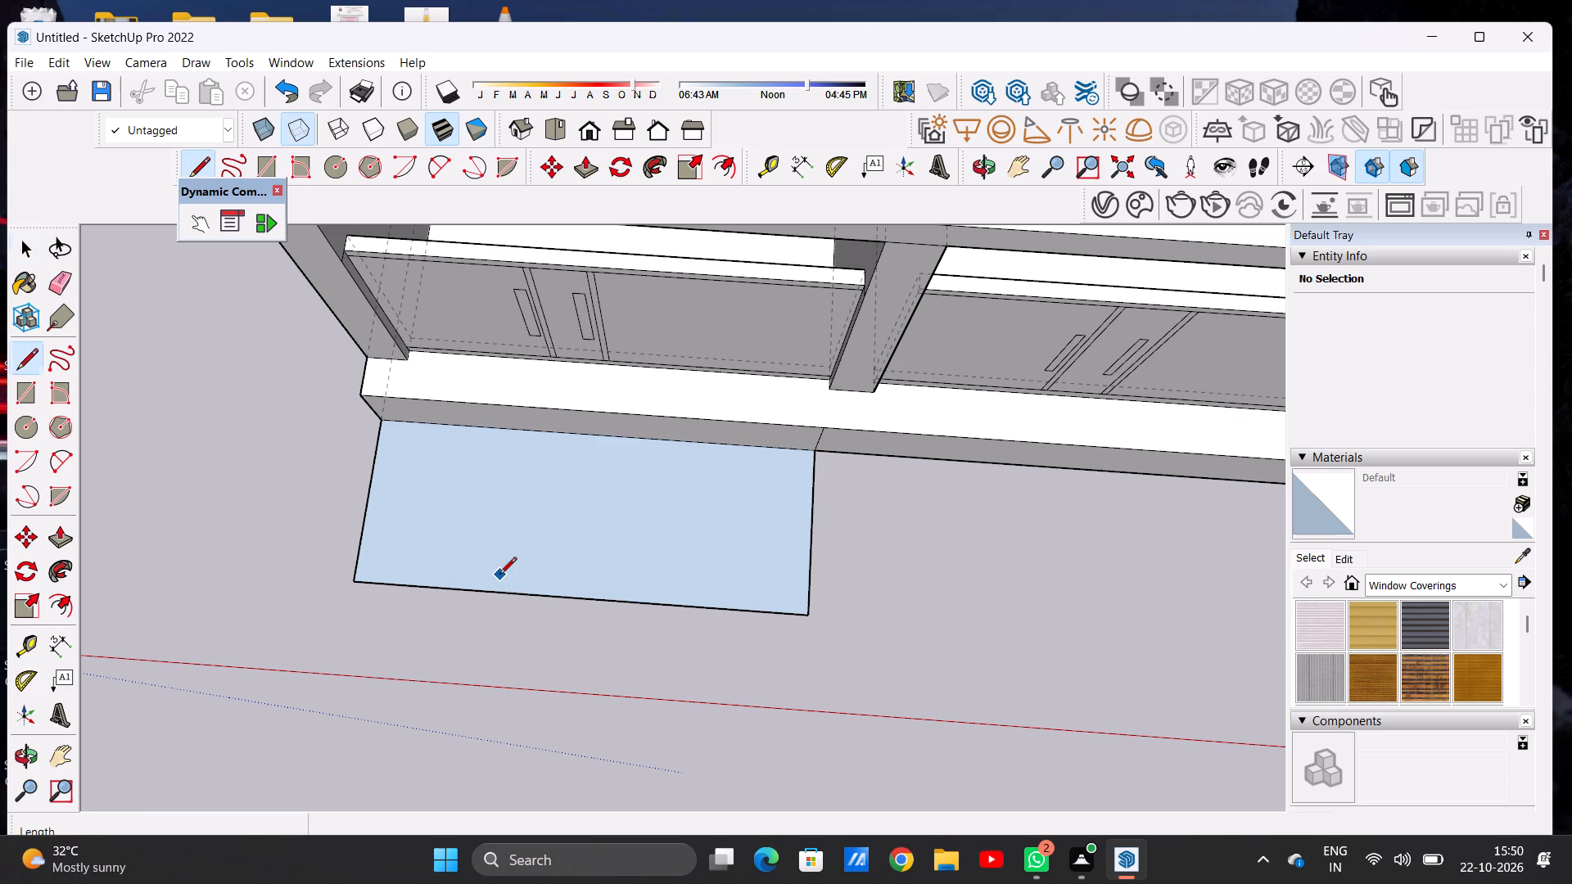
pyautogui.click(359, 543)
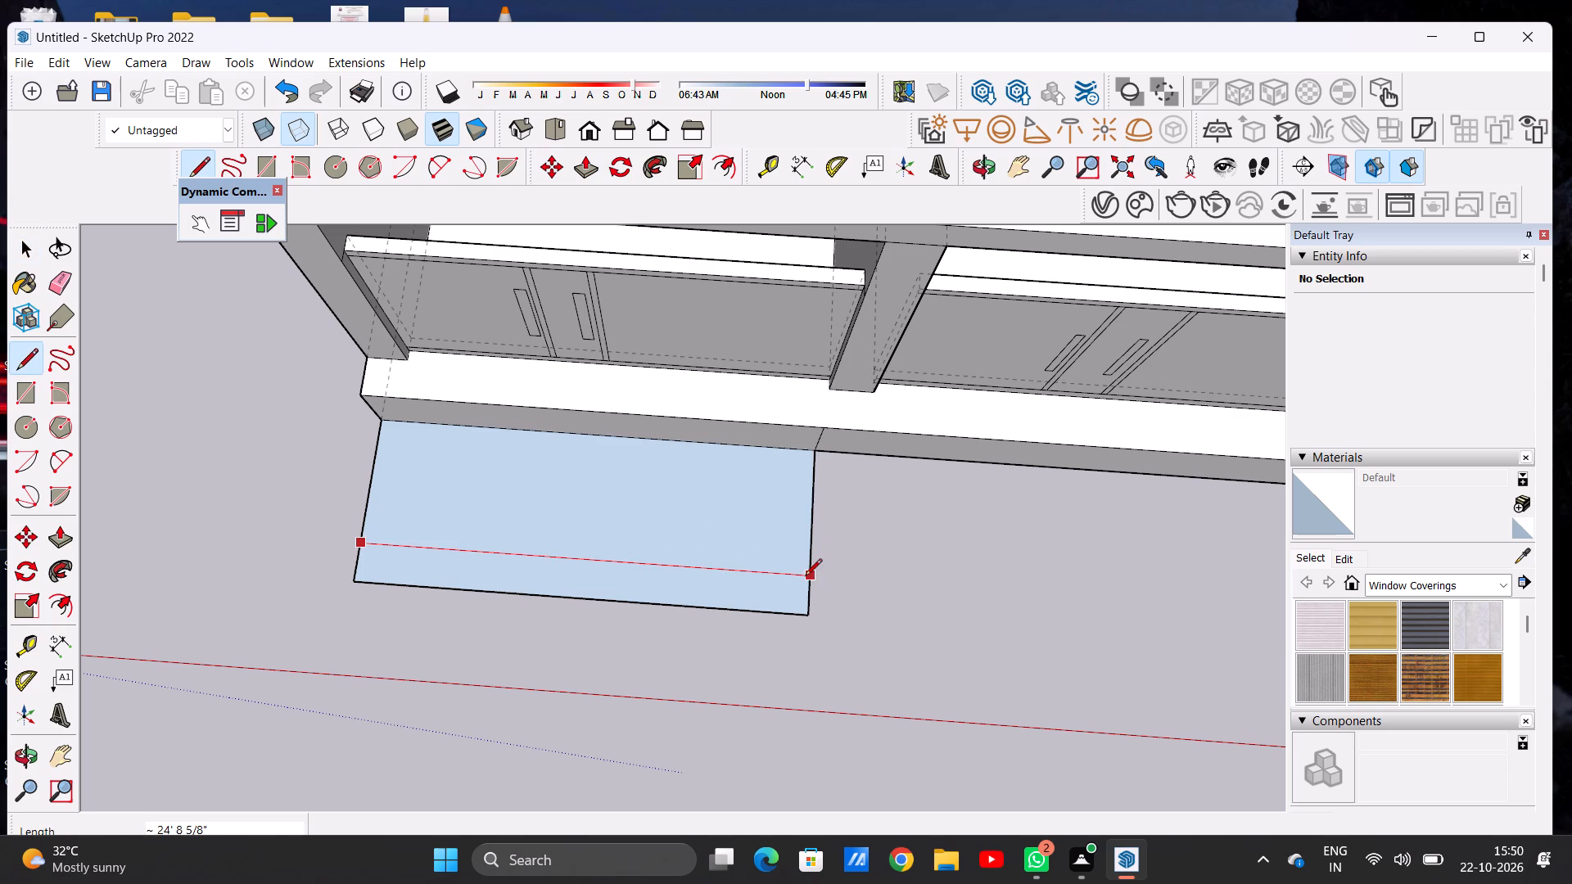
pyautogui.click(805, 577)
pyautogui.press('space')
pyautogui.write('M')
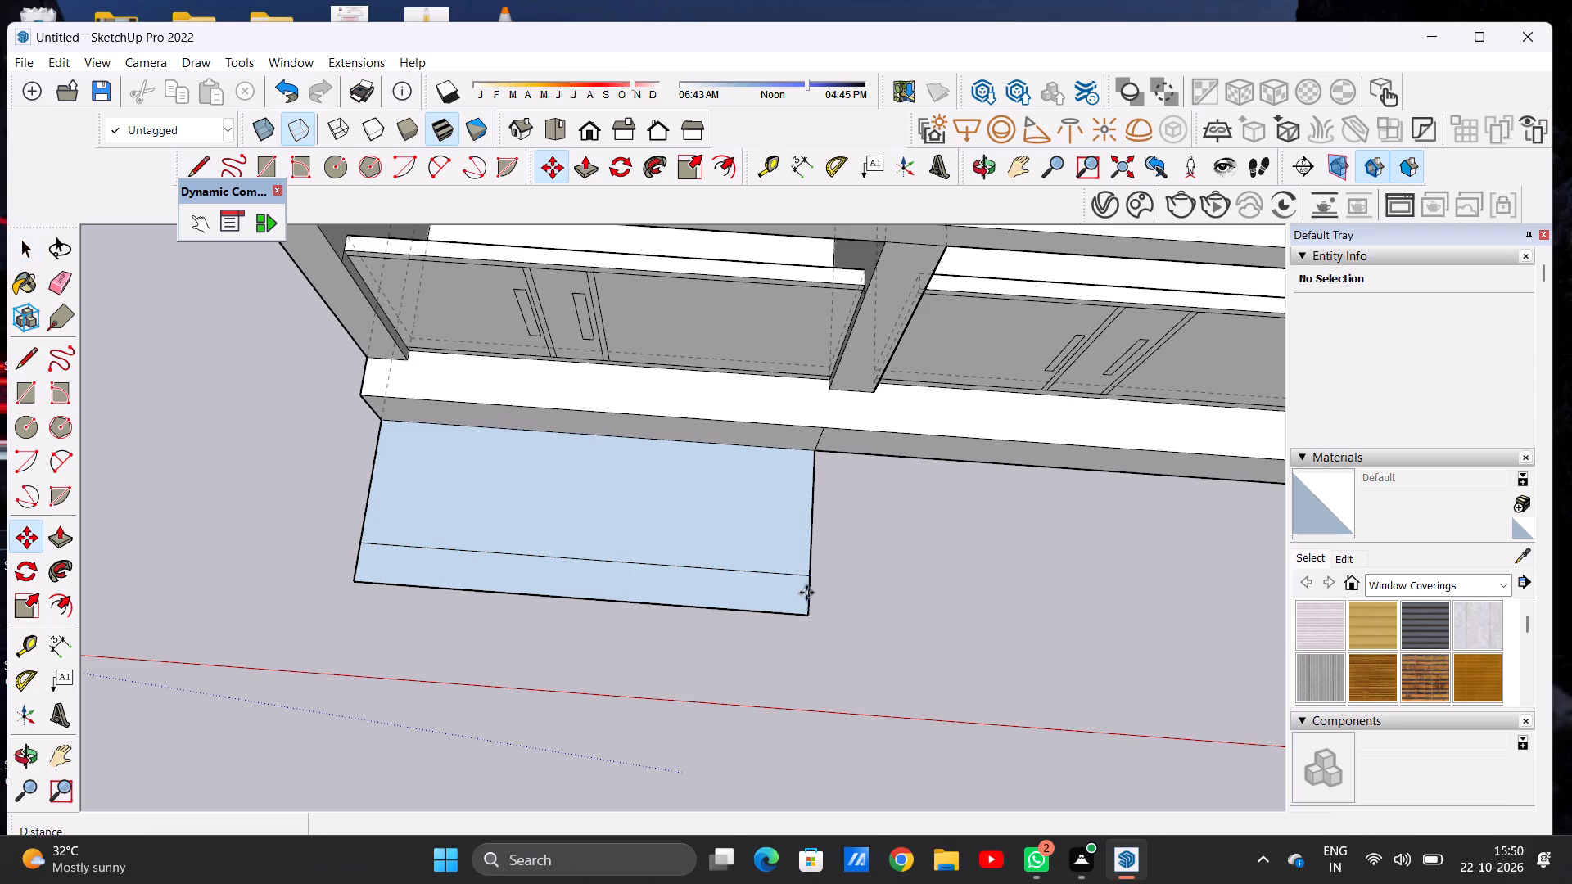
pyautogui.press('space')
# Erase the ground rectangle's outer long edge and leftover side edge pieces beyond the new line.
pyautogui.write('E')
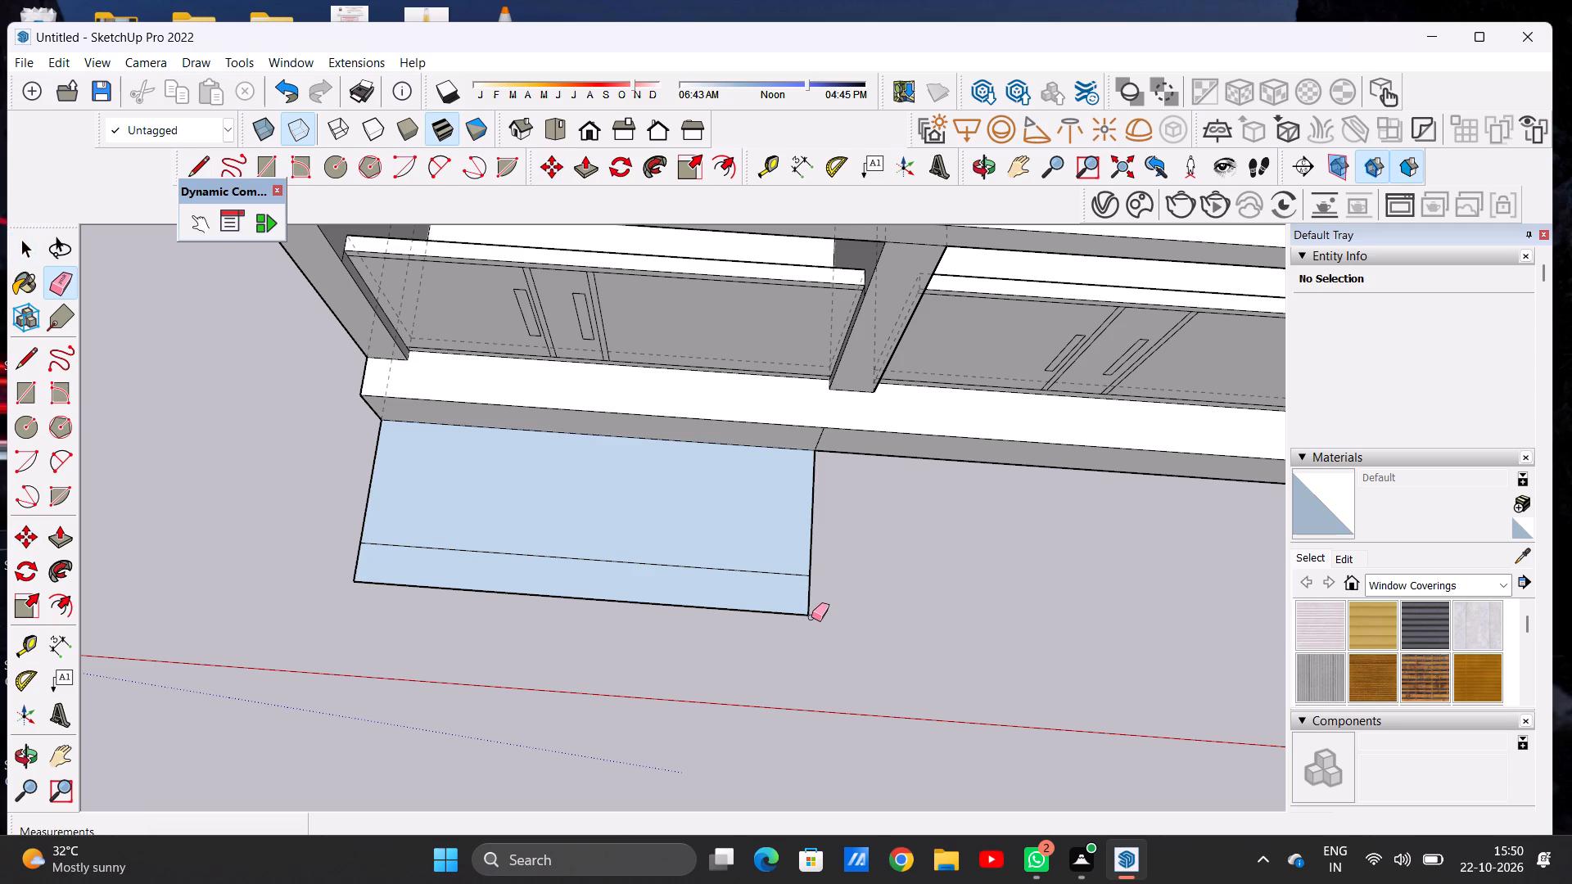
pyautogui.click(808, 616)
pyautogui.scroll(4, 340, 587)
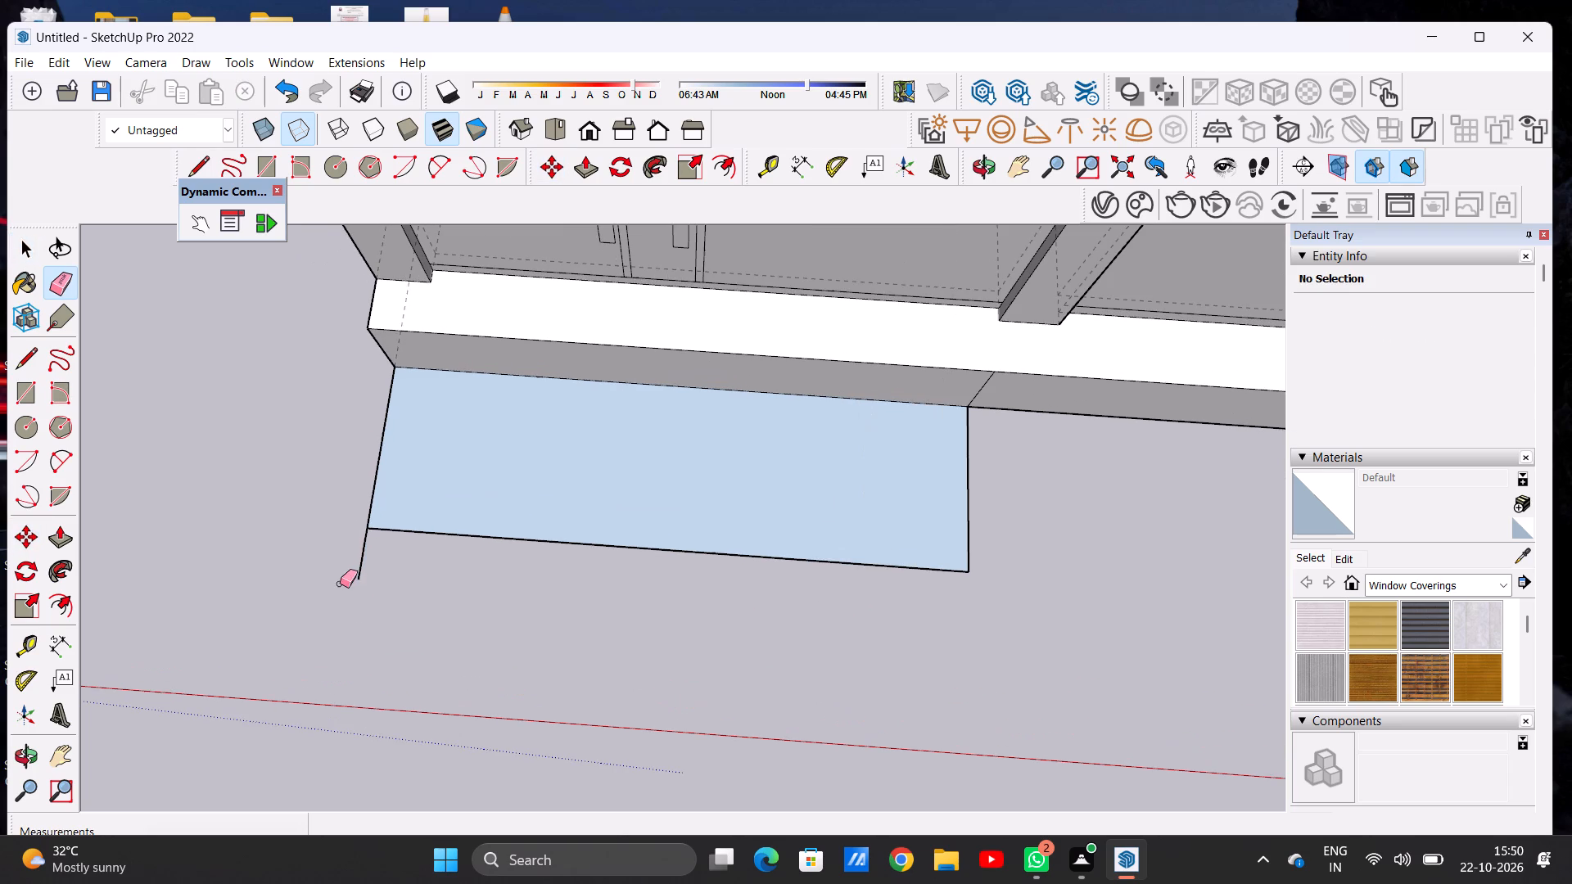
pyautogui.moveTo(347, 552); pyautogui.dragTo(425, 563)
pyautogui.press('space')
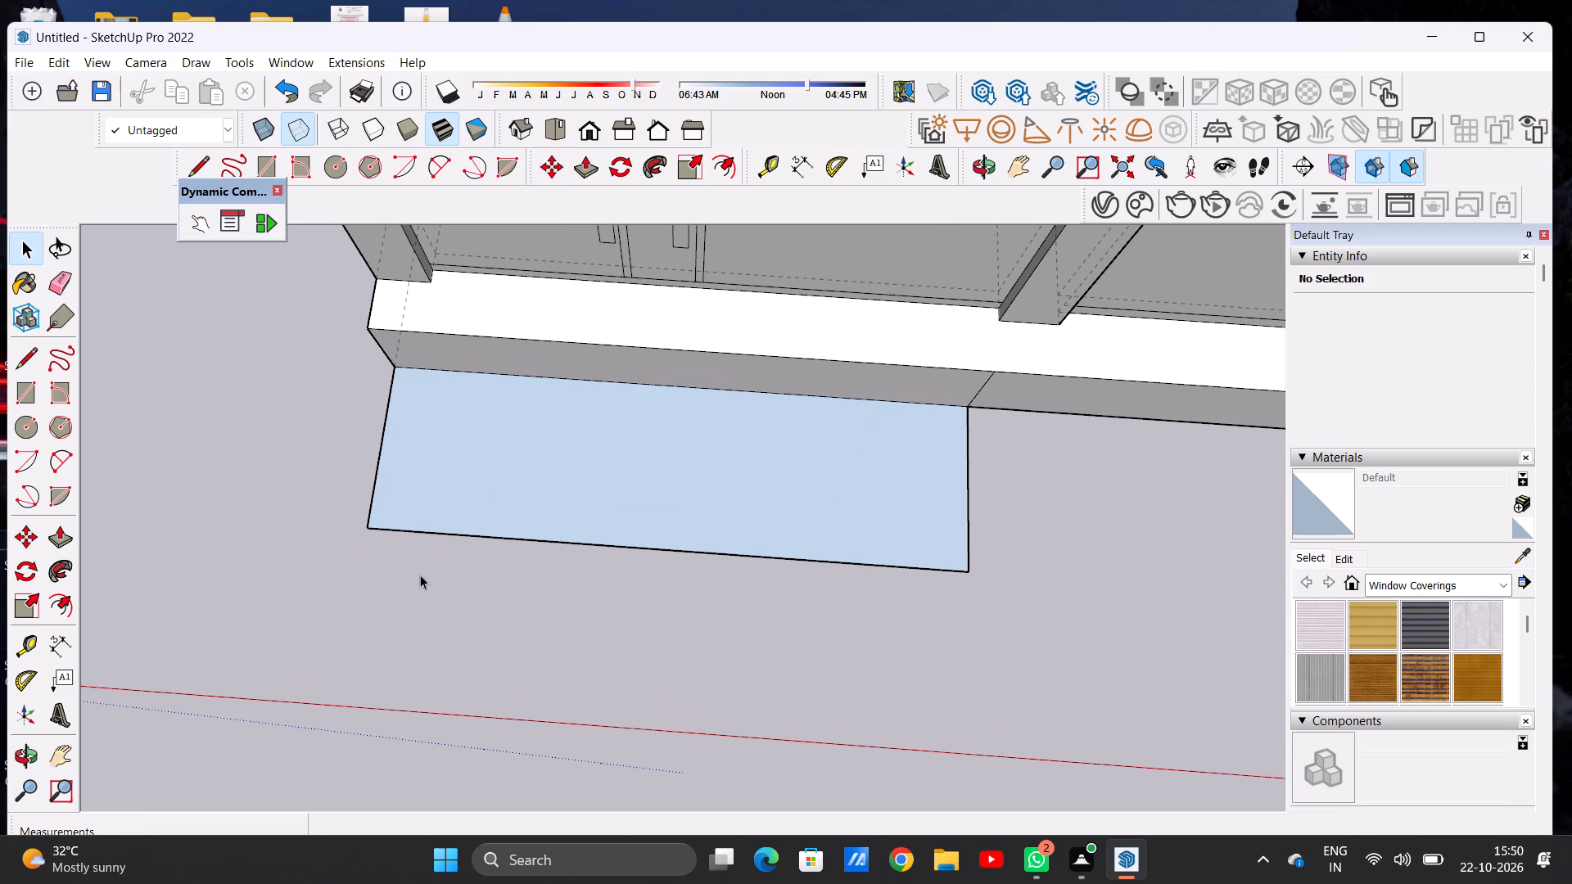
# Turn off the dashed back-edge display.
pyautogui.scroll(-15, 428, 596)
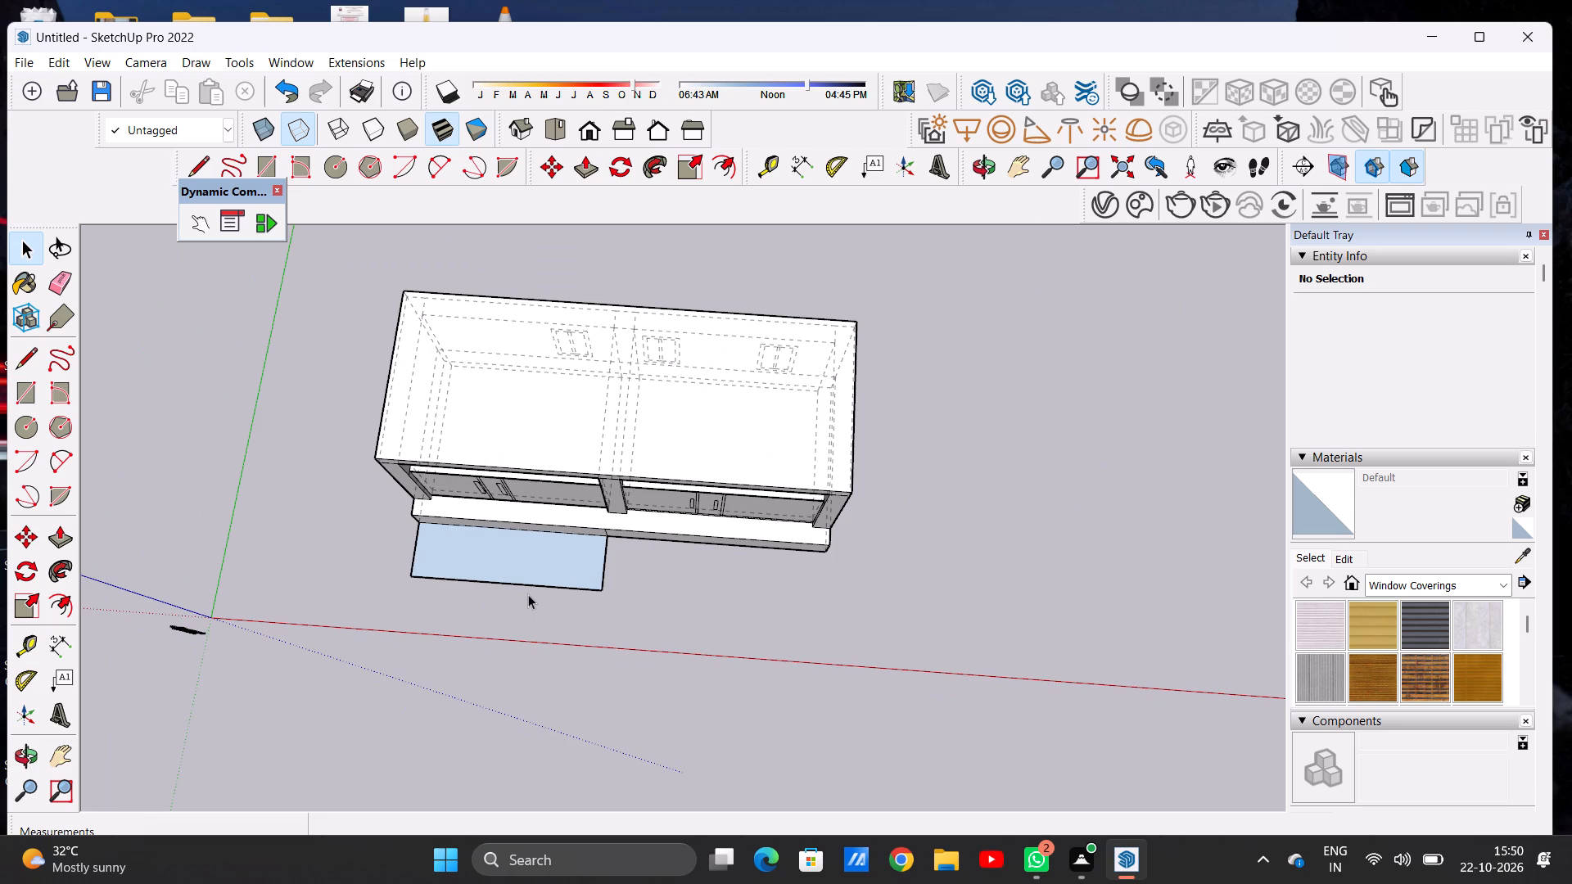
pyautogui.scroll(1, 528, 594)
pyautogui.scroll(-1, 528, 594)
pyautogui.scroll(3, 528, 594)
pyautogui.moveTo(555, 593); pyautogui.dragTo(568, 363, button='middle')
pyautogui.scroll(1, 558, 435)
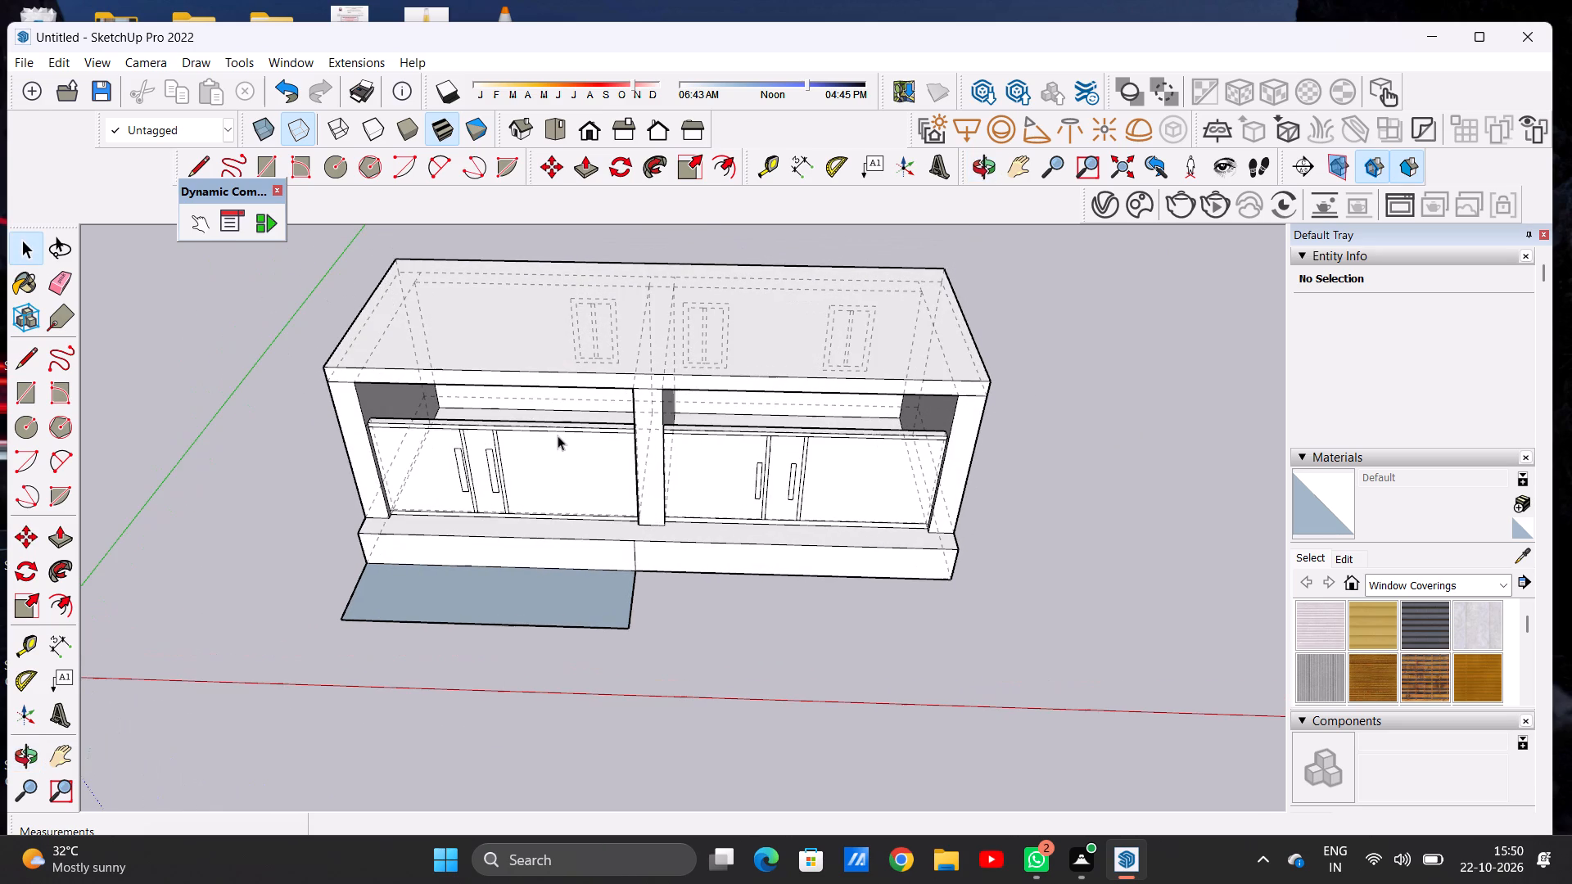
pyautogui.press('k')
# Divide the ground rectangle into three roughly equal strips with two lines about 24' 8 5/8" long, parallel to the base.
pyautogui.scroll(-3, 598, 525)
pyautogui.scroll(5, 558, 585)
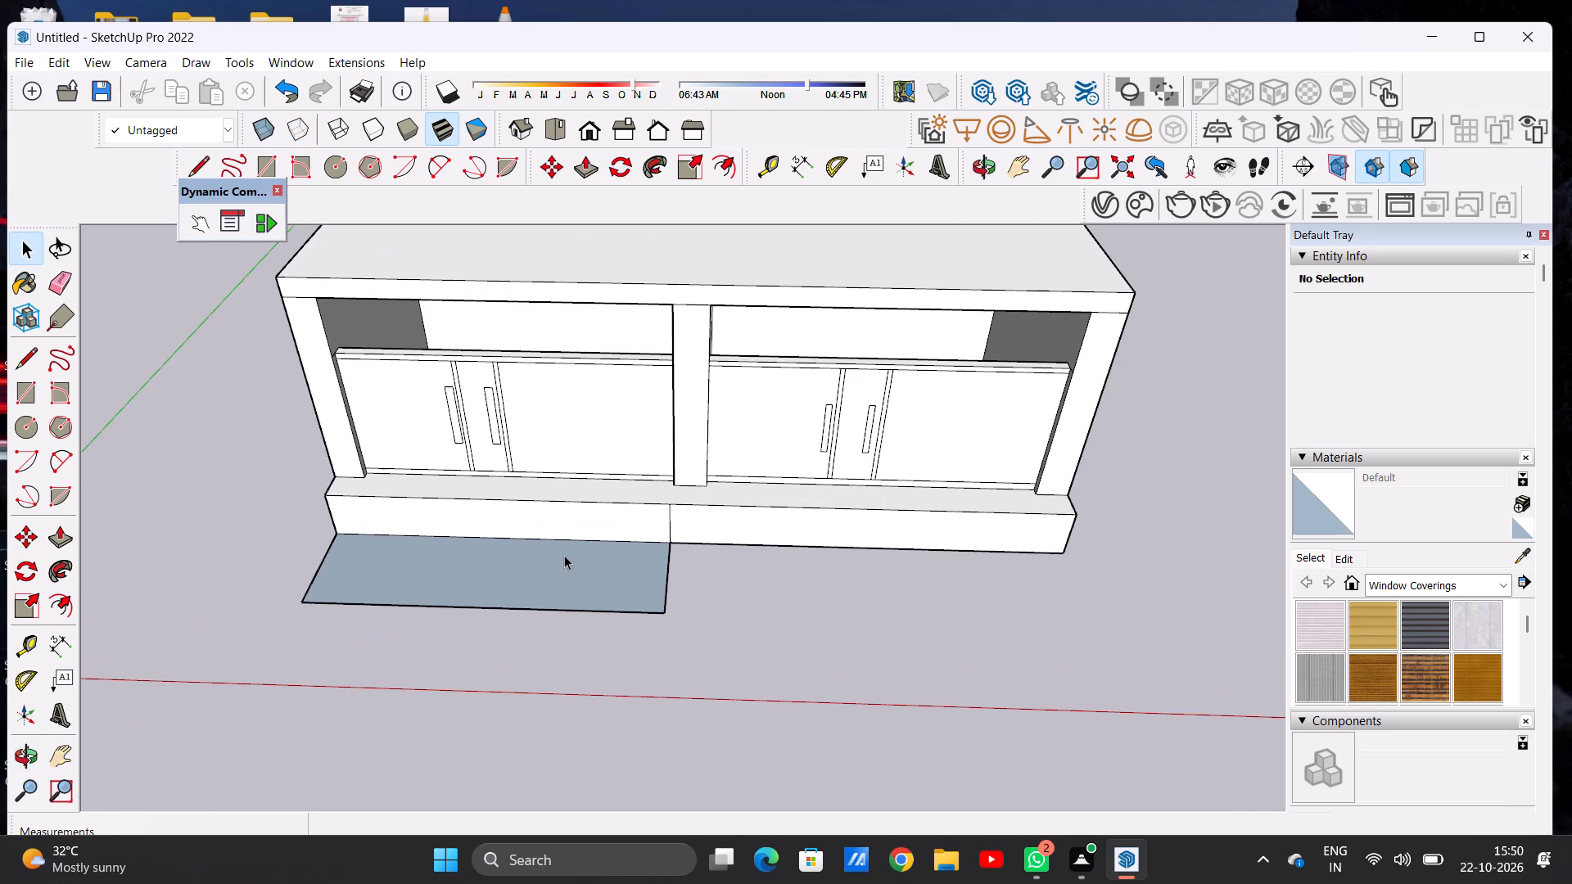
pyautogui.moveTo(564, 555); pyautogui.dragTo(560, 714, button='middle')
pyautogui.moveTo(560, 714); pyautogui.dragTo(659, 725, button='middle')
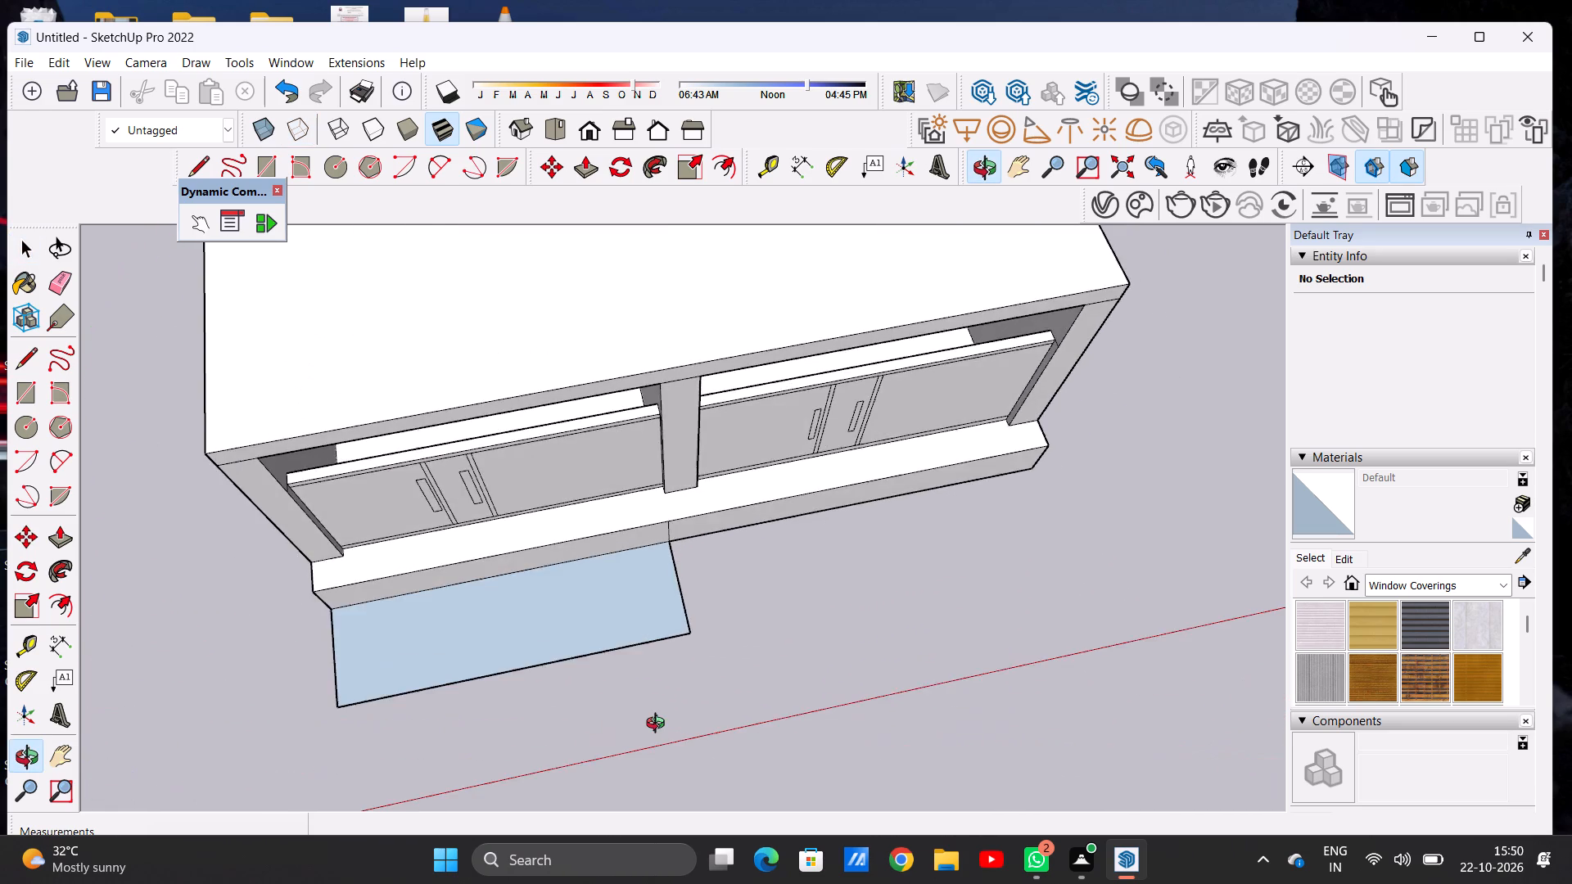
pyautogui.moveTo(659, 725); pyautogui.dragTo(566, 704, button='middle')
pyautogui.scroll(2, 530, 598)
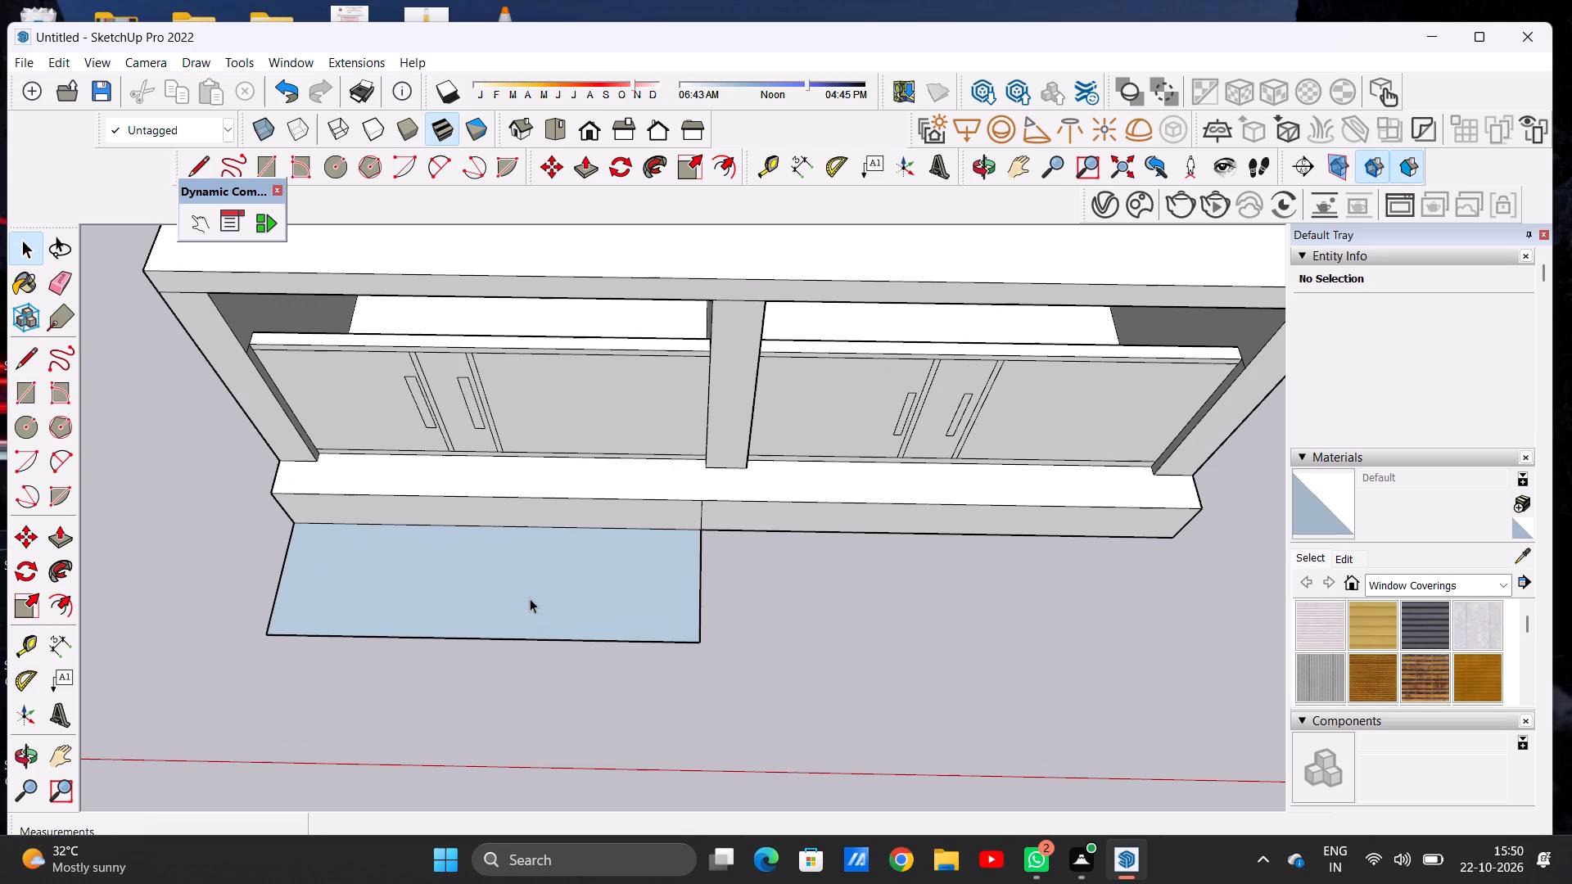
pyautogui.press('l')
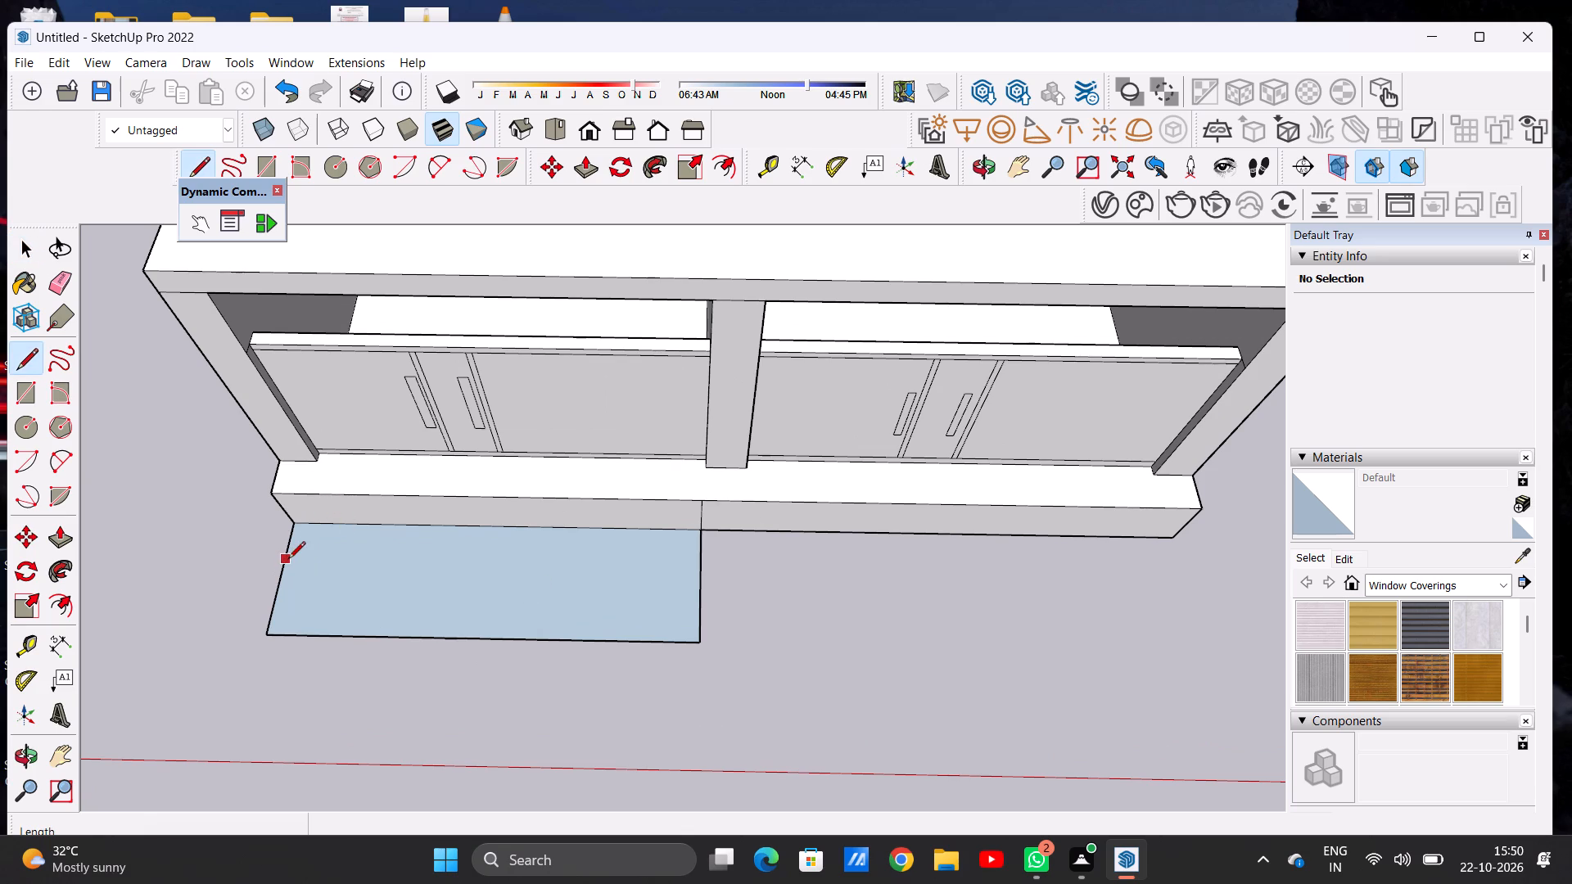
pyautogui.click(288, 560)
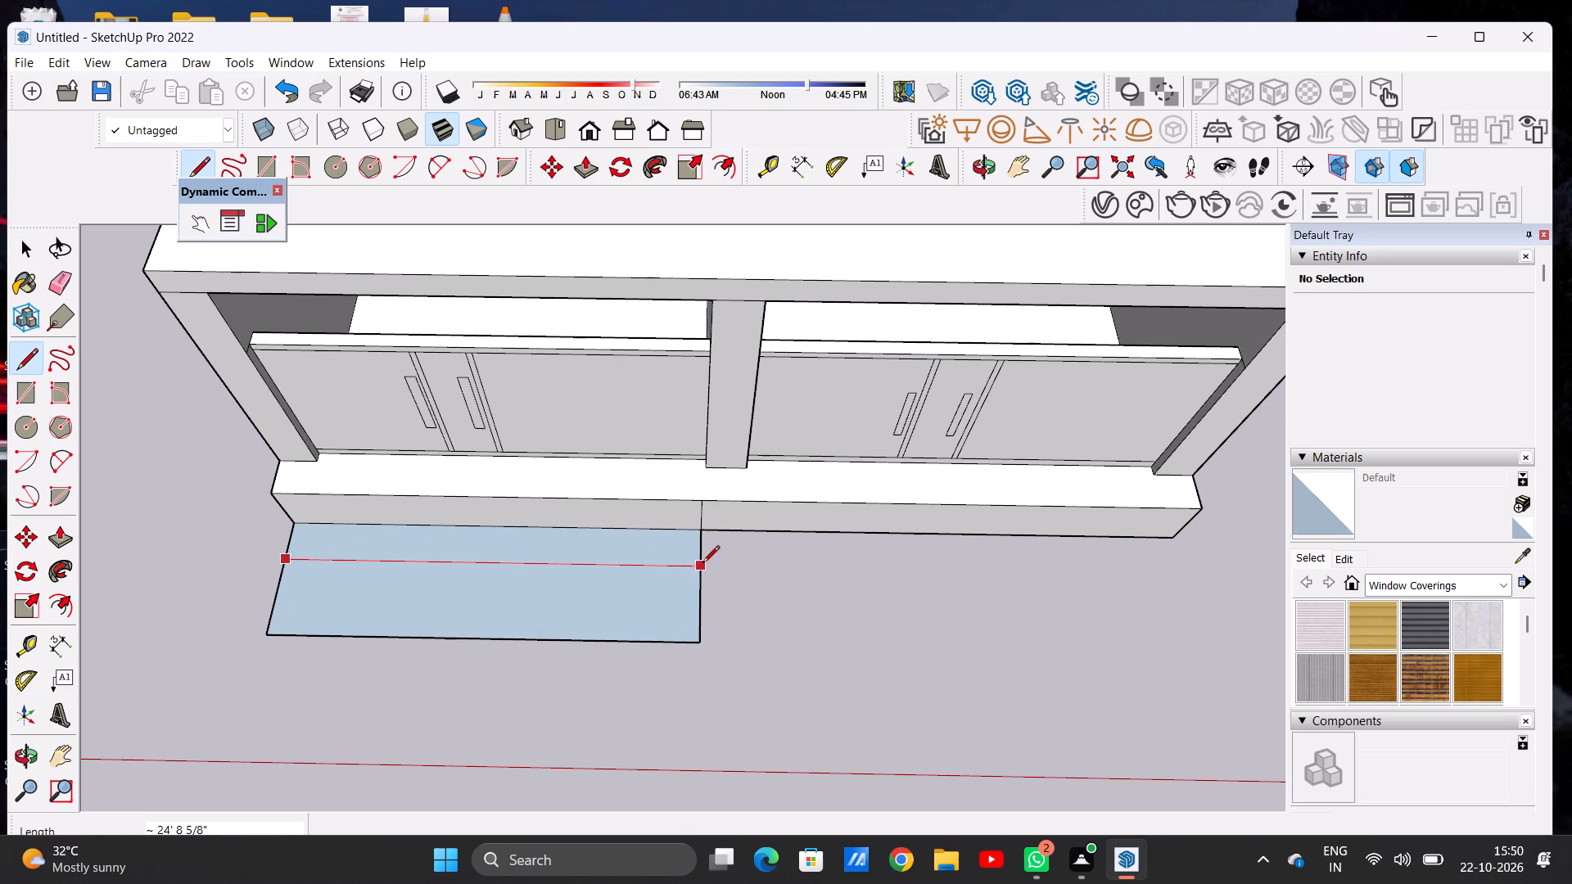
pyautogui.click(702, 564)
pyautogui.click(279, 596)
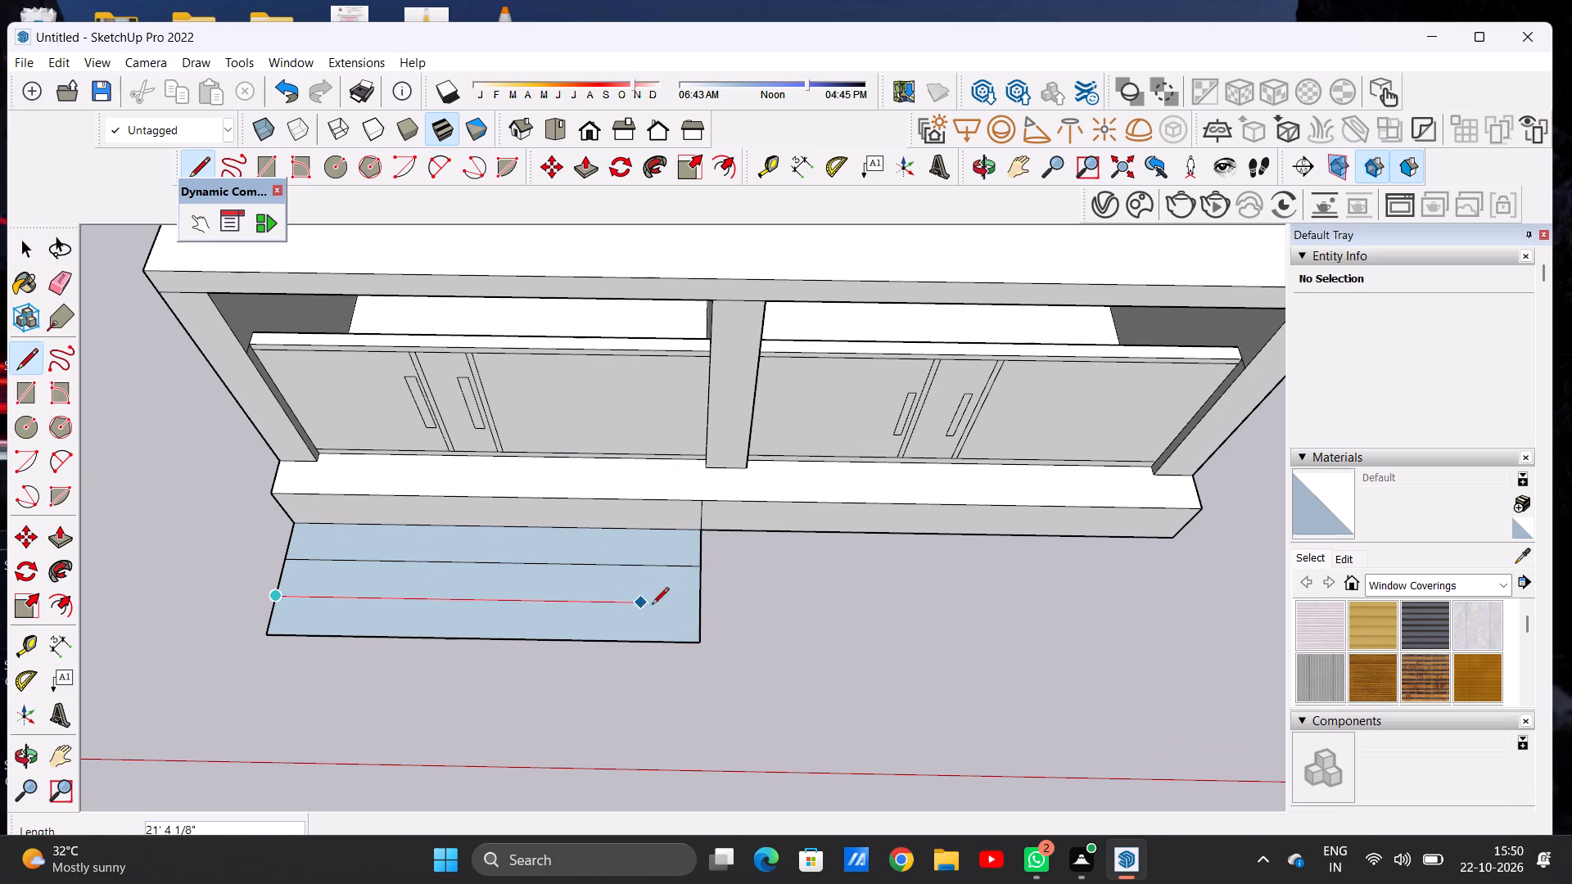
pyautogui.click(697, 605)
pyautogui.press('space')
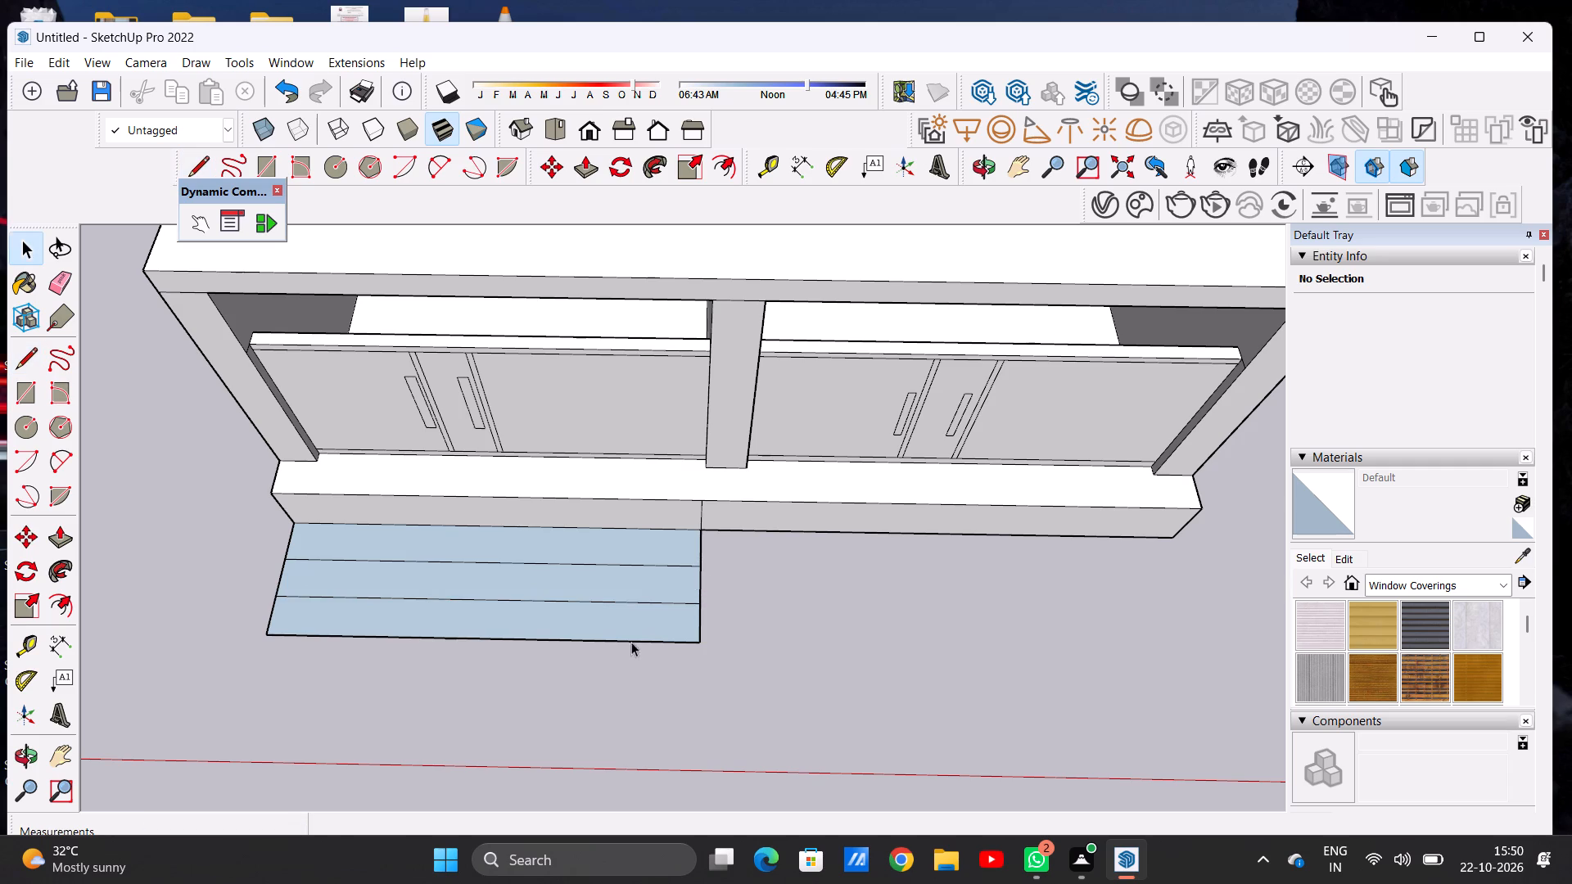
# Push/Pull the three ground strips up into descending steps about 3' 7 3/16", 2' 5 3/8" and 1' 5 5/16" high, tallest beside the base.
pyautogui.scroll(-7, 593, 641)
pyautogui.moveTo(704, 653); pyautogui.dragTo(364, 496, button='middle')
pyautogui.scroll(1, 540, 523)
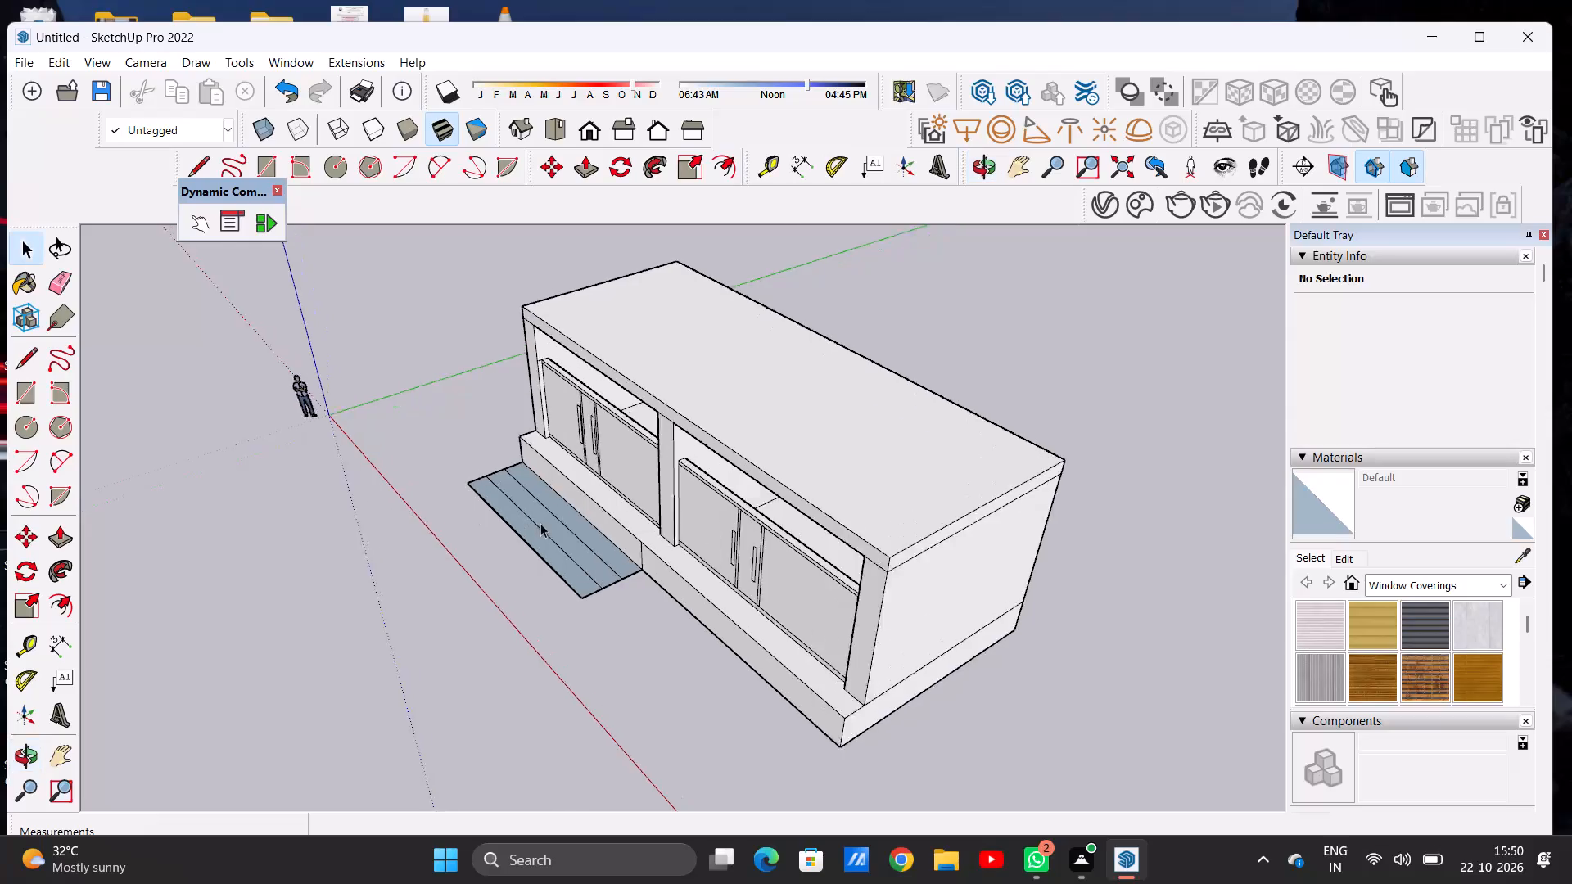
pyautogui.scroll(5, 540, 523)
pyautogui.scroll(6, 657, 553)
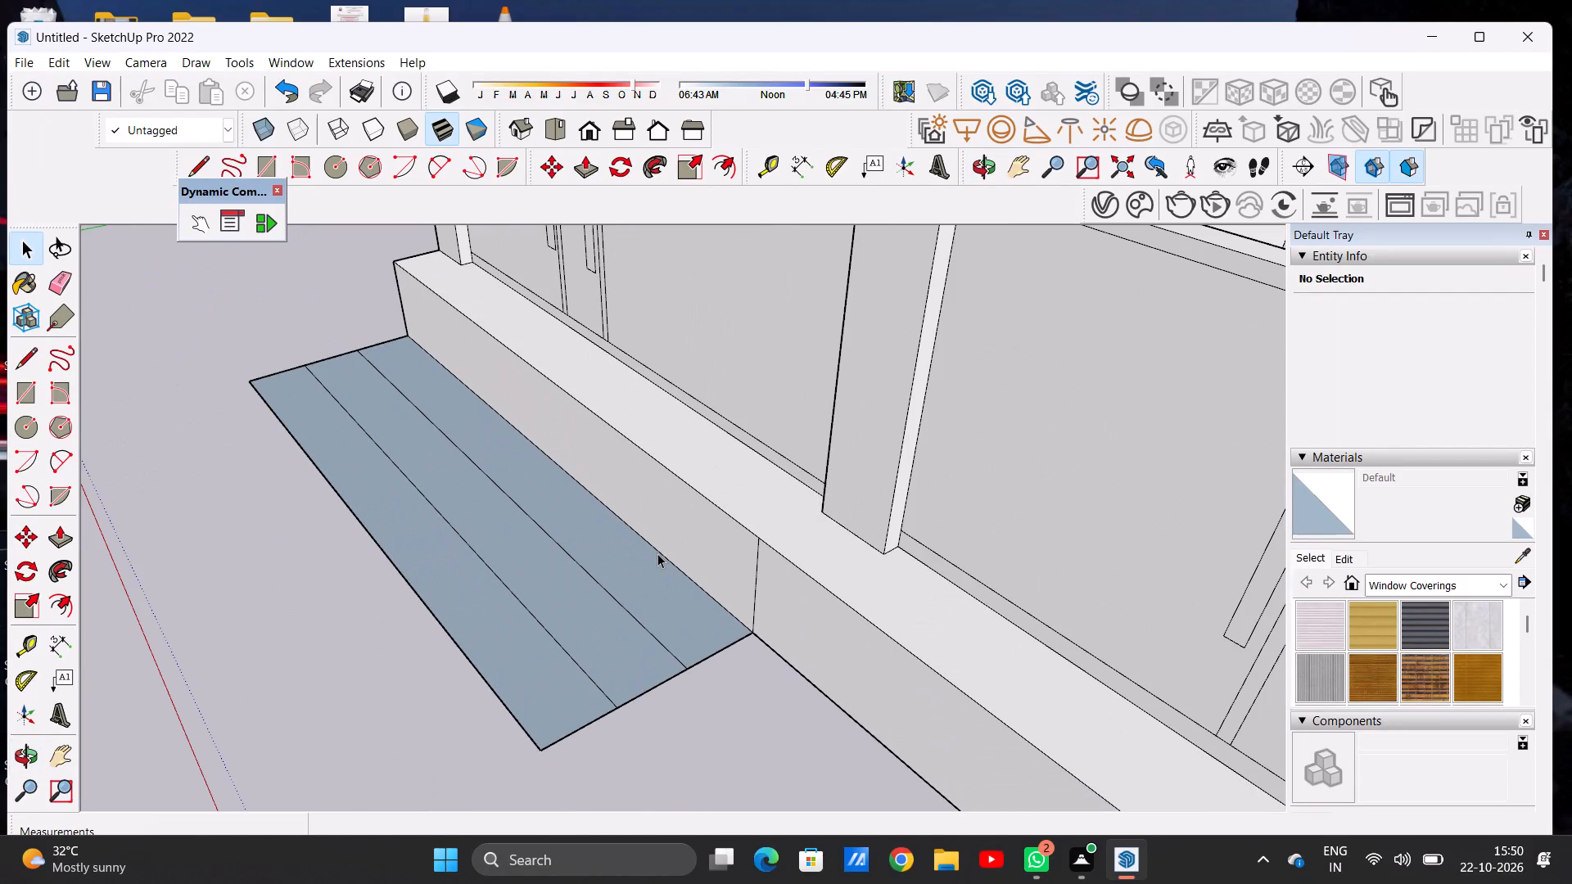
pyautogui.press('p')
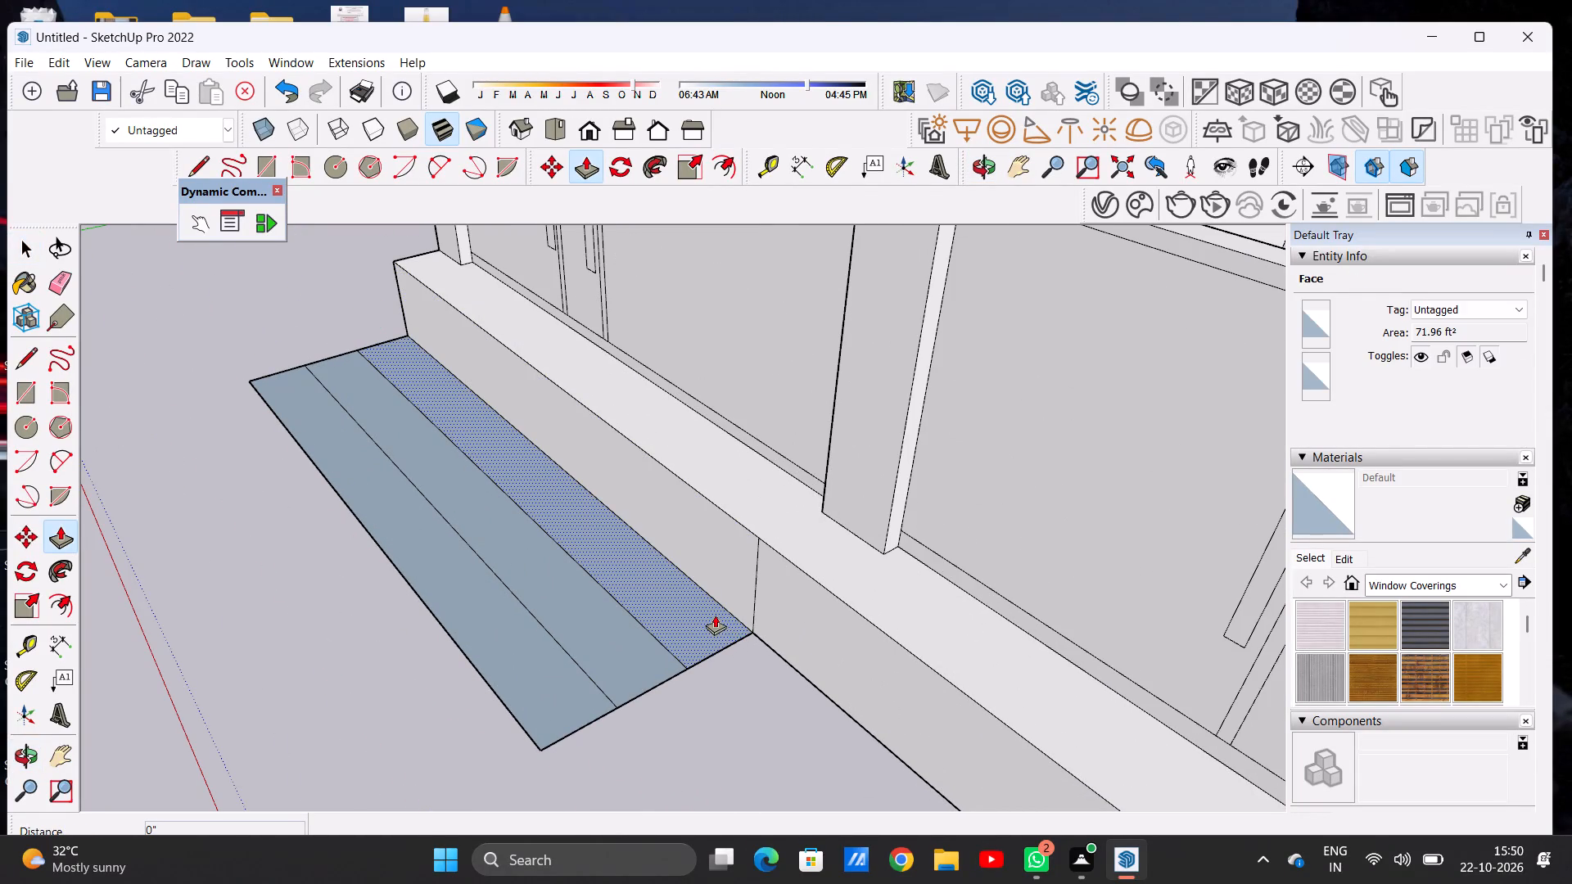
pyautogui.click(705, 612)
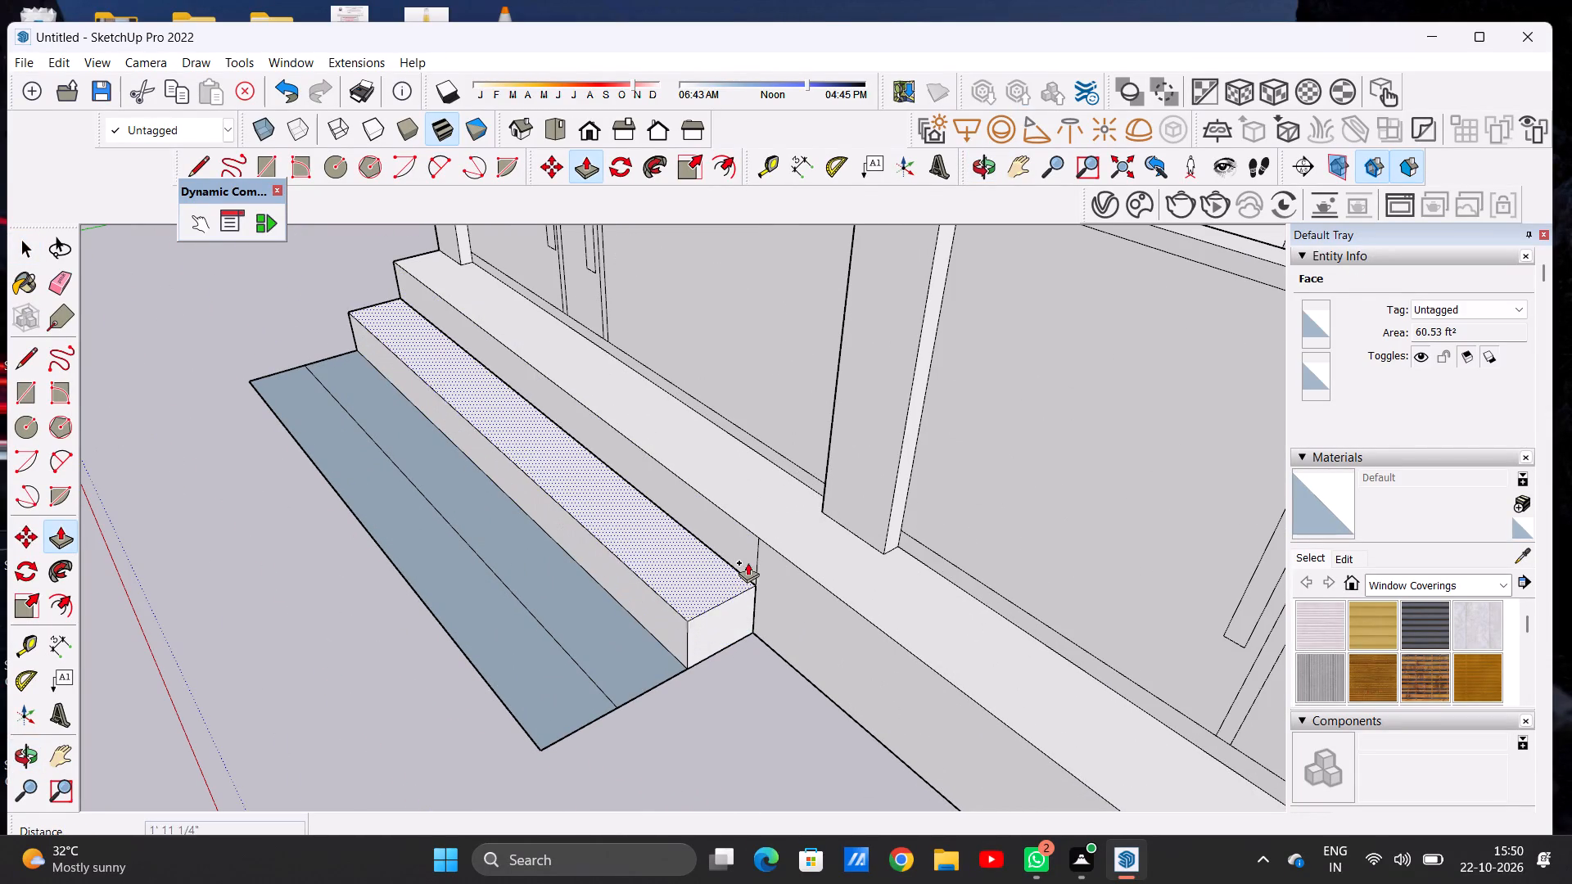
pyautogui.click(769, 536)
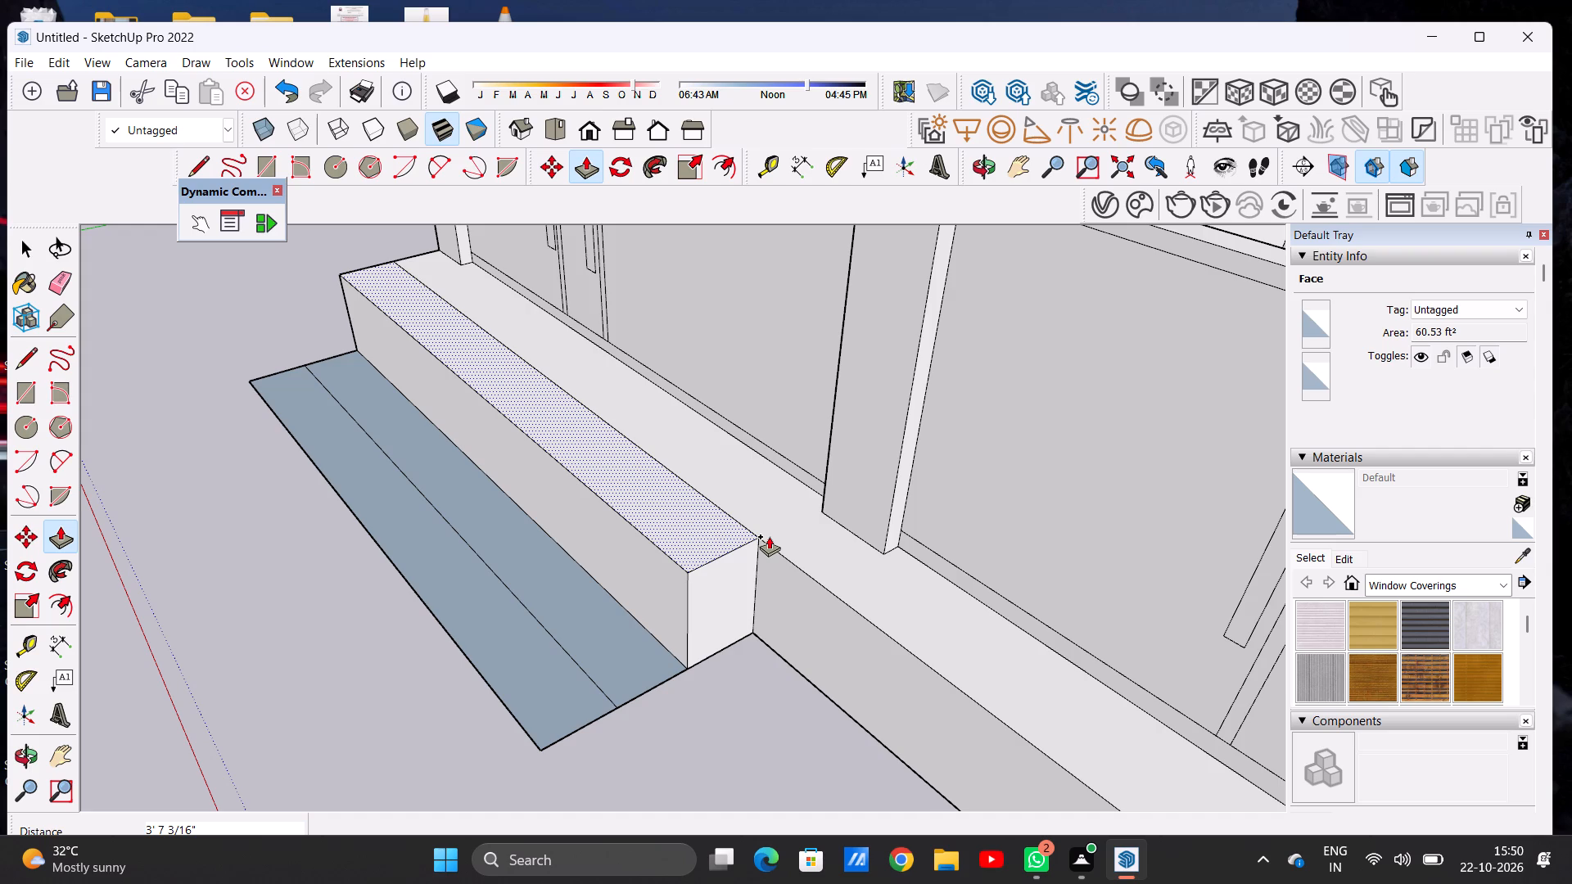
pyautogui.click(606, 670)
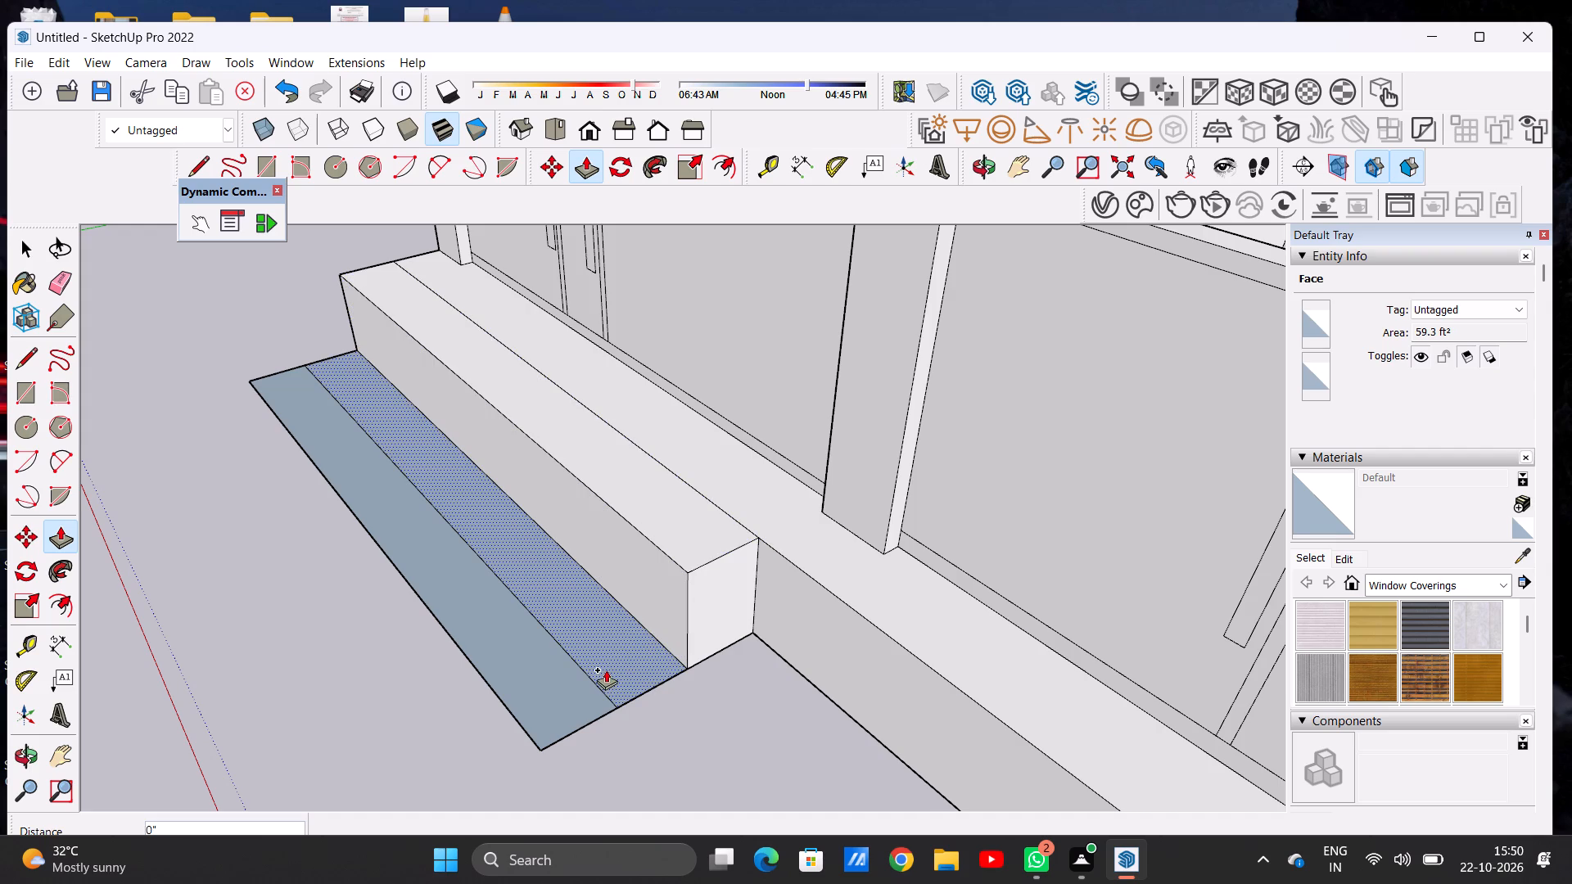
pyautogui.click(617, 605)
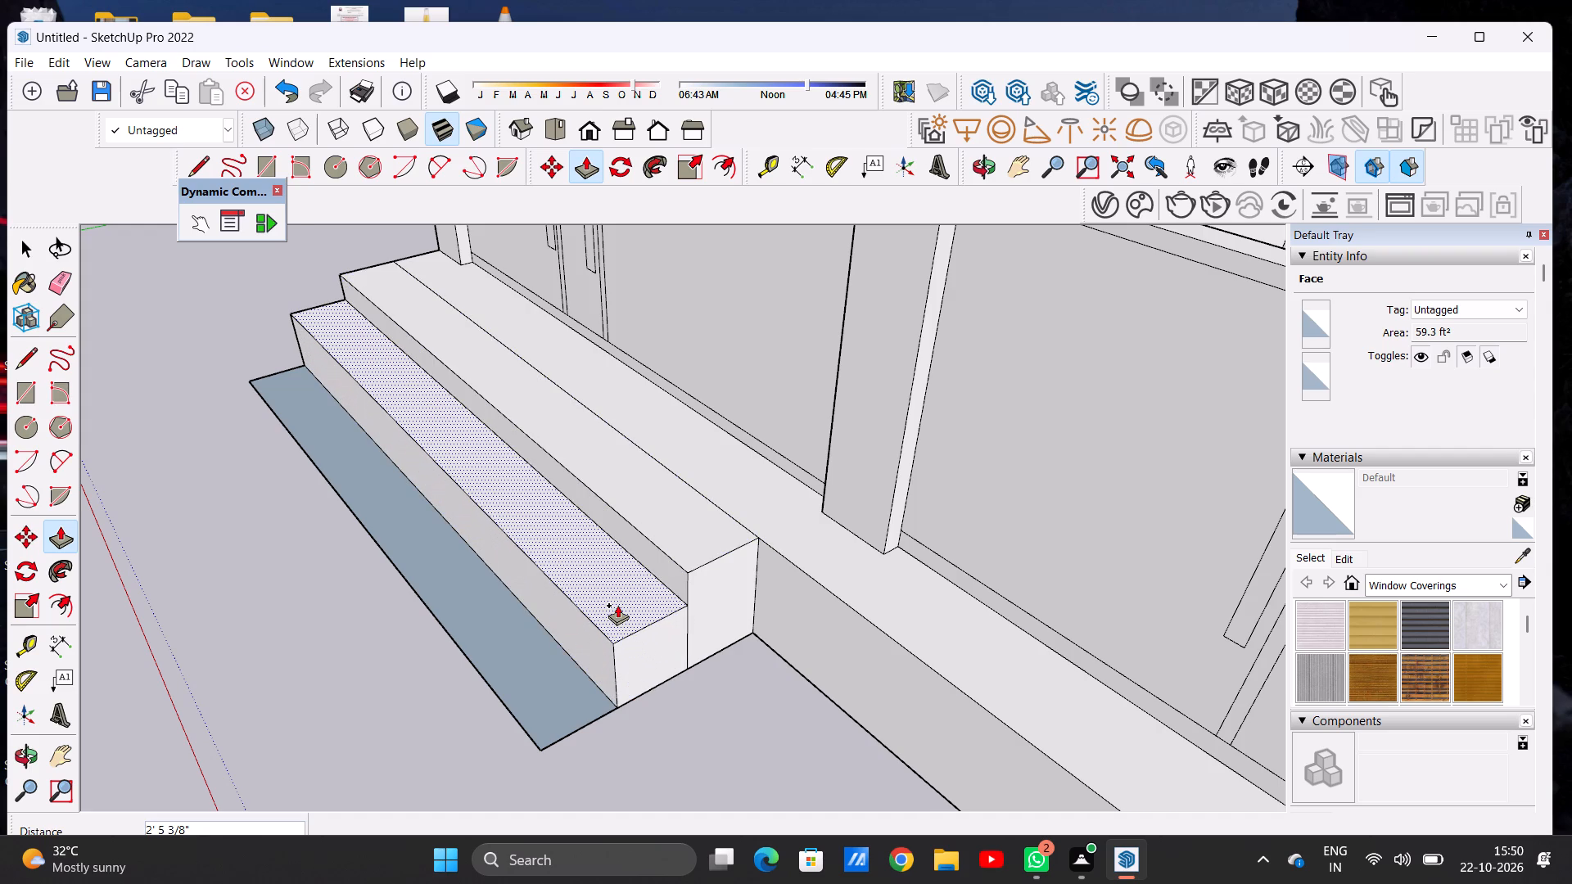
pyautogui.click(544, 717)
pyautogui.click(544, 679)
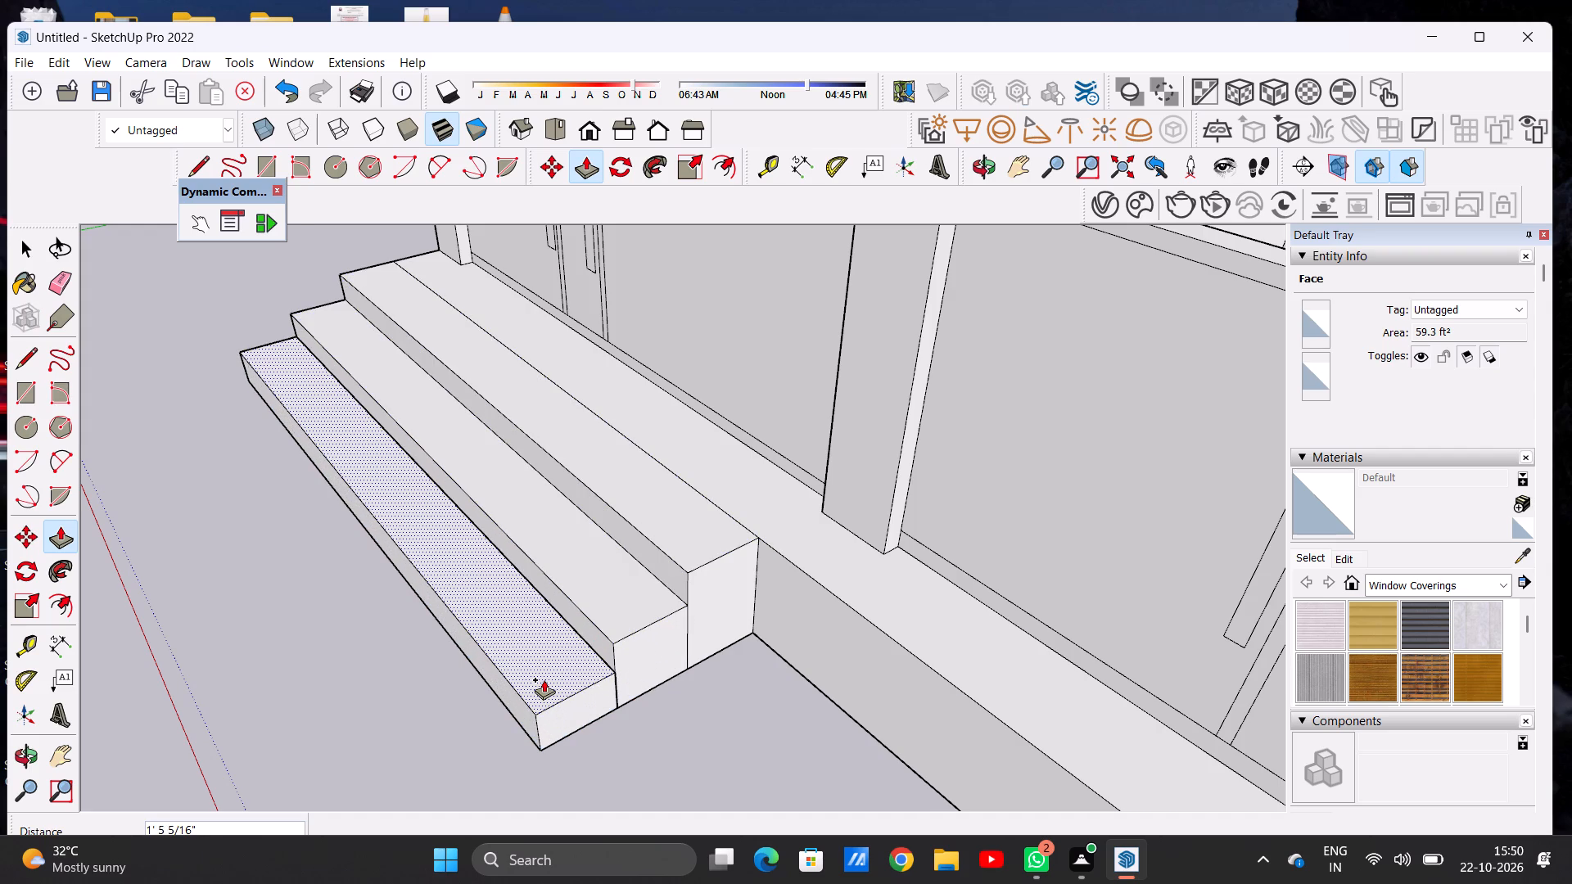
pyautogui.press('space')
# Examine the raised entrance steps and the structure's front from several distances and angles.
pyautogui.scroll(-16, 682, 611)
pyautogui.moveTo(567, 607); pyautogui.dragTo(585, 607, button='middle')
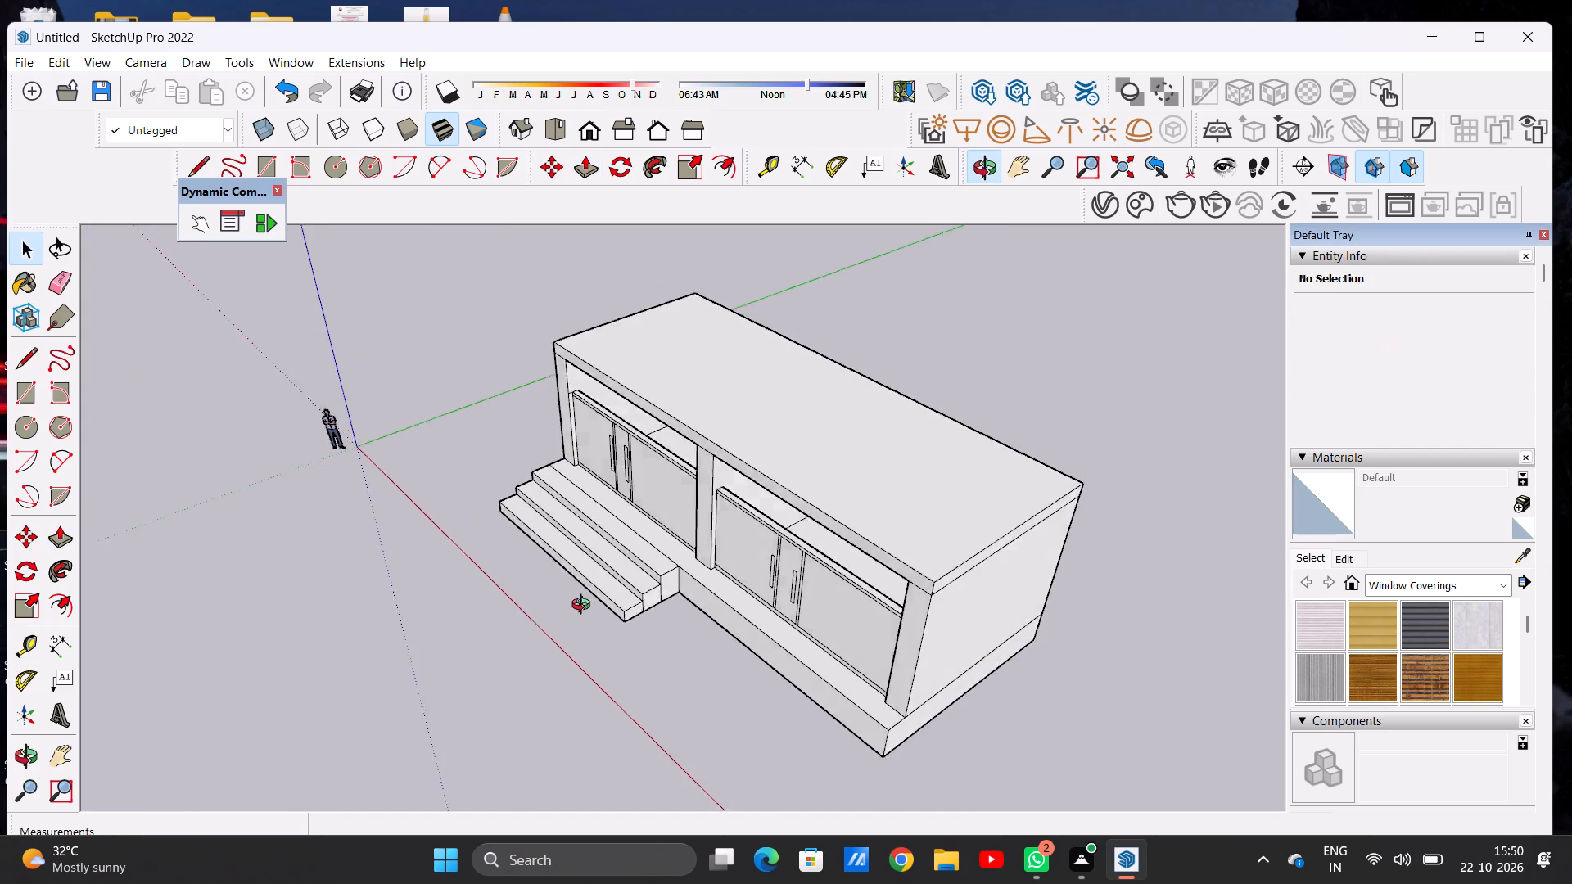
pyautogui.moveTo(585, 607); pyautogui.dragTo(913, 544, button='middle')
pyautogui.scroll(1, 549, 525)
pyautogui.scroll(-1, 549, 525)
pyautogui.scroll(4, 549, 525)
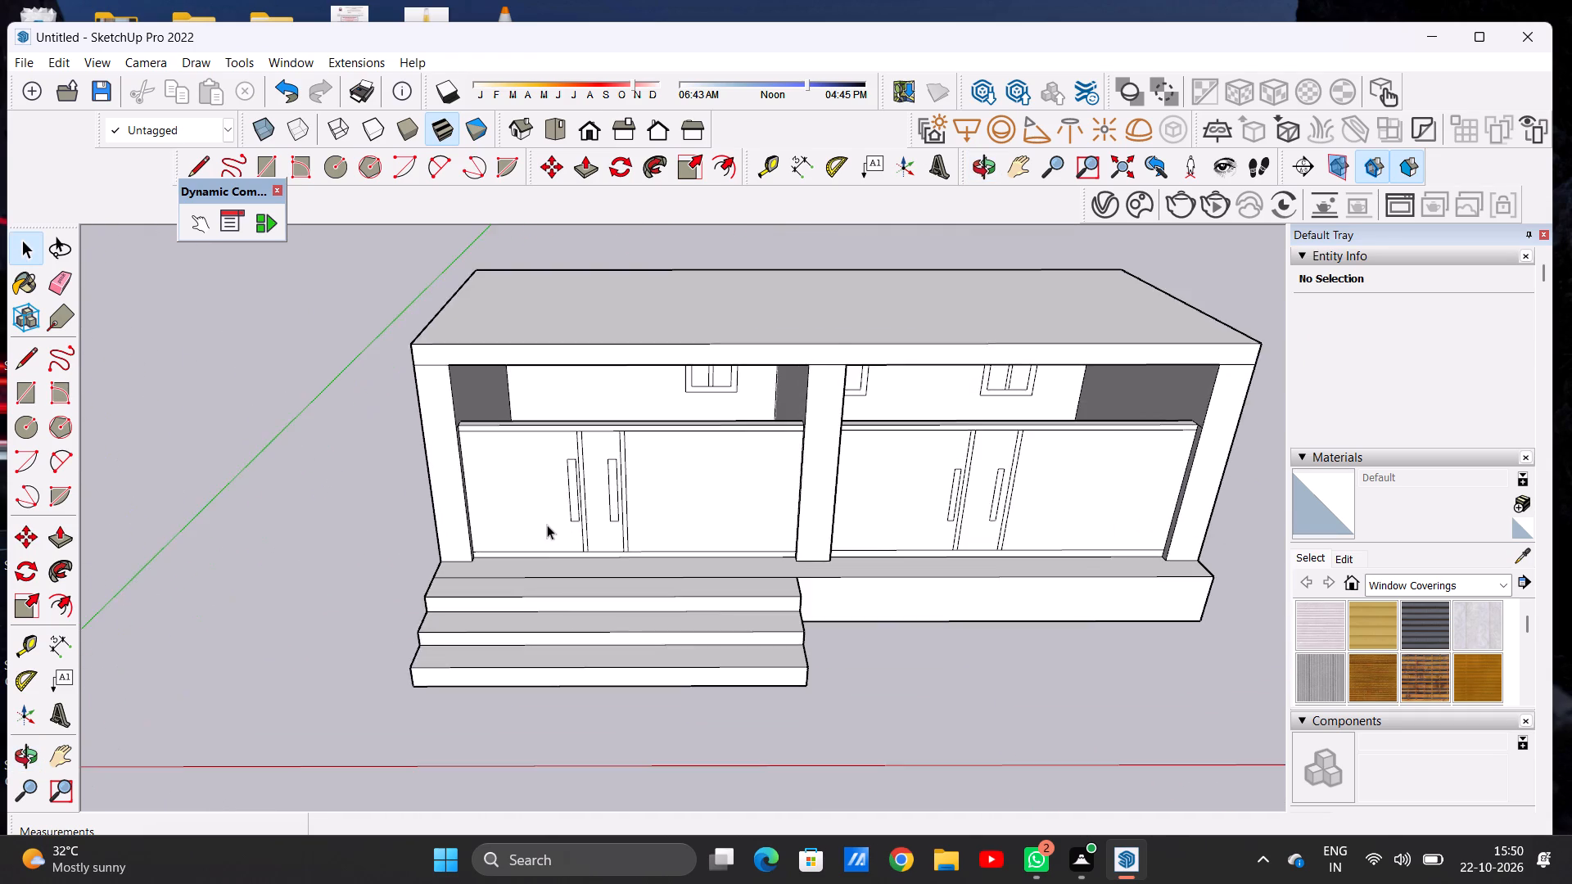
pyautogui.scroll(9, 546, 551)
pyautogui.scroll(-5, 463, 621)
pyautogui.scroll(5, 529, 634)
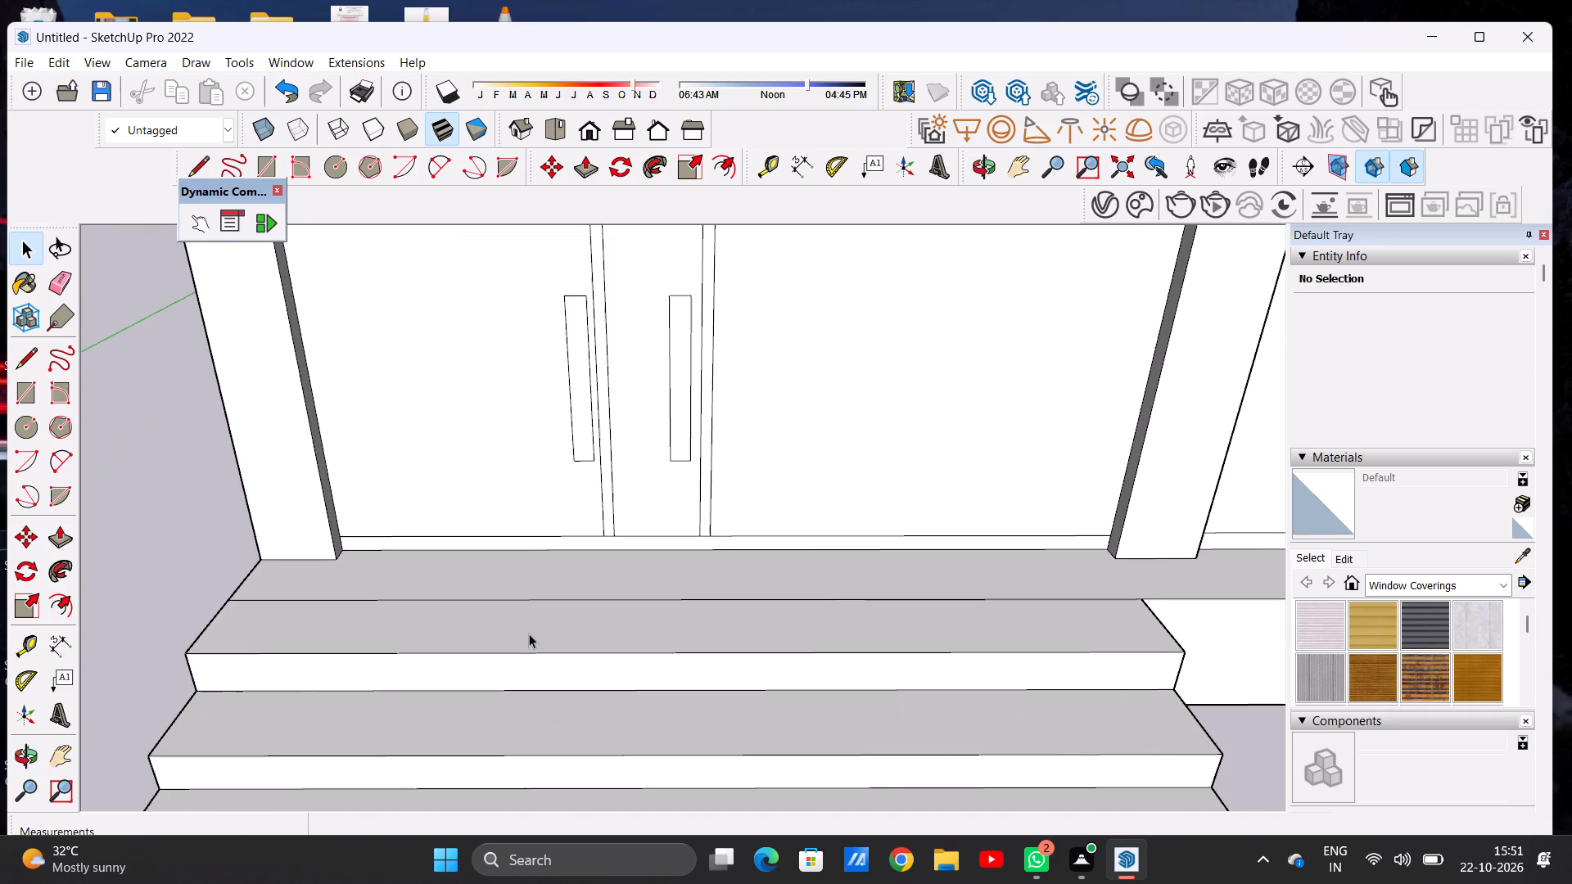
pyautogui.scroll(1, 529, 634)
pyautogui.scroll(-3, 529, 634)
pyautogui.scroll(-14, 621, 602)
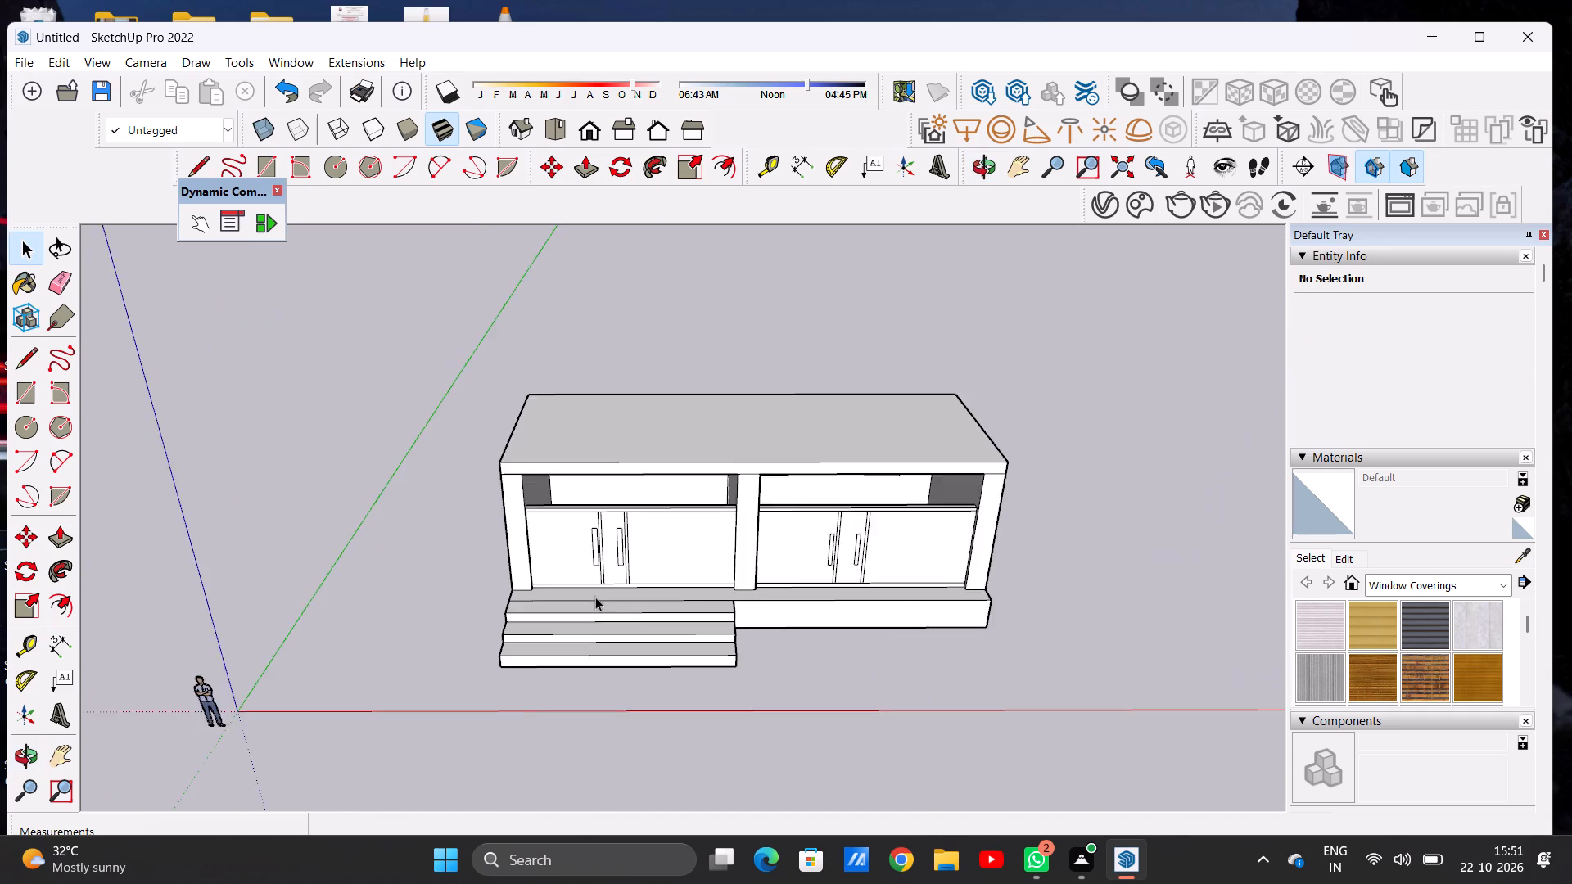
pyautogui.scroll(-6, 595, 597)
pyautogui.scroll(5, 737, 605)
pyautogui.moveTo(737, 657); pyautogui.dragTo(721, 594, button='middle')
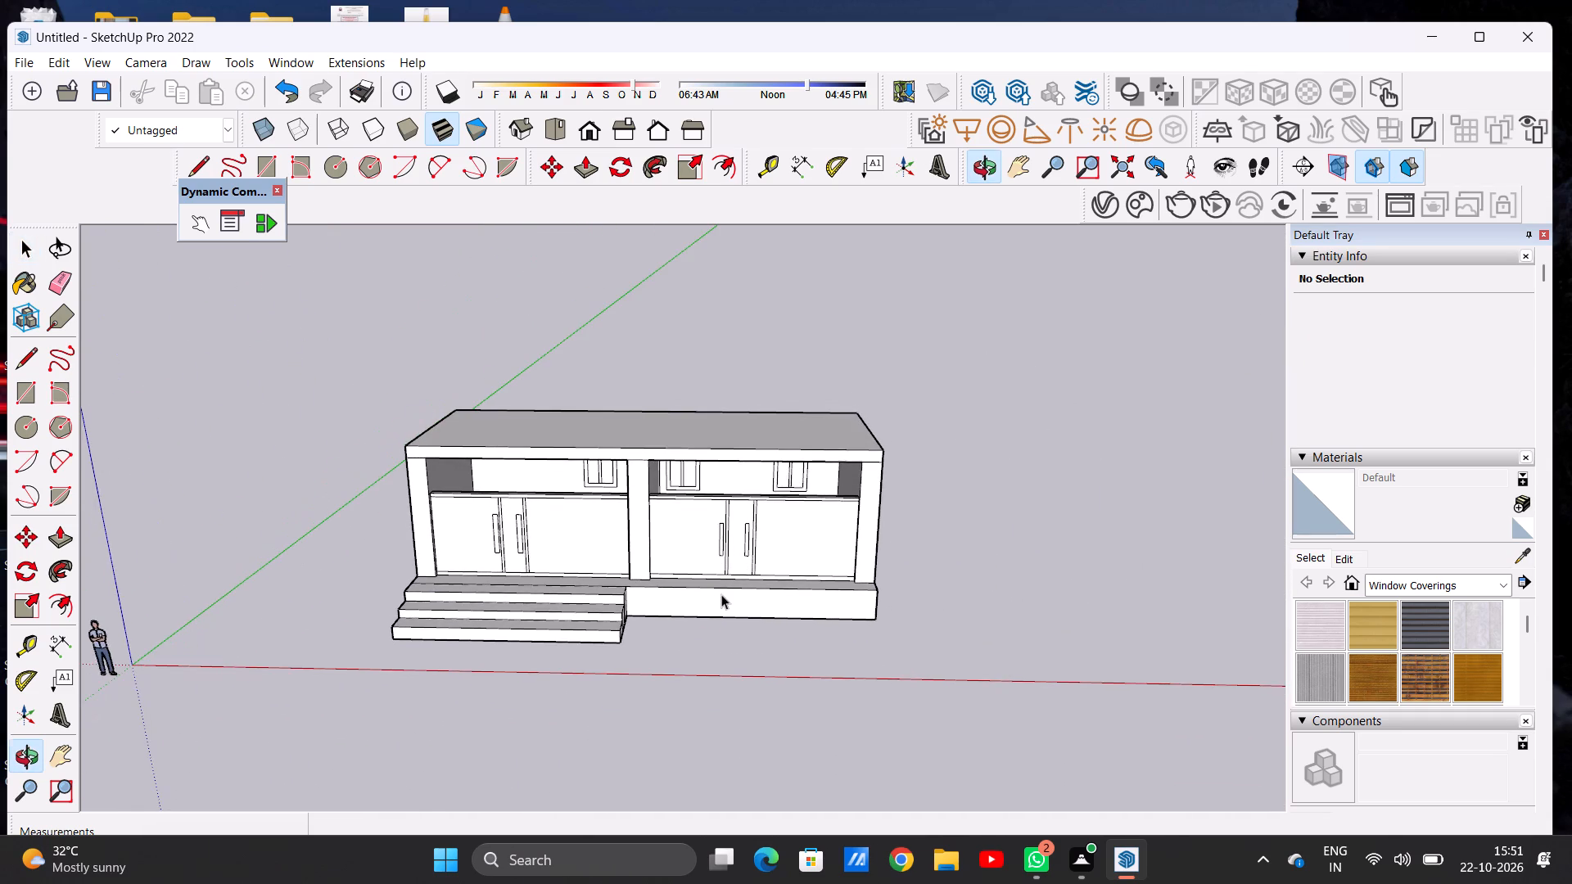
pyautogui.scroll(3, 727, 623)
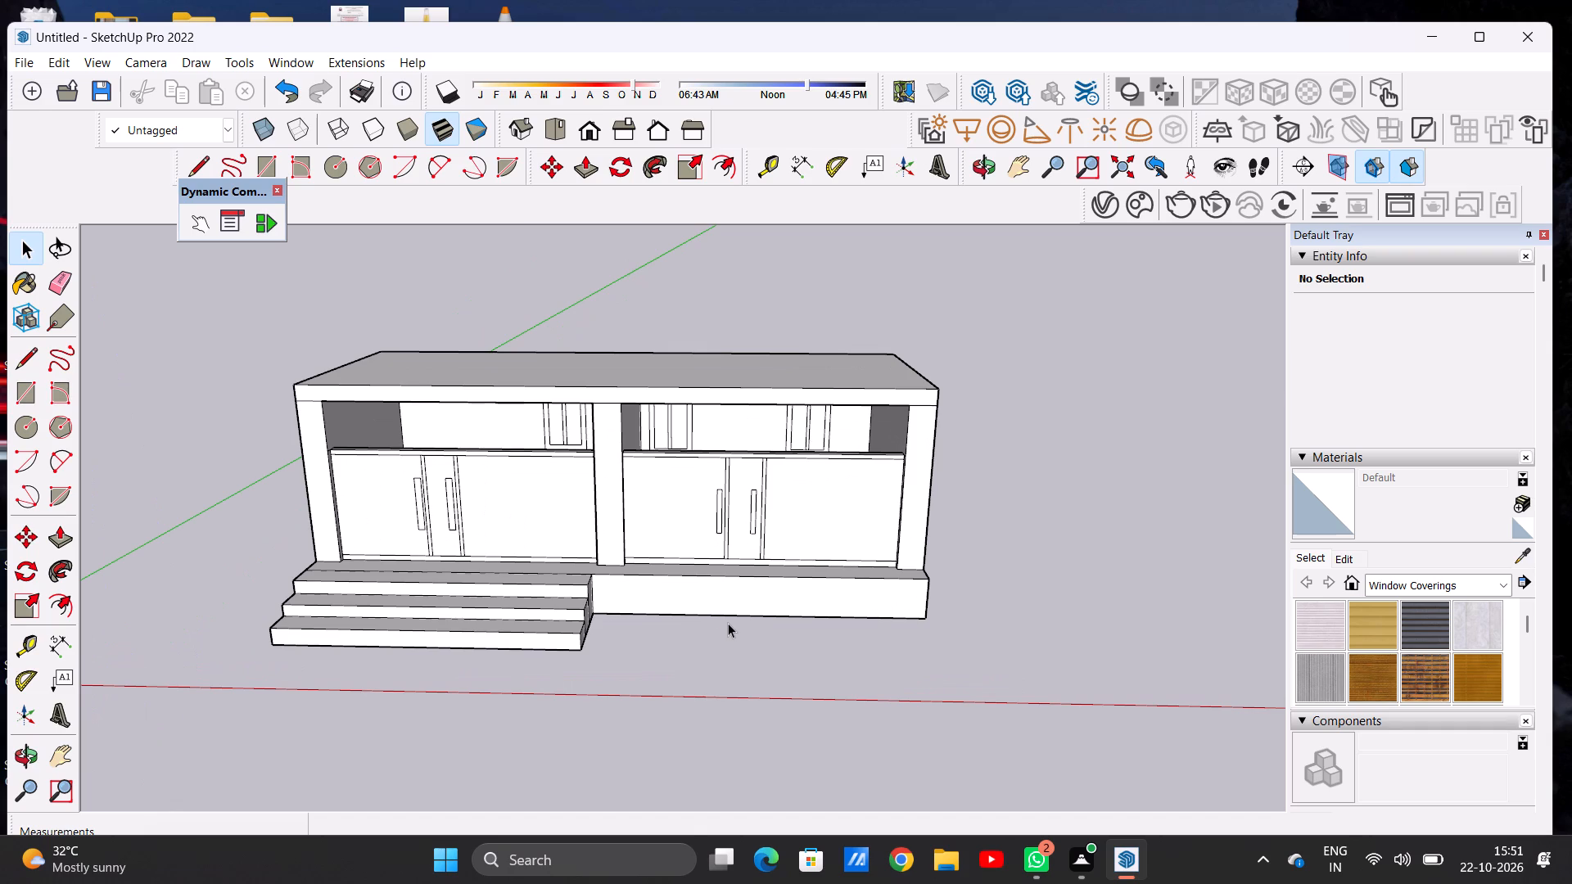
# Draw a ground rectangle about 28' 5" by 4' 10" along the rest of the base's front, from the steps to the base's far corner.
pyautogui.moveTo(728, 623); pyautogui.dragTo(716, 748, button='middle')
pyautogui.scroll(-5, 678, 599)
pyautogui.scroll(4, 684, 627)
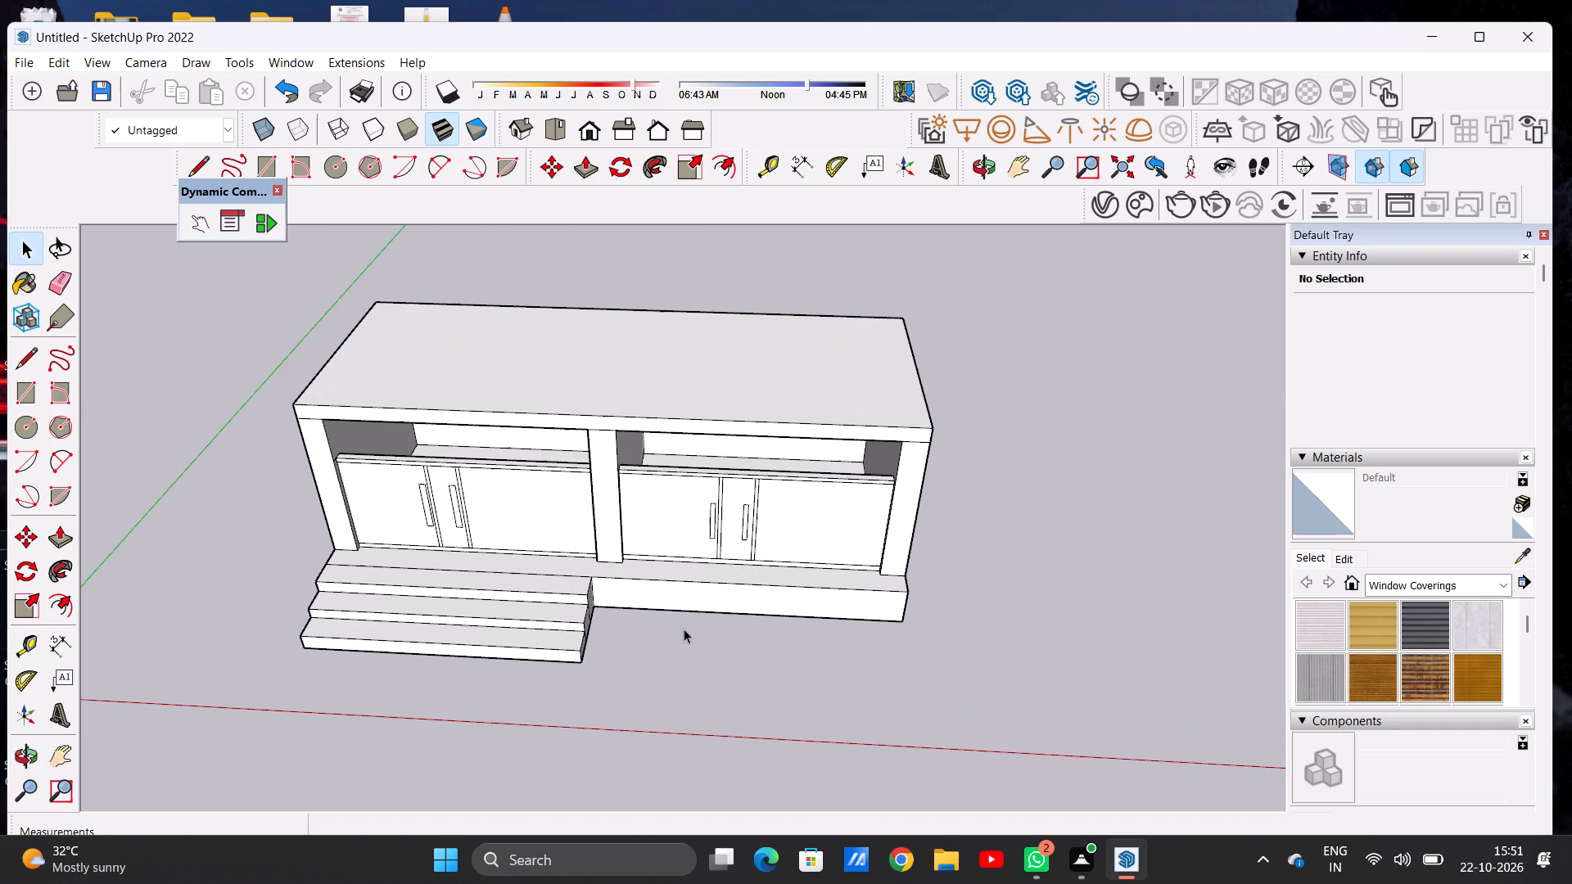
pyautogui.scroll(3, 684, 629)
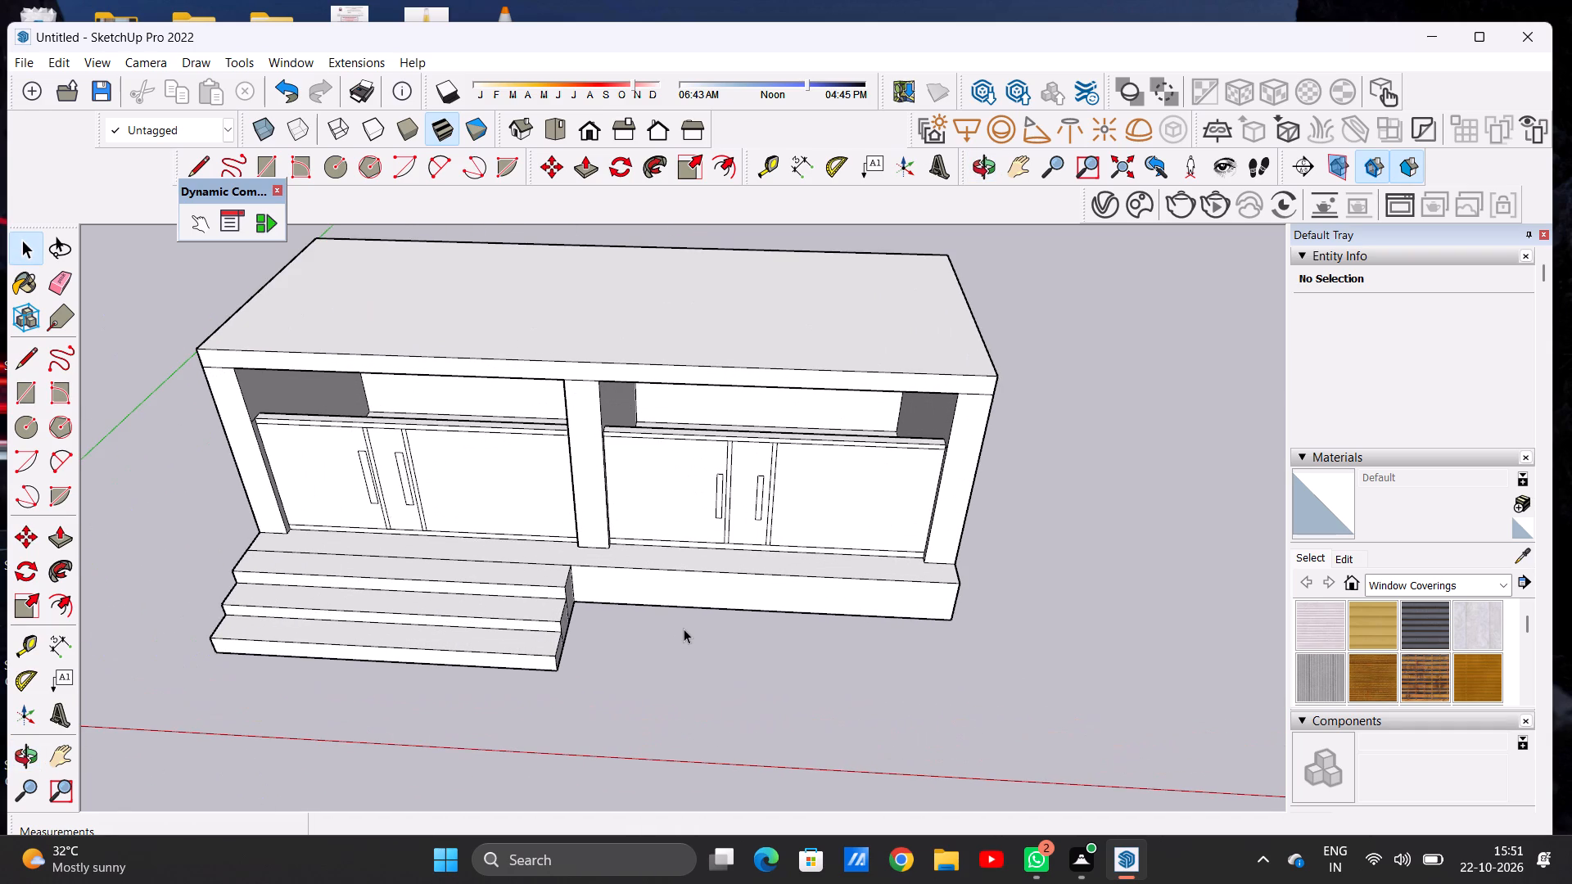
pyautogui.press('r')
pyautogui.scroll(6, 549, 595)
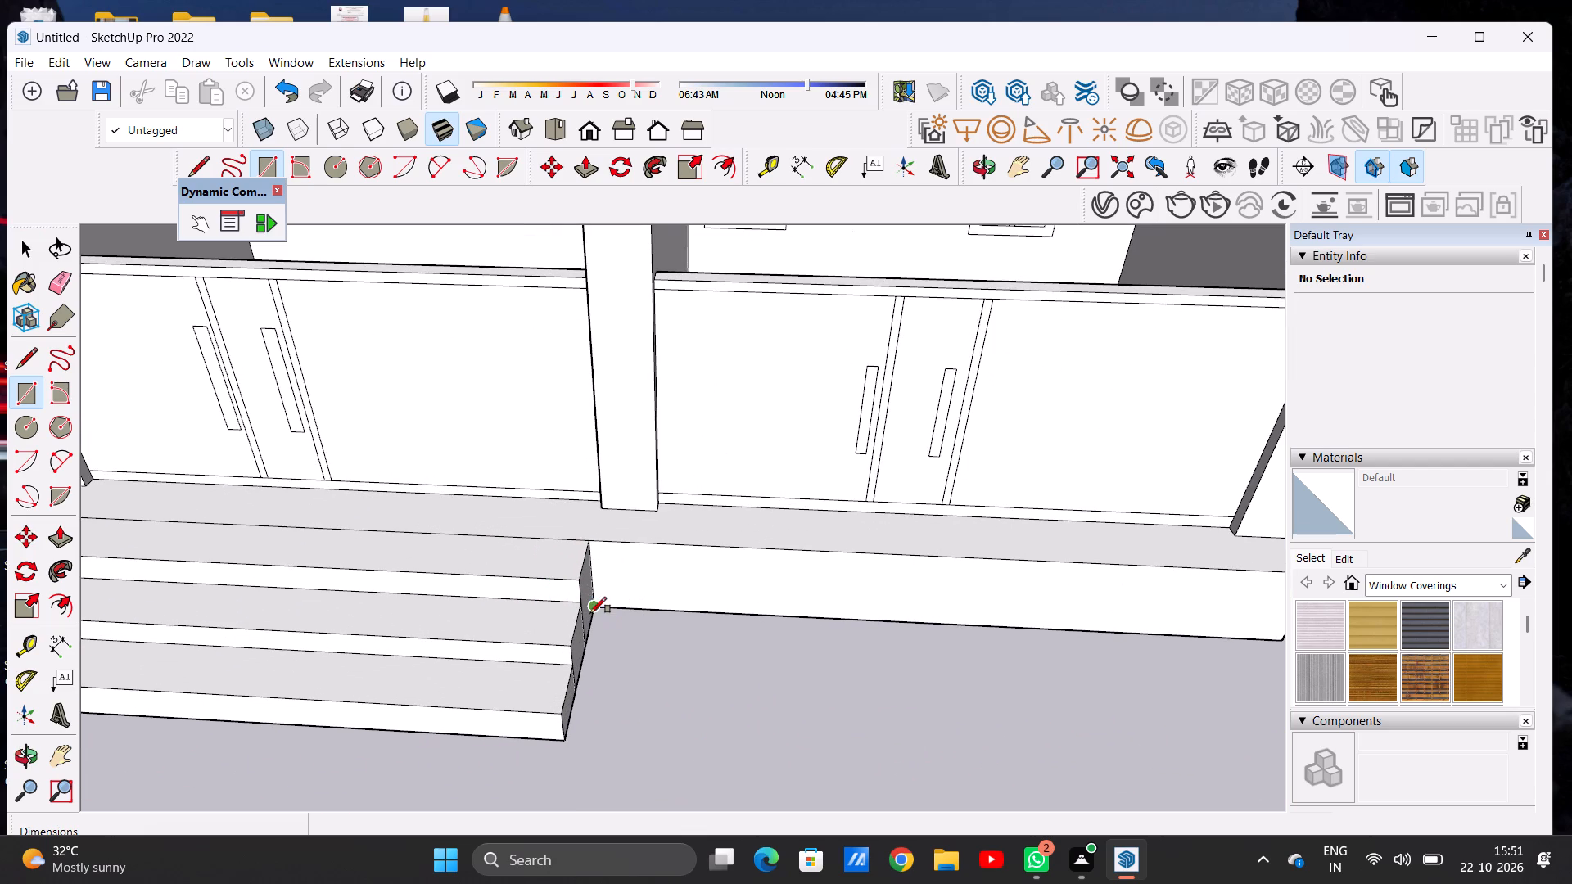
pyautogui.click(592, 613)
pyautogui.scroll(-8, 645, 614)
pyautogui.scroll(6, 903, 613)
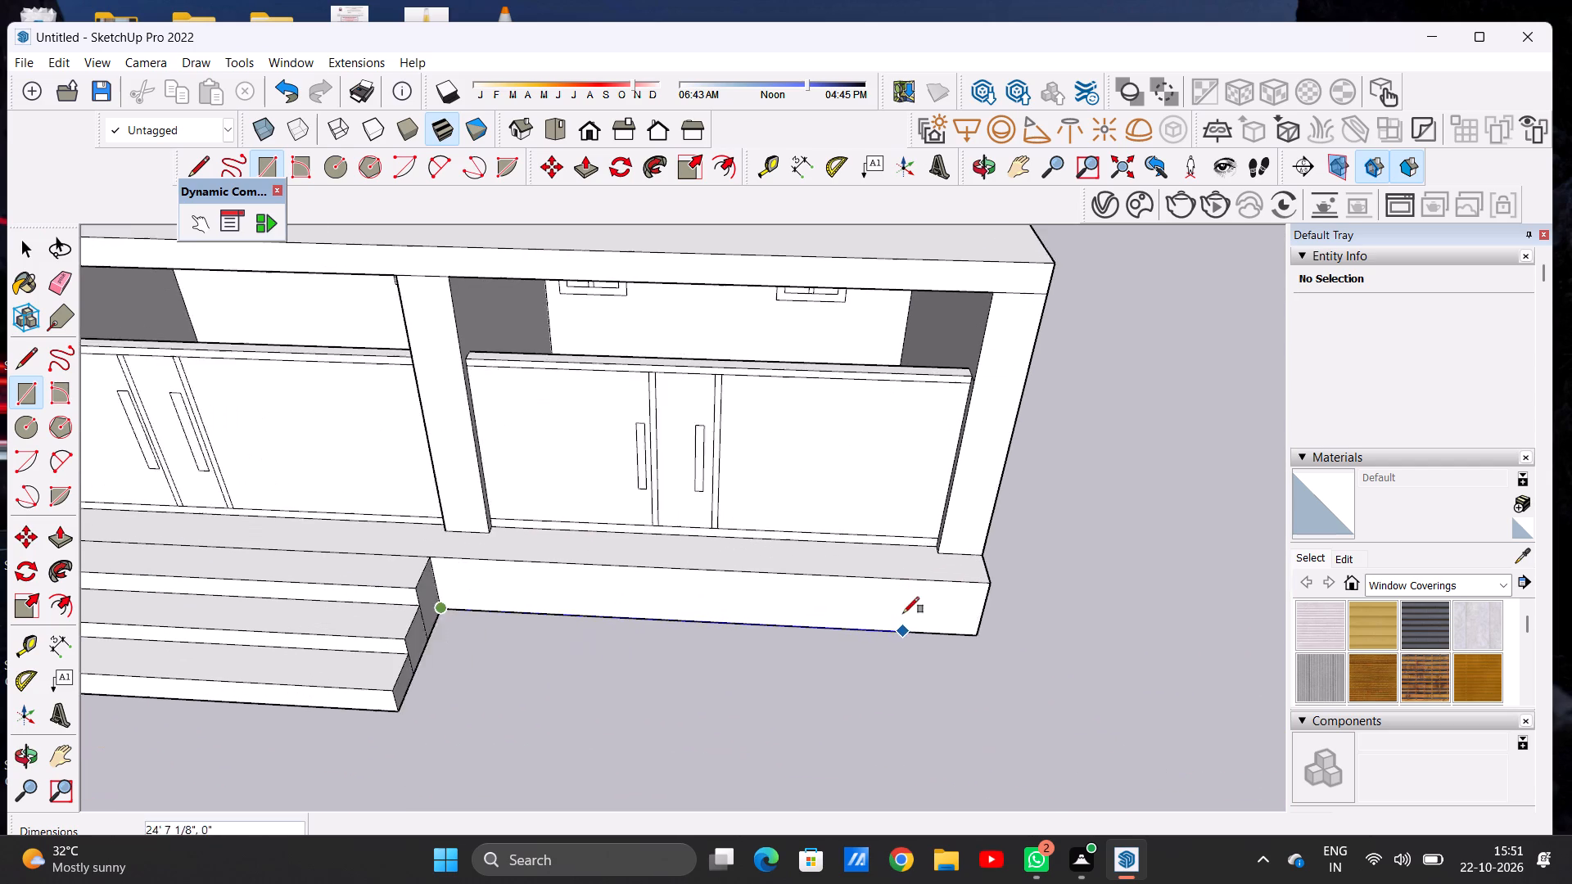
pyautogui.click(987, 630)
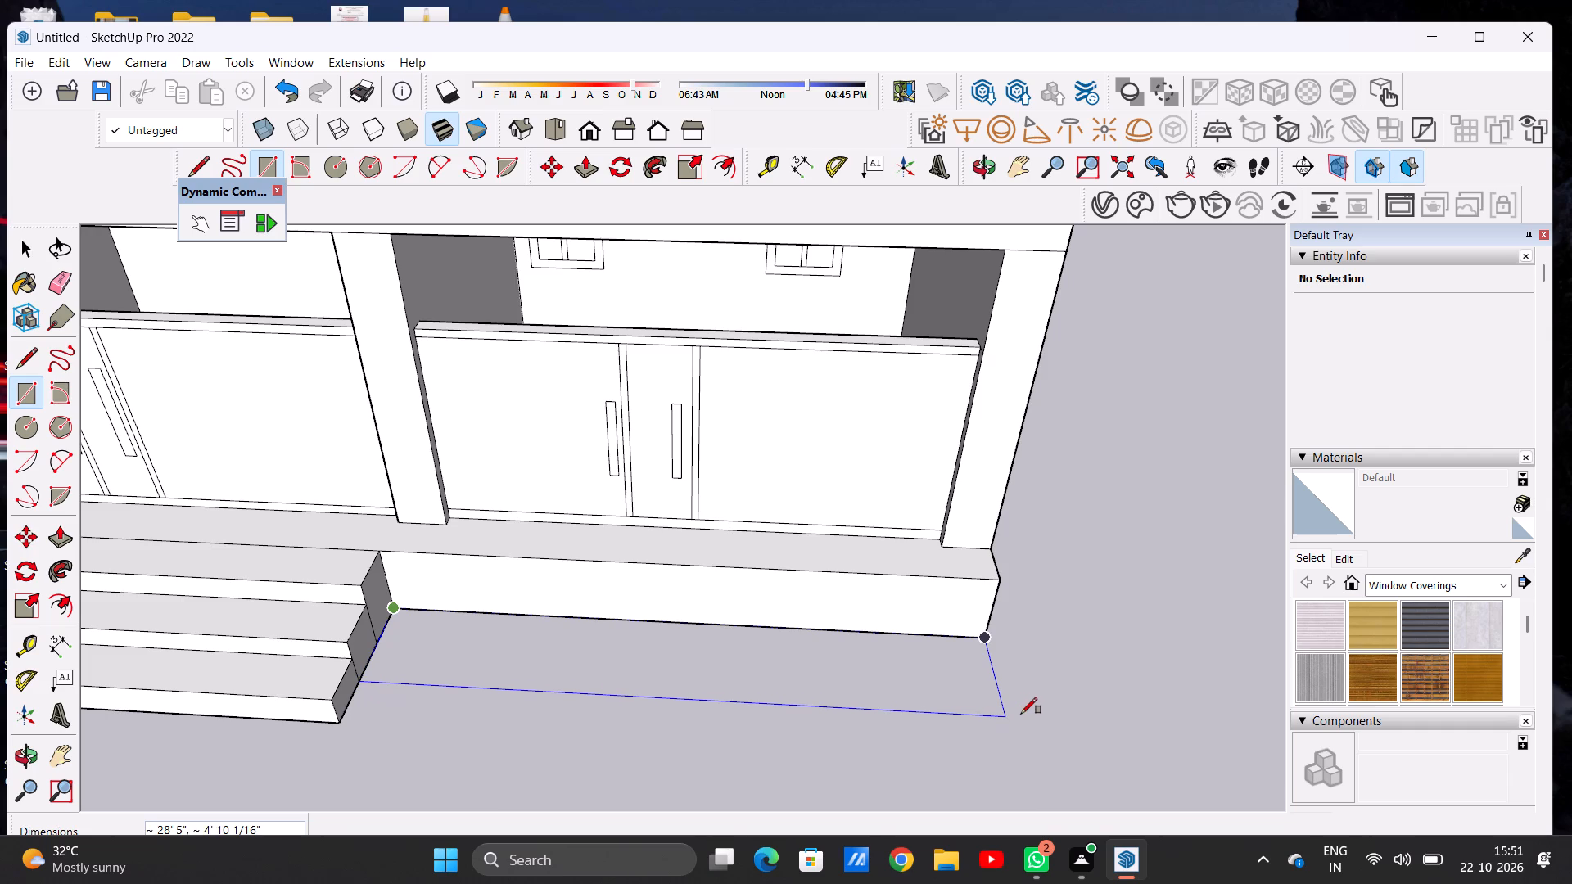
pyautogui.click(1021, 714)
pyautogui.press('space')
# Divide the new ground rectangle lengthwise into two strips with a line about 28' 5" long, parallel to the base.
pyautogui.scroll(-9, 638, 680)
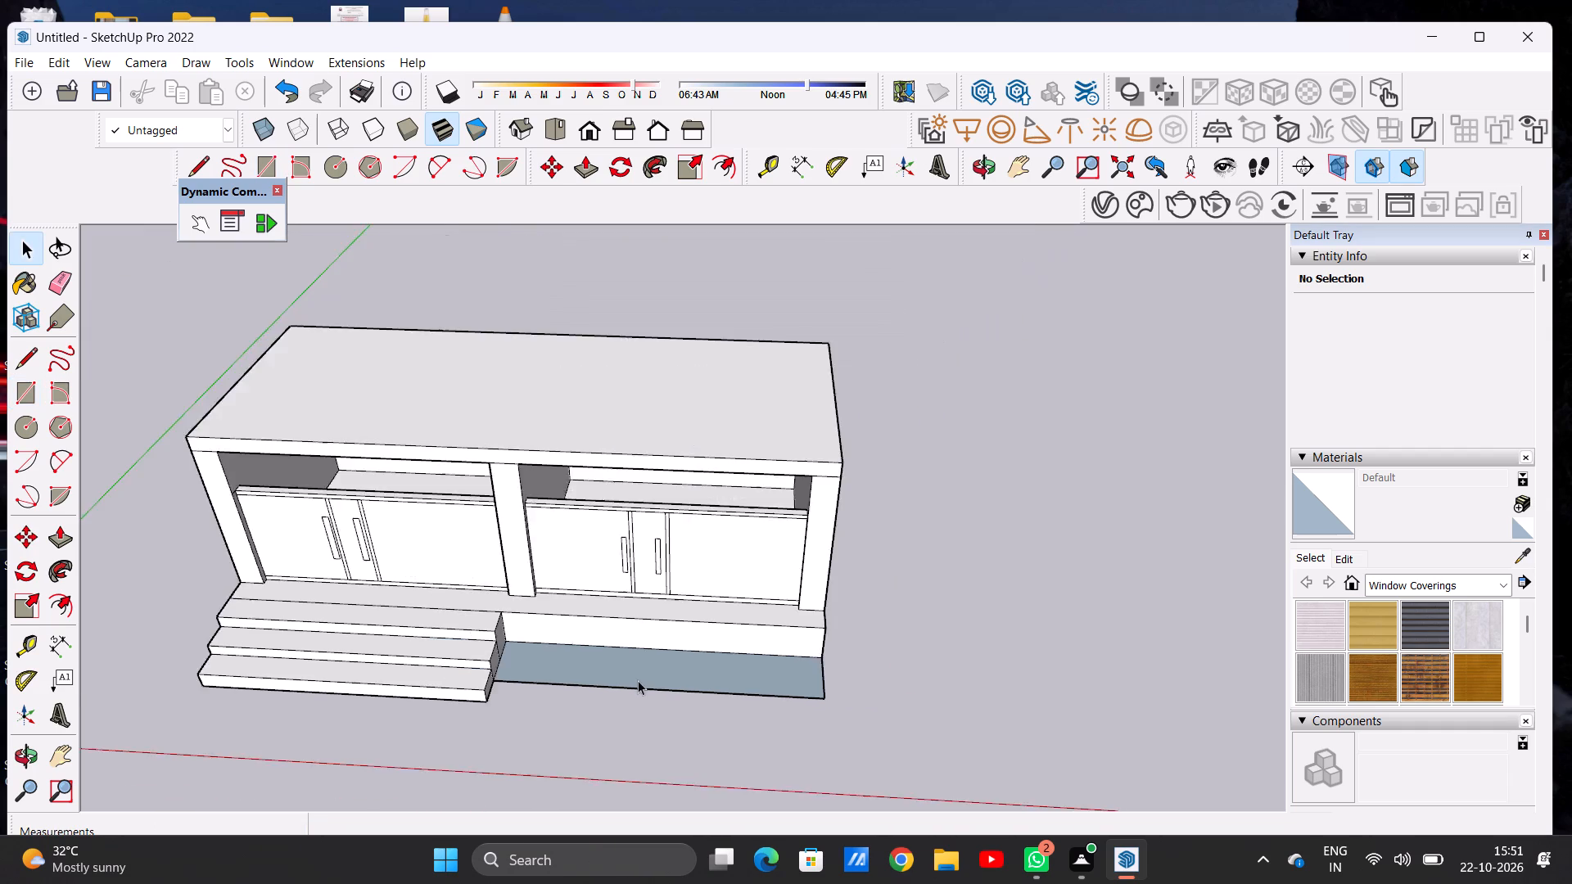
pyautogui.scroll(11, 666, 661)
pyautogui.moveTo(689, 631); pyautogui.dragTo(714, 731, button='middle')
pyautogui.scroll(-10, 691, 471)
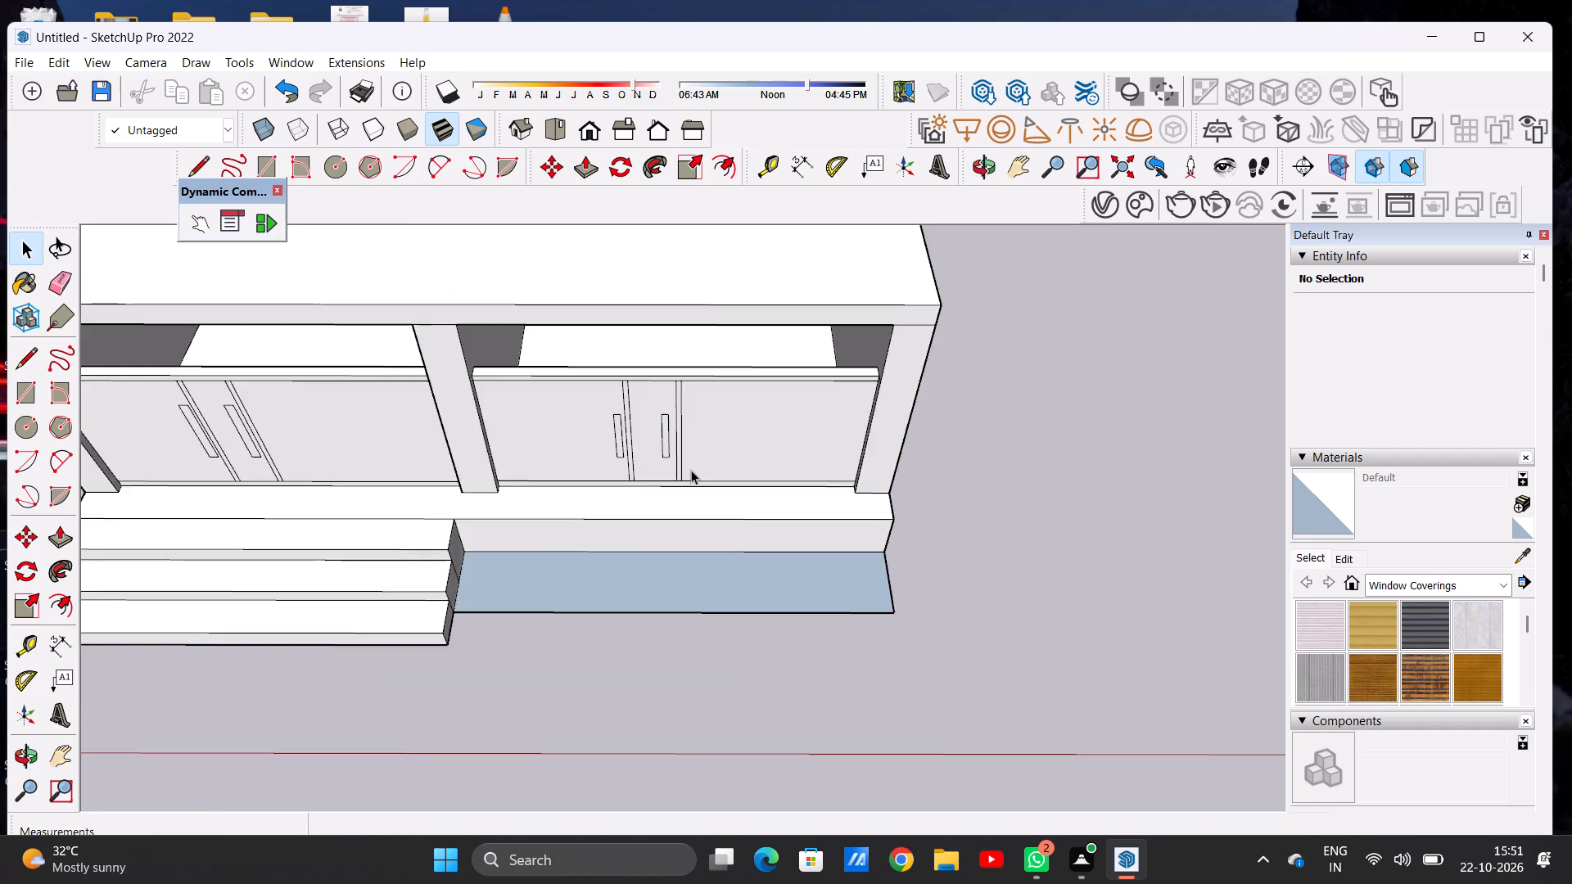
pyautogui.scroll(-3, 691, 470)
pyautogui.scroll(8, 702, 497)
pyautogui.scroll(4, 689, 577)
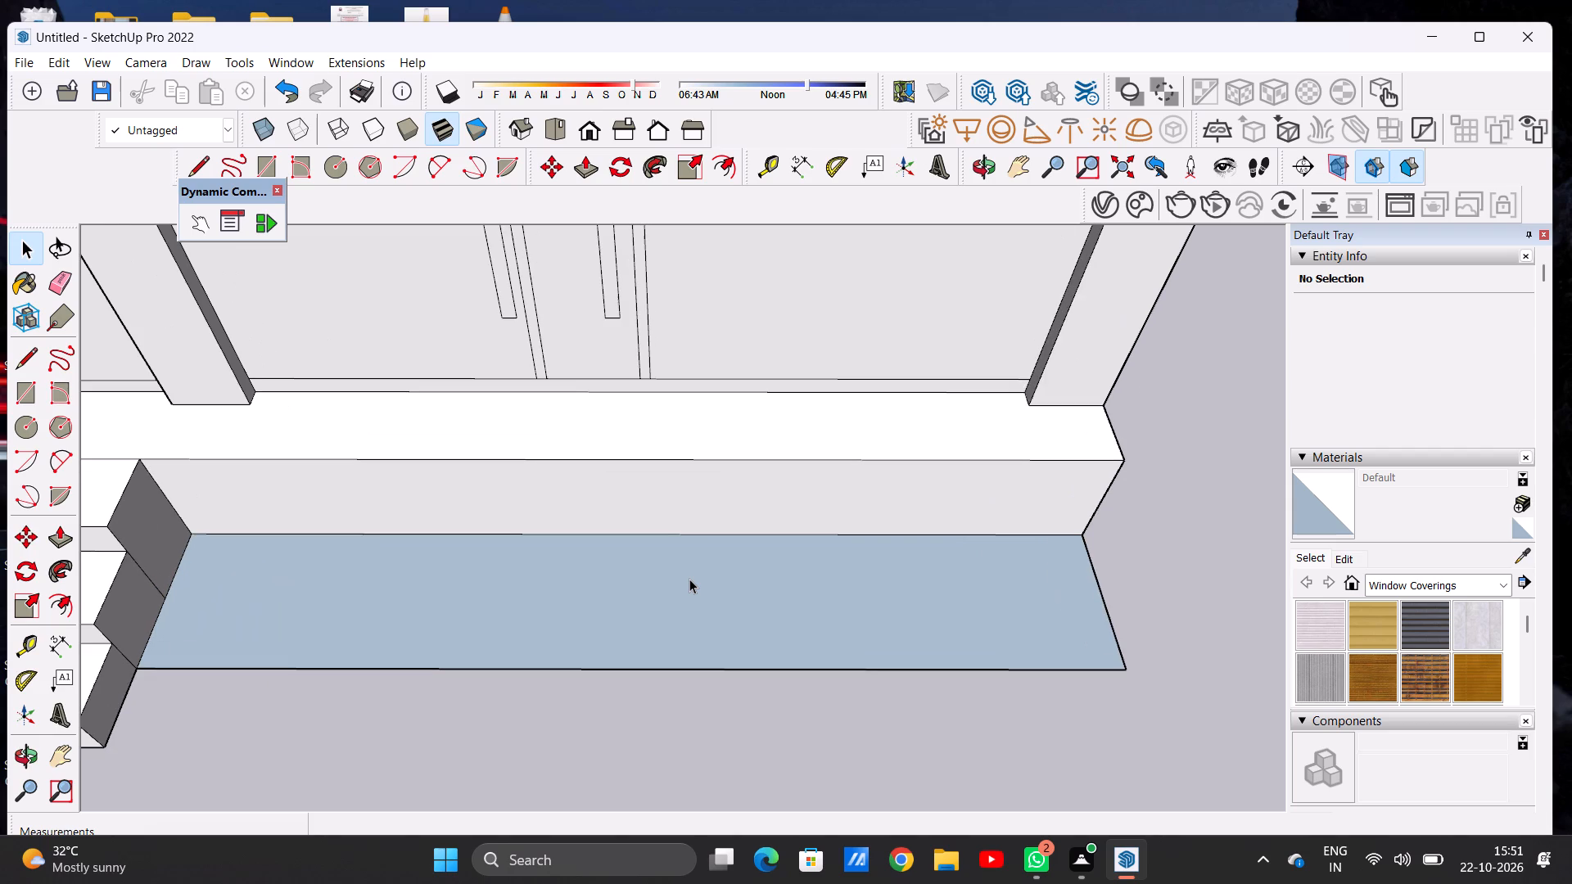
pyautogui.press('l')
pyautogui.scroll(-8, 688, 579)
pyautogui.scroll(7, 428, 602)
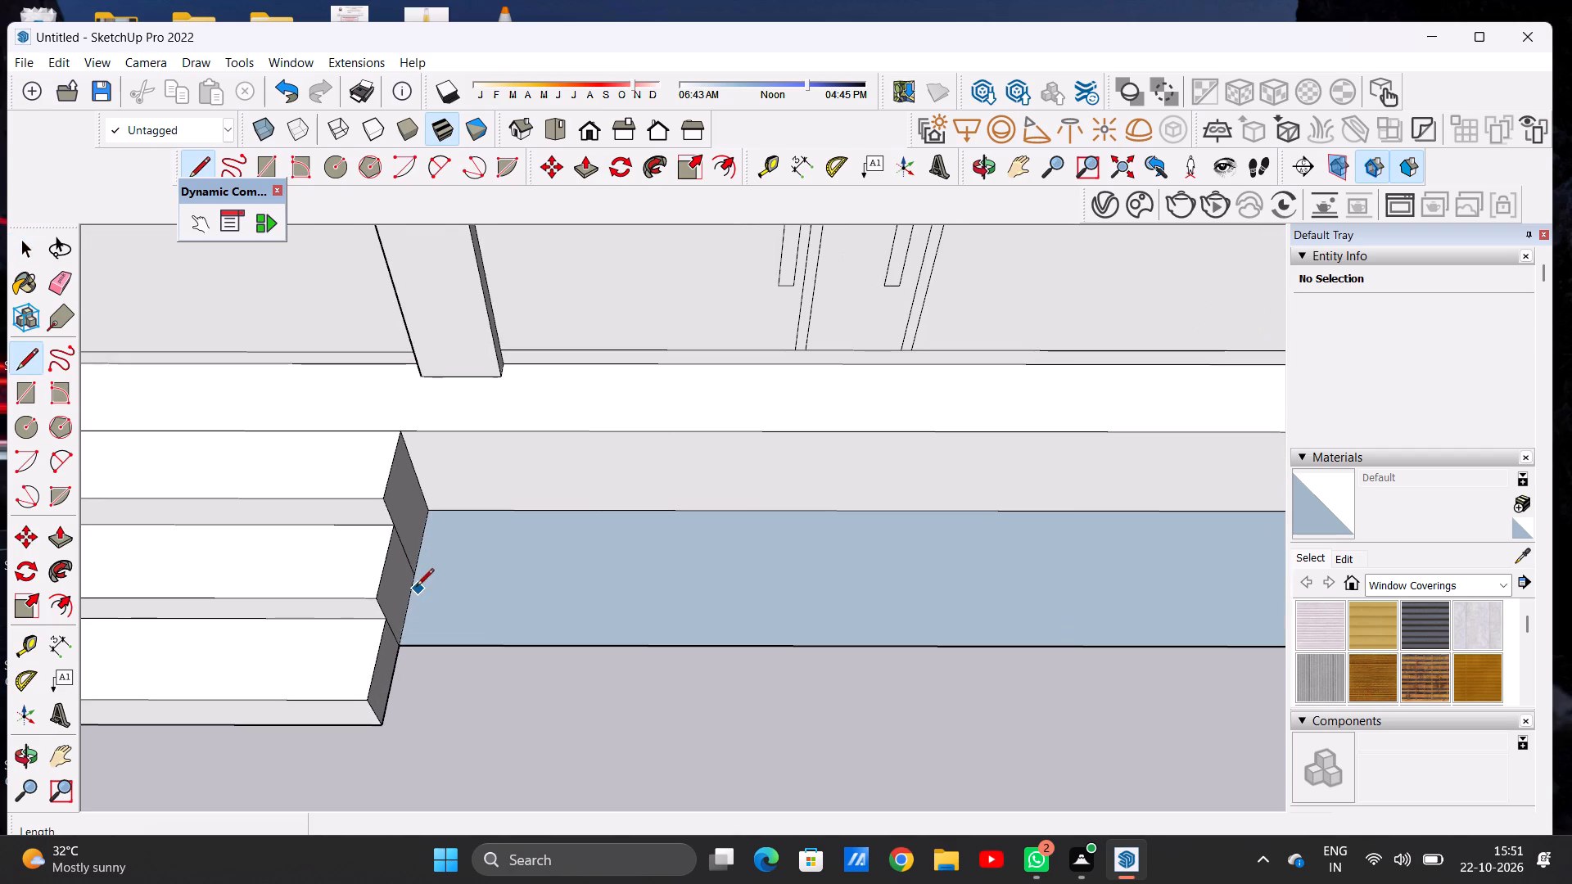
pyautogui.click(421, 574)
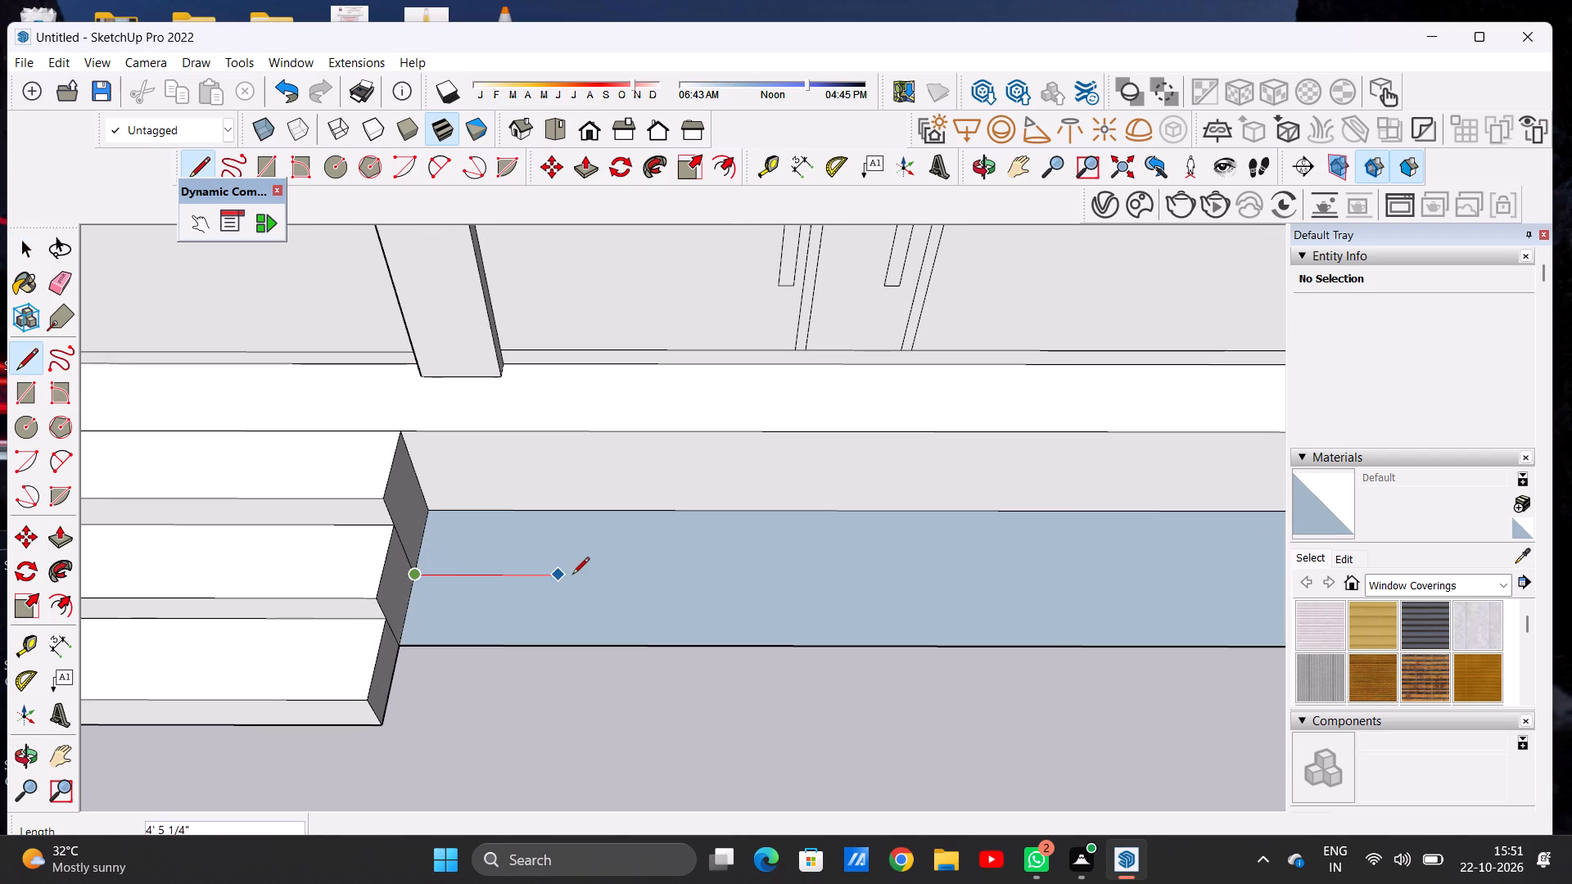
pyautogui.scroll(-8, 572, 575)
pyautogui.scroll(6, 909, 566)
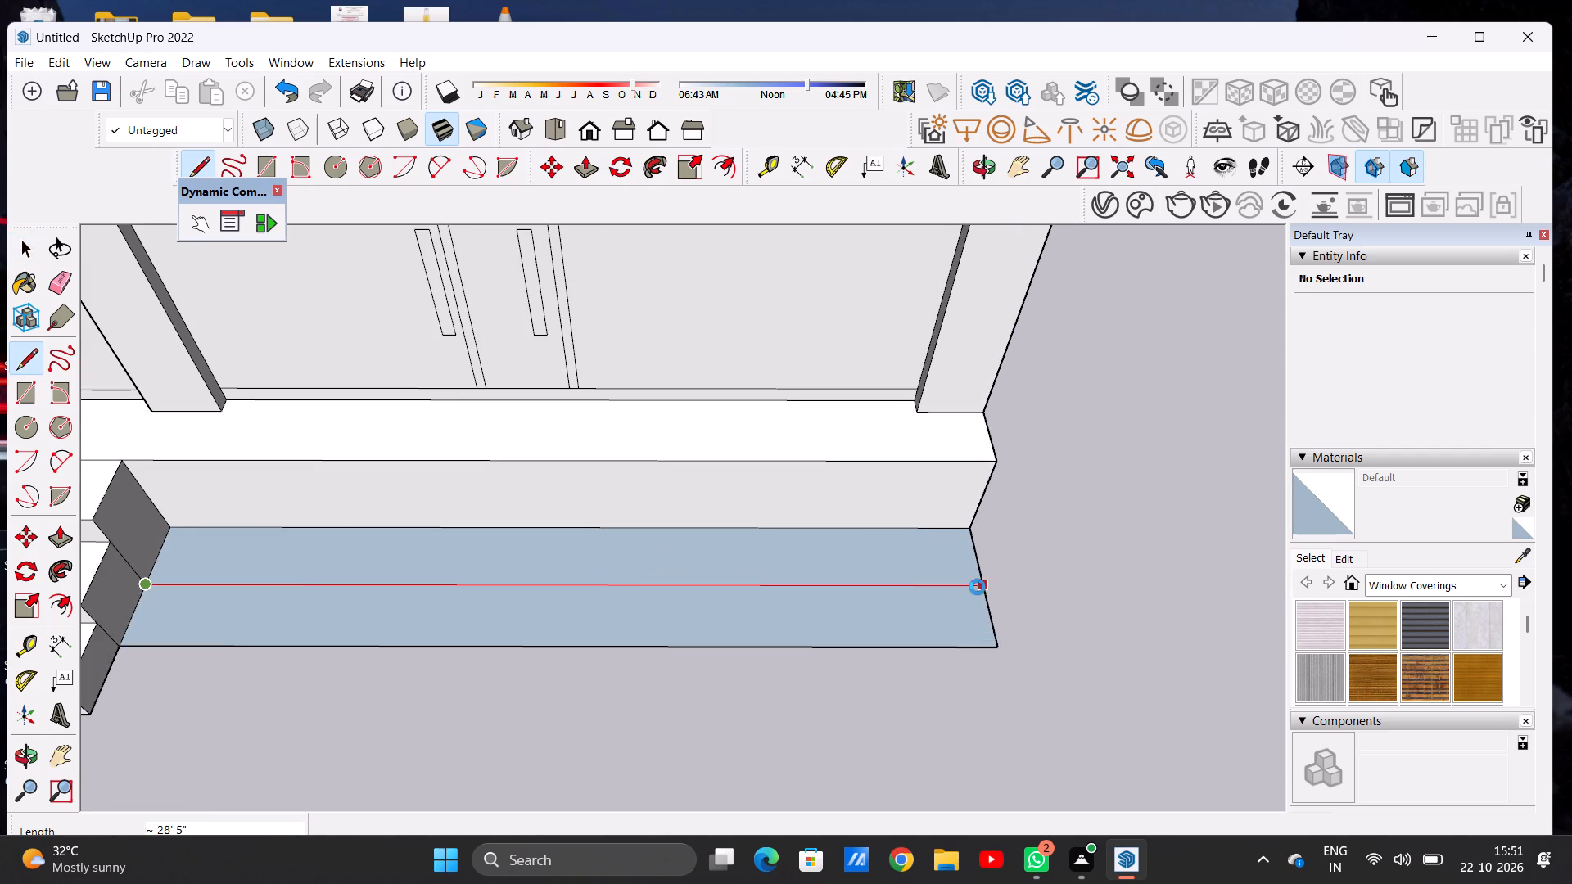
pyautogui.click(979, 587)
pyautogui.click(979, 587)
pyautogui.press('space')
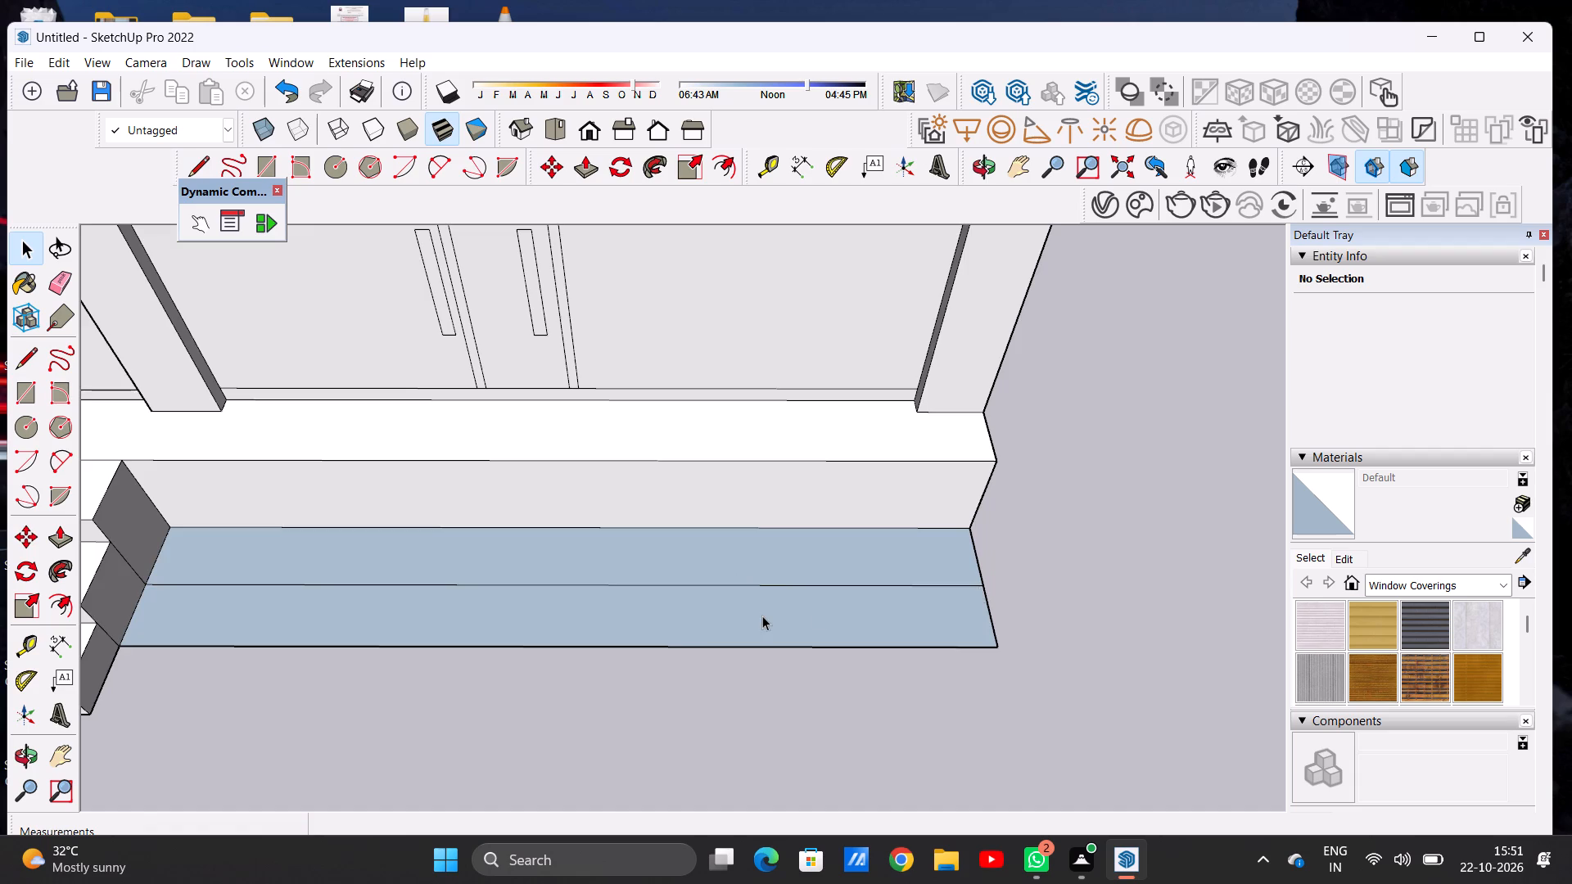
# Push/Pull the two new strips into steps, the inner about 2' 1 3/4" high and the outer about 1' 3 7/8" high.
pyautogui.scroll(-10, 762, 617)
pyautogui.moveTo(861, 626); pyautogui.dragTo(486, 459, button='middle')
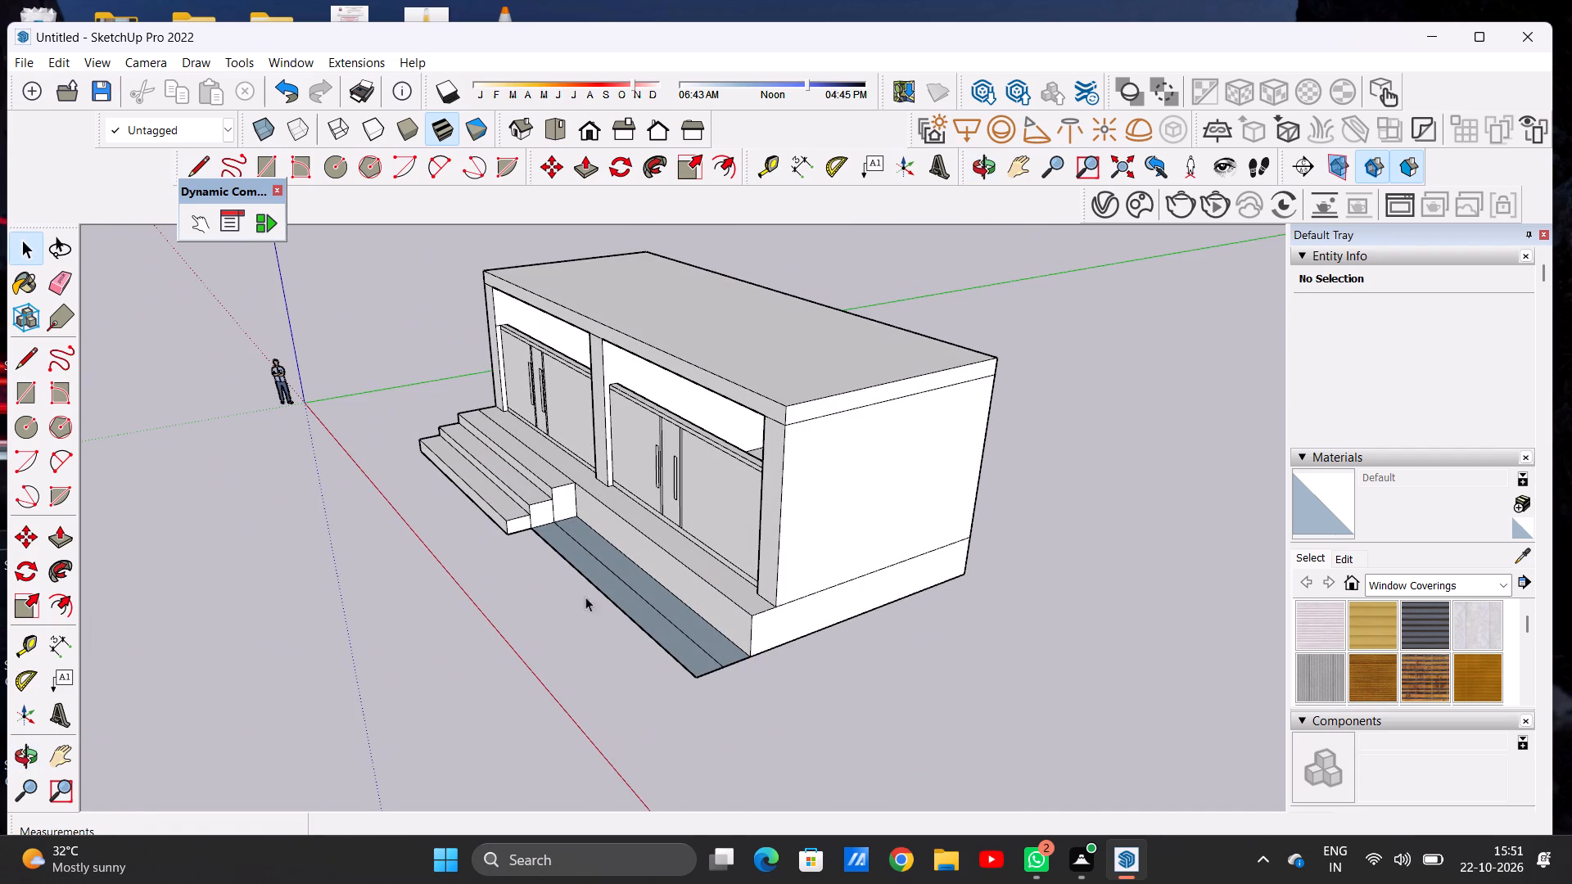
pyautogui.scroll(8, 684, 620)
pyautogui.press('p')
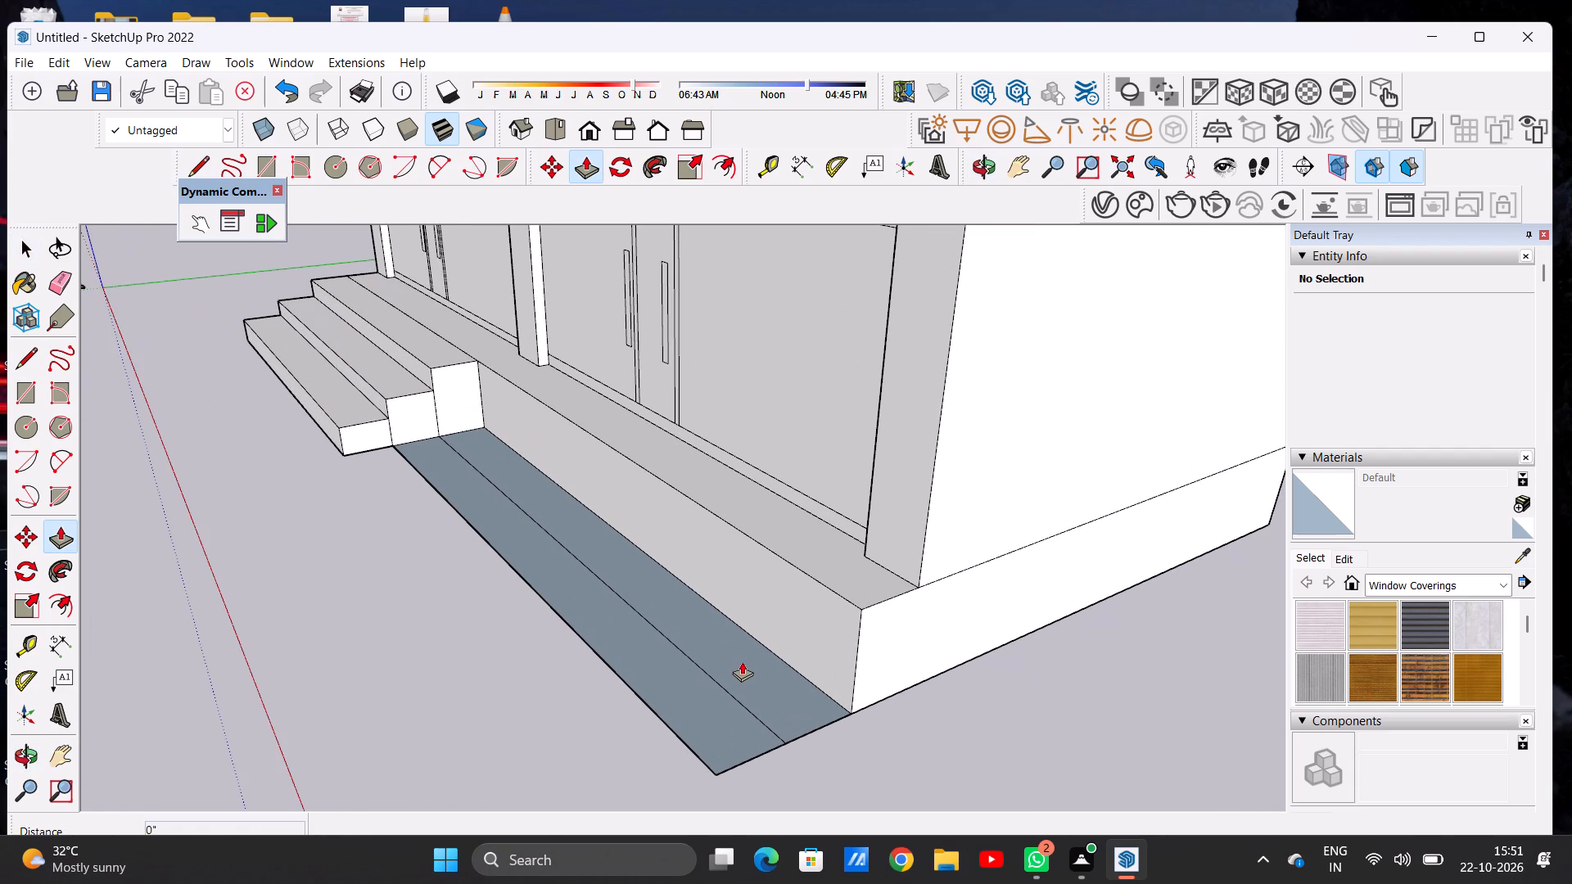
pyautogui.click(745, 664)
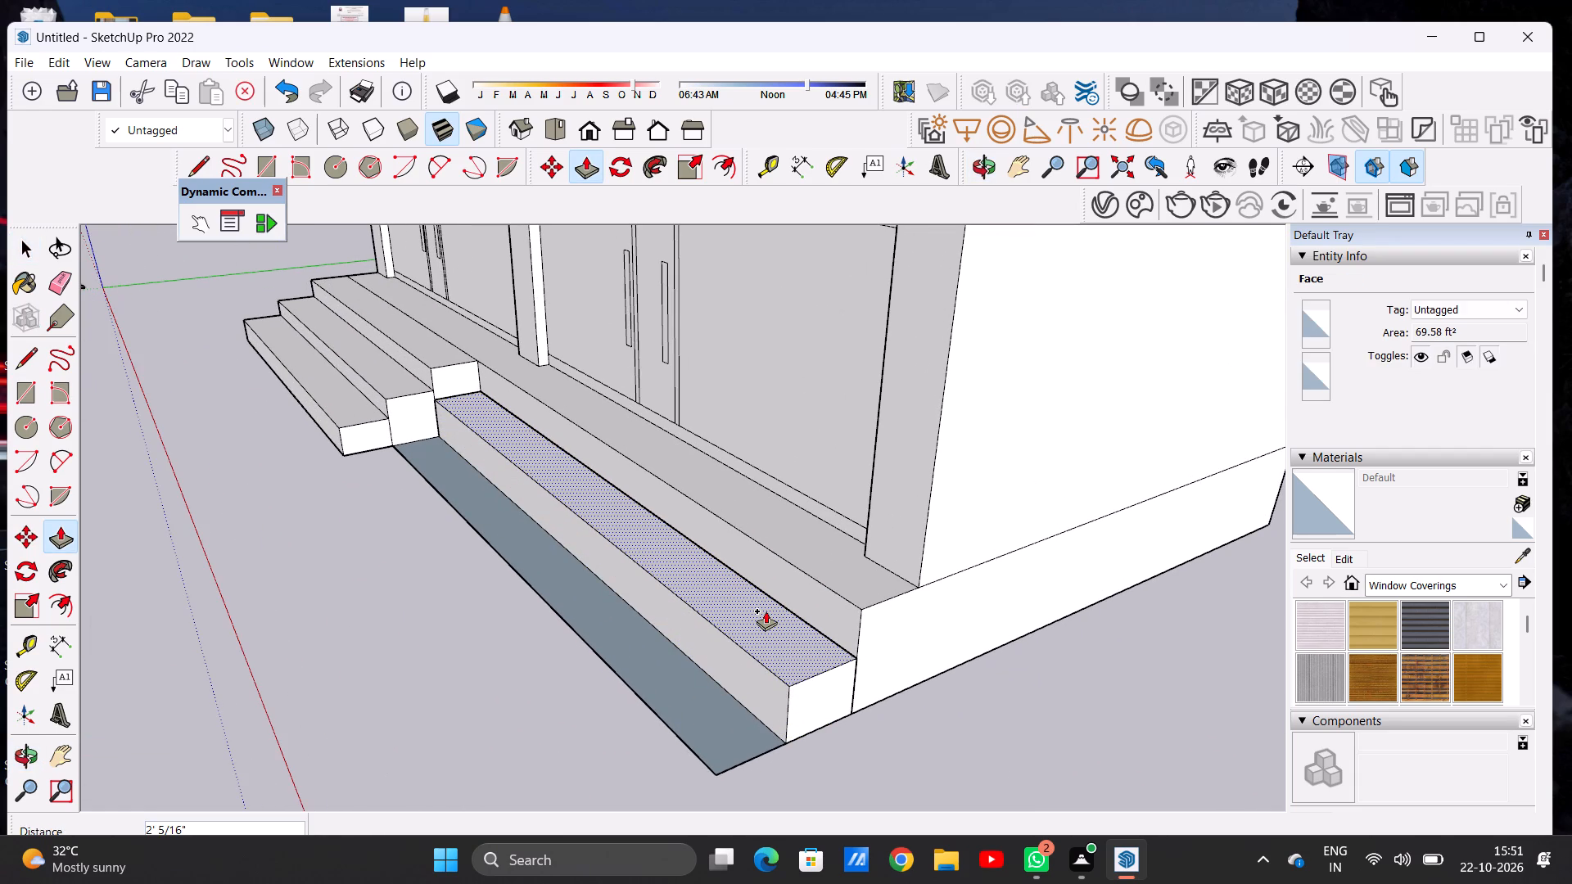
pyautogui.click(766, 607)
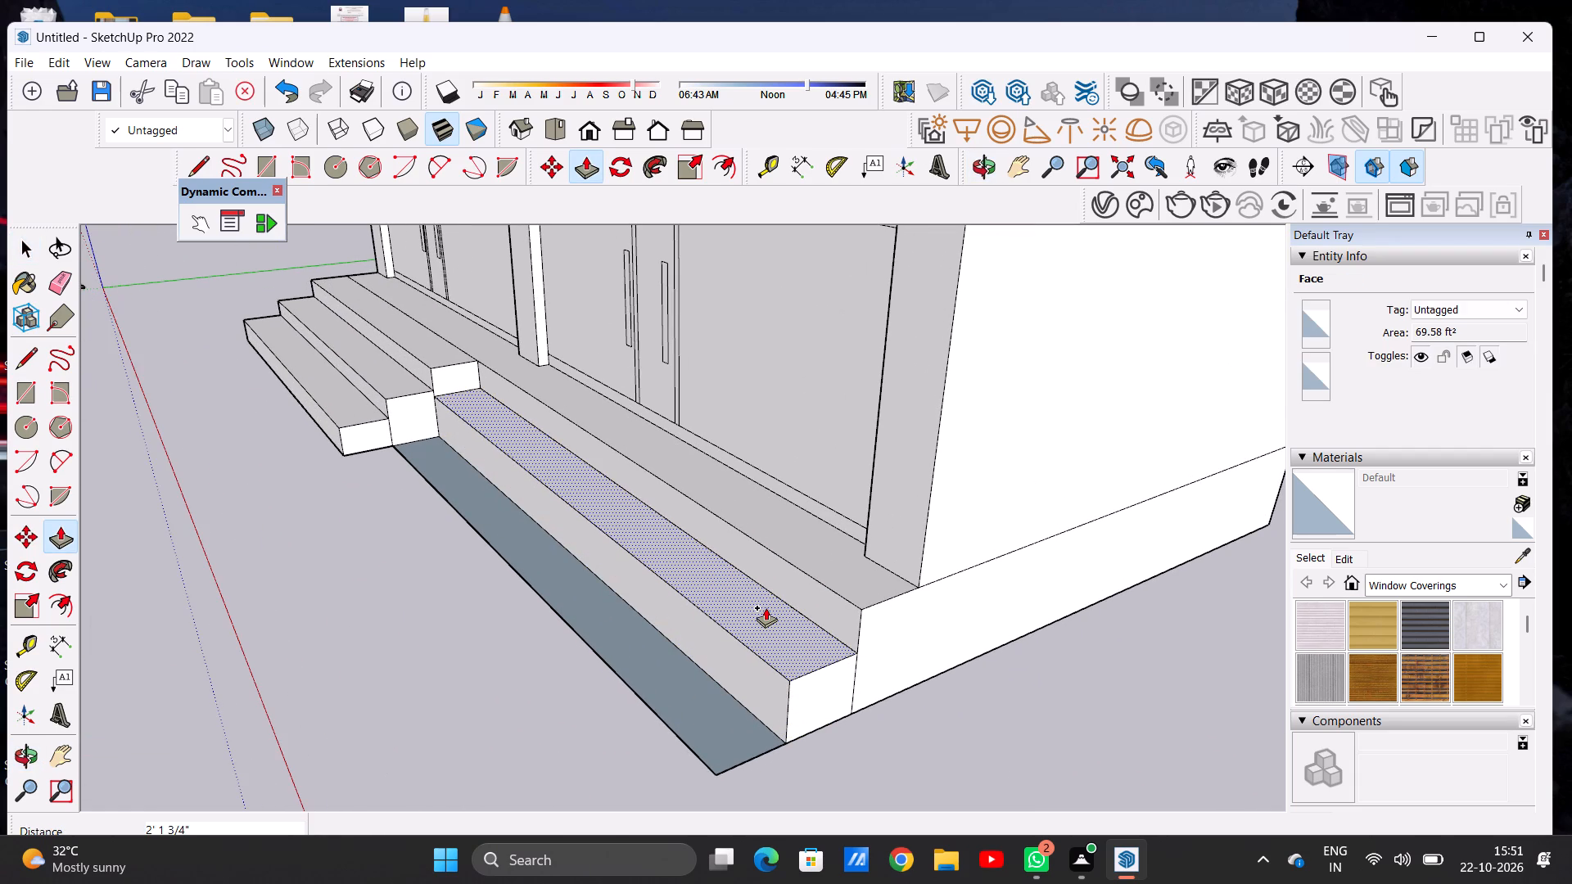
pyautogui.click(728, 723)
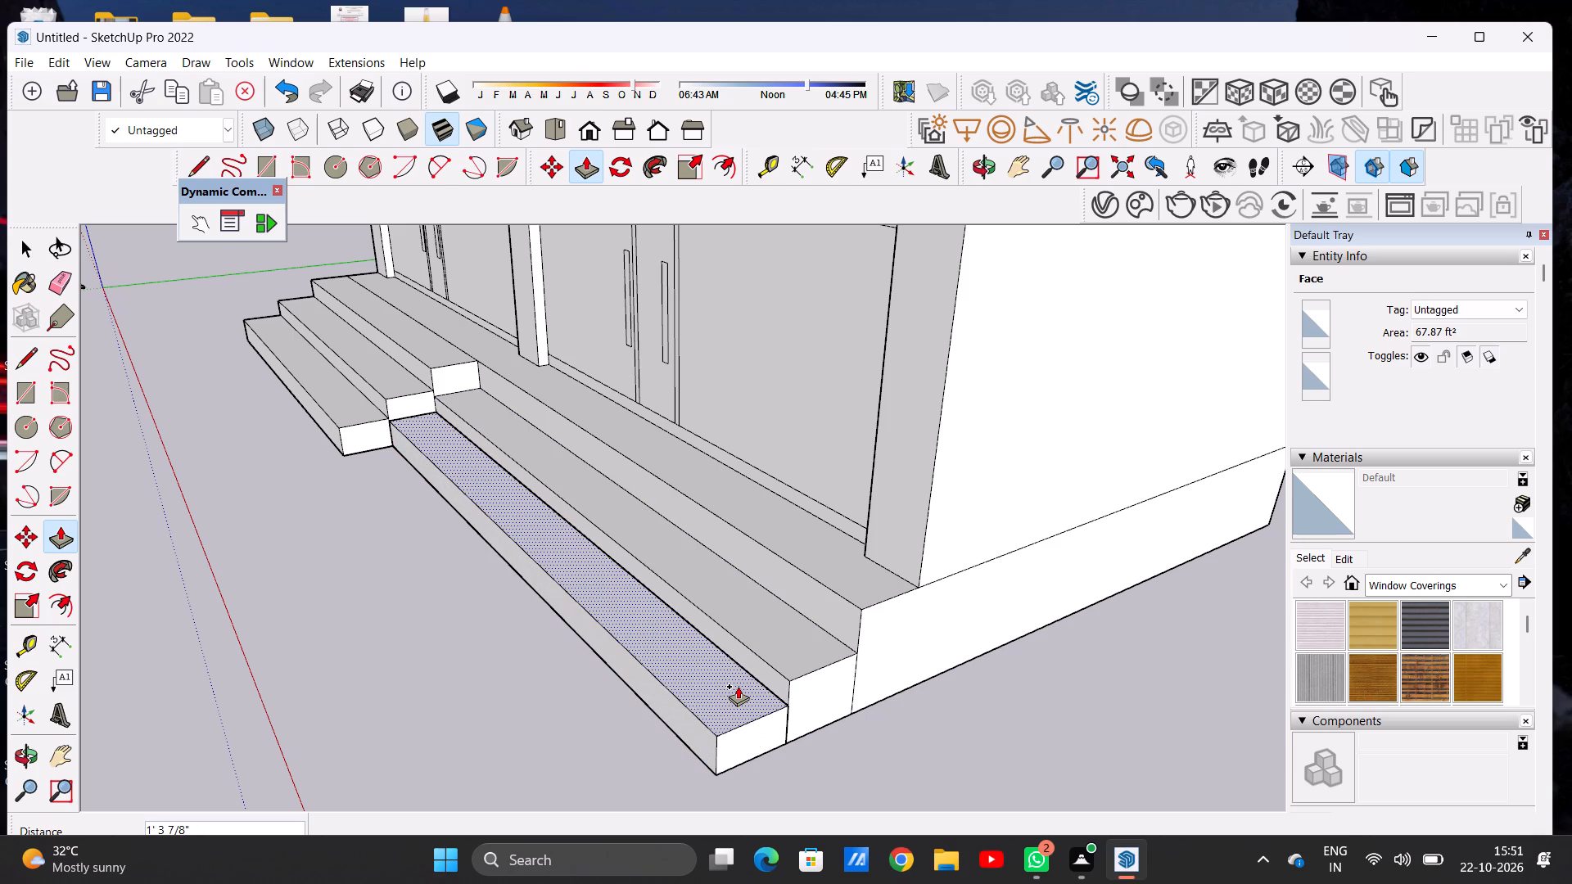
pyautogui.click(738, 686)
pyautogui.press('space')
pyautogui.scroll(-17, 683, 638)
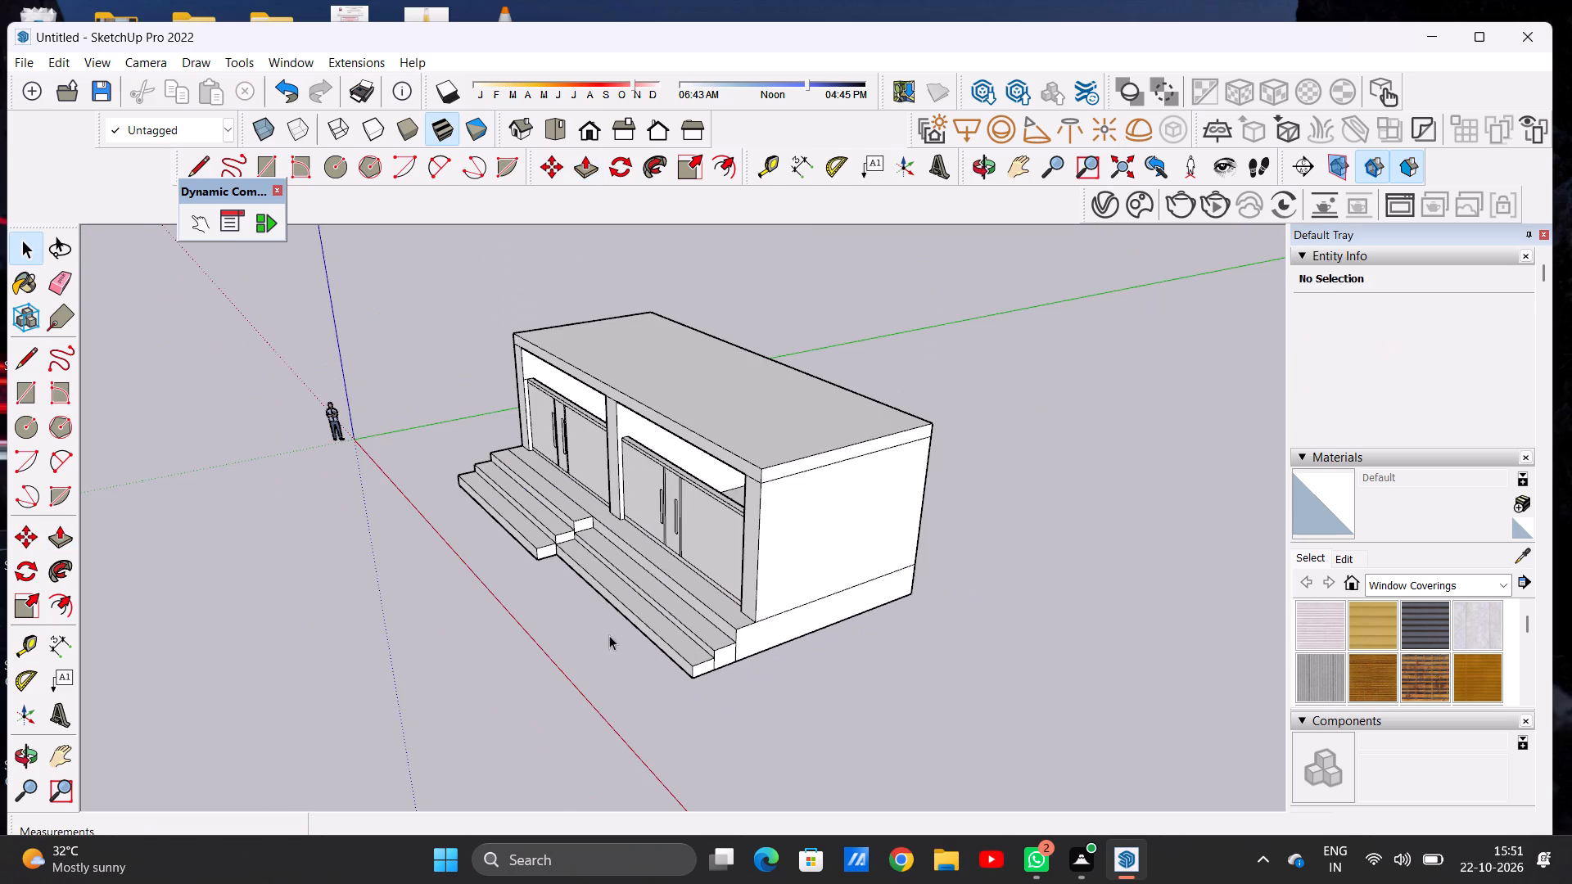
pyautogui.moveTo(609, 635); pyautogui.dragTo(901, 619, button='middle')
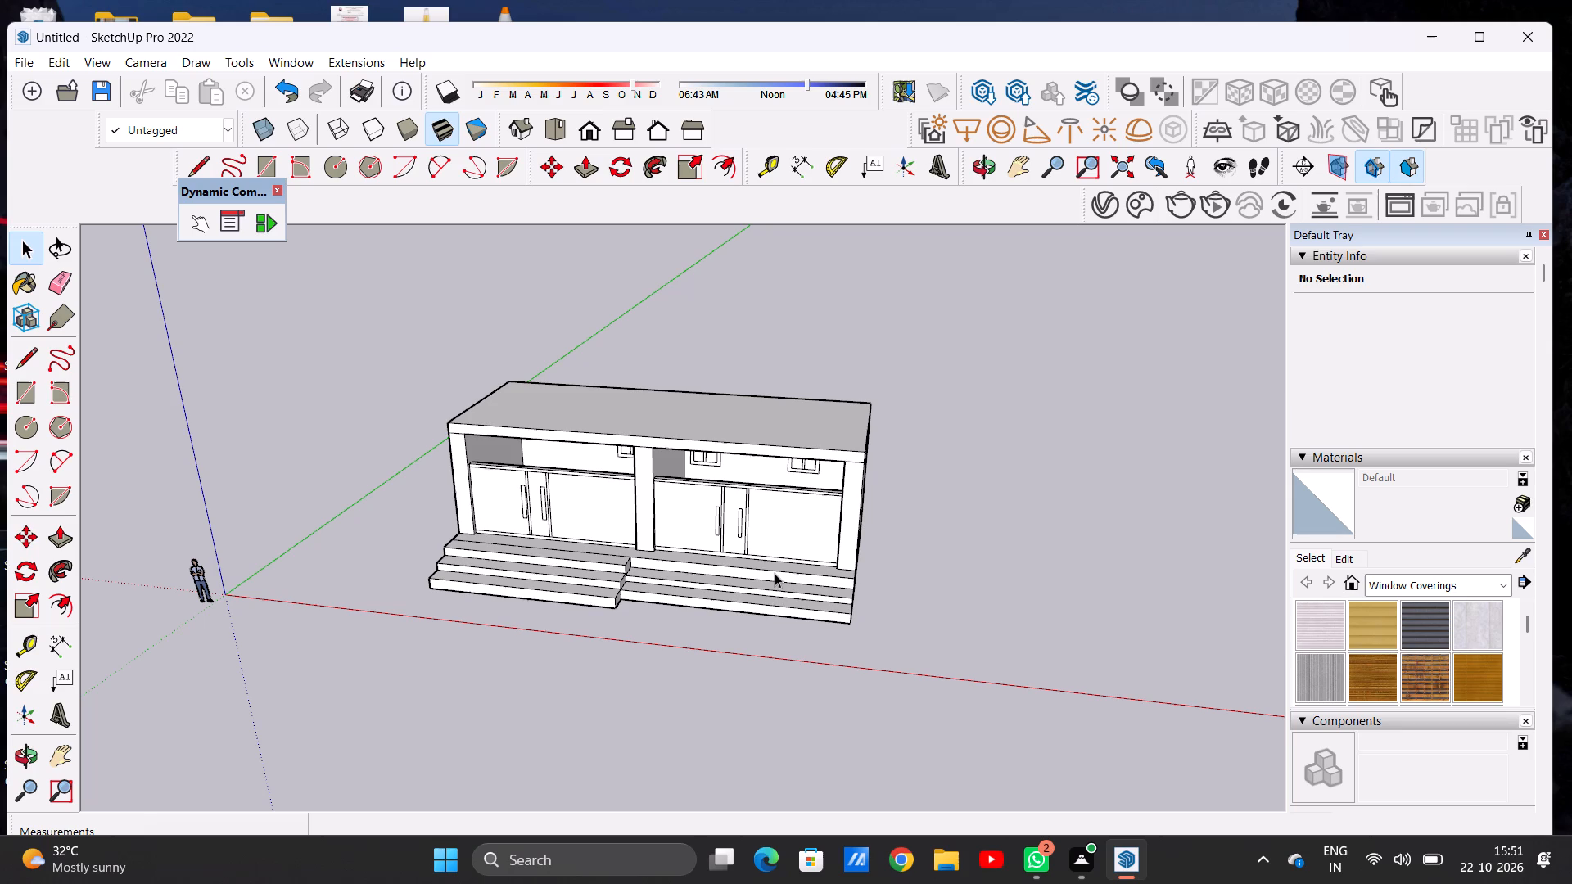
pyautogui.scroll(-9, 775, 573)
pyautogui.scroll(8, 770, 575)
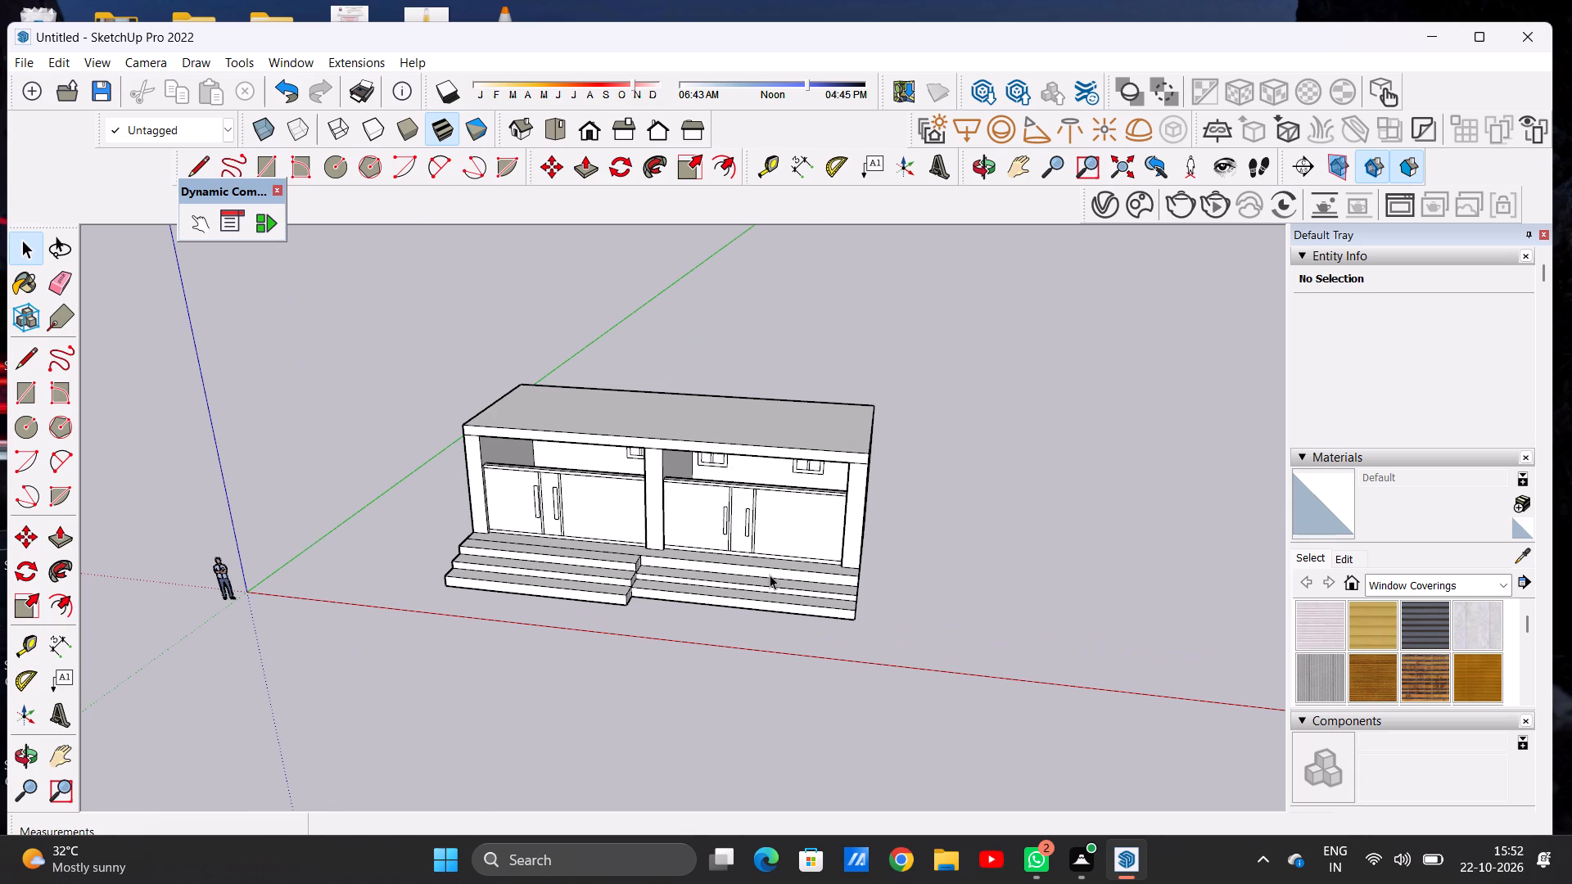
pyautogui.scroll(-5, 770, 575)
# Examine the raised entrance steps up close and the whole structure in the standard front view.
pyautogui.scroll(12, 585, 611)
pyautogui.scroll(-1, 585, 610)
pyautogui.scroll(1, 585, 610)
pyautogui.scroll(-11, 585, 610)
pyautogui.click(594, 132)
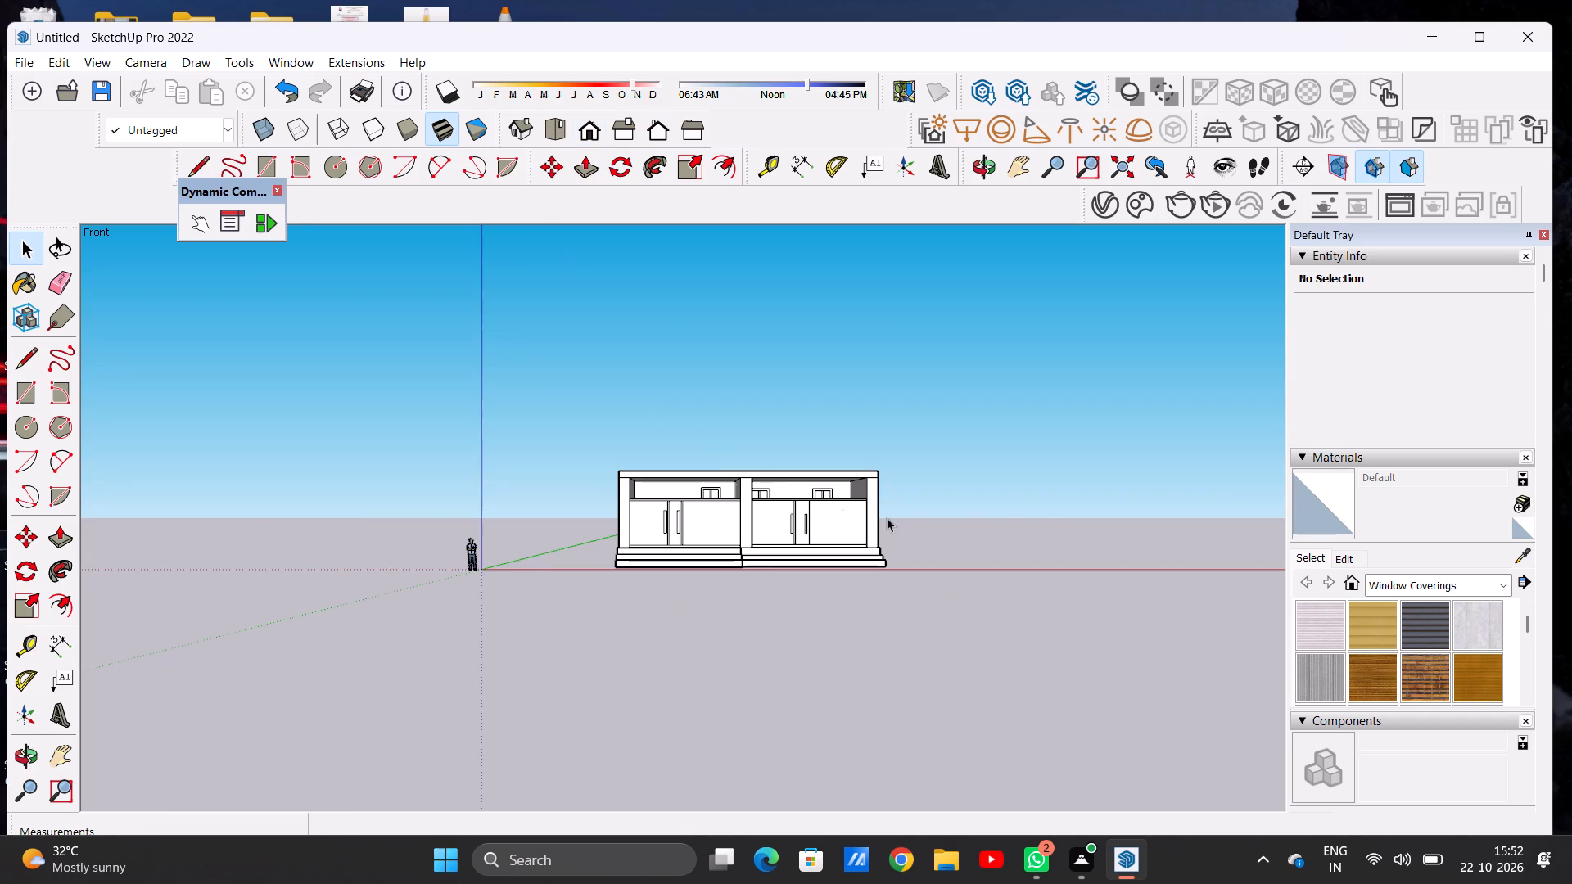
# Offset the roof's top face outline inward by about 1' 9" to form a border around the roof.
pyautogui.scroll(6, 897, 515)
pyautogui.moveTo(623, 620); pyautogui.dragTo(599, 771, button='middle')
pyautogui.scroll(6, 613, 433)
pyautogui.moveTo(615, 477); pyautogui.dragTo(615, 717, button='middle')
pyautogui.scroll(-6, 643, 501)
pyautogui.moveTo(633, 440); pyautogui.dragTo(639, 576, button='middle')
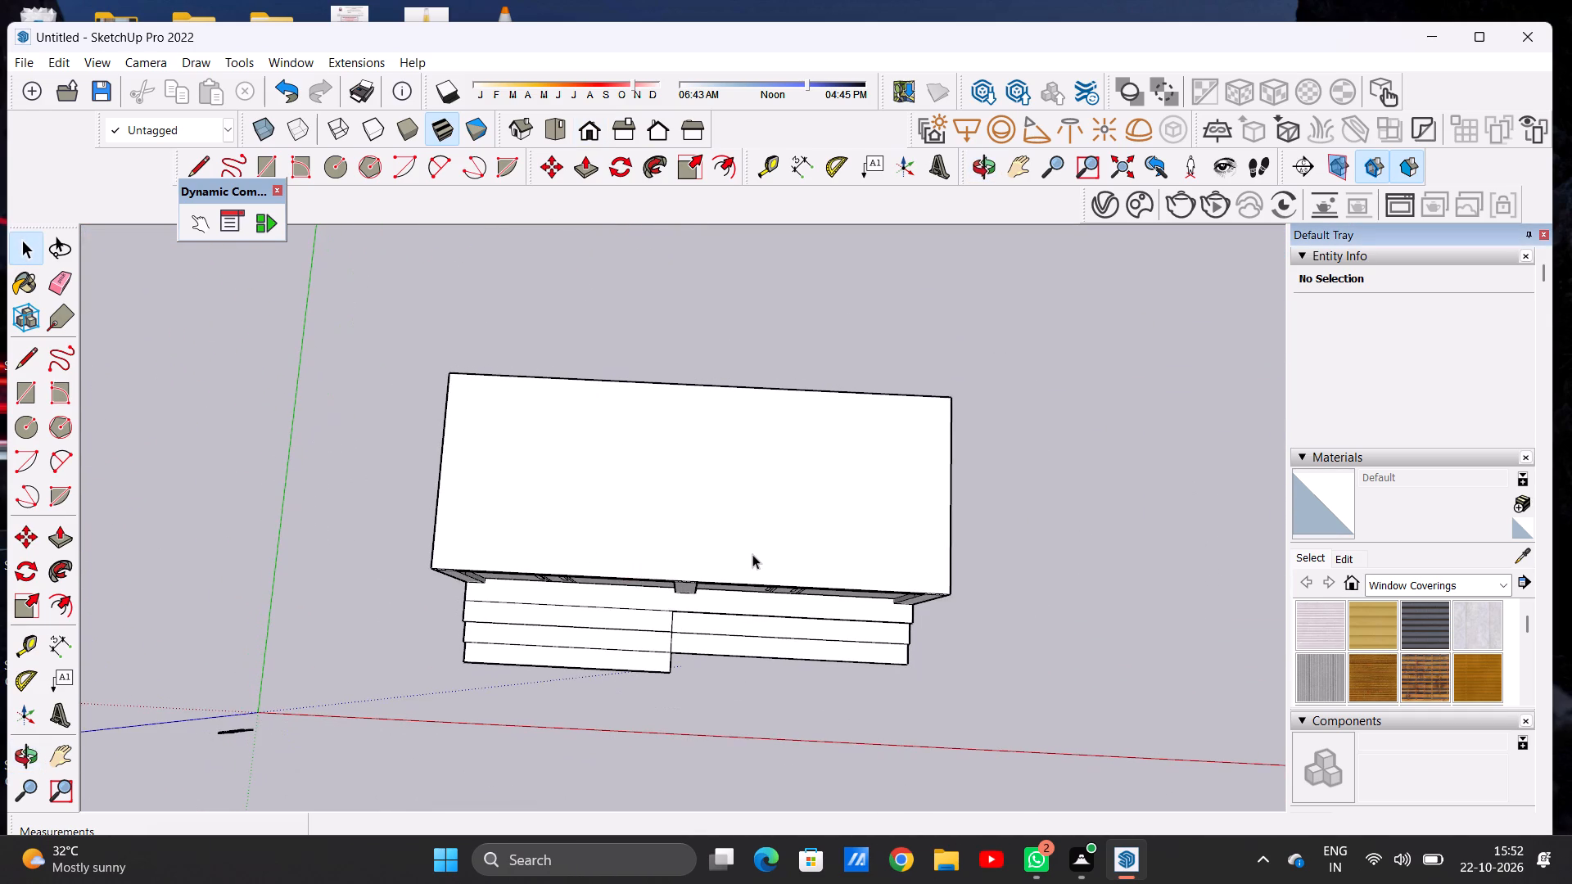
pyautogui.scroll(5, 762, 551)
pyautogui.scroll(-4, 684, 454)
pyautogui.scroll(1, 684, 454)
pyautogui.scroll(-1, 684, 454)
pyautogui.scroll(1, 689, 485)
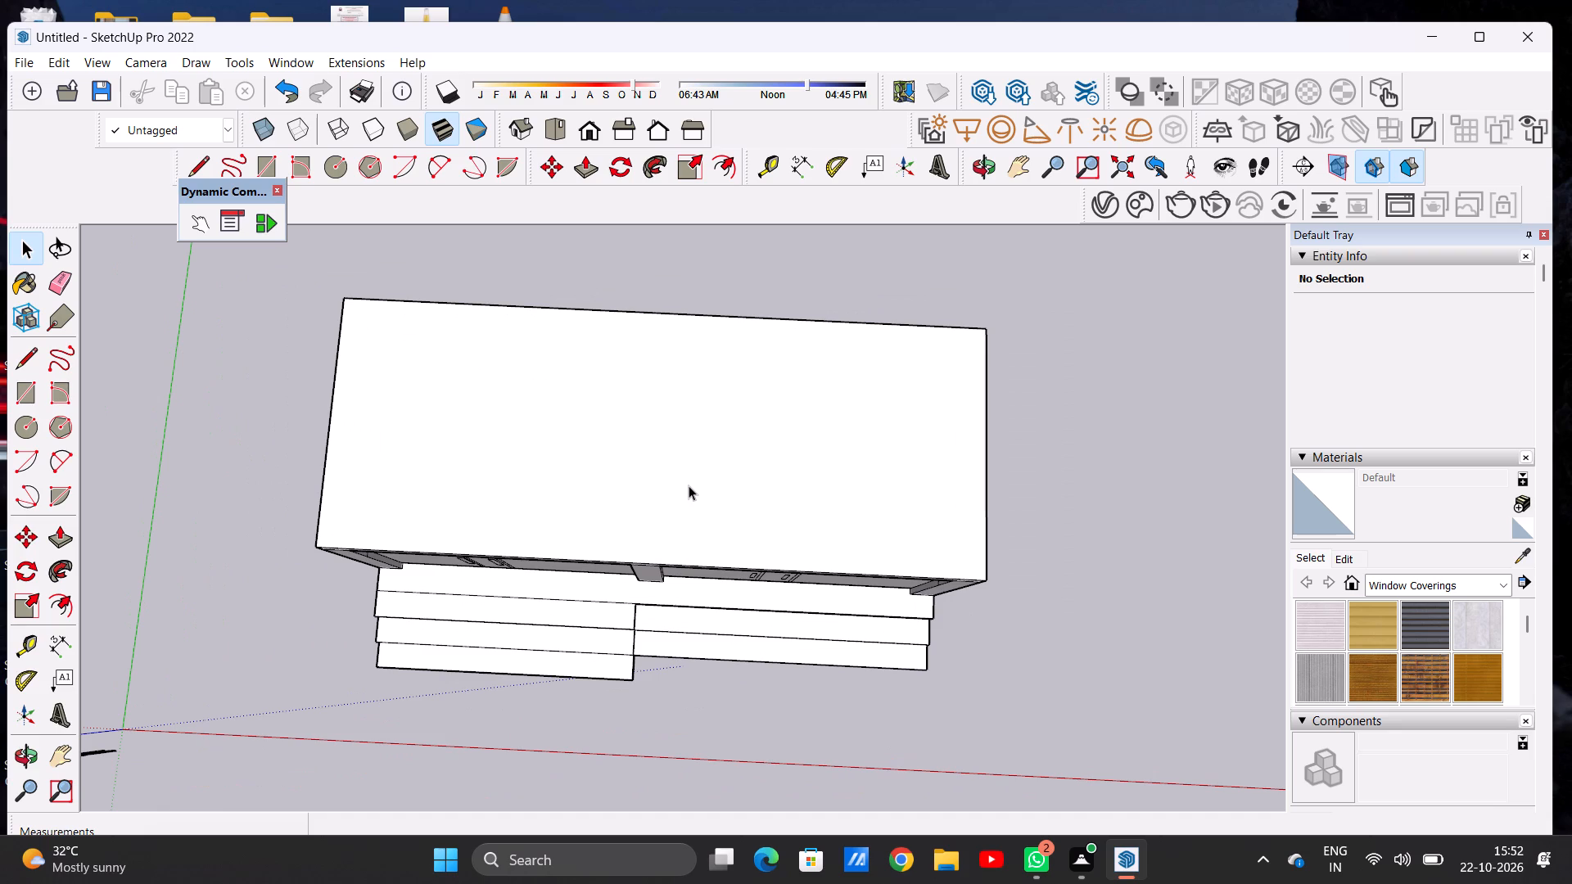
pyautogui.write('OF')
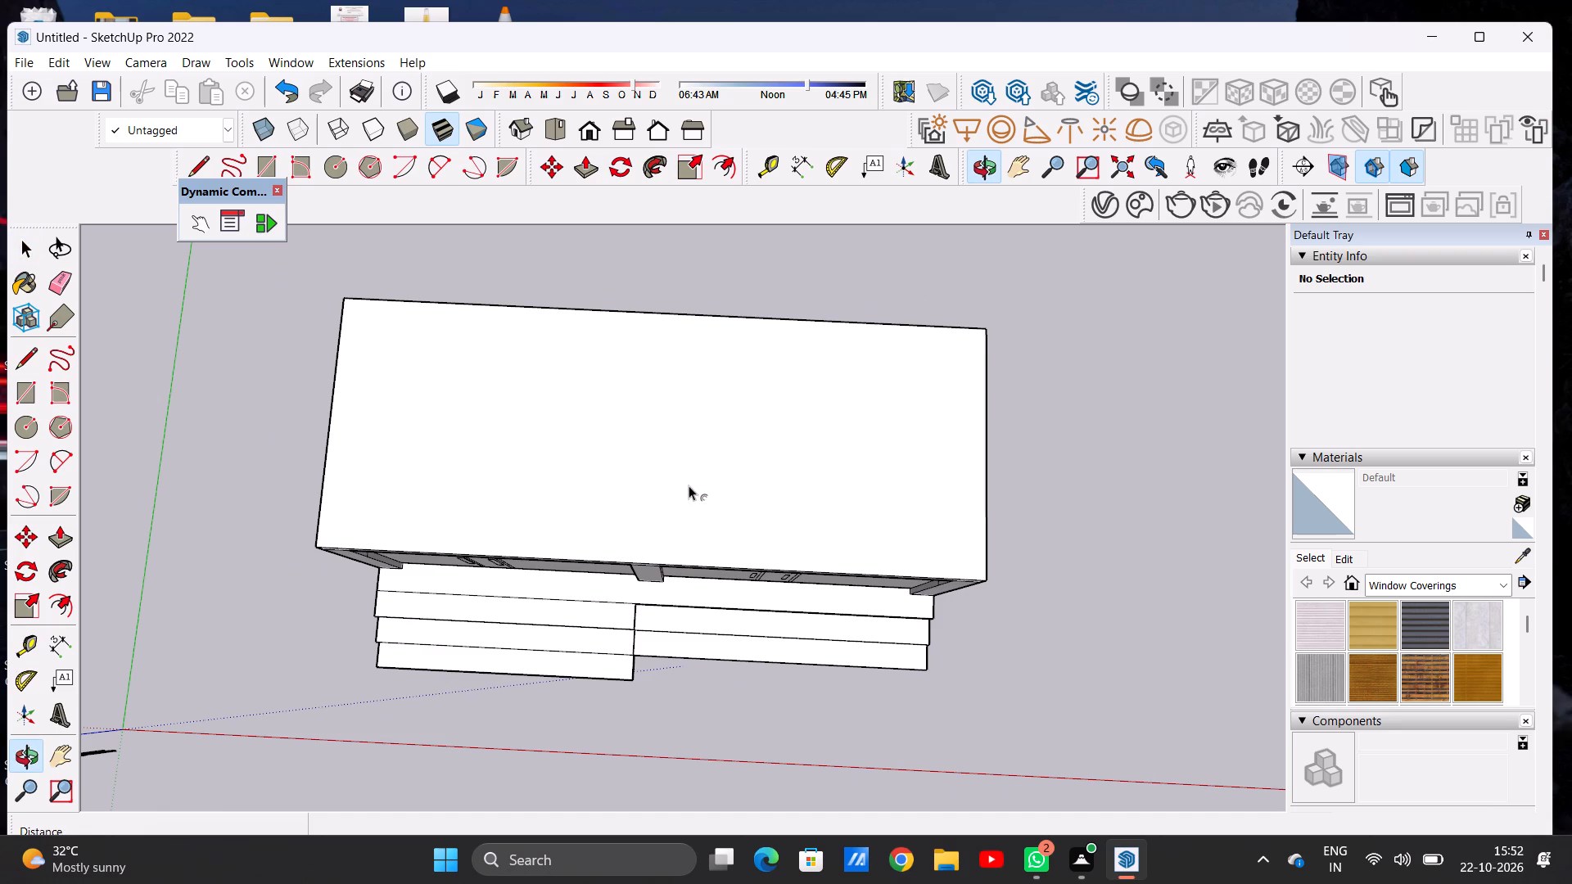
pyautogui.click(513, 365)
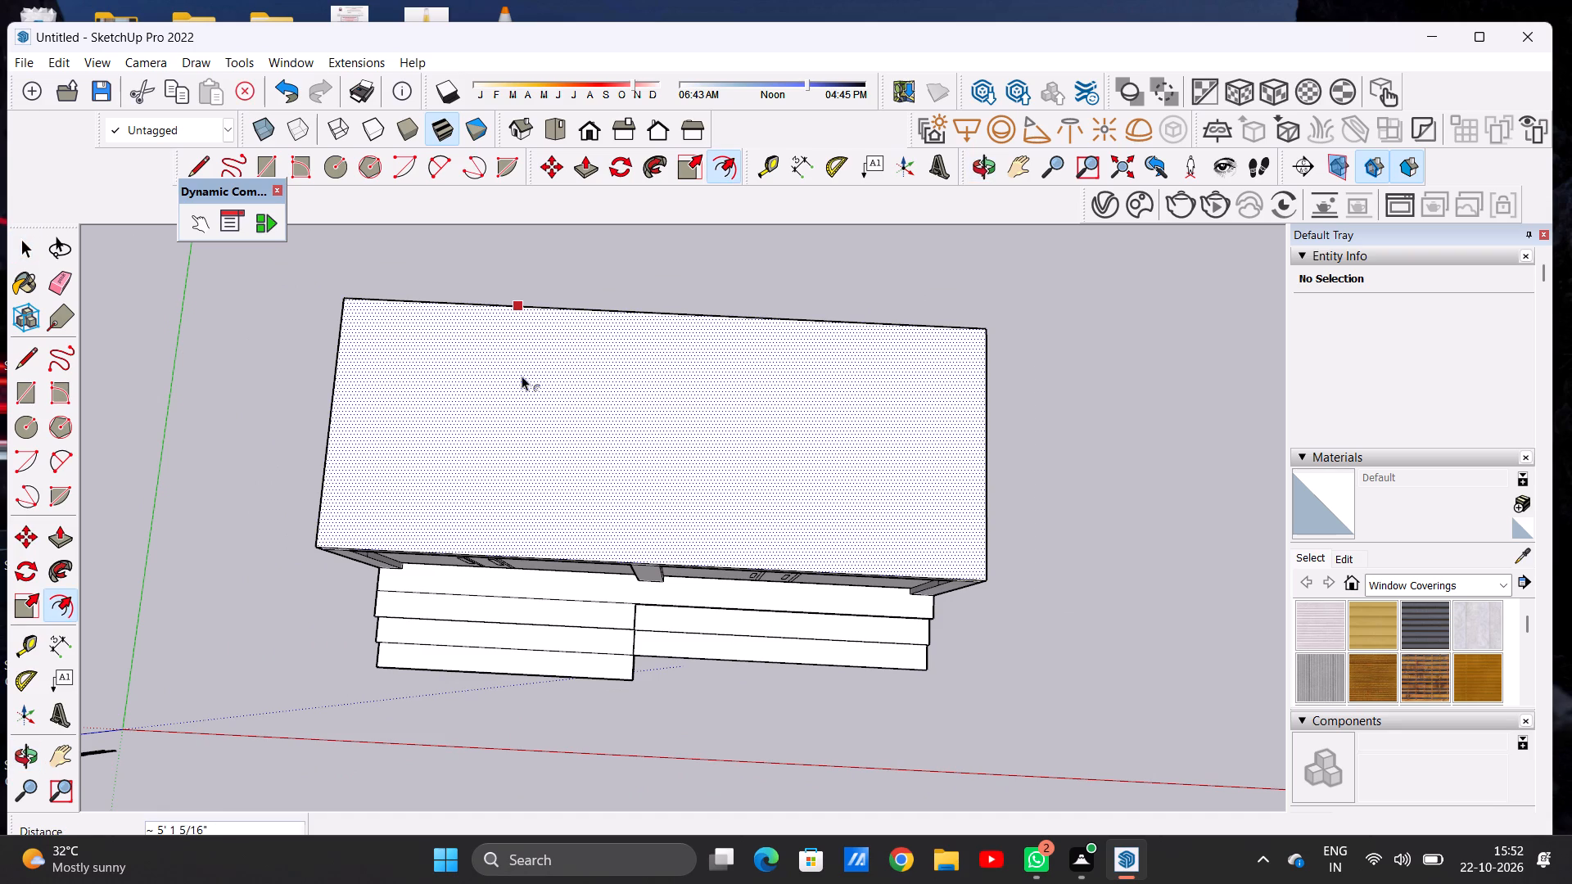
pyautogui.click(510, 326)
pyautogui.press('space')
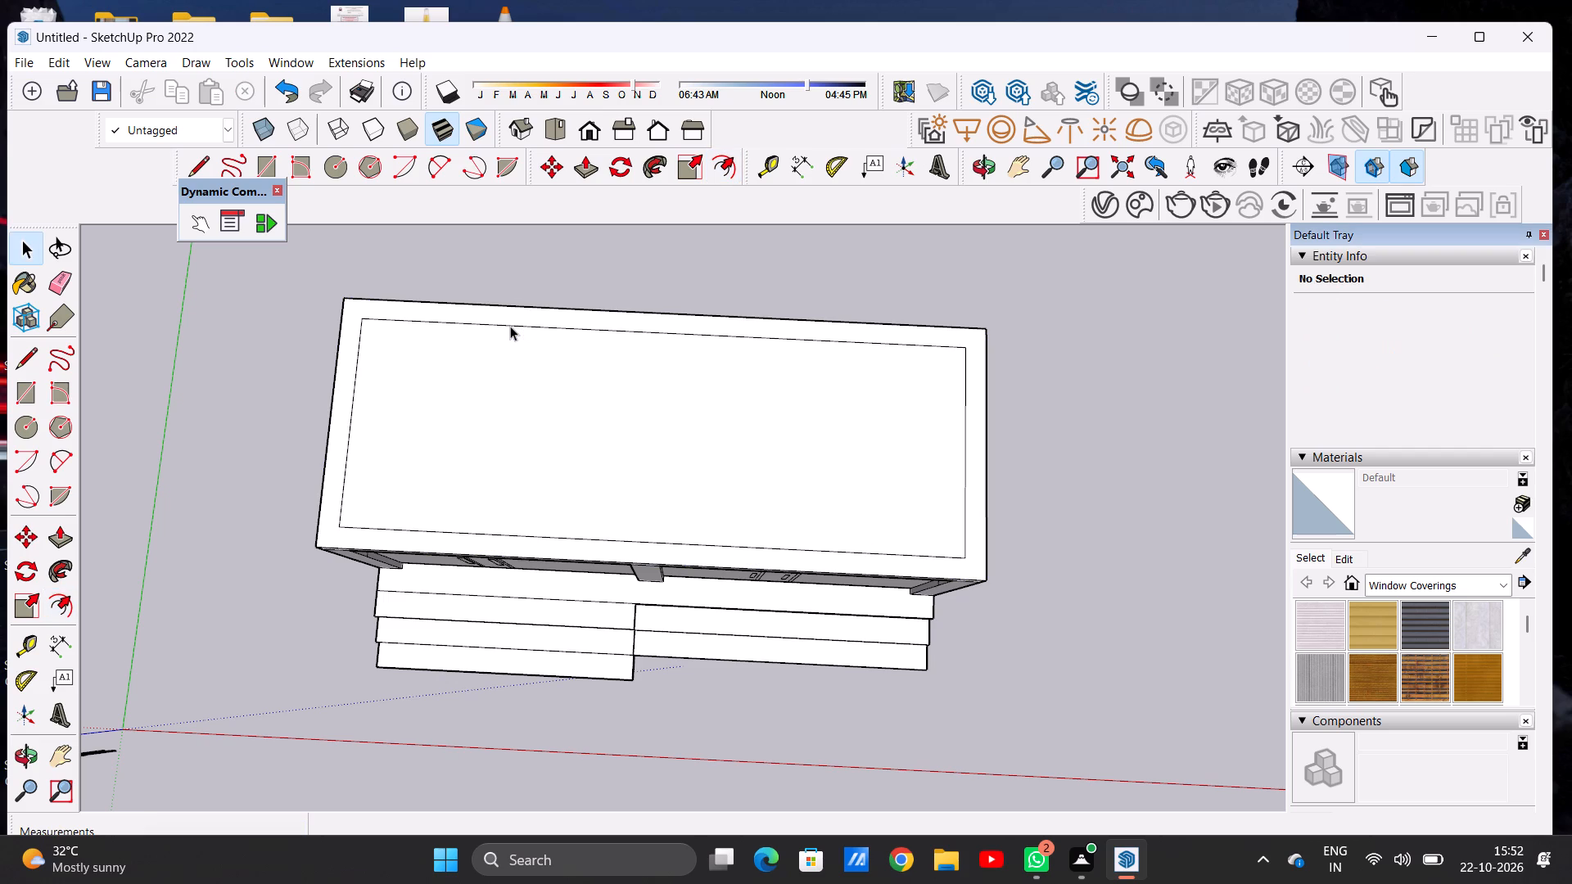
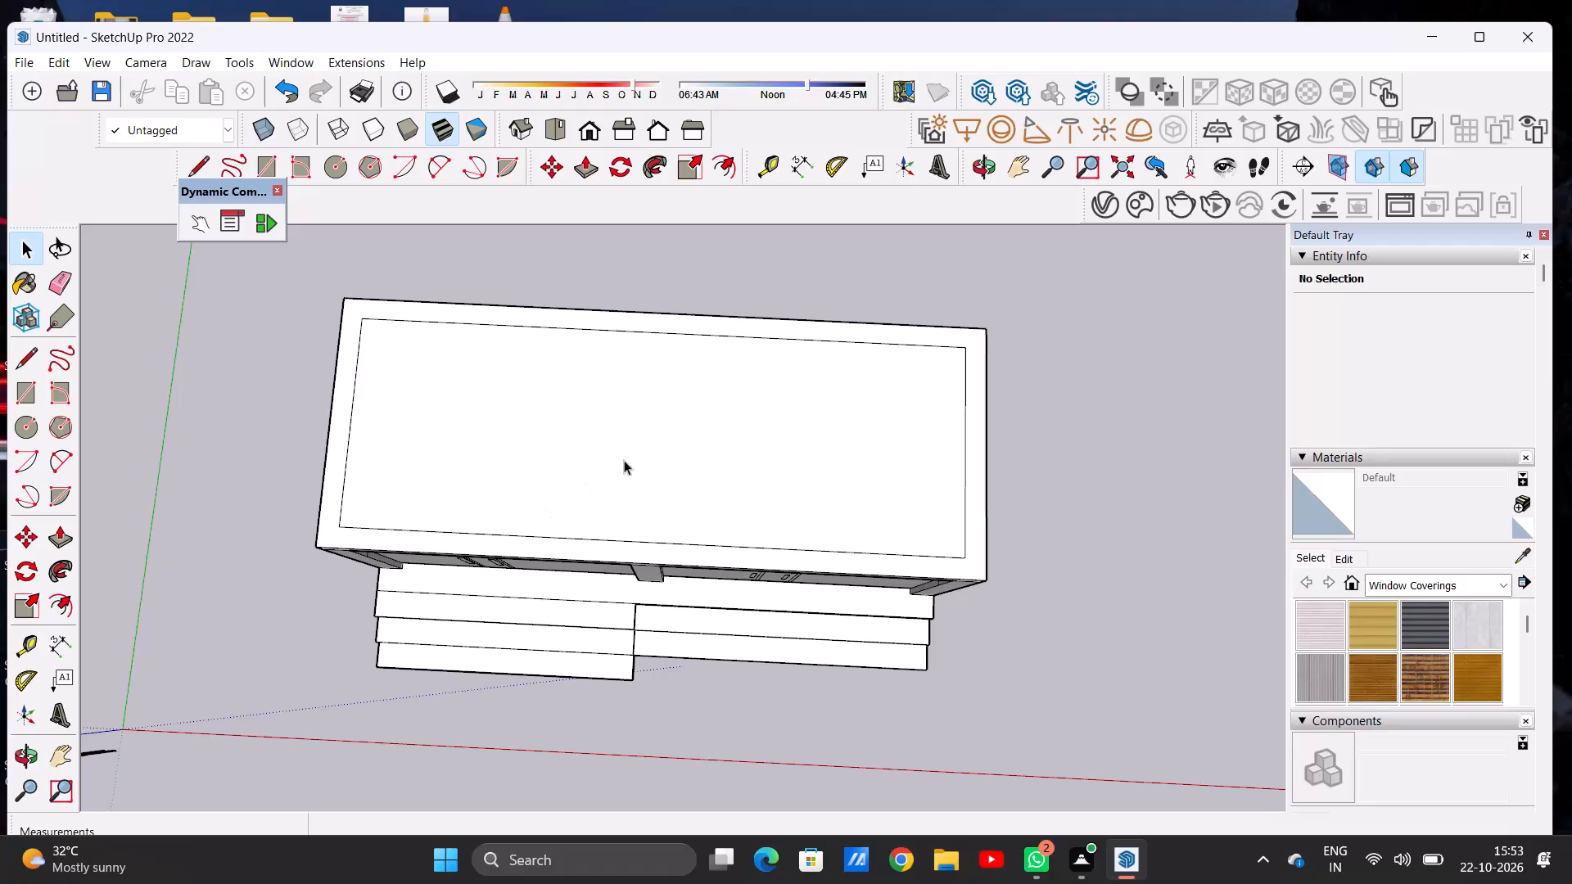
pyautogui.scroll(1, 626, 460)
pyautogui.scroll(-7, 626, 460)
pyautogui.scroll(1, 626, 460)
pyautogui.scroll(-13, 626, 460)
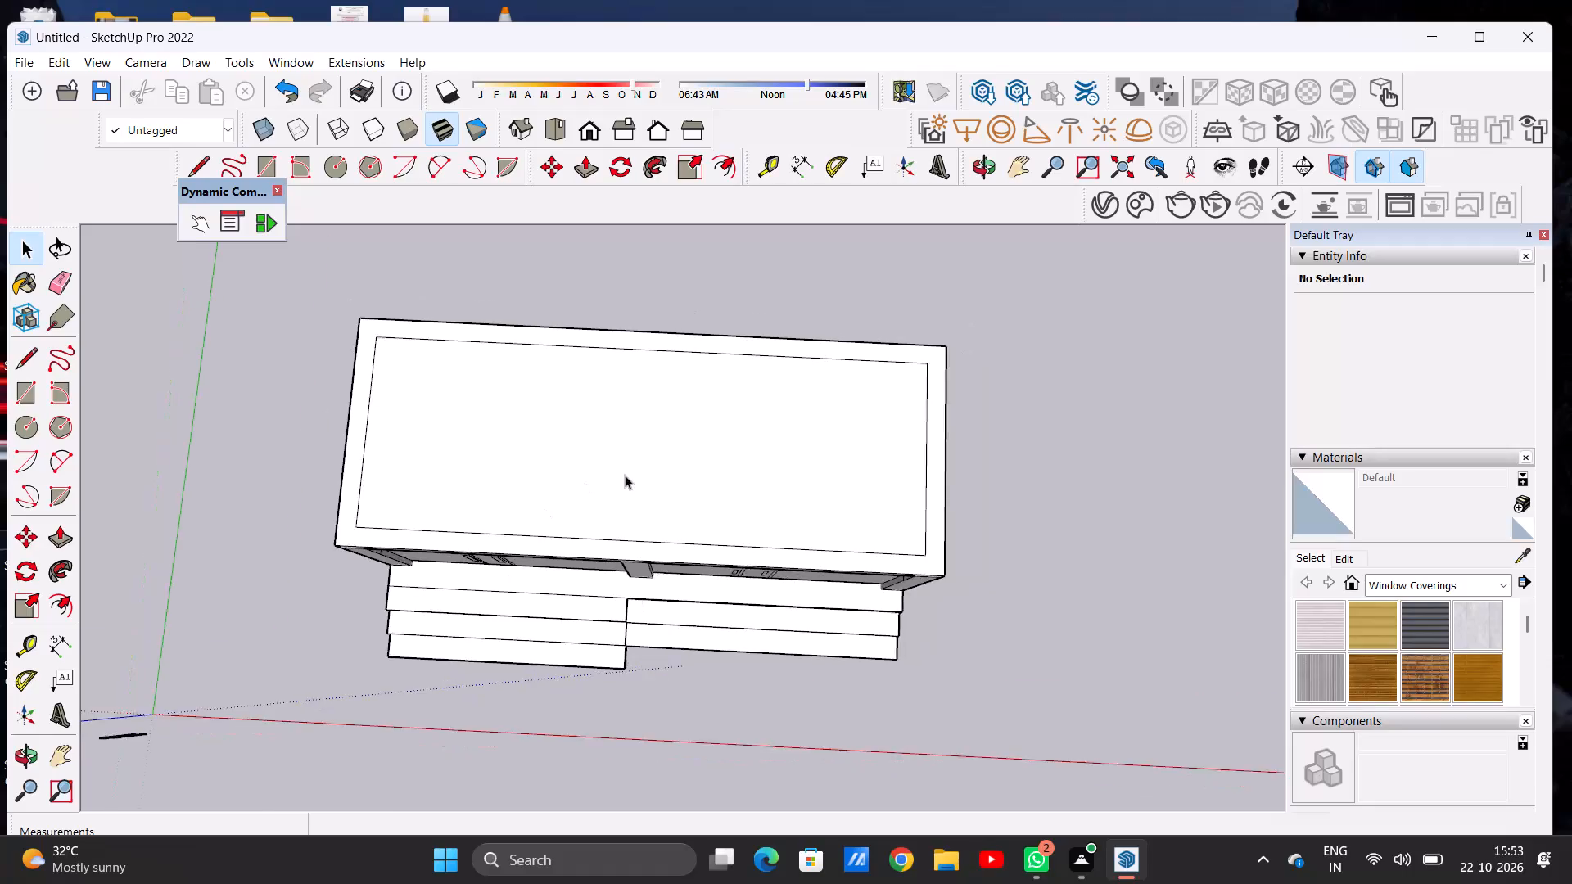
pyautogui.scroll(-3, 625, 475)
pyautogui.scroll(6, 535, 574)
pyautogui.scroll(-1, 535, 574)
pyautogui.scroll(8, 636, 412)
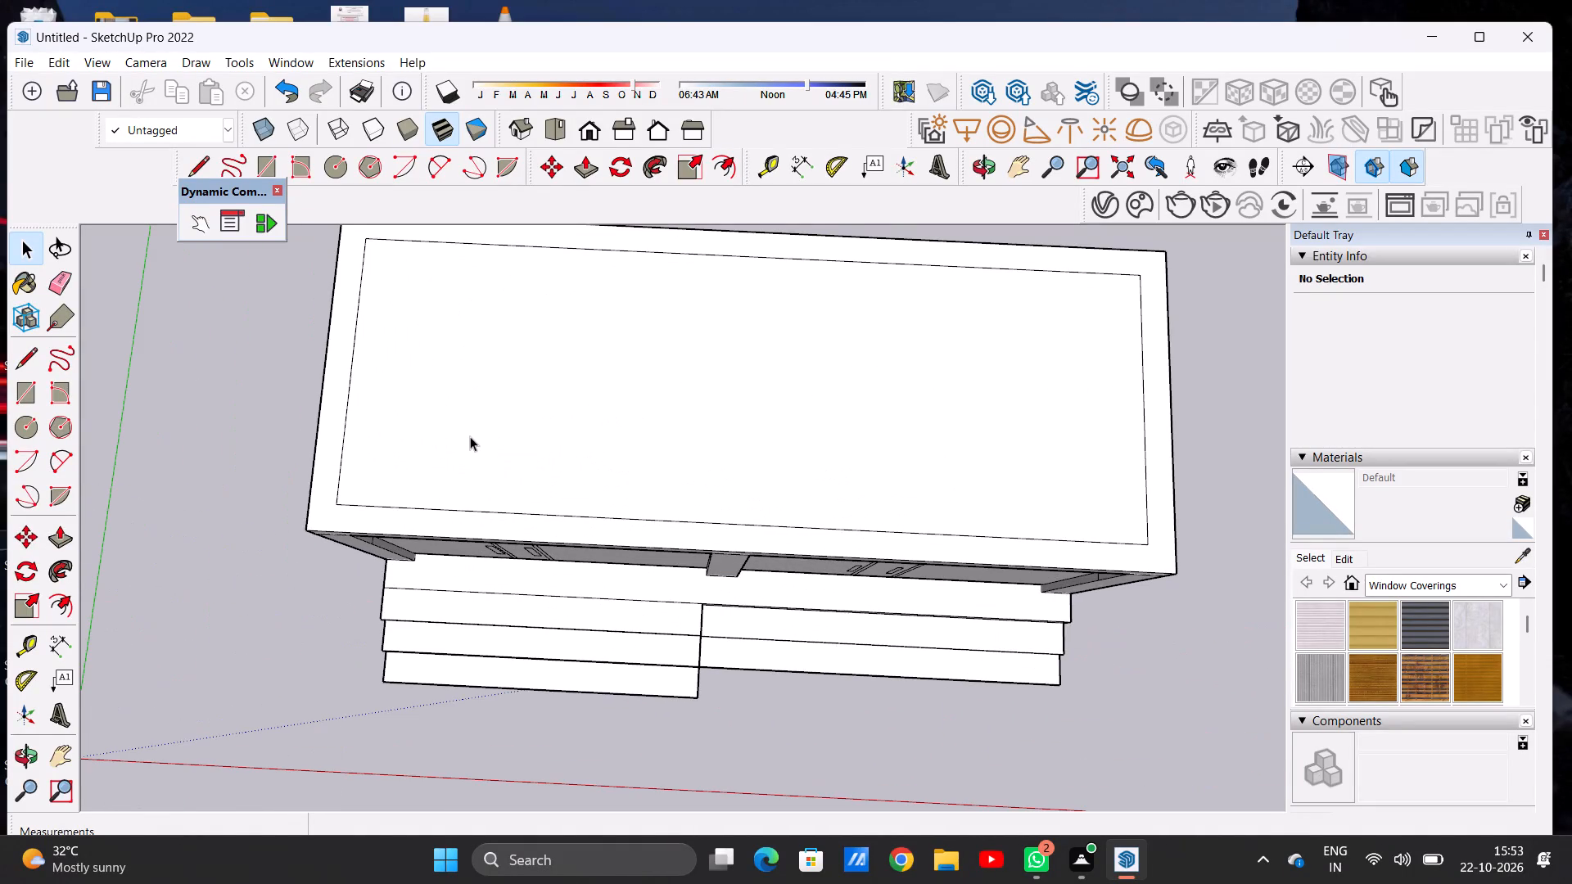
# Draw two short lines, each about 1' 8" long, from the inset border's front corners to the roof's outer side edges.
pyautogui.press('l')
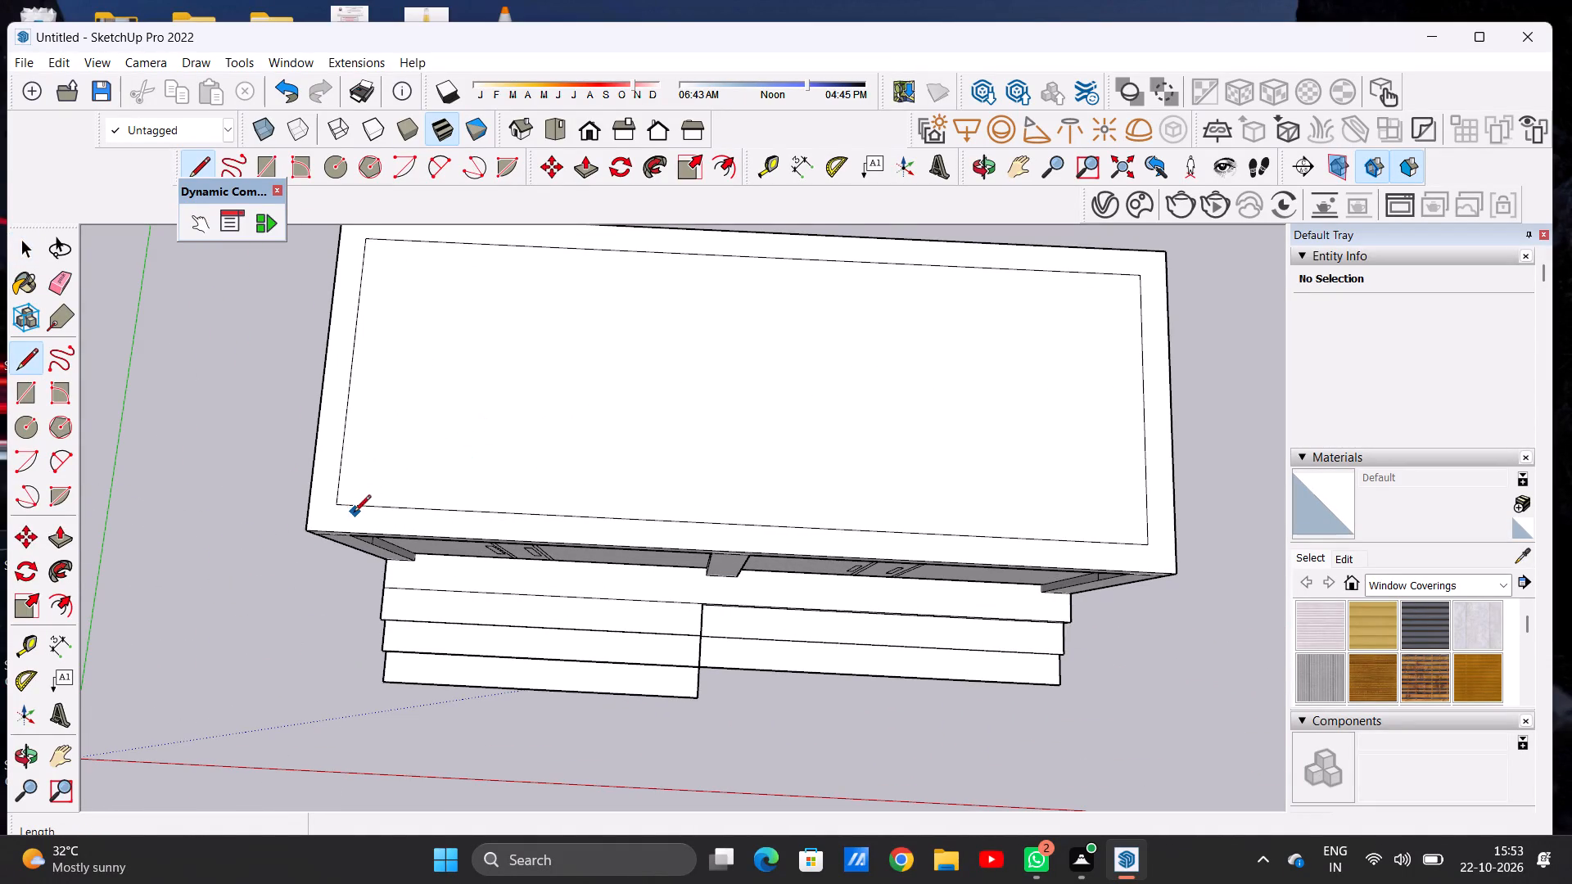
pyautogui.scroll(6, 354, 513)
pyautogui.click(320, 501)
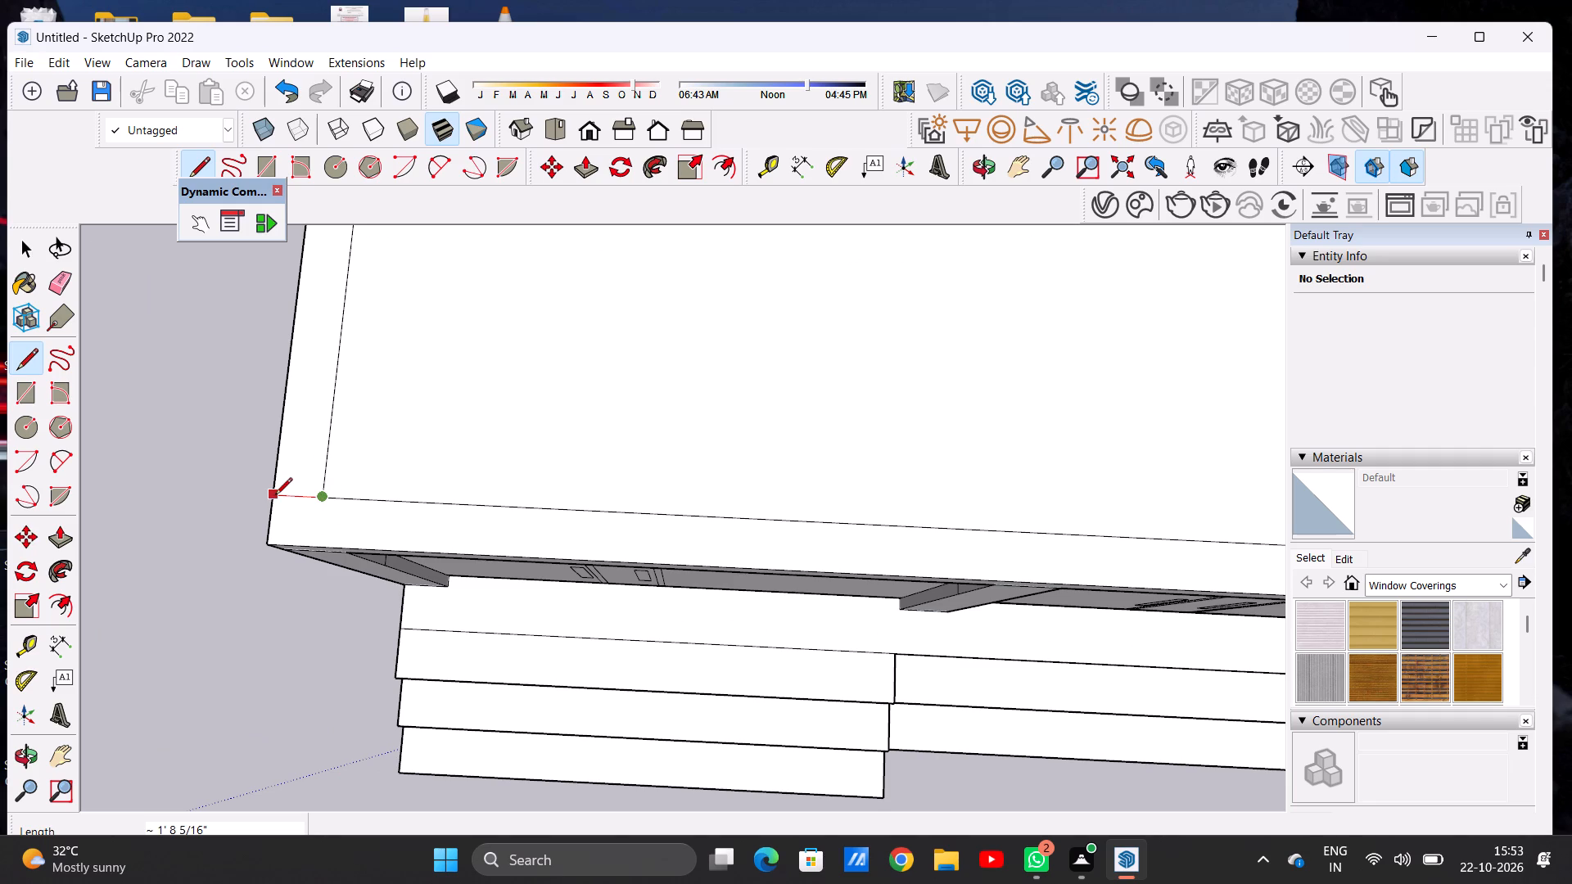
pyautogui.click(275, 496)
pyautogui.scroll(-12, 289, 485)
pyautogui.scroll(8, 793, 562)
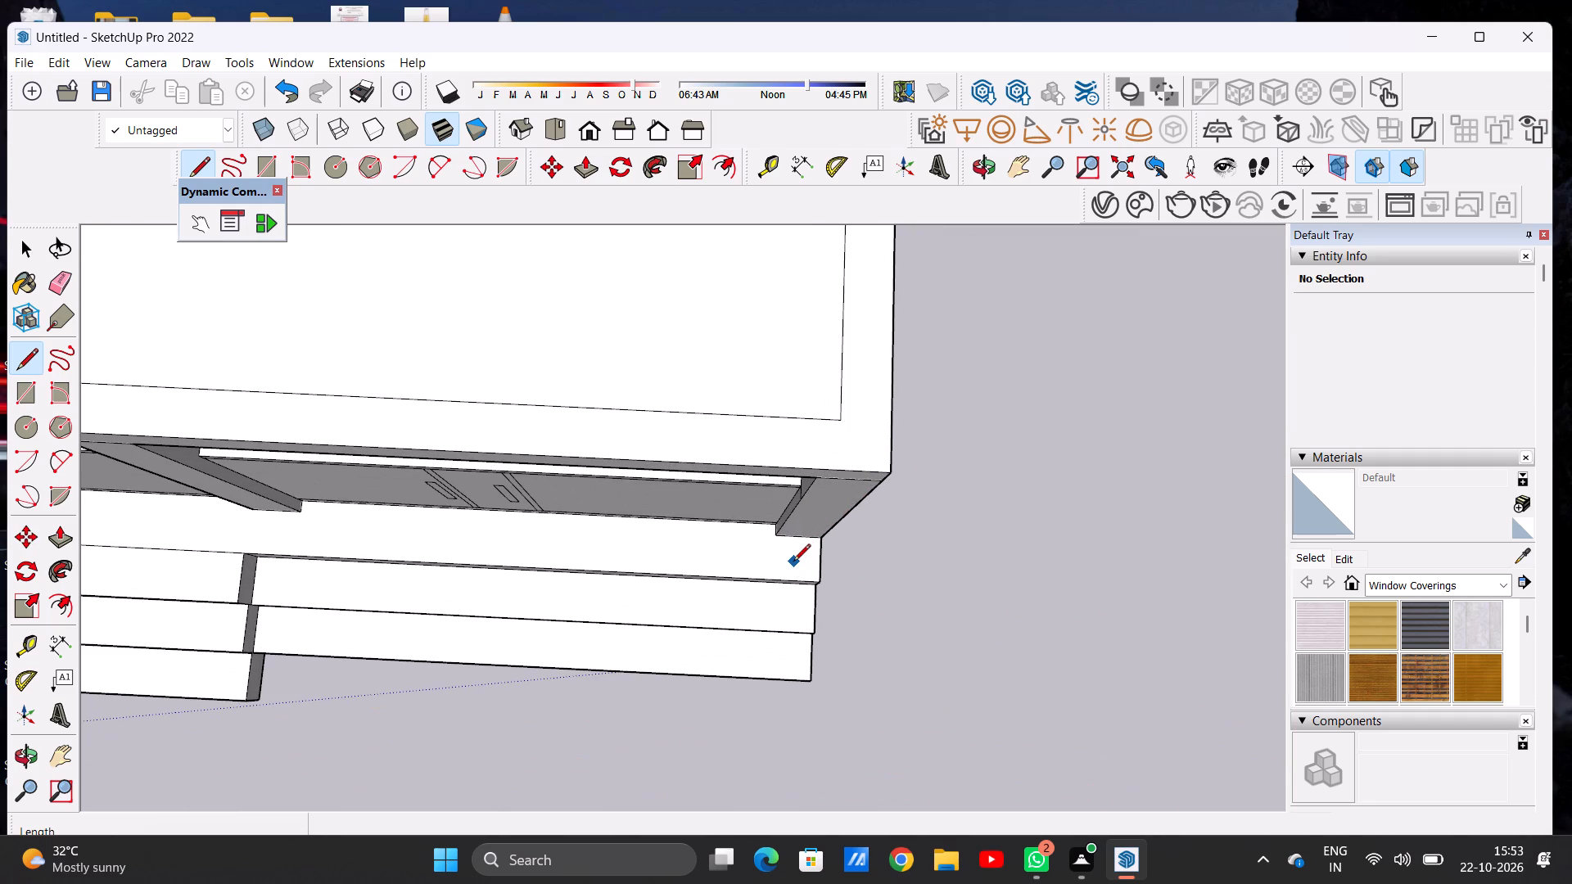
pyautogui.scroll(7, 748, 405)
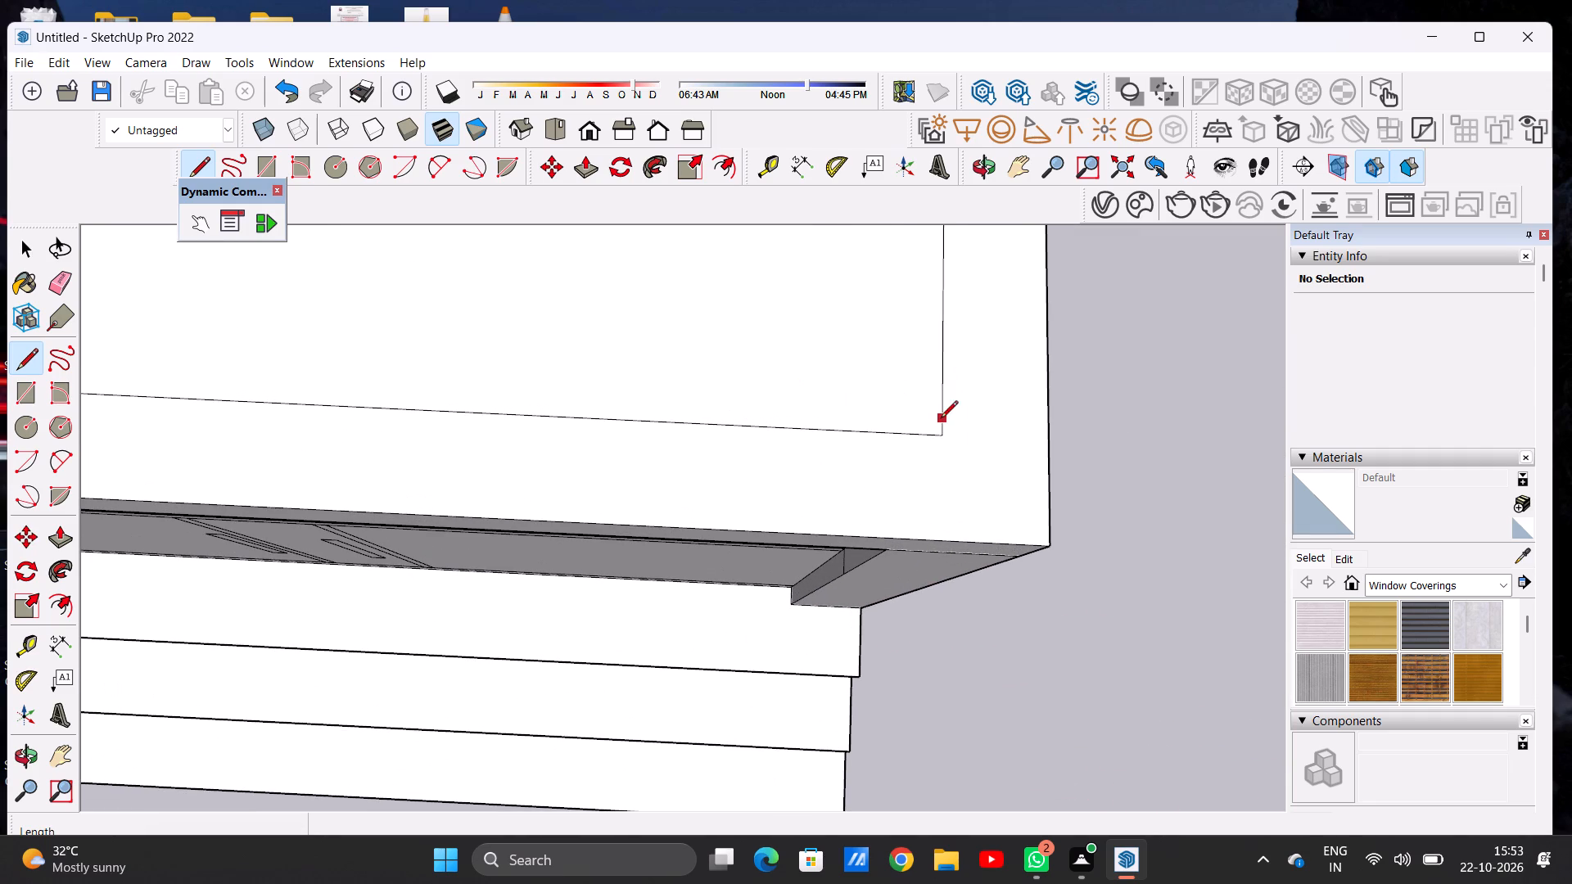
pyautogui.click(945, 434)
pyautogui.click(1046, 440)
pyautogui.press('space')
# Examine the roof border and the front of the structure from several angles.
pyautogui.scroll(-10, 665, 565)
pyautogui.scroll(-13, 959, 478)
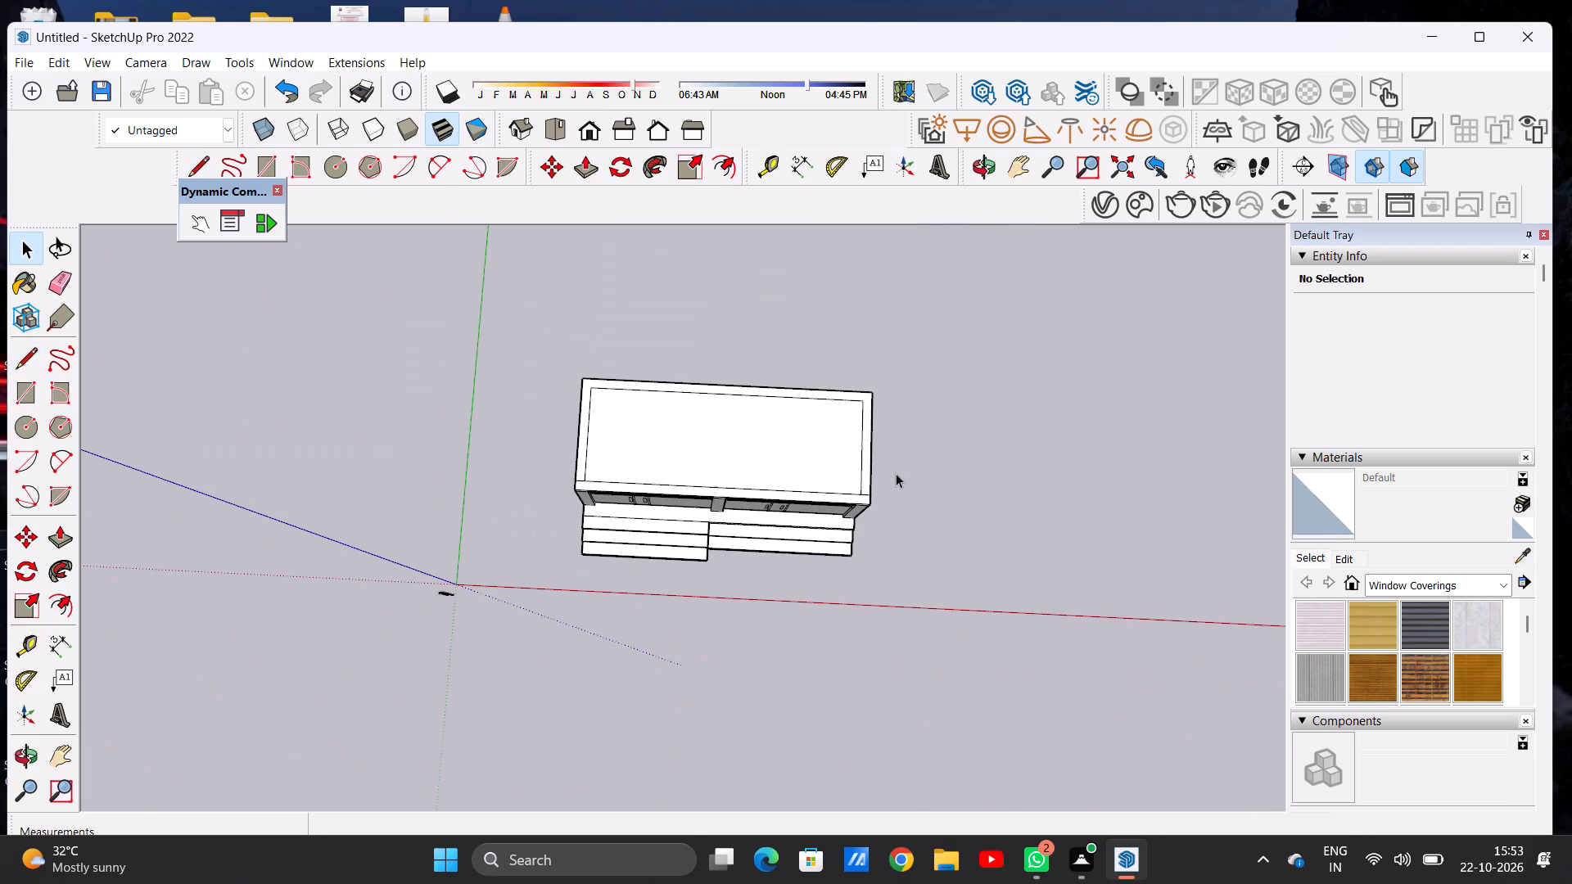
pyautogui.scroll(4, 776, 482)
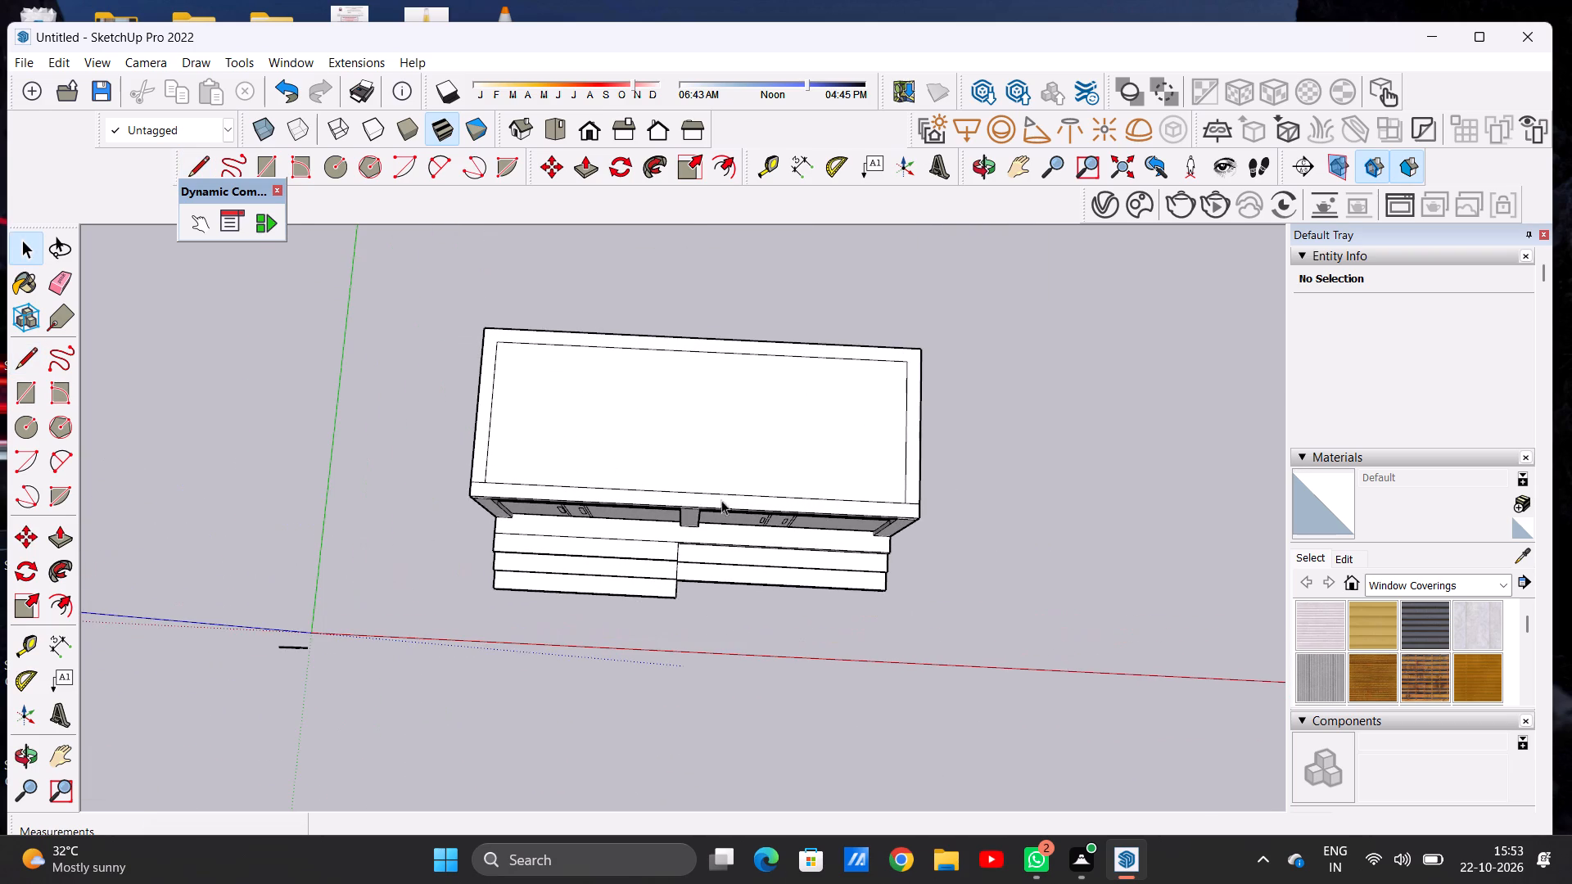
pyautogui.moveTo(707, 519); pyautogui.dragTo(707, 376, button='middle')
pyautogui.scroll(1, 707, 398)
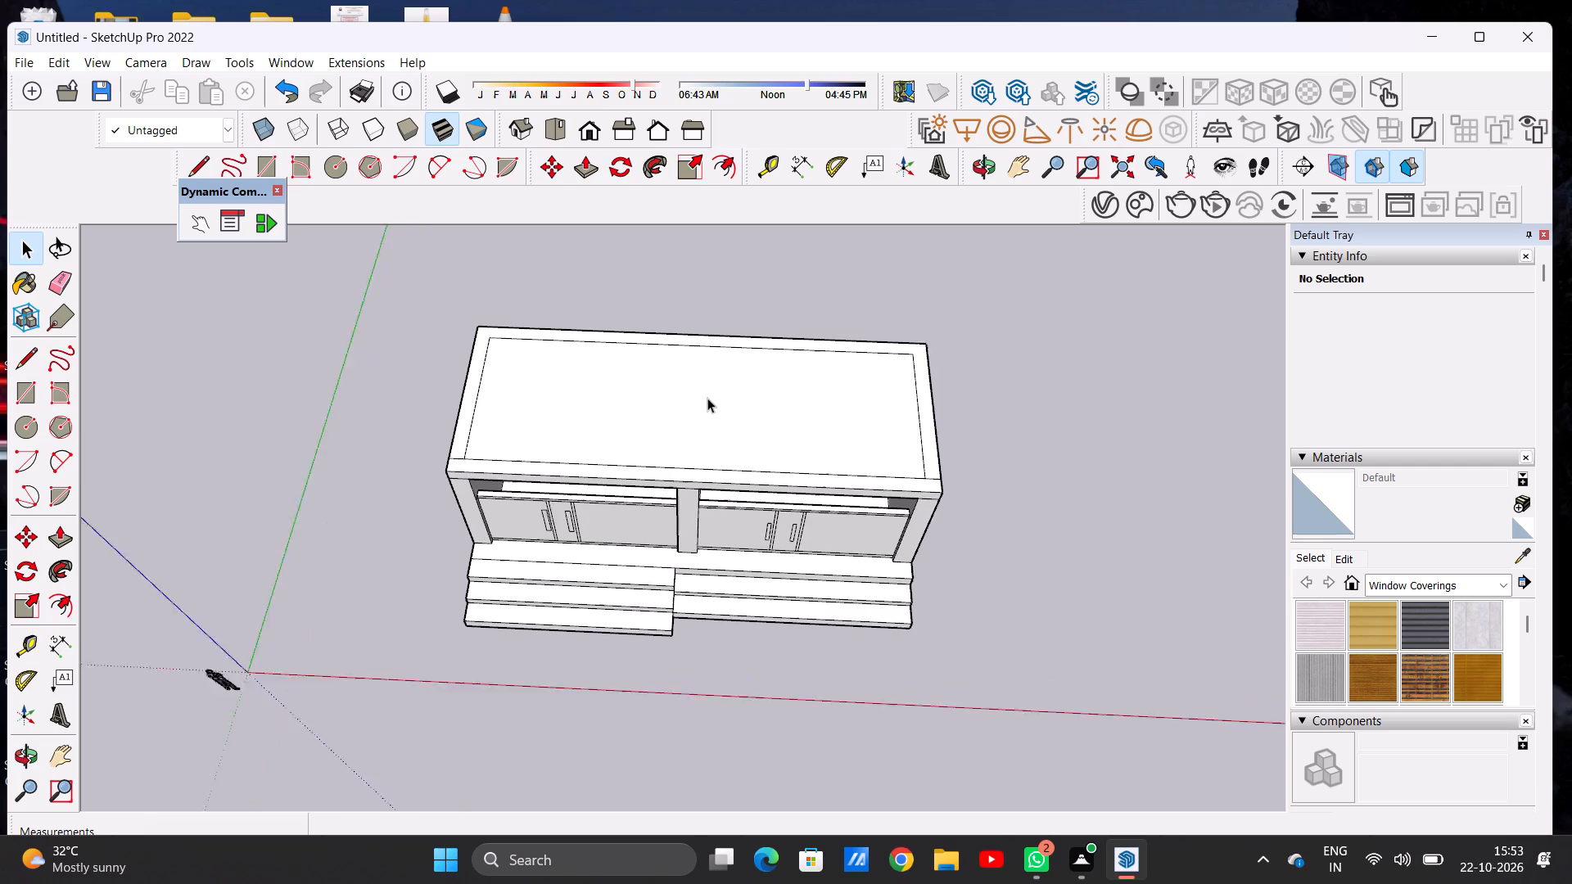
pyautogui.scroll(1, 707, 398)
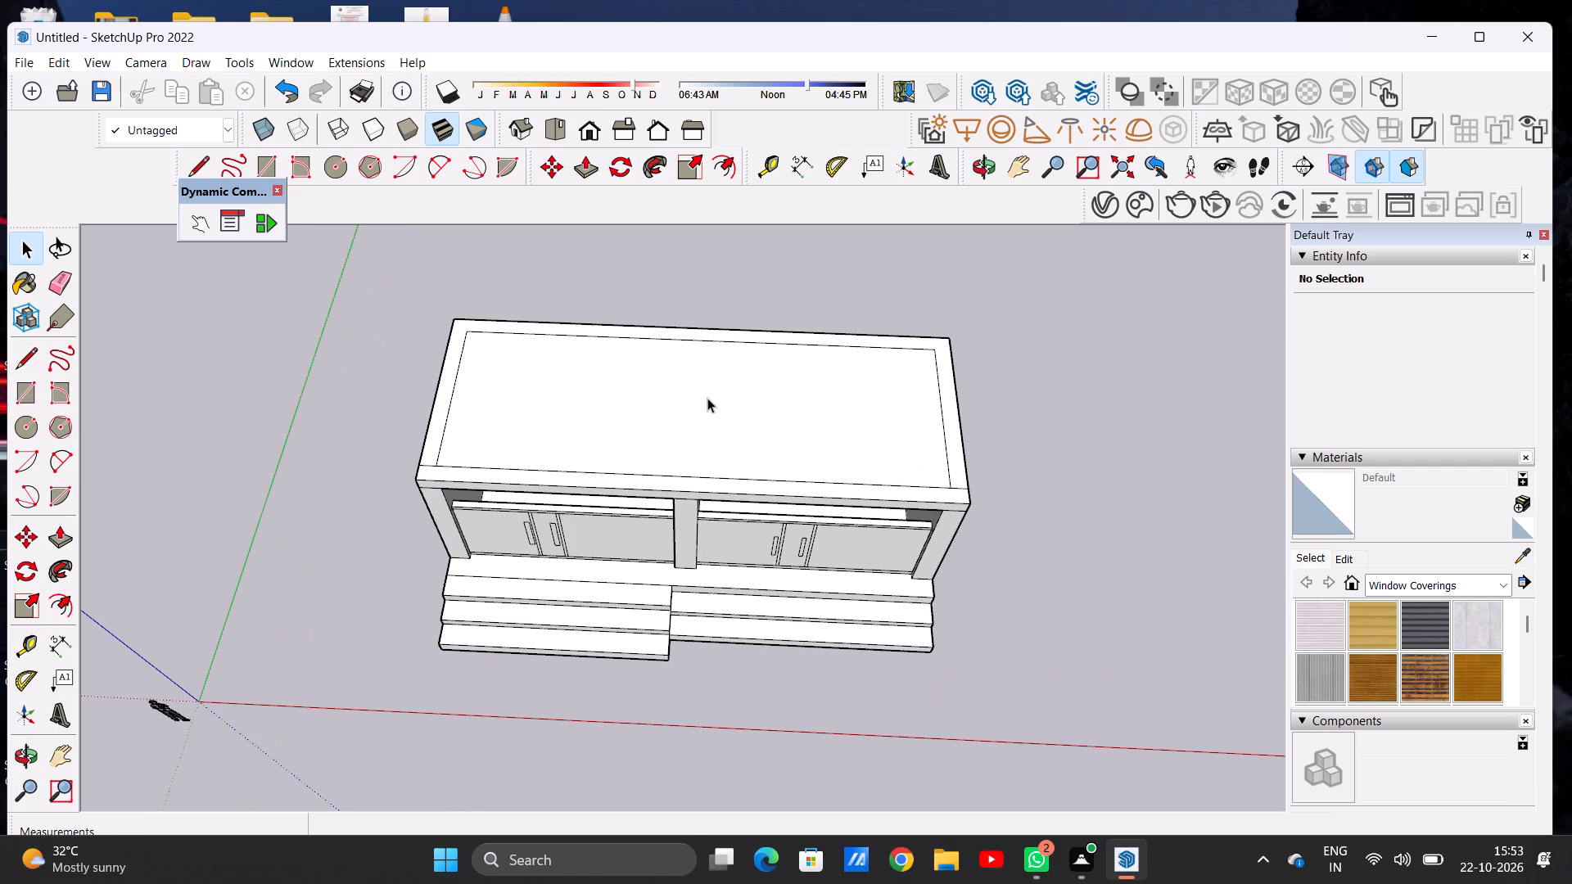
pyautogui.scroll(-3, 707, 398)
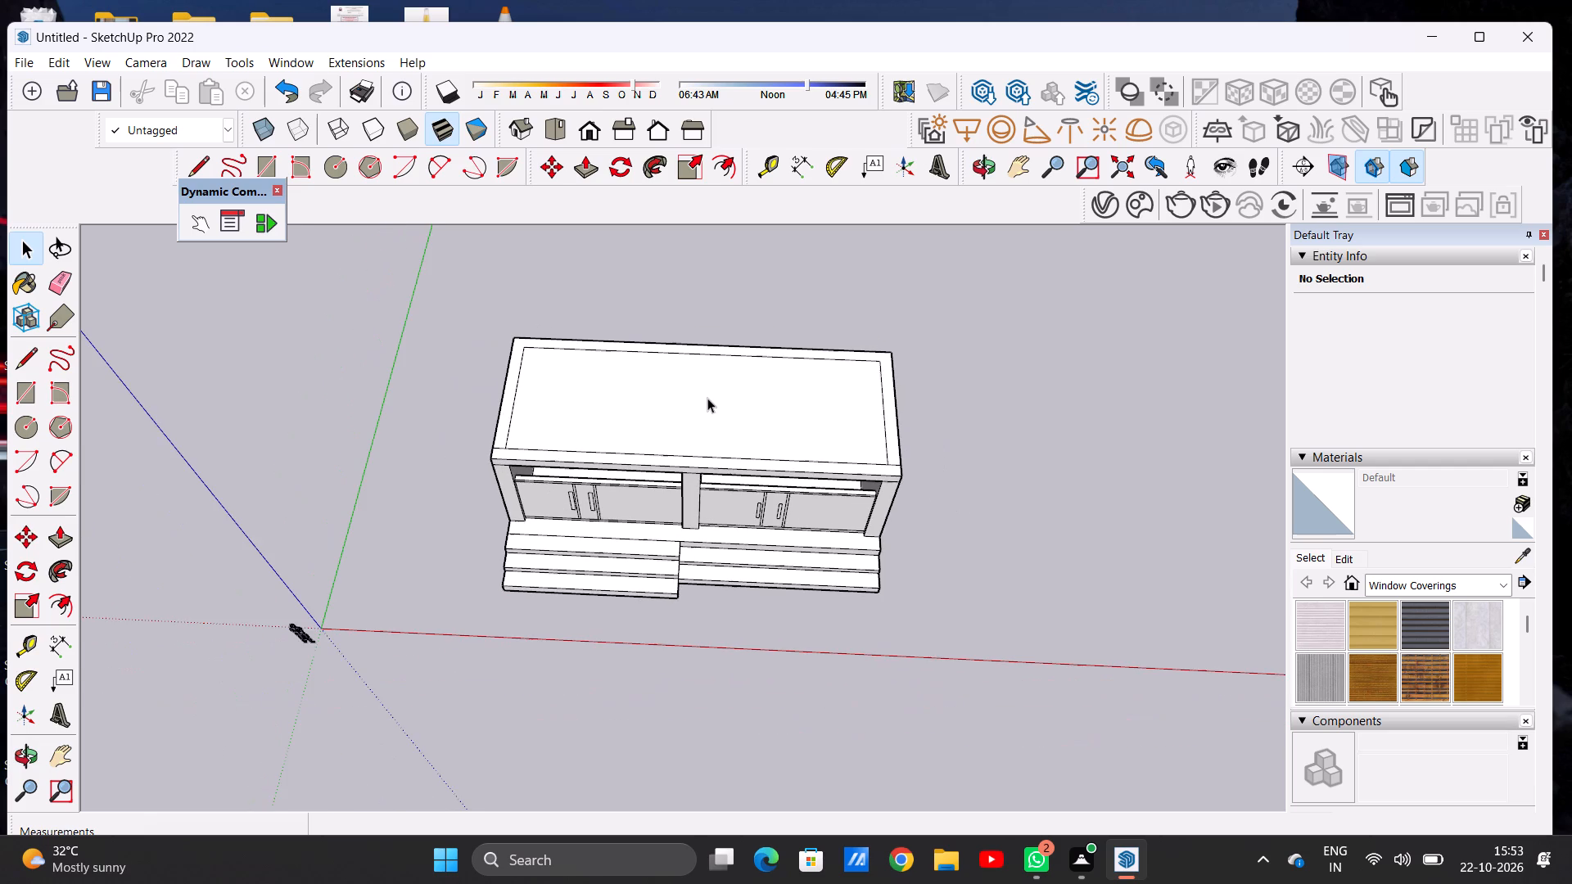
pyautogui.moveTo(704, 392); pyautogui.dragTo(710, 345, button='middle')
pyautogui.scroll(2, 736, 392)
pyautogui.moveTo(736, 434); pyautogui.dragTo(734, 348, button='middle')
pyautogui.scroll(3, 729, 381)
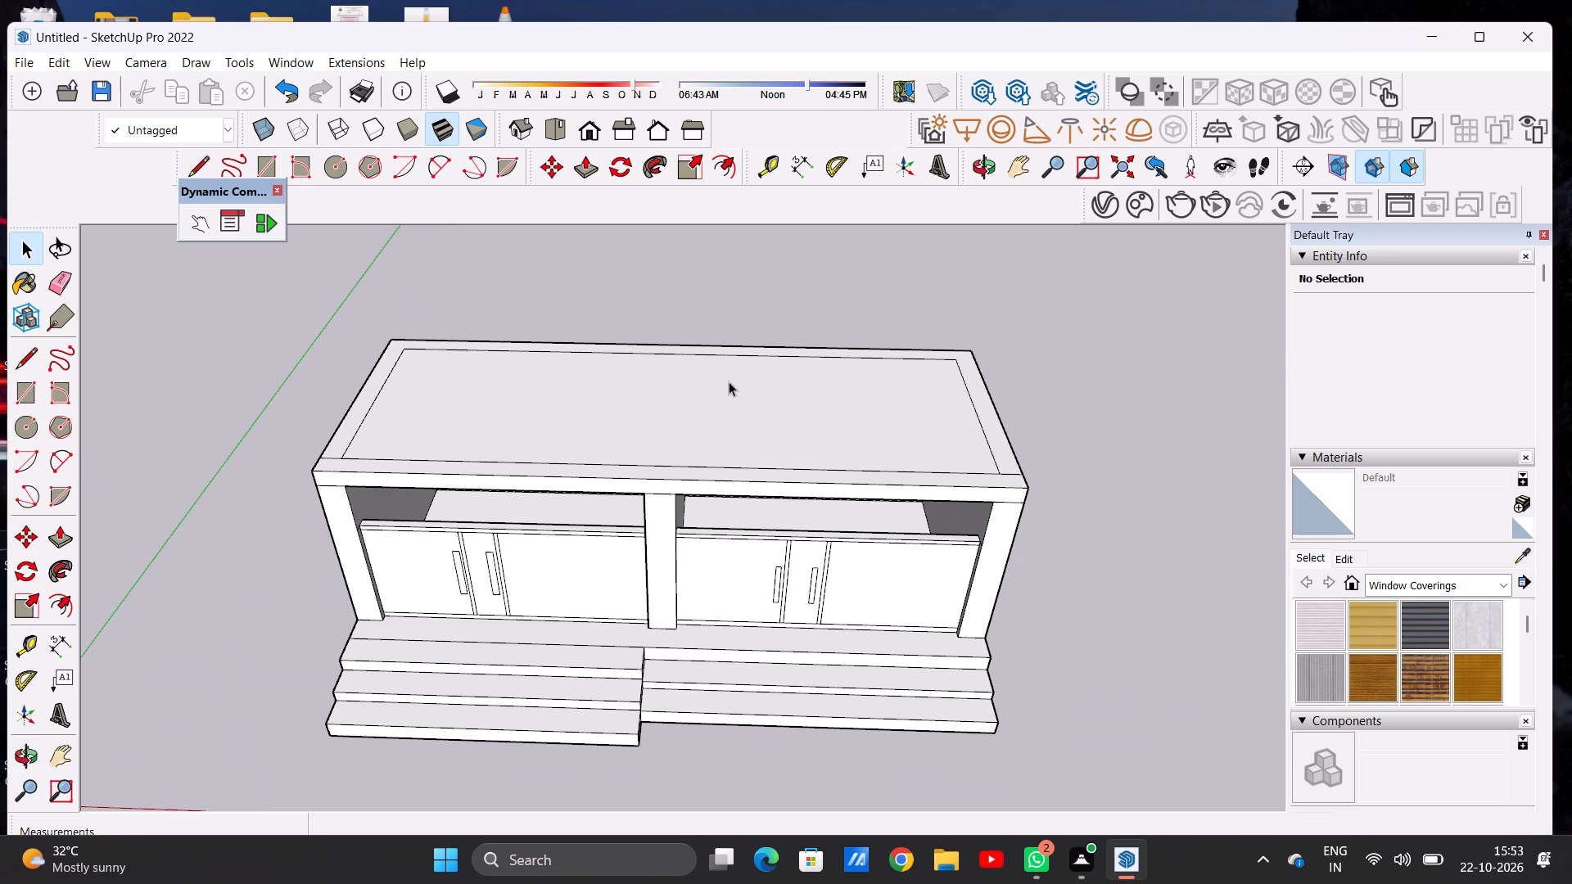
pyautogui.scroll(-2, 729, 381)
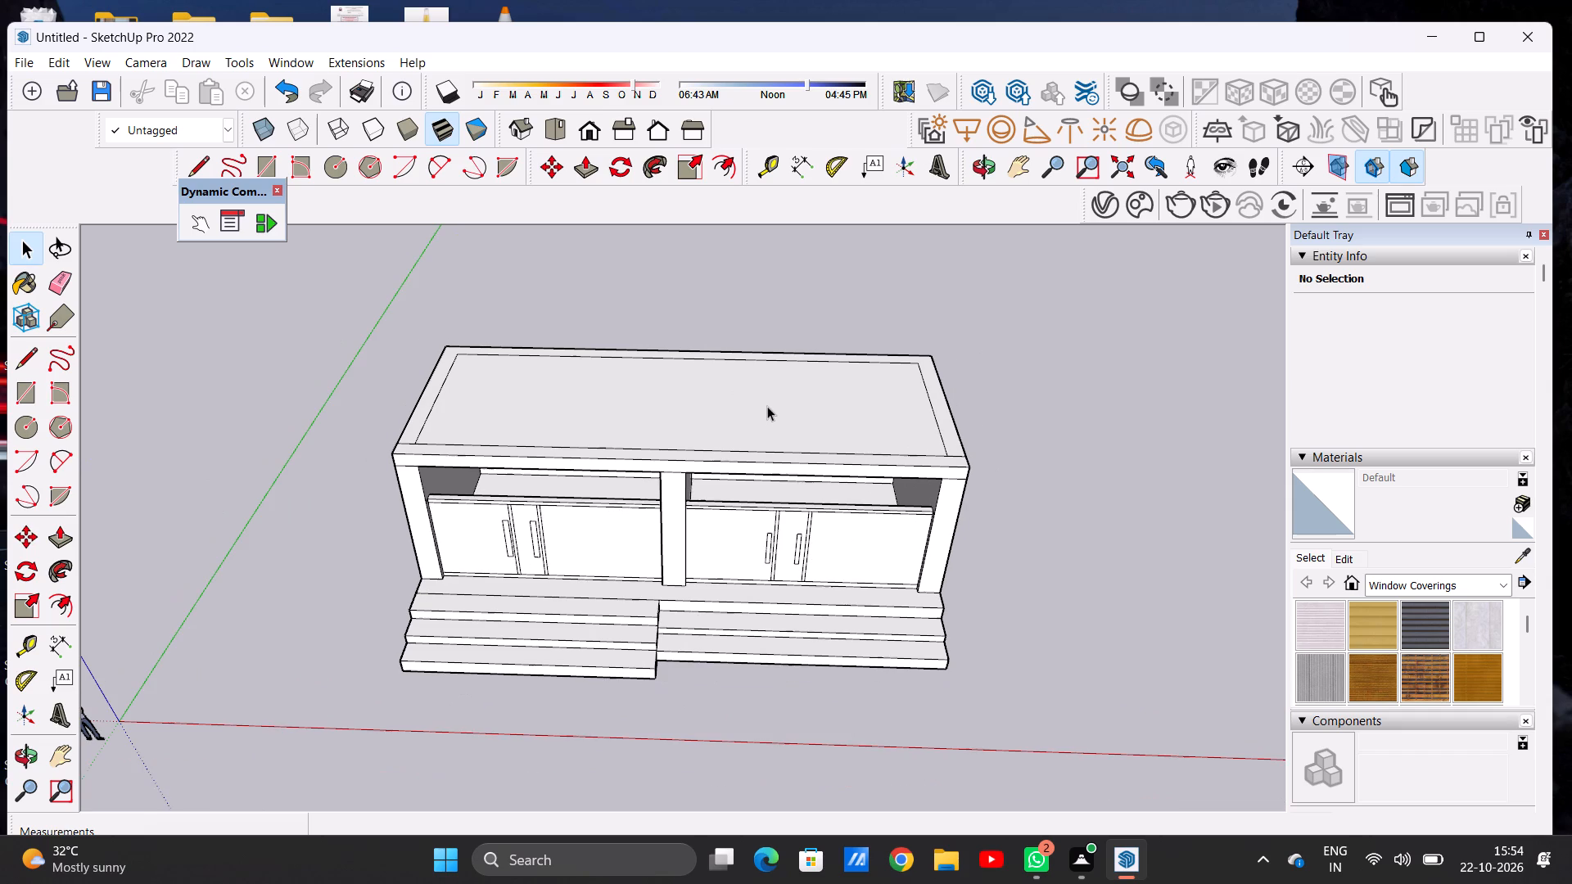
# Draw two closely spaced parallel lines, each about 49' 9" long, lengthwise across the middle of the roof's inner face.
pyautogui.moveTo(767, 406); pyautogui.dragTo(775, 609, button='middle')
pyautogui.scroll(-1, 767, 406)
pyautogui.middleClick(775, 609)
pyautogui.scroll(2, 784, 434)
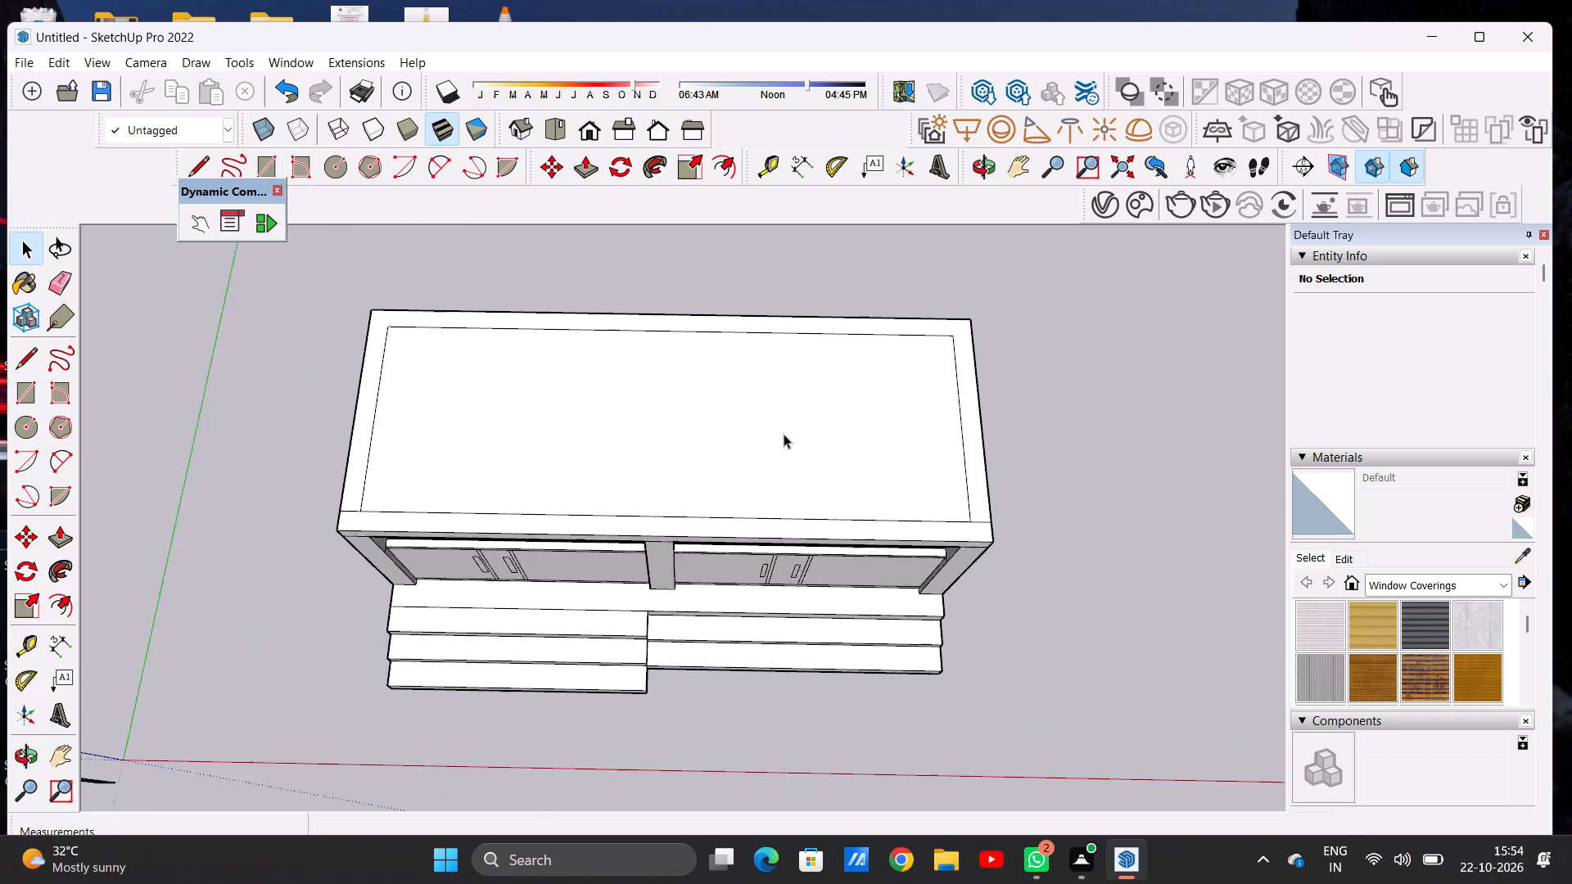
pyautogui.scroll(1, 784, 434)
pyautogui.press('l')
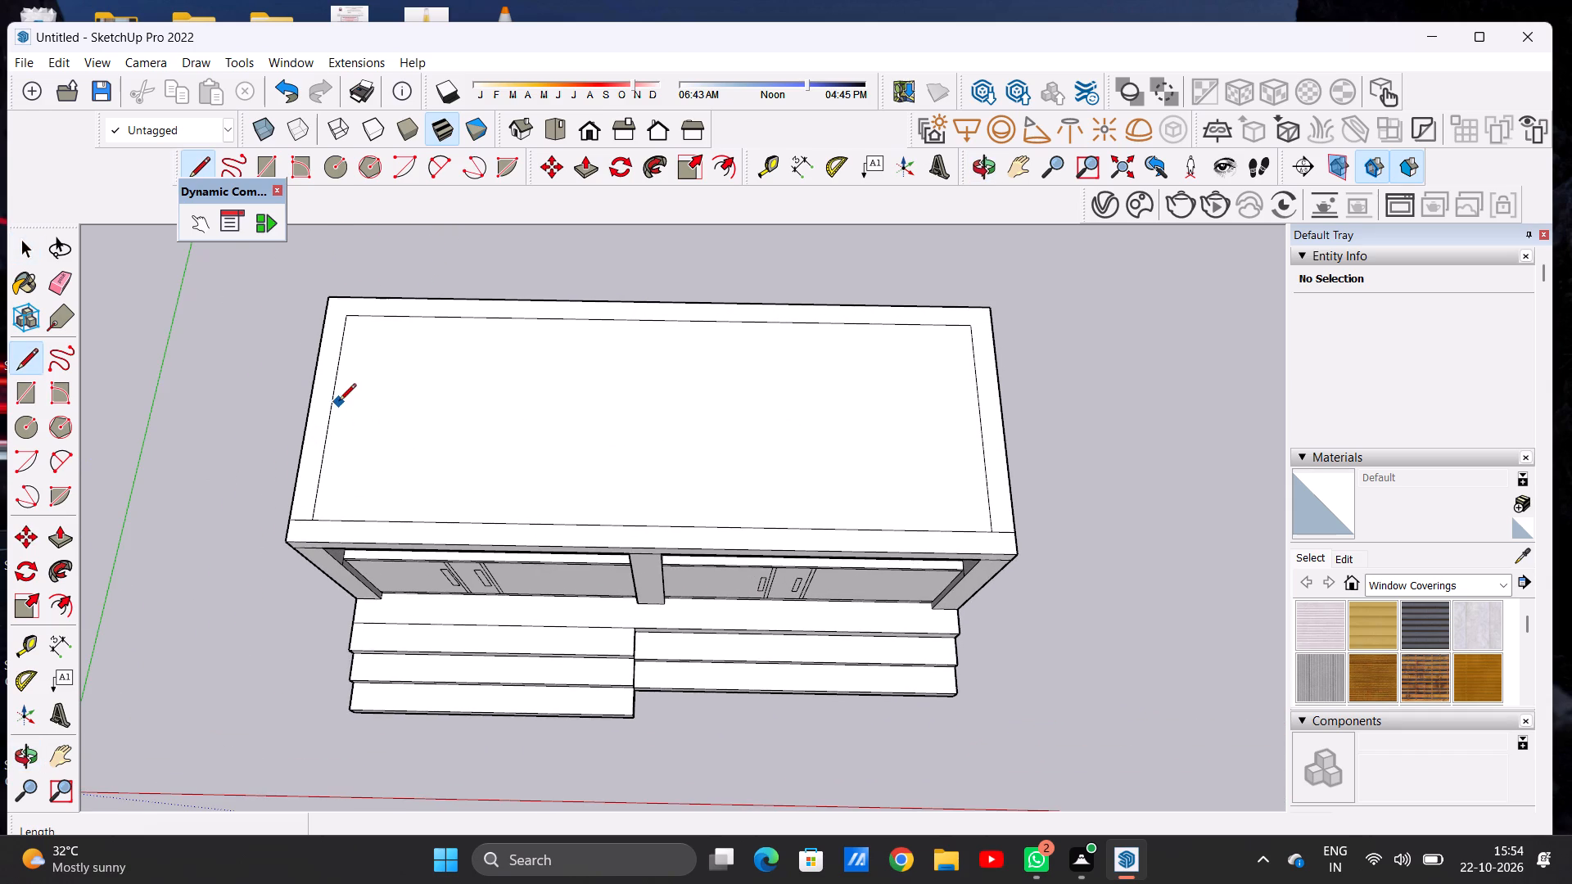
pyautogui.click(330, 417)
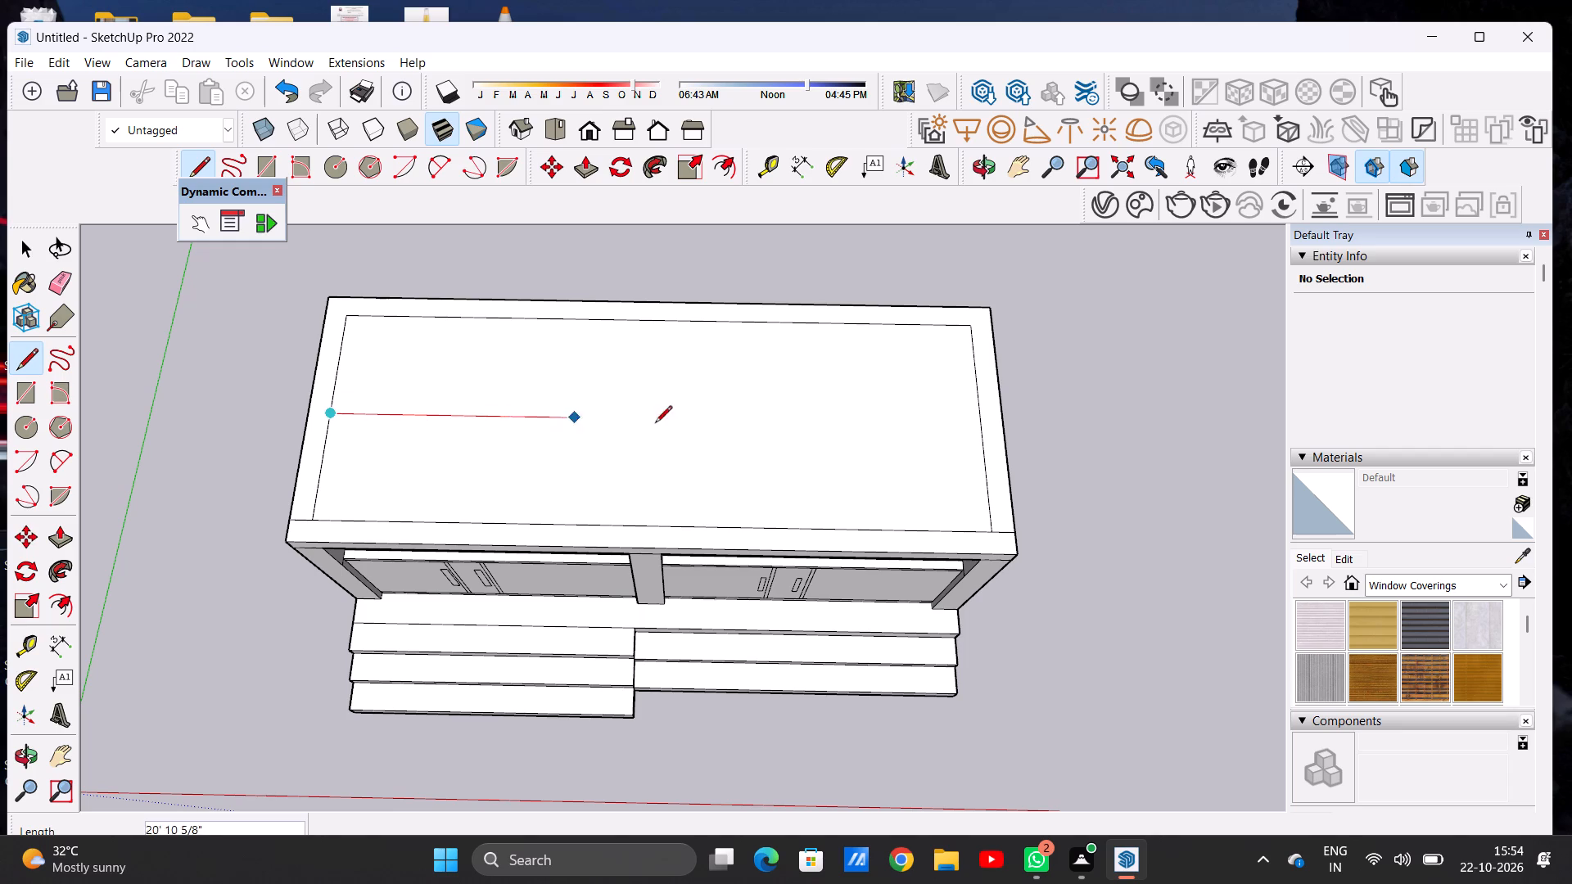
pyautogui.click(982, 426)
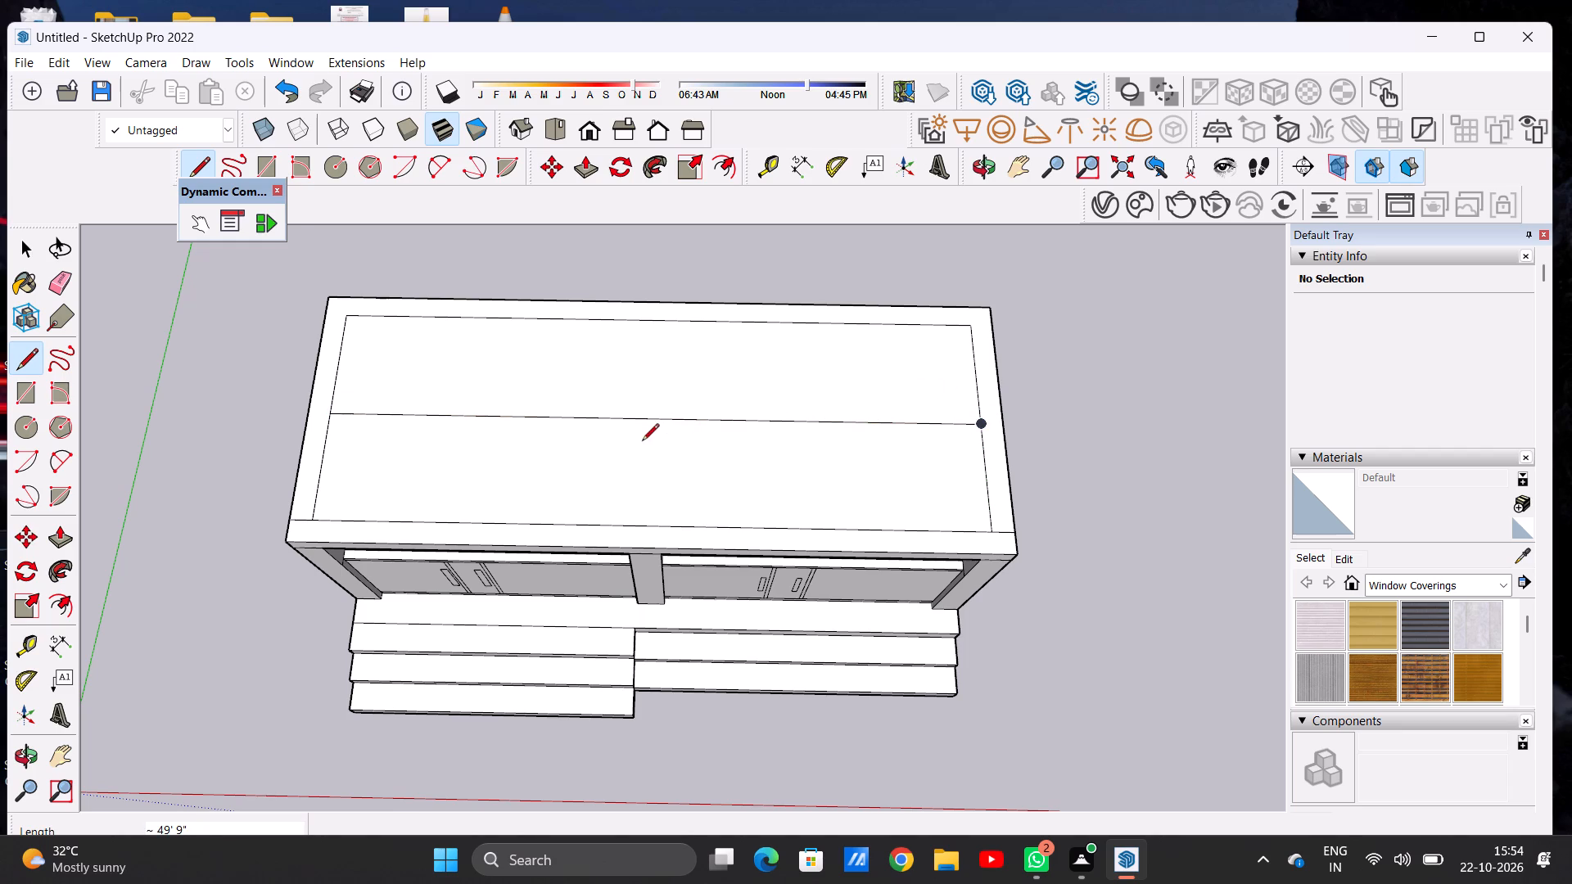
pyautogui.scroll(5, 642, 442)
pyautogui.scroll(-7, 642, 442)
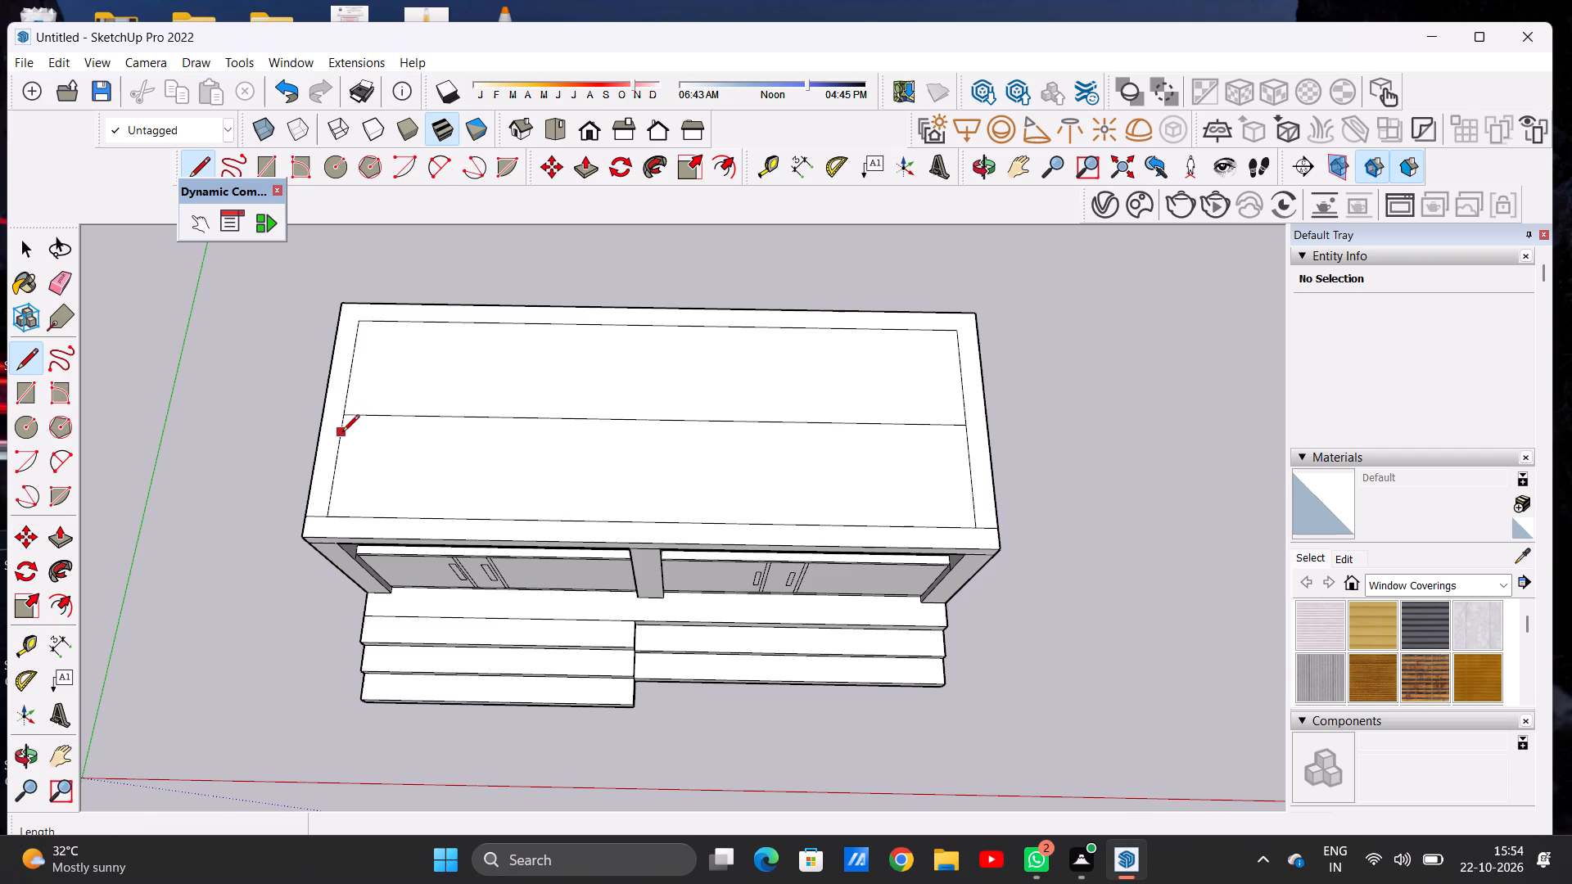
pyautogui.click(344, 430)
pyautogui.click(968, 437)
pyautogui.press('space')
pyautogui.scroll(-6, 770, 439)
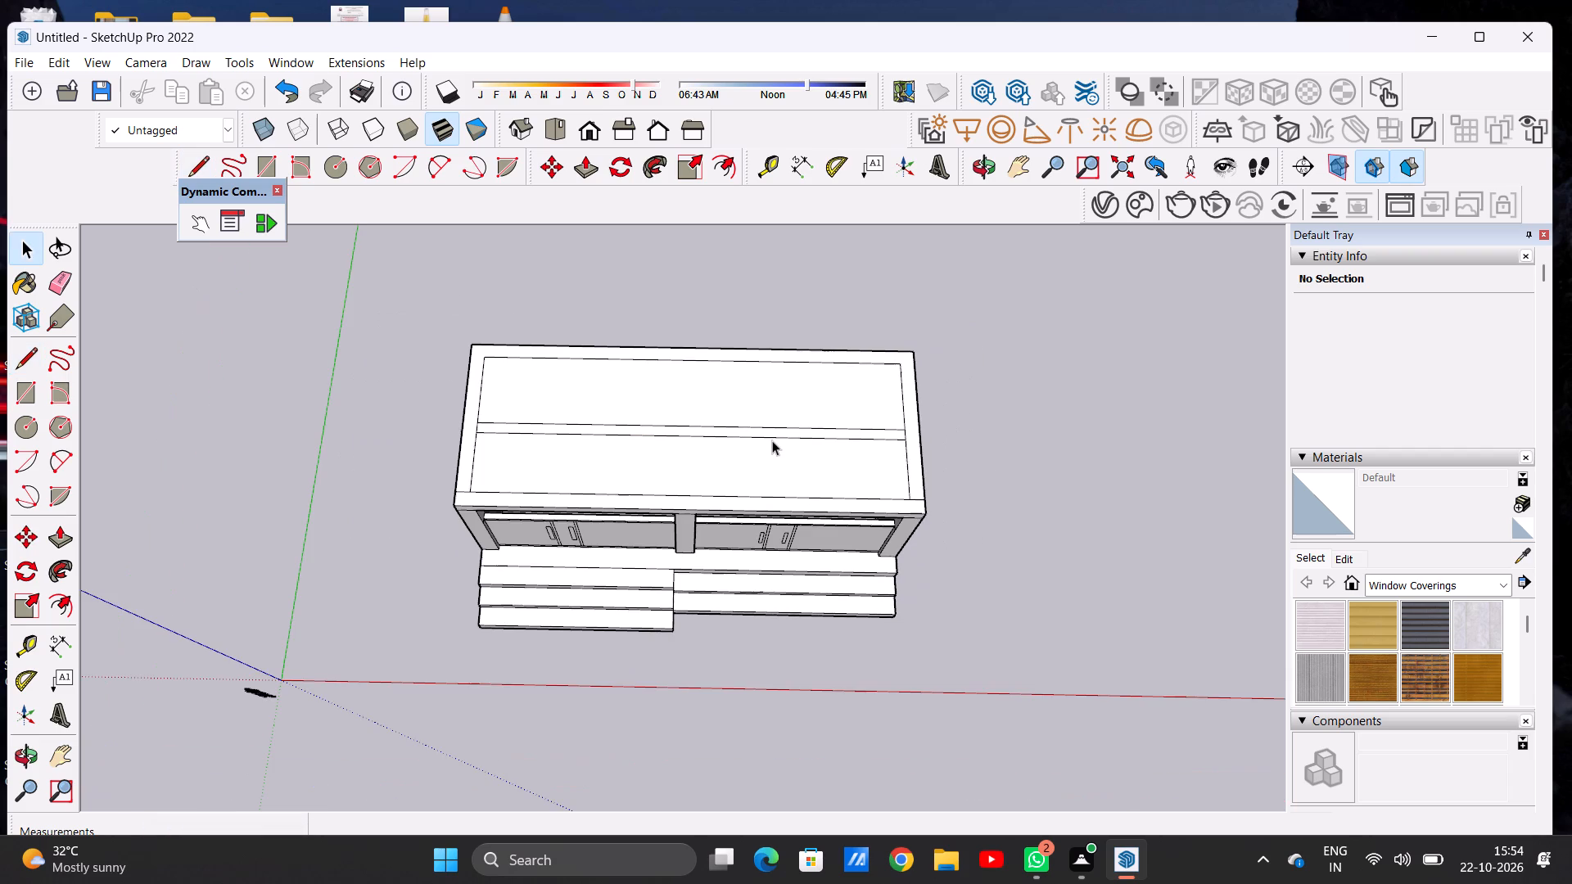
# Push/Pull the U-shaped back and side border of the roof up 10' to form upper-storey walls.
pyautogui.scroll(3, 865, 455)
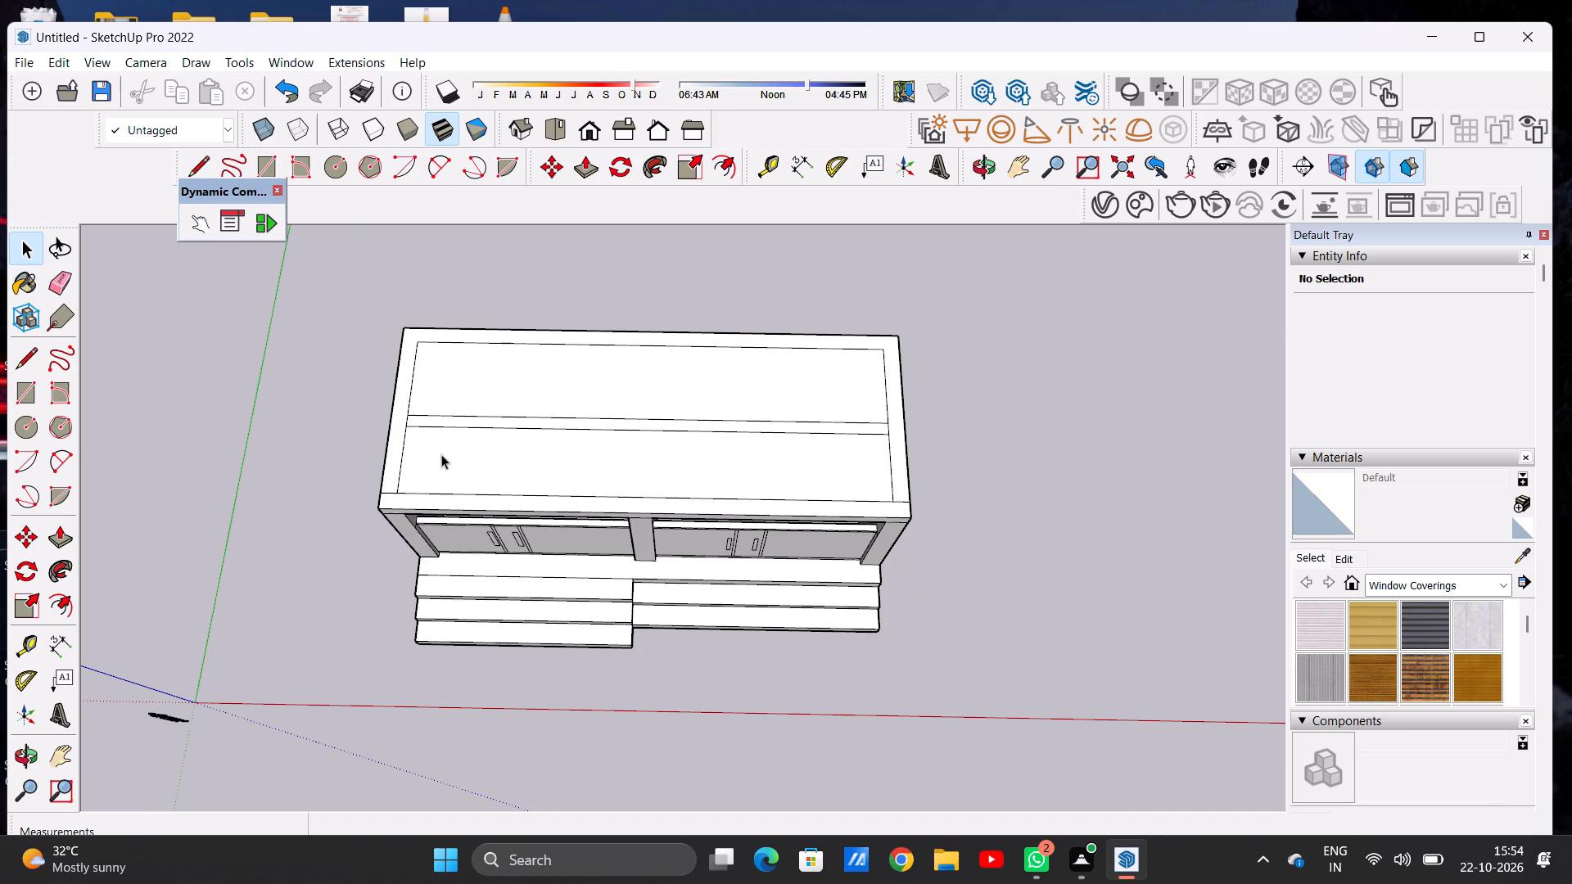
pyautogui.scroll(-5, 441, 454)
pyautogui.scroll(2, 396, 479)
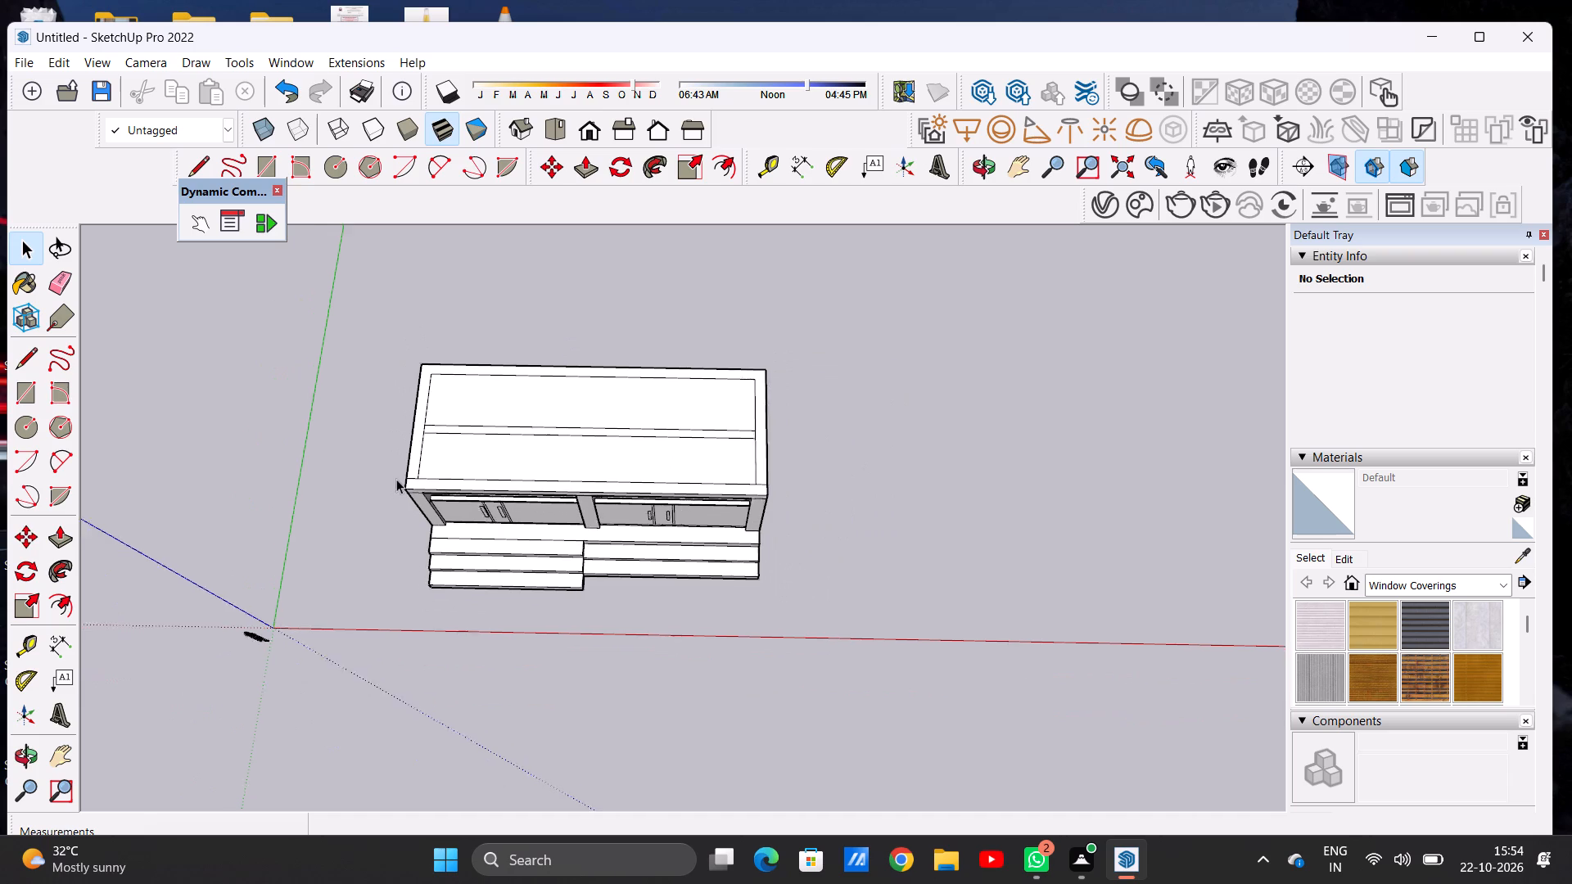
pyautogui.scroll(3, 396, 479)
pyautogui.moveTo(449, 503); pyautogui.dragTo(479, 386, button='middle')
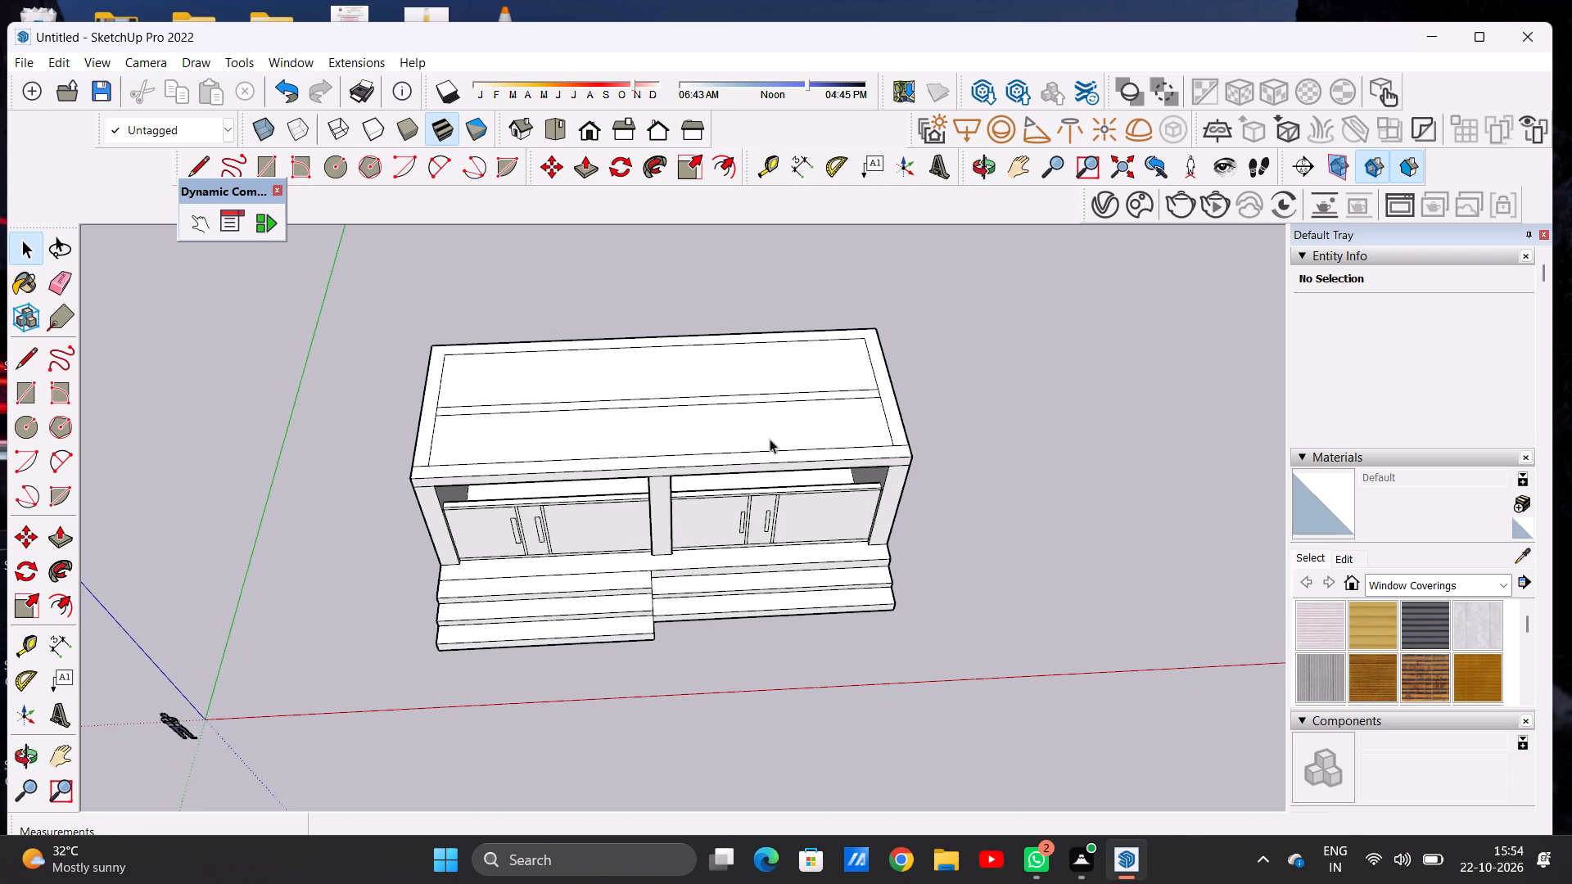
pyautogui.scroll(6, 795, 444)
pyautogui.press('p')
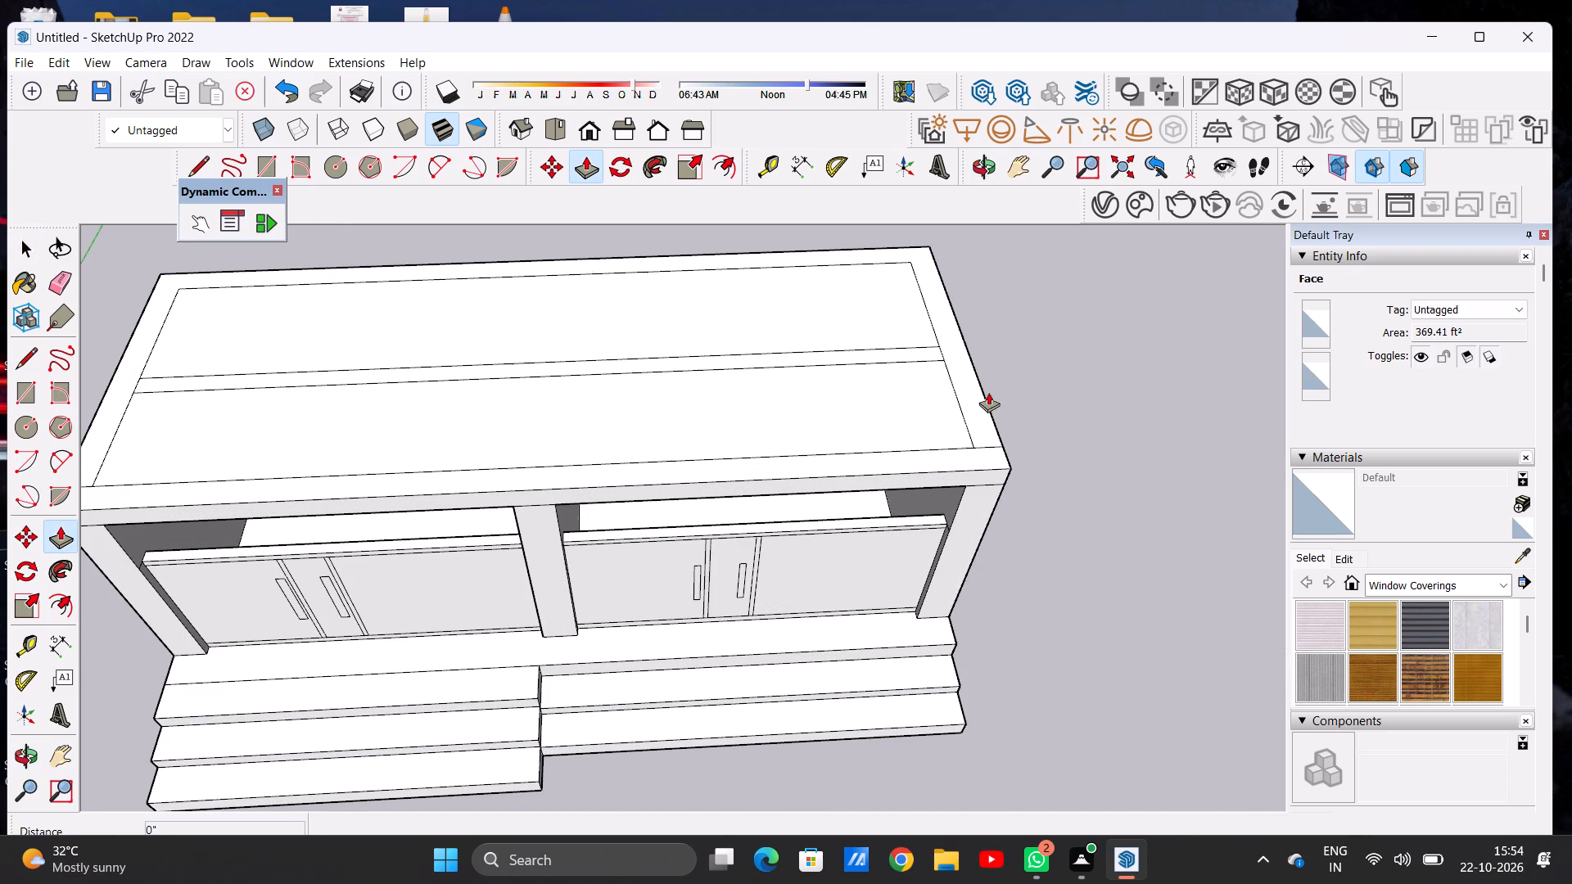
pyautogui.click(980, 404)
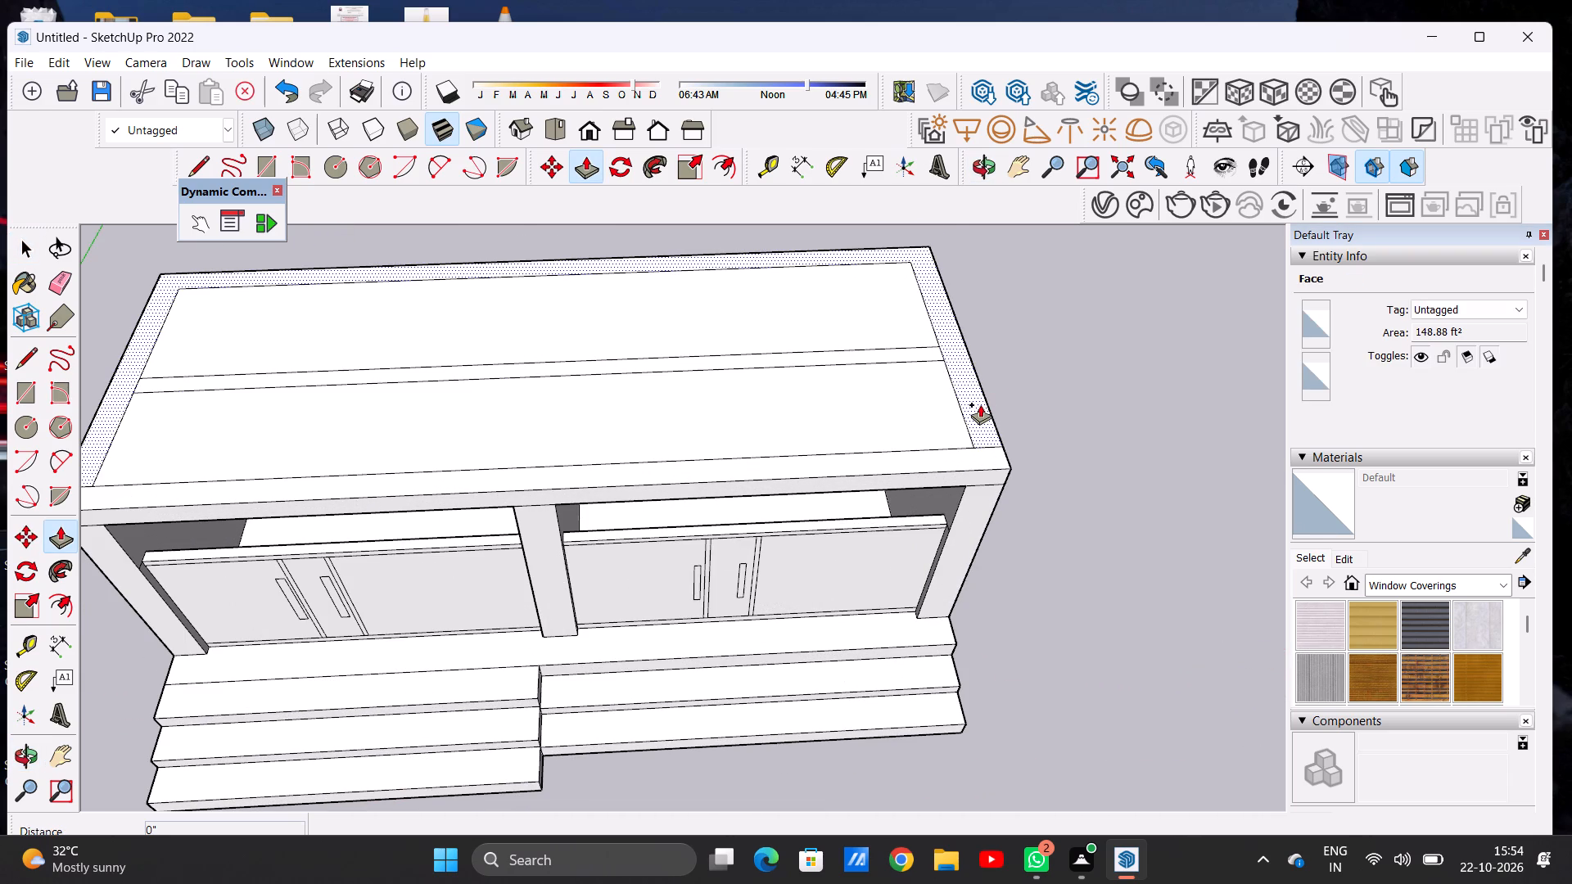
pyautogui.scroll(-16, 979, 372)
pyautogui.moveTo(992, 340); pyautogui.dragTo(950, 220, button='middle')
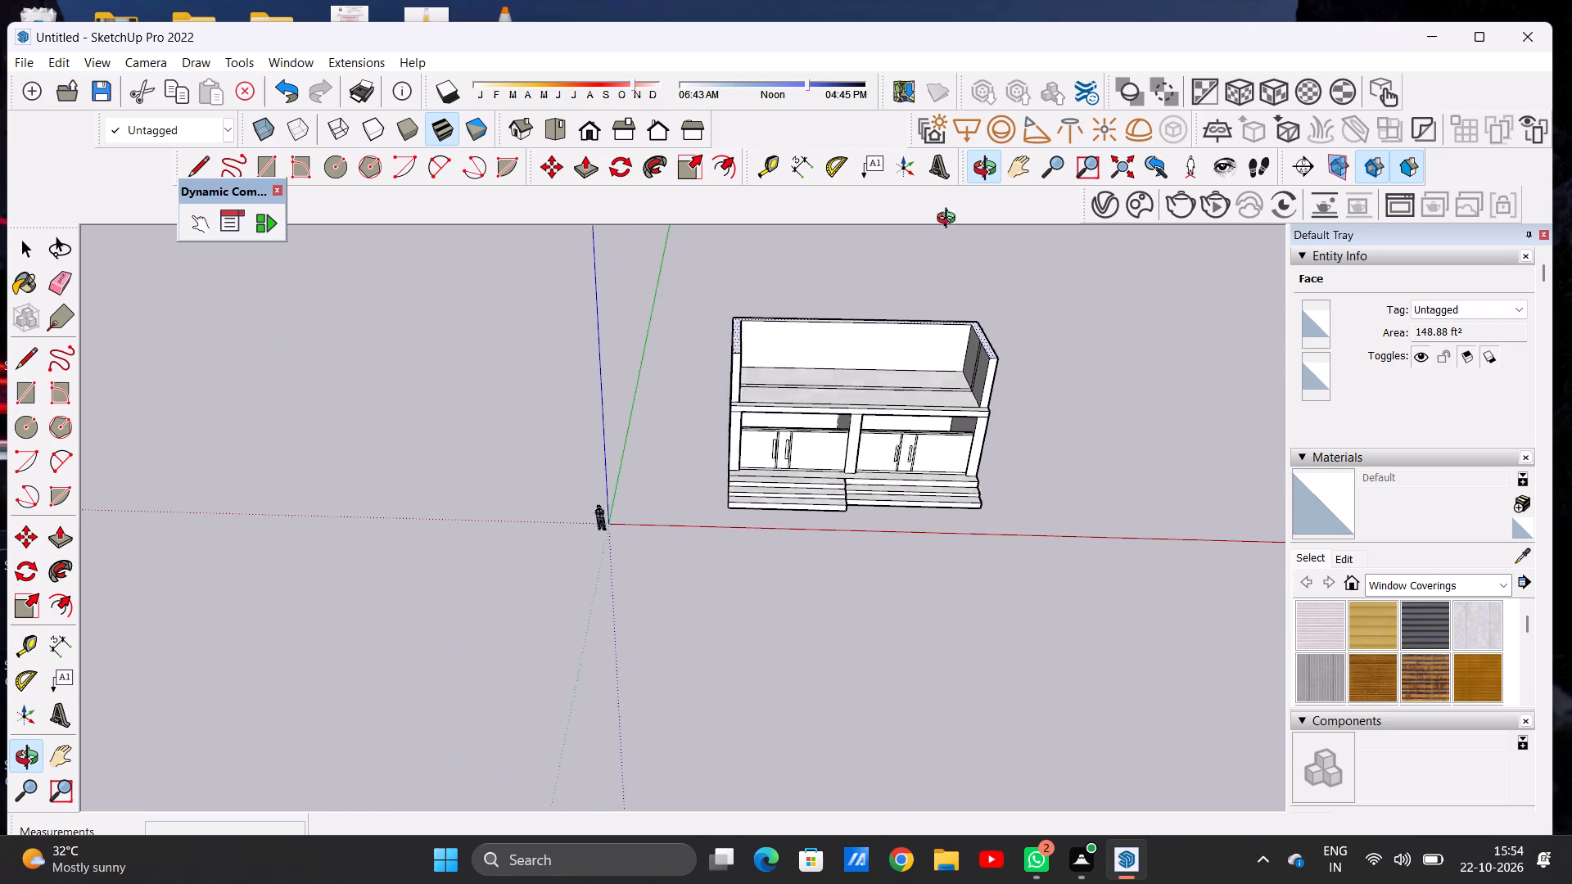
pyautogui.moveTo(950, 220); pyautogui.dragTo(944, 205, button='middle')
pyautogui.scroll(11, 999, 366)
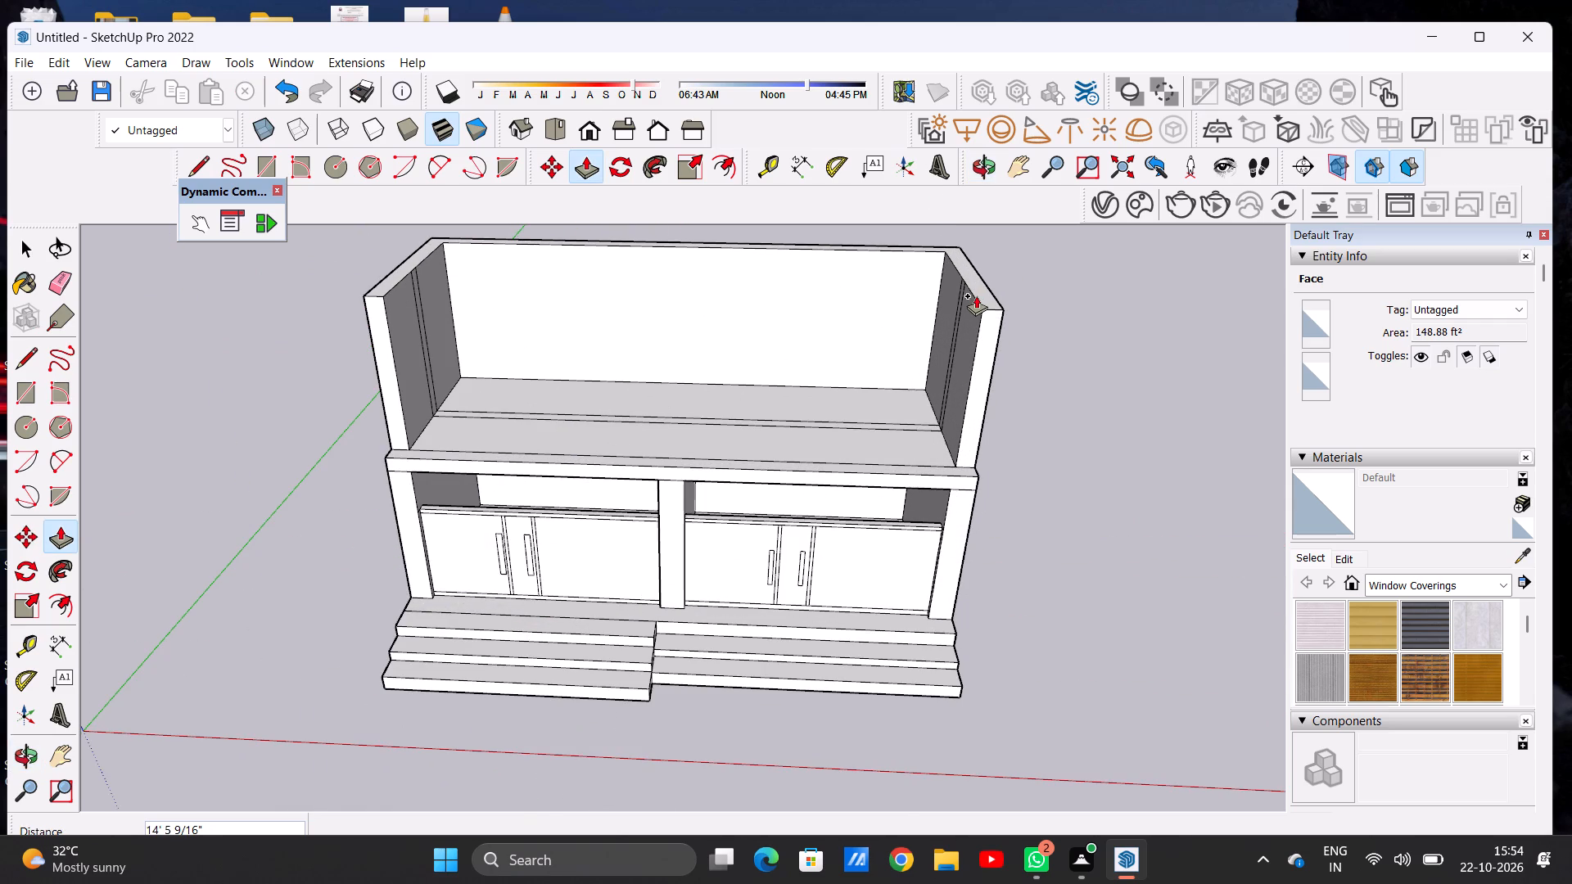
pyautogui.write('10')
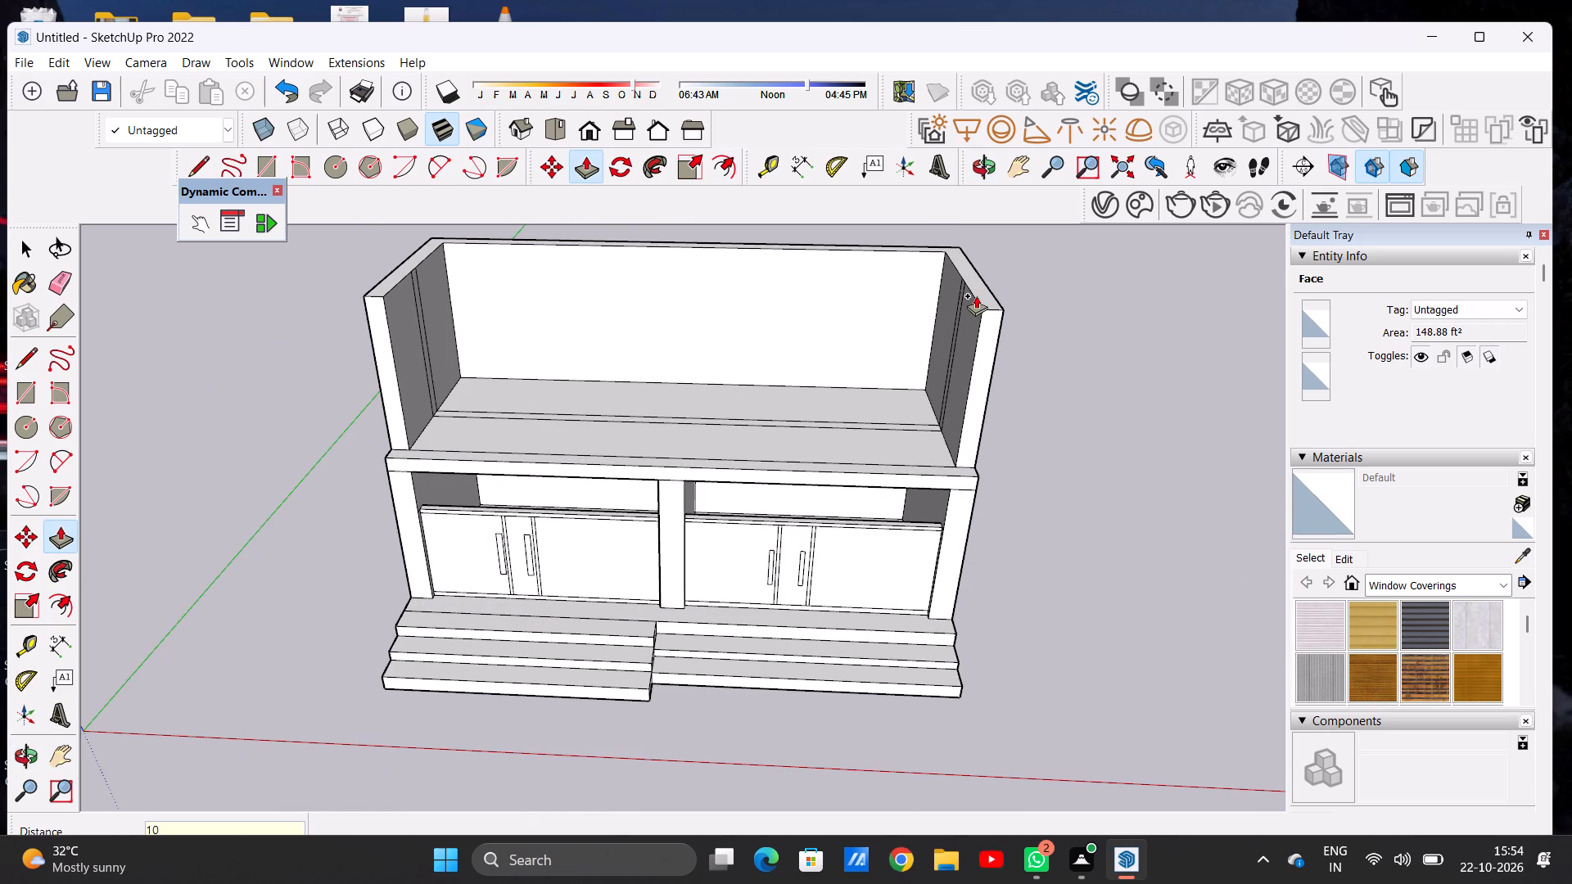
pyautogui.press("'")
pyautogui.press('Return')
pyautogui.press('space')
# Push/Pull the top face of the U-shaped upper walls further upward to make them taller.
pyautogui.press('p')
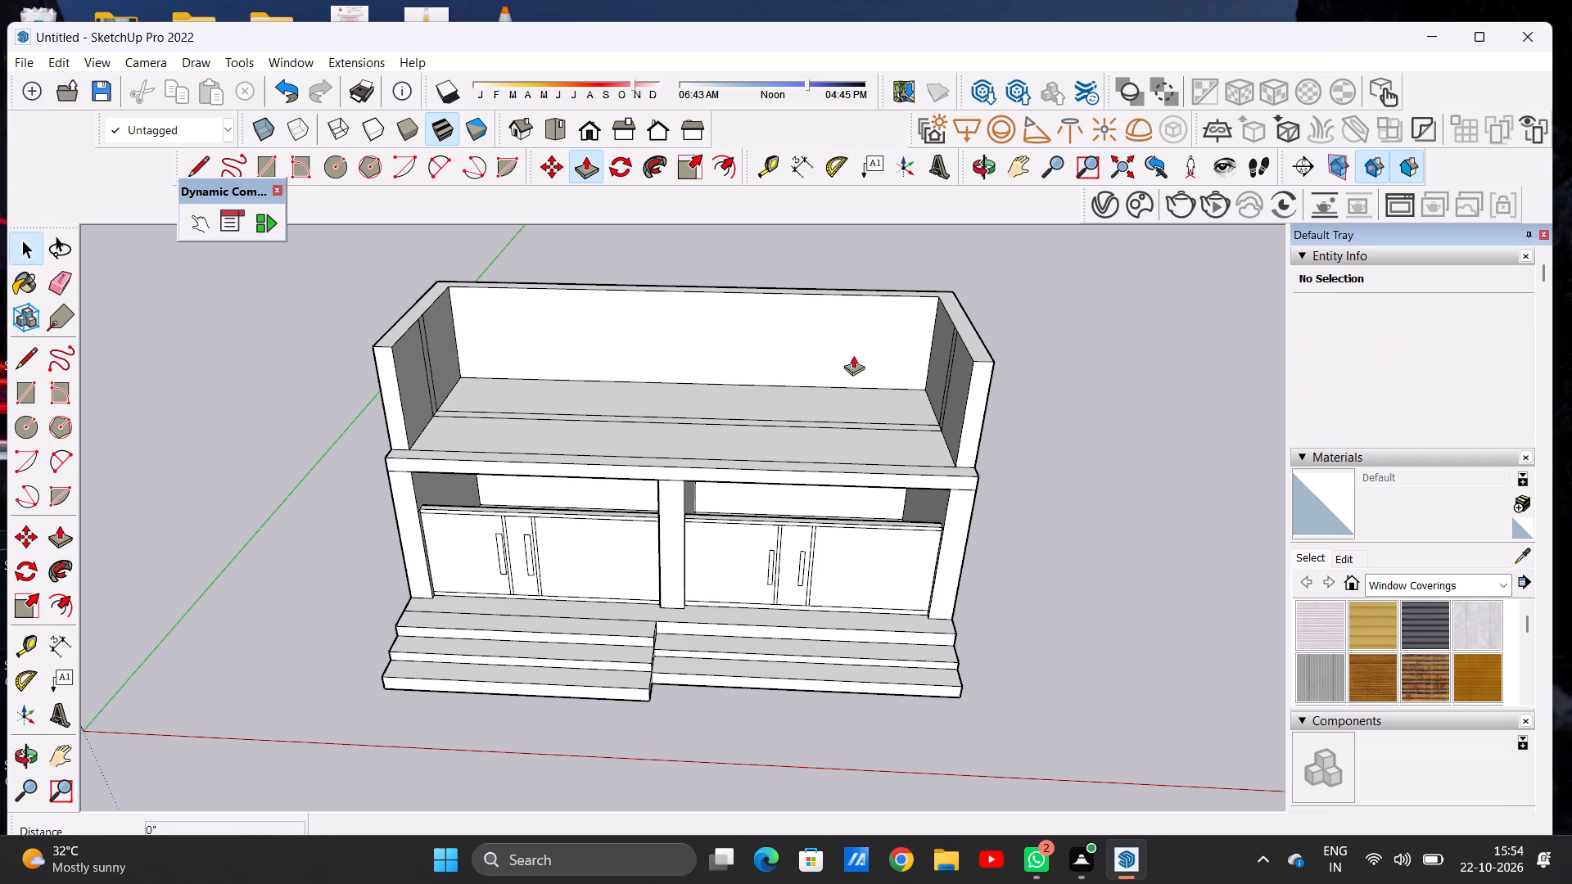
pyautogui.scroll(8, 943, 331)
pyautogui.click(1028, 382)
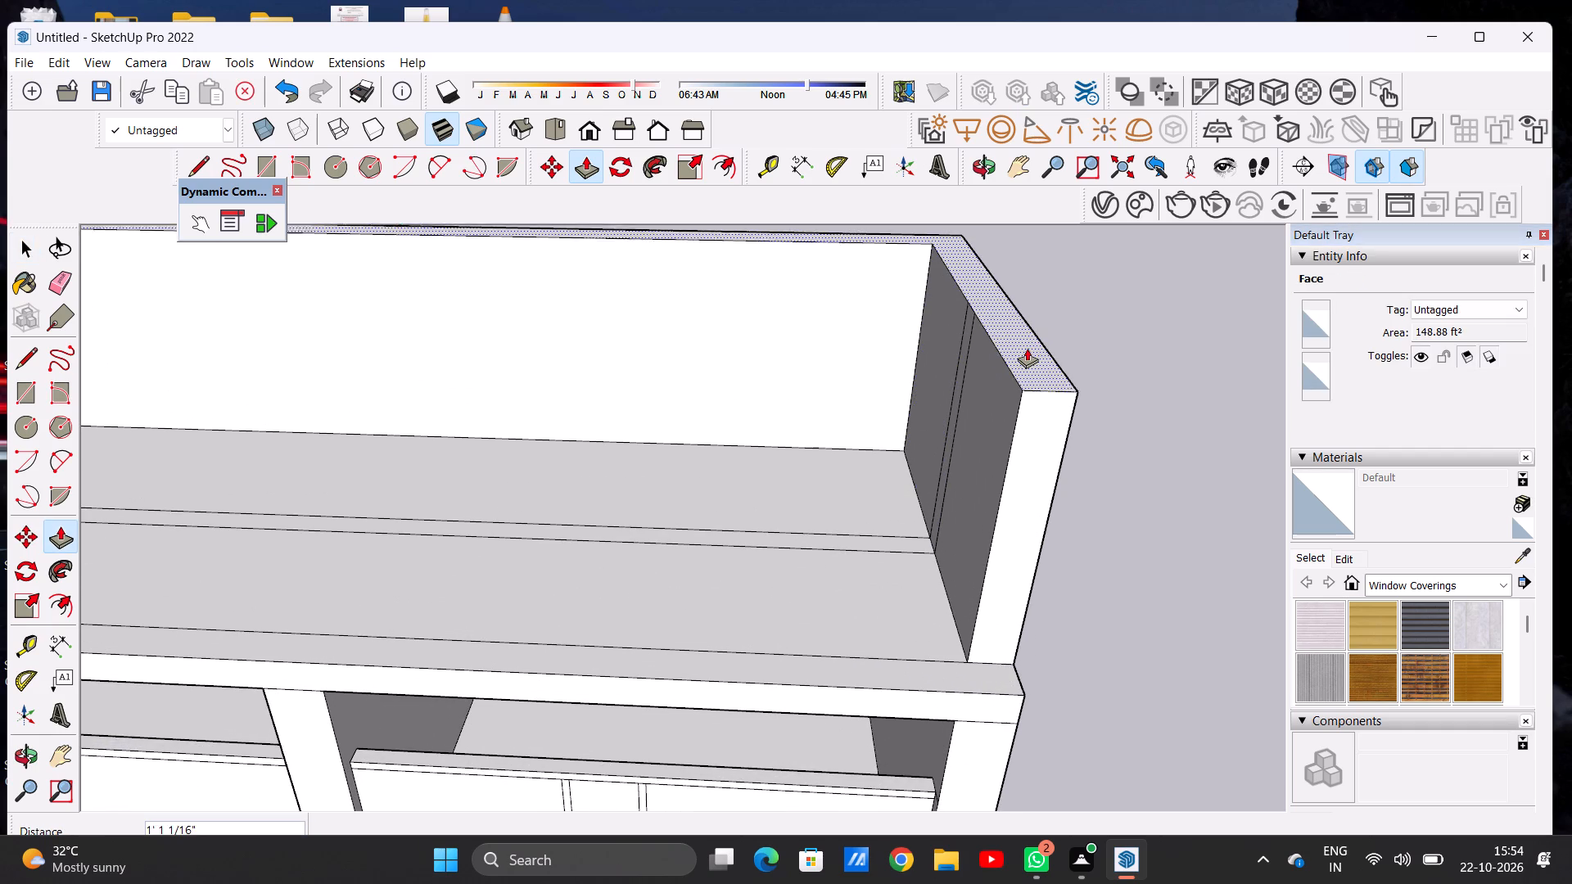
pyautogui.click(1043, 300)
pyautogui.press('space')
pyautogui.scroll(-13, 793, 489)
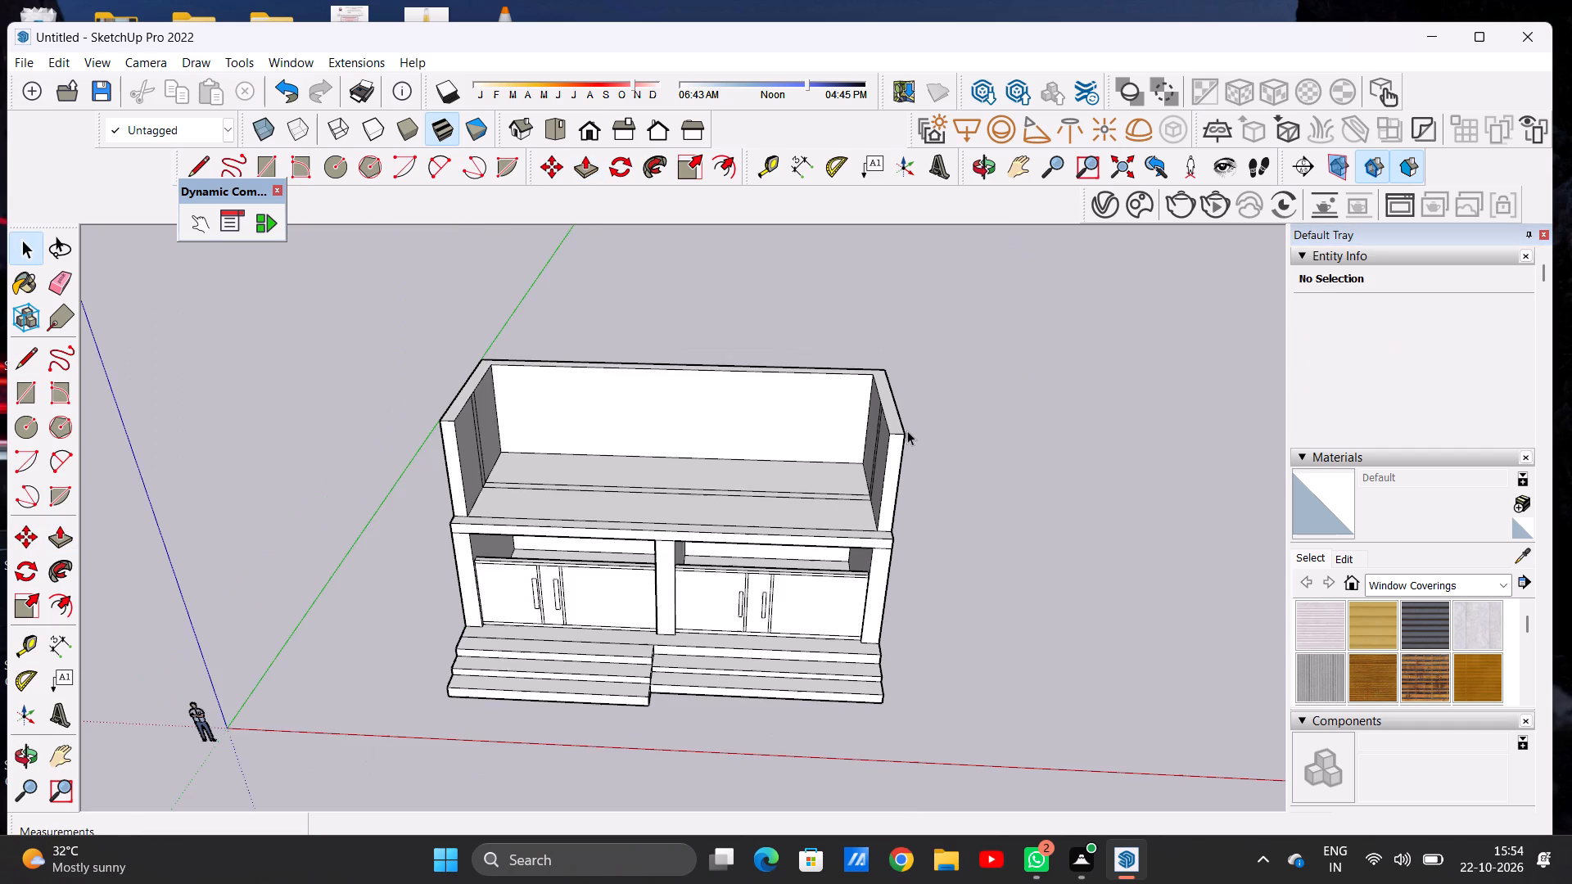
pyautogui.moveTo(671, 507); pyautogui.dragTo(672, 532, button='middle')
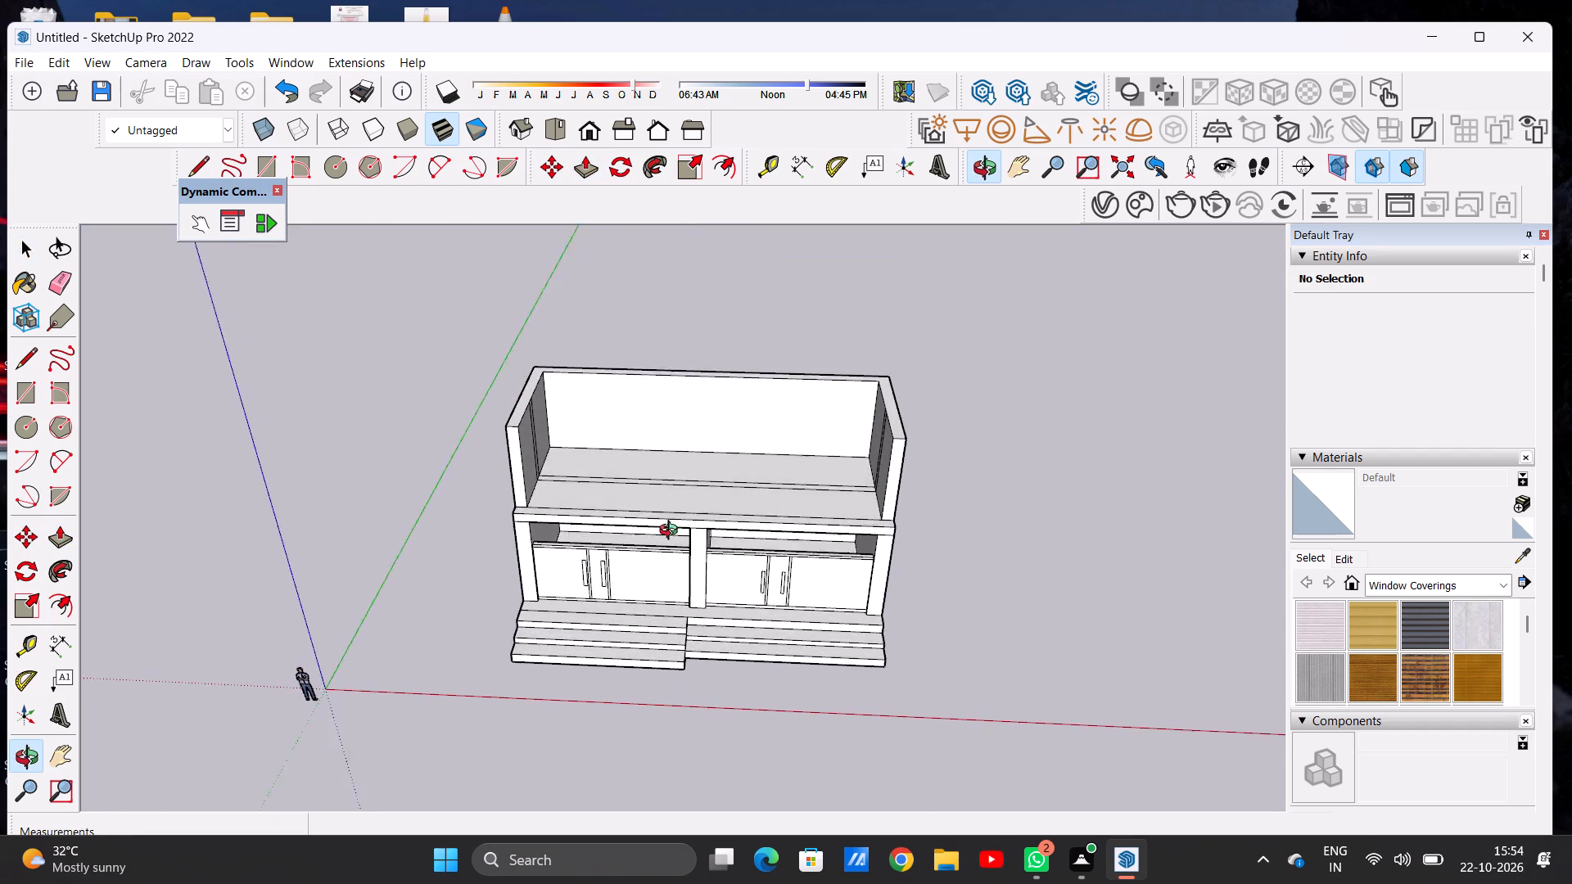
# Push/Pull the narrow strip across the middle of the roof up about 12' 10" to form an upper-storey partition wall.
pyautogui.moveTo(672, 532); pyautogui.dragTo(670, 611, button='middle')
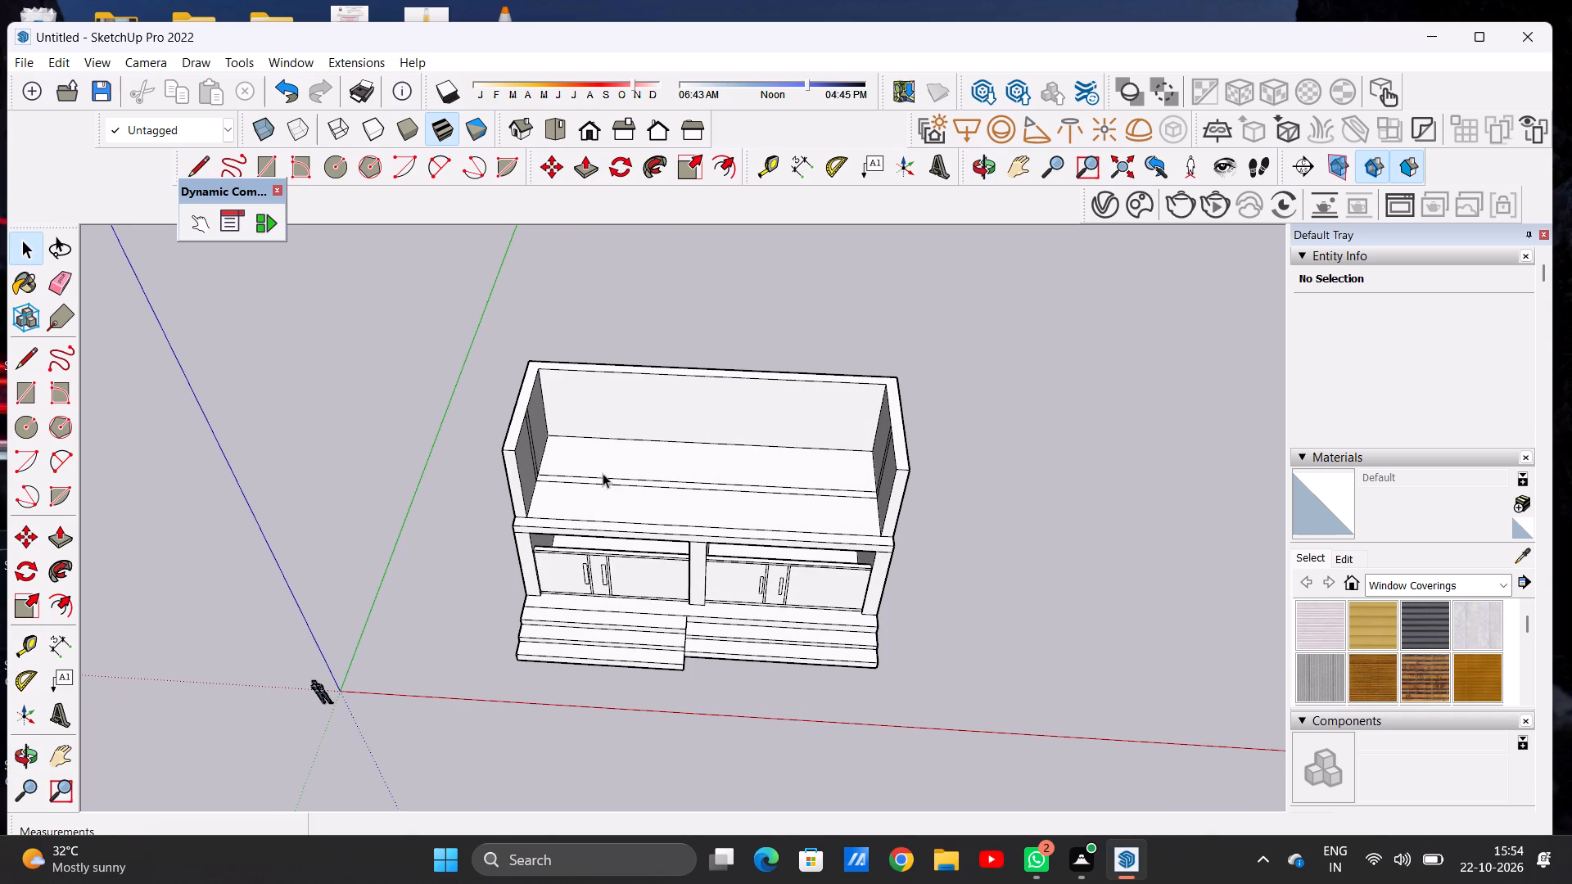
pyautogui.scroll(8, 603, 473)
pyautogui.press('p')
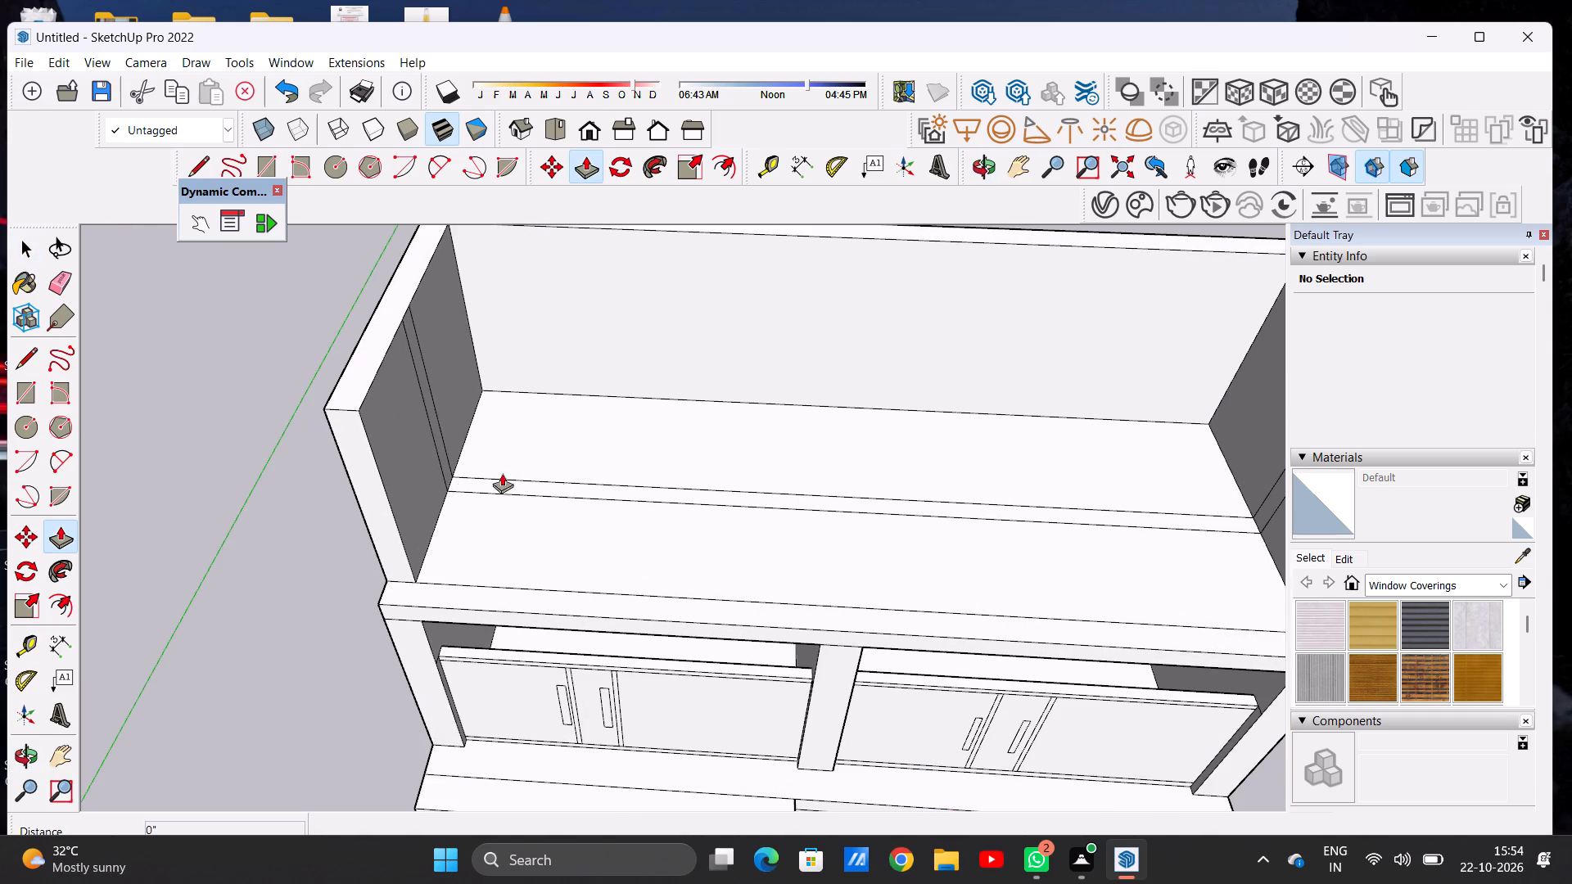
pyautogui.scroll(6, 467, 473)
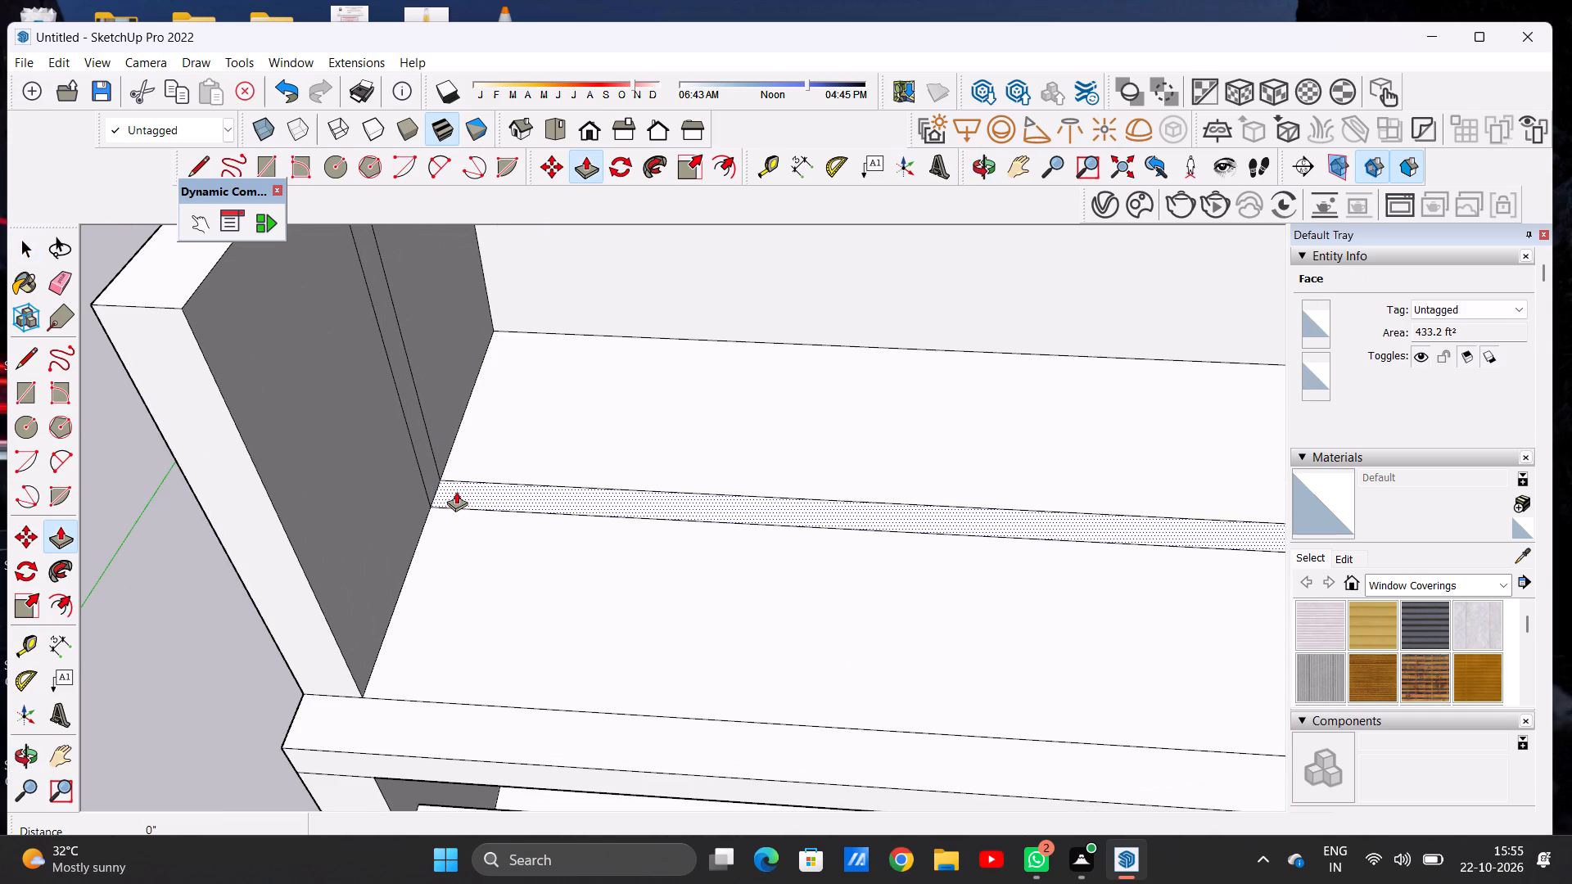
pyautogui.click(456, 491)
pyautogui.scroll(-7, 464, 423)
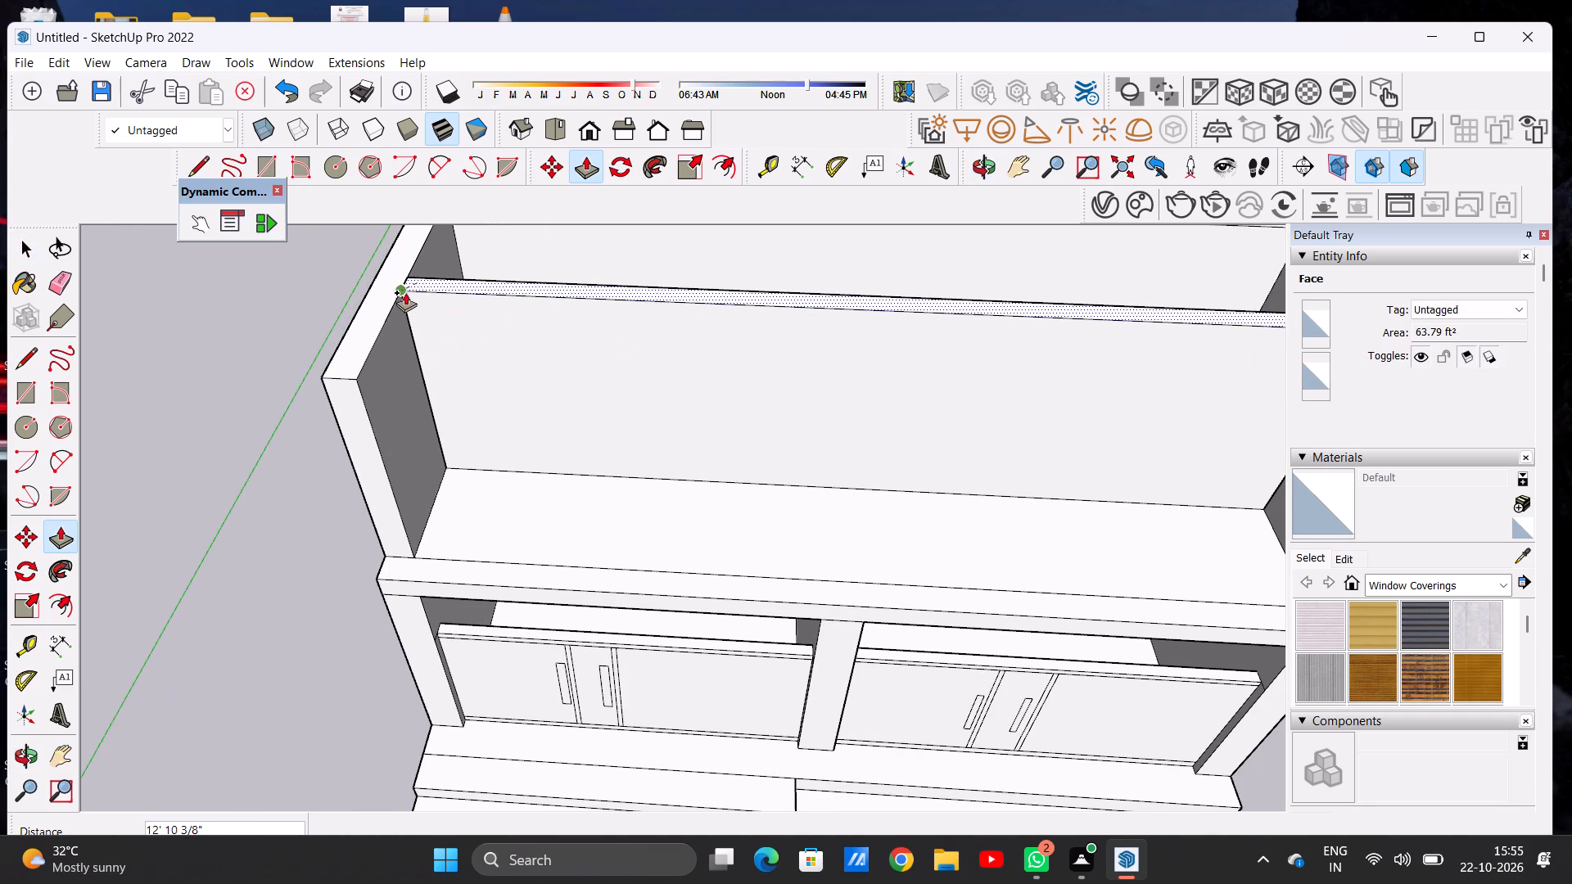
pyautogui.click(405, 294)
pyautogui.press('space')
pyautogui.scroll(-13, 472, 415)
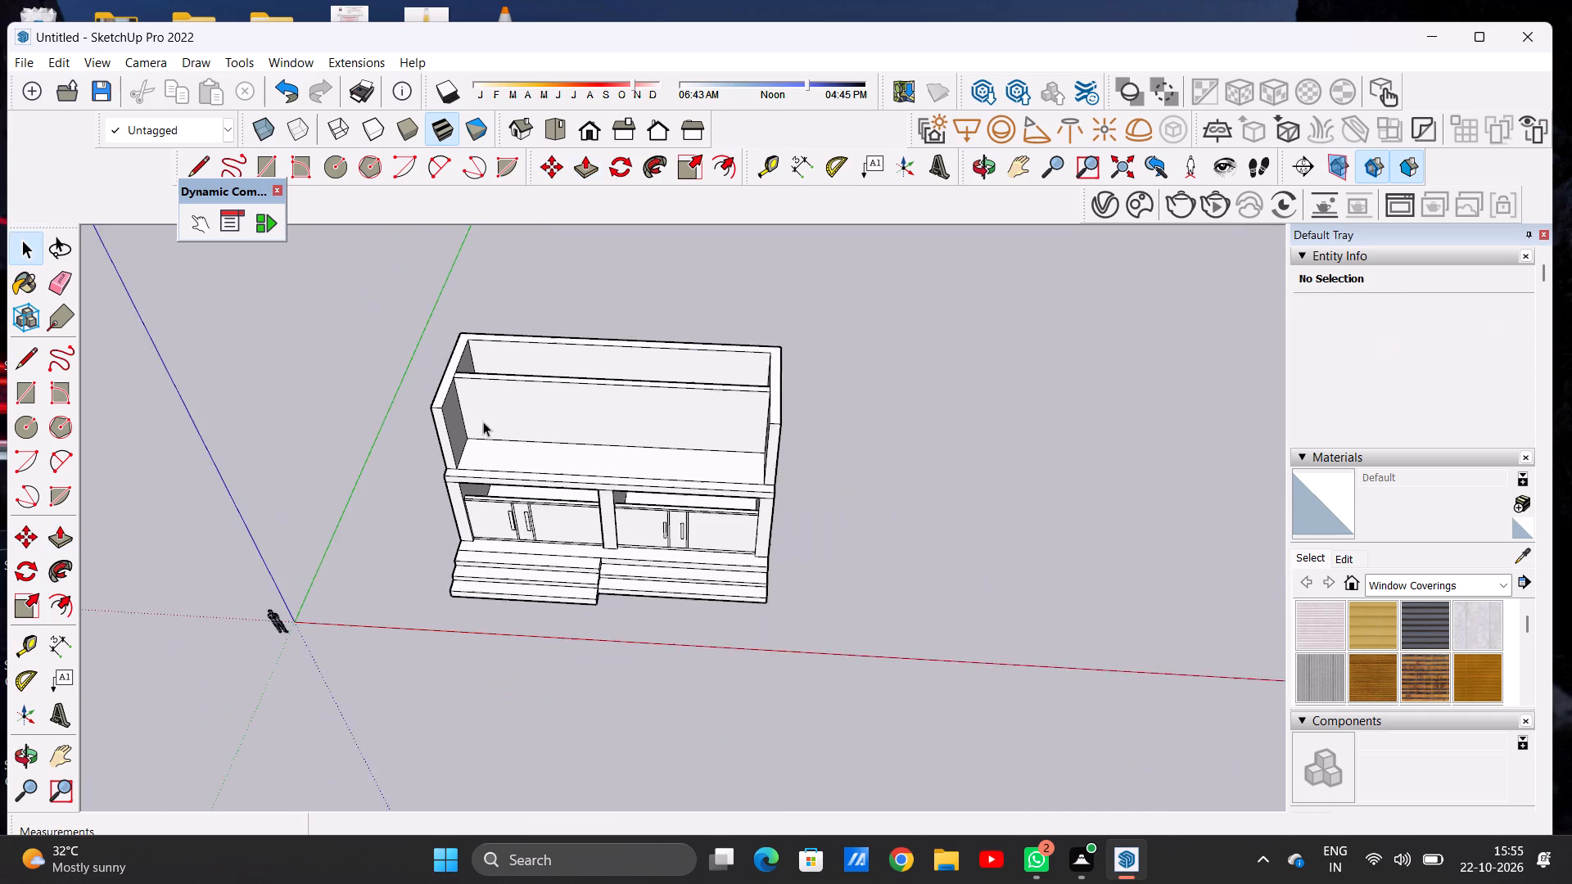
# Examine the upper-storey partition wall and the front of the structure from several angles and distances.
pyautogui.scroll(1, 494, 432)
pyautogui.moveTo(494, 432); pyautogui.dragTo(504, 358, button='middle')
pyautogui.scroll(4, 509, 445)
pyautogui.scroll(-1, 509, 445)
pyautogui.scroll(1, 509, 445)
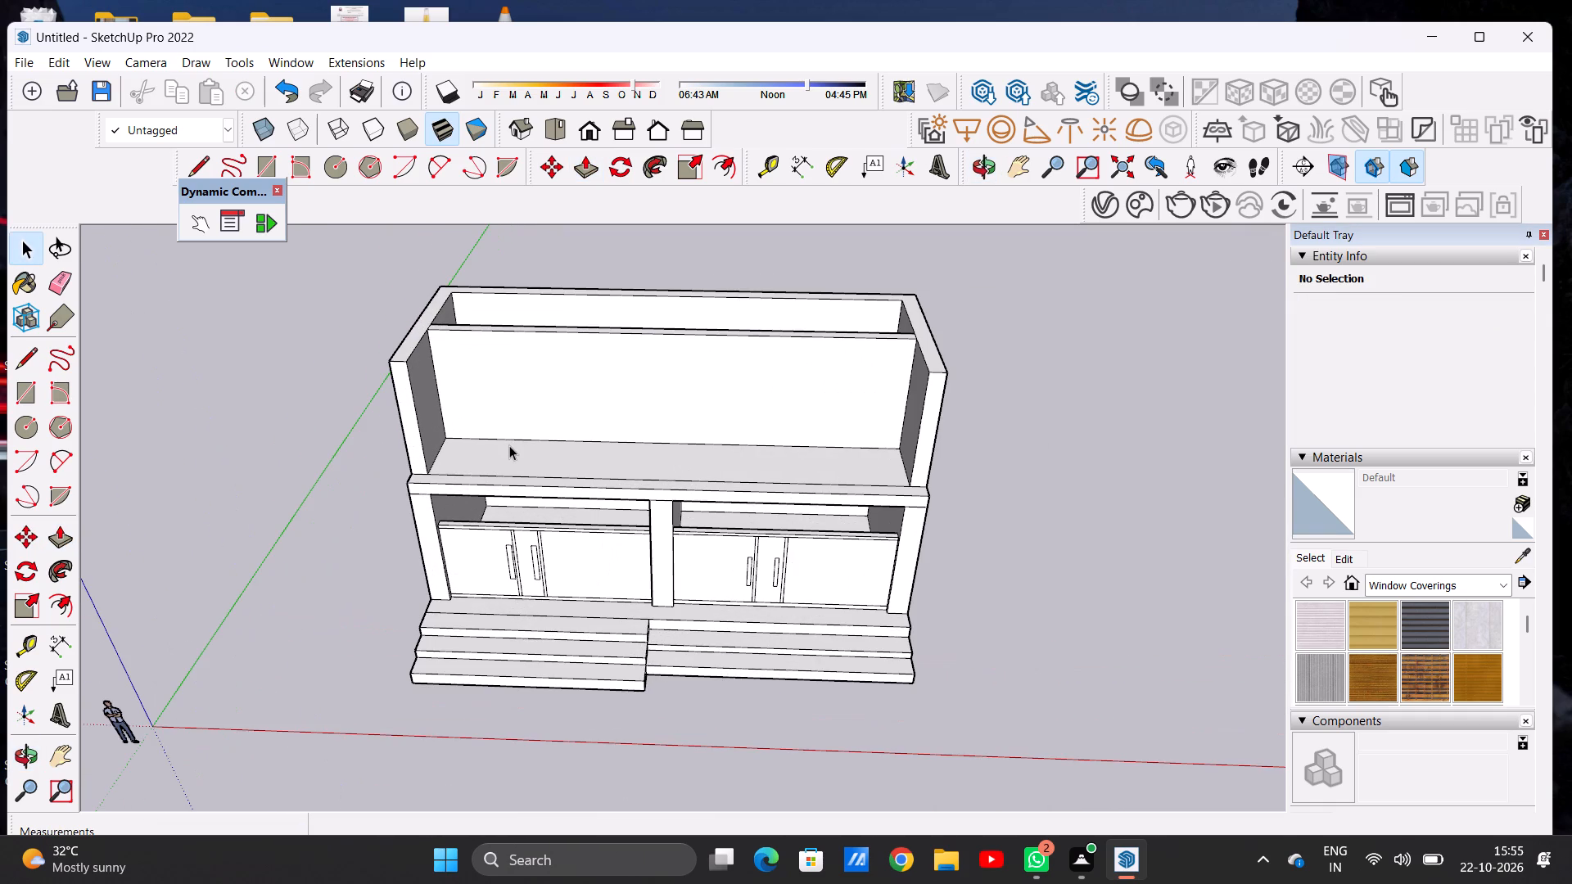
pyautogui.scroll(-7, 509, 445)
pyautogui.scroll(7, 583, 408)
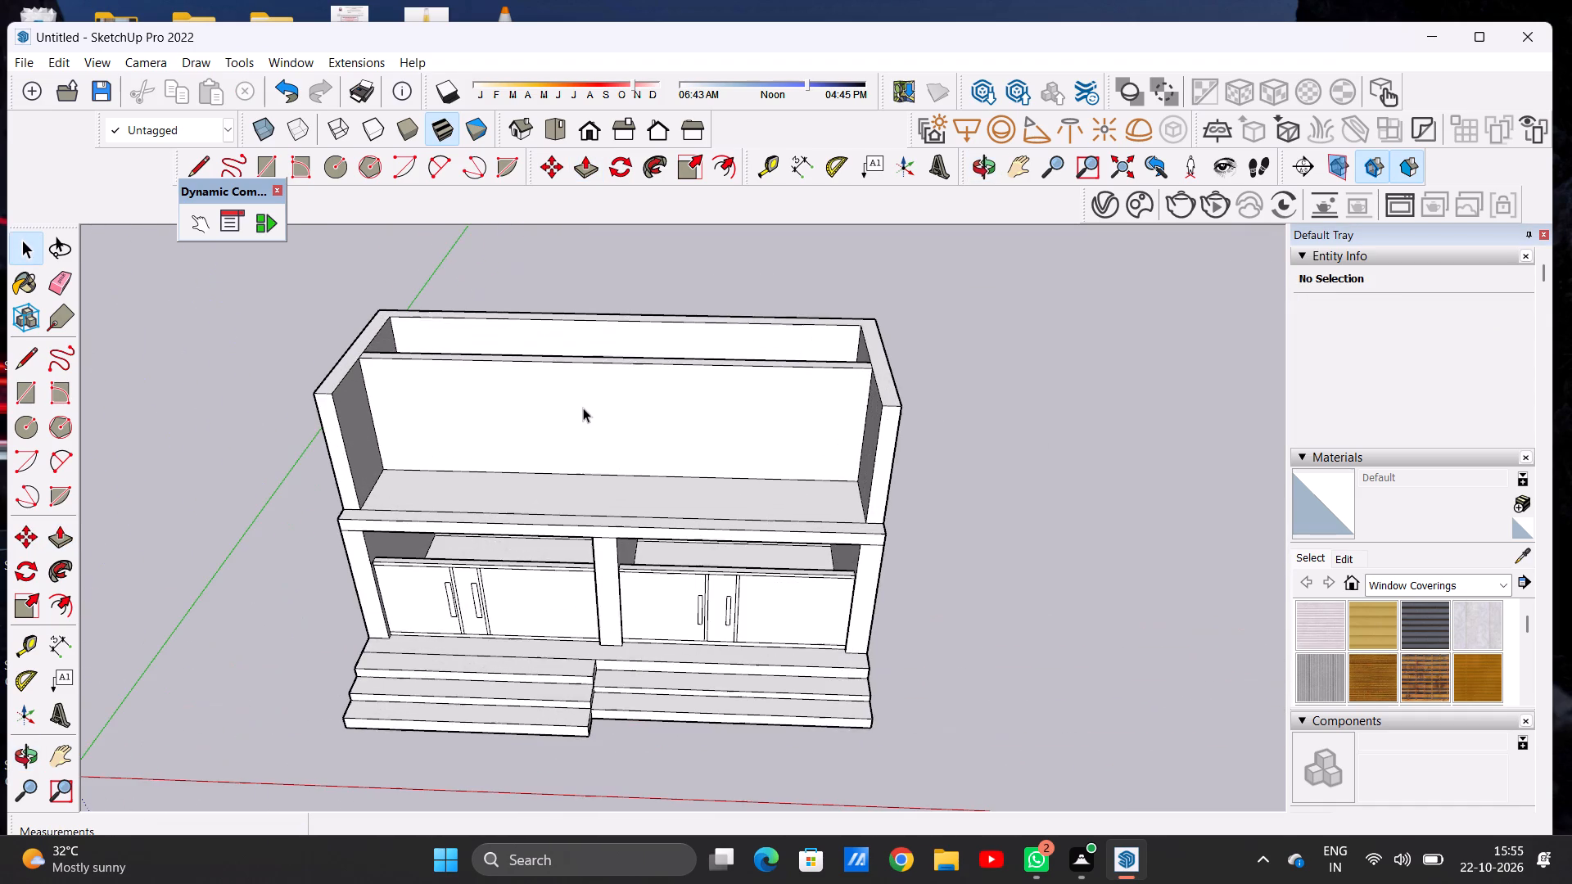
pyautogui.moveTo(580, 440); pyautogui.dragTo(585, 280, button='middle')
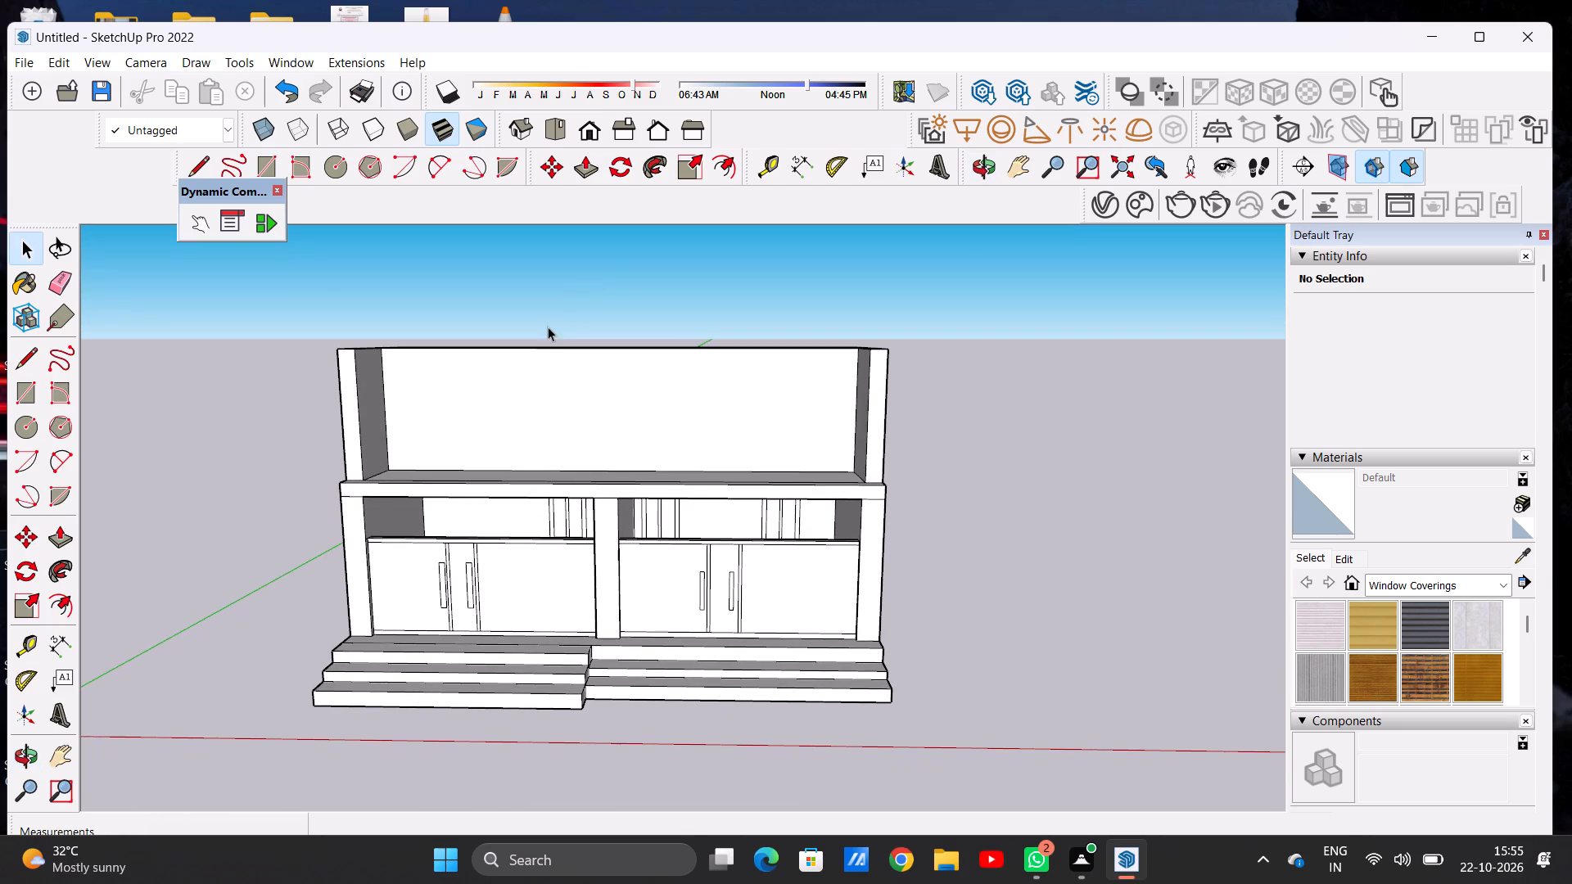
pyautogui.scroll(5, 461, 440)
pyautogui.scroll(-5, 541, 467)
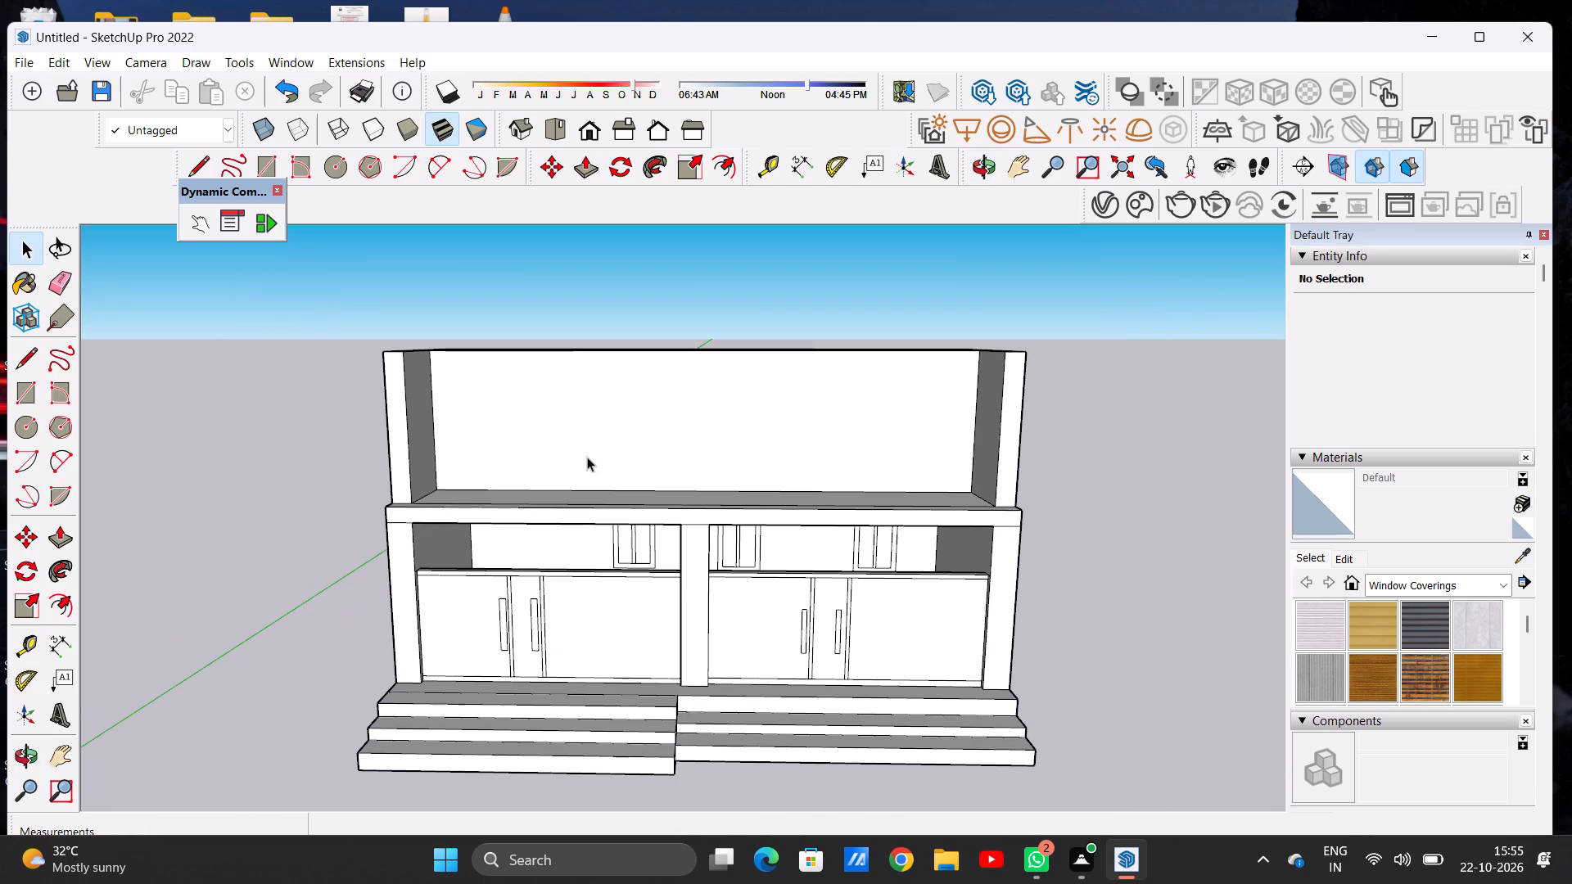
pyautogui.scroll(1, 528, 455)
pyautogui.scroll(-1, 528, 455)
pyautogui.scroll(3, 528, 455)
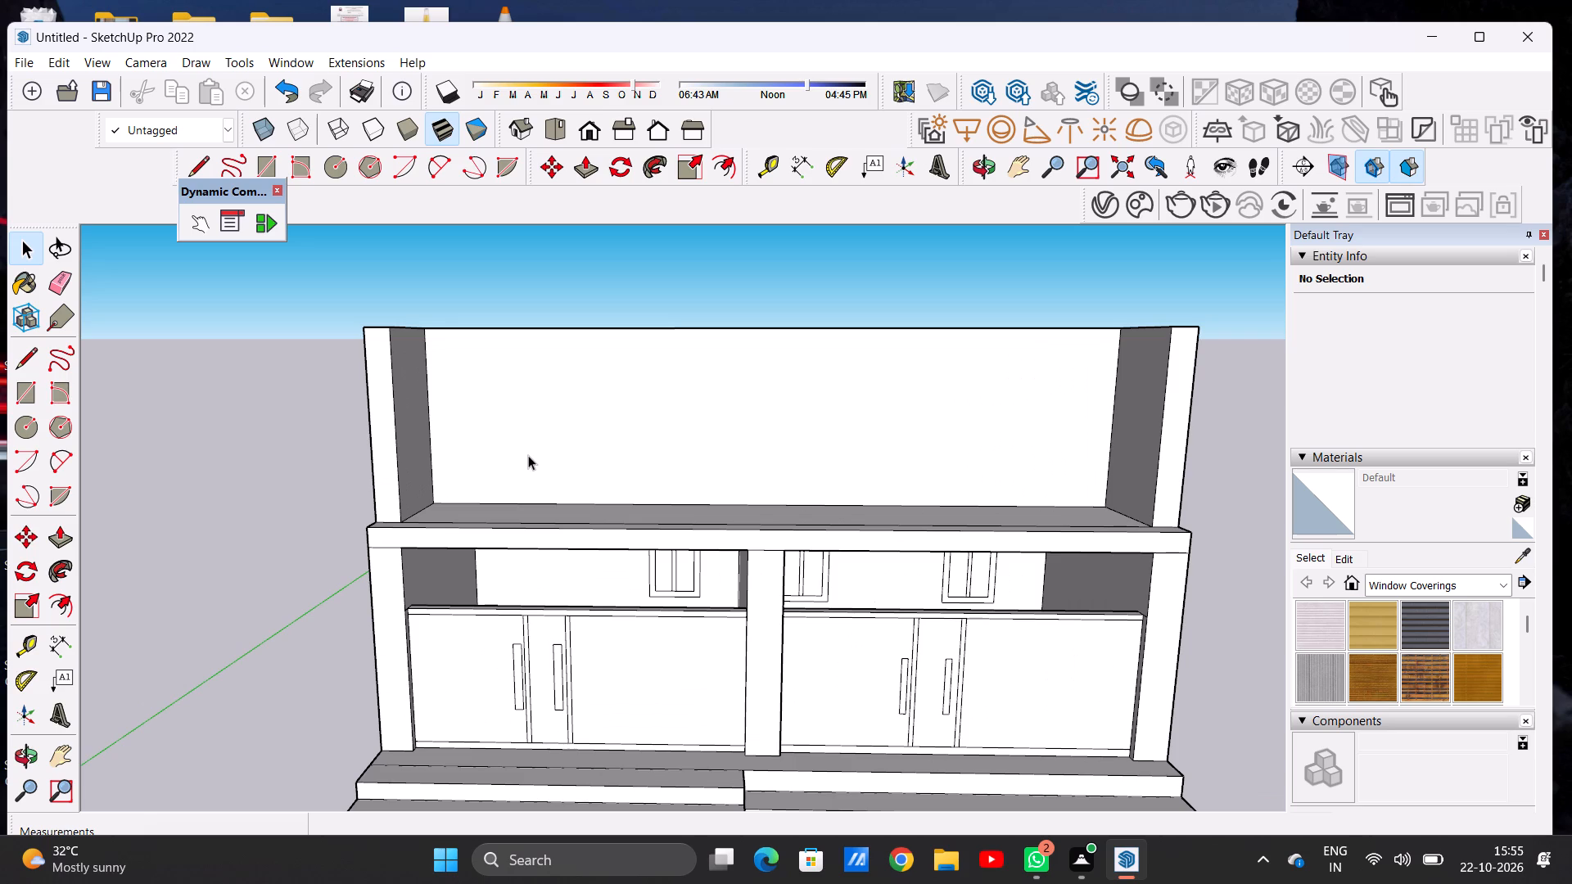
pyautogui.click(528, 455)
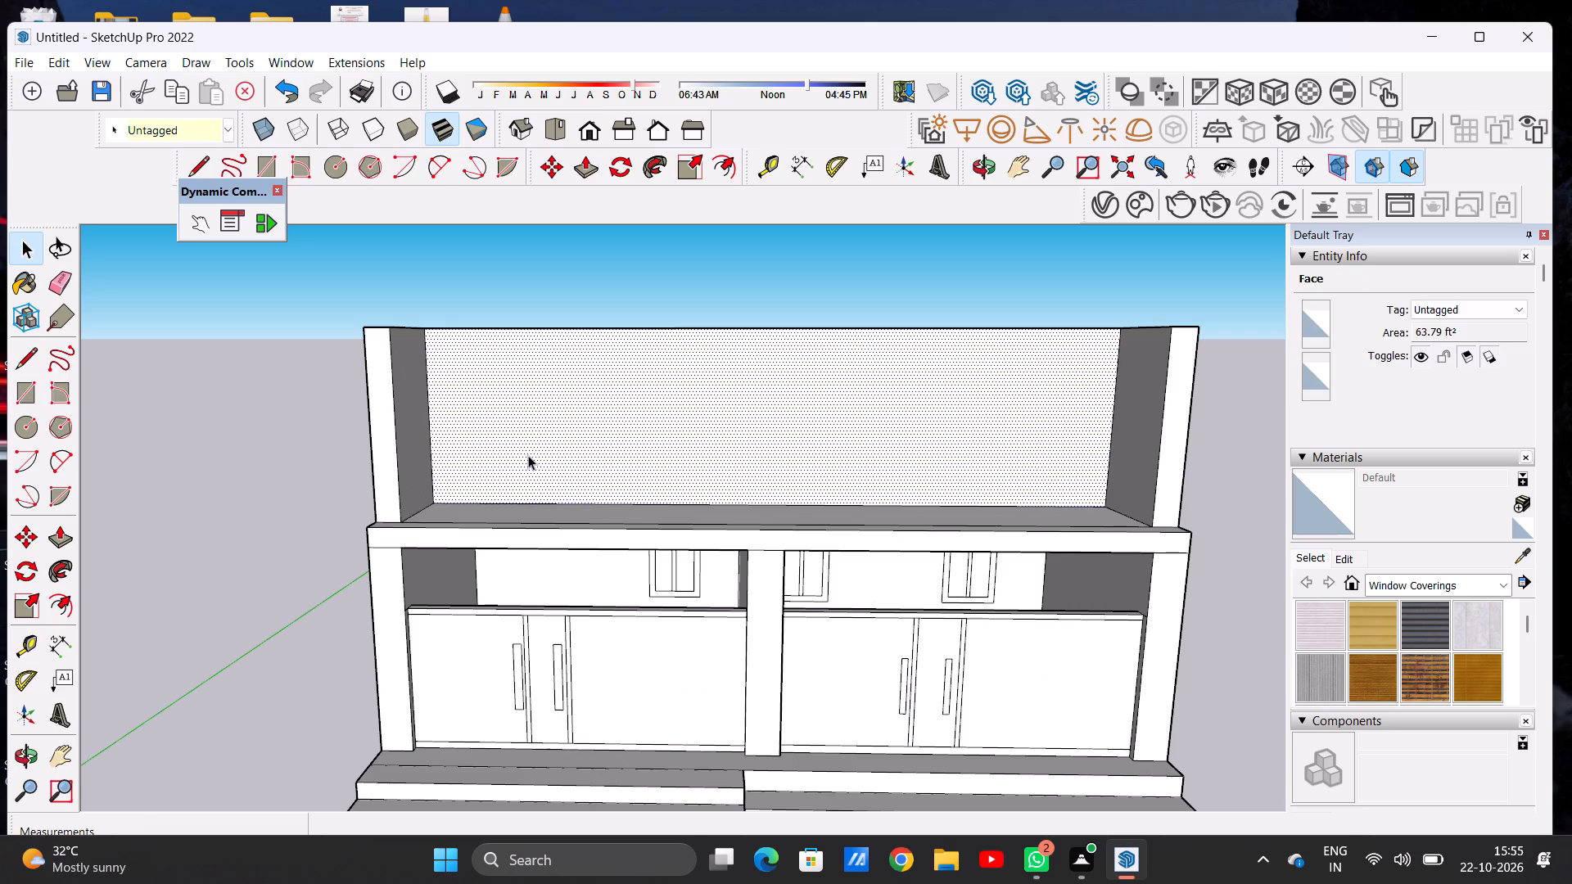
pyautogui.click(667, 296)
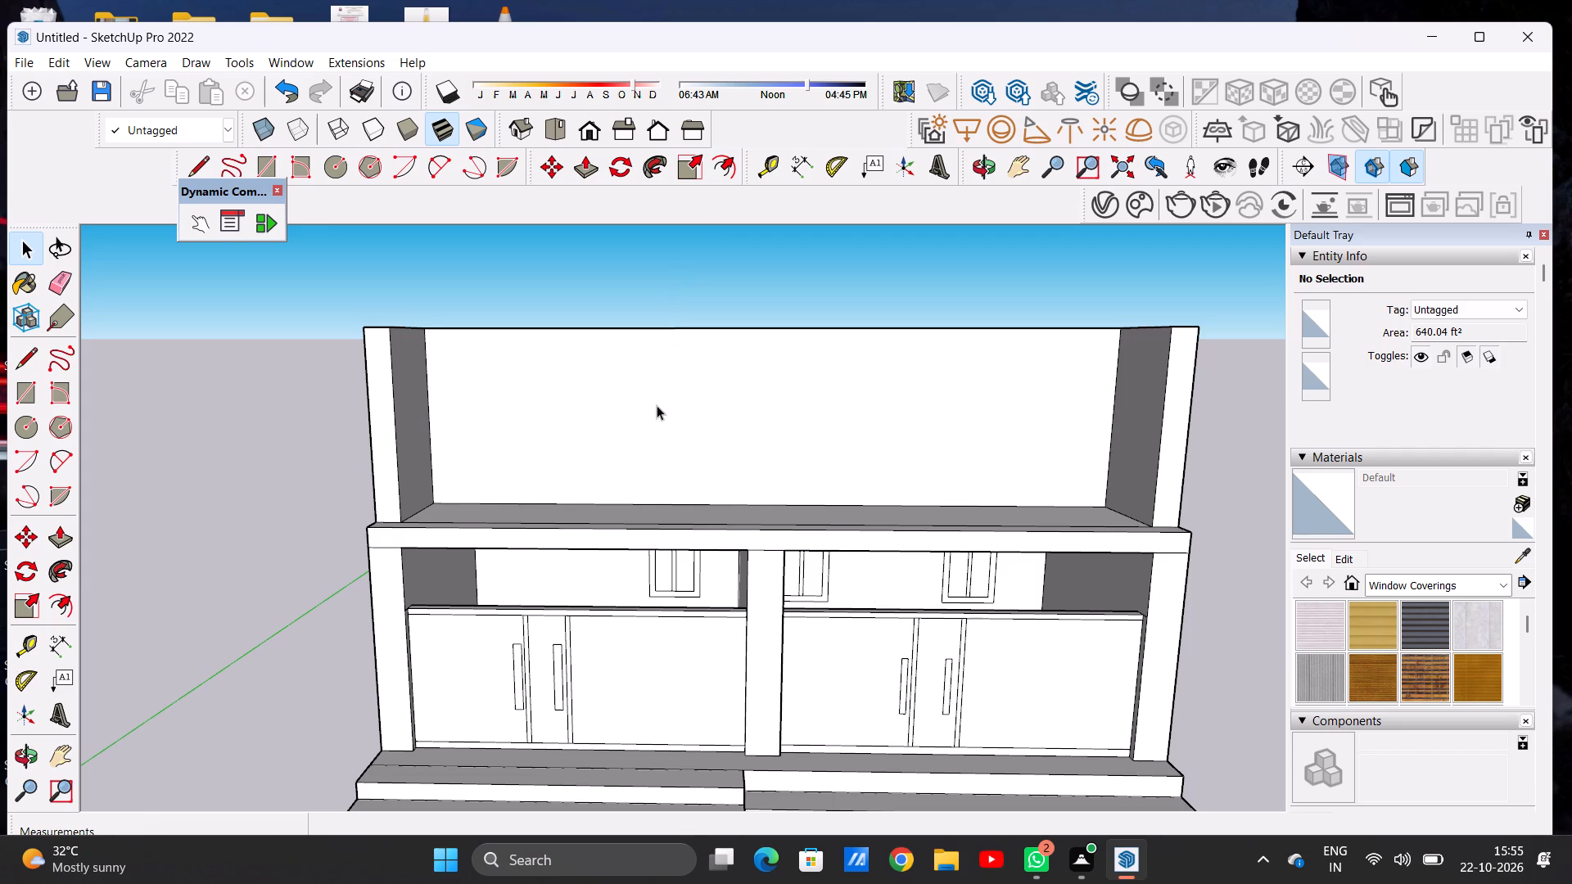
pyautogui.scroll(-7, 655, 405)
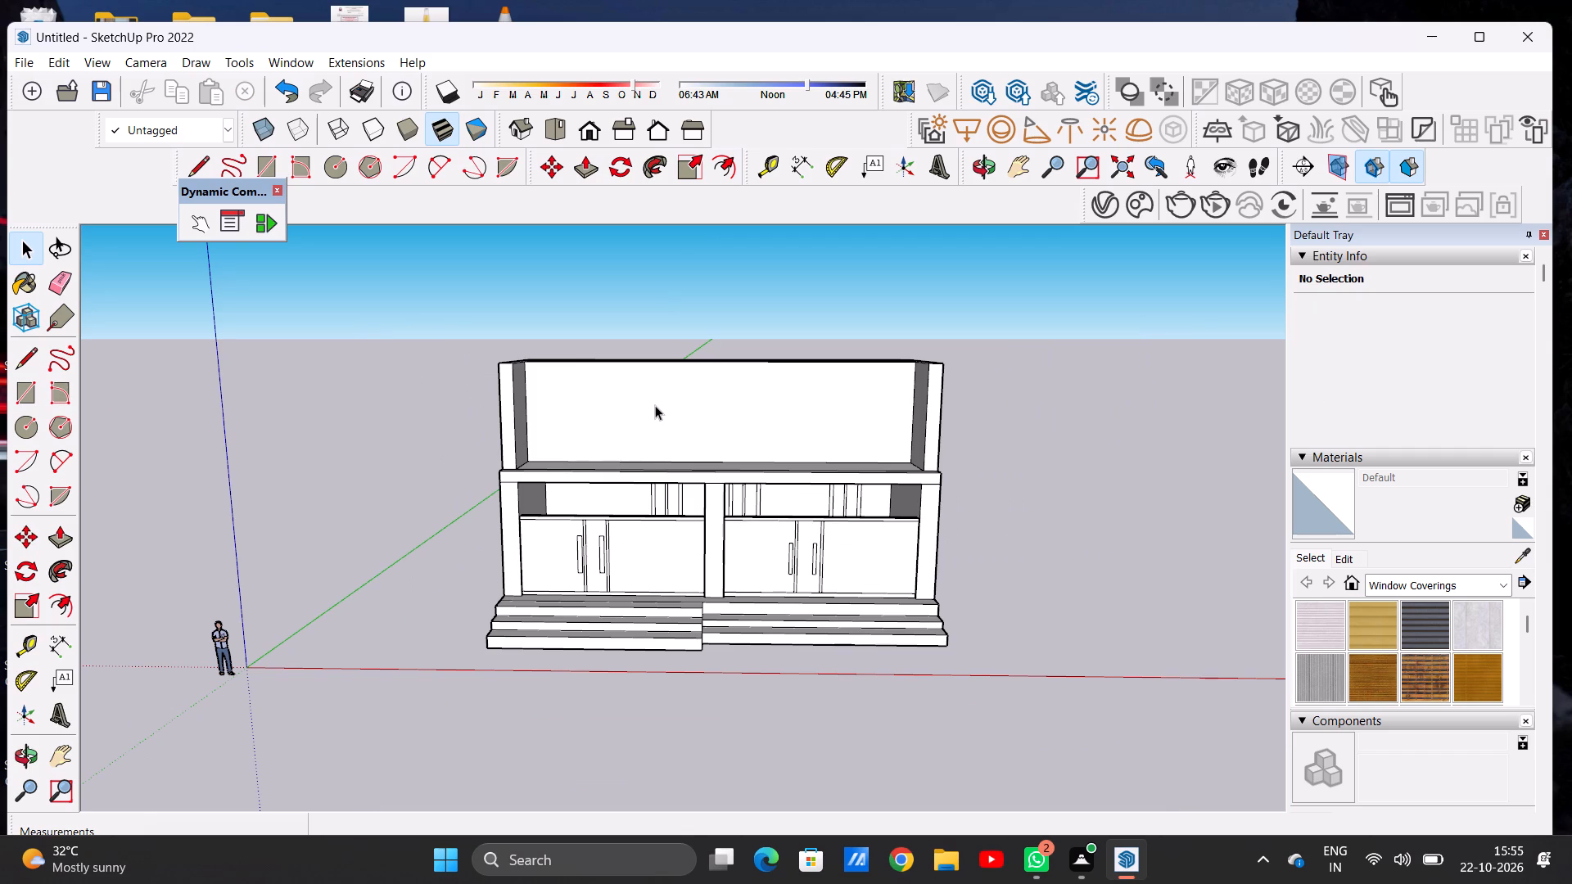
pyautogui.scroll(-5, 646, 441)
pyautogui.scroll(2, 657, 421)
pyautogui.scroll(-1, 657, 421)
pyautogui.scroll(16, 657, 421)
pyautogui.scroll(-9, 659, 468)
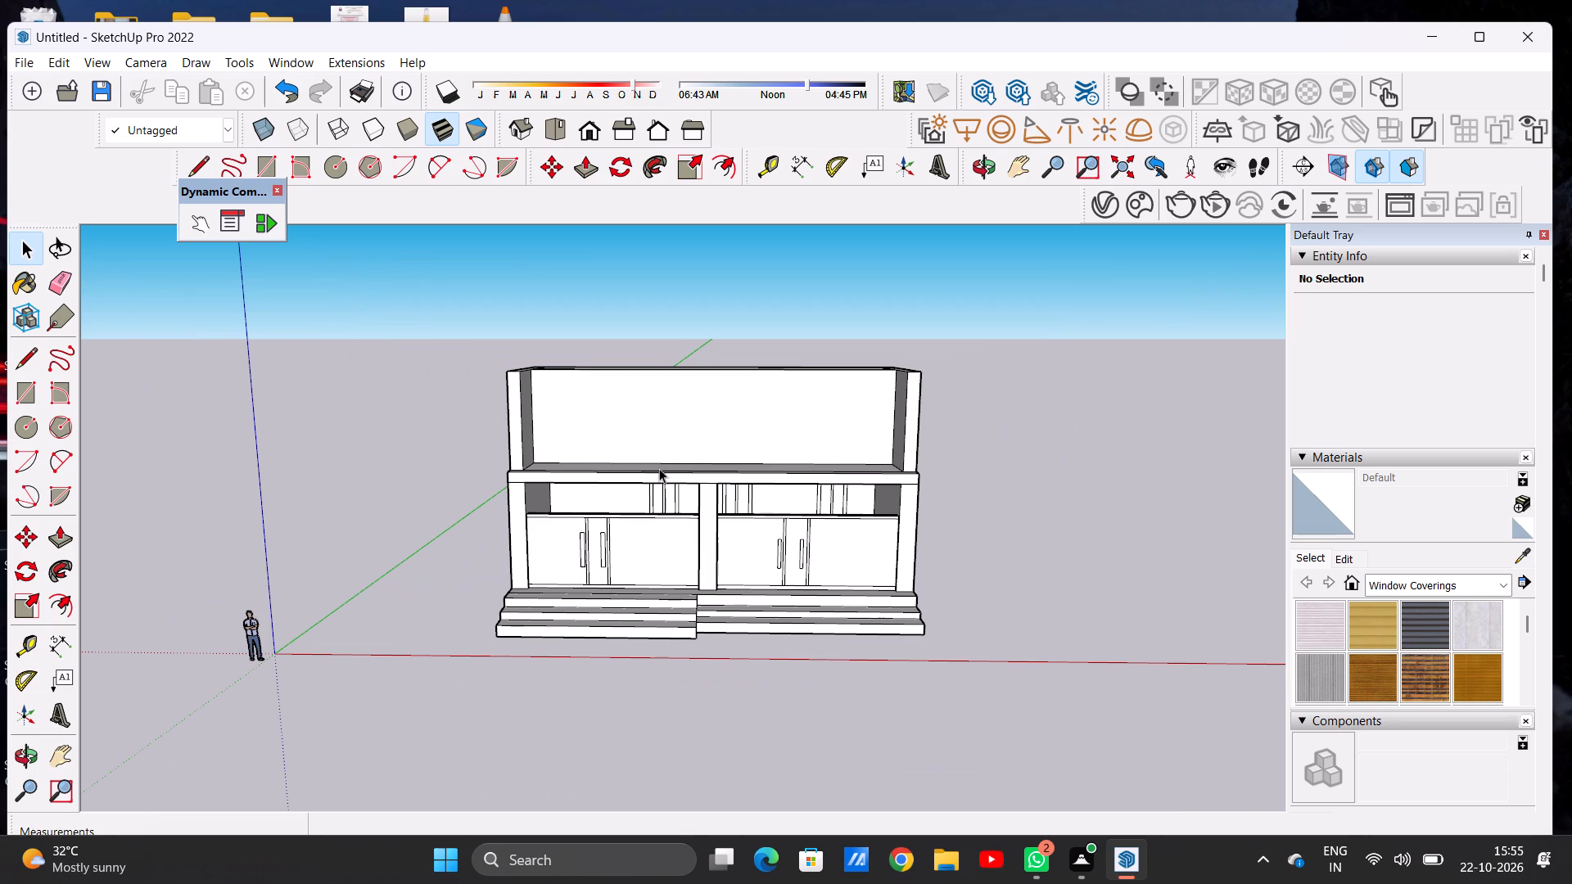
pyautogui.scroll(-18, 653, 459)
pyautogui.scroll(15, 648, 425)
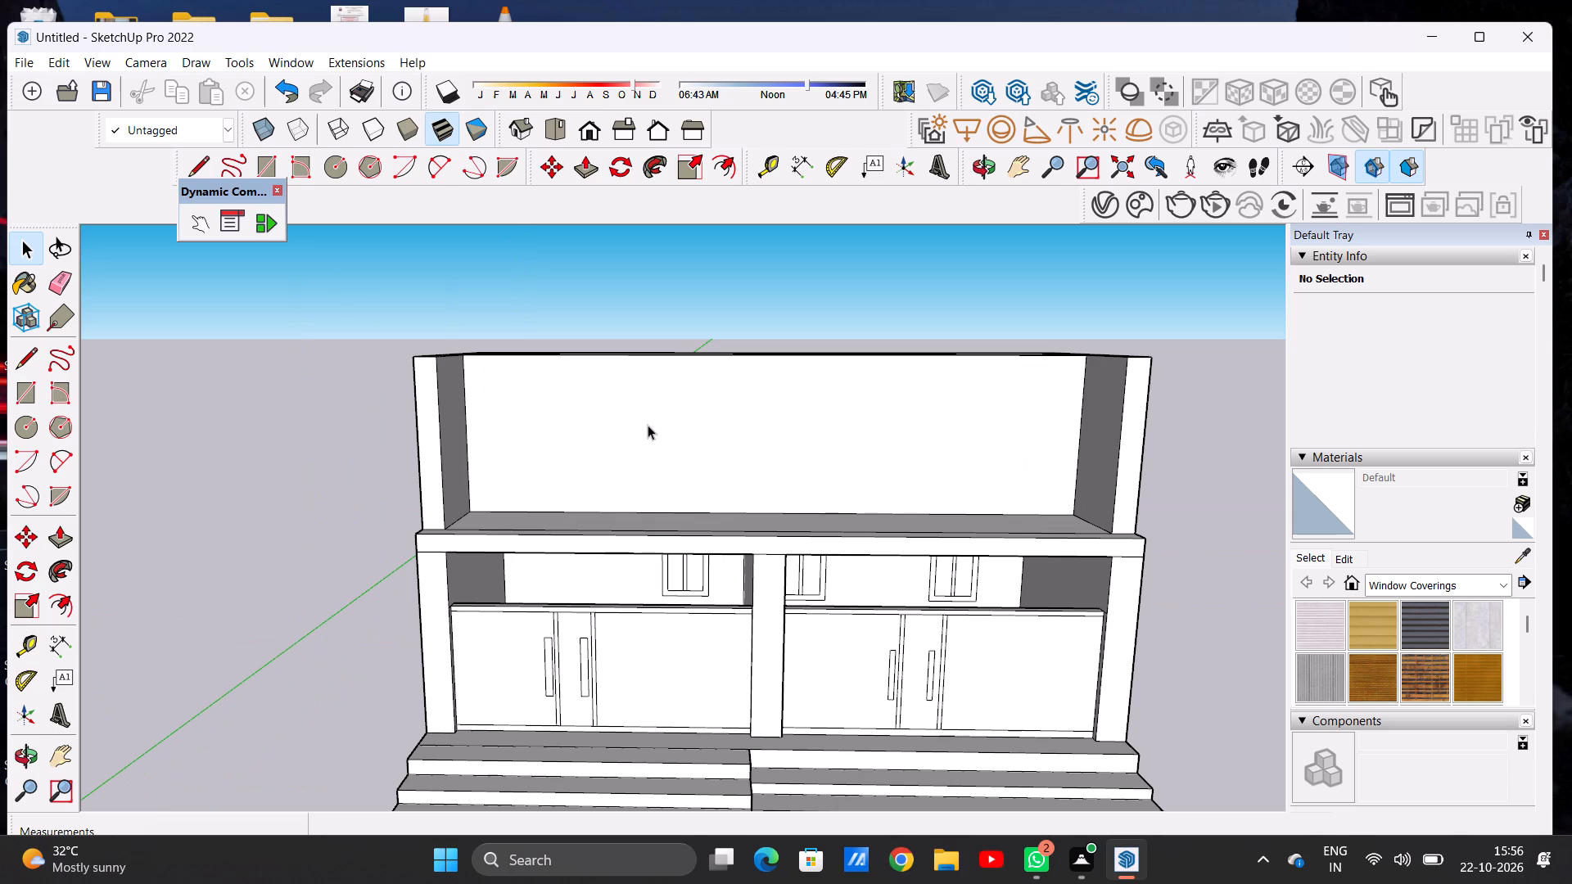
pyautogui.scroll(-13, 648, 425)
pyautogui.scroll(-18, 648, 425)
pyautogui.scroll(12, 637, 432)
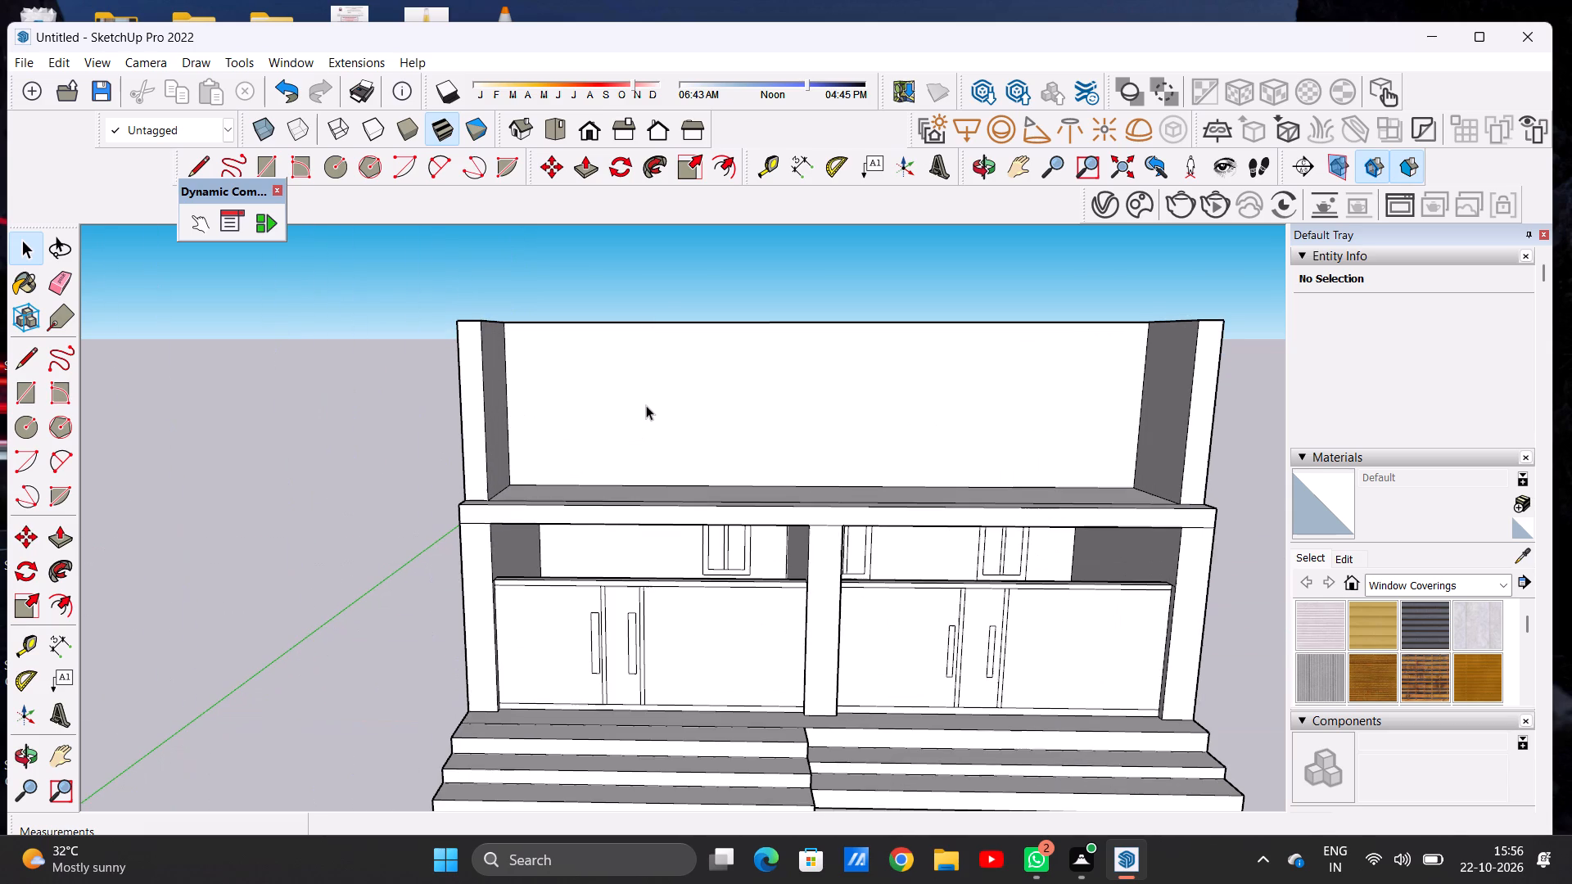
pyautogui.scroll(-3, 603, 412)
# Draw a short line about 1' 8" long across the roof's front border, over the first bay.
pyautogui.moveTo(723, 484); pyautogui.dragTo(716, 698, button='middle')
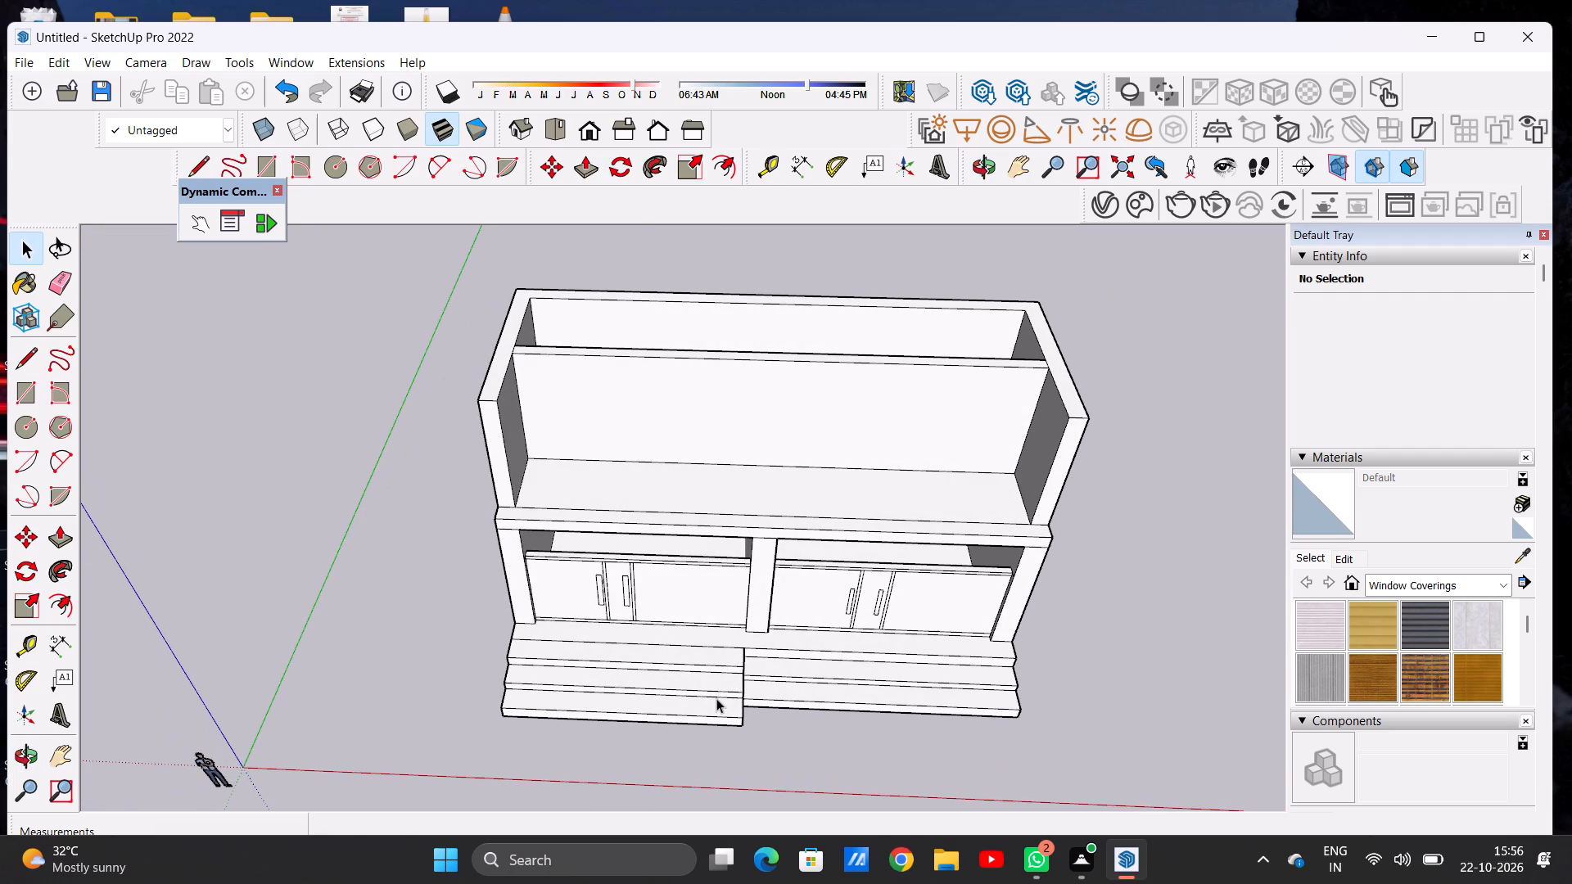
pyautogui.scroll(6, 633, 512)
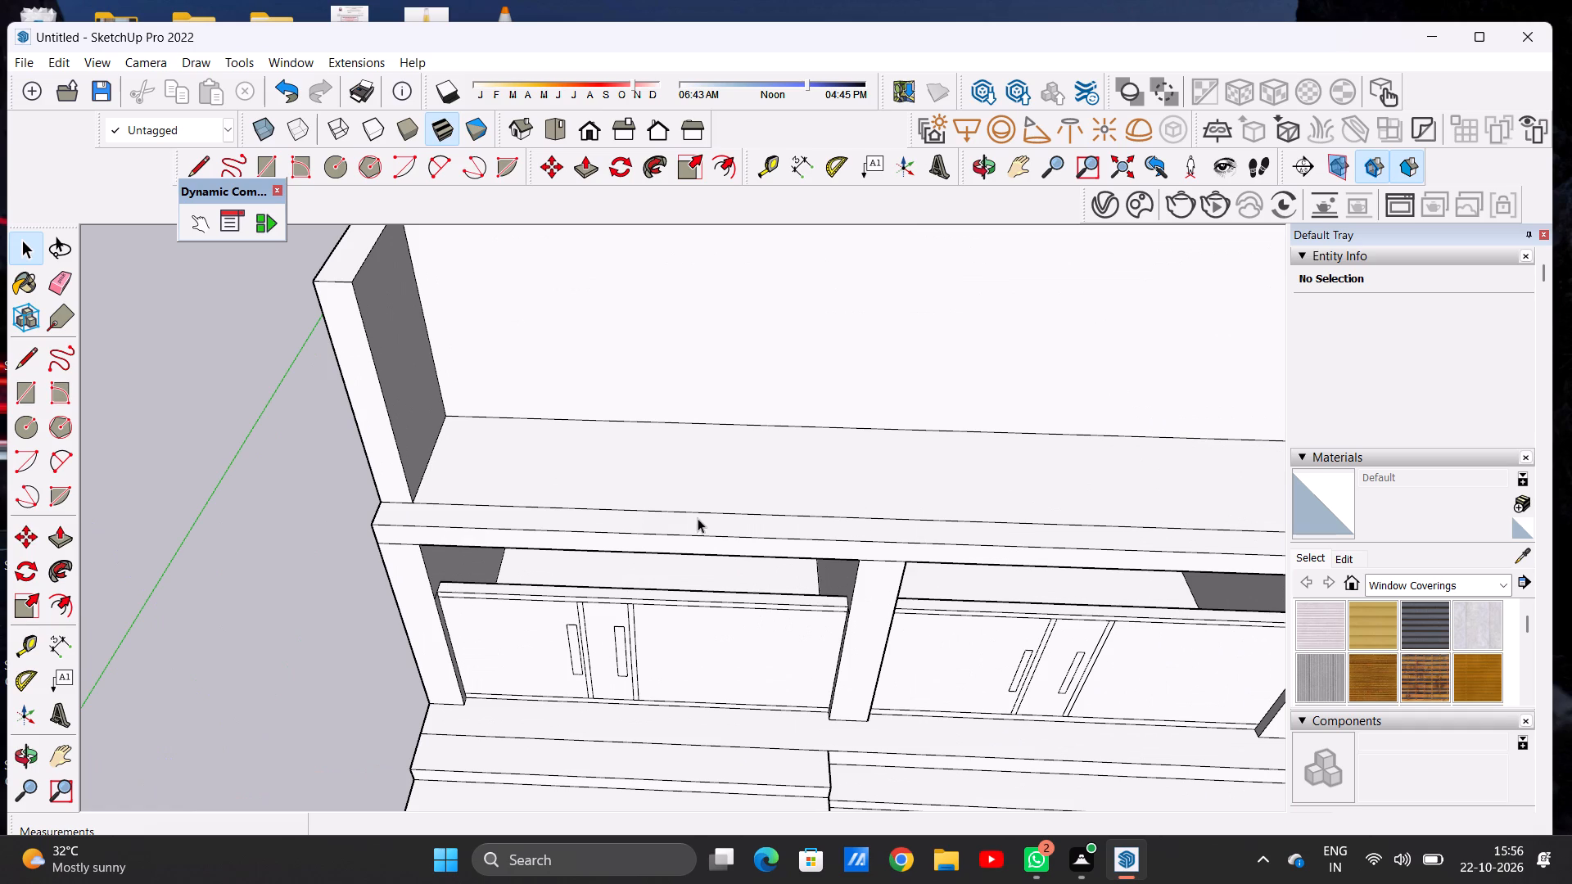
pyautogui.press('l')
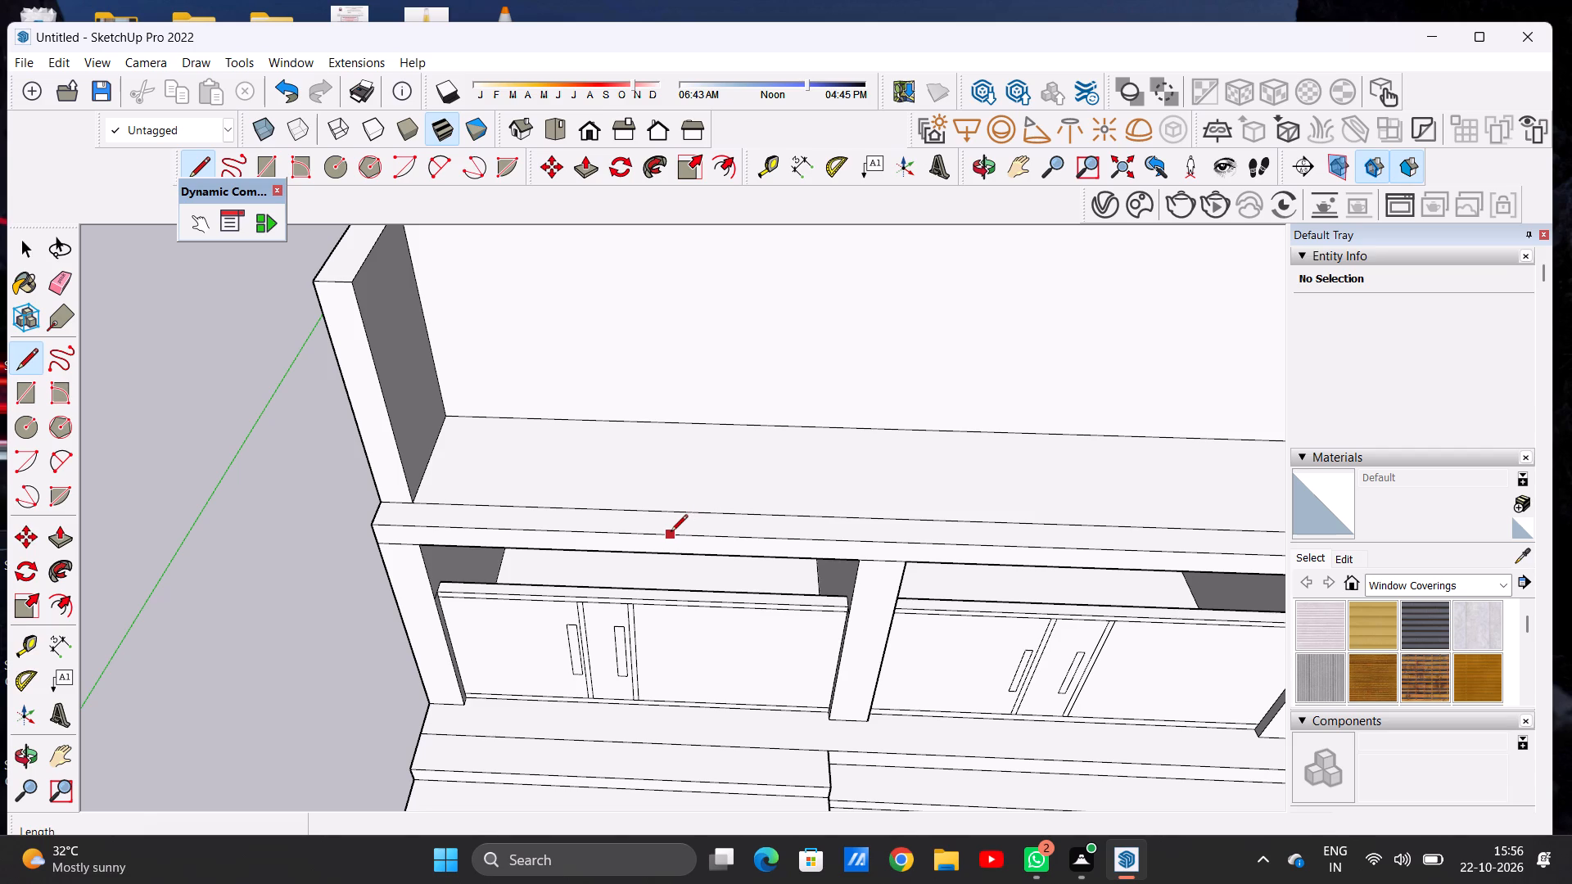
pyautogui.click(671, 533)
pyautogui.click(673, 511)
pyautogui.press('space')
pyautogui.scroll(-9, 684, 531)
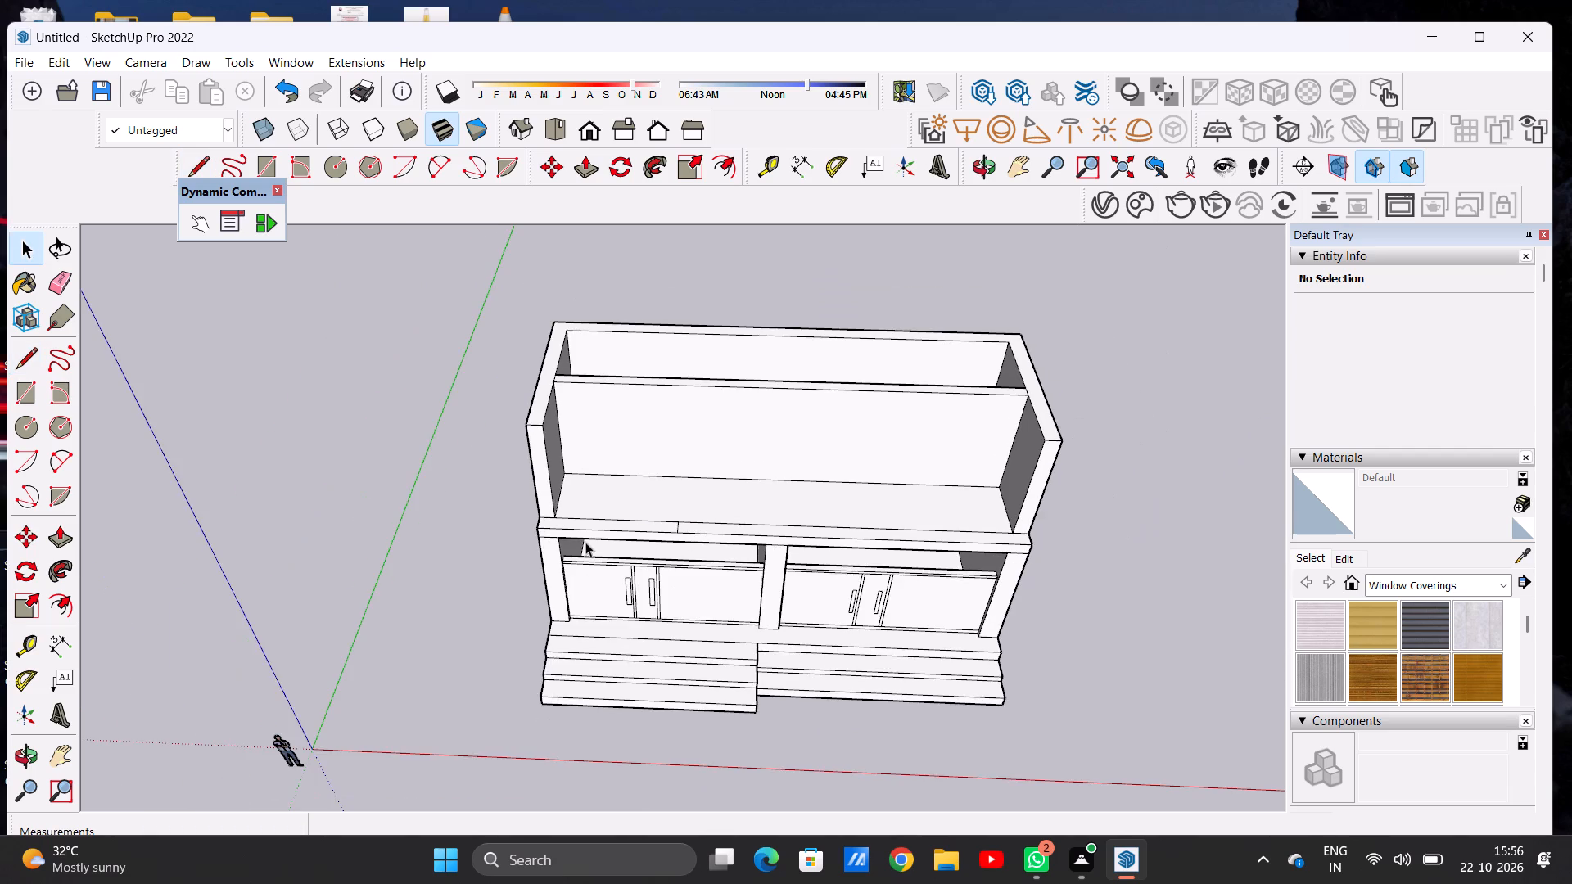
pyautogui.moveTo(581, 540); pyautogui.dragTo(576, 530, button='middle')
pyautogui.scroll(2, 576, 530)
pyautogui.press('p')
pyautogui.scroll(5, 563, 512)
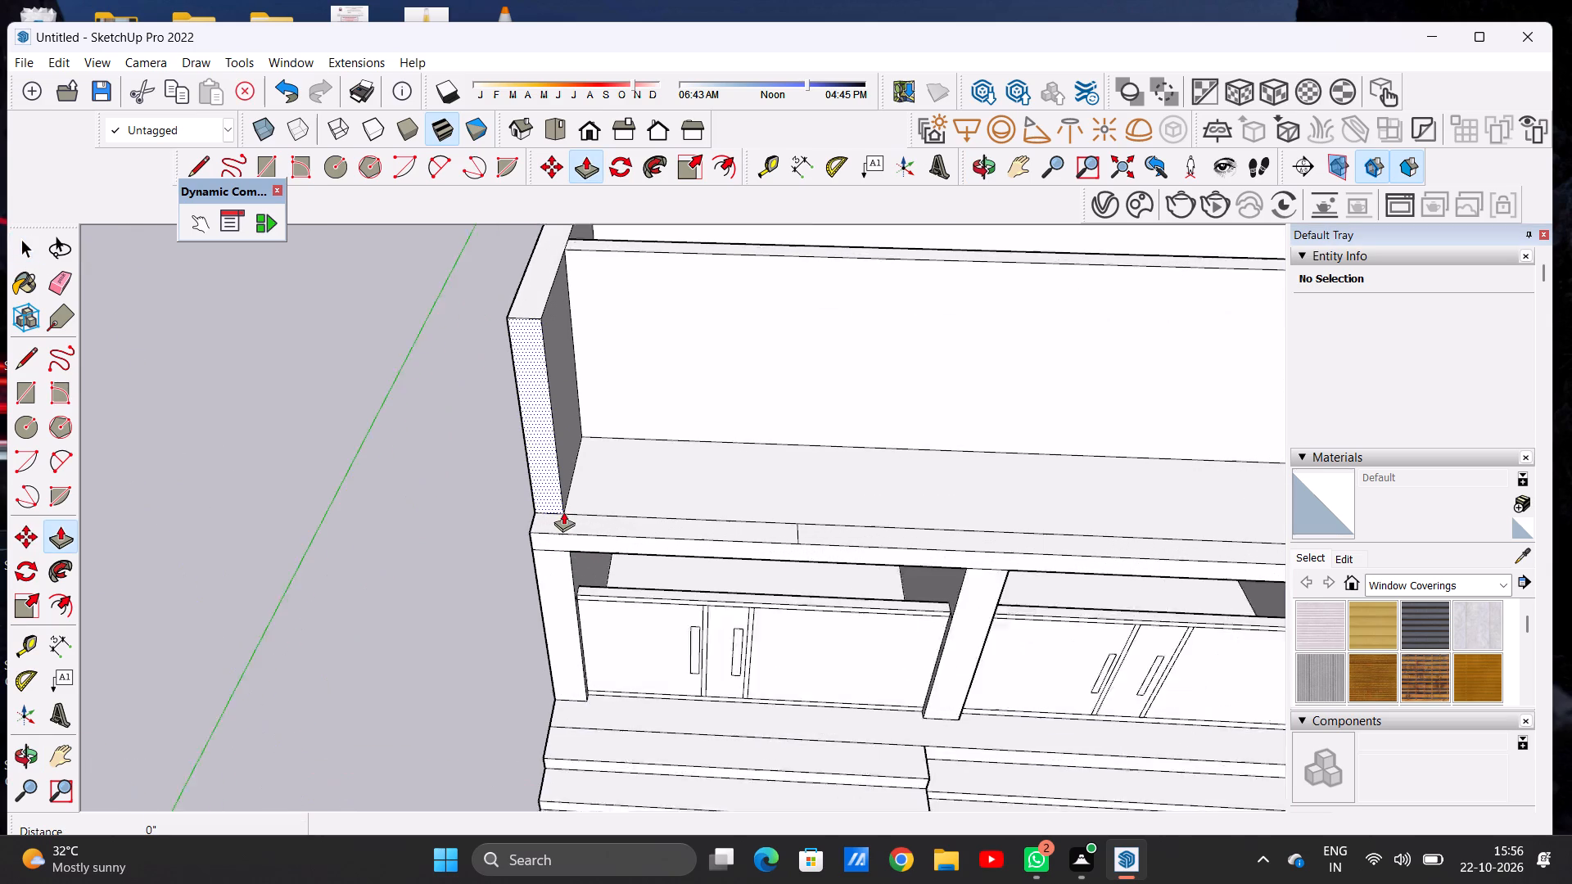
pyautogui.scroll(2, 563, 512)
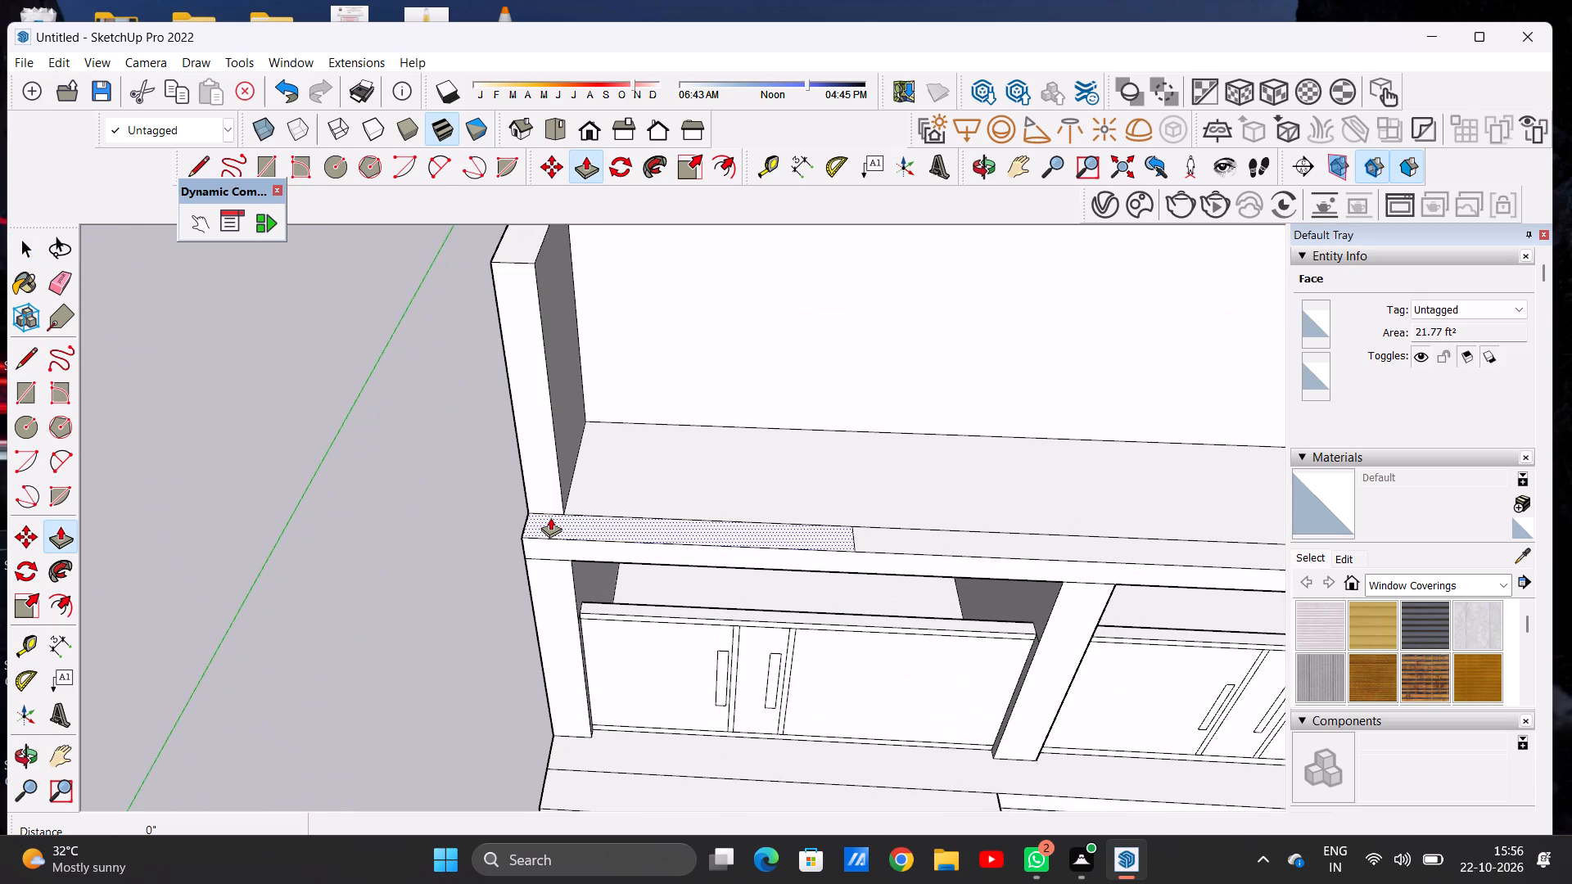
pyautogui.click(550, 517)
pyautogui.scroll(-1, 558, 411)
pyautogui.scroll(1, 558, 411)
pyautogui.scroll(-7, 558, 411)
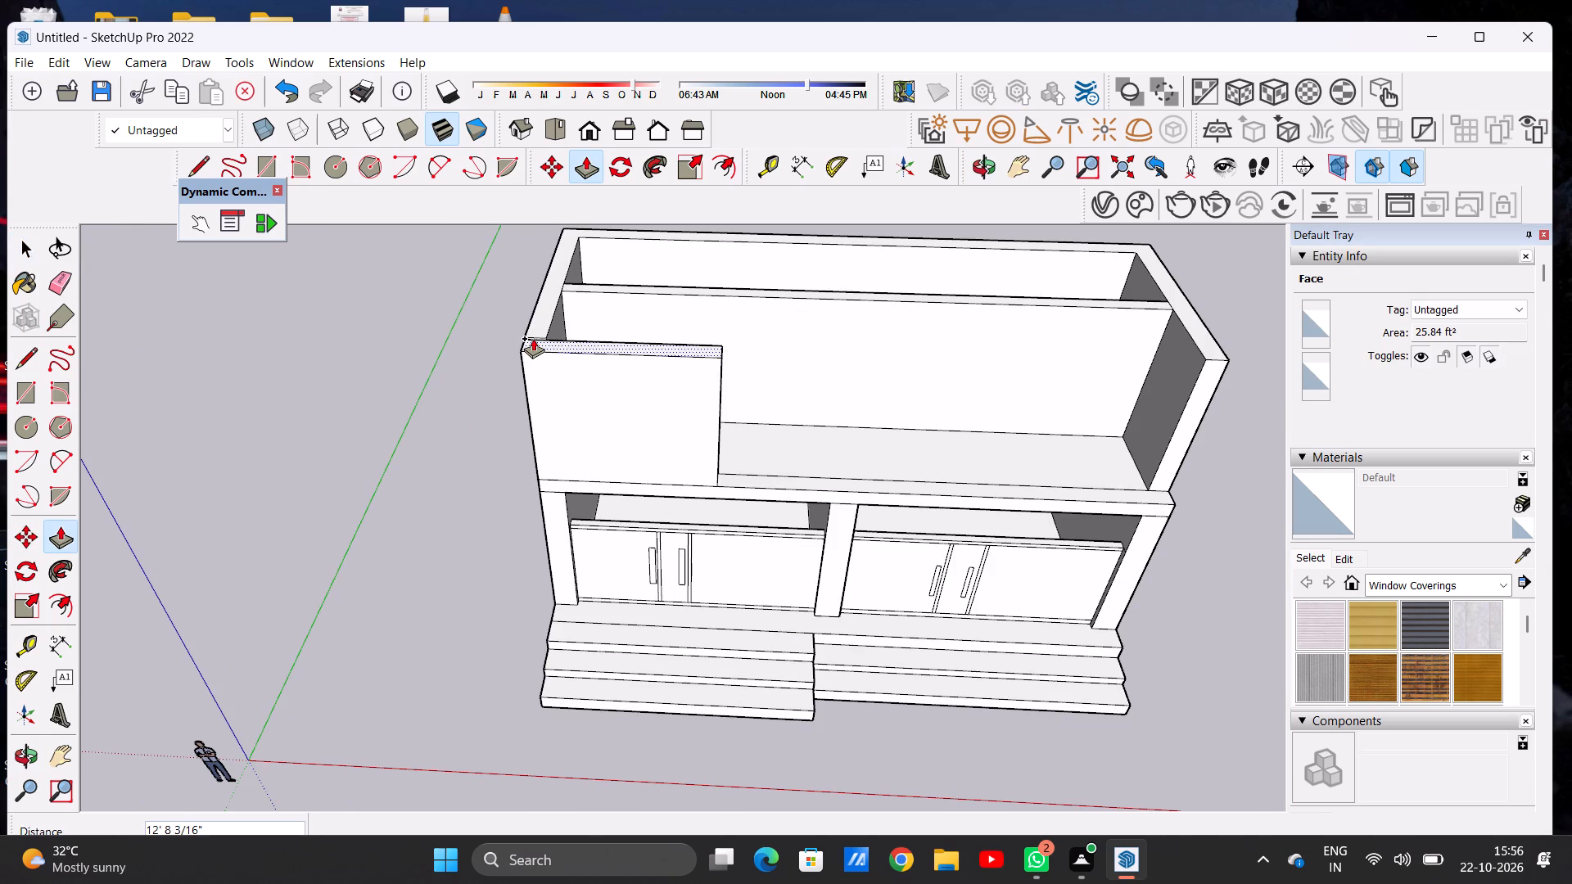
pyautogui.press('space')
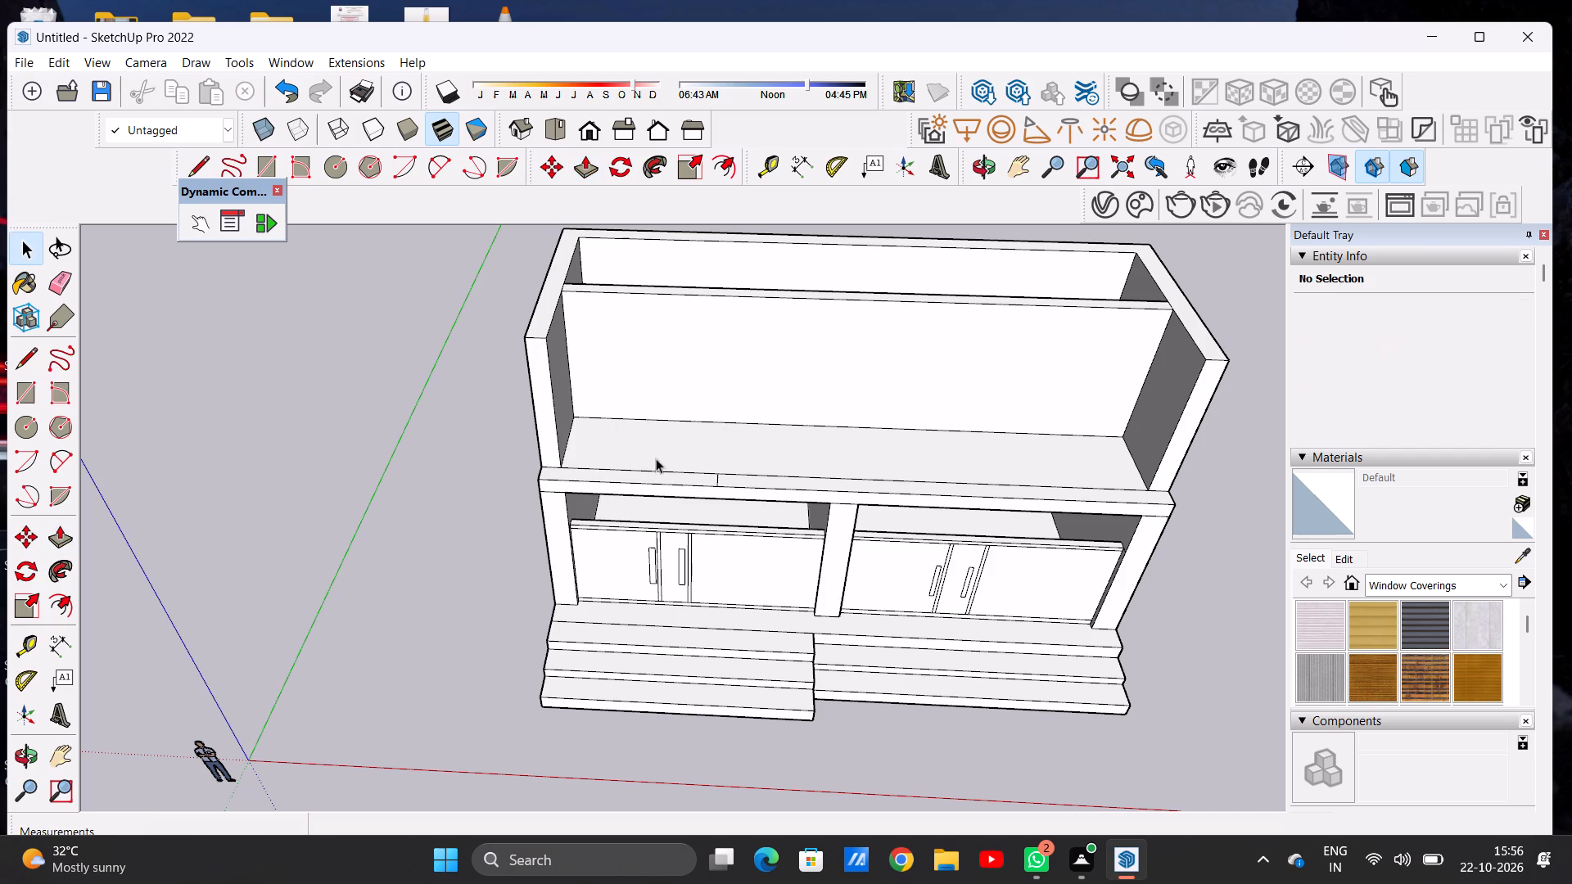
# Push/Pull the front border section between the side wall and the short dividing line up about 1' 3" as a low parapet.
pyautogui.scroll(4, 700, 492)
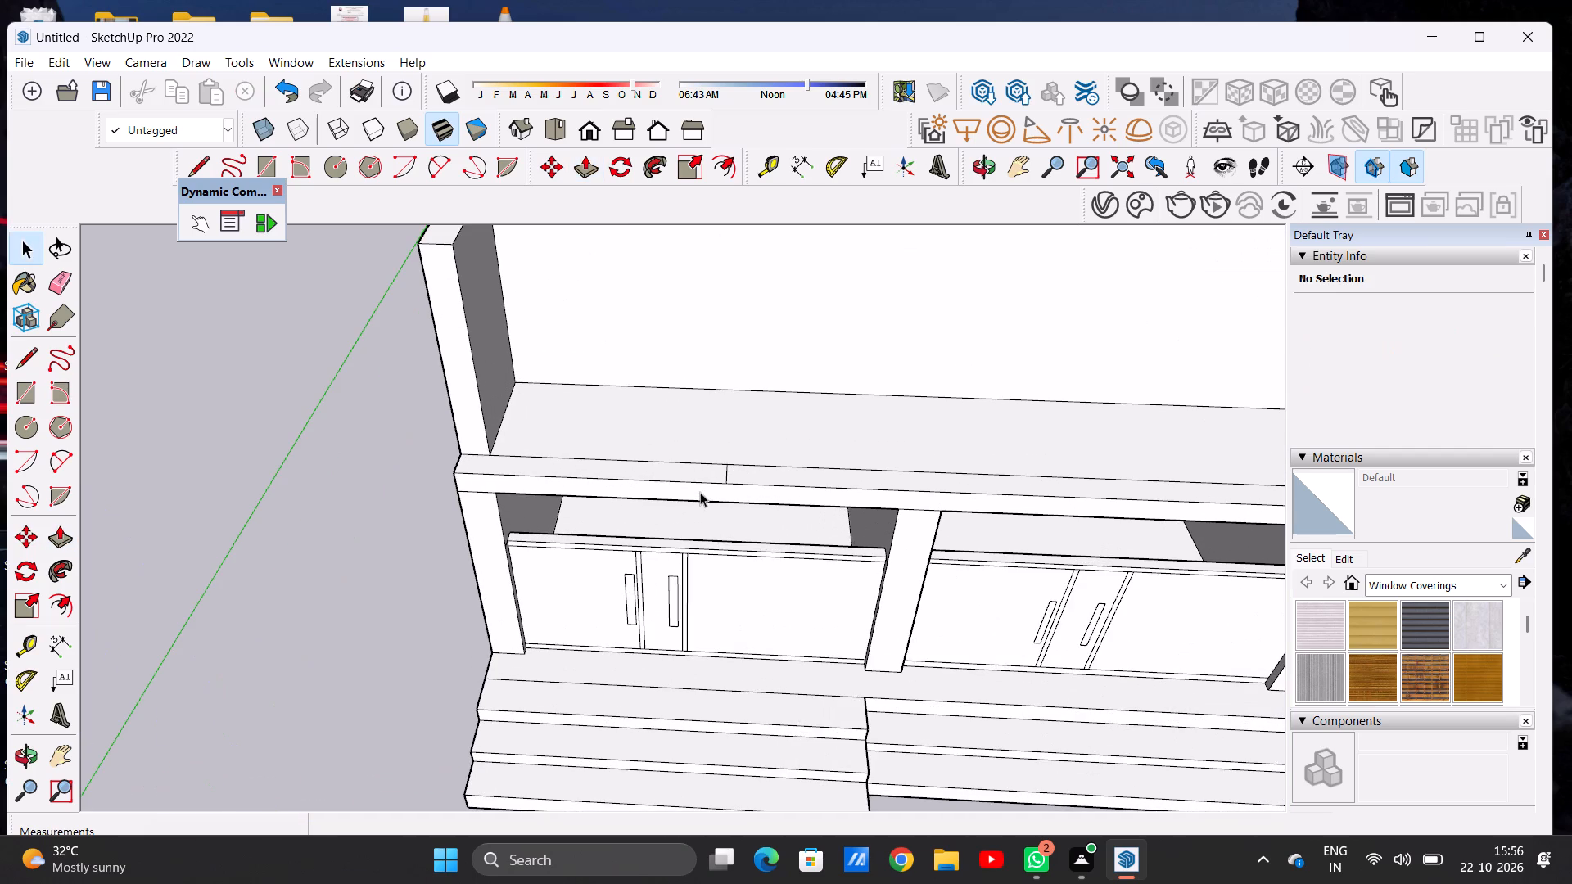
pyautogui.press('p')
pyautogui.scroll(2, 707, 478)
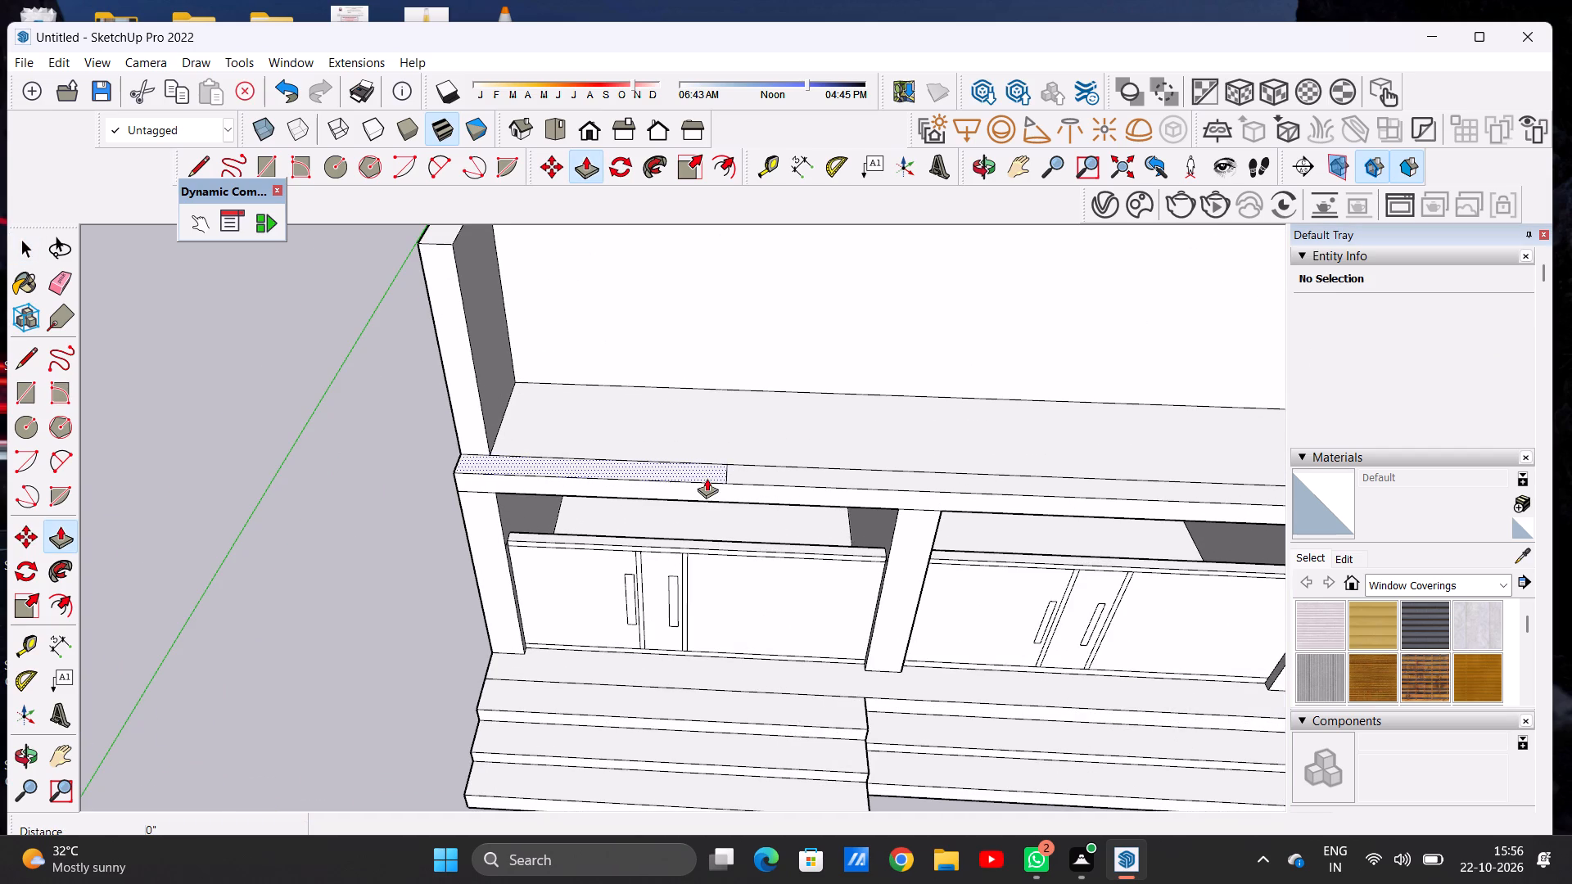
pyautogui.scroll(4, 707, 478)
pyautogui.click(707, 477)
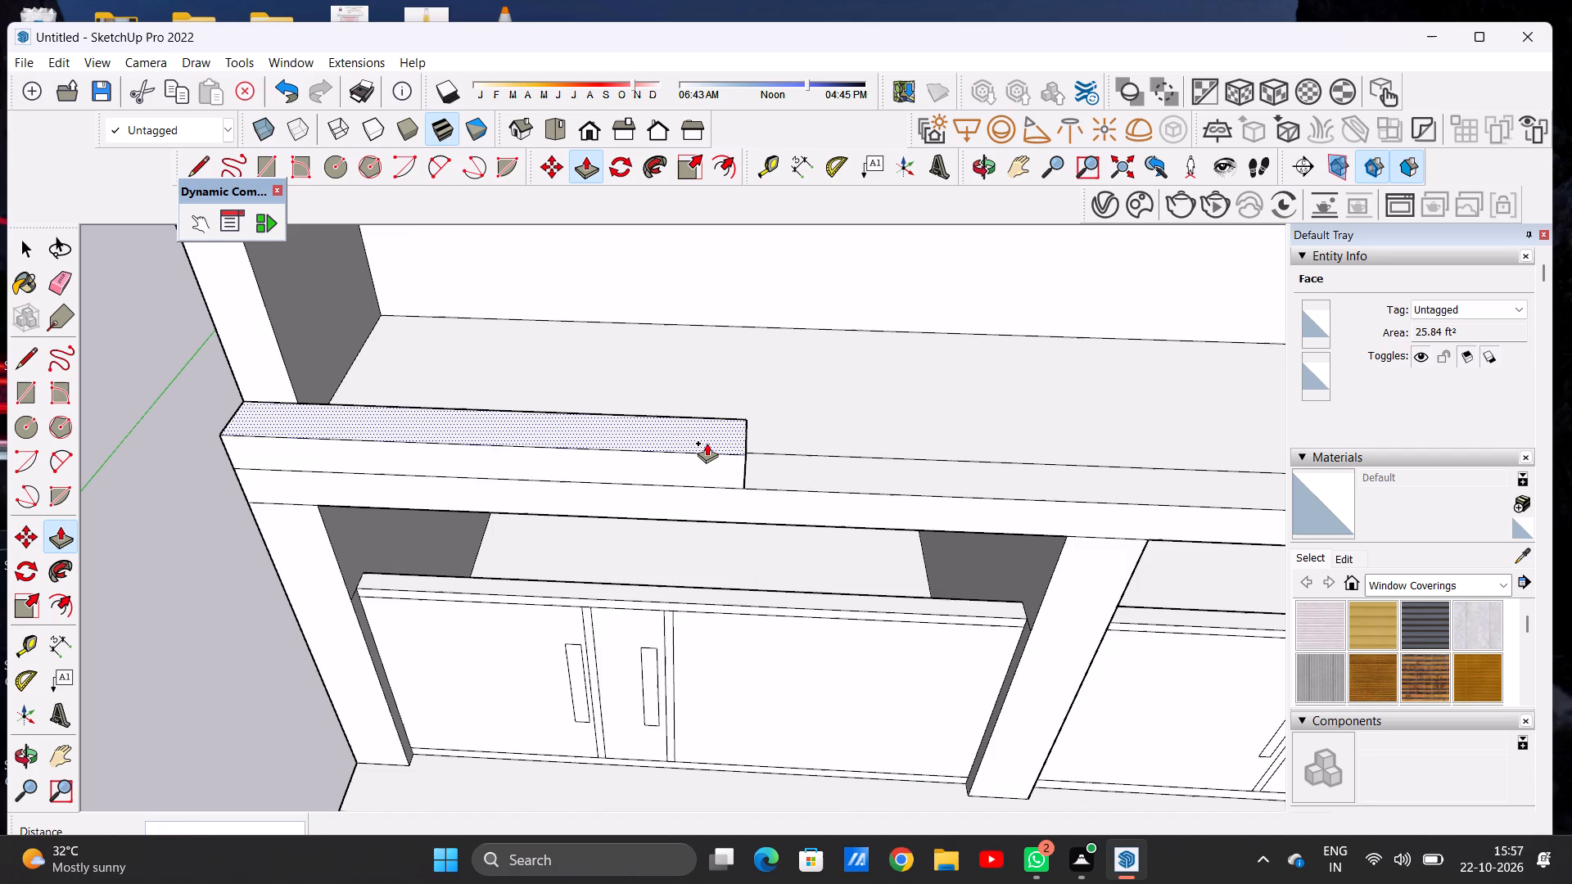
pyautogui.click(707, 443)
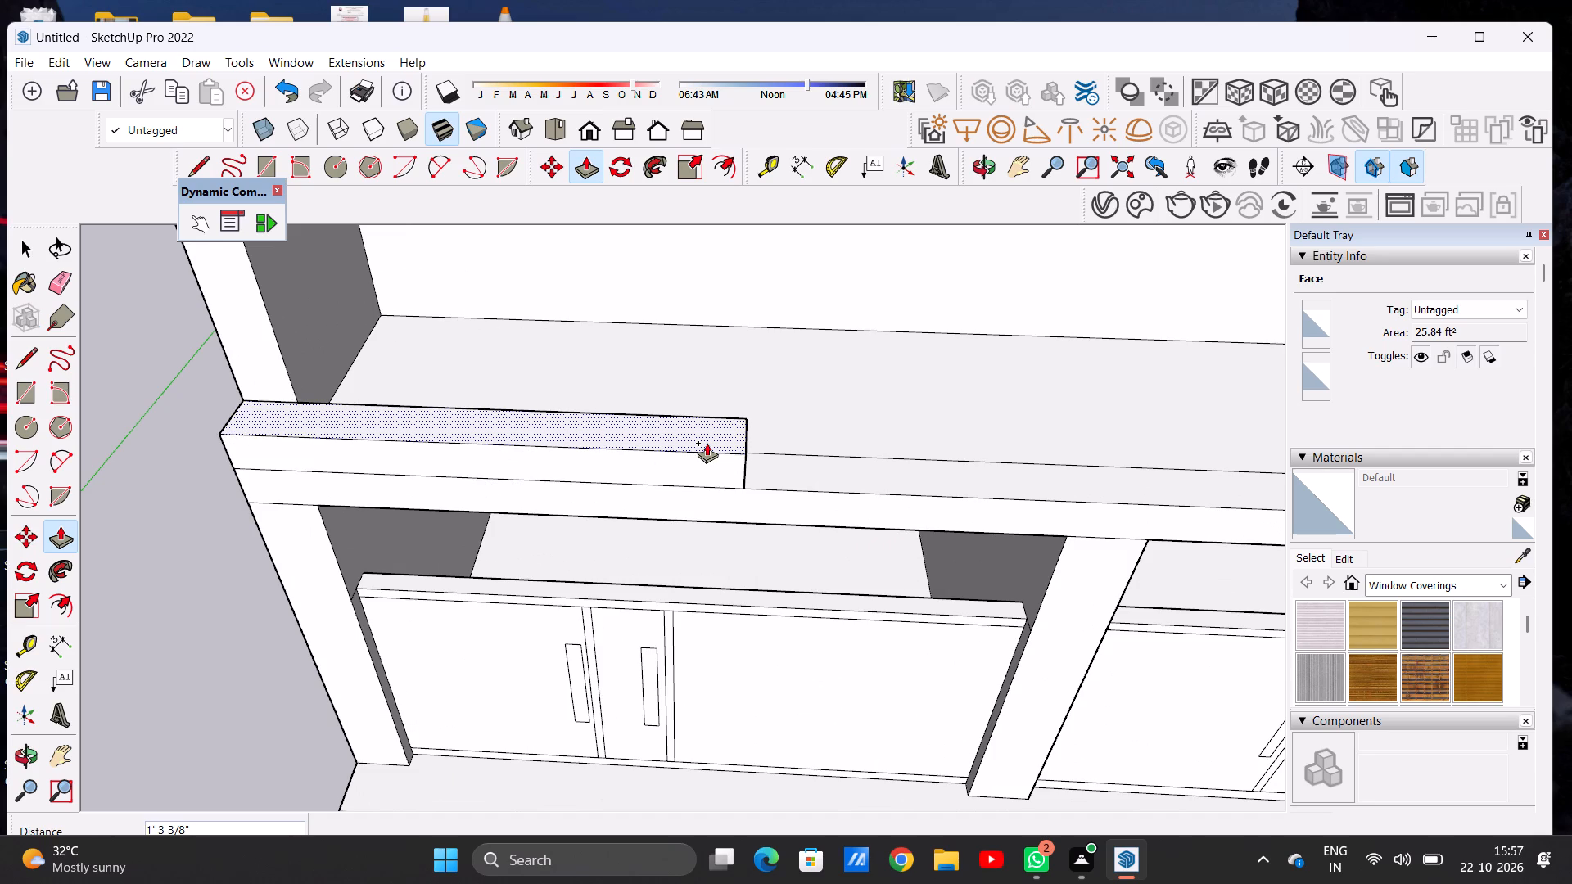
pyautogui.press('space')
pyautogui.scroll(-9, 716, 465)
pyautogui.moveTo(730, 488); pyautogui.dragTo(727, 385, button='middle')
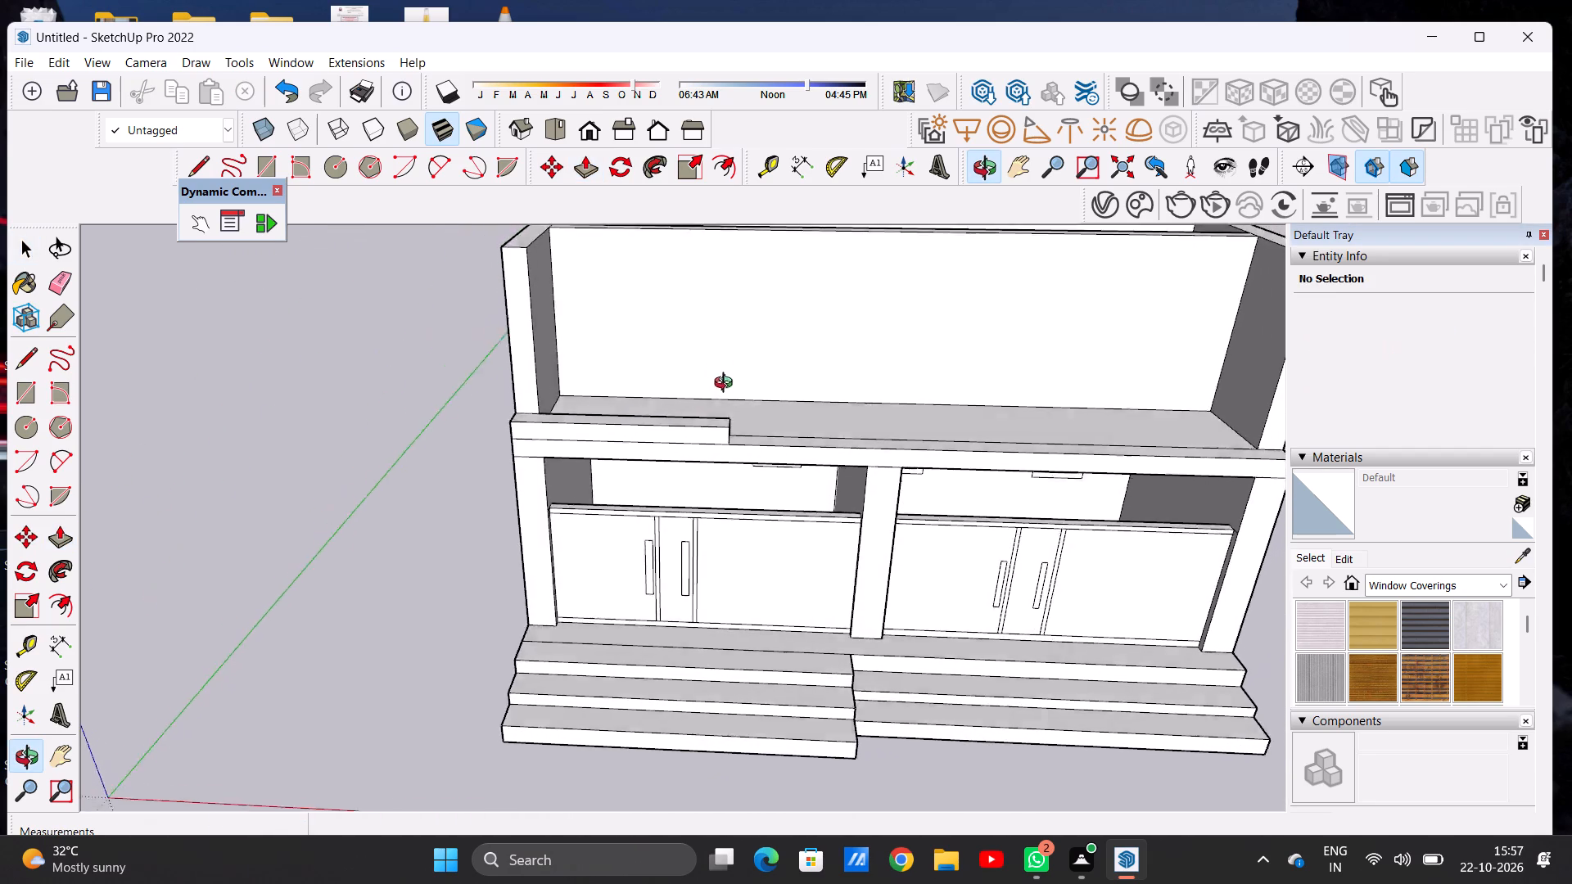
pyautogui.moveTo(727, 385); pyautogui.dragTo(709, 312, button='middle')
pyautogui.scroll(-3, 633, 467)
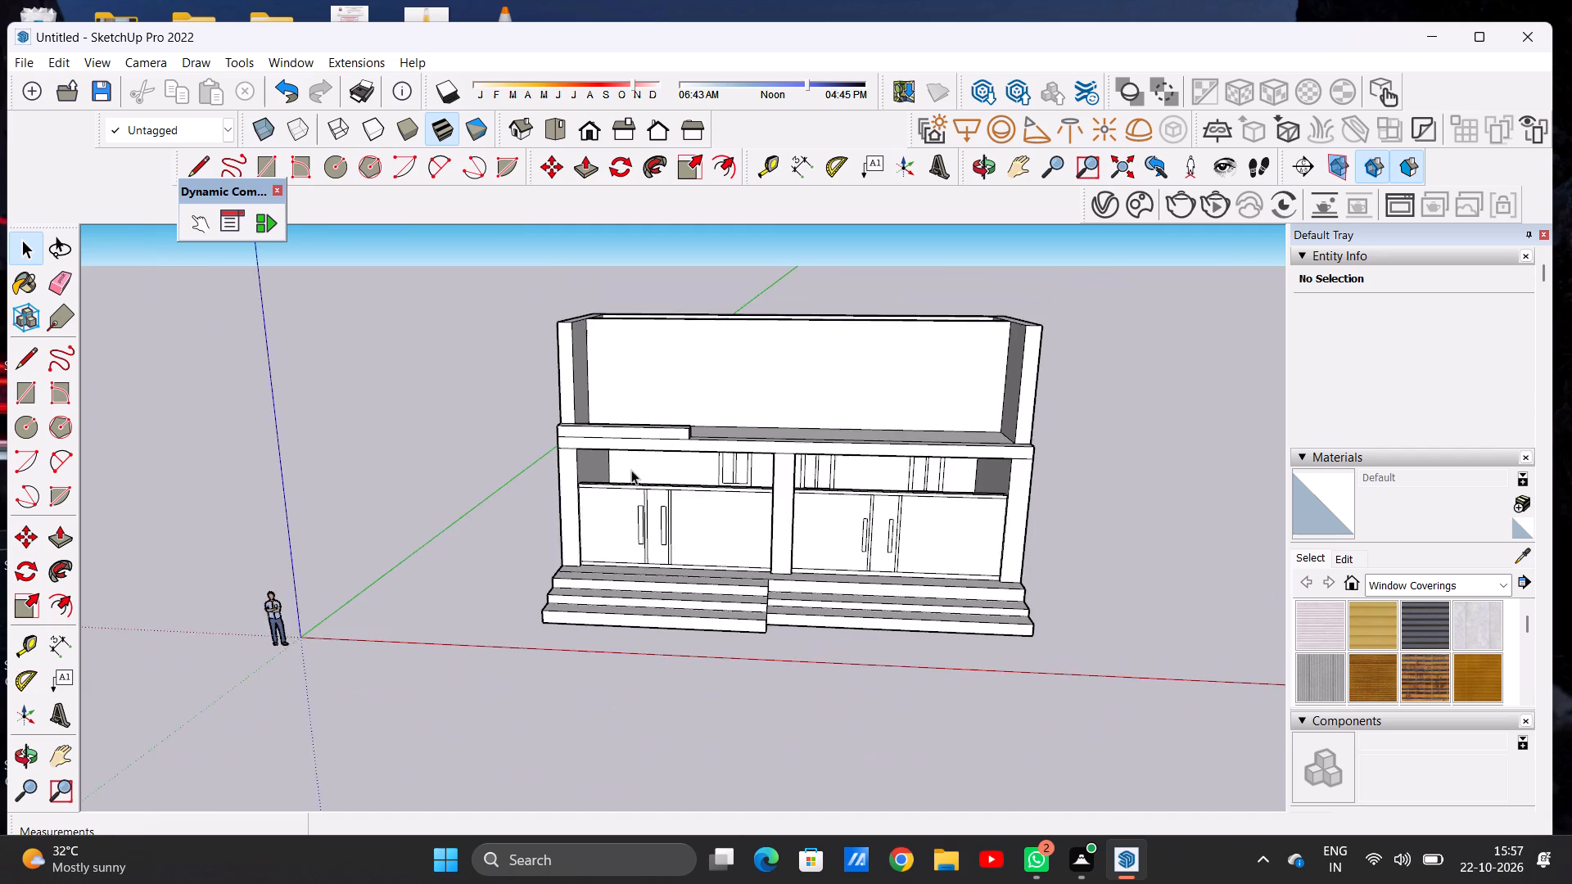
# Push/Pull the parapet's short end face about 36' 11" along the roof's front border toward the far side wall.
pyautogui.scroll(-2, 631, 470)
pyautogui.moveTo(739, 480); pyautogui.dragTo(436, 569, button='middle')
pyautogui.scroll(2, 653, 471)
pyautogui.scroll(-1, 653, 471)
pyautogui.scroll(4, 653, 471)
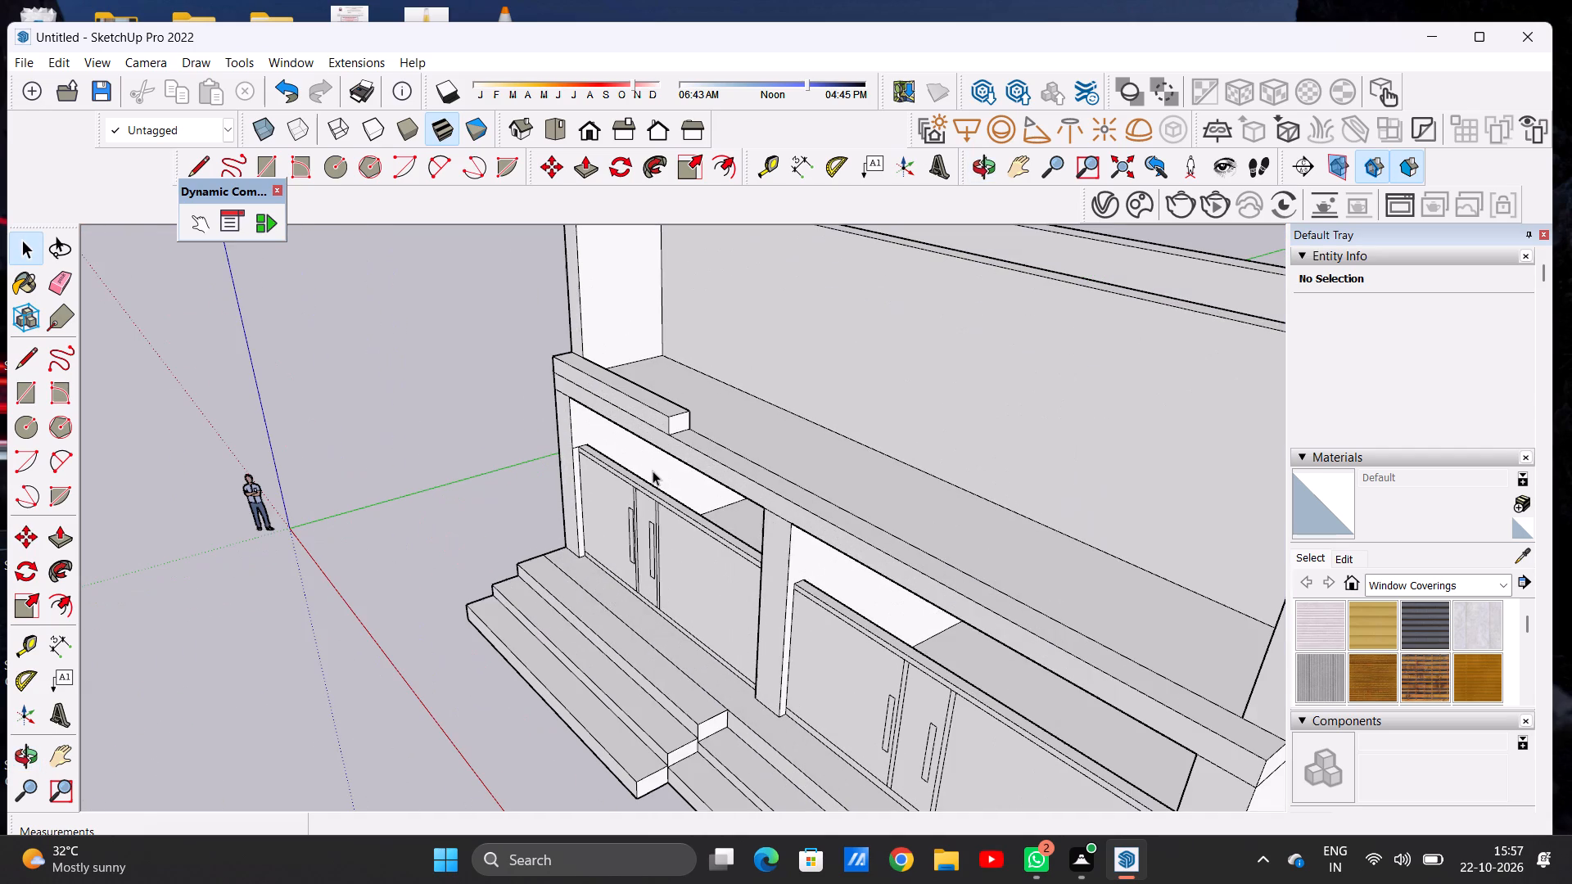
pyautogui.press('p')
pyautogui.scroll(7, 675, 404)
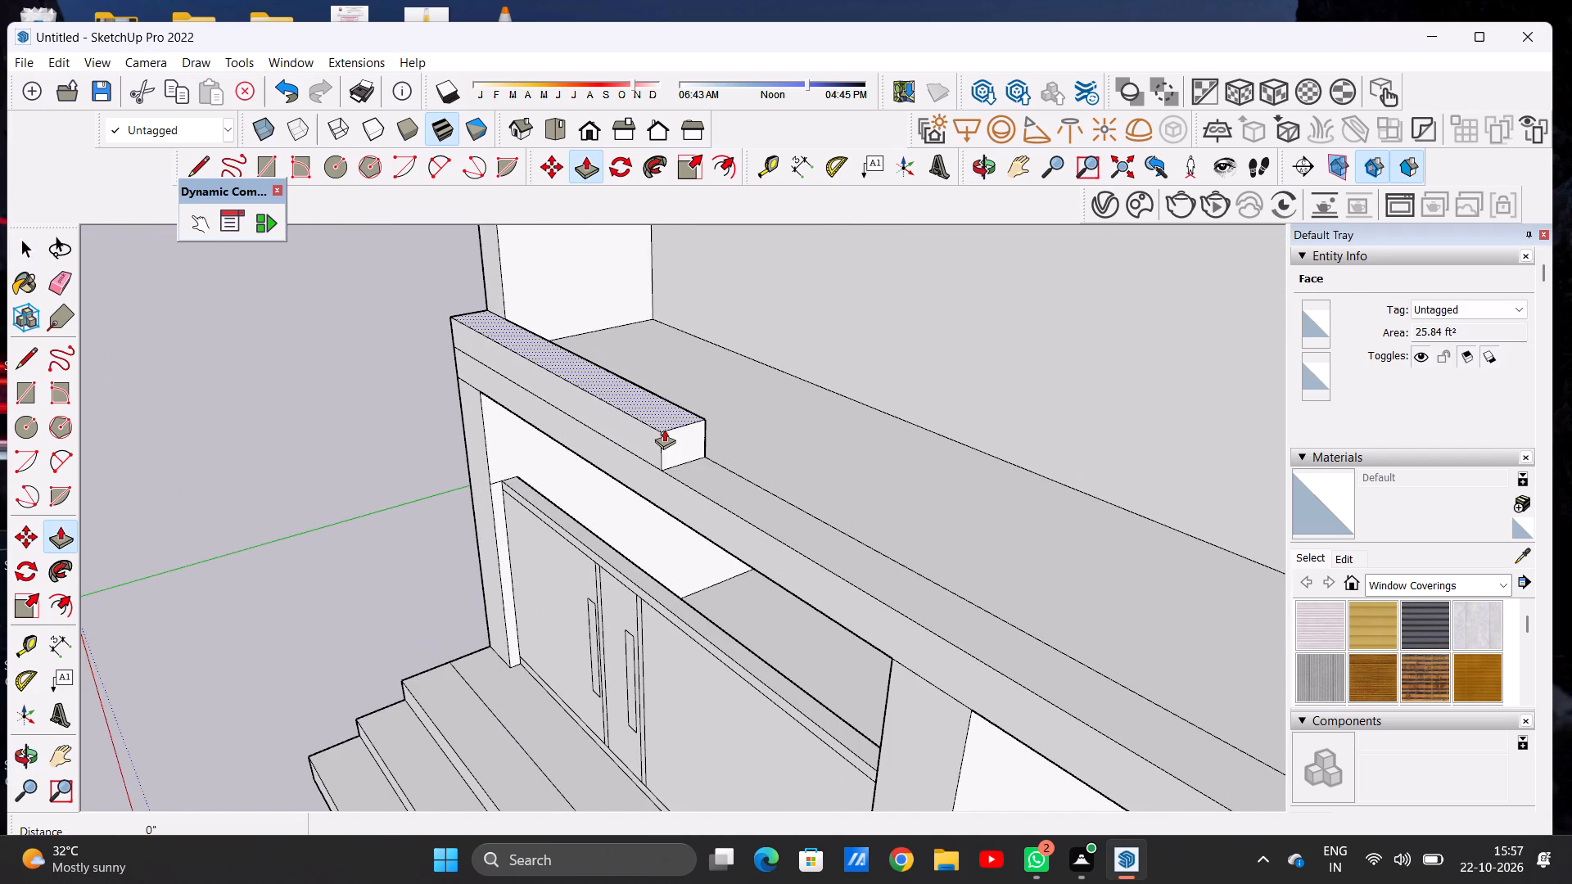
pyautogui.click(673, 429)
pyautogui.scroll(-11, 743, 446)
pyautogui.scroll(1, 743, 446)
pyautogui.scroll(-7, 743, 446)
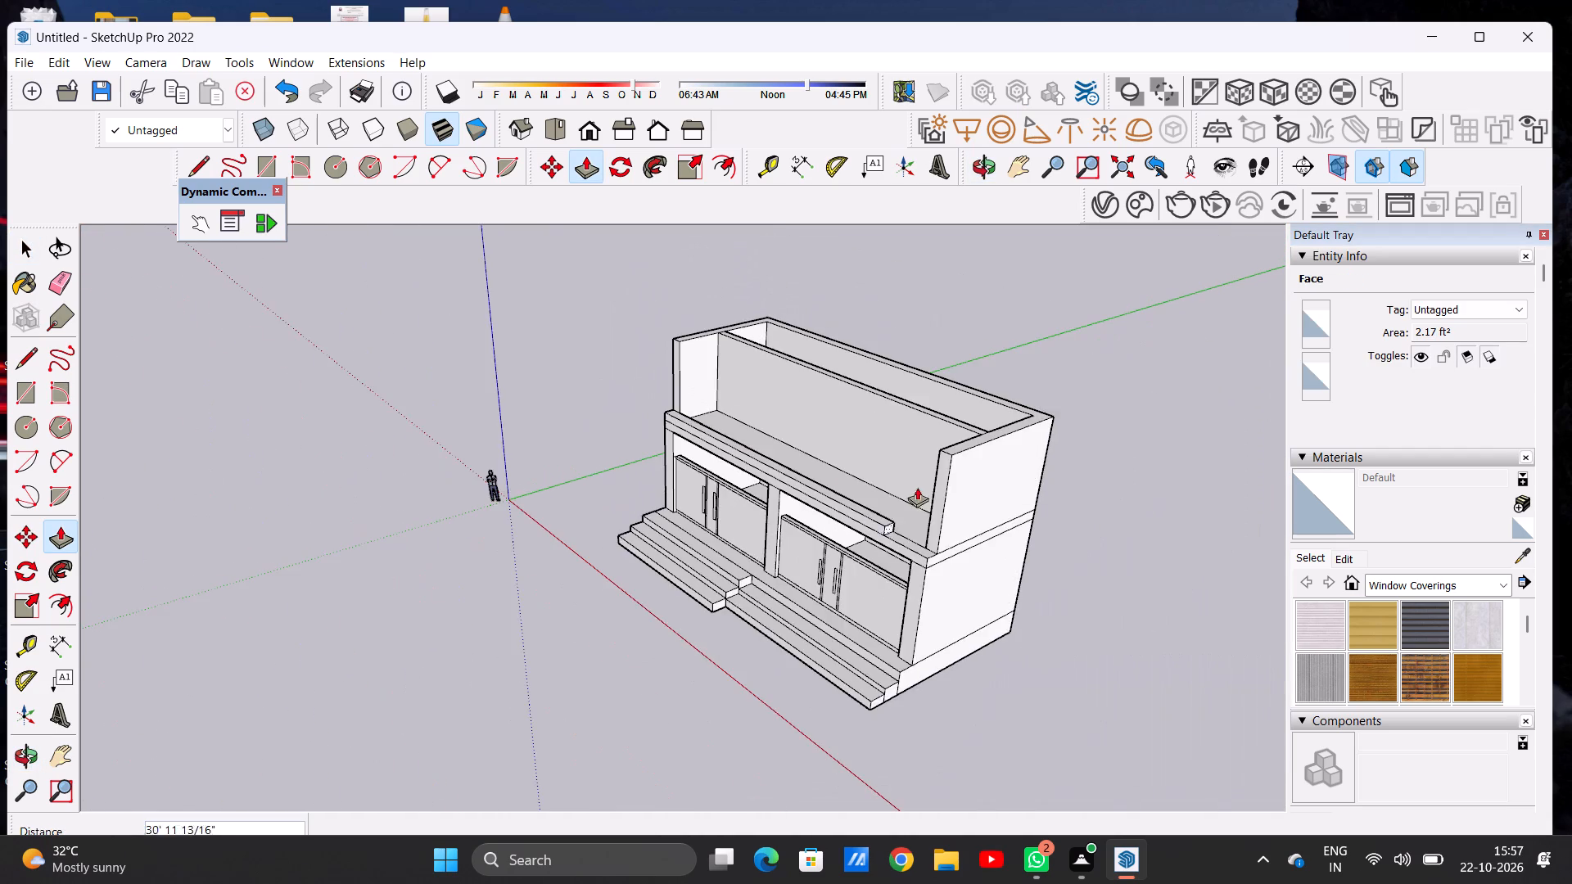
pyautogui.scroll(5, 886, 560)
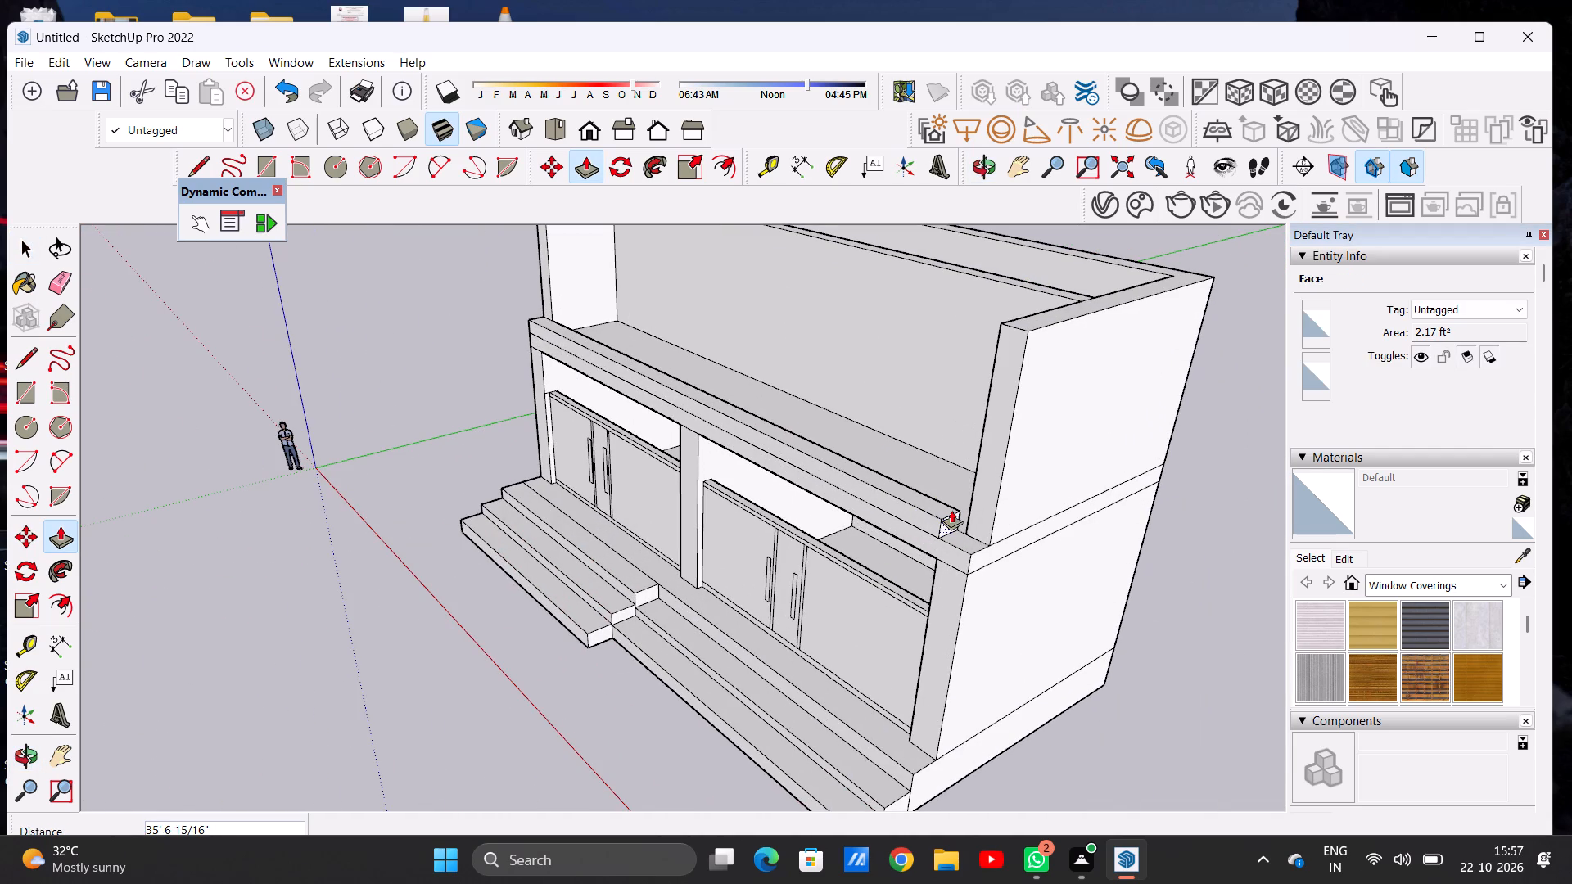
pyautogui.scroll(16, 970, 516)
pyautogui.click(974, 516)
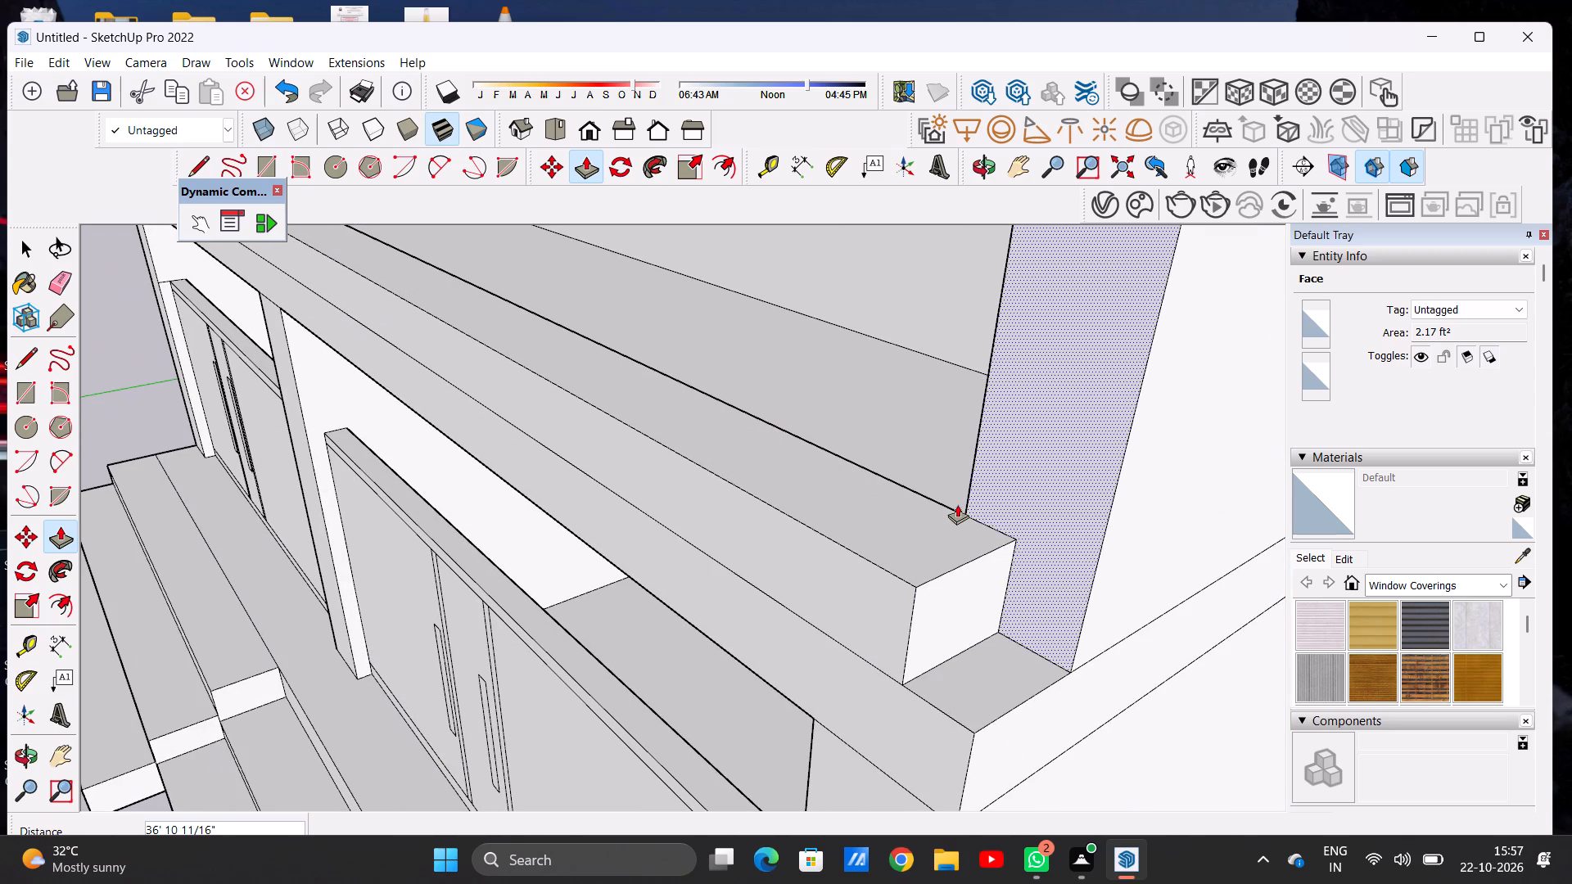
# Push/Pull the extended parapet's end face back about 8 9/16" to align with the side wall's inner corner.
pyautogui.press('space')
pyautogui.write('P')
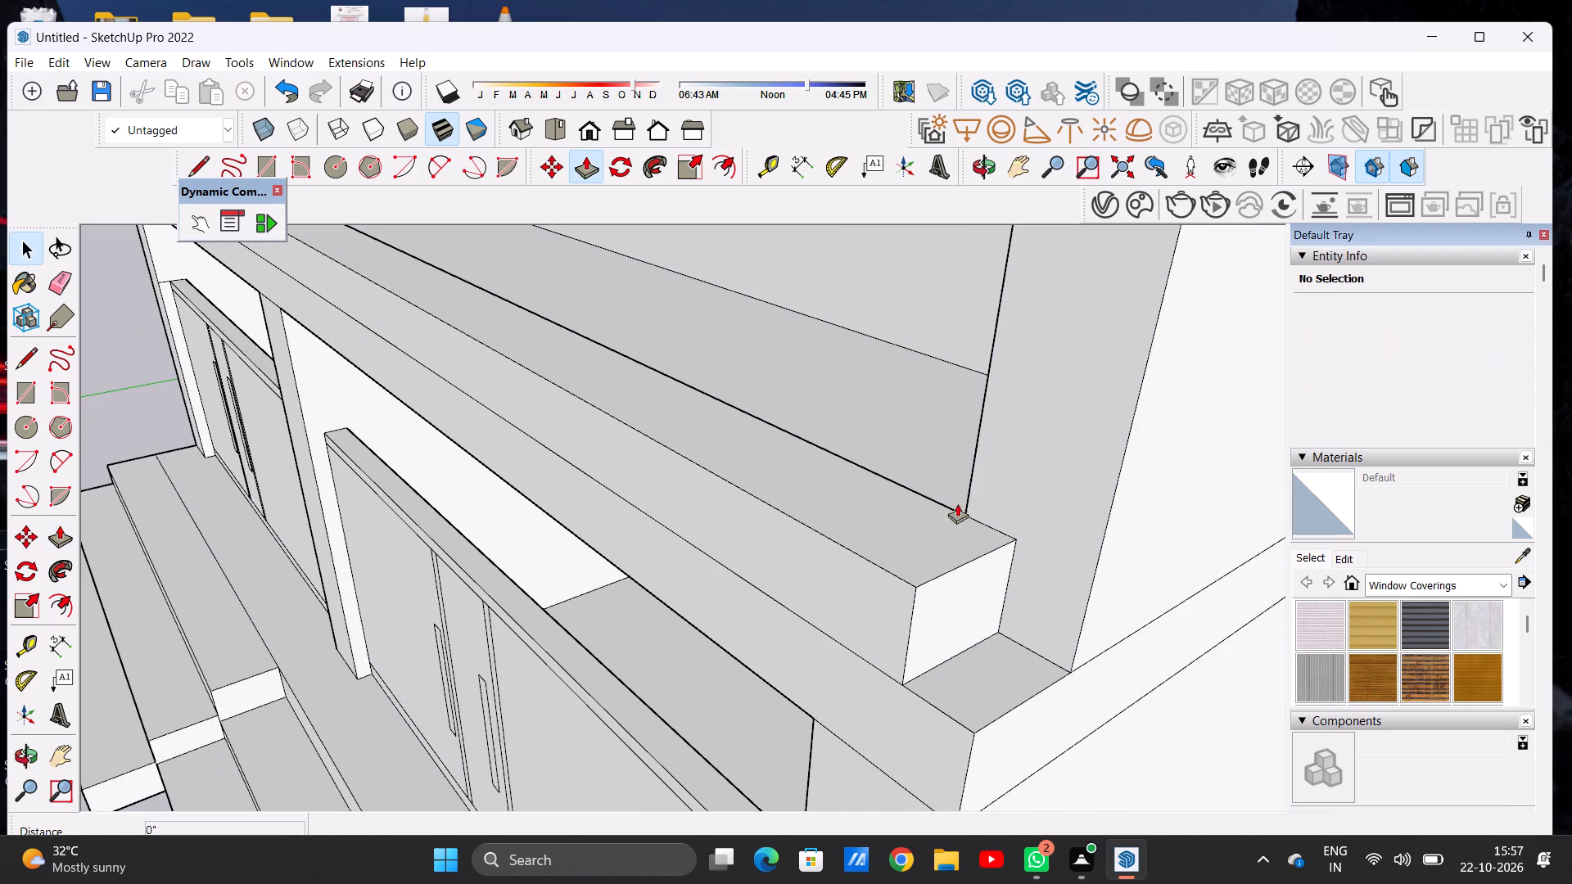
pyautogui.click(977, 598)
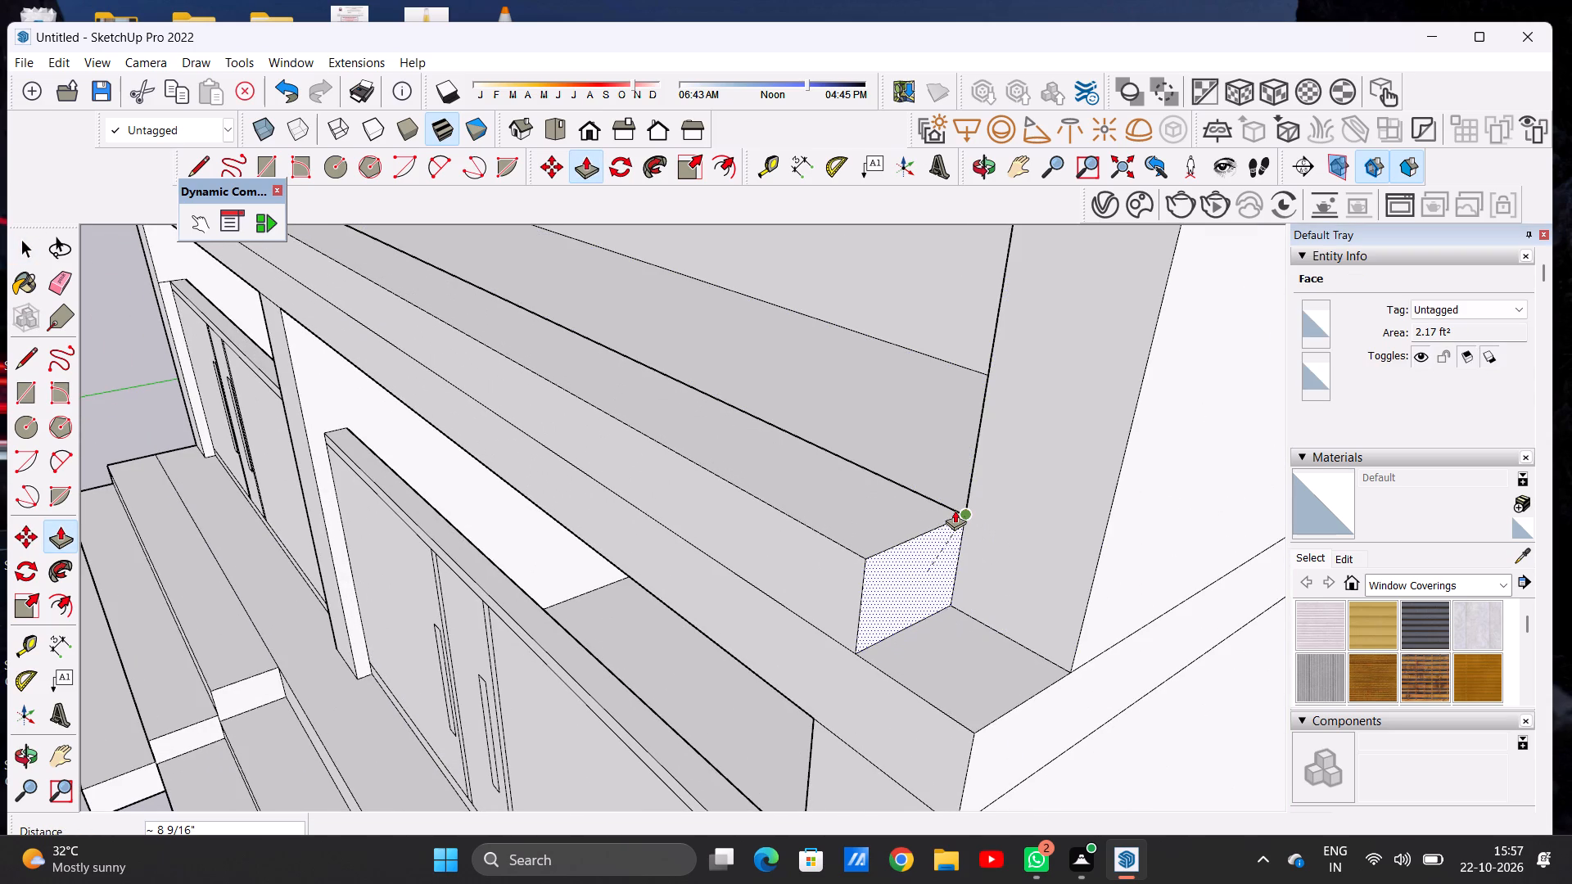
pyautogui.click(955, 510)
# Push/Pull the far upper side wall's front end forward about 1' 8" to the roof's front edge, closing the parapet gap.
pyautogui.press('space')
pyautogui.write('P')
pyautogui.click(1023, 554)
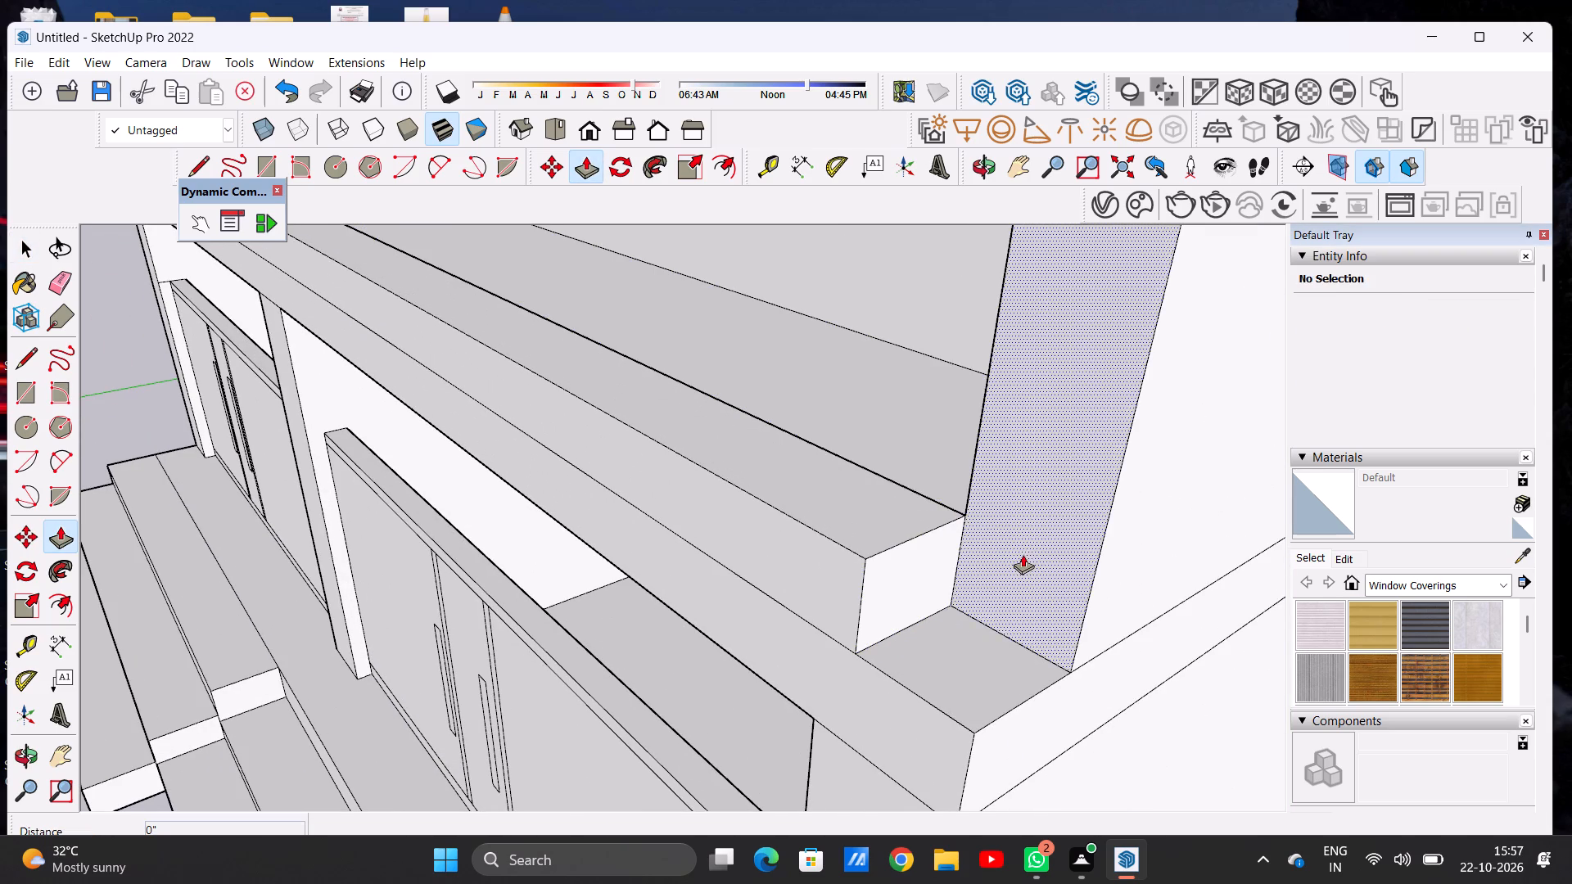
pyautogui.click(975, 731)
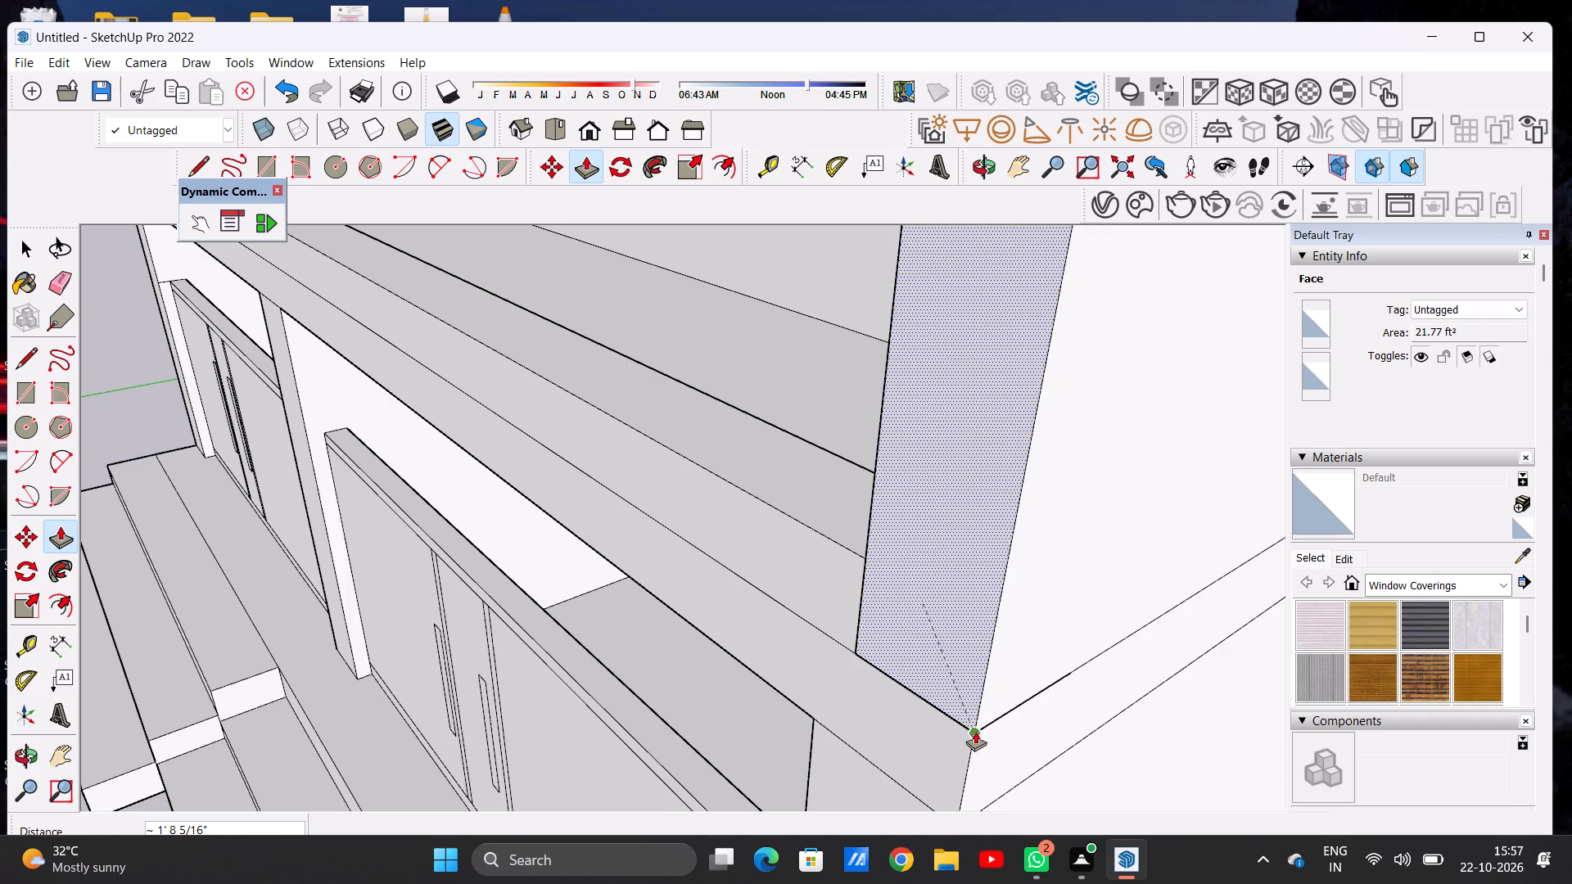
pyautogui.press('space')
# Draw a line about 1' 8" long across the parapet top at the first bay's side wall, aligned with its inner face.
pyautogui.scroll(-19, 894, 600)
pyautogui.moveTo(799, 585); pyautogui.dragTo(1087, 507, button='middle')
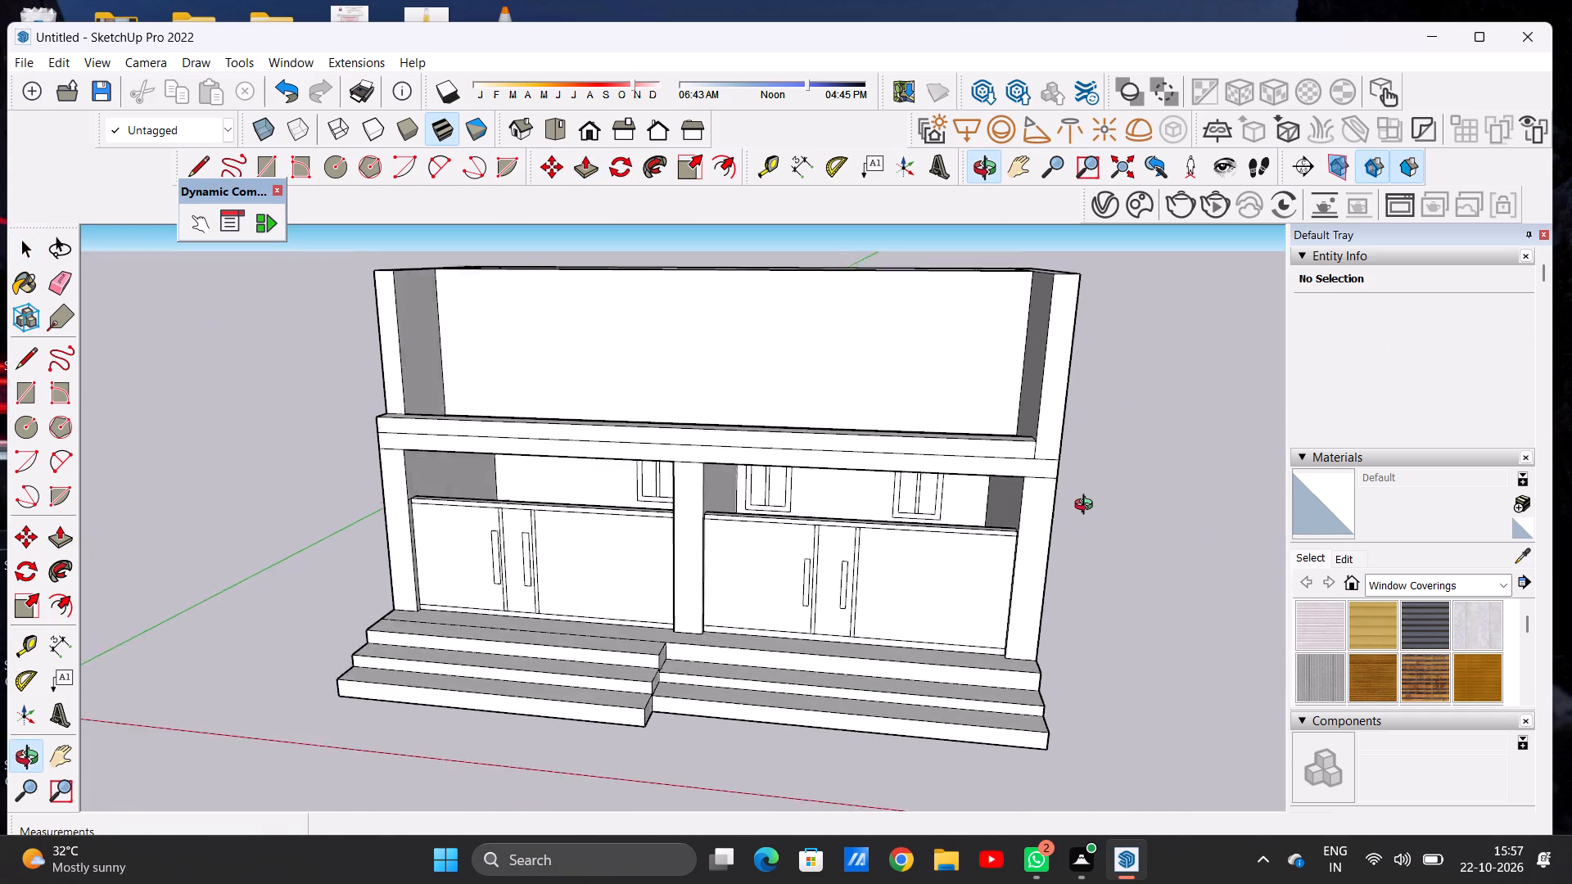
pyautogui.moveTo(1087, 507); pyautogui.dragTo(1124, 503, button='middle')
pyautogui.scroll(-7, 686, 563)
pyautogui.scroll(7, 566, 512)
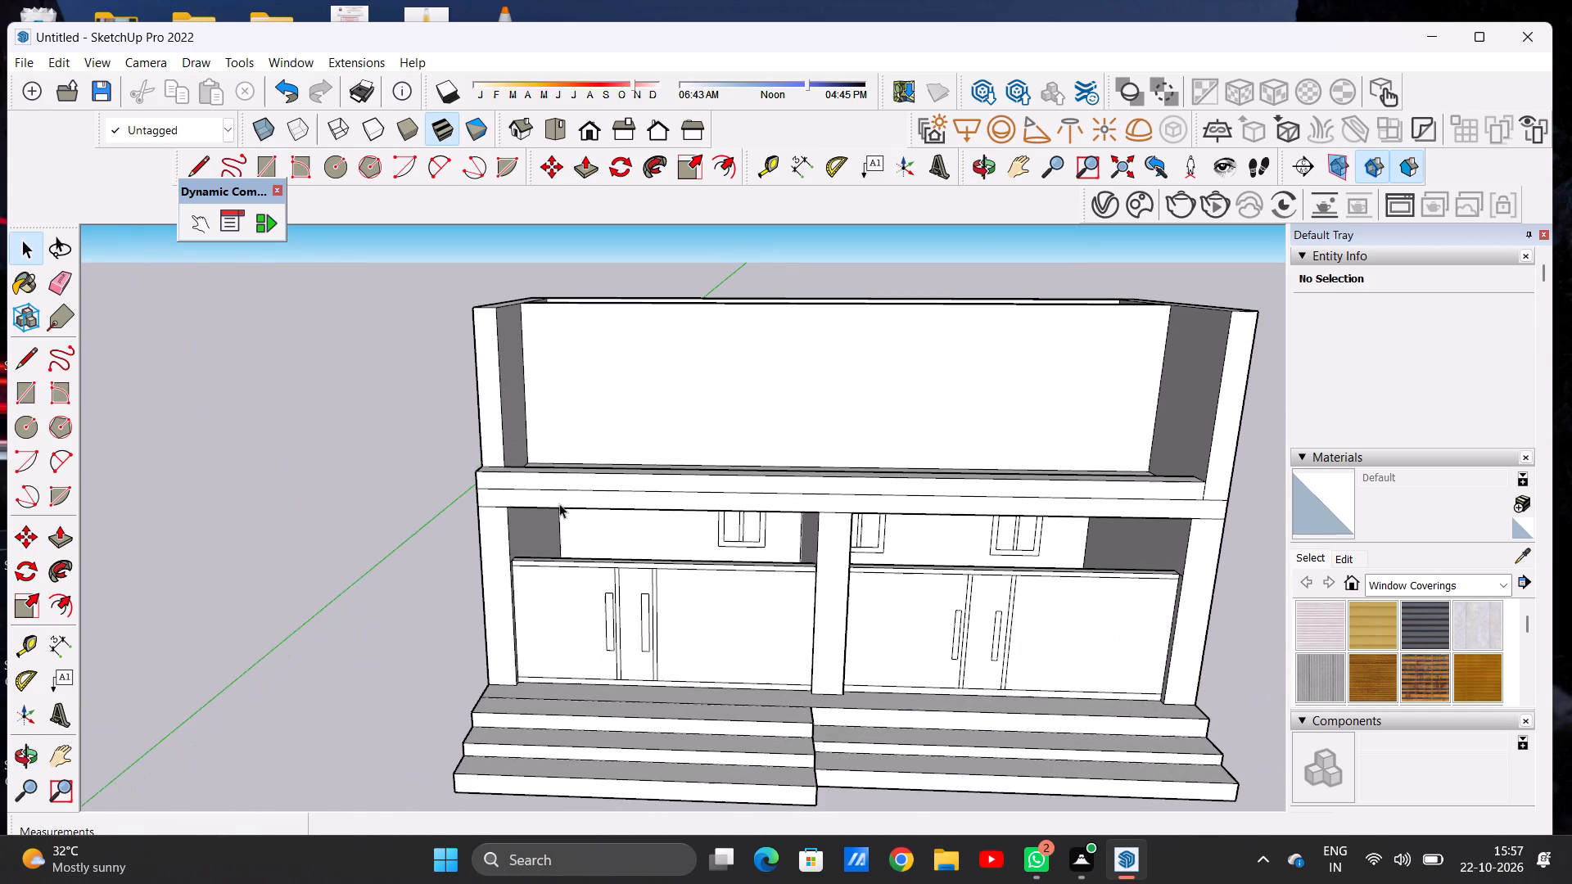
pyautogui.moveTo(548, 473); pyautogui.dragTo(553, 654, button='middle')
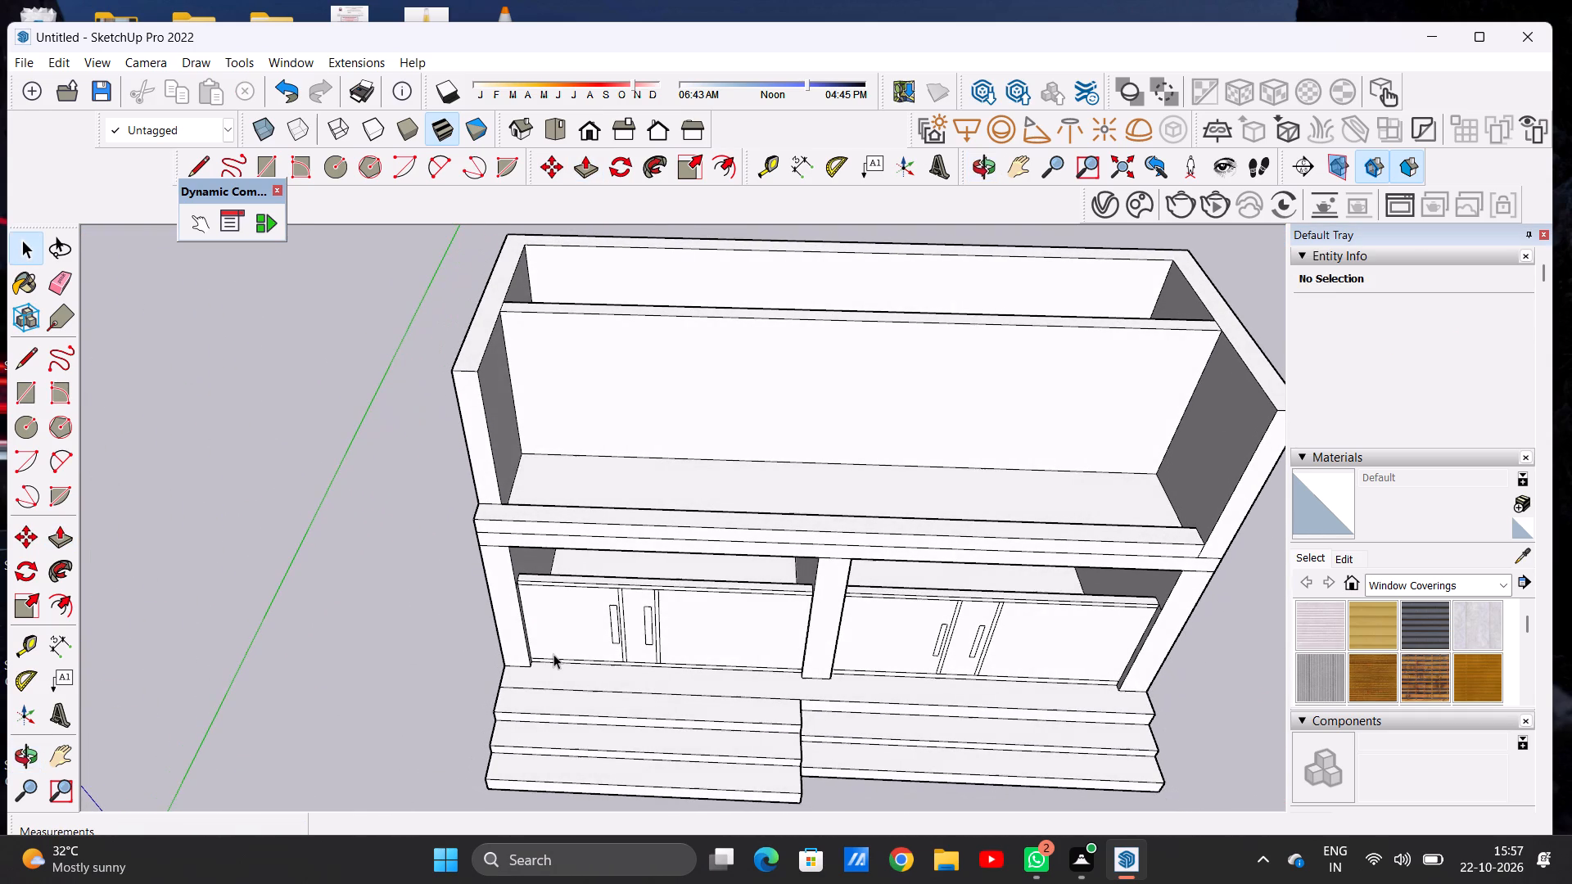
pyautogui.scroll(11, 493, 501)
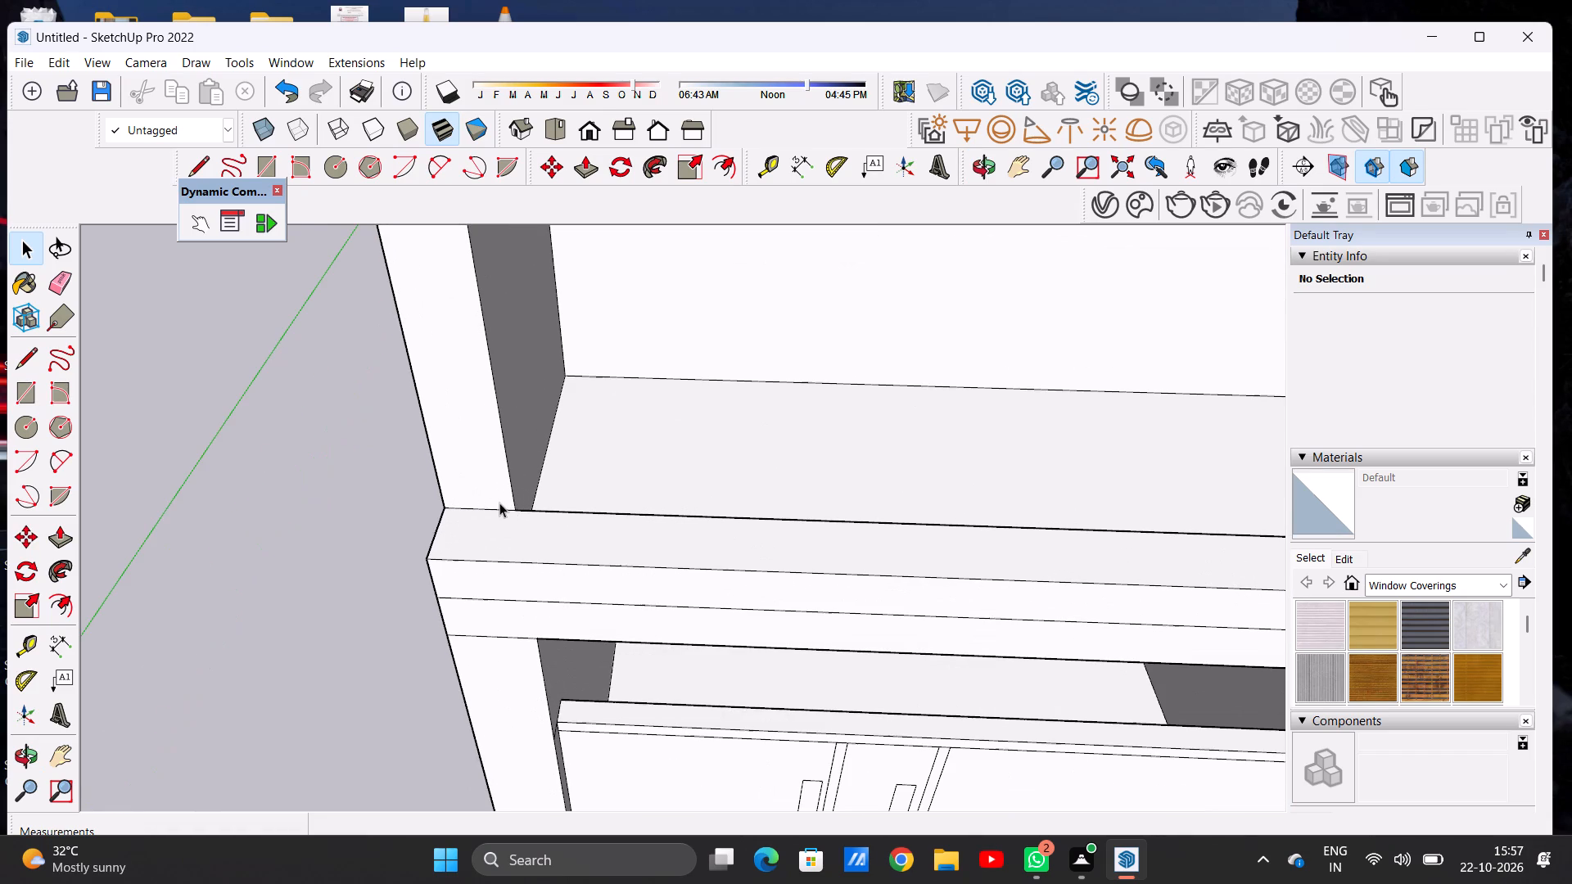
pyautogui.press('l')
pyautogui.click(523, 513)
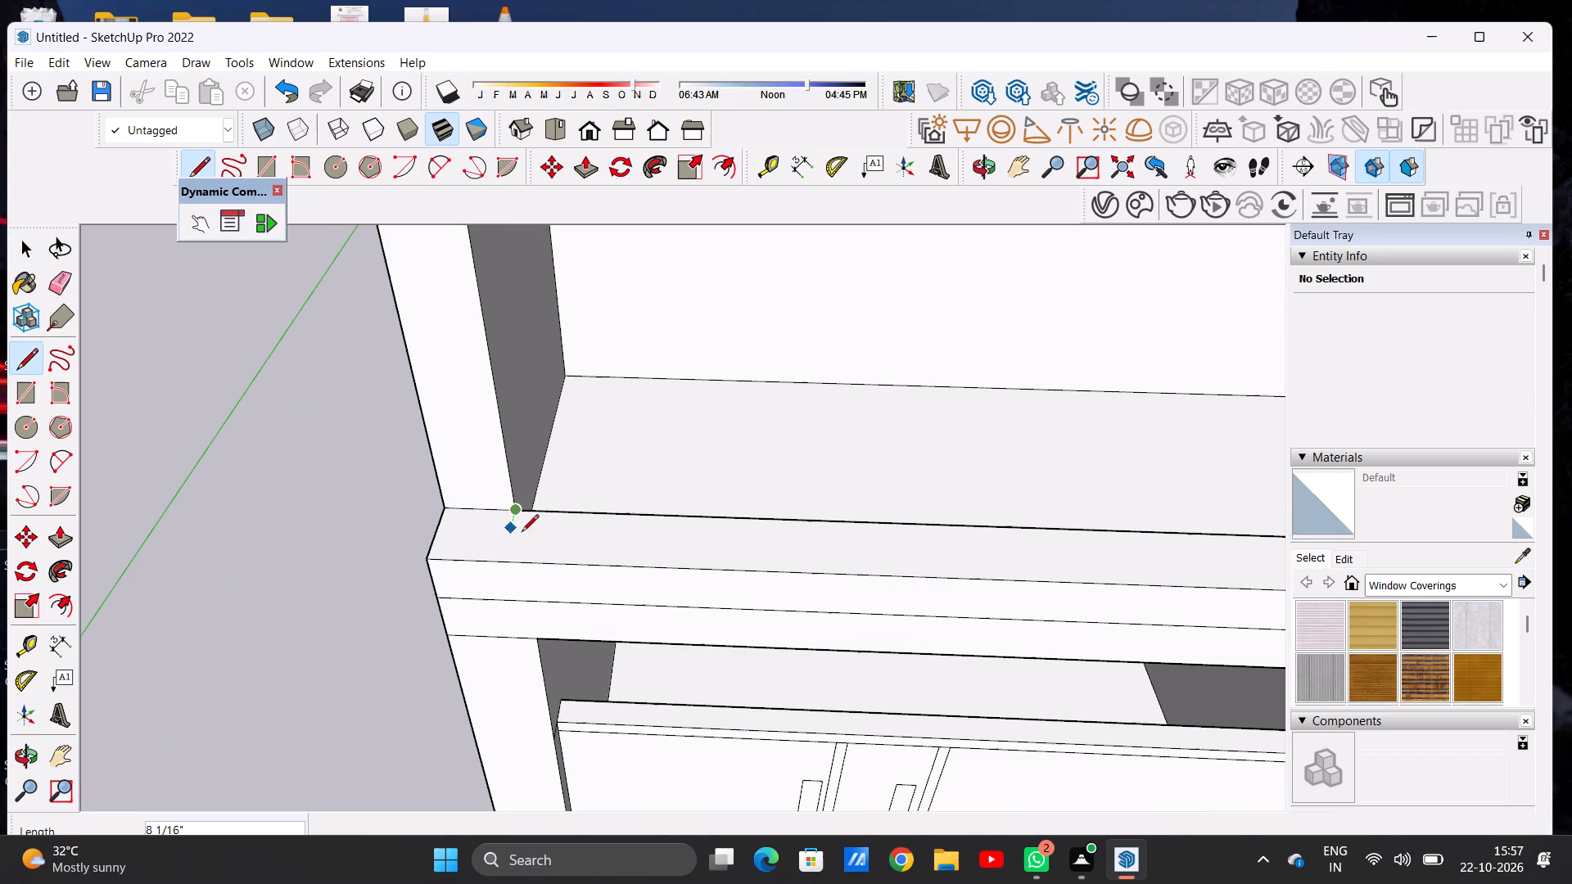
pyautogui.click(503, 566)
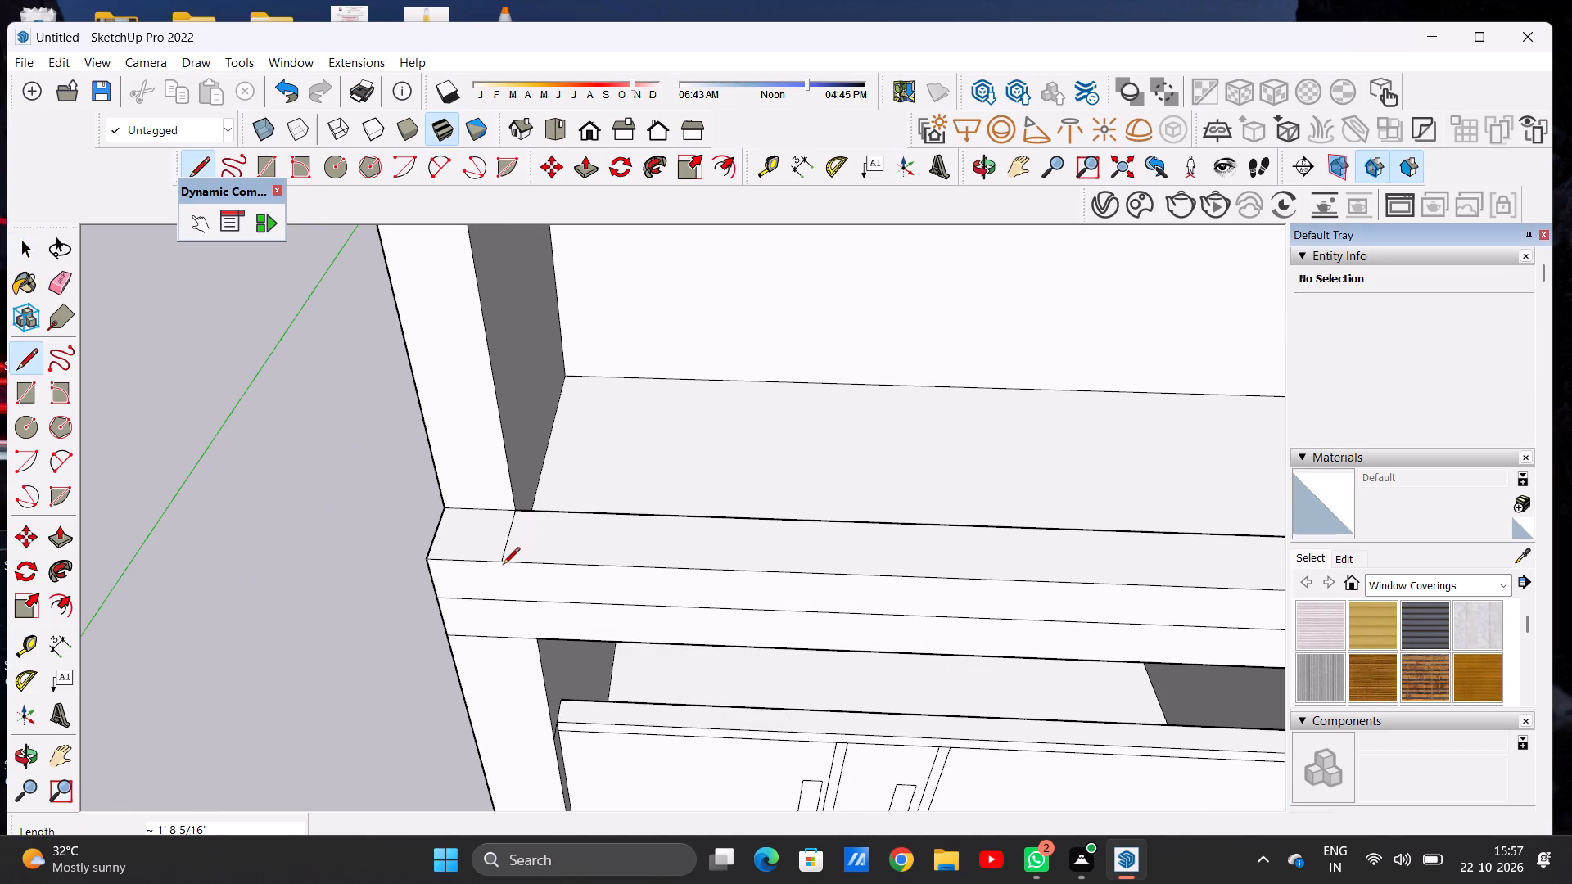
# Push/Pull the small corner section of the parapet top up 11' 7" to the top of the side wall.
pyautogui.press('p')
pyautogui.click(481, 539)
pyautogui.scroll(-2, 515, 435)
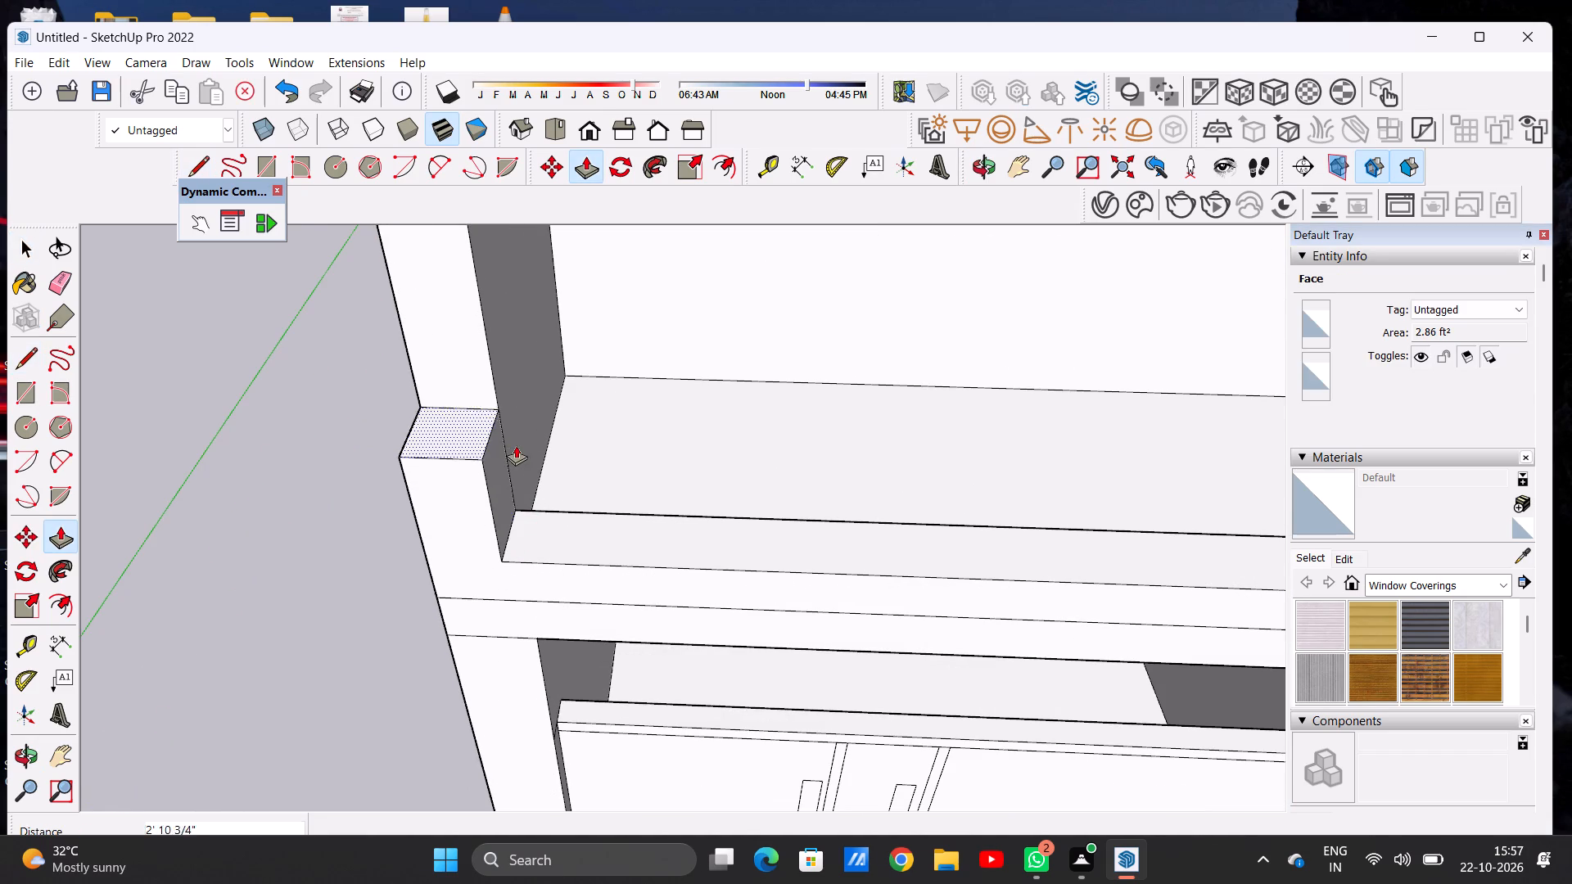
pyautogui.scroll(-18, 516, 445)
pyautogui.scroll(1, 517, 467)
pyautogui.scroll(-5, 517, 467)
pyautogui.scroll(12, 512, 417)
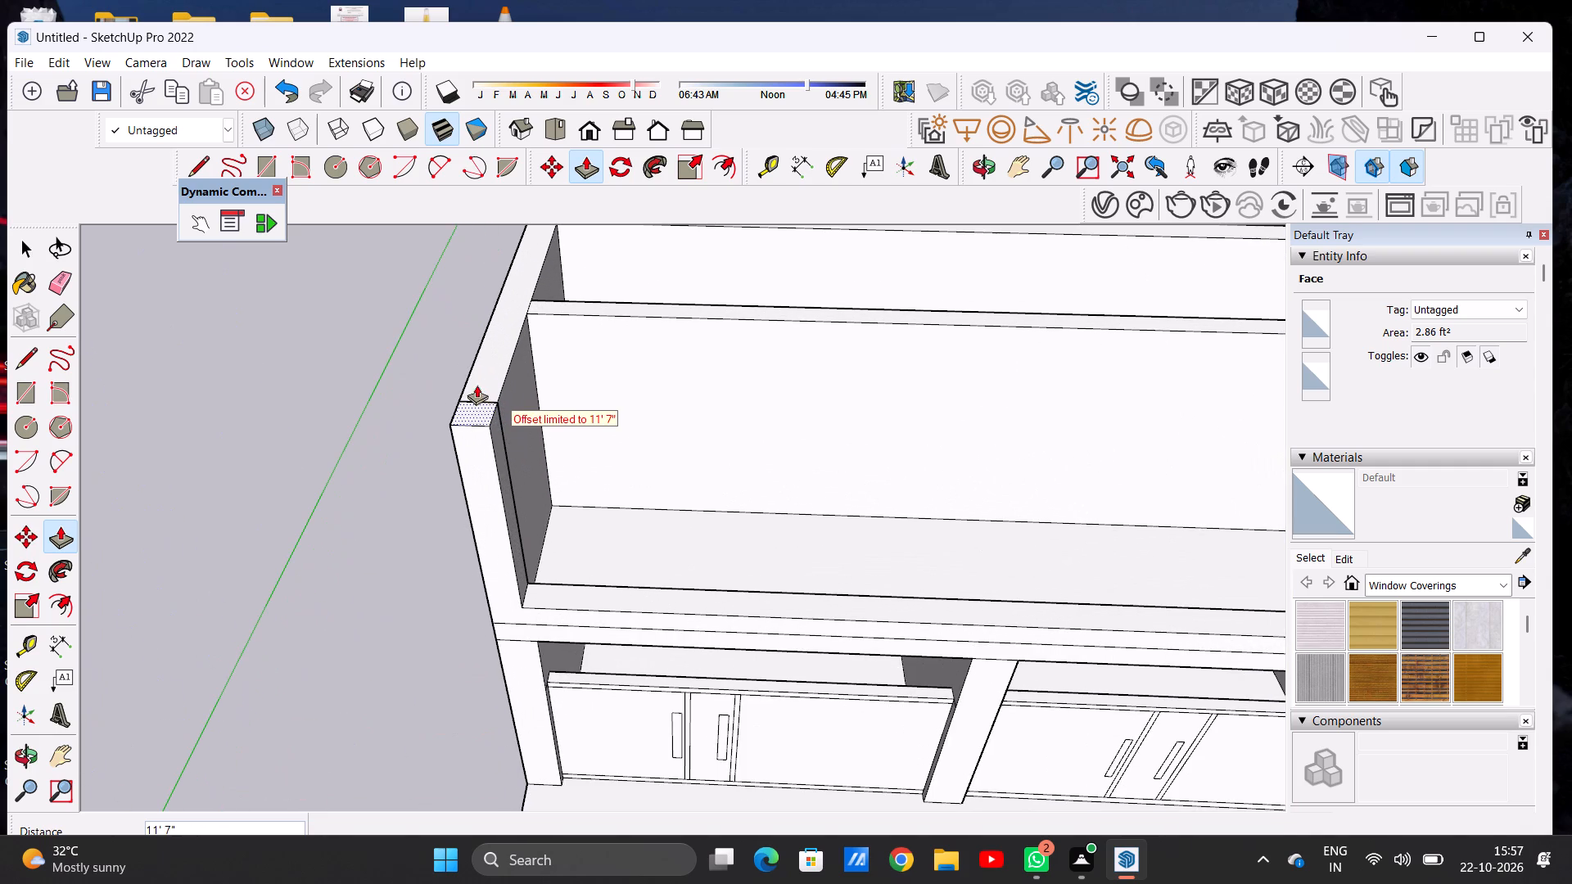
pyautogui.click(495, 405)
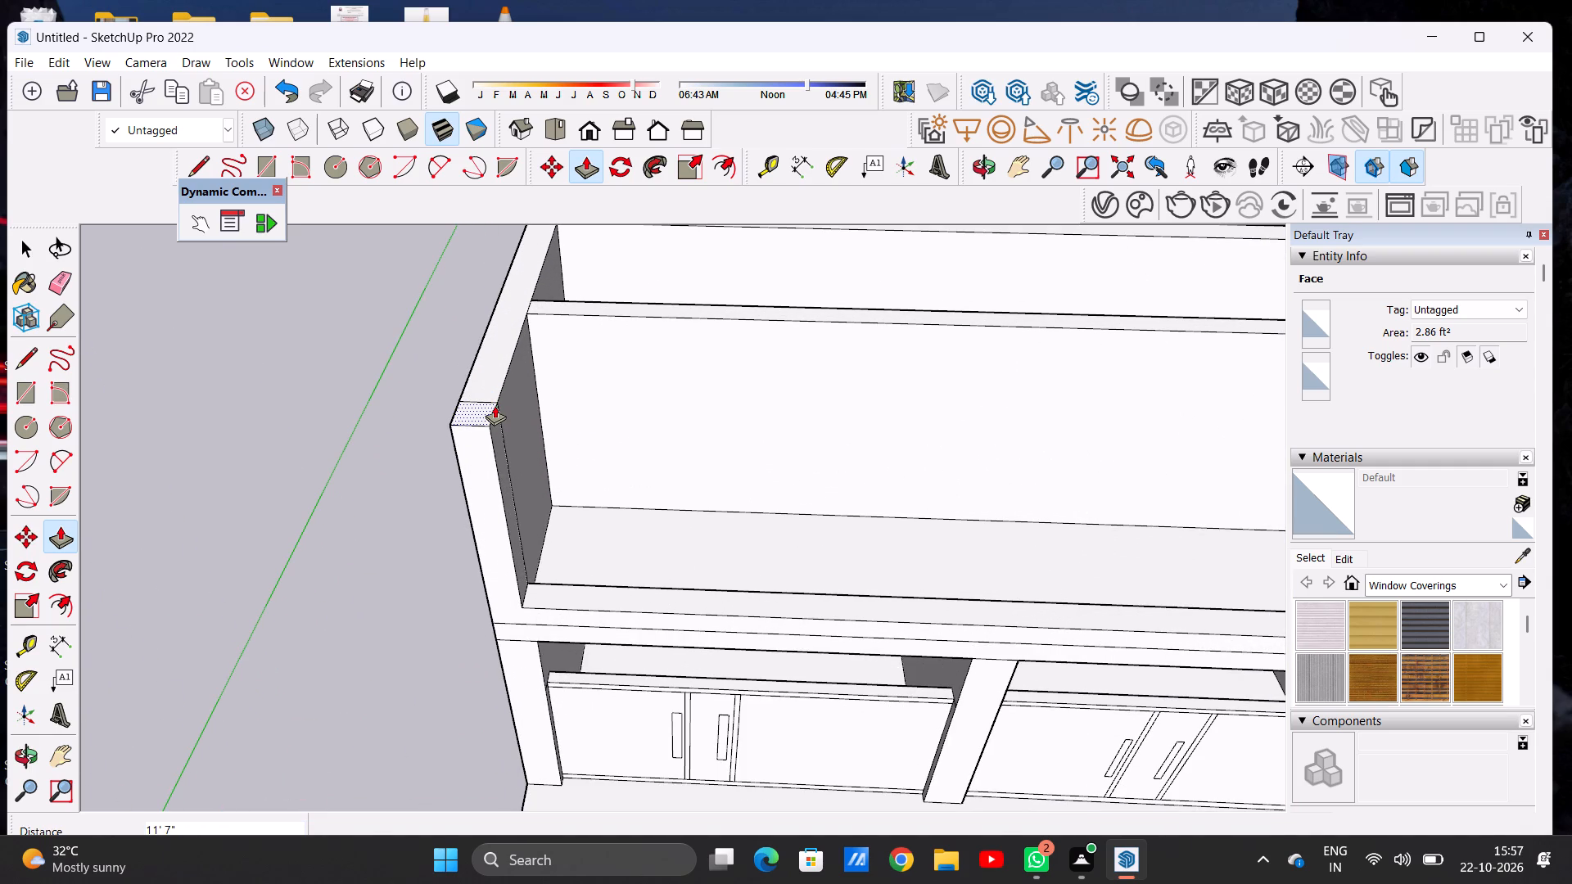
pyautogui.press('space')
# Examine the upper storey's front corners and parapet from the front and from above.
pyautogui.scroll(-12, 499, 560)
pyautogui.moveTo(564, 595); pyautogui.dragTo(580, 462, button='middle')
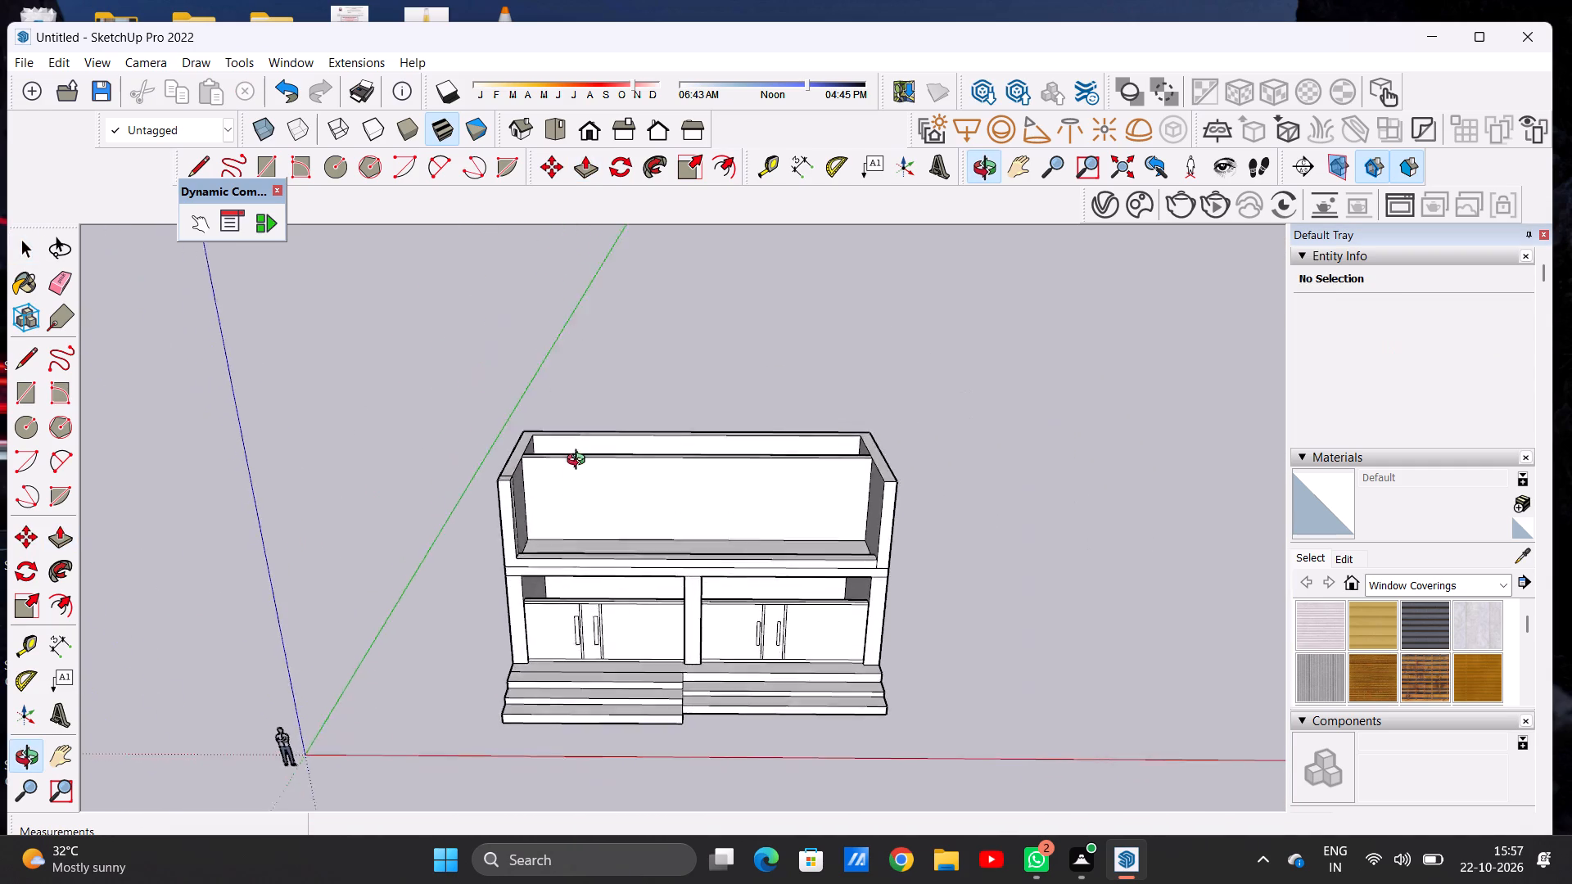
pyautogui.moveTo(580, 462); pyautogui.dragTo(600, 345, button='middle')
pyautogui.scroll(9, 564, 517)
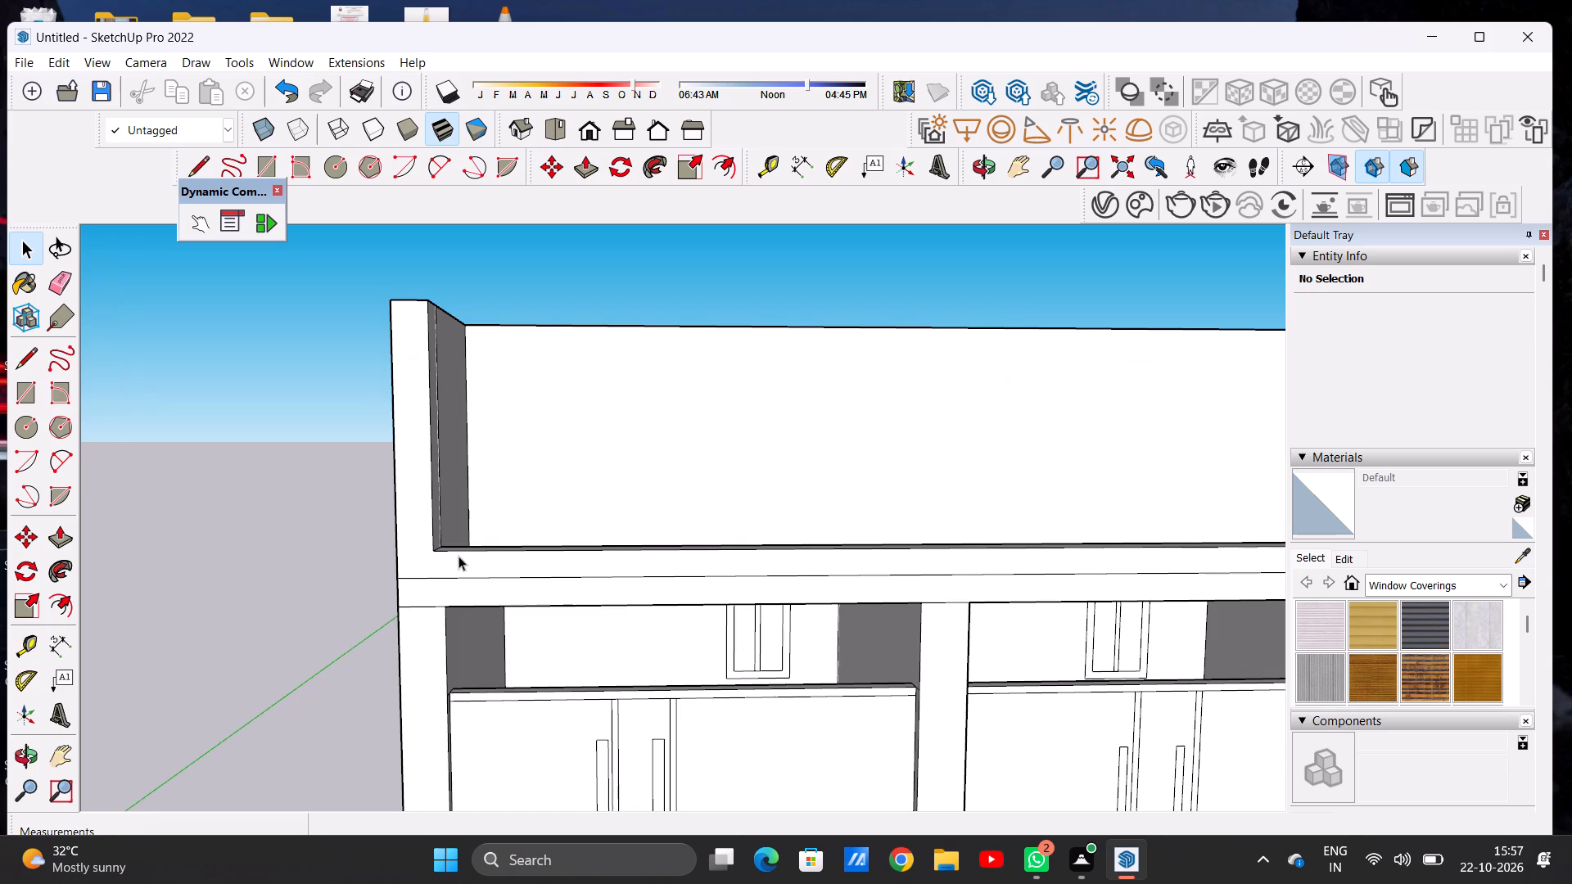
pyautogui.scroll(-8, 458, 556)
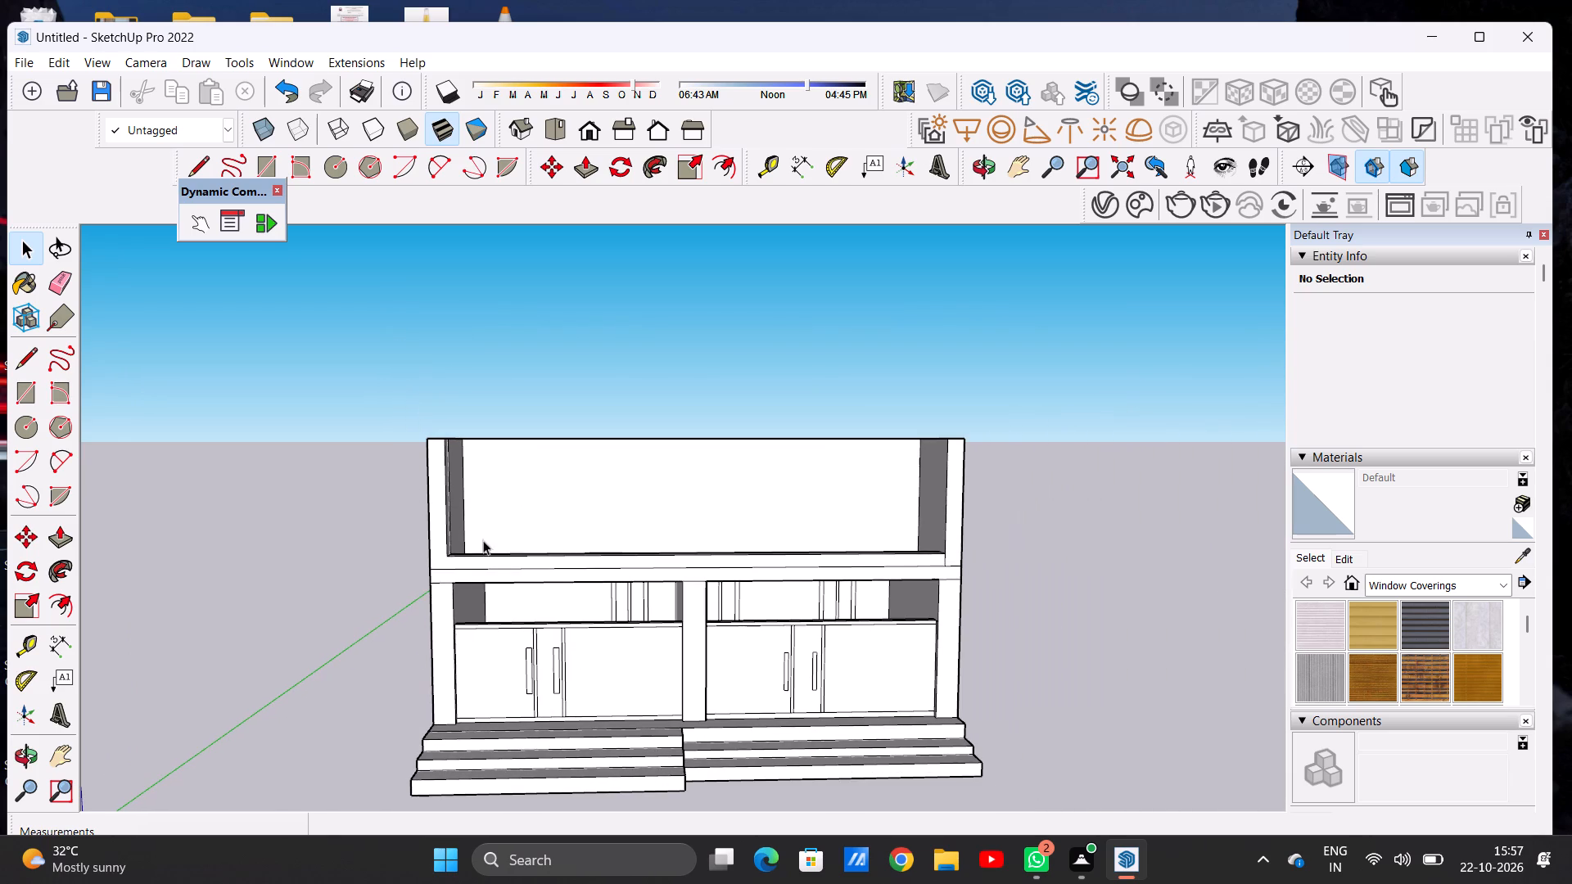
pyautogui.scroll(5, 653, 528)
pyautogui.scroll(-5, 630, 516)
pyautogui.moveTo(645, 507); pyautogui.dragTo(634, 700, button='middle')
pyautogui.middleClick(634, 700)
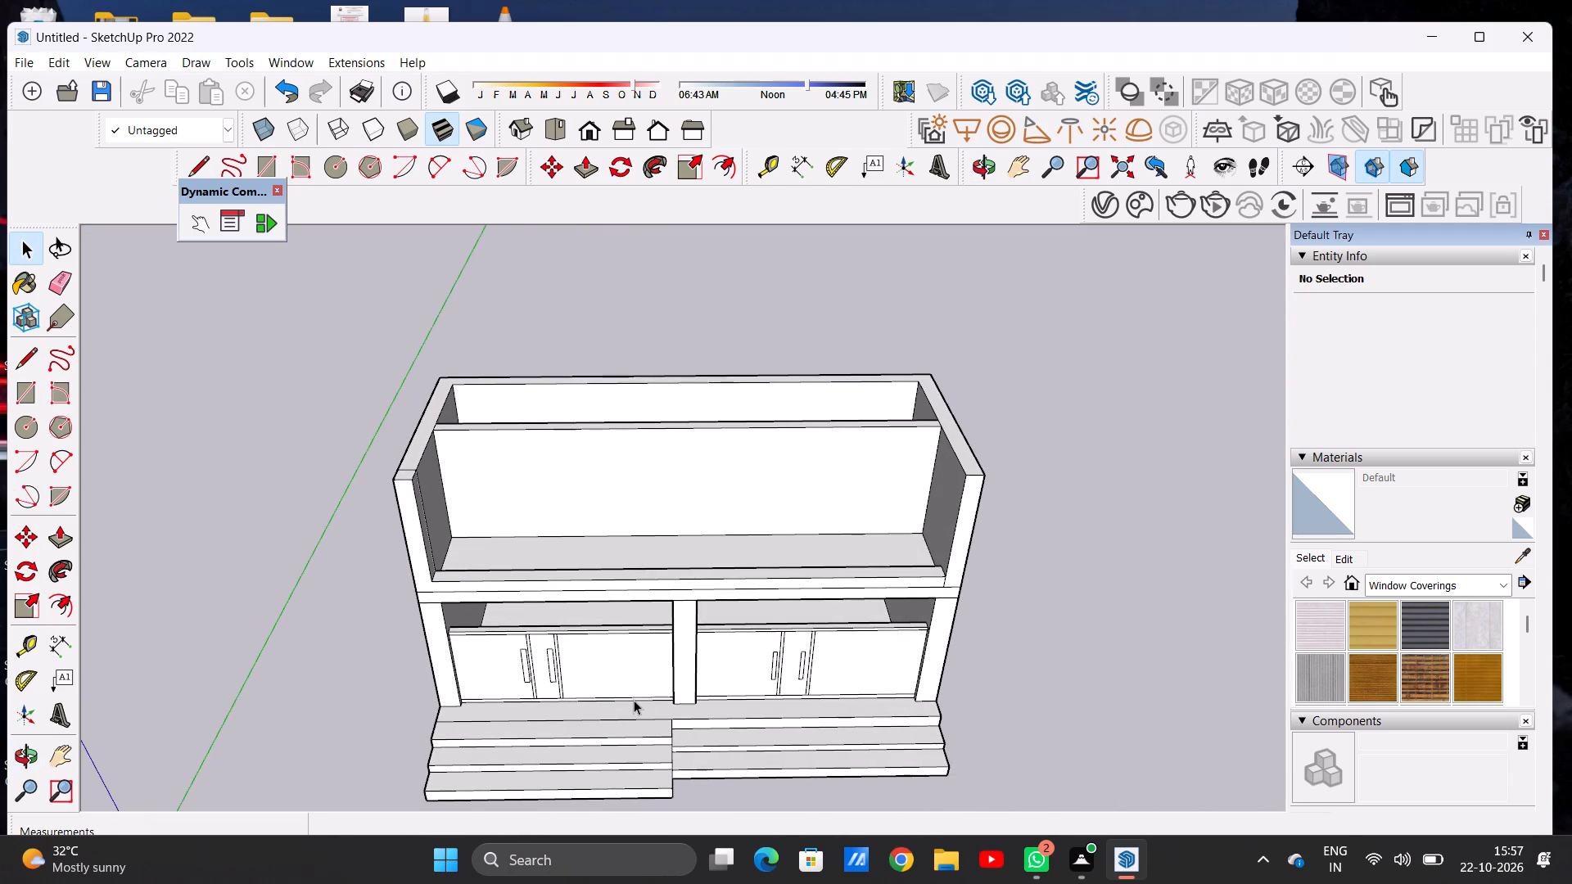
pyautogui.scroll(4, 515, 534)
pyautogui.scroll(-1, 515, 534)
# Push/Pull the first bay's upper side wall inner face about 14' 8" inward, in front of the partition, to form a block.
pyautogui.moveTo(534, 539); pyautogui.dragTo(111, 525, button='middle')
pyautogui.press('p')
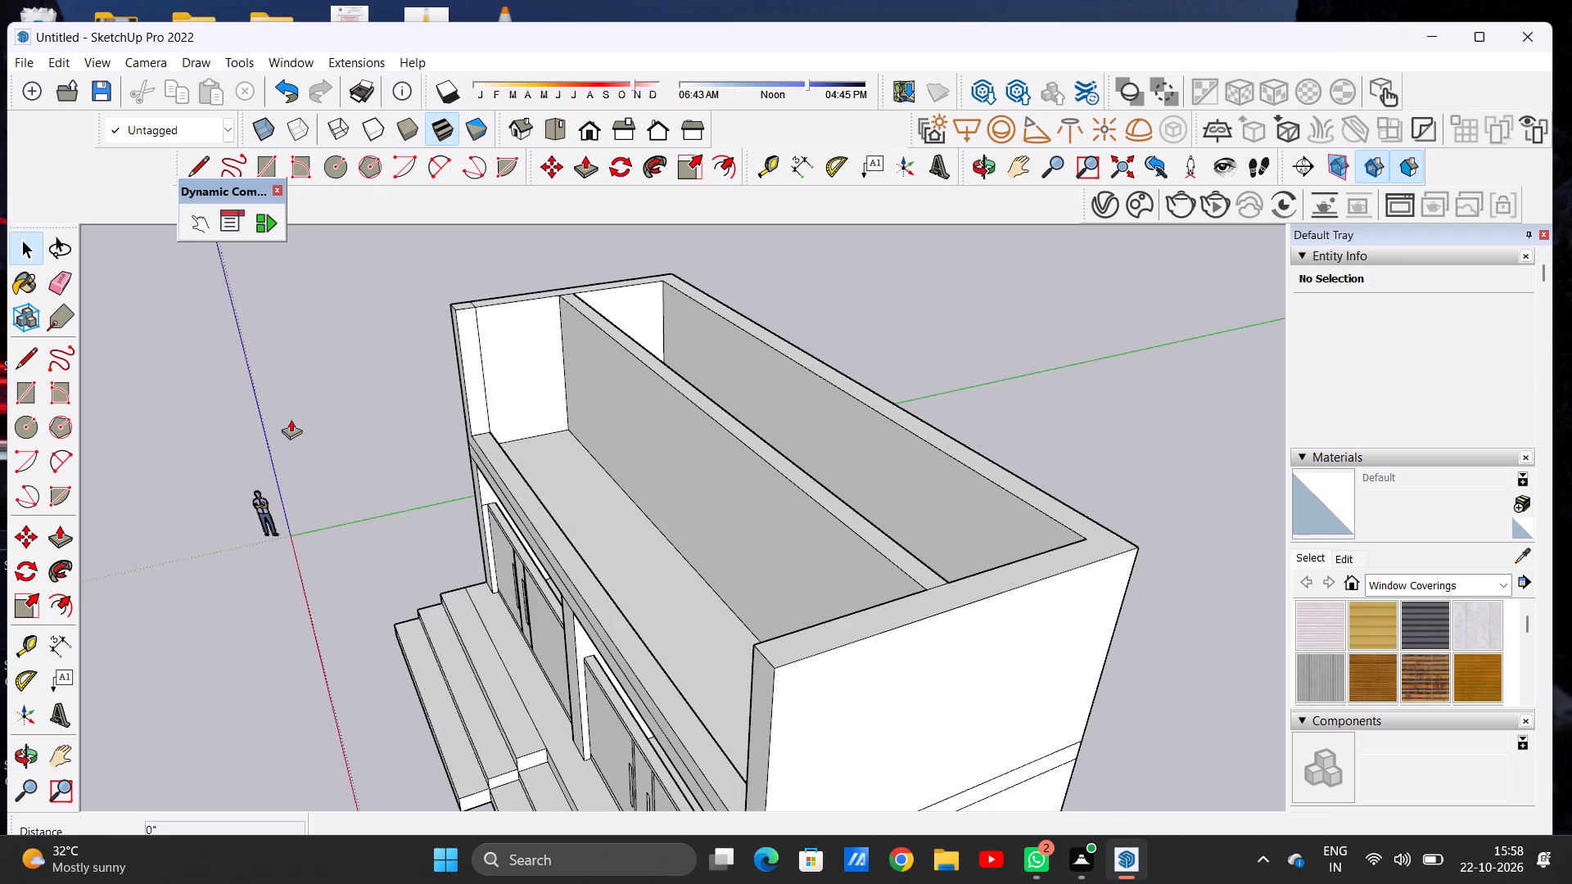
pyautogui.click(530, 311)
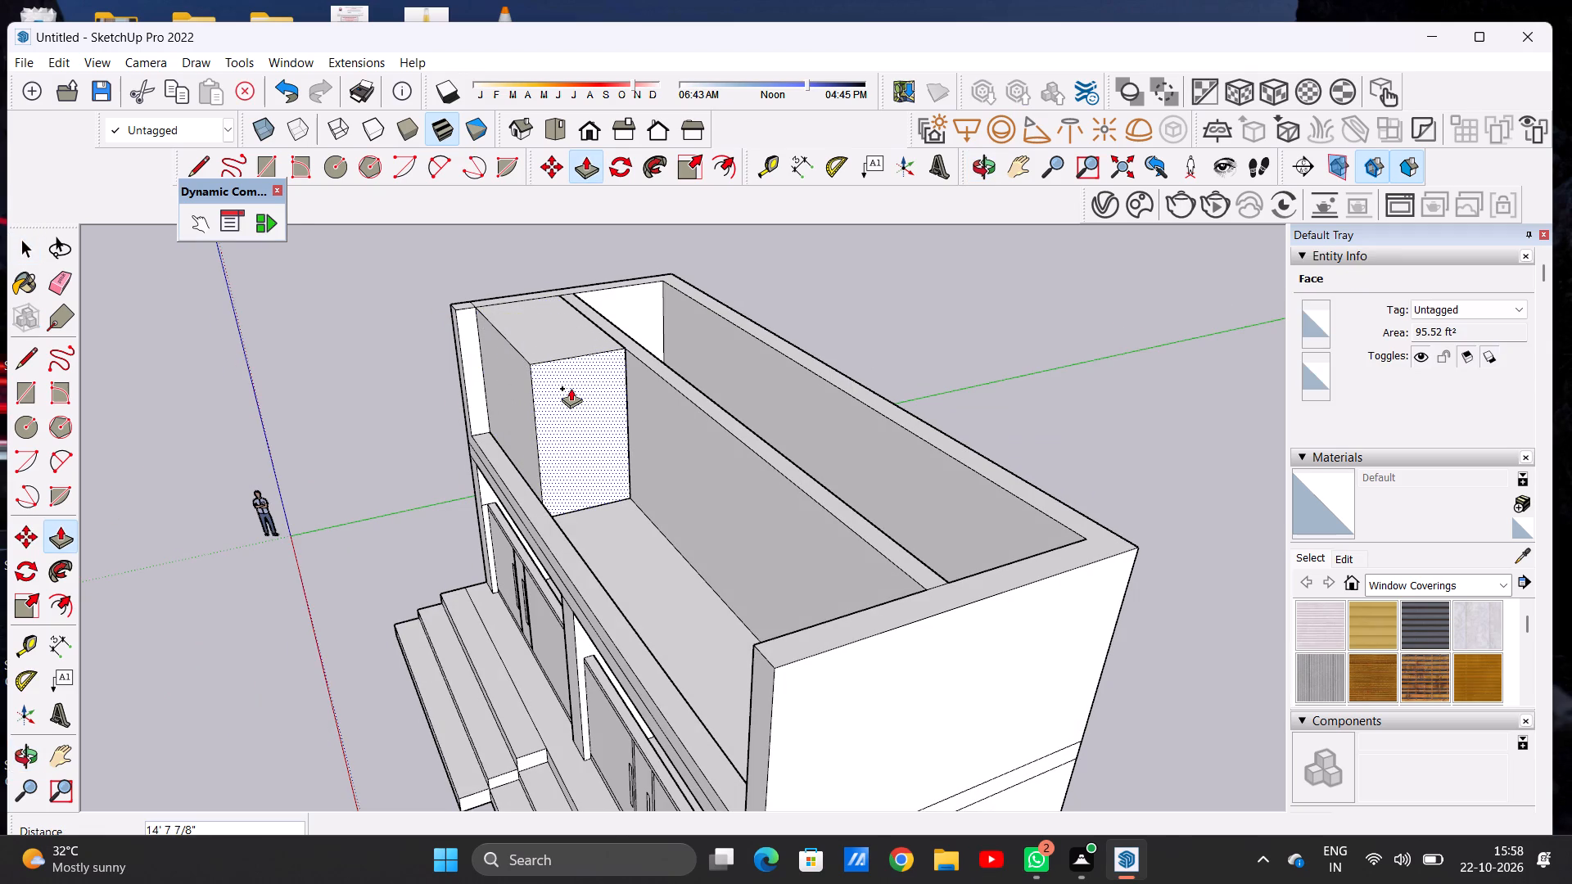
pyautogui.click(571, 388)
pyautogui.press('space')
# Examine the new upper-storey block and the whole facade in front view and from several angles and distances.
pyautogui.scroll(-9, 578, 421)
pyautogui.moveTo(540, 468); pyautogui.dragTo(712, 429, button='middle')
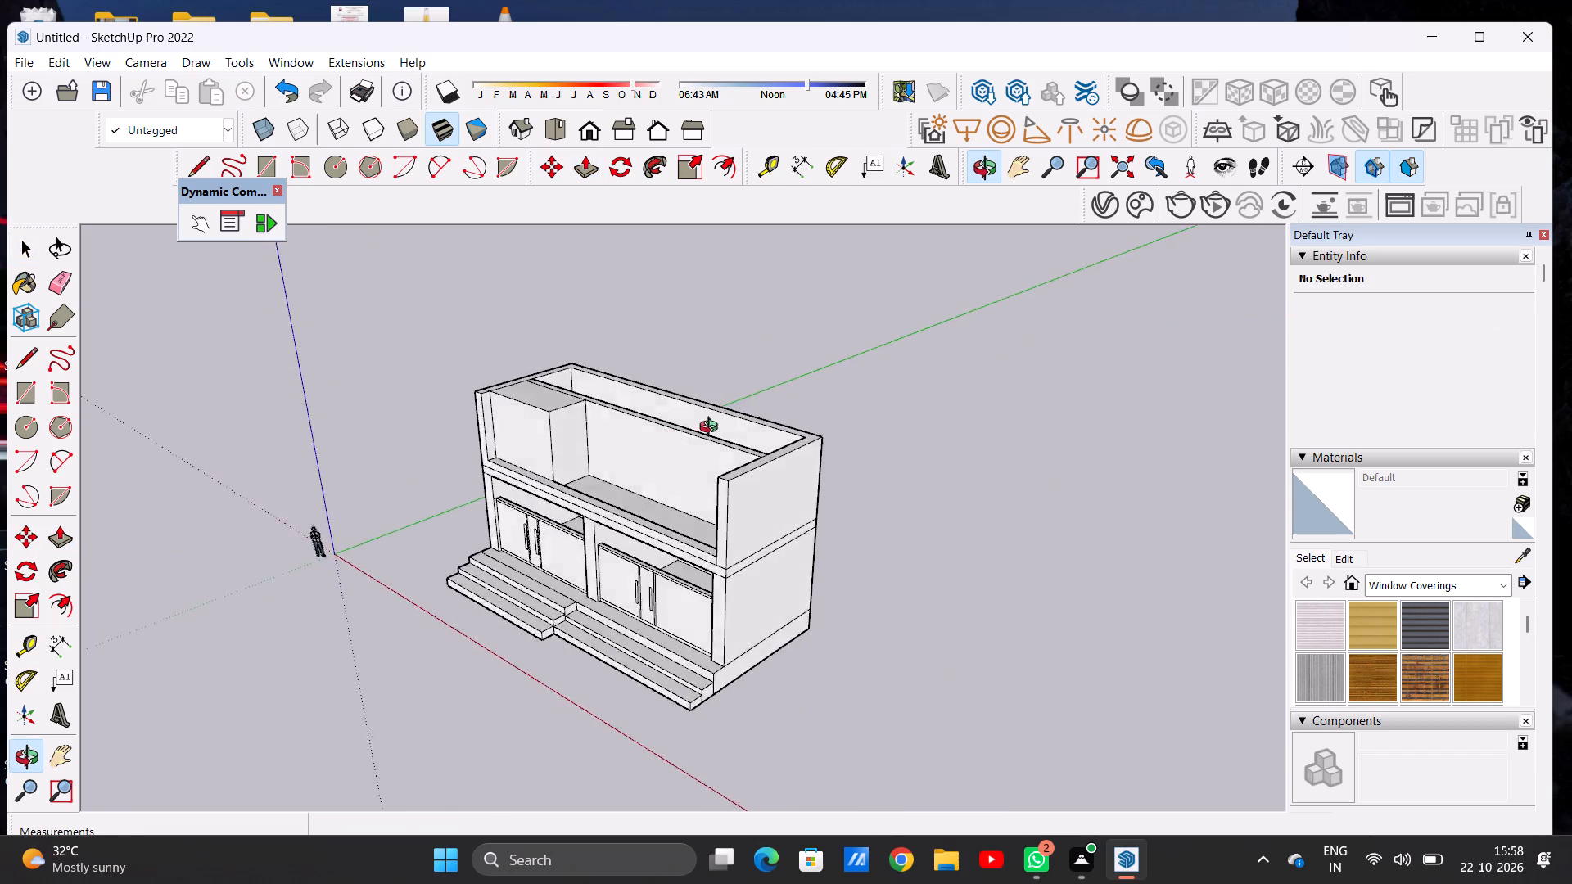
pyautogui.moveTo(712, 429); pyautogui.dragTo(879, 372, button='middle')
pyautogui.scroll(-3, 679, 433)
pyautogui.moveTo(716, 450); pyautogui.dragTo(893, 403, button='middle')
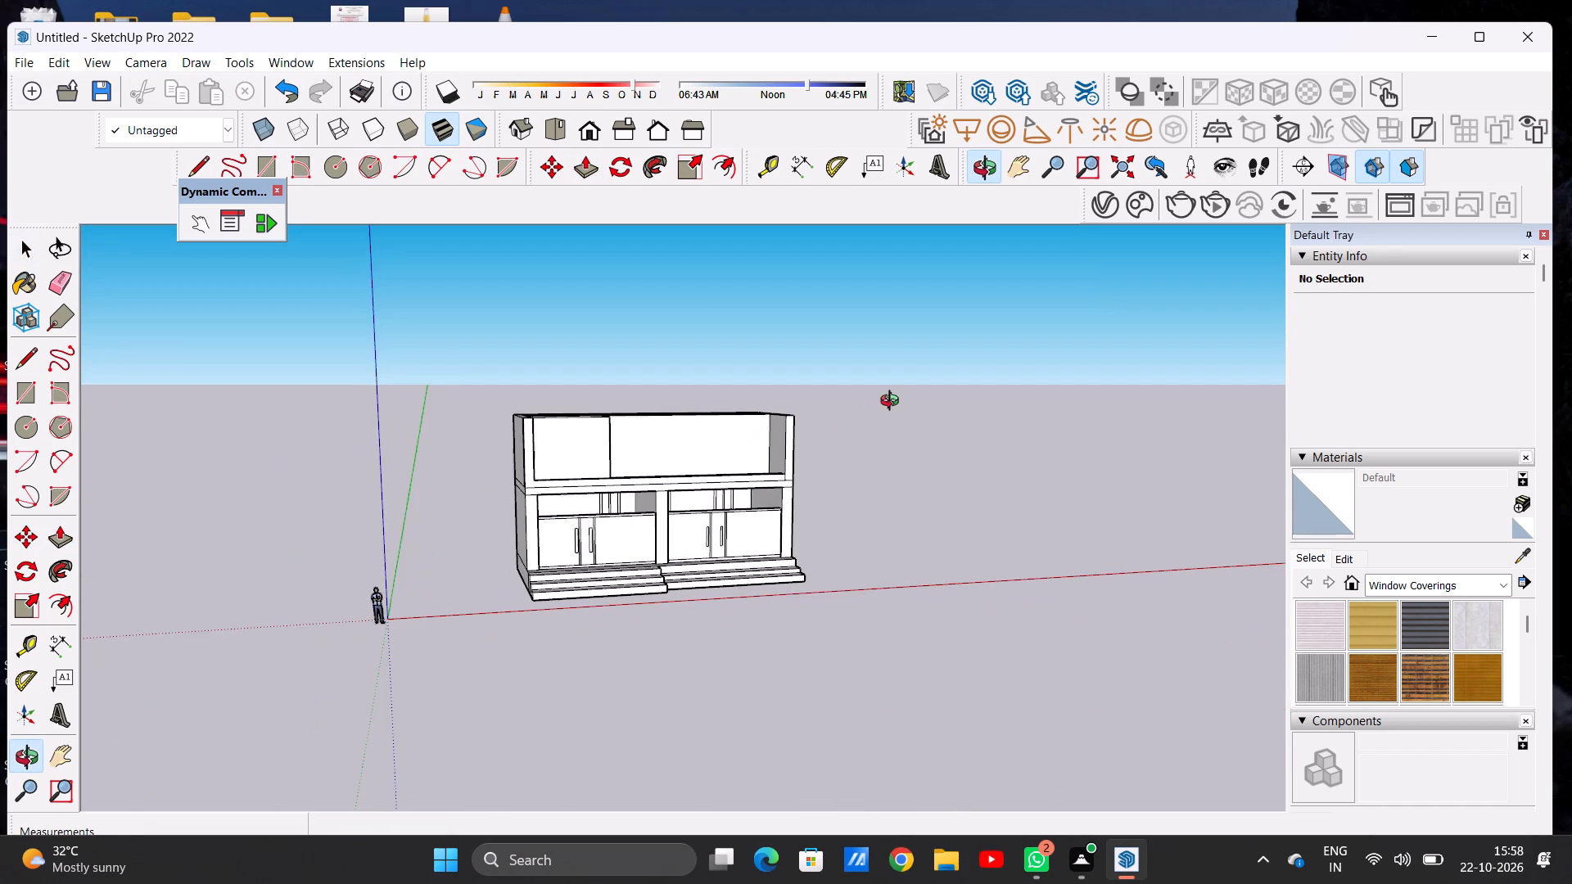
pyautogui.moveTo(893, 403); pyautogui.dragTo(817, 390, button='middle')
pyautogui.click(586, 132)
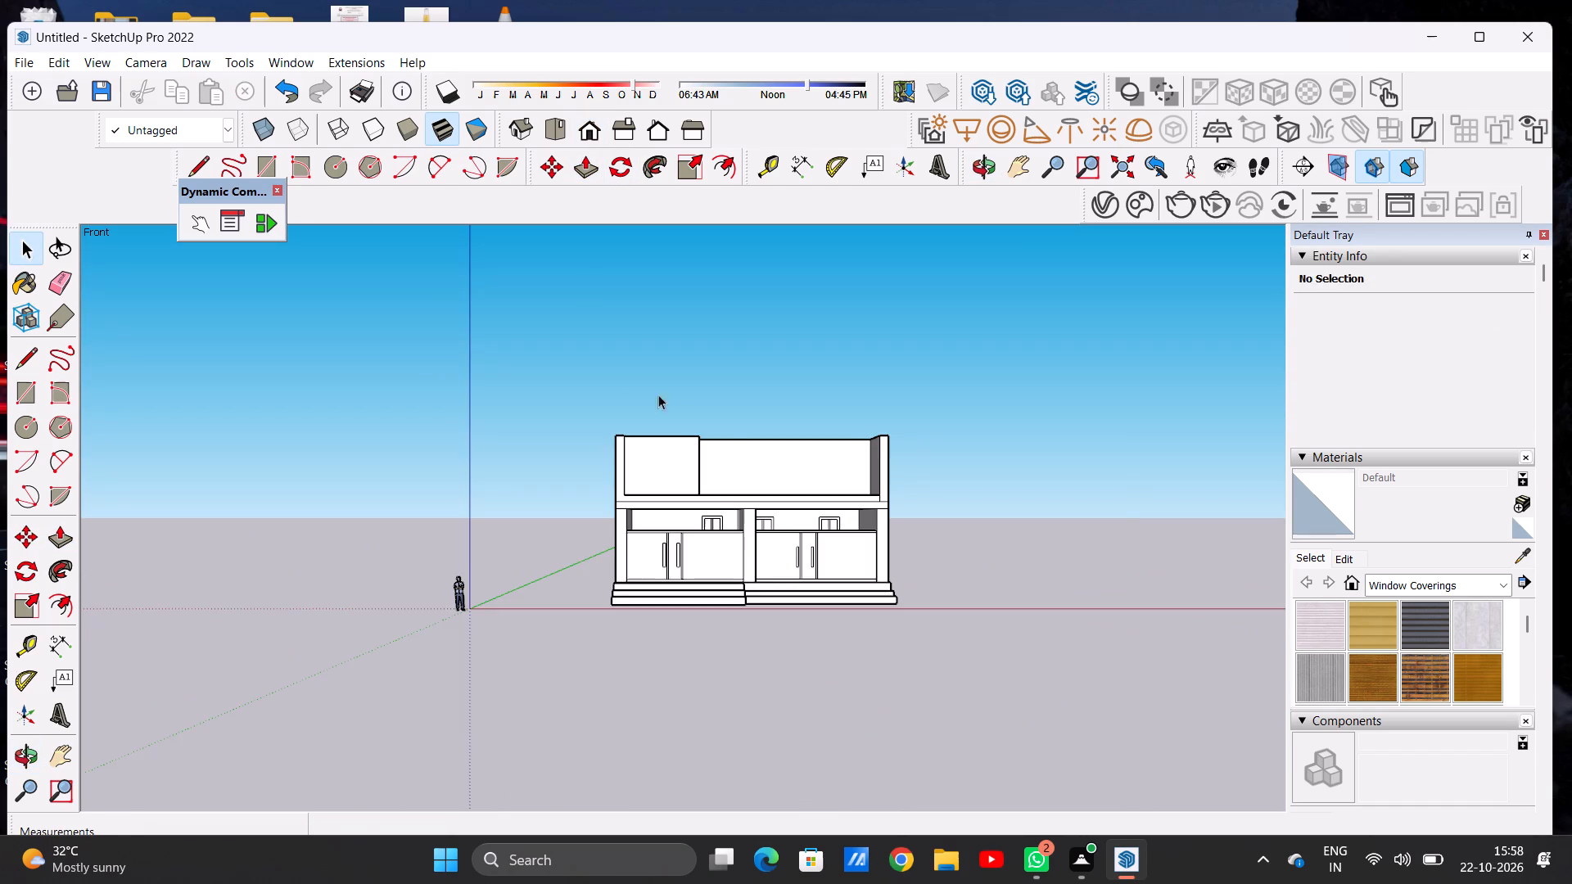
pyautogui.scroll(8, 729, 443)
pyautogui.moveTo(719, 467); pyautogui.dragTo(349, 576, button='middle')
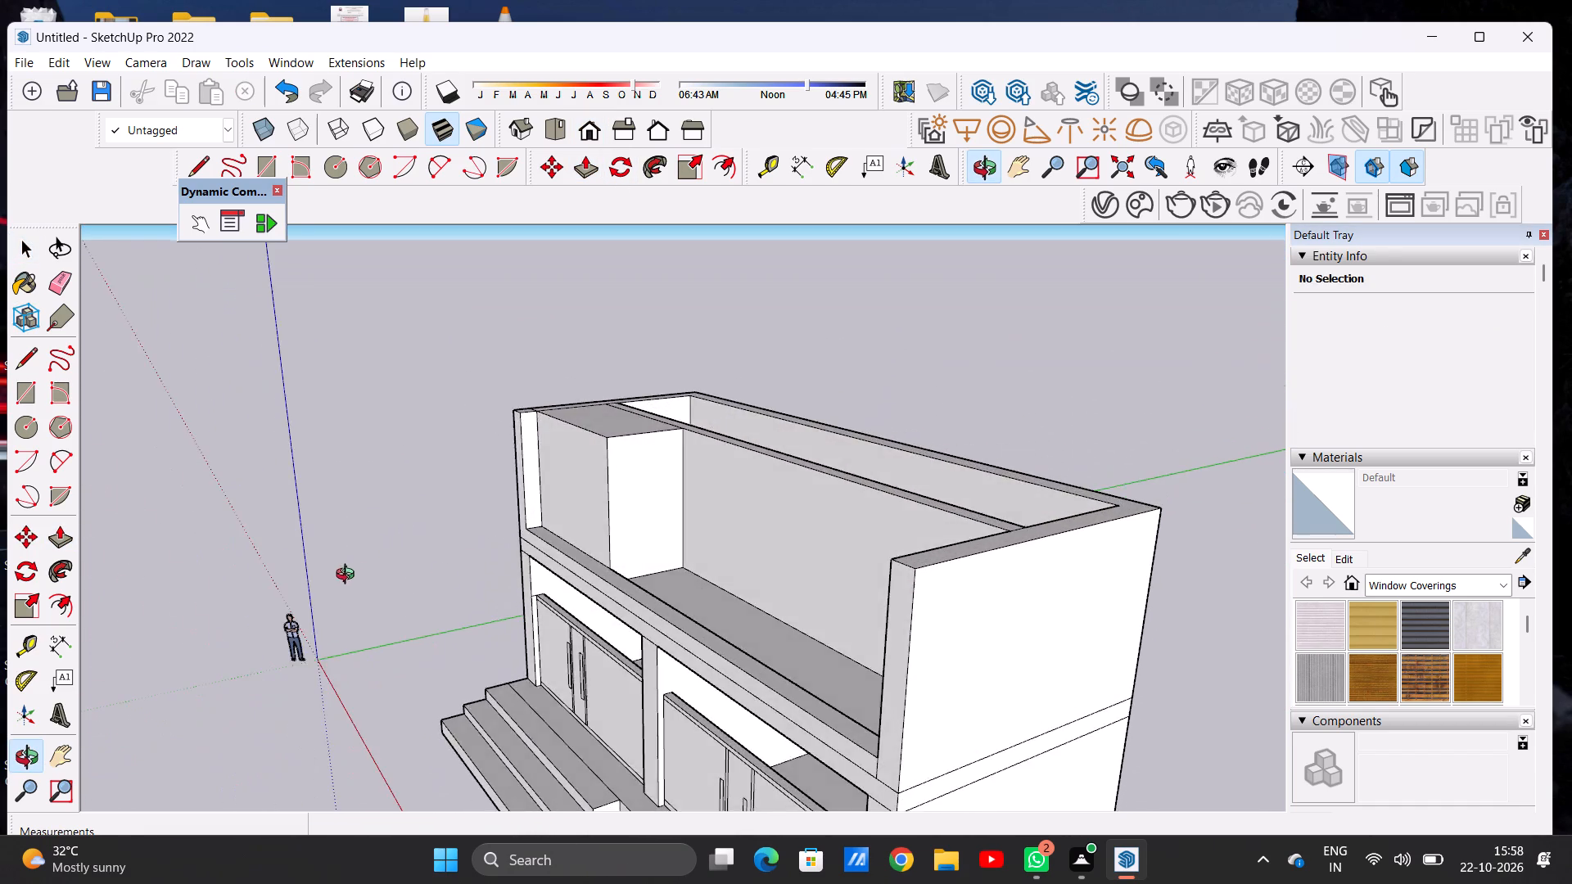
pyautogui.moveTo(349, 576); pyautogui.dragTo(729, 476, button='middle')
pyautogui.scroll(-7, 614, 533)
pyautogui.scroll(1, 614, 534)
pyautogui.scroll(-5, 614, 534)
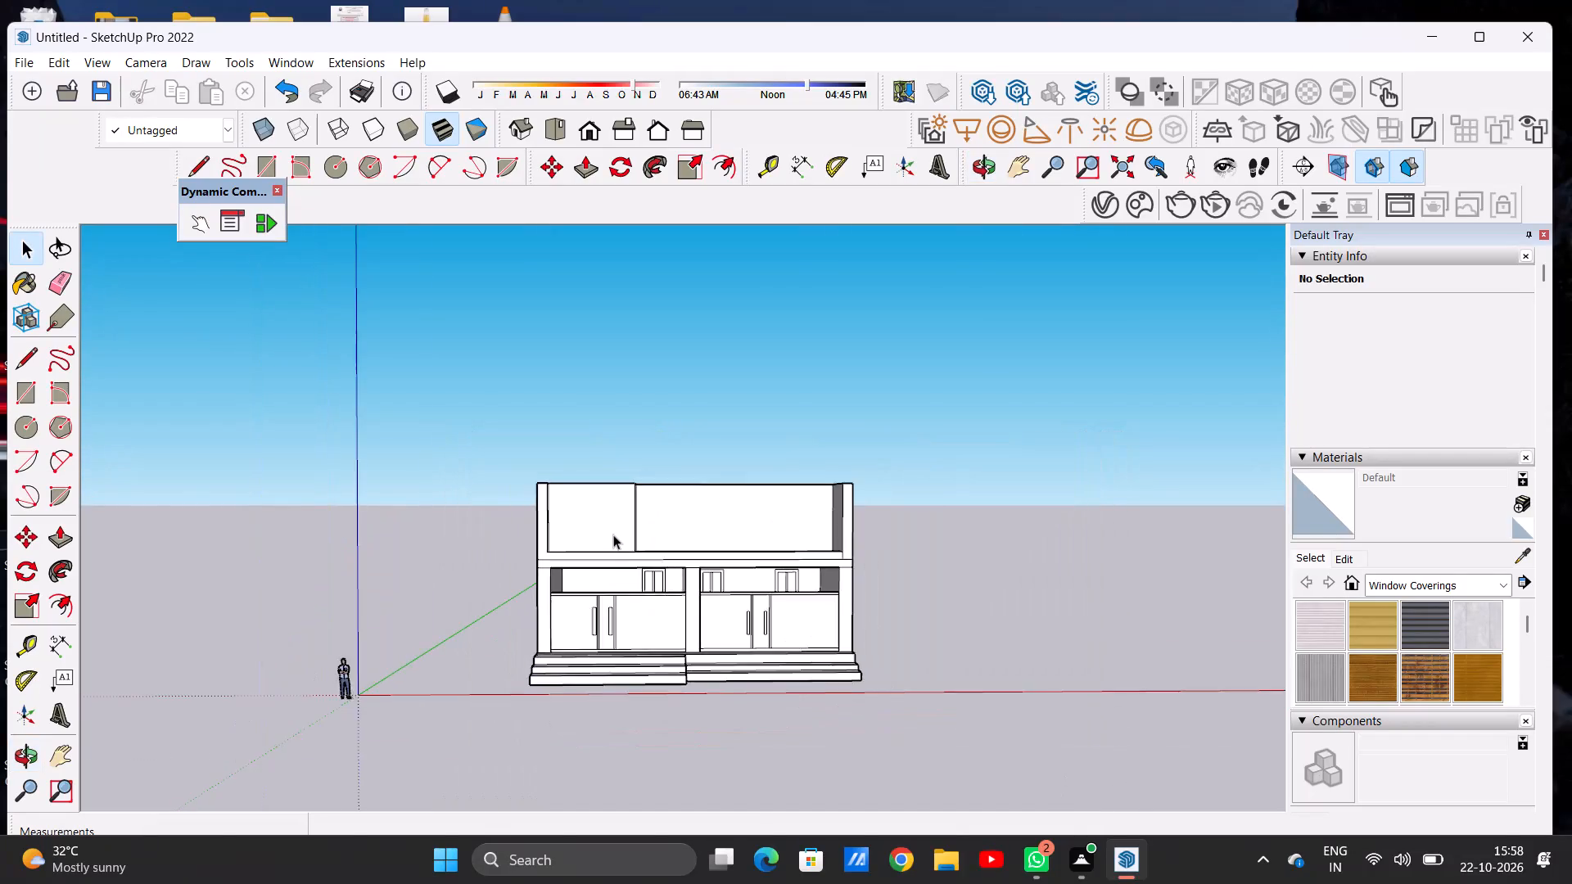
pyautogui.scroll(-1, 613, 534)
pyautogui.scroll(6, 644, 532)
pyautogui.scroll(2, 811, 523)
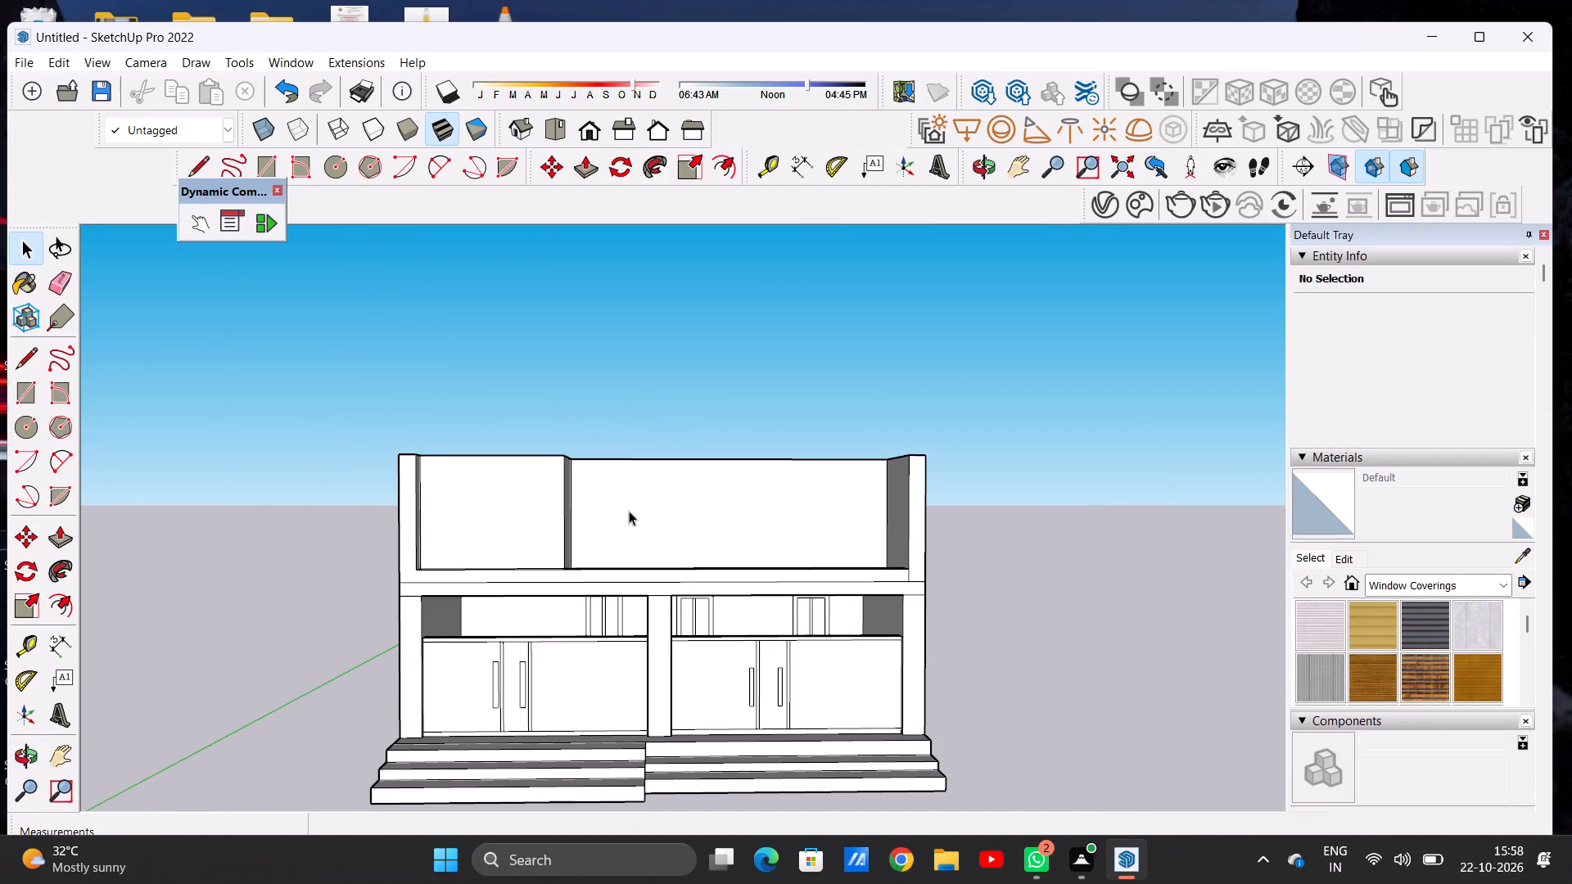
pyautogui.scroll(-5, 548, 511)
pyautogui.scroll(6, 613, 503)
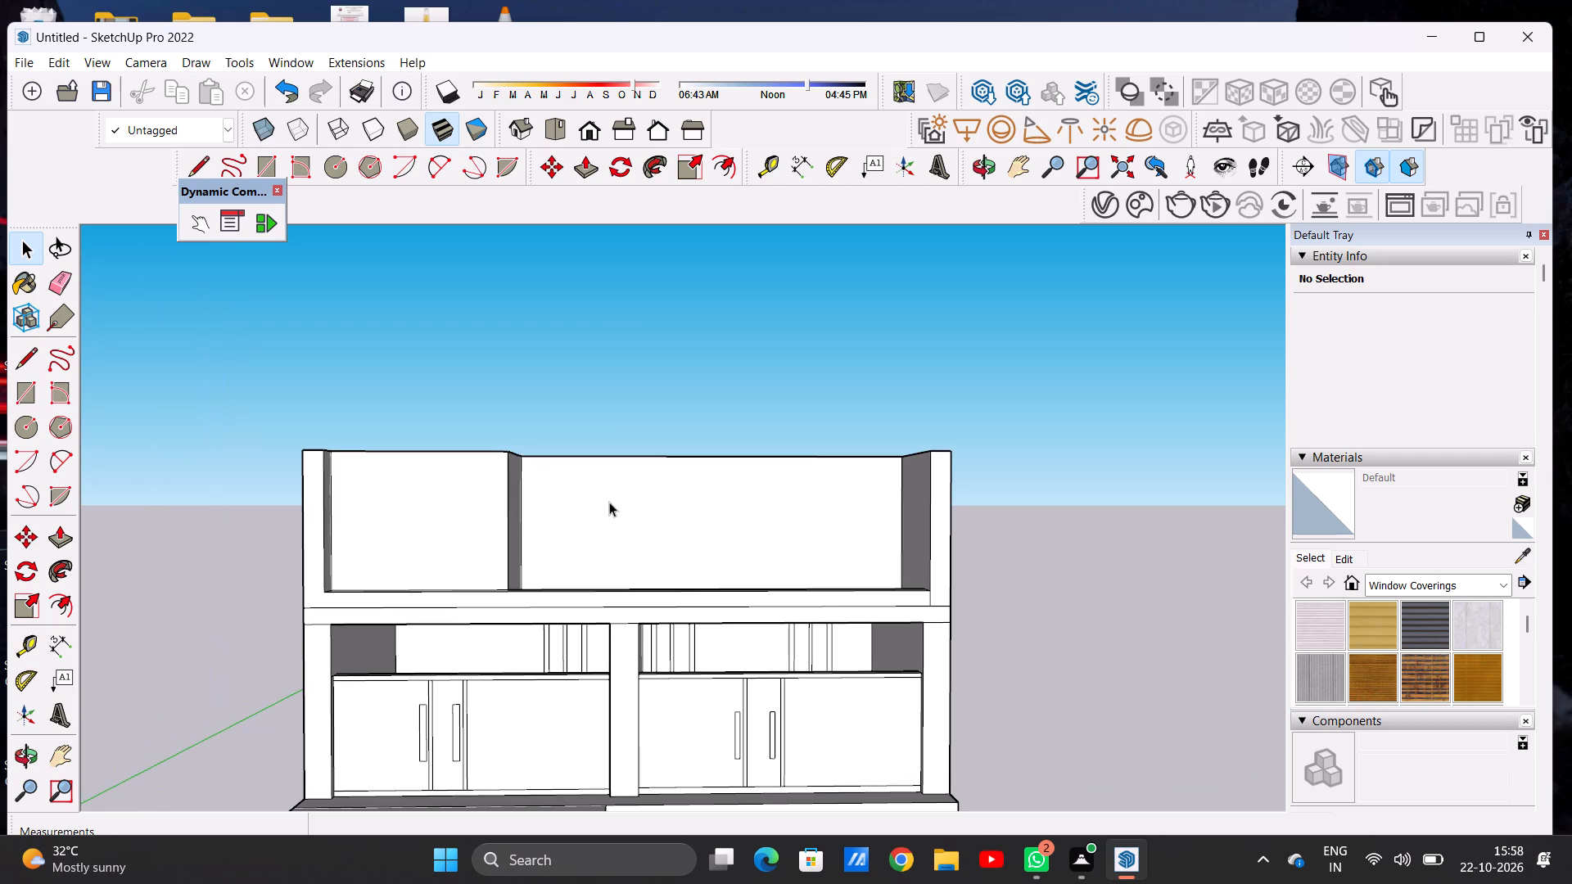
pyautogui.scroll(-2, 609, 502)
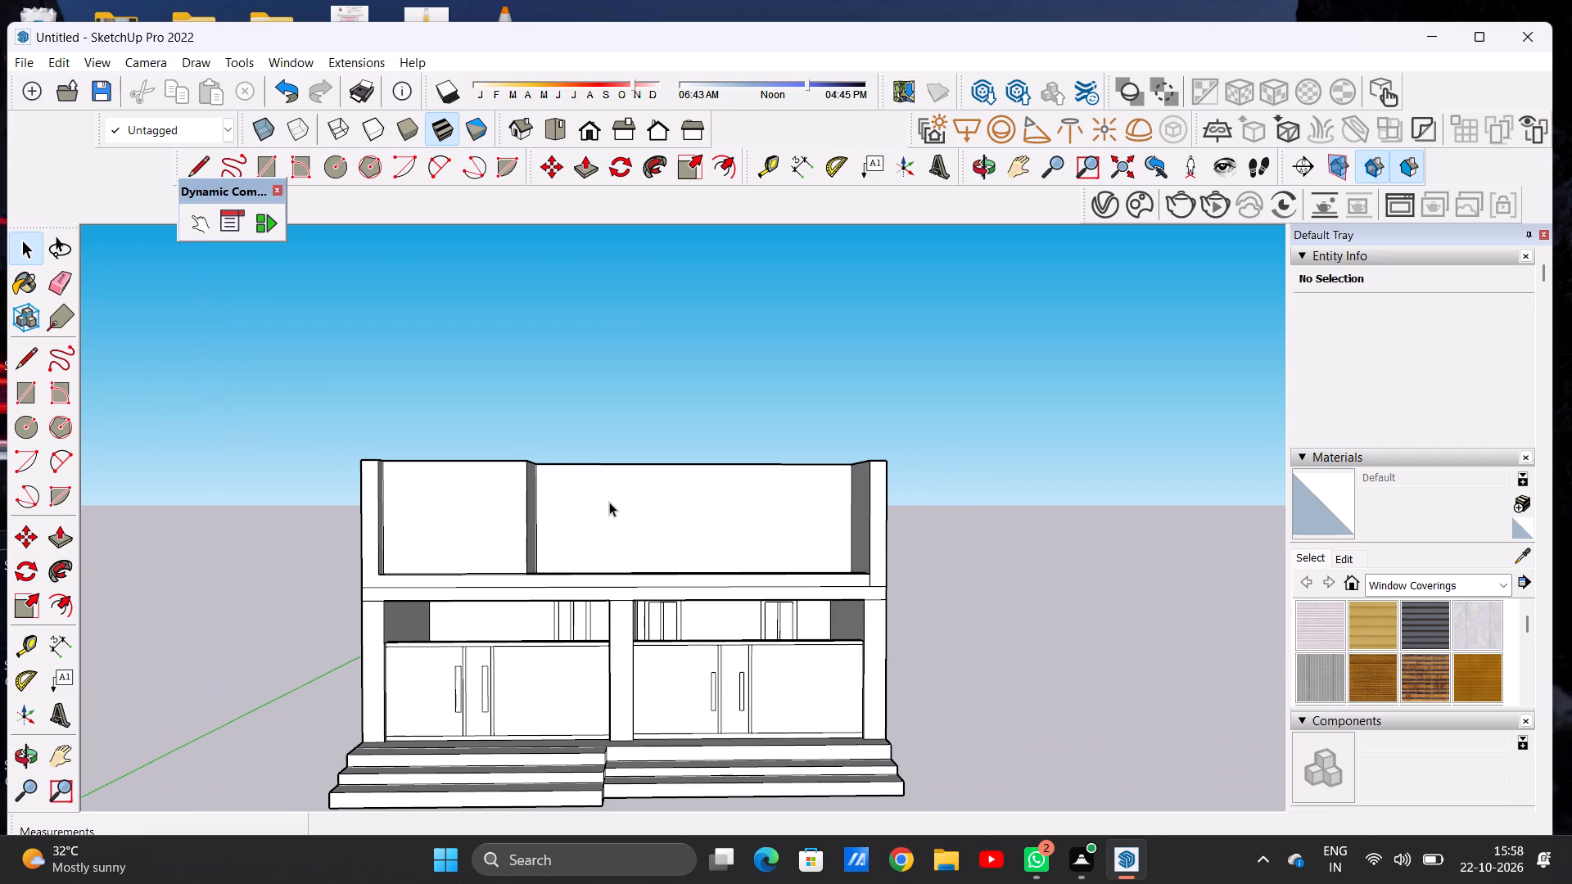
pyautogui.moveTo(555, 512); pyautogui.dragTo(555, 559, button='middle')
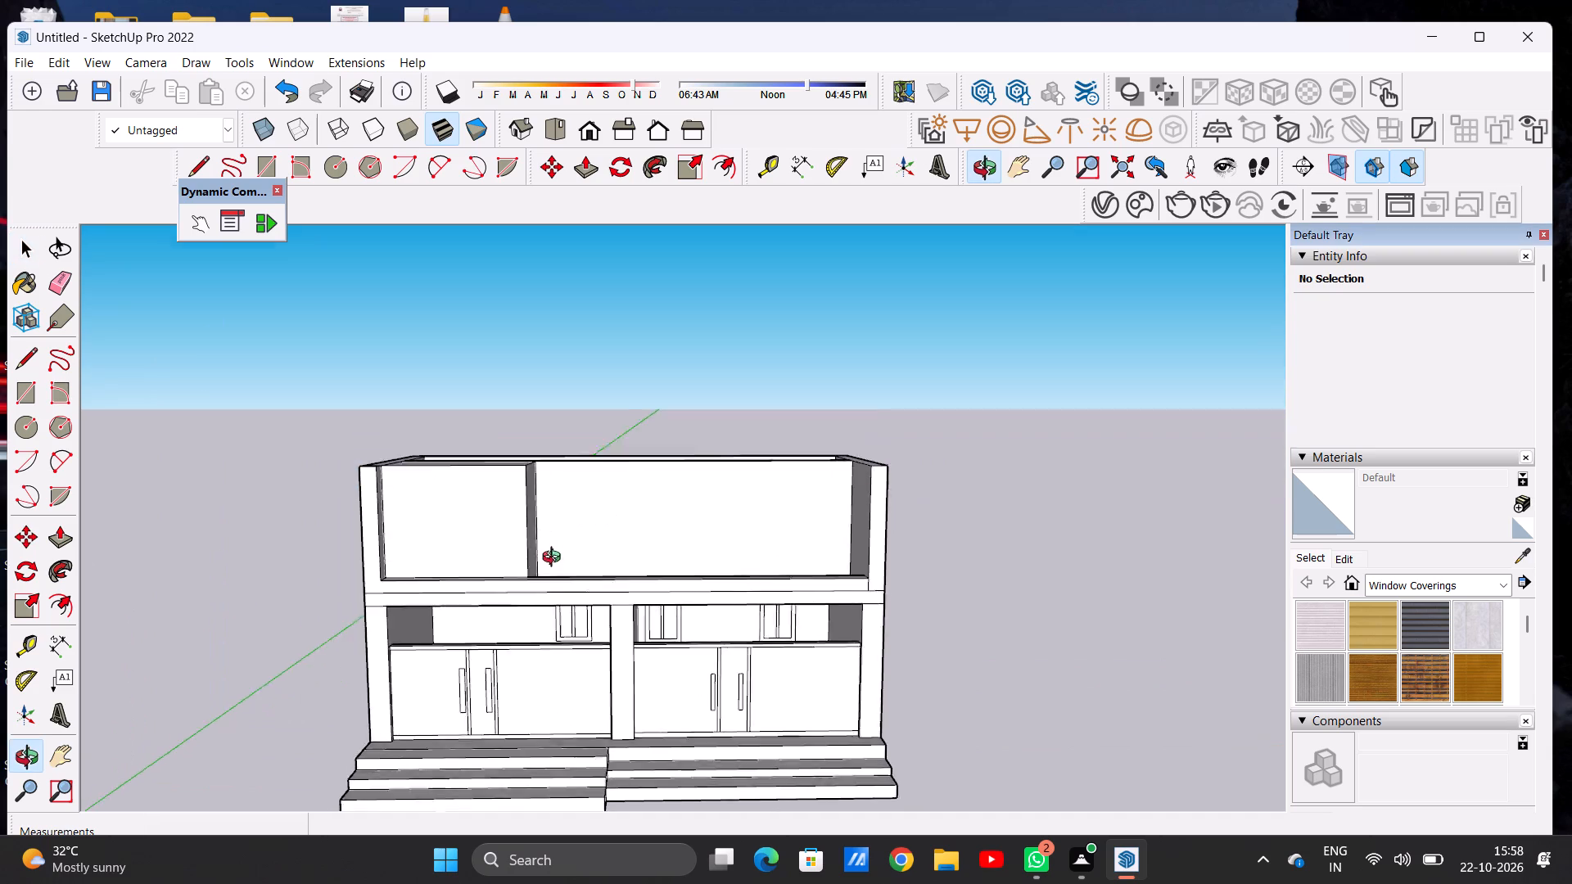
pyautogui.moveTo(555, 559); pyautogui.dragTo(543, 530, button='middle')
pyautogui.scroll(2, 544, 530)
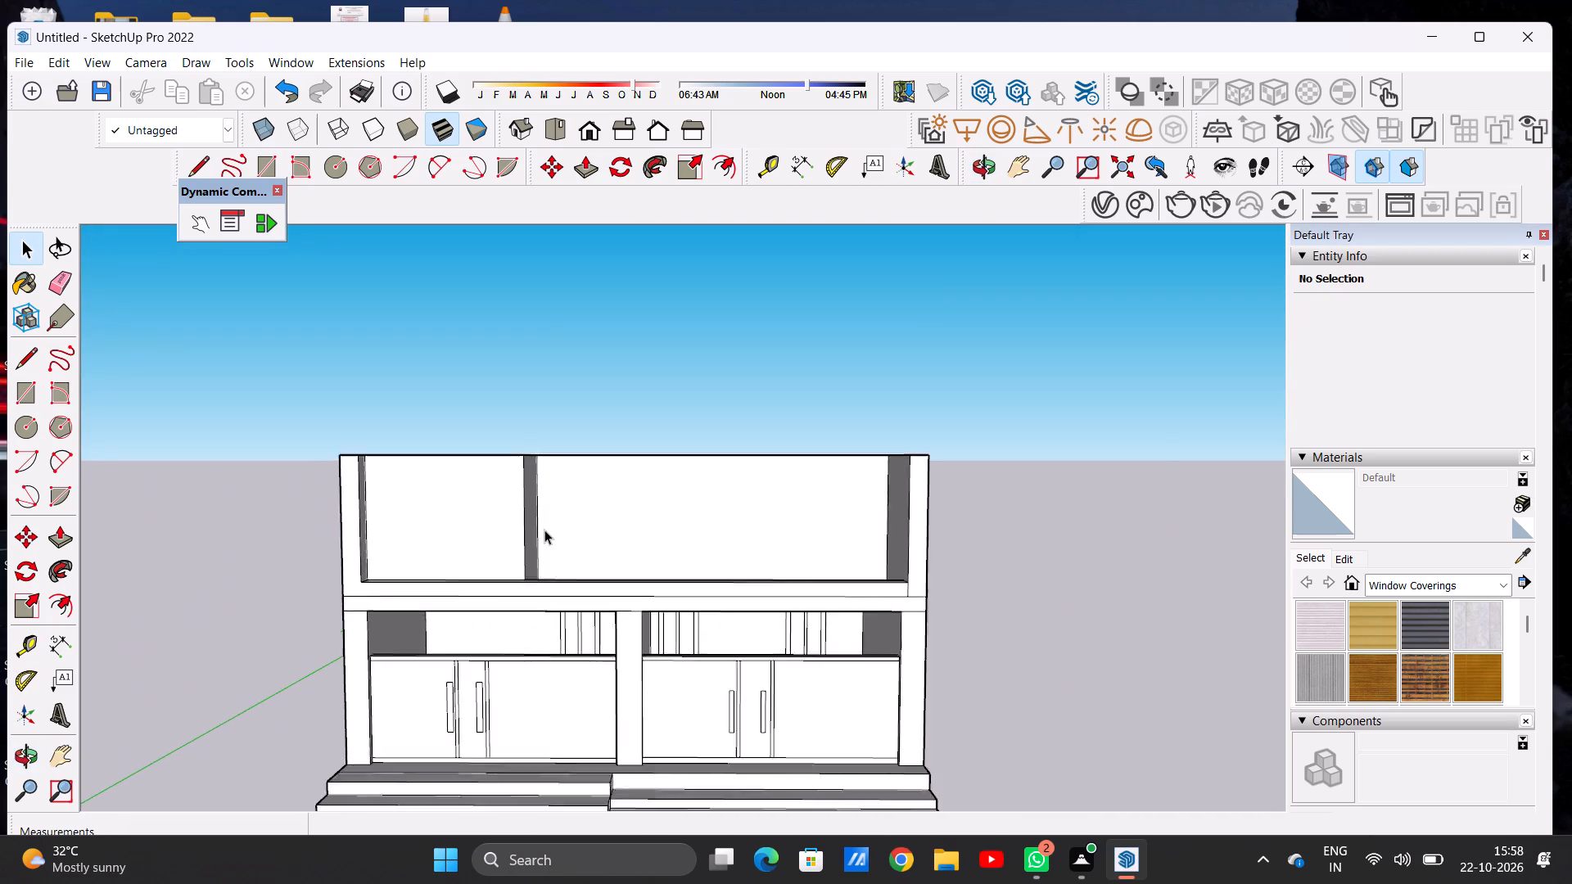
pyautogui.scroll(3, 544, 530)
pyautogui.scroll(-1, 535, 505)
pyautogui.moveTo(535, 505); pyautogui.dragTo(260, 598, button='middle')
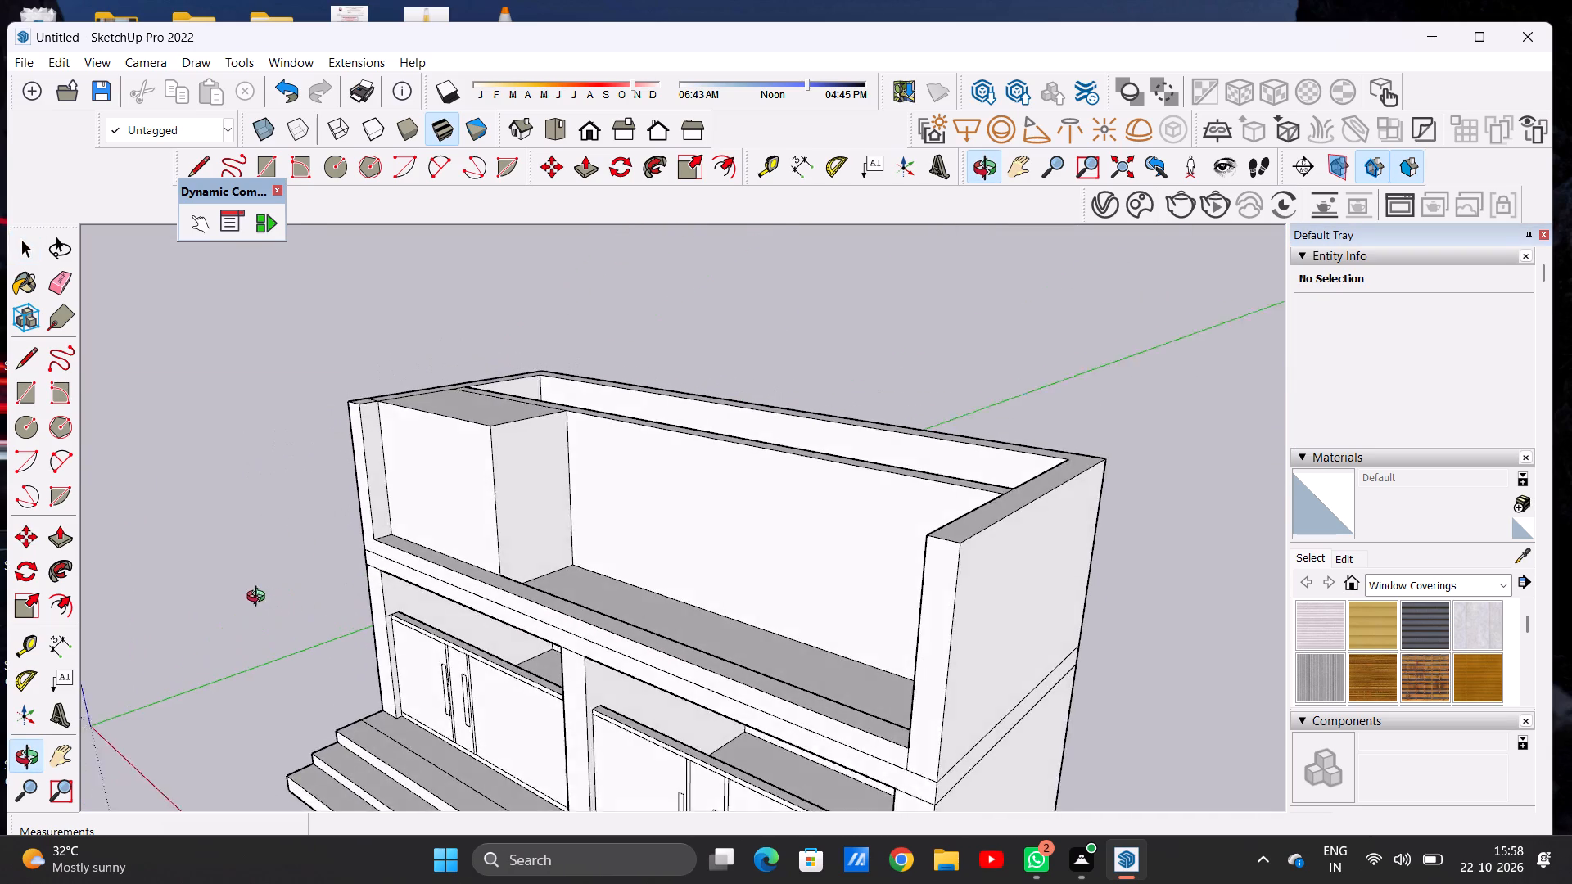
# Draw a vertical line about 12' 10 3/8" long down the upper block's exposed end face, from its top edge's midpoint to the floor.
pyautogui.moveTo(260, 598); pyautogui.dragTo(250, 597, button='middle')
pyautogui.press('l')
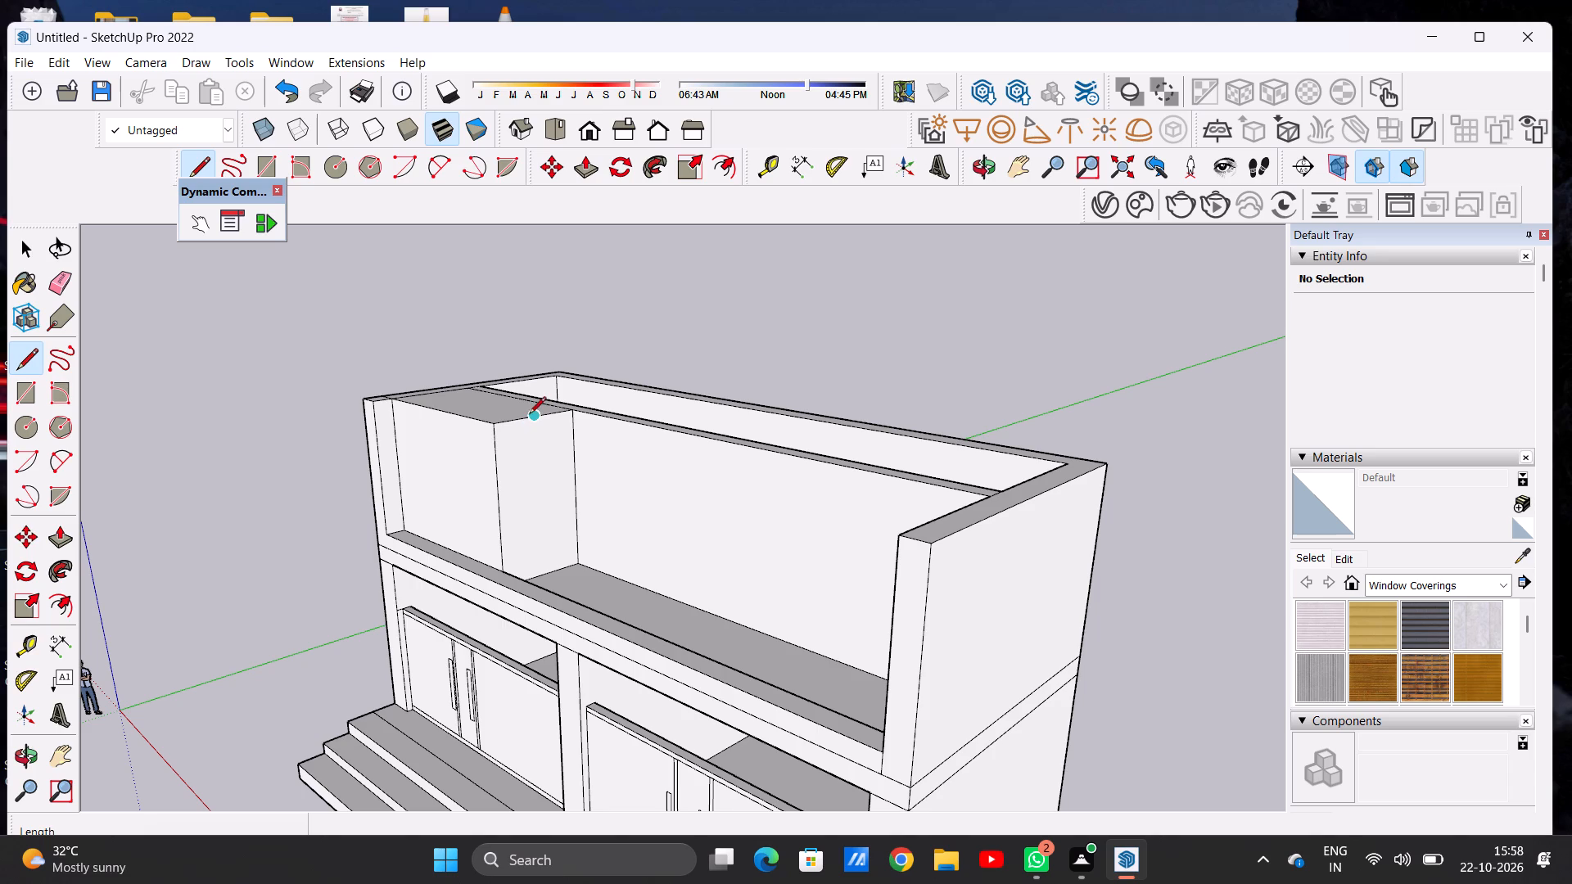
pyautogui.scroll(4, 526, 420)
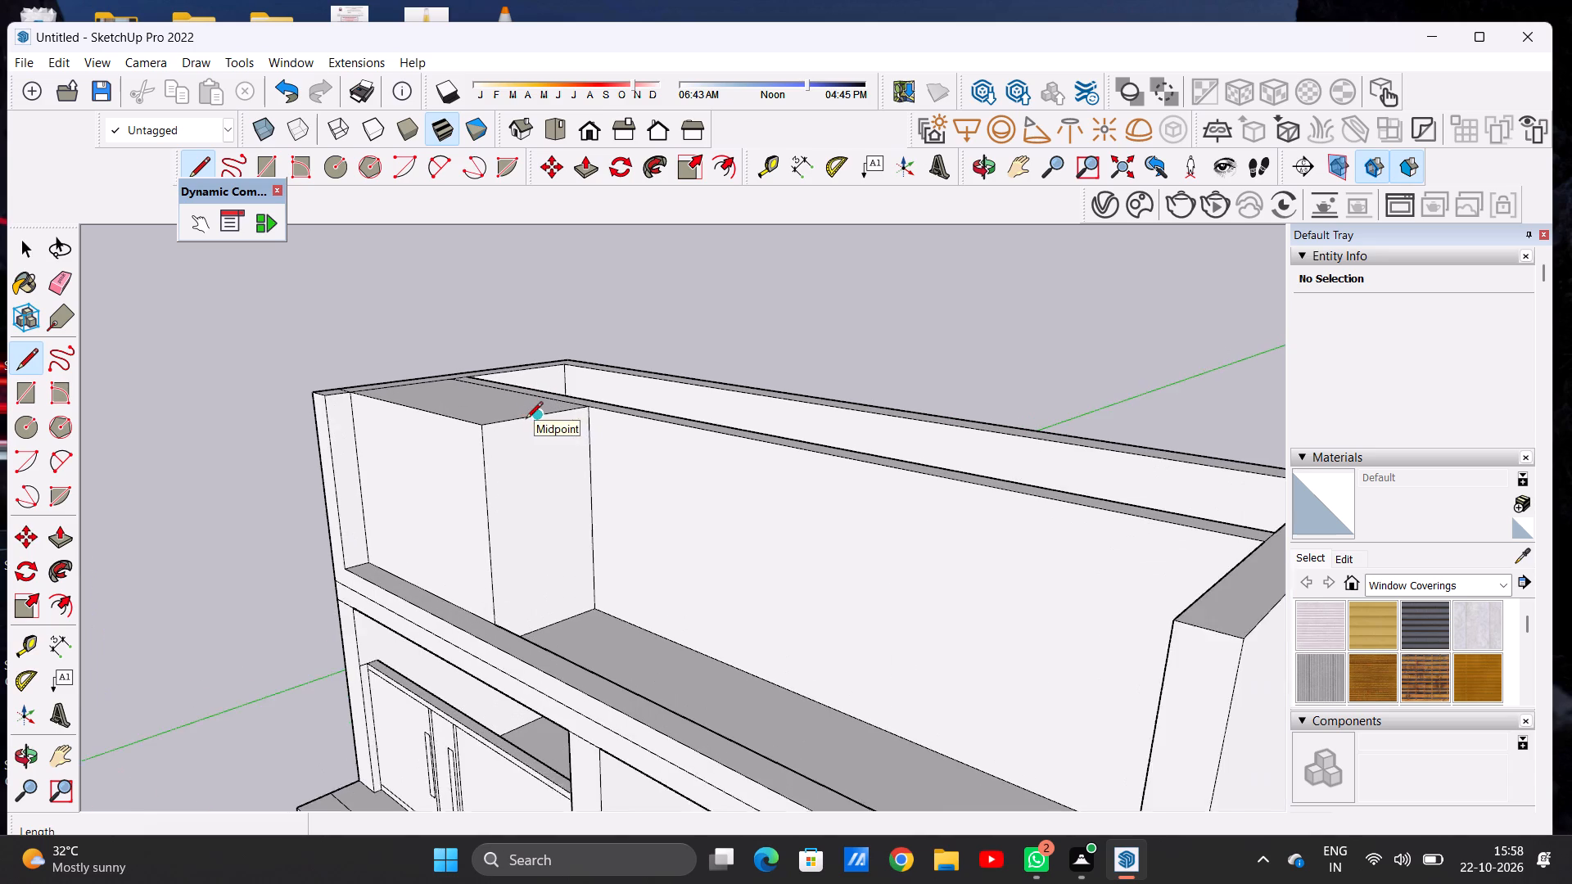
pyautogui.click(533, 419)
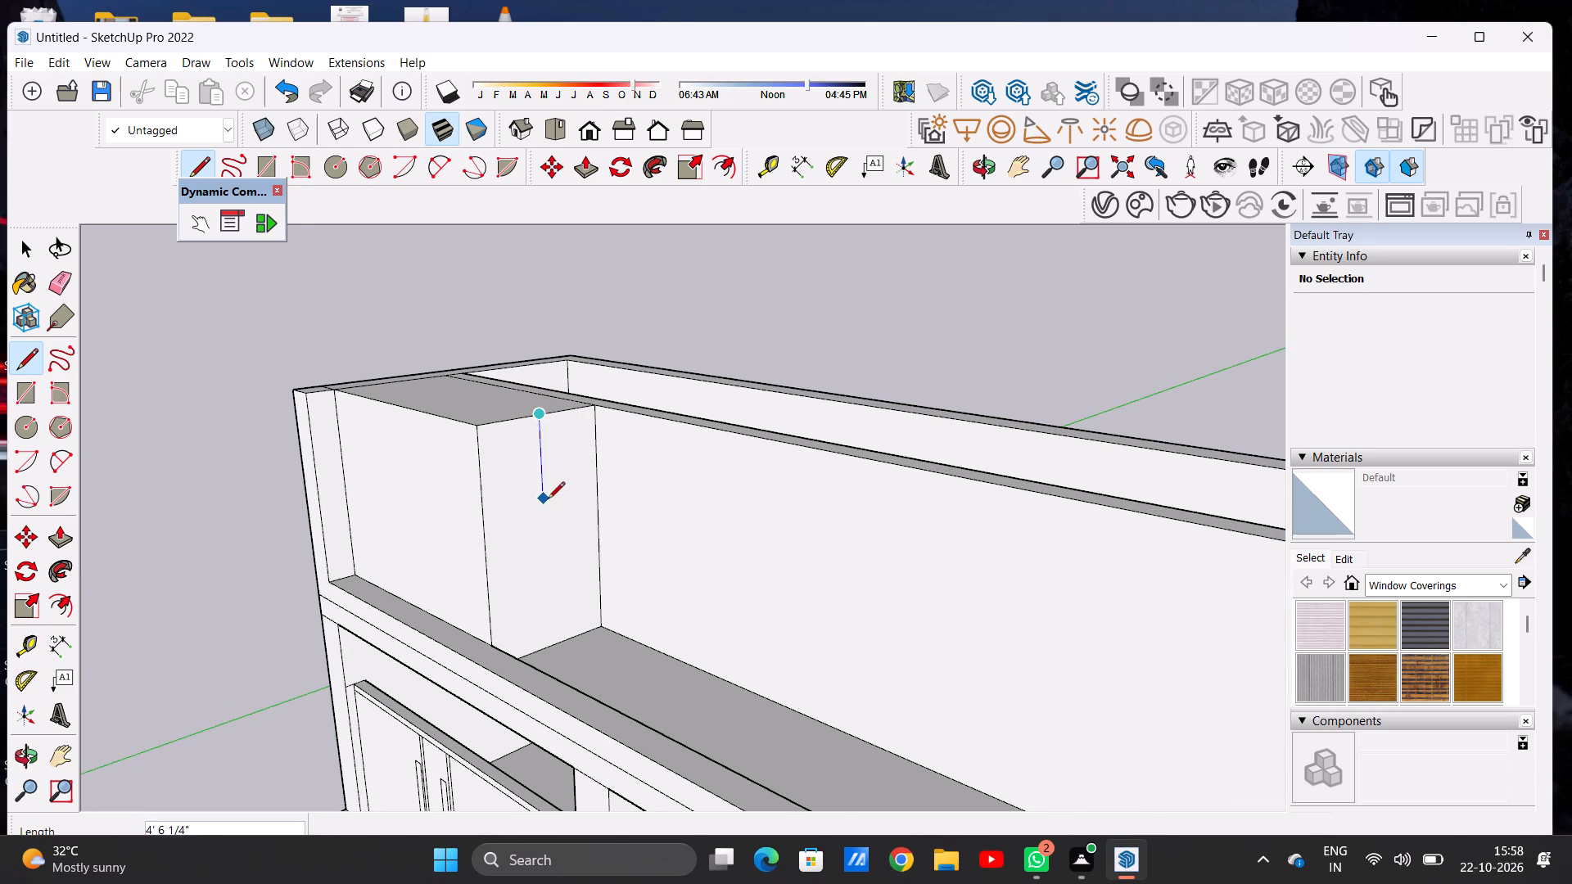
pyautogui.click(553, 644)
pyautogui.press('space')
# Push/Pull the rear half of the block's end face, beside the partition, outward about 6' 2 11/16" to form a set-back section.
pyautogui.write('P')
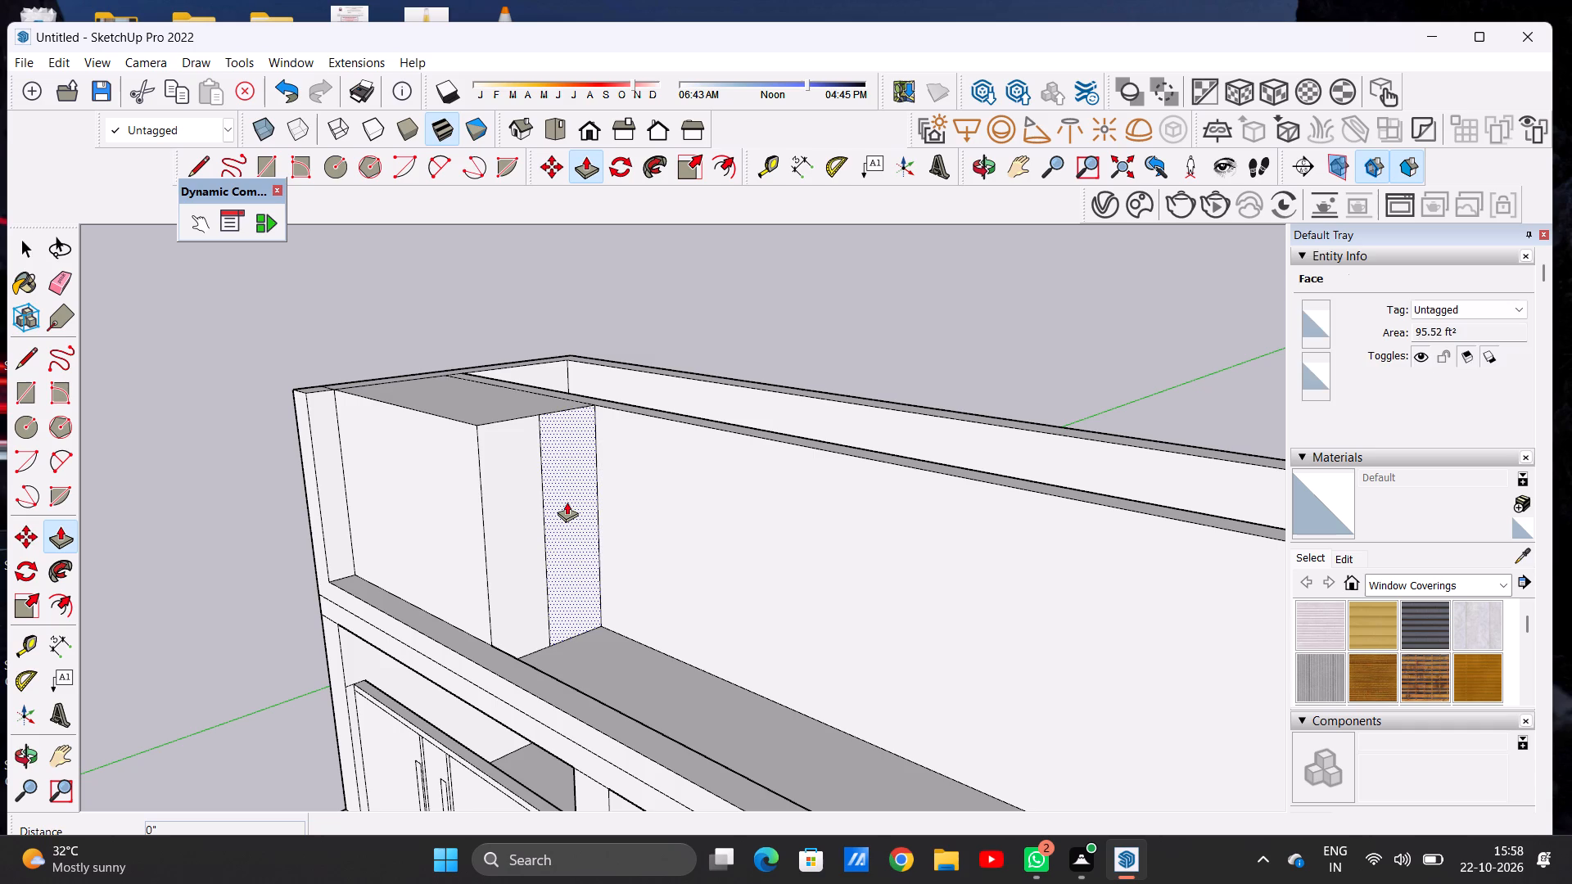
pyautogui.click(567, 502)
pyautogui.click(644, 535)
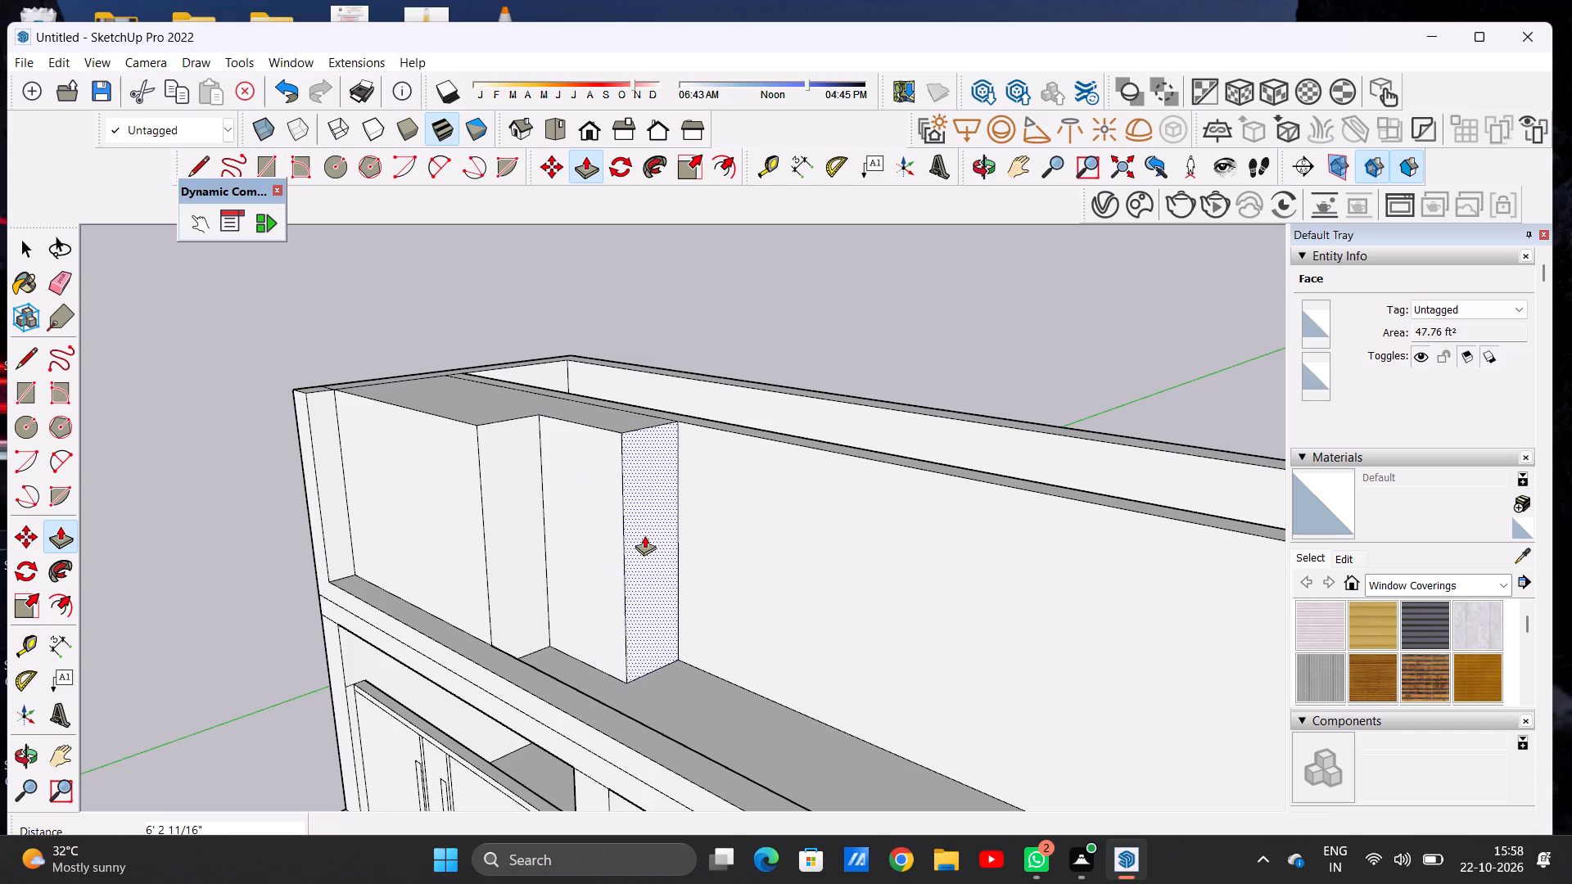
pyautogui.press('space')
# Push/Pull the set-back section's end face further along the partition toward the second bay to lengthen it.
pyautogui.scroll(-8, 605, 488)
pyautogui.moveTo(514, 560); pyautogui.dragTo(795, 539, button='middle')
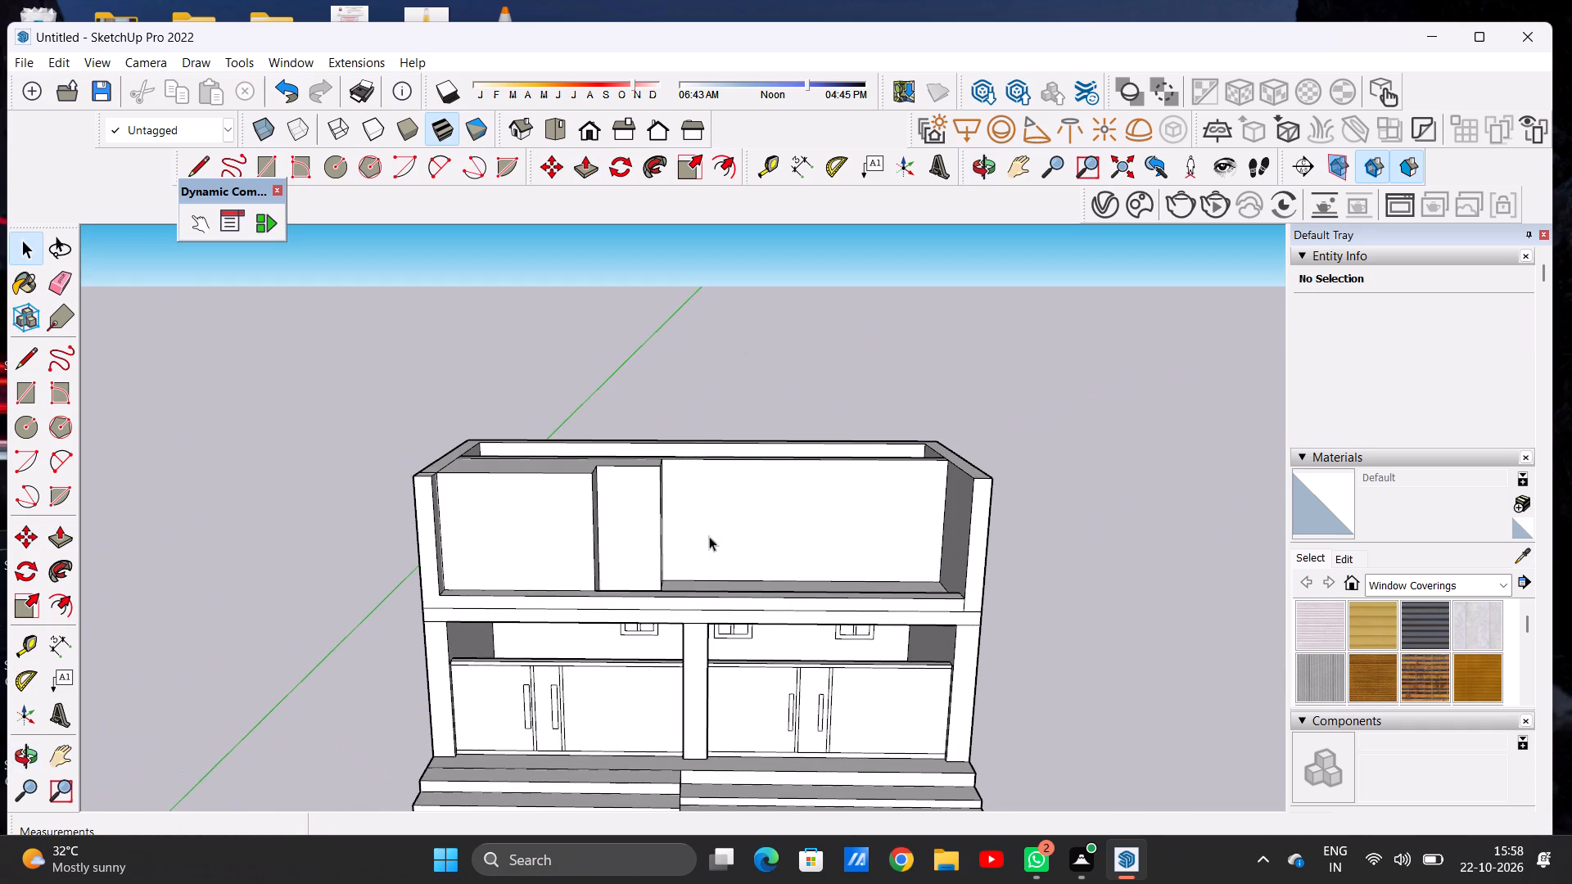
pyautogui.scroll(-6, 543, 564)
pyautogui.moveTo(666, 563); pyautogui.dragTo(681, 493, button='middle')
pyautogui.scroll(4, 698, 533)
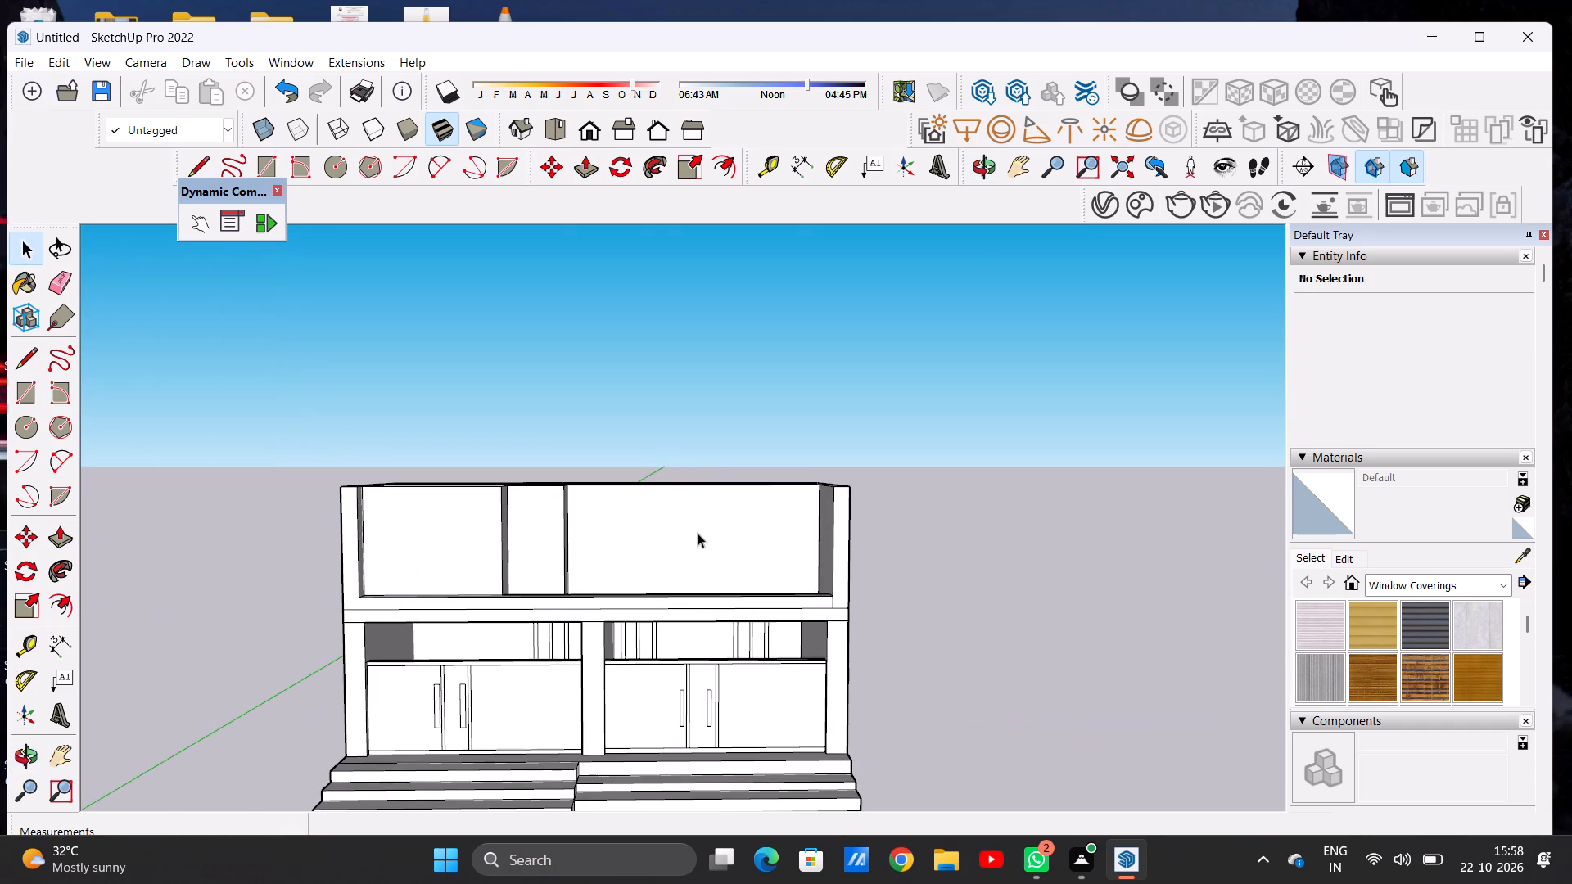
pyautogui.moveTo(631, 530); pyautogui.dragTo(566, 570, button='middle')
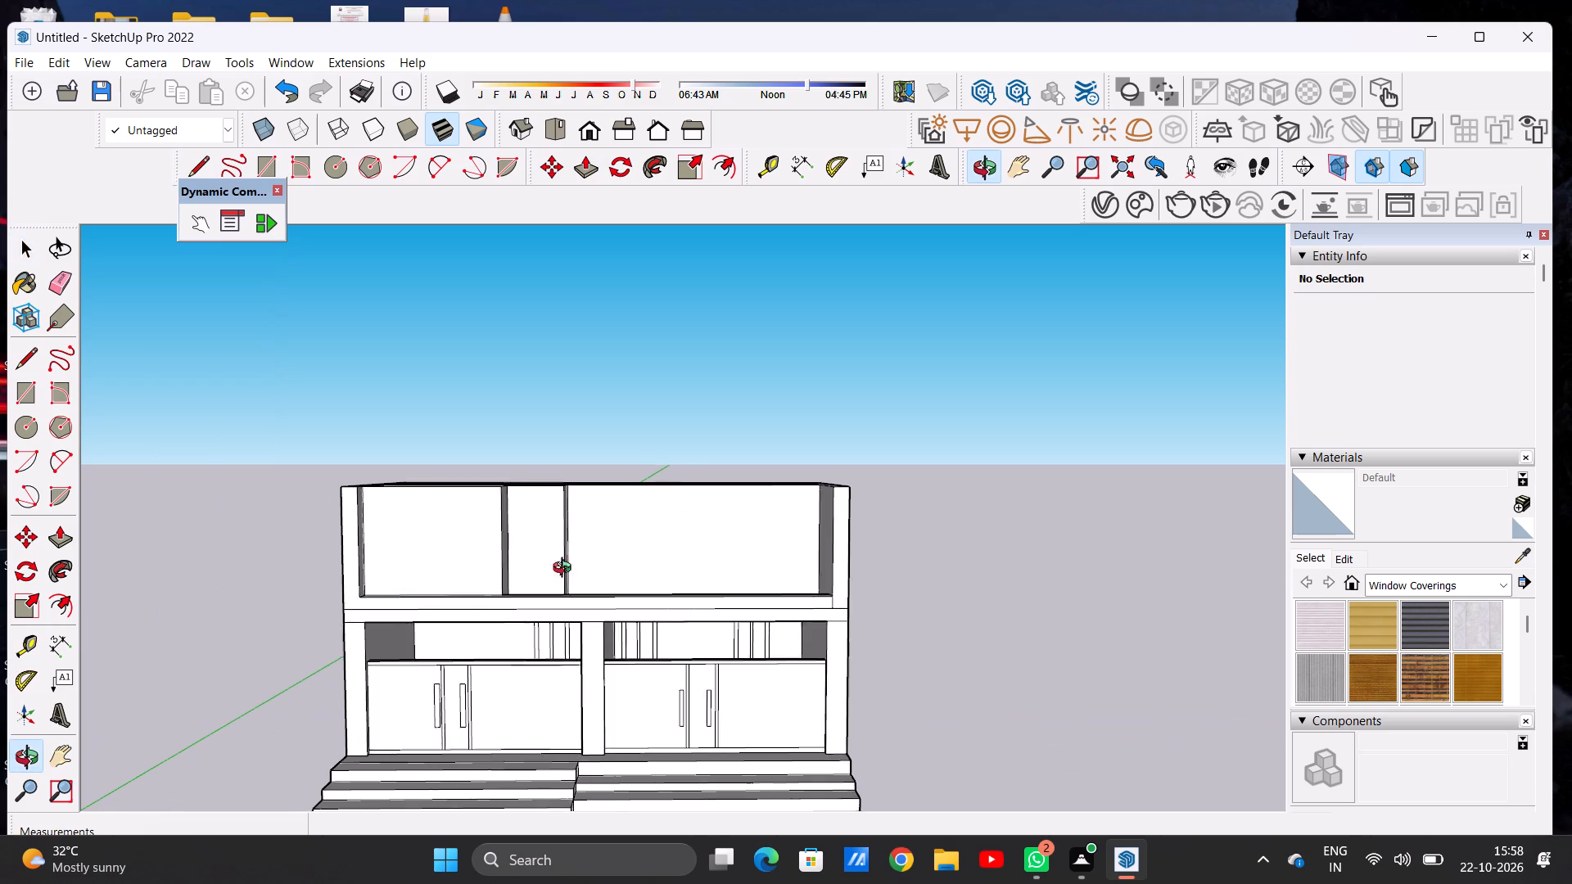
pyautogui.moveTo(566, 570); pyautogui.dragTo(411, 671, button='middle')
pyautogui.press('p')
pyautogui.scroll(3, 567, 489)
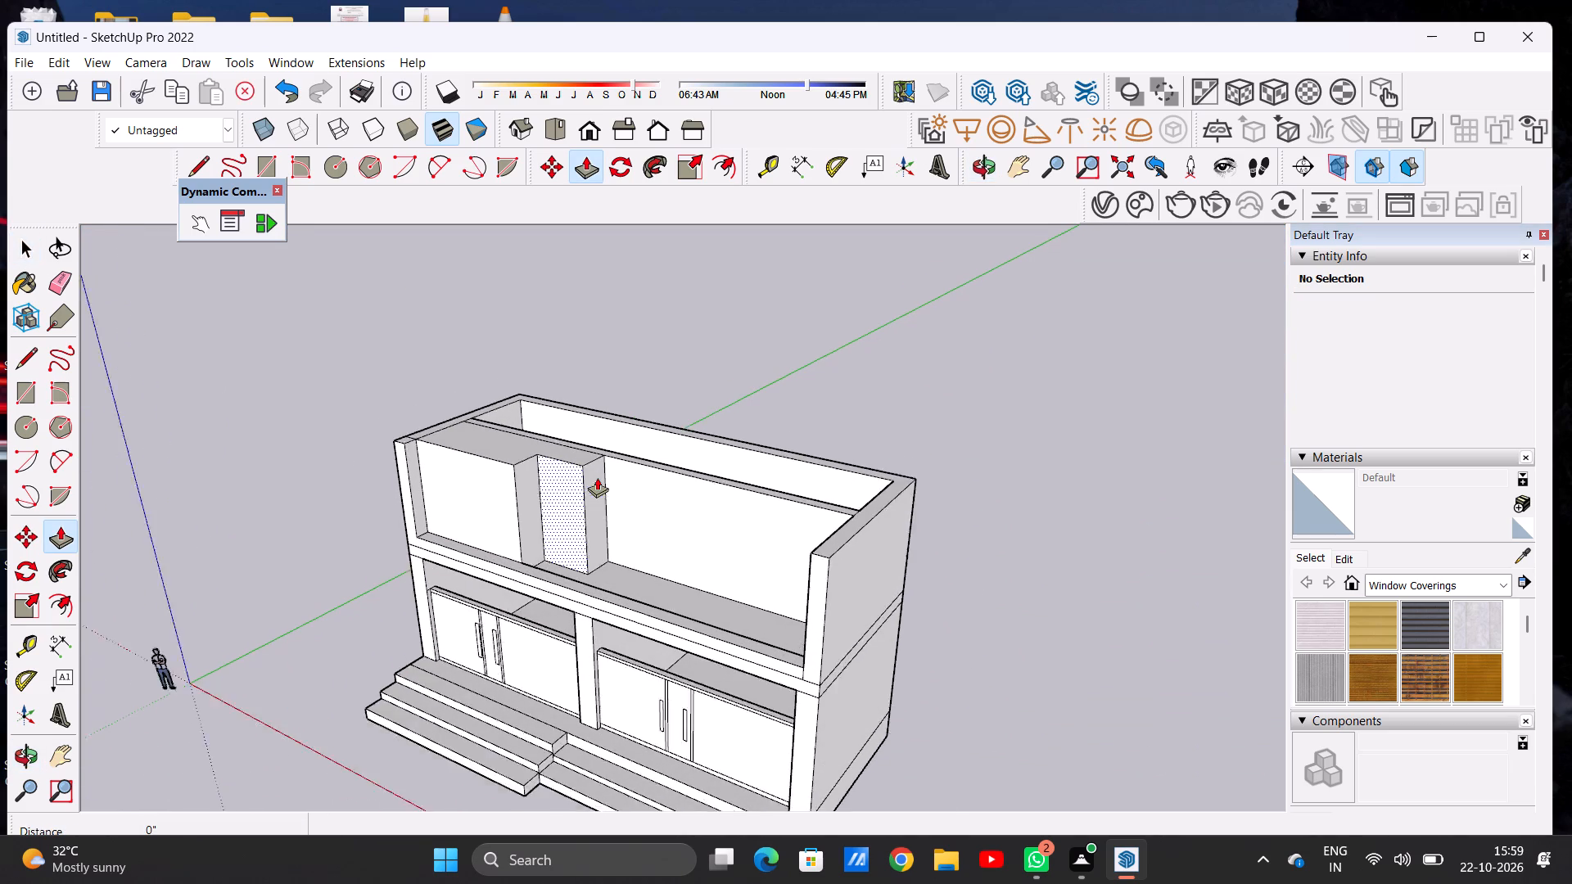
pyautogui.scroll(3, 597, 477)
pyautogui.click(593, 471)
pyautogui.click(647, 491)
pyautogui.press('space')
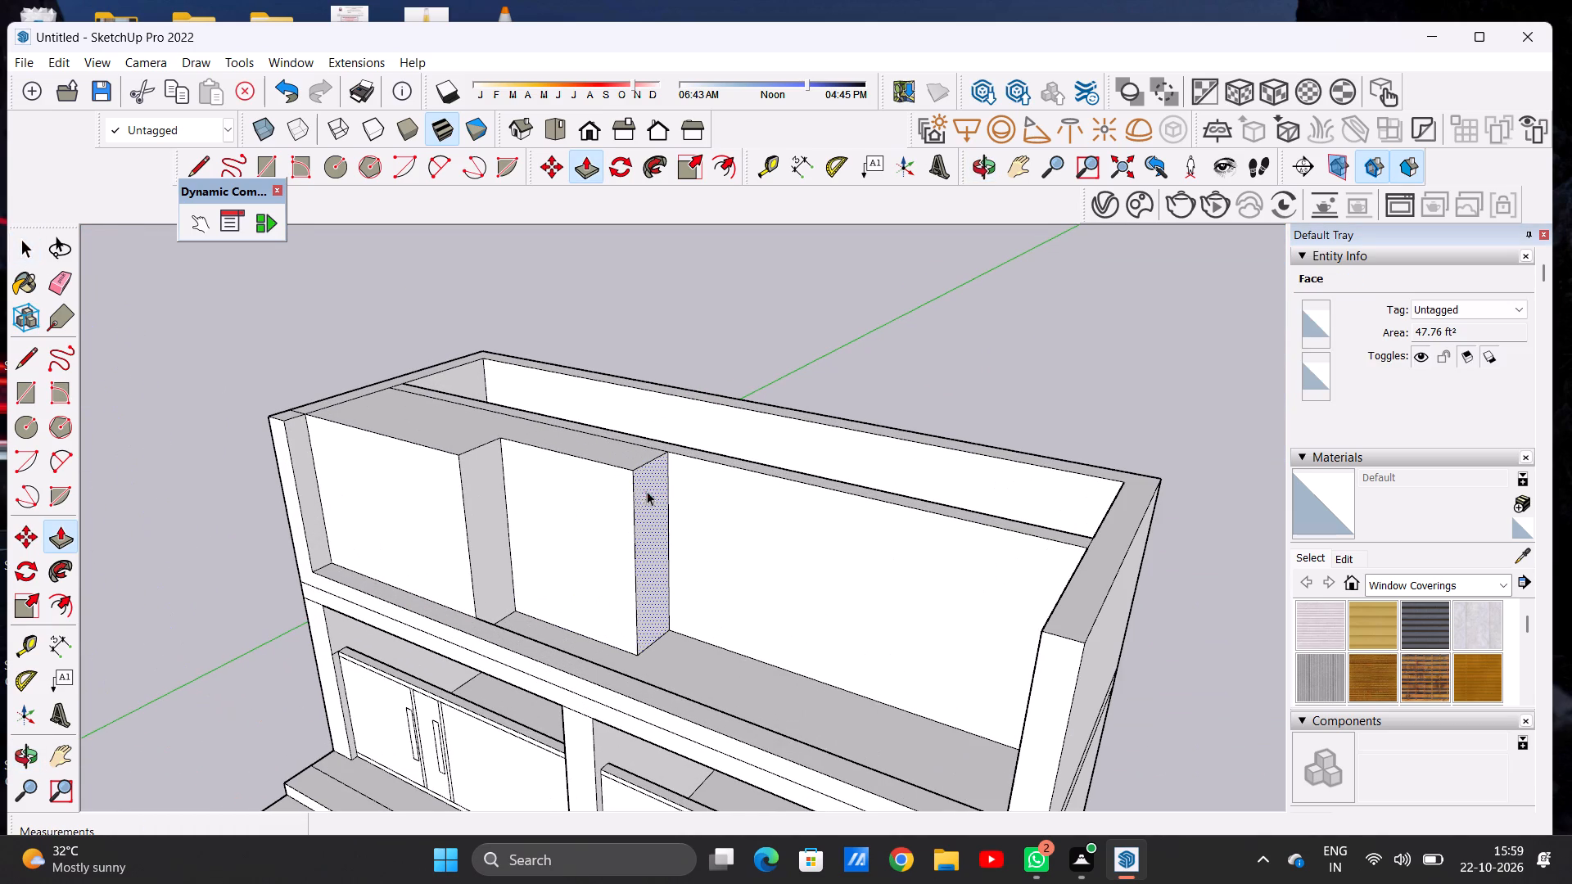
# Examine the stepped upper-storey block against the whole facade in front view.
pyautogui.scroll(-7, 628, 500)
pyautogui.moveTo(650, 529); pyautogui.dragTo(835, 465, button='middle')
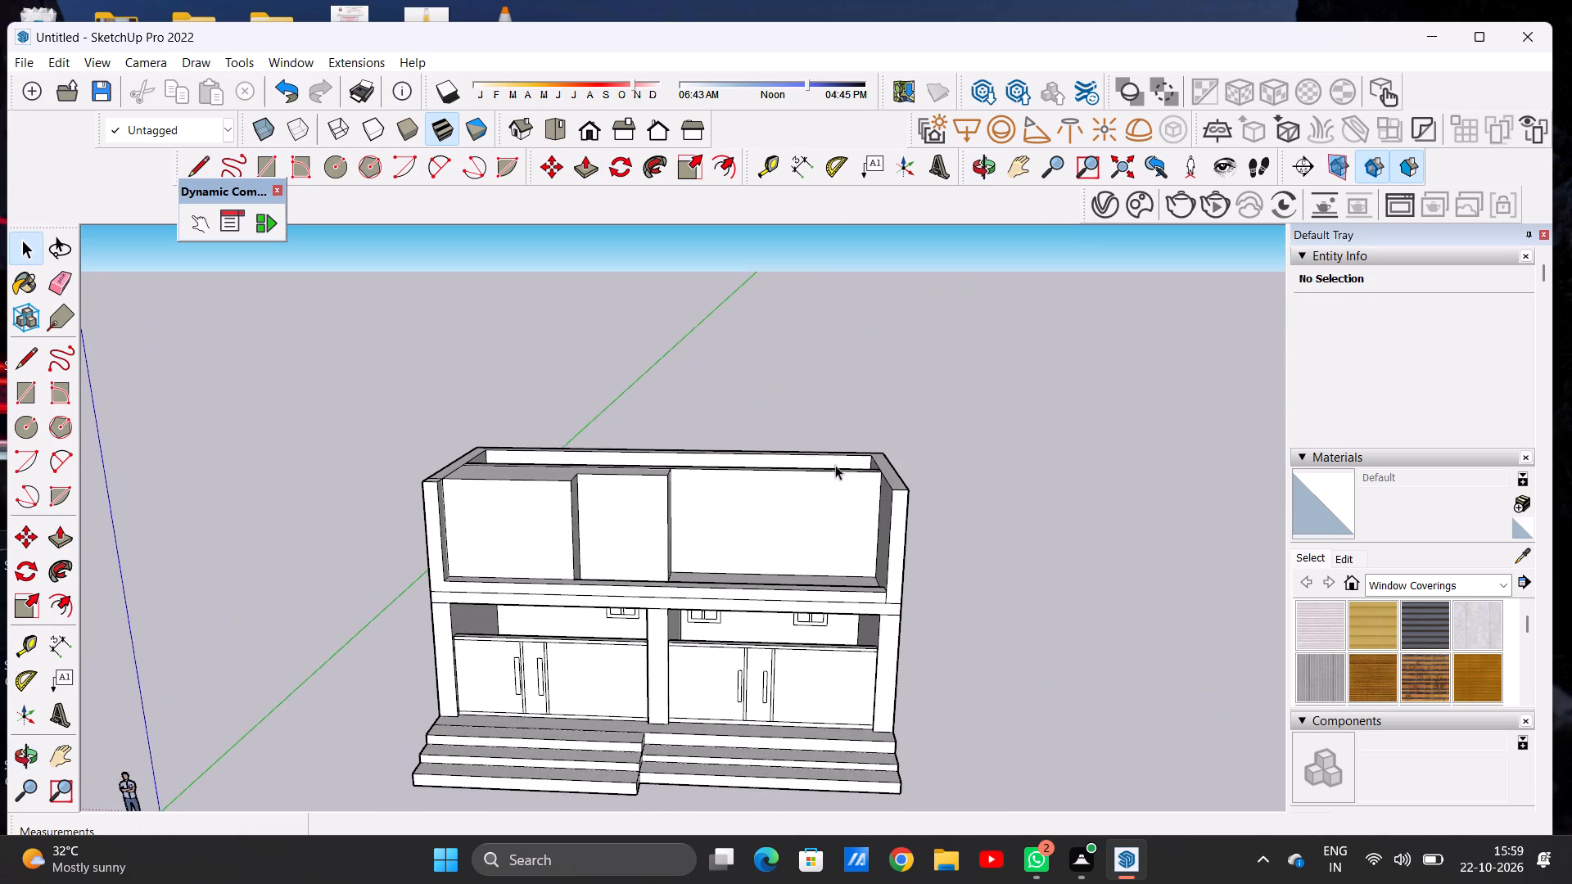
pyautogui.scroll(-6, 656, 511)
pyautogui.moveTo(654, 542); pyautogui.dragTo(689, 456, button='middle')
pyautogui.scroll(4, 744, 515)
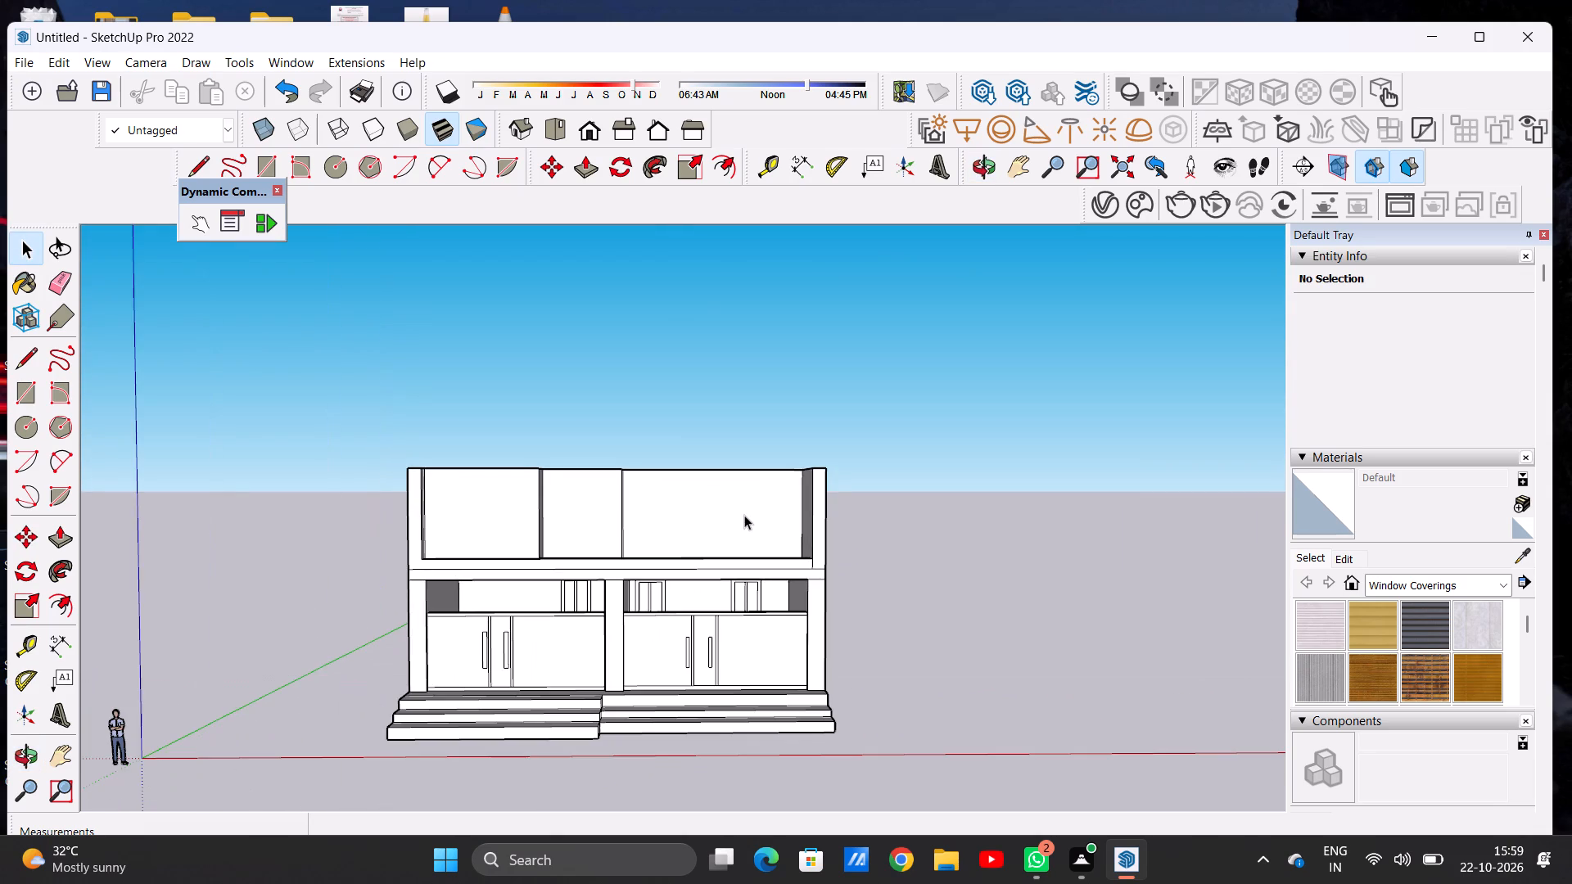
pyautogui.scroll(5, 744, 515)
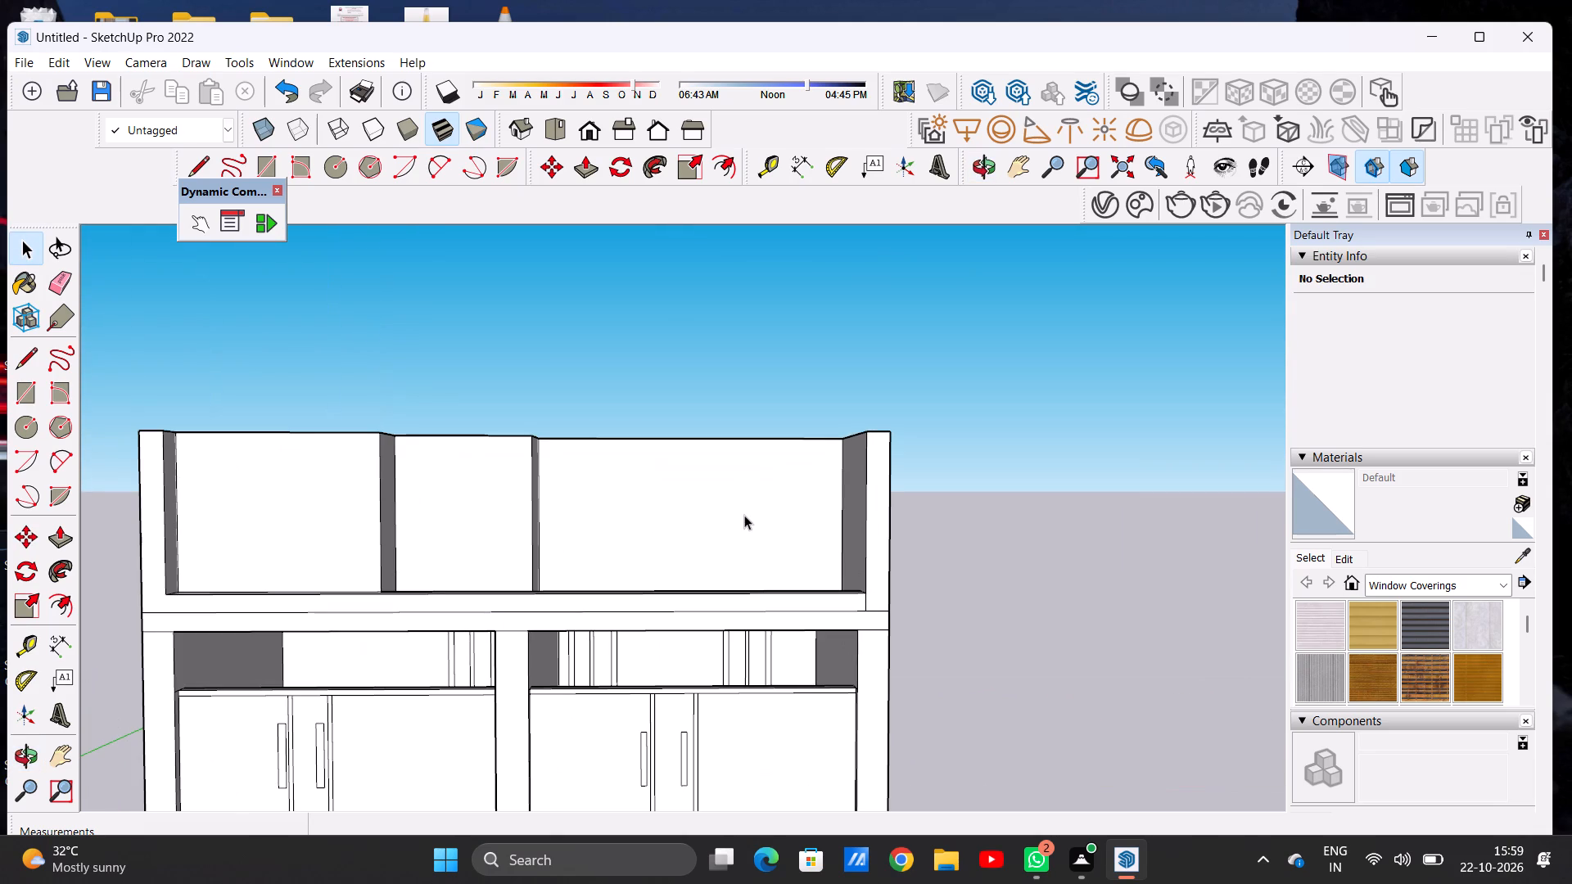
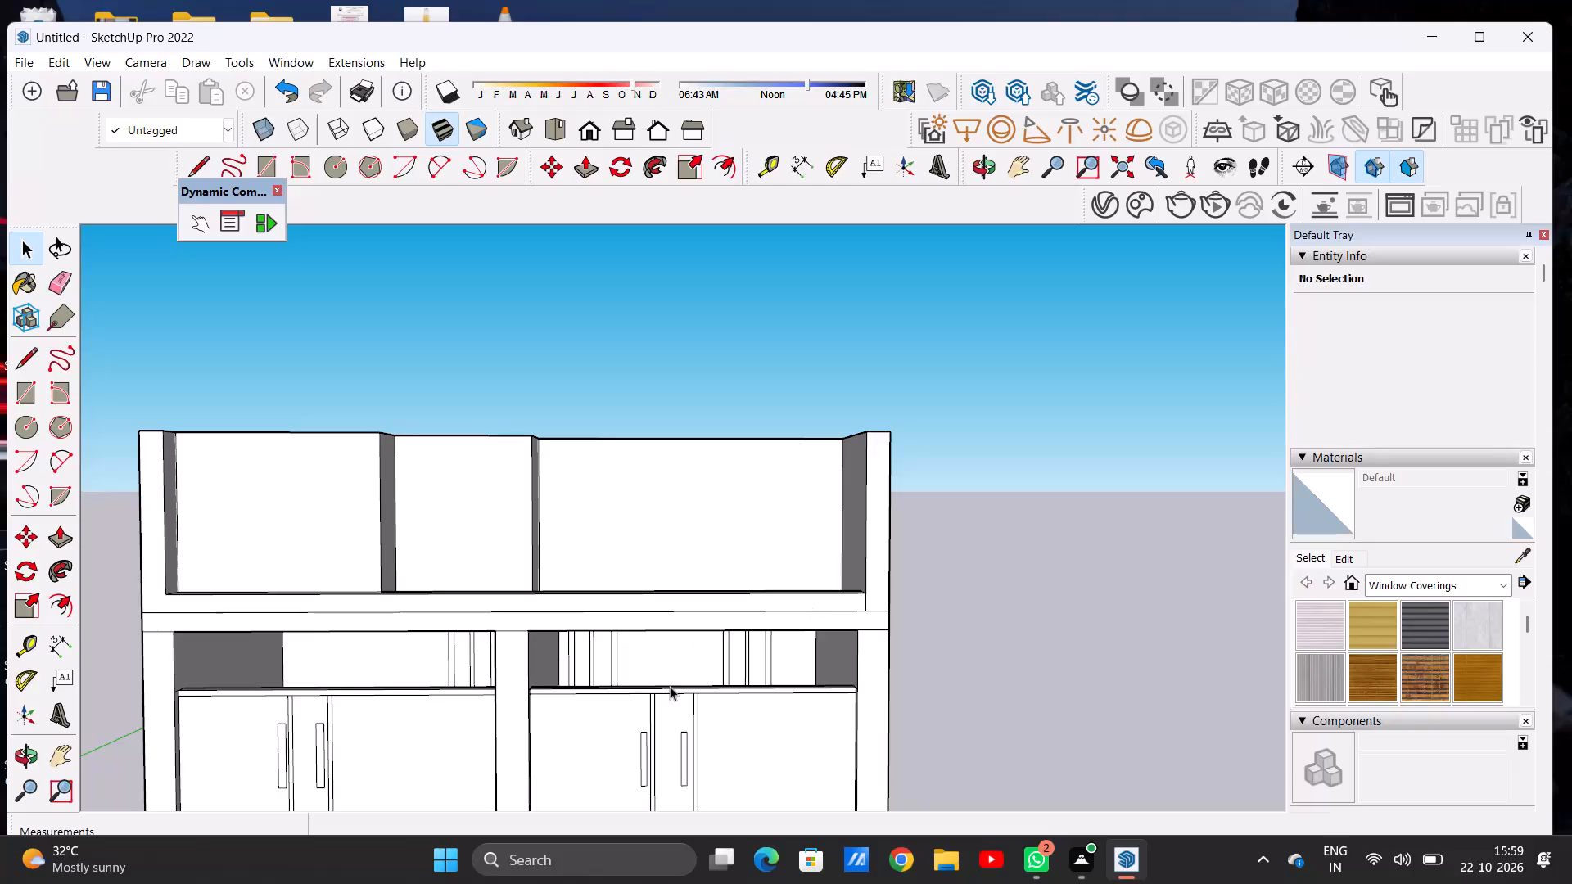
# Examine the upper-storey block, partition and parapet against the two-bay facade from the front, near and far.
pyautogui.scroll(-20, 634, 512)
pyautogui.scroll(-20, 634, 512)
pyautogui.scroll(-1, 639, 502)
pyautogui.scroll(1, 639, 502)
pyautogui.scroll(-1, 639, 502)
pyautogui.scroll(4, 639, 503)
pyautogui.scroll(-1, 639, 503)
pyautogui.scroll(19, 639, 503)
pyautogui.scroll(-1, 558, 526)
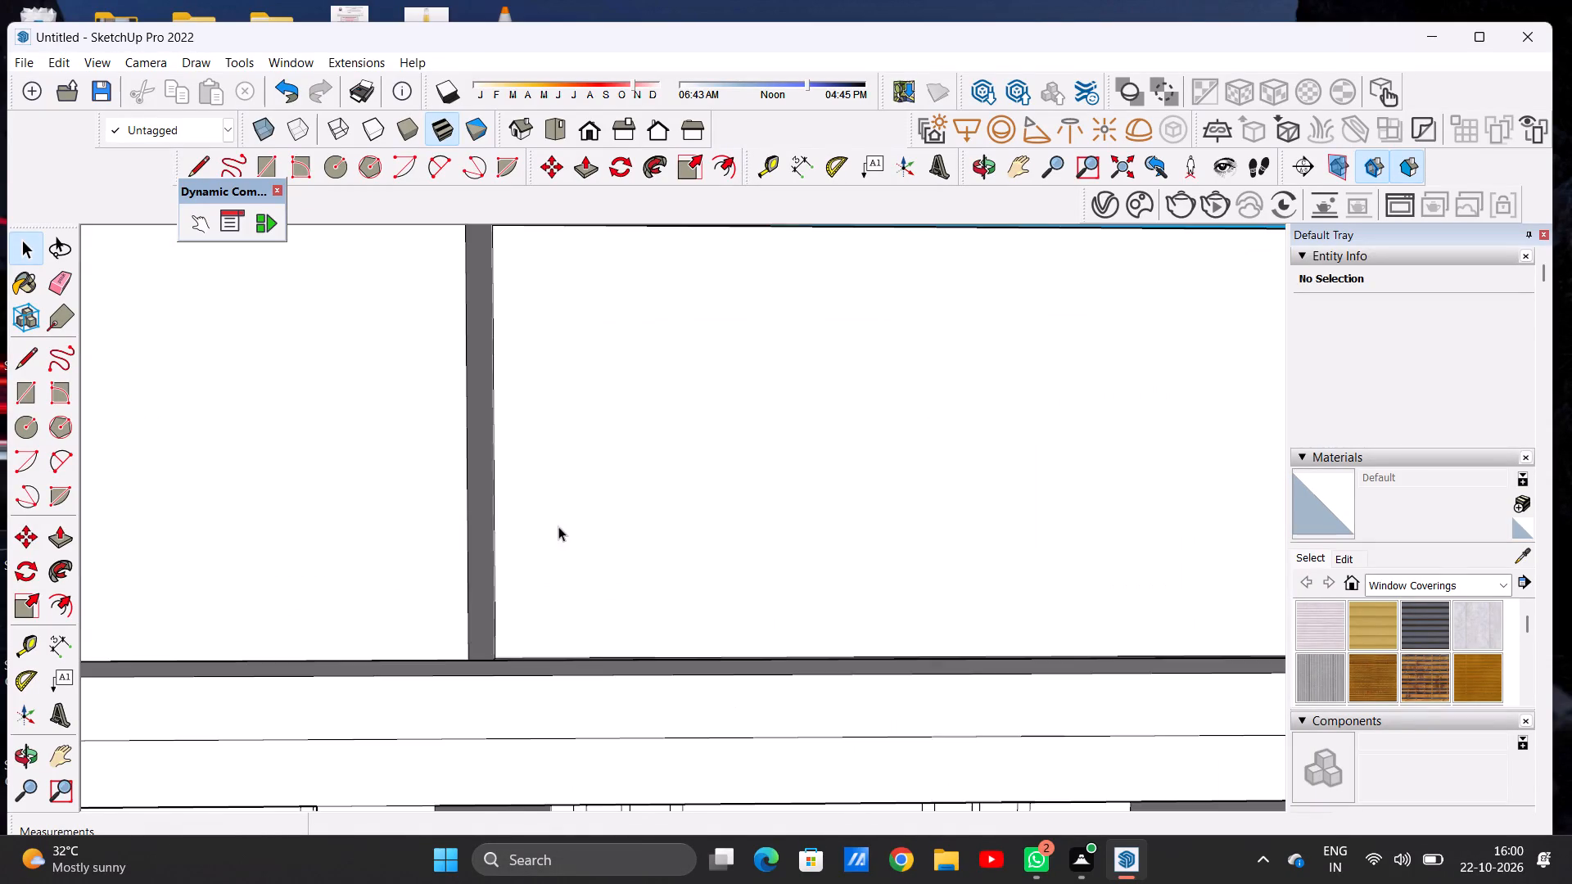
pyautogui.scroll(-11, 627, 468)
pyautogui.scroll(1, 640, 470)
pyautogui.scroll(-9, 640, 470)
pyautogui.scroll(1, 659, 467)
pyautogui.scroll(-2, 659, 467)
pyautogui.scroll(6, 652, 475)
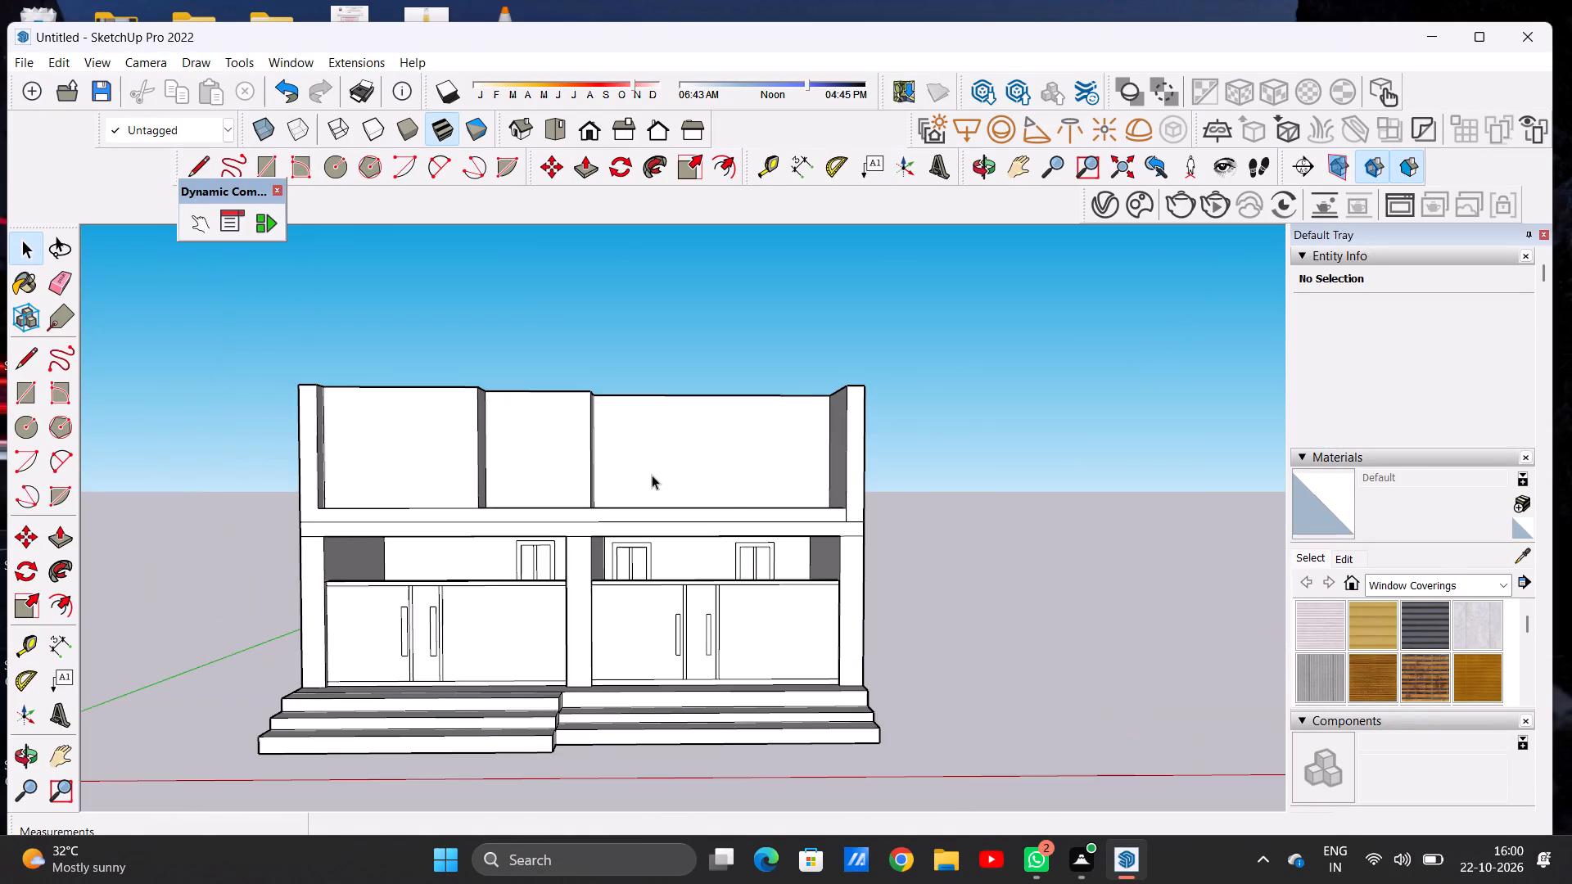
pyautogui.scroll(2, 652, 475)
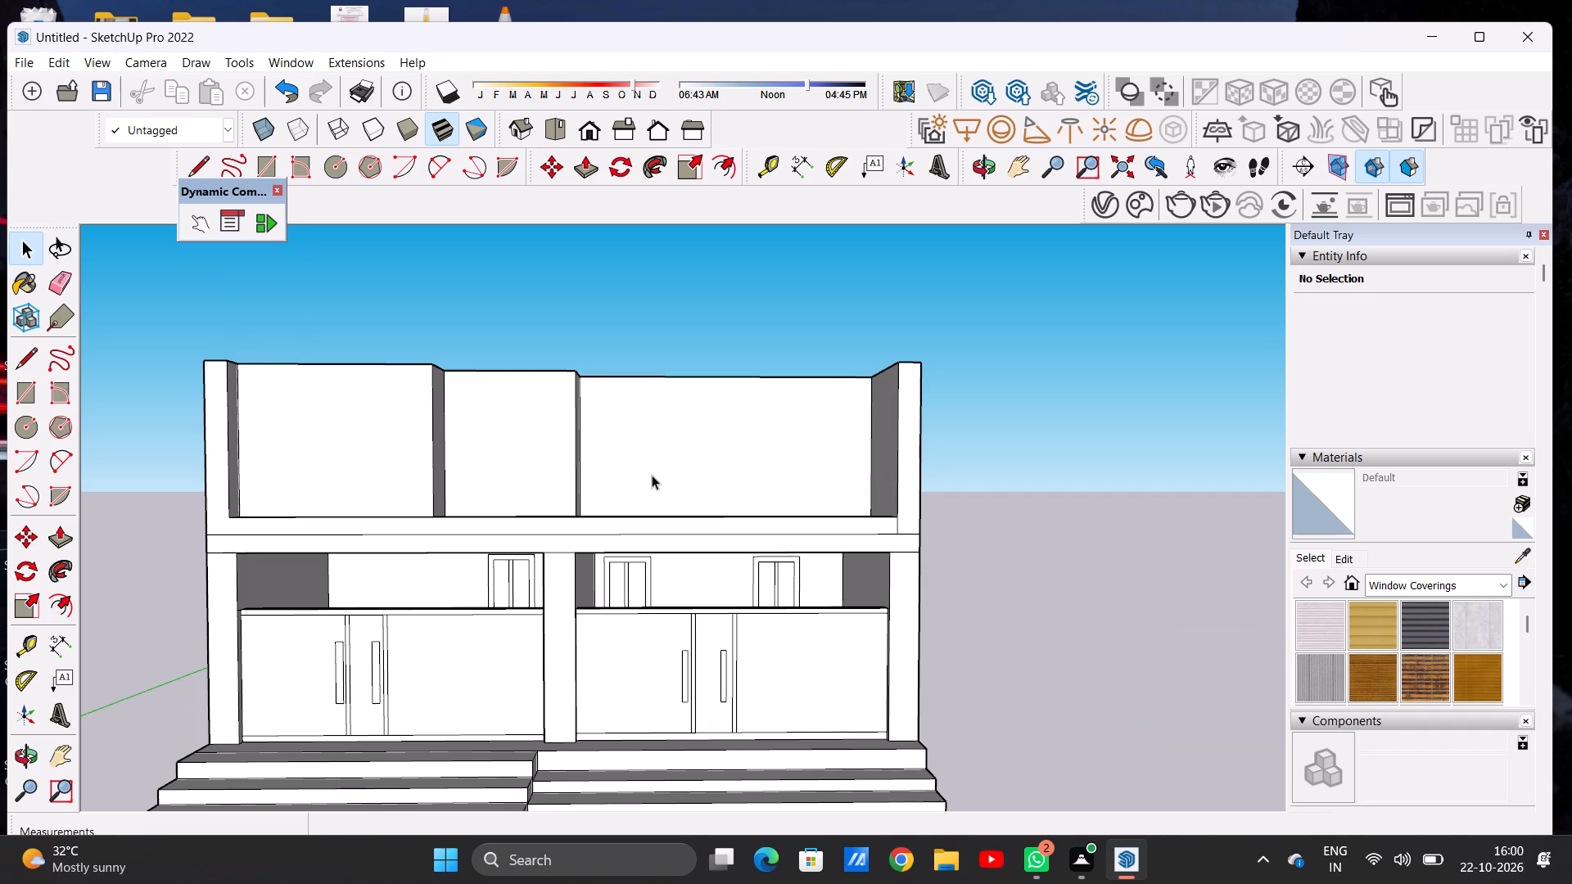
pyautogui.scroll(-5, 652, 475)
pyautogui.scroll(9, 652, 475)
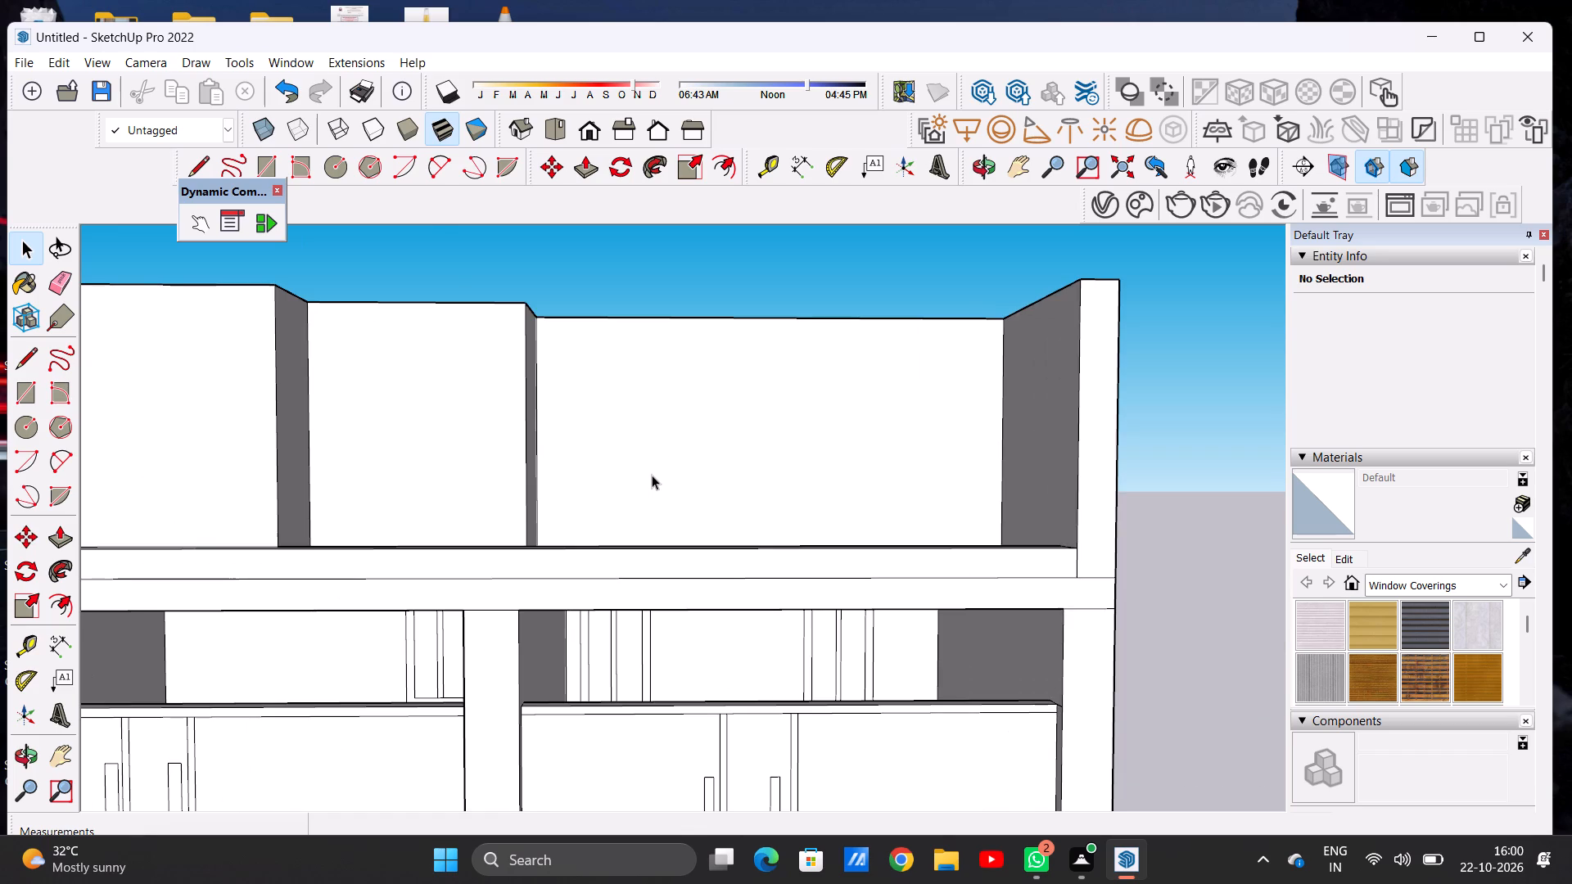
pyautogui.scroll(-6, 652, 475)
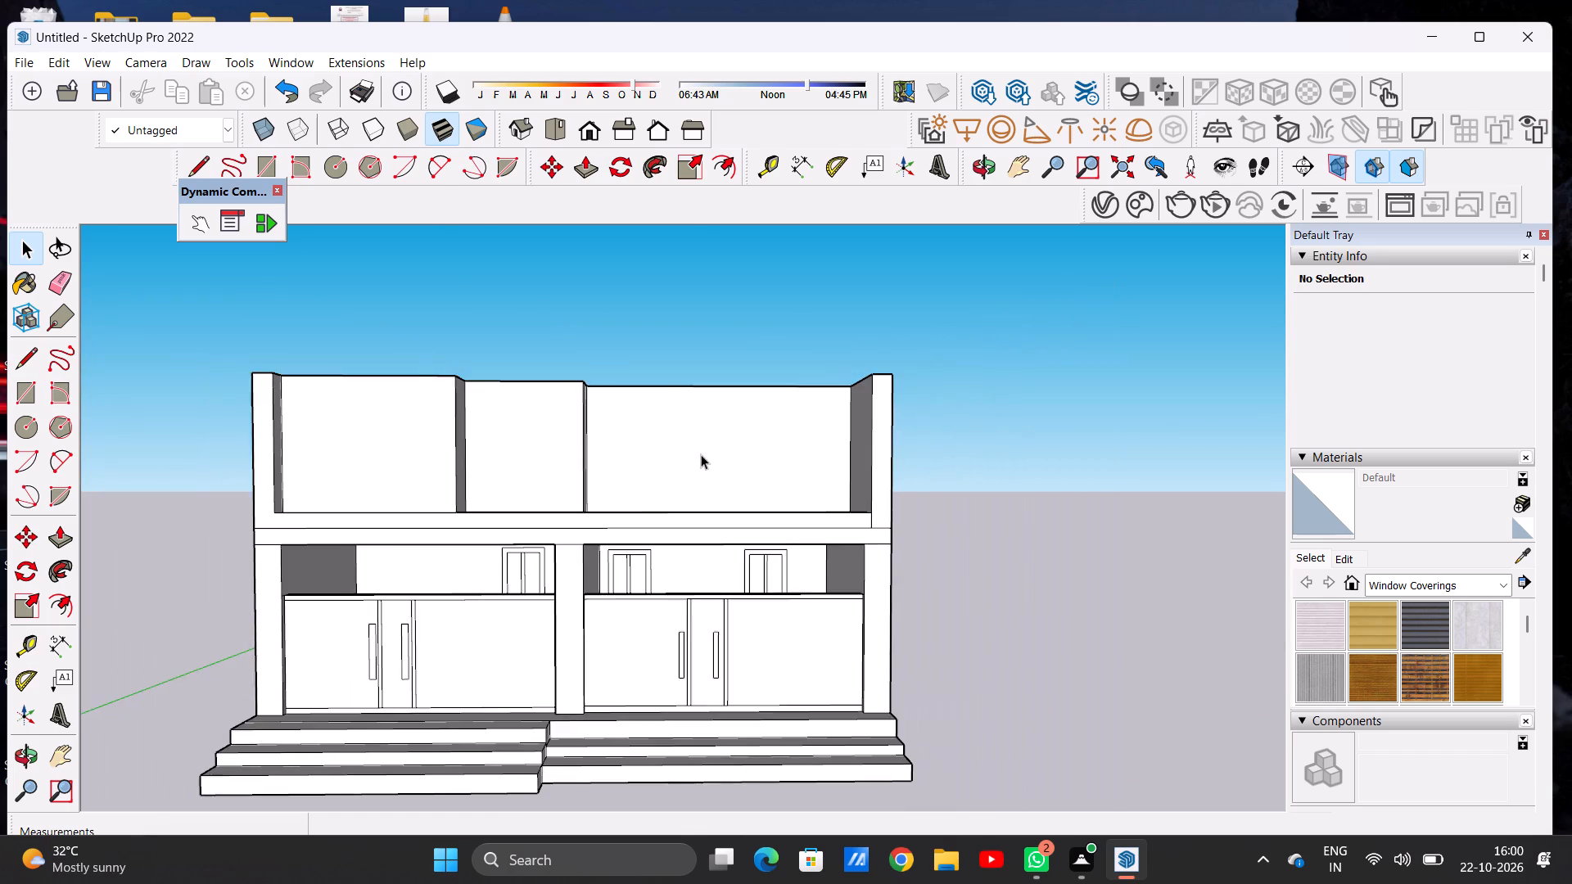
pyautogui.scroll(9, 701, 454)
pyautogui.scroll(-6, 701, 454)
pyautogui.moveTo(701, 454); pyautogui.dragTo(705, 548, button='middle')
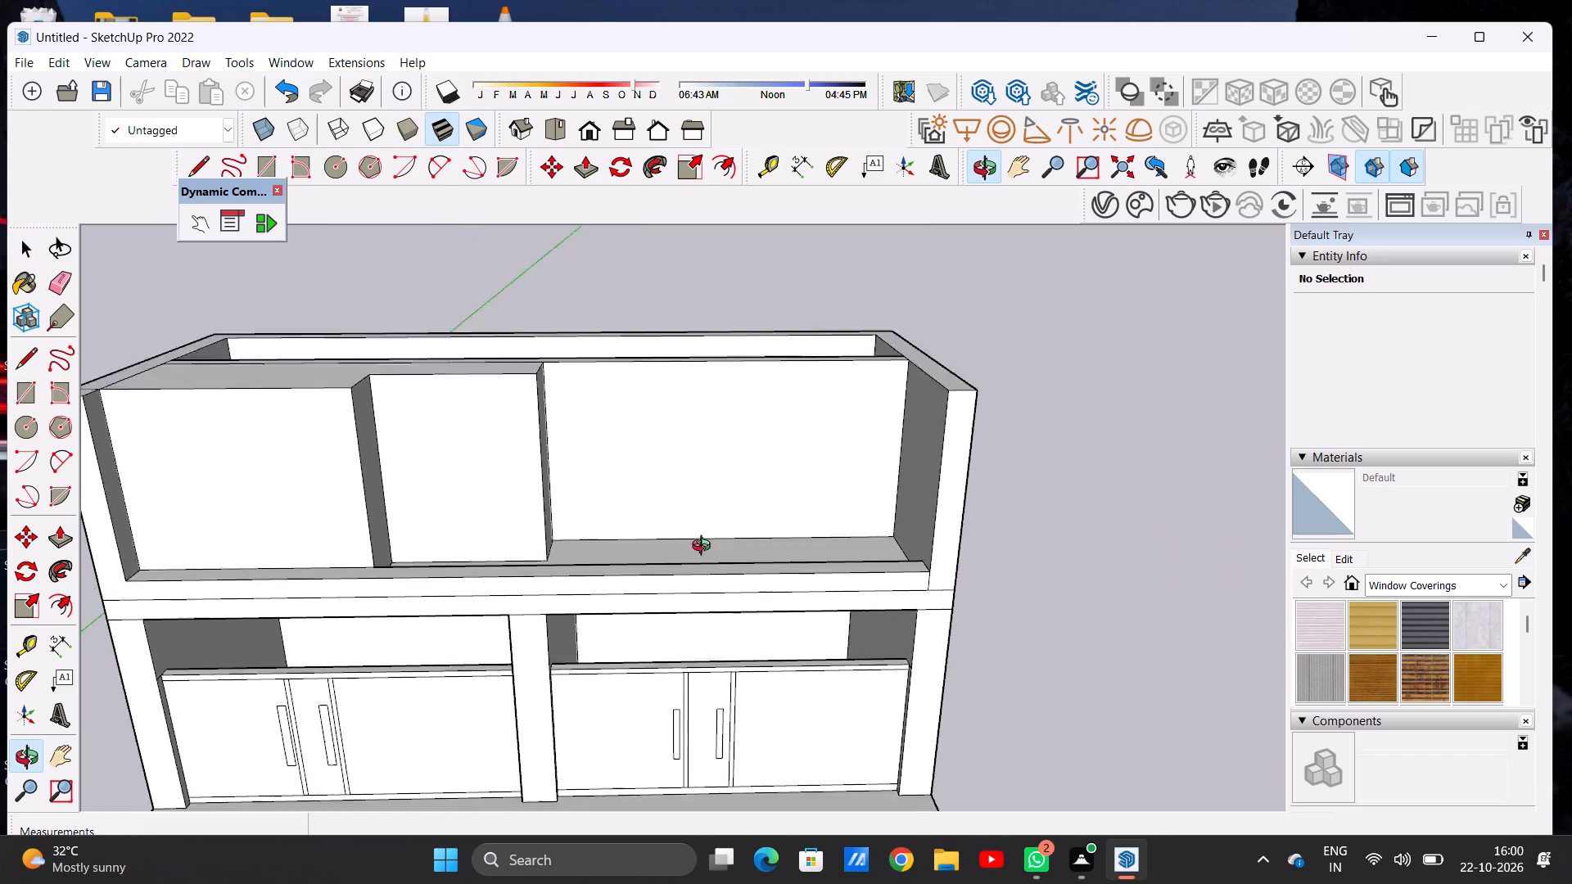
pyautogui.moveTo(705, 548); pyautogui.dragTo(701, 442, button='middle')
pyautogui.scroll(3, 700, 442)
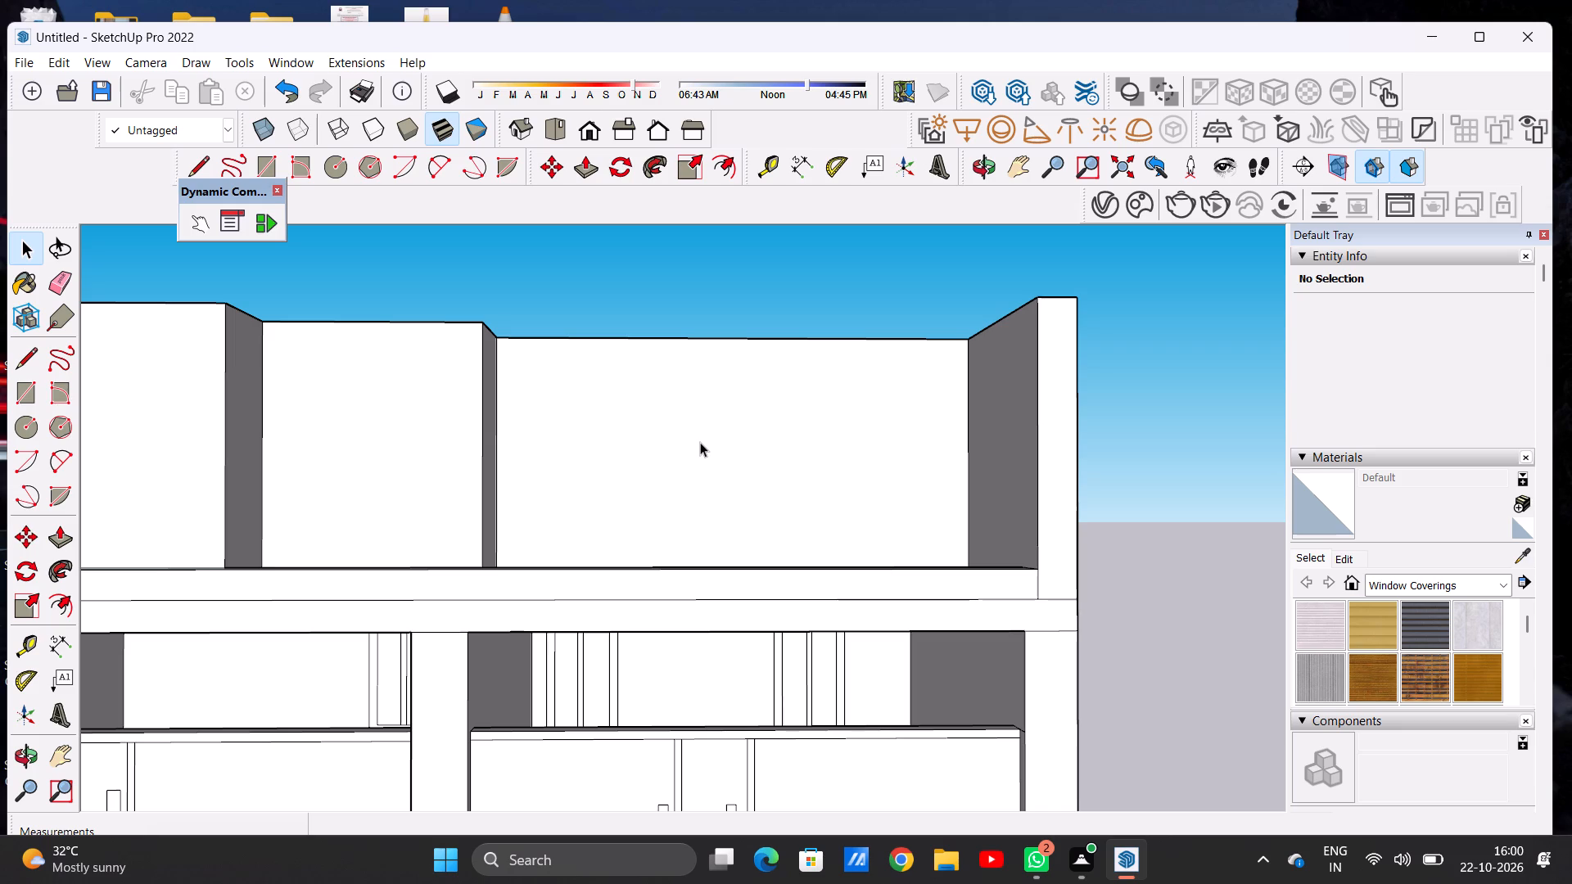
pyautogui.scroll(-20, 700, 442)
pyautogui.scroll(-2, 700, 442)
pyautogui.scroll(-12, 838, 500)
pyautogui.scroll(6, 682, 452)
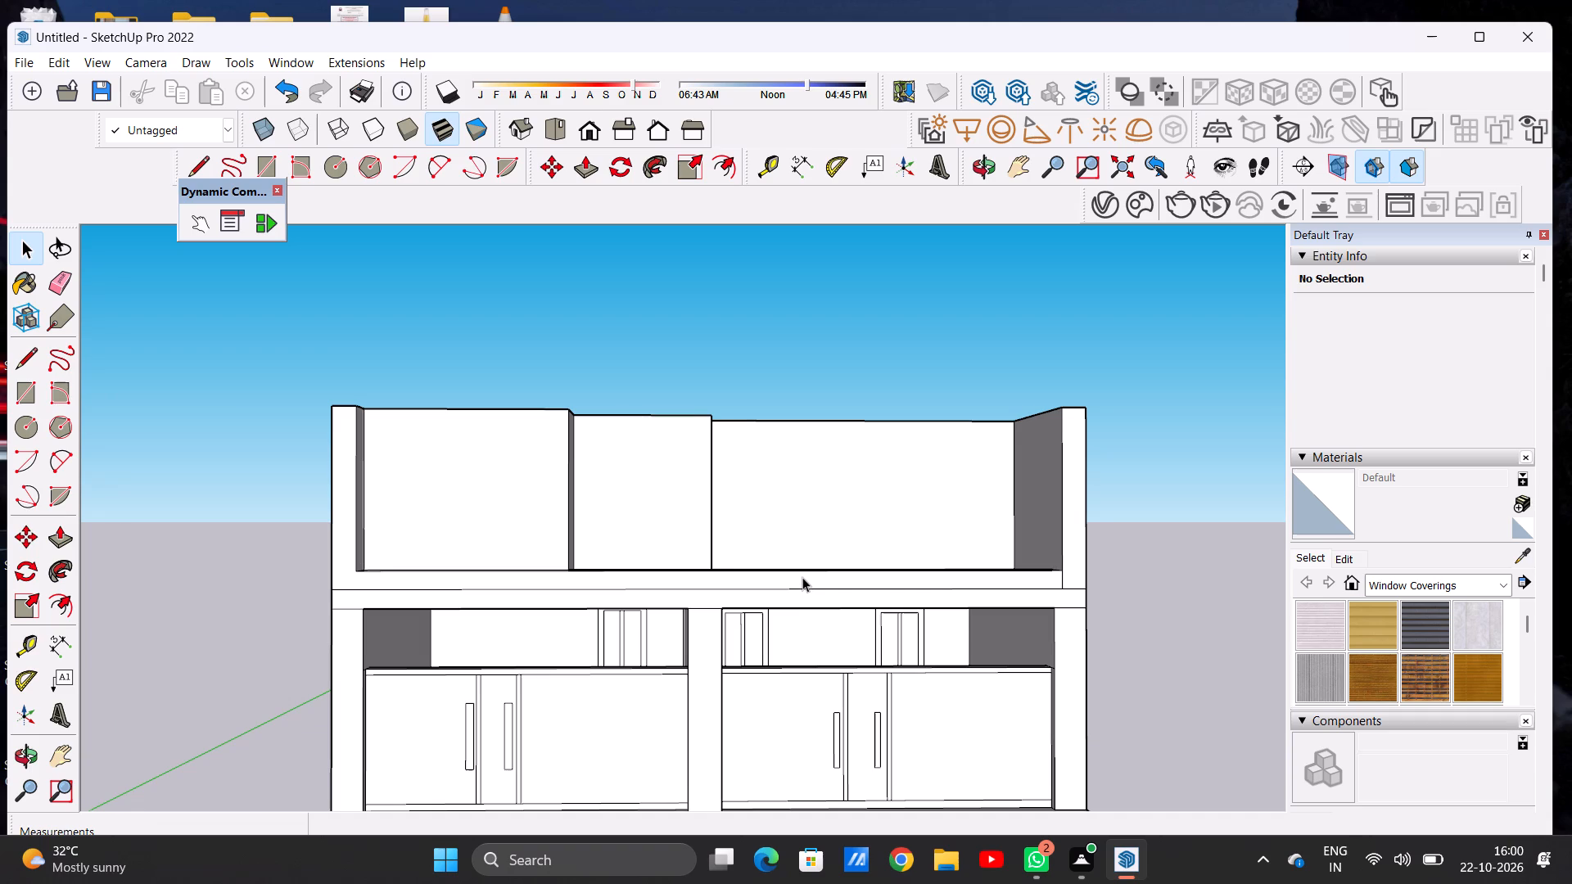
pyautogui.scroll(-5, 802, 577)
# Push/Pull the upper storey's L-shaped front face, covering the first bay's corner pier and the parapet, outward about 1' 5 5/8".
pyautogui.moveTo(517, 609); pyautogui.dragTo(821, 770, button='middle')
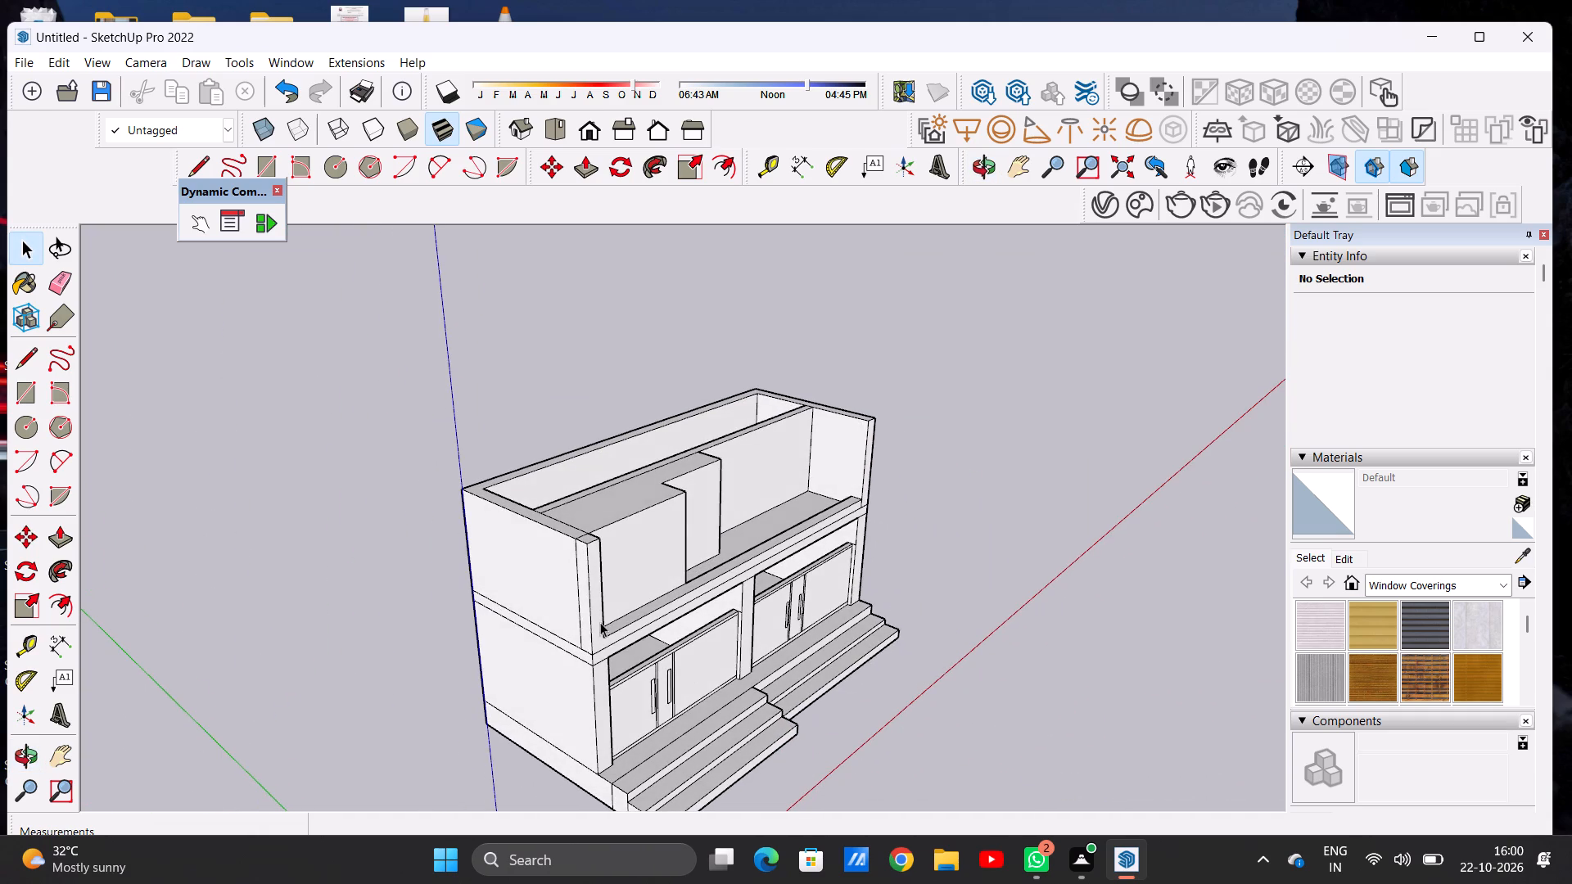
pyautogui.scroll(13, 602, 622)
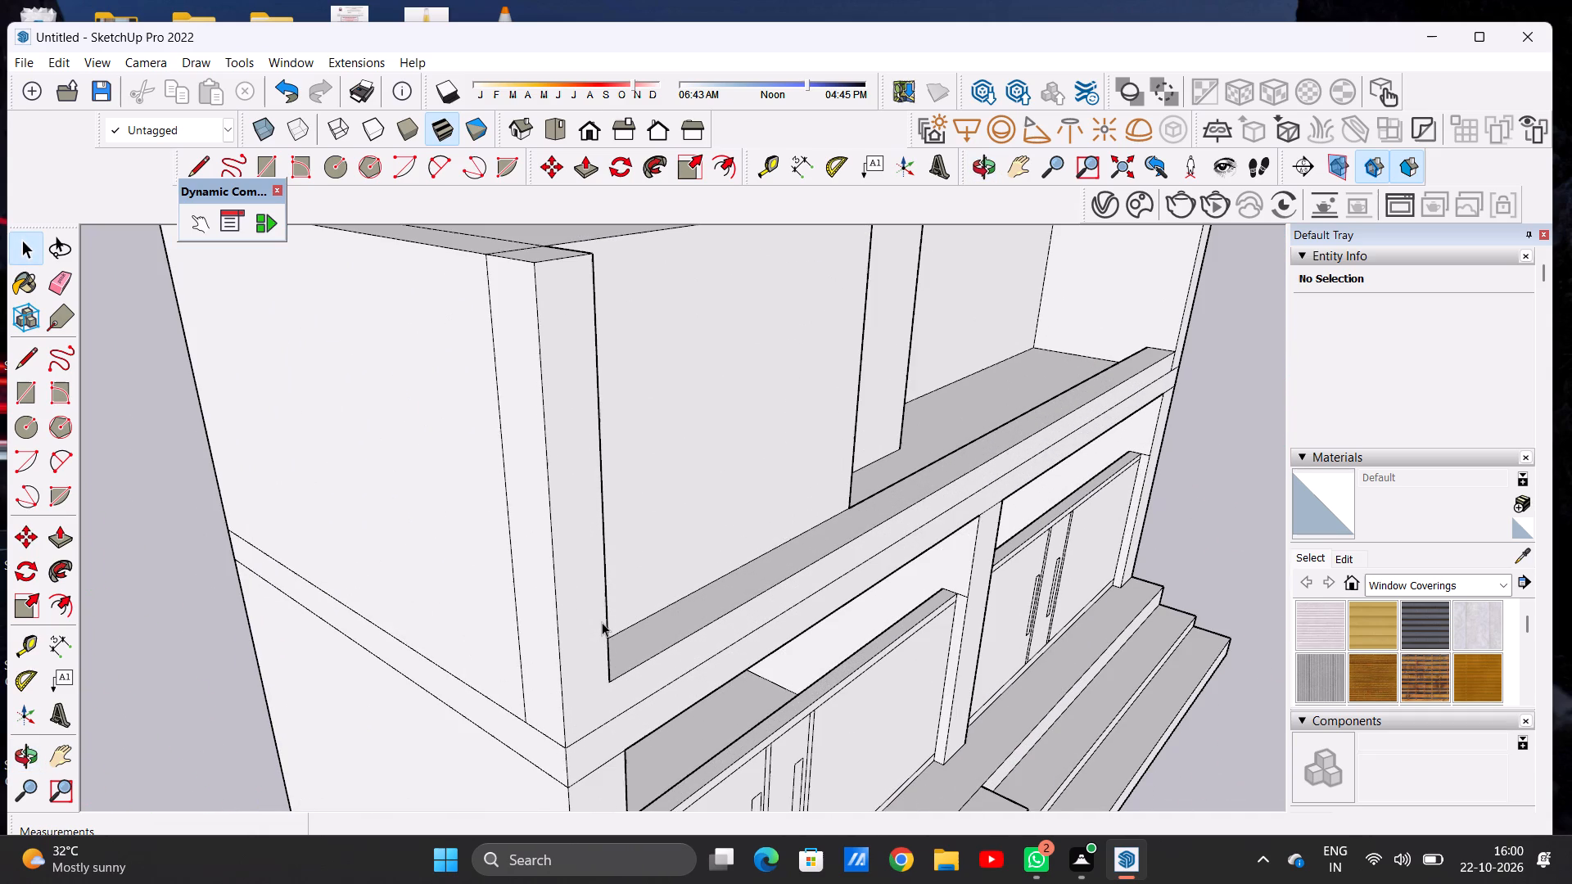
pyautogui.scroll(-4, 602, 622)
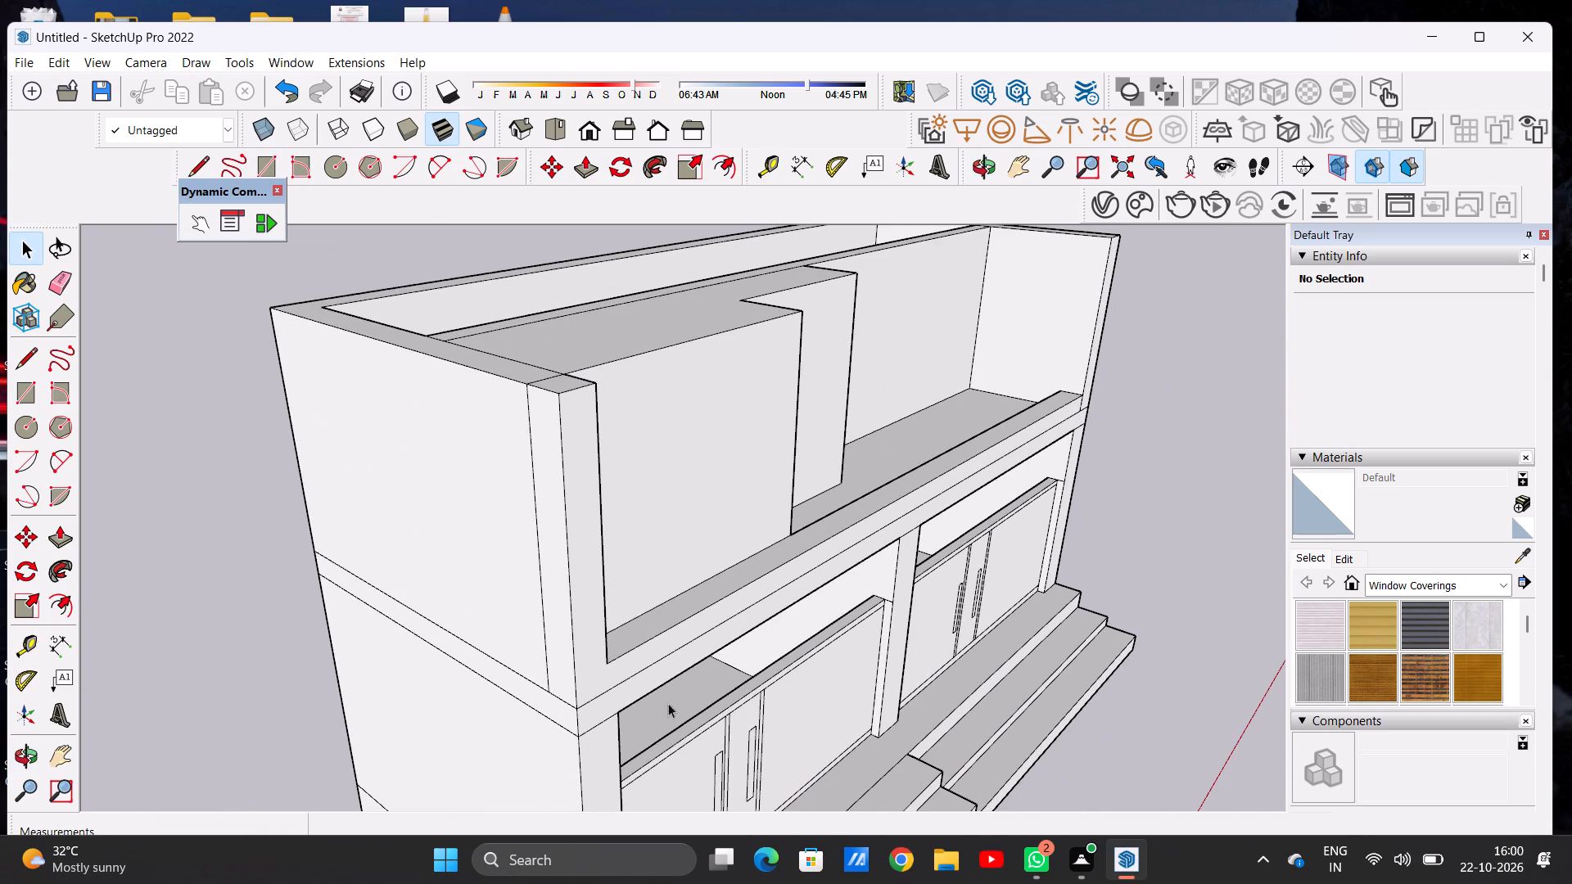
pyautogui.moveTo(644, 709); pyautogui.dragTo(630, 681, button='middle')
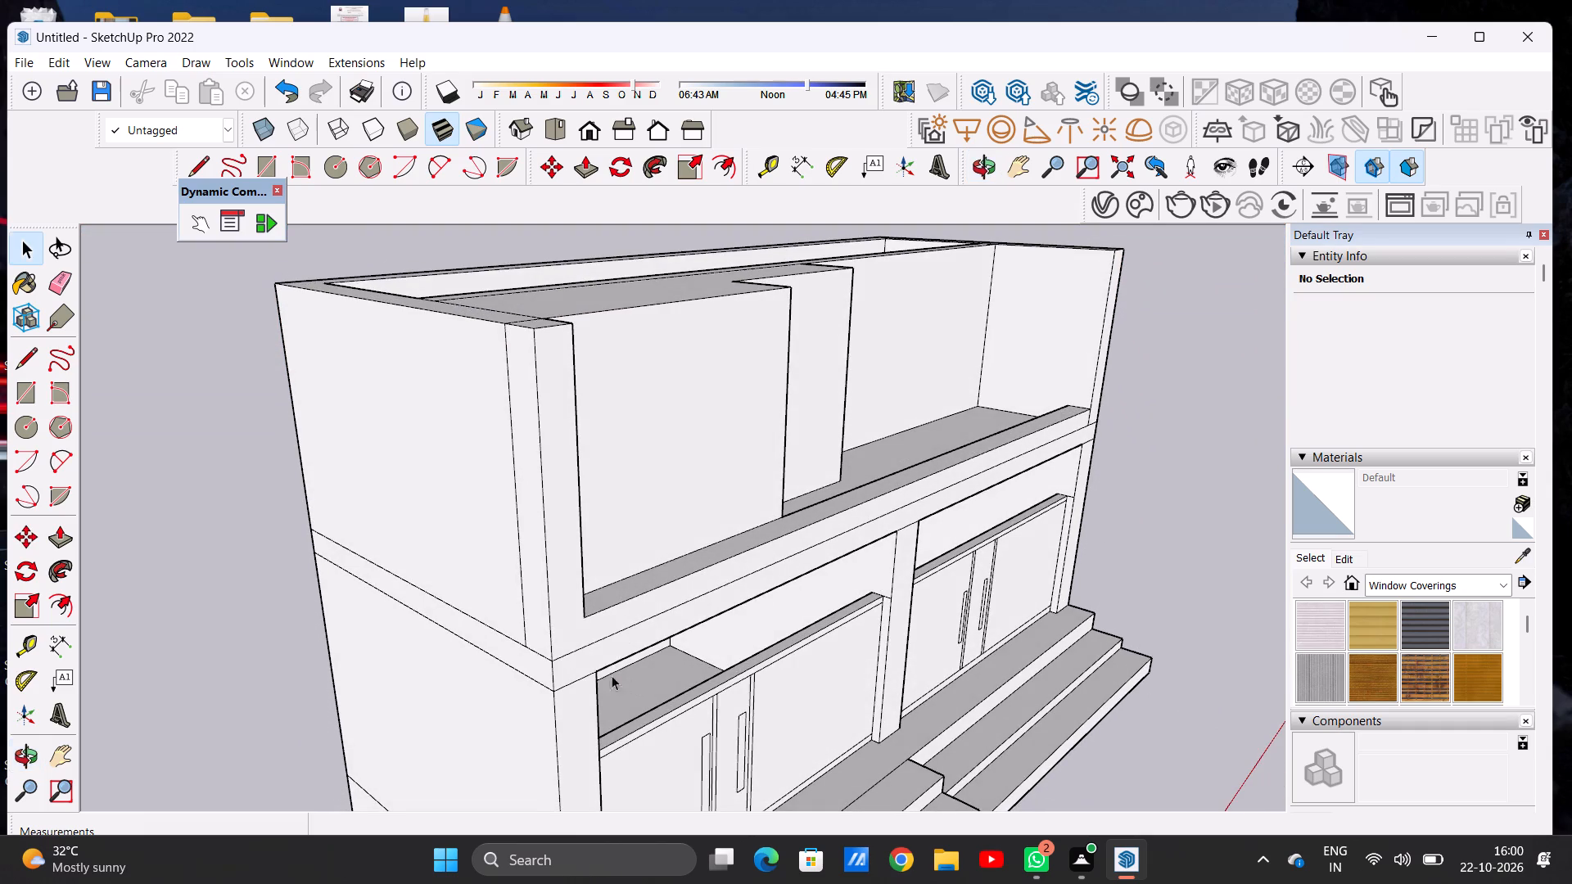
pyautogui.scroll(7, 562, 623)
pyautogui.press('p')
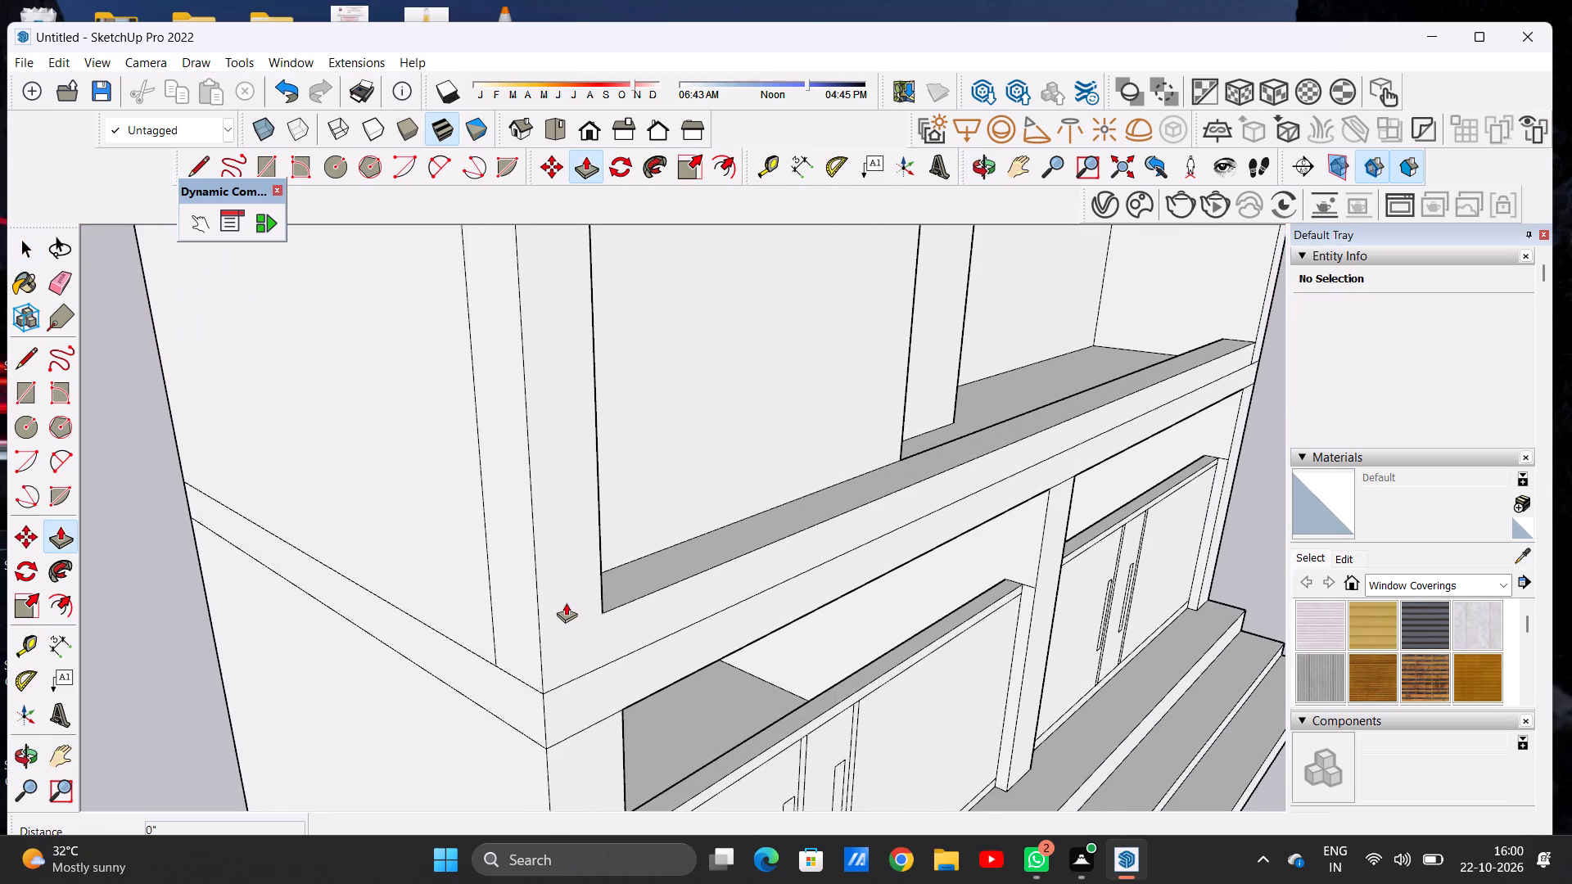
pyautogui.click(566, 602)
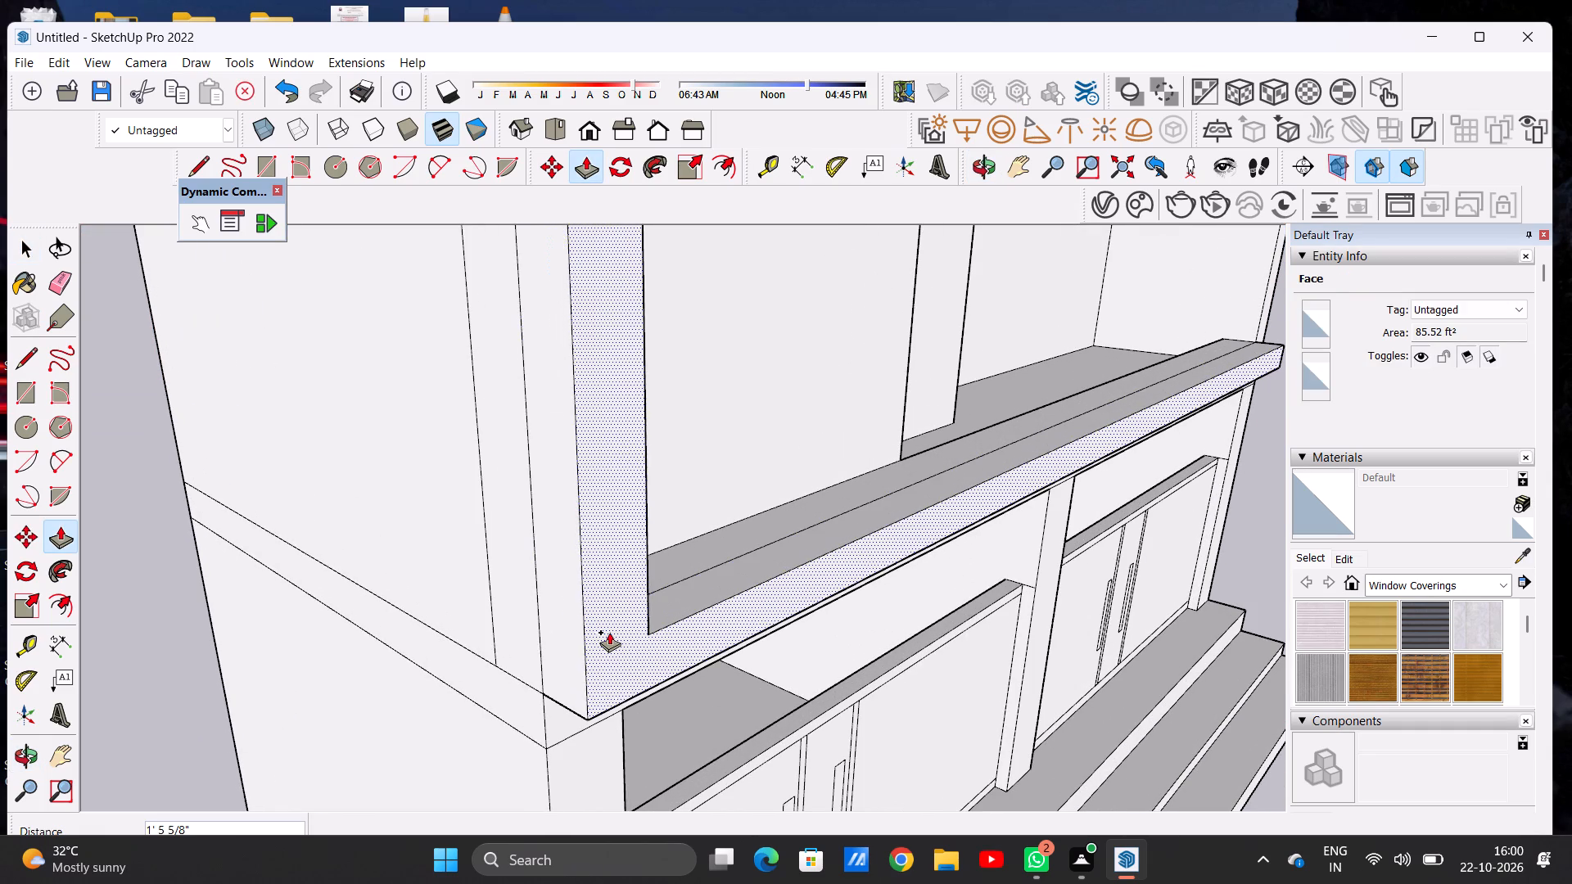
pyautogui.click(612, 634)
pyautogui.press('space')
# Push/Pull the front face of the upper block's larger section outward over the parapet ledge by about 1' 8 5/16".
pyautogui.scroll(-7, 604, 634)
pyautogui.moveTo(734, 626); pyautogui.dragTo(480, 575, button='middle')
pyautogui.scroll(-6, 591, 643)
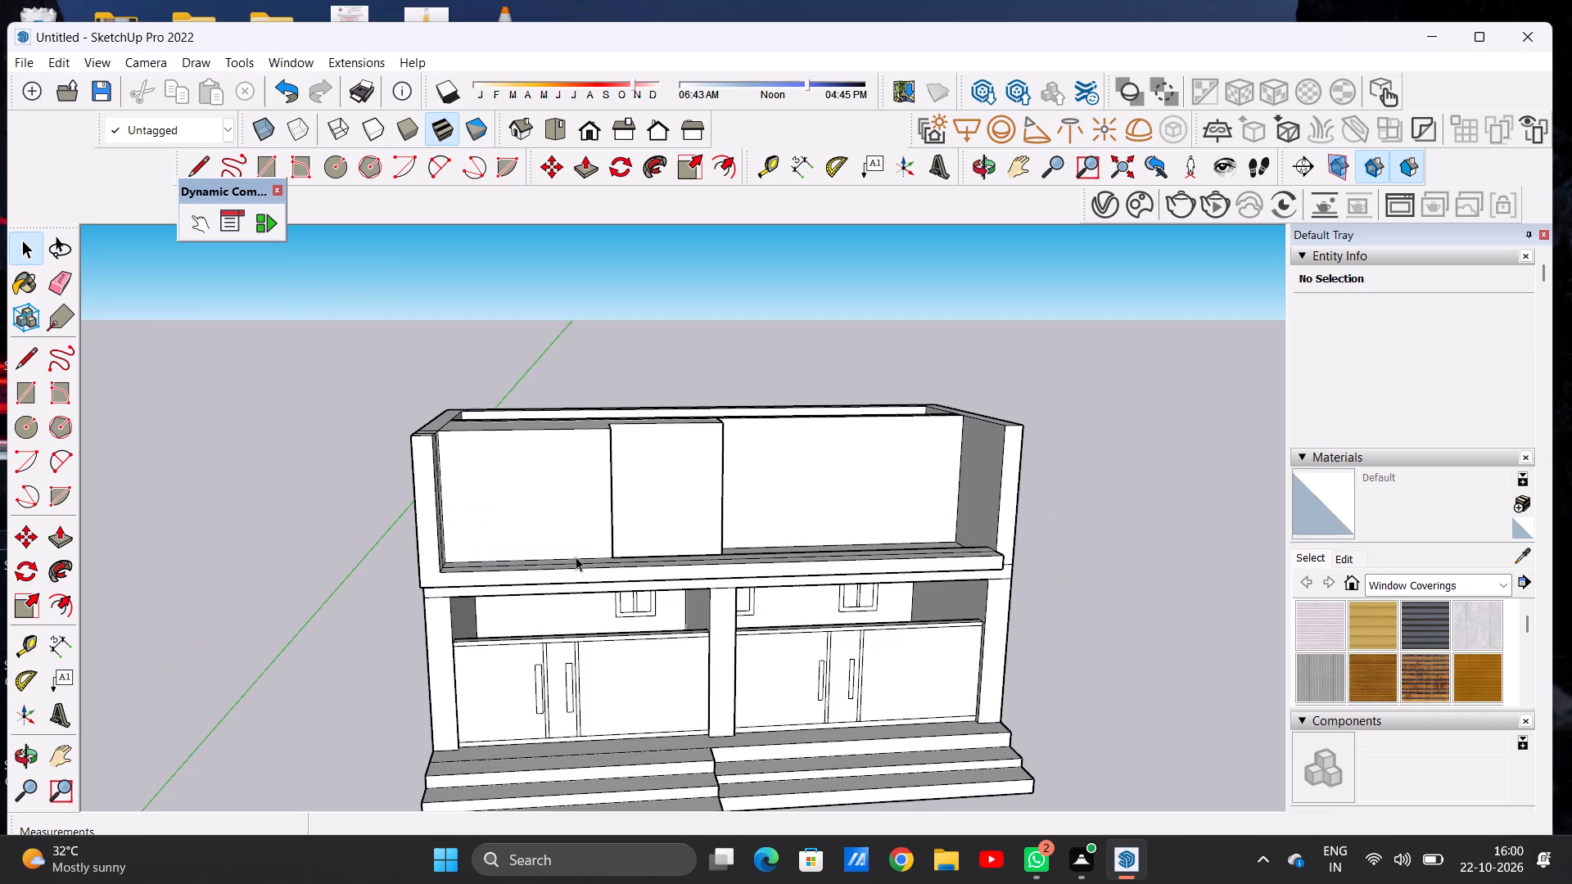
pyautogui.moveTo(576, 557); pyautogui.dragTo(378, 677, button='middle')
pyautogui.scroll(8, 588, 562)
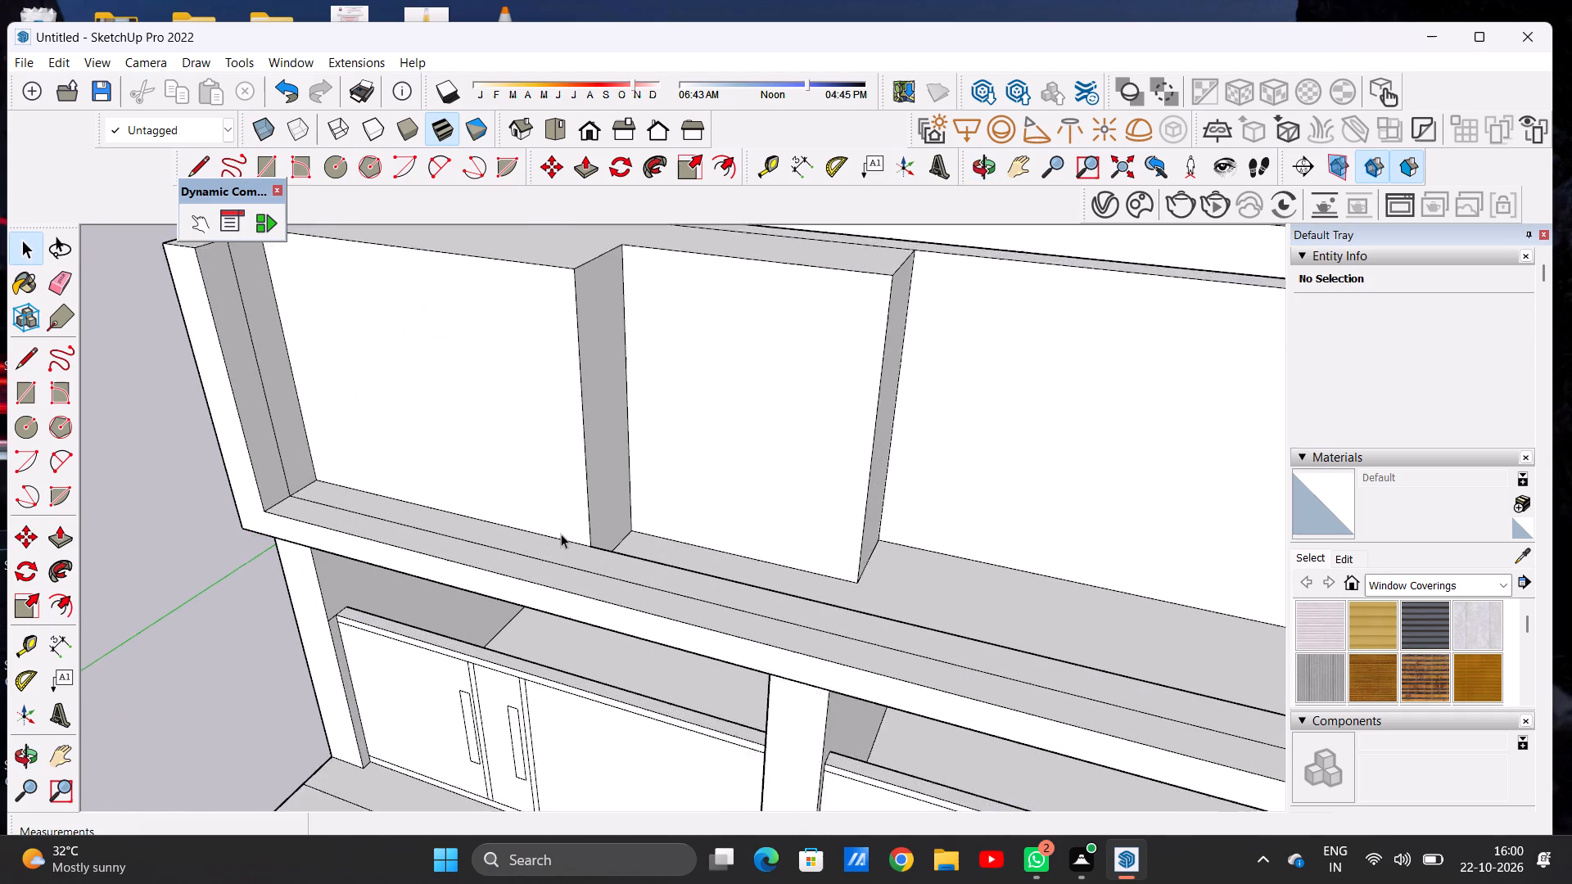
pyautogui.scroll(7, 561, 534)
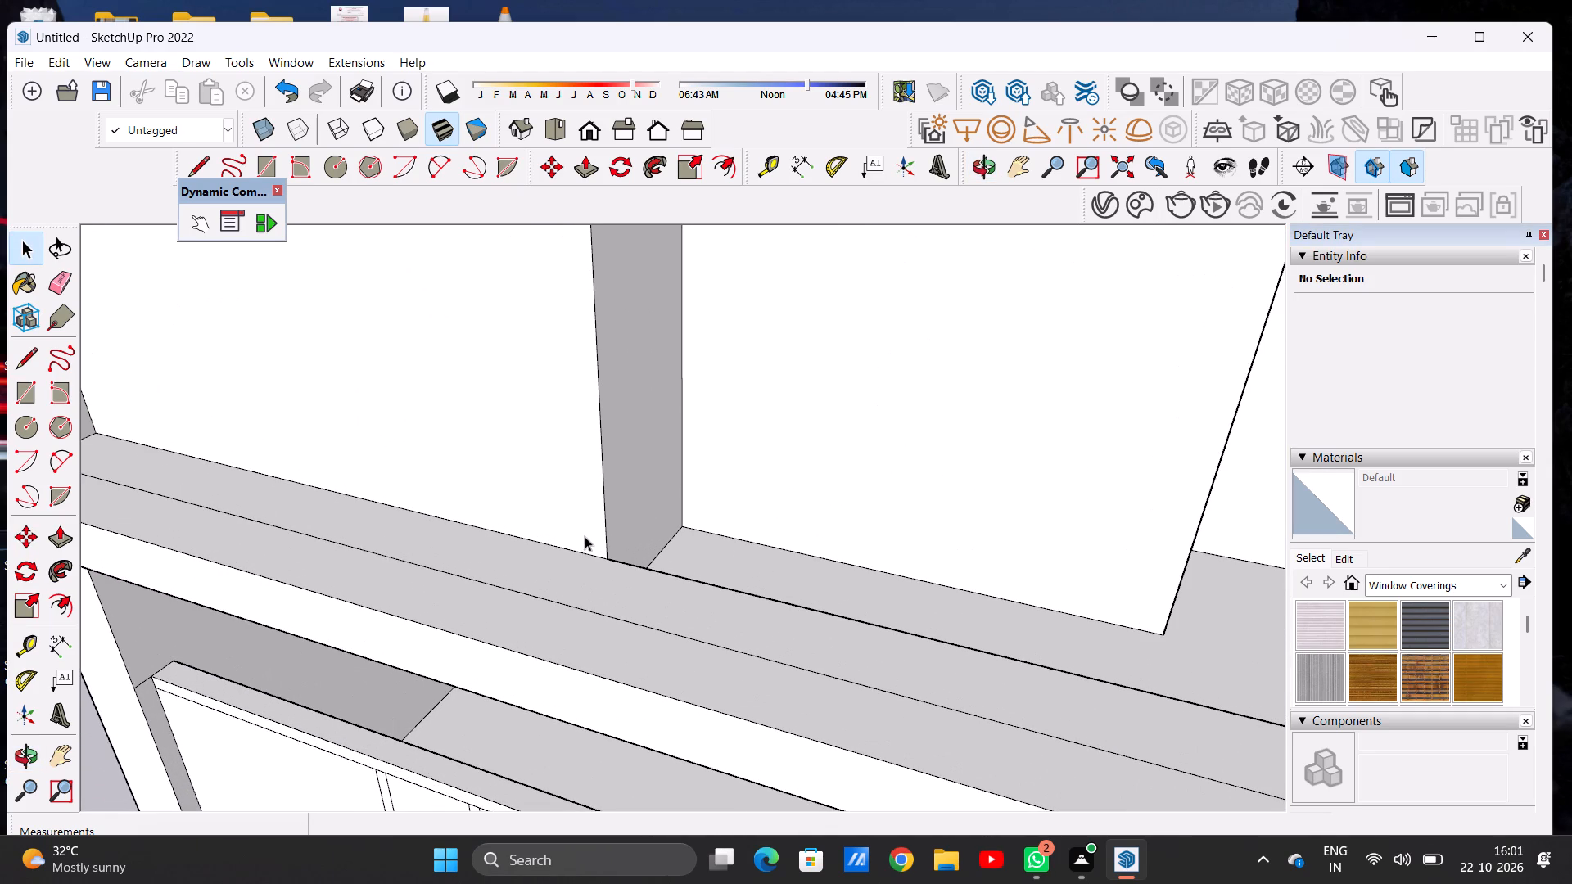
pyautogui.press('p')
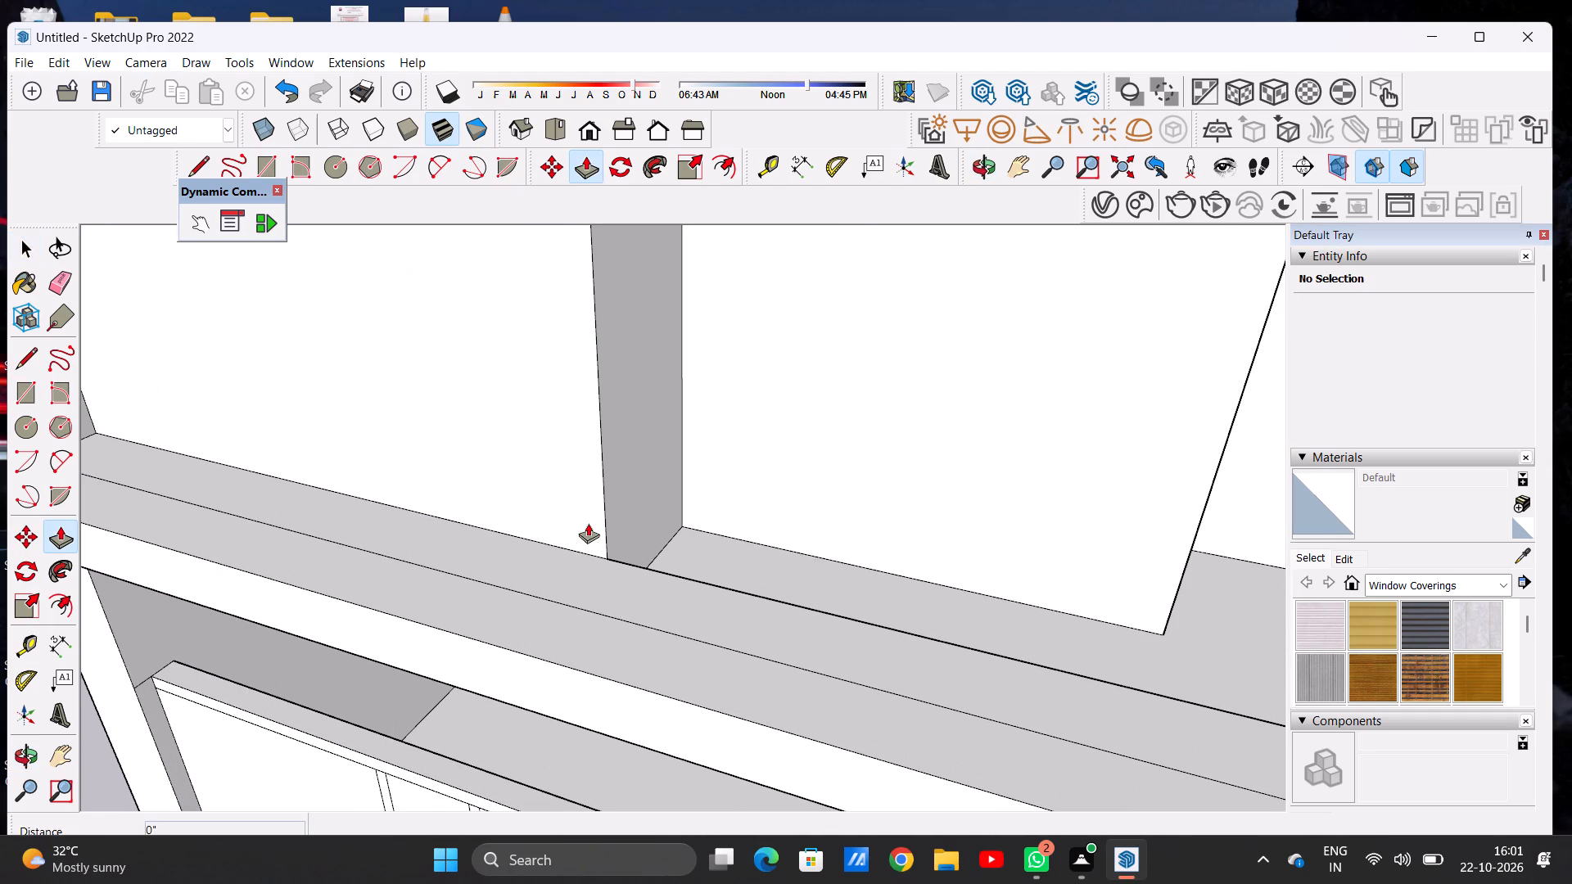
pyautogui.click(591, 512)
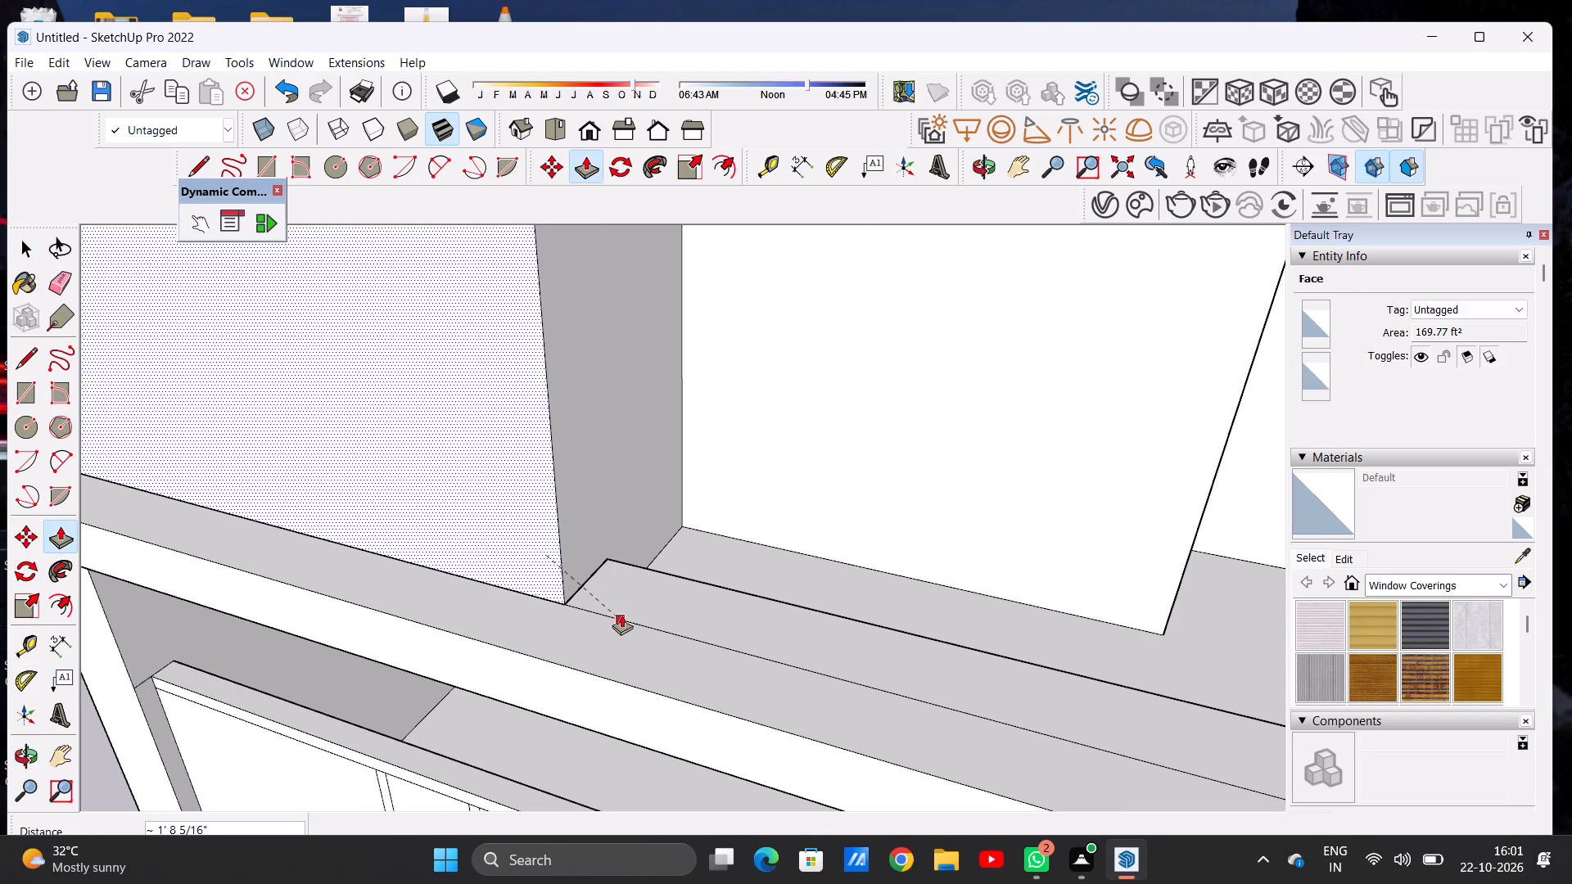
pyautogui.click(623, 615)
pyautogui.press('space')
# Examine the extended parapet and stepped upper block from above, from both sides and in front view.
pyautogui.scroll(-7, 574, 561)
pyautogui.scroll(1, 574, 561)
pyautogui.scroll(-7, 574, 561)
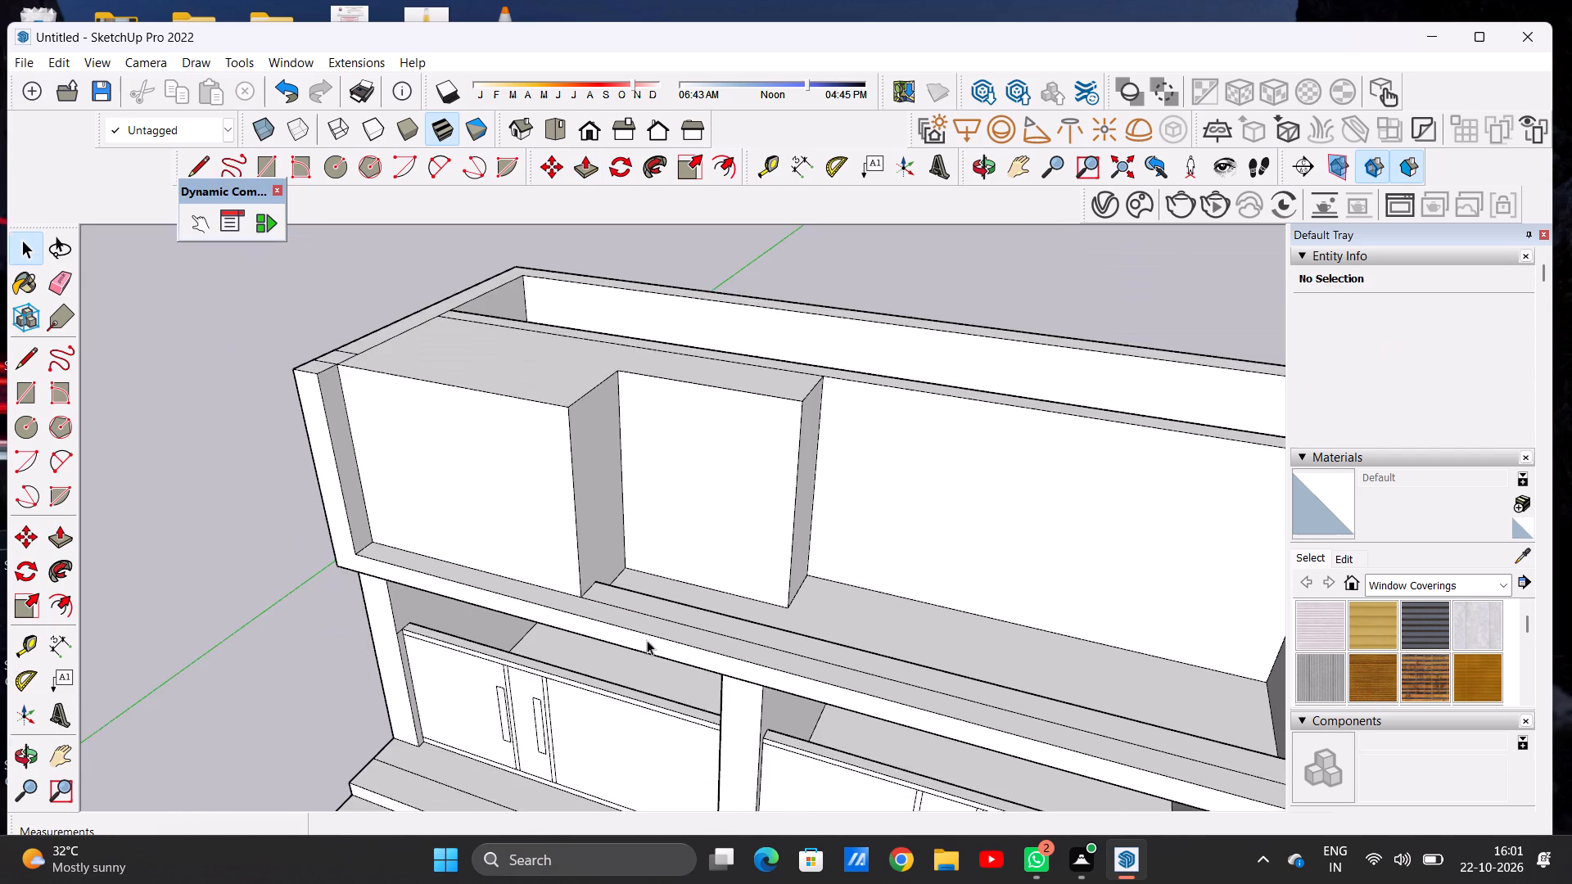
pyautogui.moveTo(647, 640); pyautogui.dragTo(742, 509, button='middle')
pyautogui.scroll(-7, 602, 618)
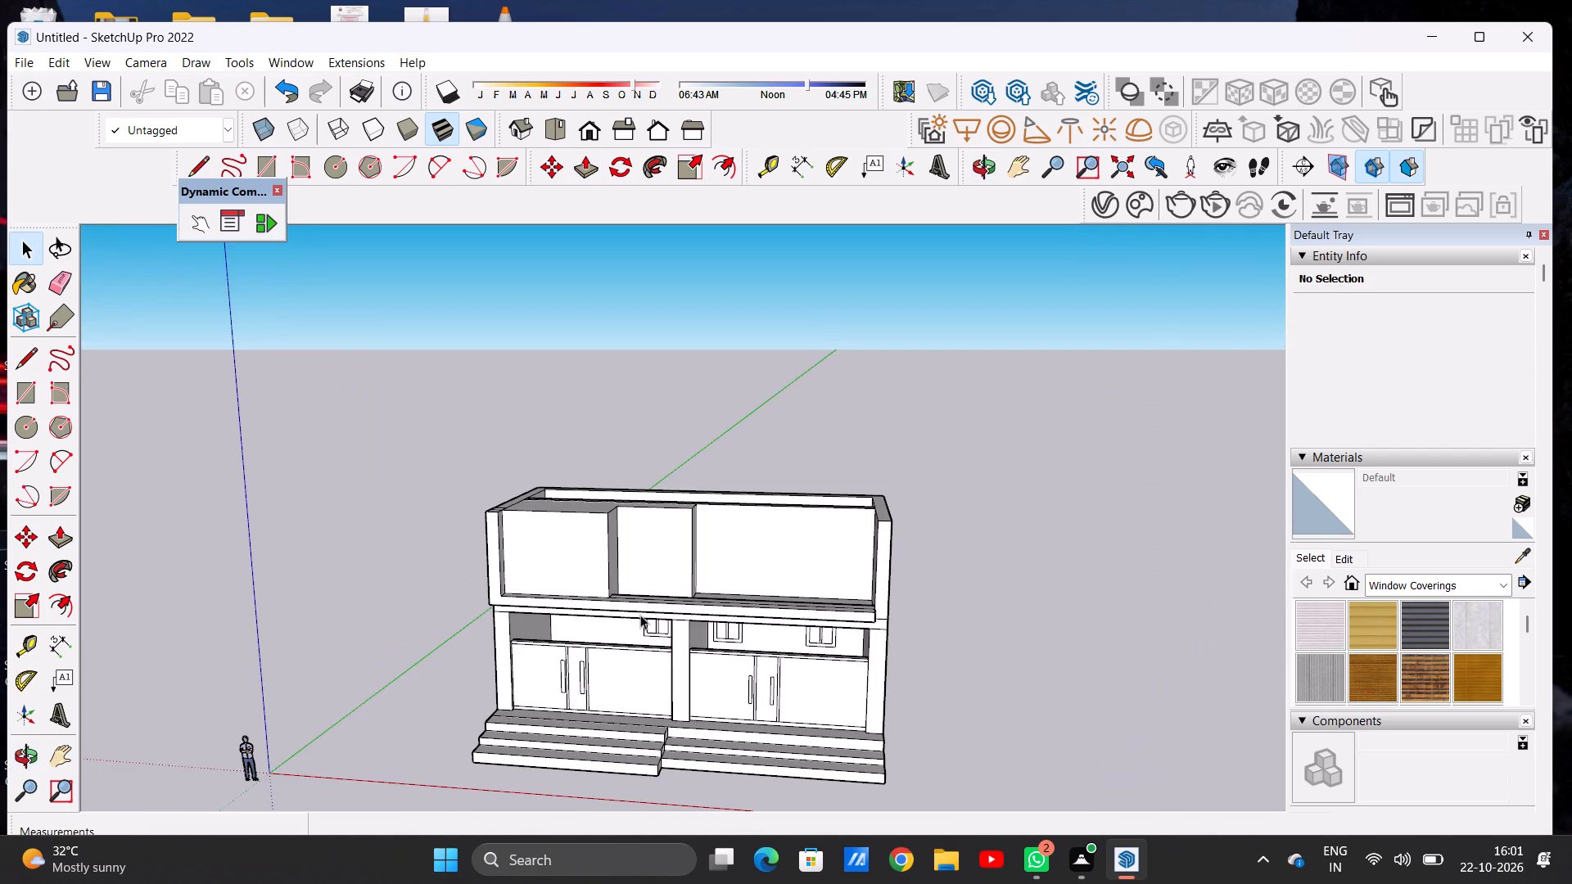
pyautogui.moveTo(640, 615); pyautogui.dragTo(661, 812, button='middle')
pyautogui.scroll(3, 702, 587)
pyautogui.scroll(-1, 702, 587)
pyautogui.scroll(8, 702, 587)
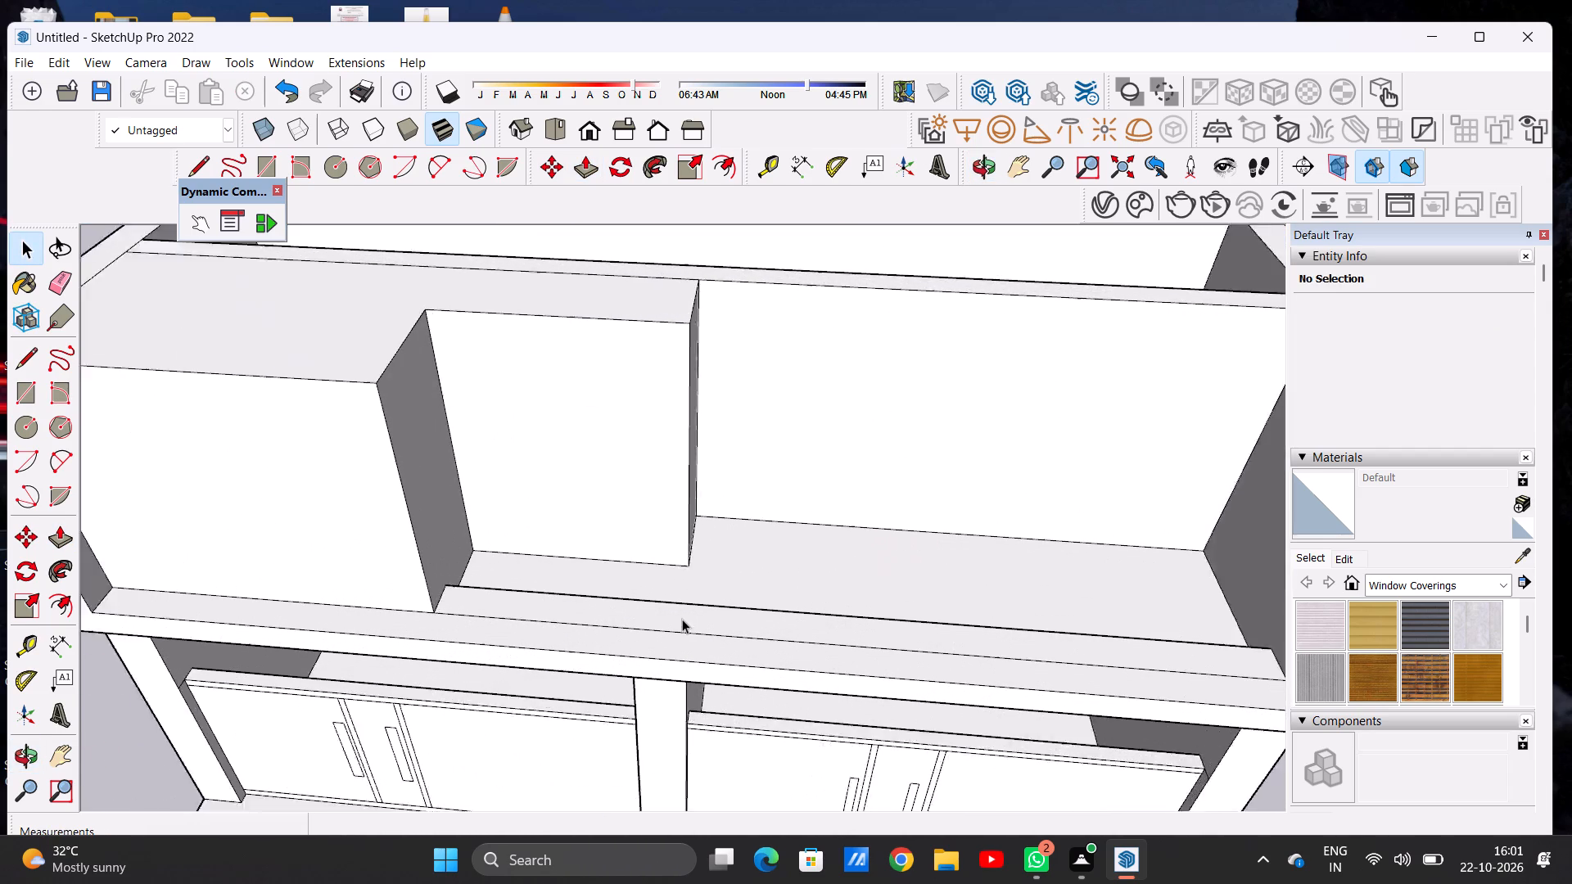
pyautogui.scroll(3, 682, 619)
pyautogui.moveTo(575, 599); pyautogui.dragTo(635, 564, button='middle')
pyautogui.scroll(-9, 296, 598)
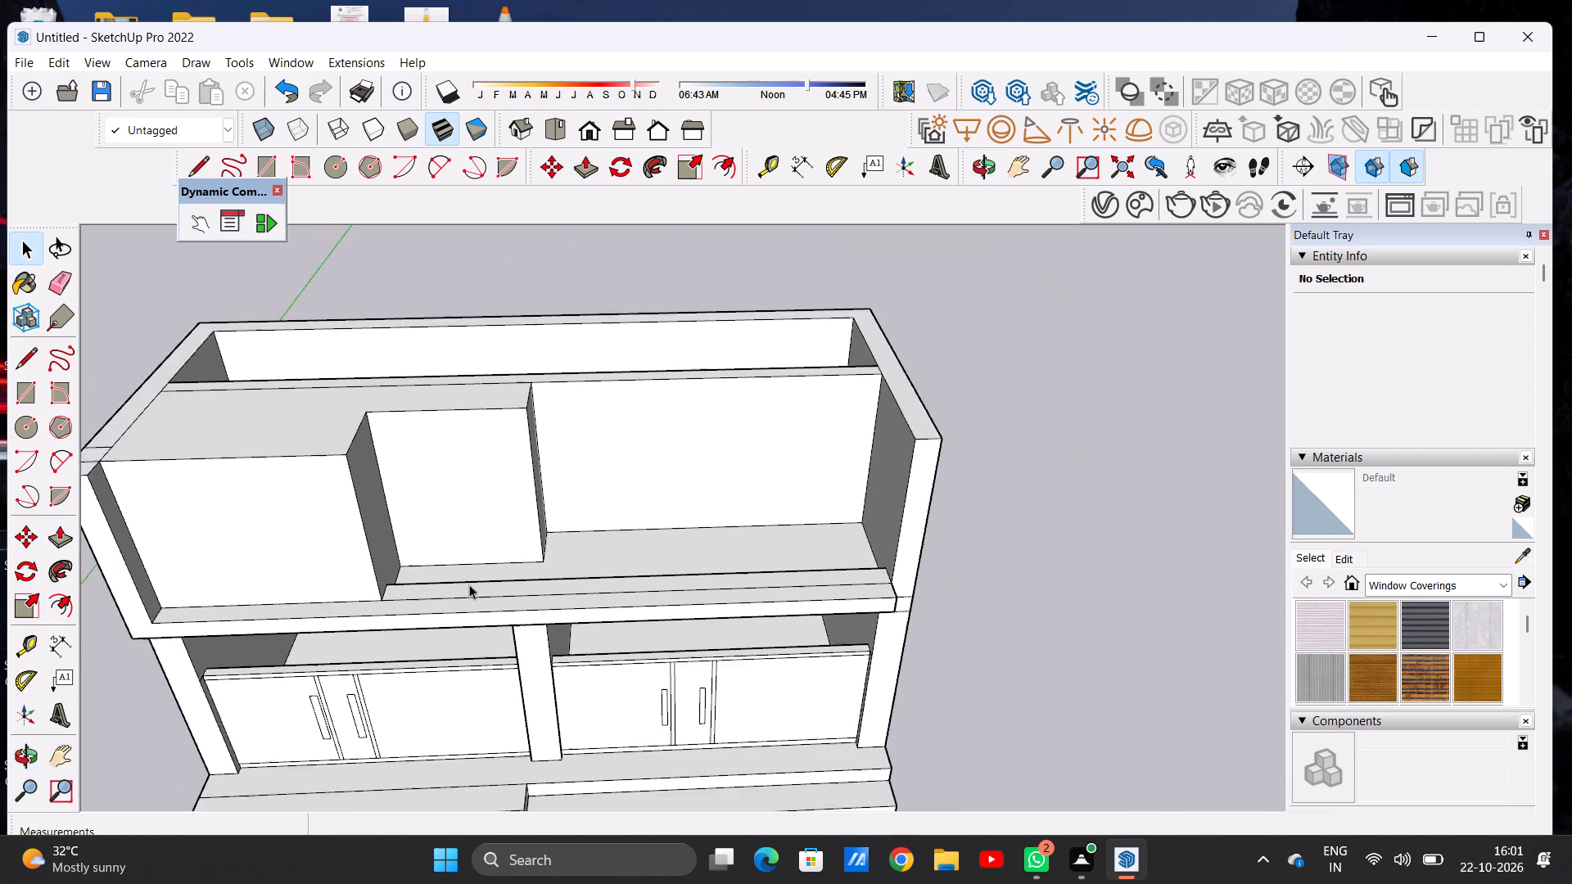
pyautogui.scroll(-3, 469, 584)
pyautogui.scroll(-7, 554, 610)
pyautogui.scroll(6, 479, 563)
pyautogui.moveTo(462, 622); pyautogui.dragTo(464, 530, button='middle')
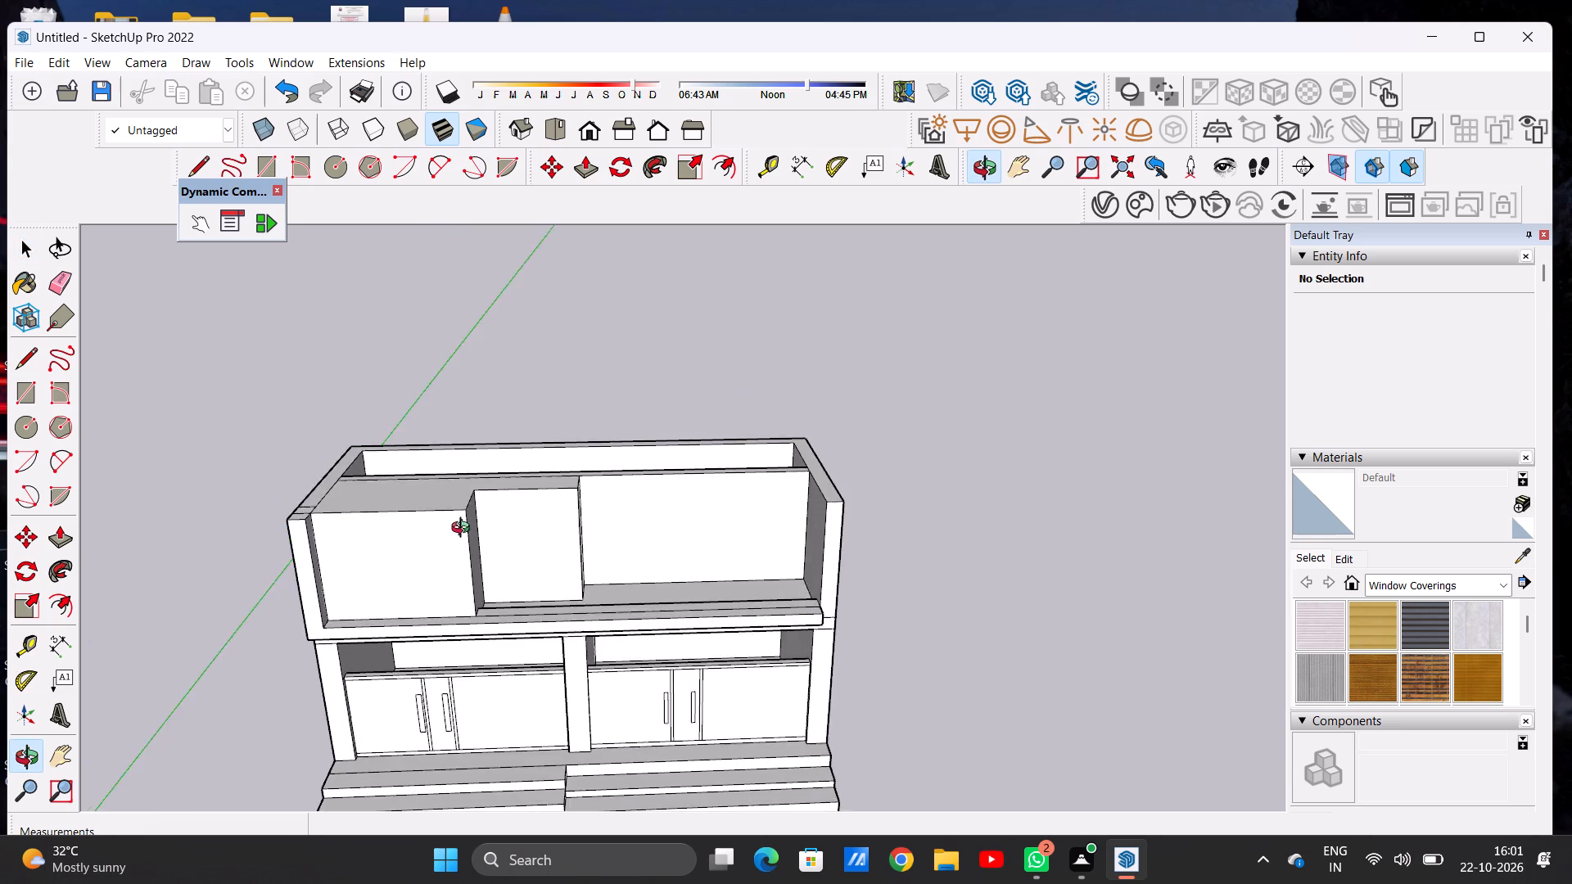
pyautogui.moveTo(464, 530); pyautogui.dragTo(469, 502, button='middle')
pyautogui.scroll(6, 491, 548)
pyautogui.moveTo(599, 593); pyautogui.dragTo(407, 602, button='middle')
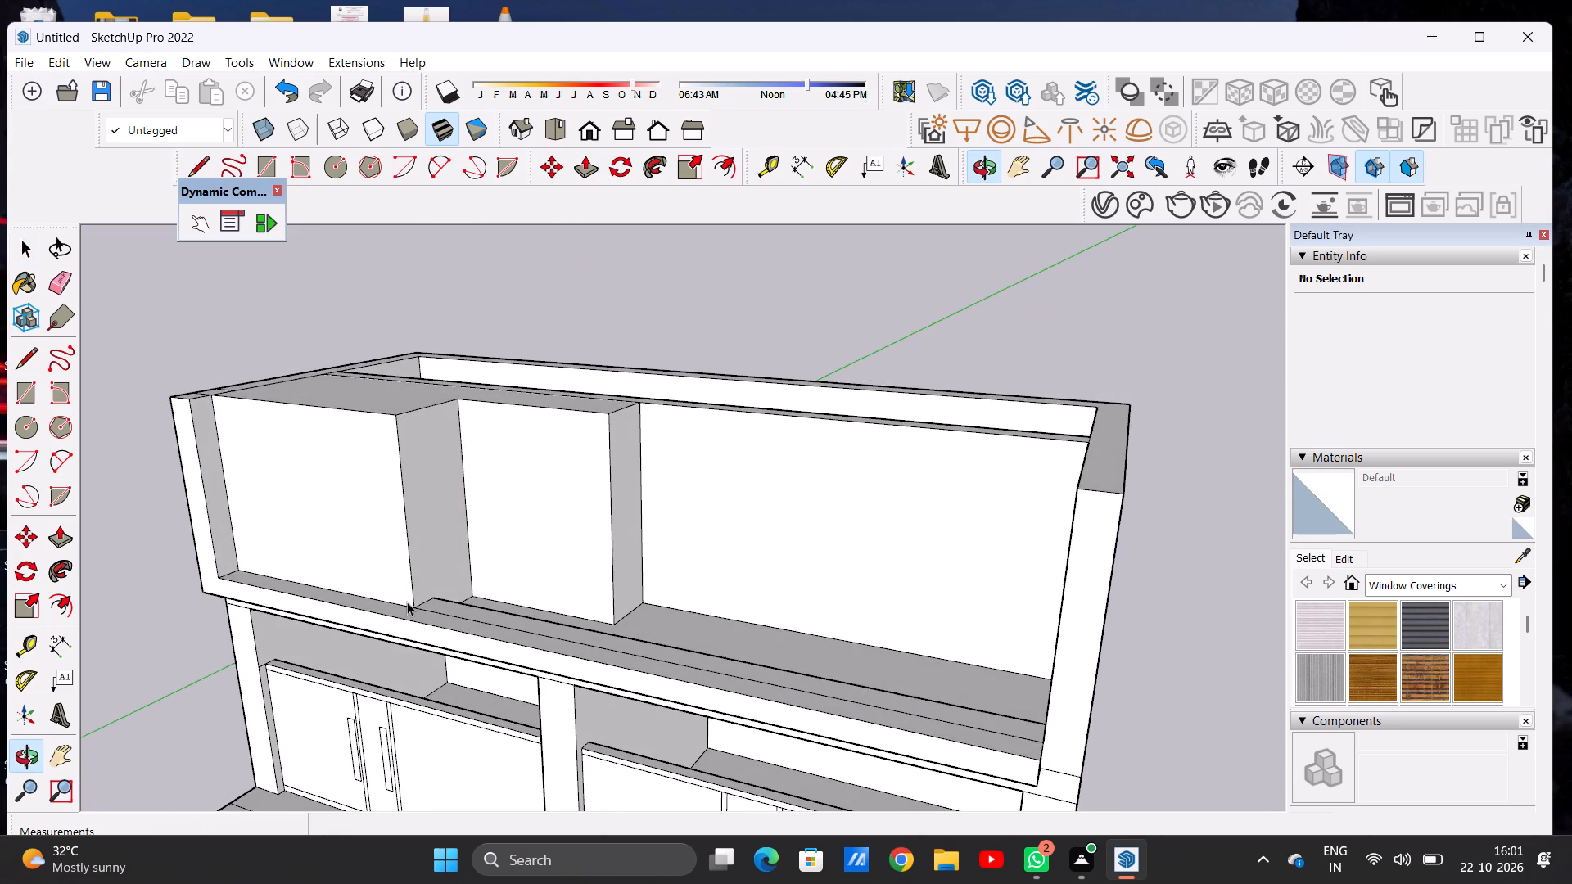
pyautogui.scroll(-5, 444, 611)
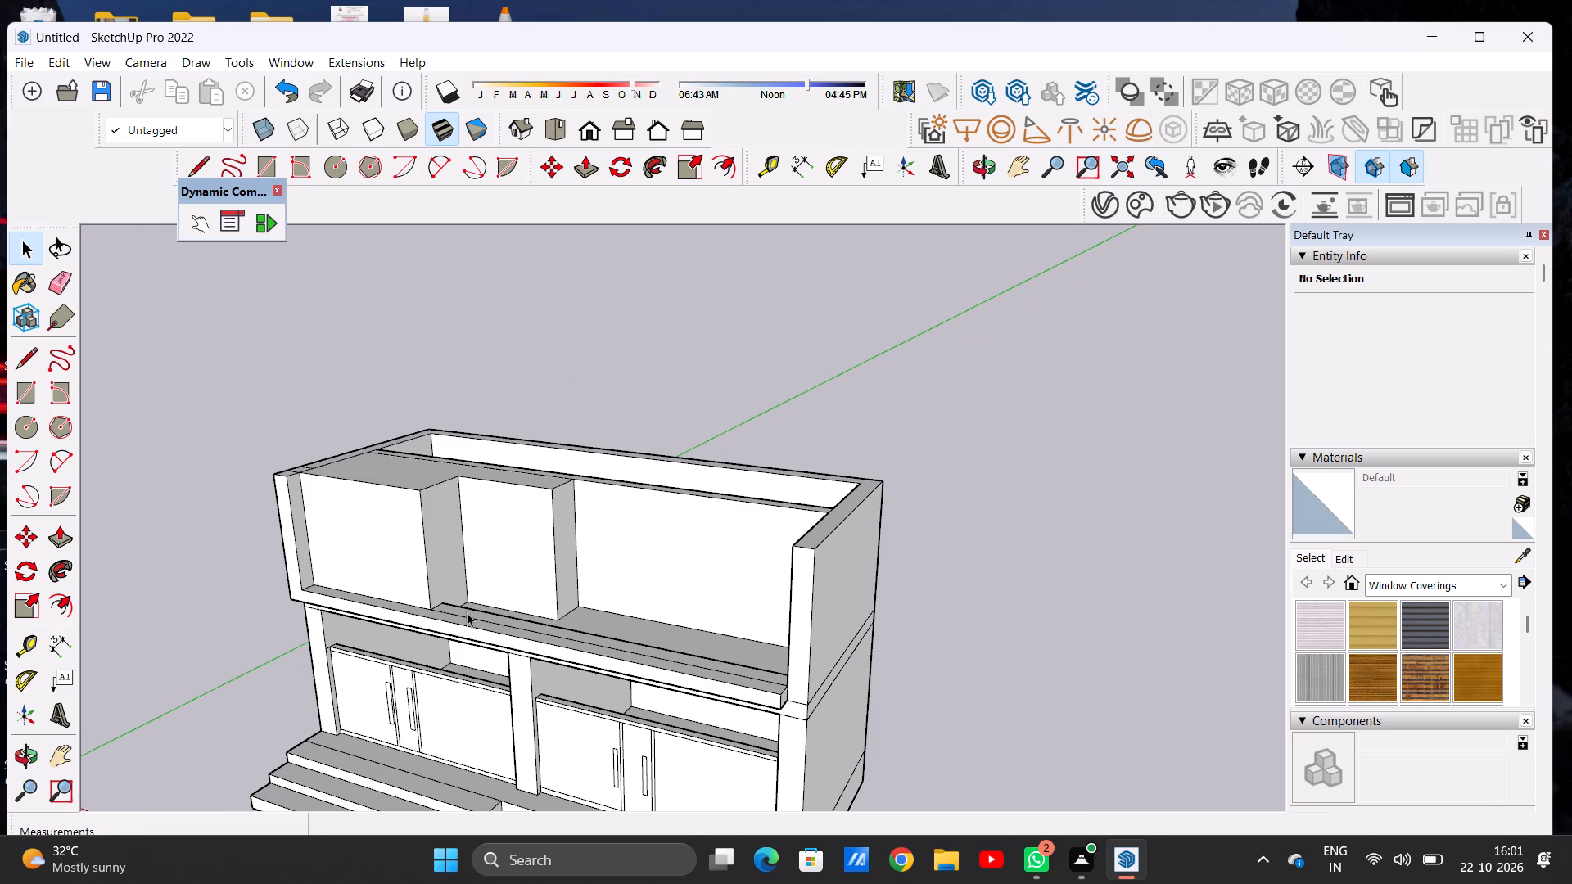
pyautogui.scroll(-7, 467, 612)
pyautogui.scroll(4, 477, 563)
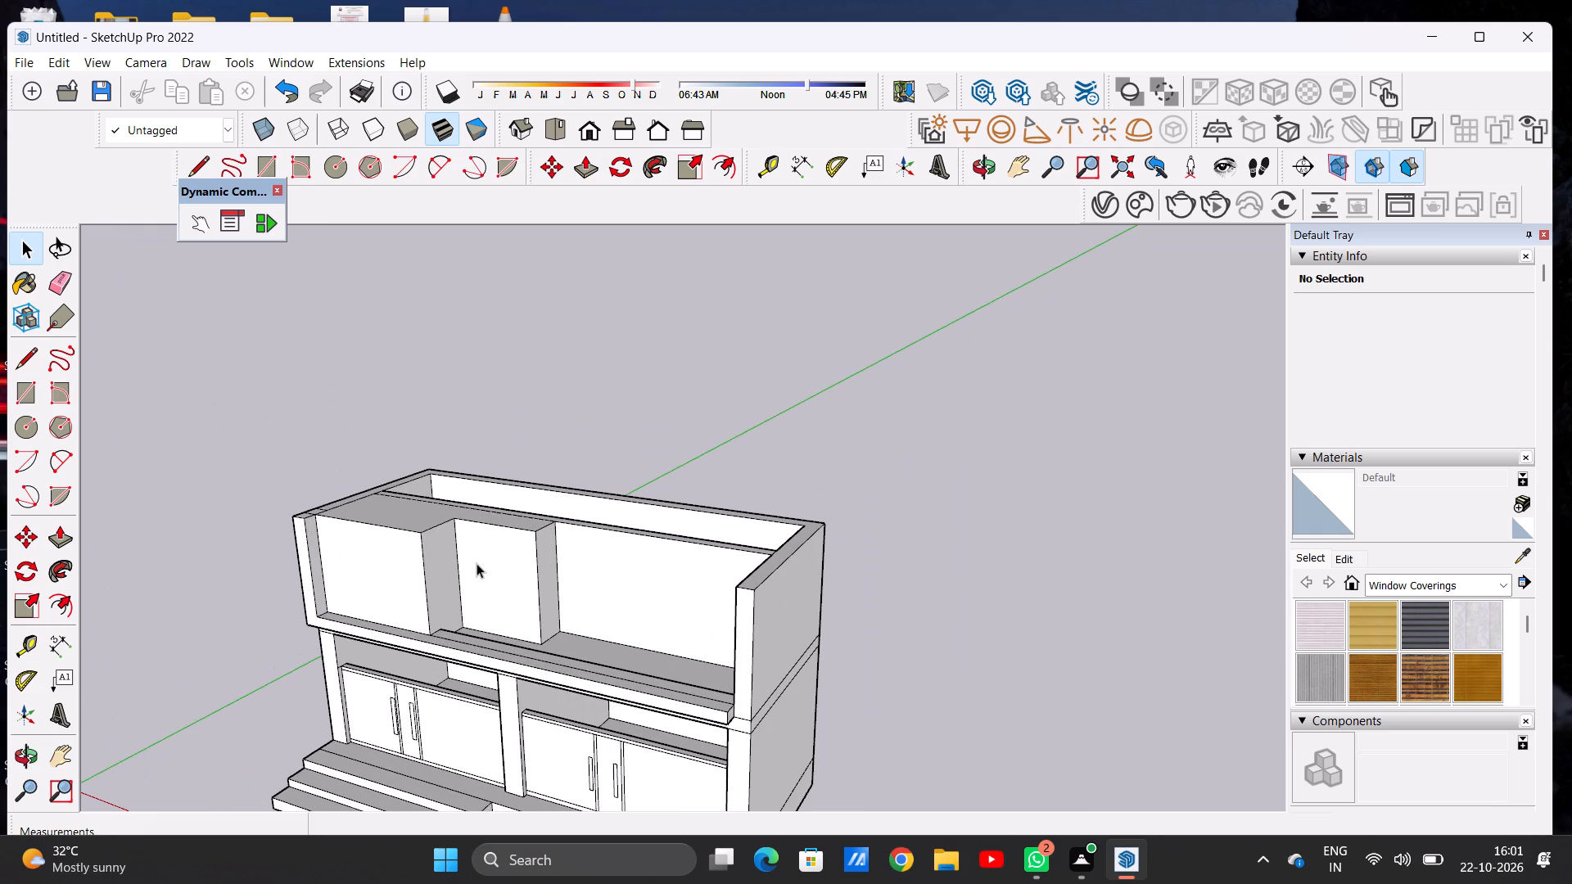
pyautogui.scroll(-6, 477, 563)
pyautogui.moveTo(491, 679); pyautogui.dragTo(521, 697, button='middle')
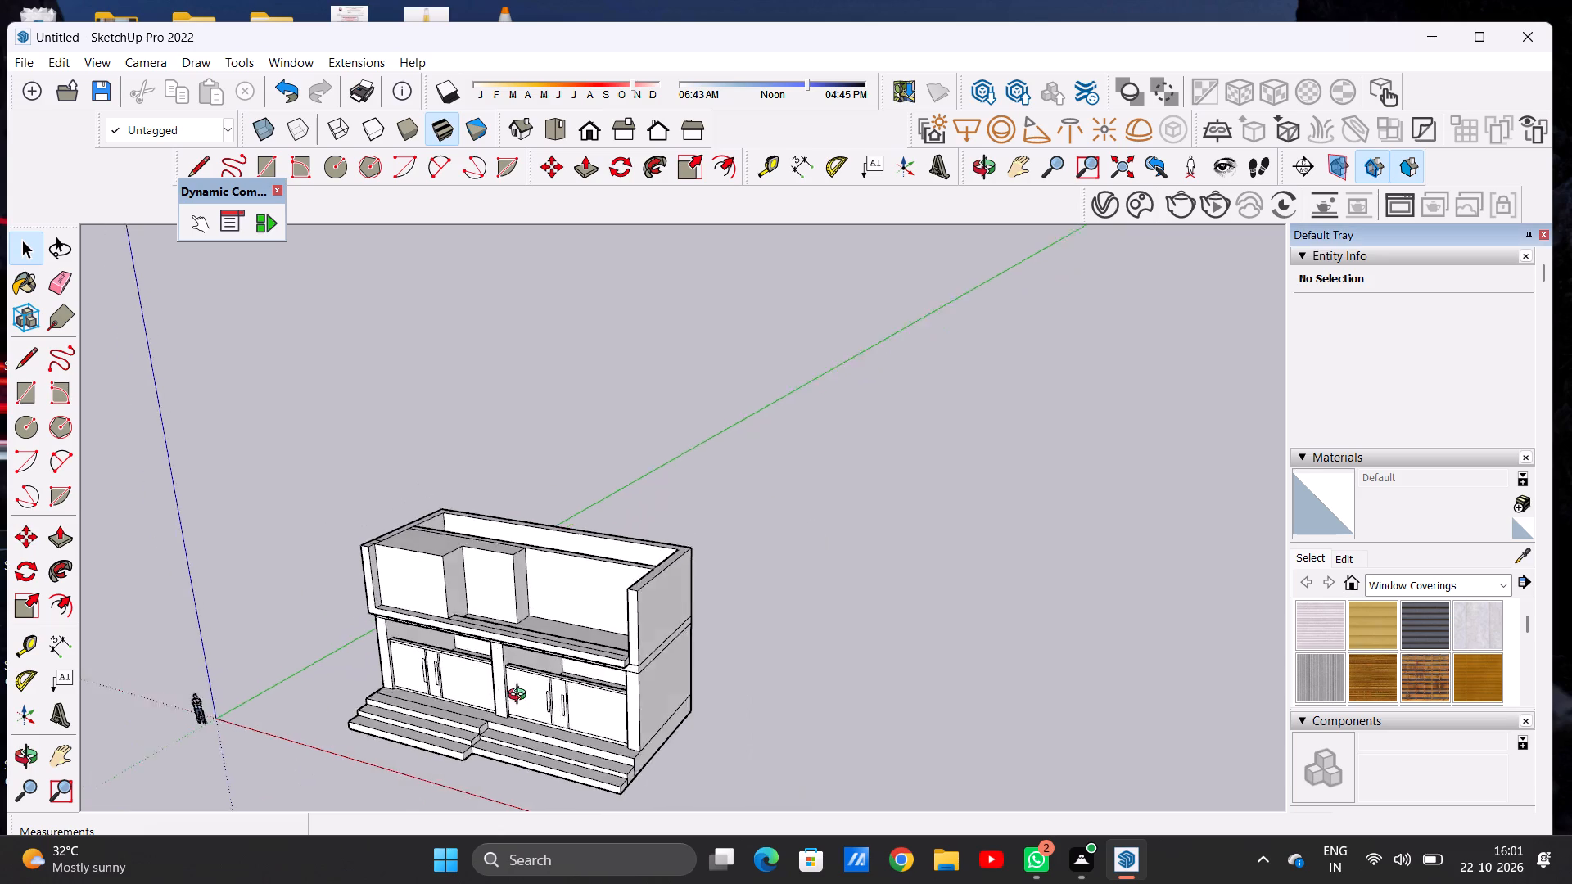
pyautogui.moveTo(521, 697); pyautogui.dragTo(621, 756, button='middle')
pyautogui.scroll(3, 539, 698)
pyautogui.scroll(-1, 539, 698)
pyautogui.scroll(2, 539, 698)
pyautogui.scroll(-1, 539, 697)
pyautogui.scroll(8, 517, 625)
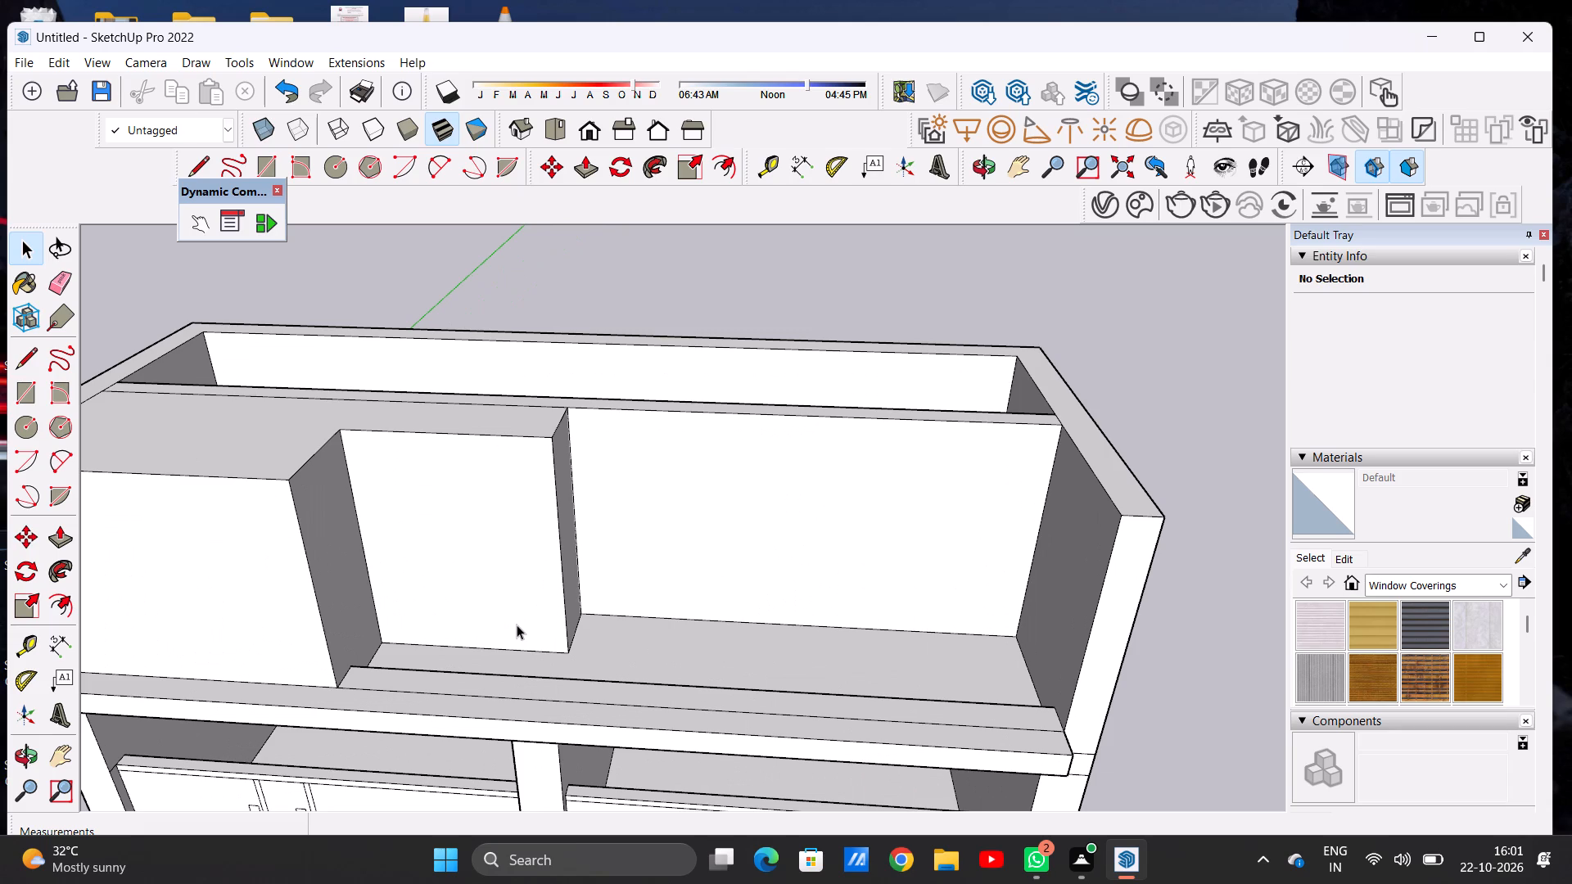
pyautogui.scroll(-7, 515, 633)
pyautogui.scroll(14, 515, 635)
pyautogui.moveTo(548, 620); pyautogui.dragTo(644, 608, button='middle')
pyautogui.scroll(-8, 597, 602)
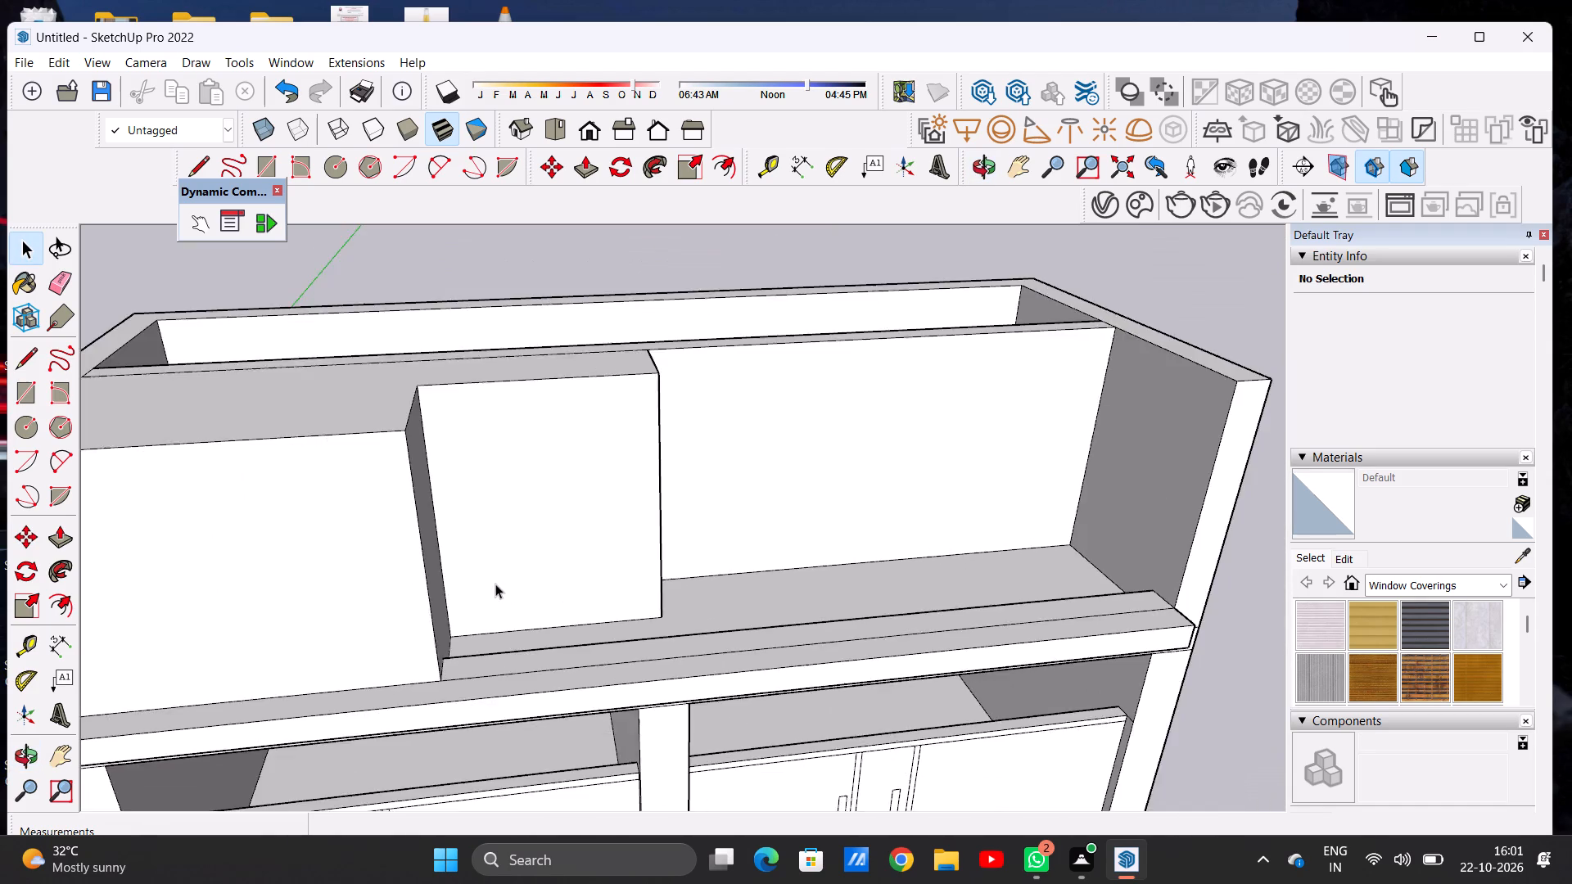
pyautogui.scroll(-10, 495, 584)
pyautogui.scroll(6, 591, 551)
pyautogui.moveTo(648, 589); pyautogui.dragTo(580, 505, button='middle')
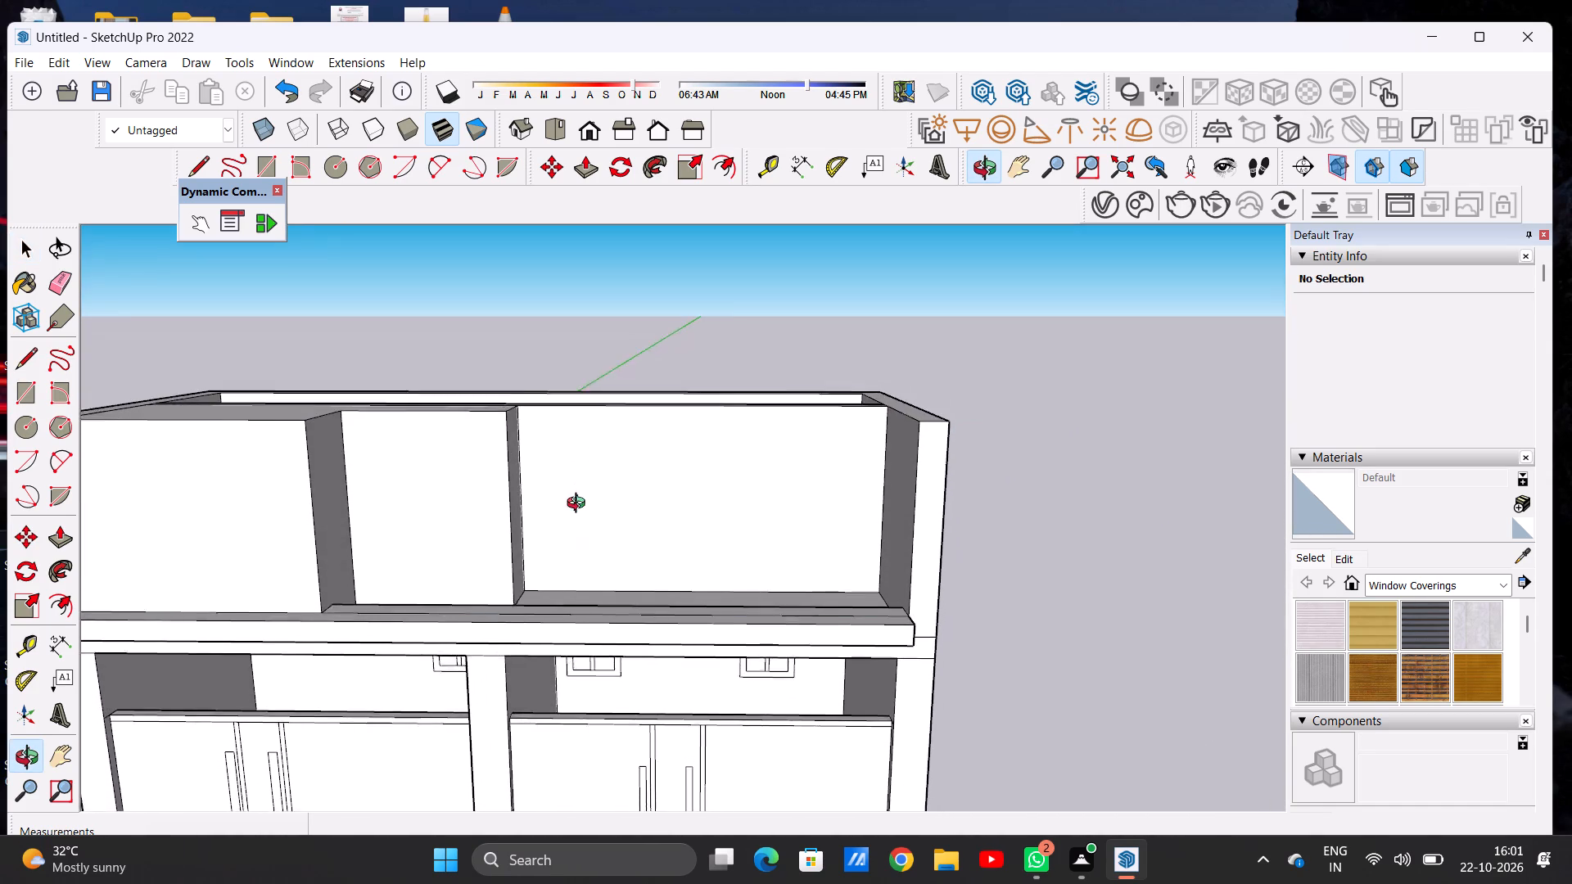
pyautogui.moveTo(580, 505); pyautogui.dragTo(580, 509, button='middle')
pyautogui.click(592, 129)
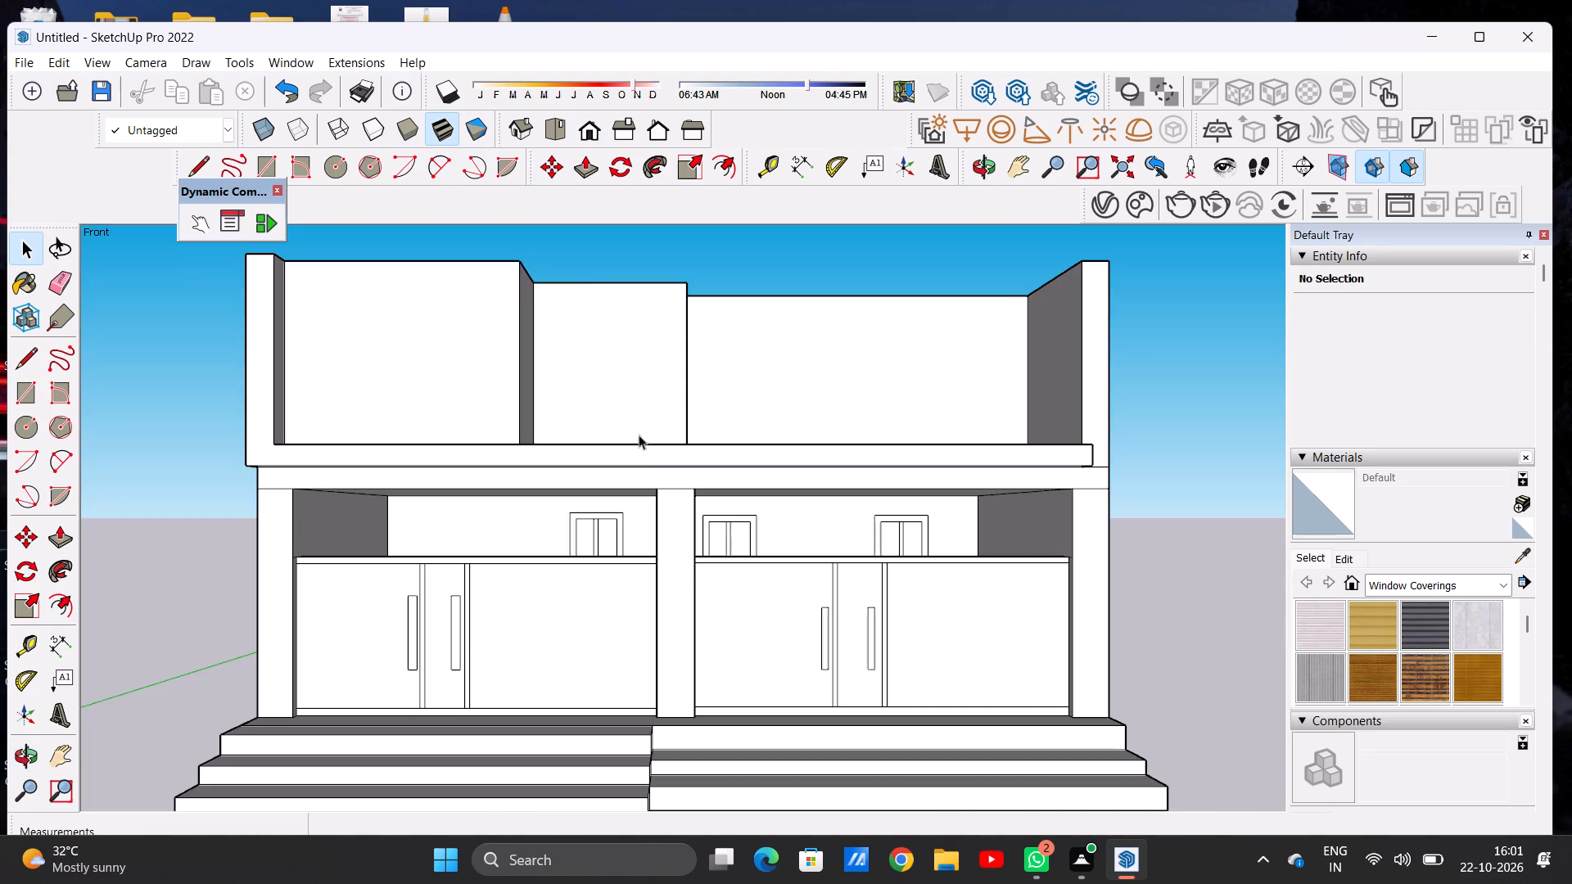
pyautogui.scroll(-4, 659, 541)
pyautogui.scroll(6, 888, 379)
pyautogui.moveTo(773, 477); pyautogui.dragTo(788, 634, button='middle')
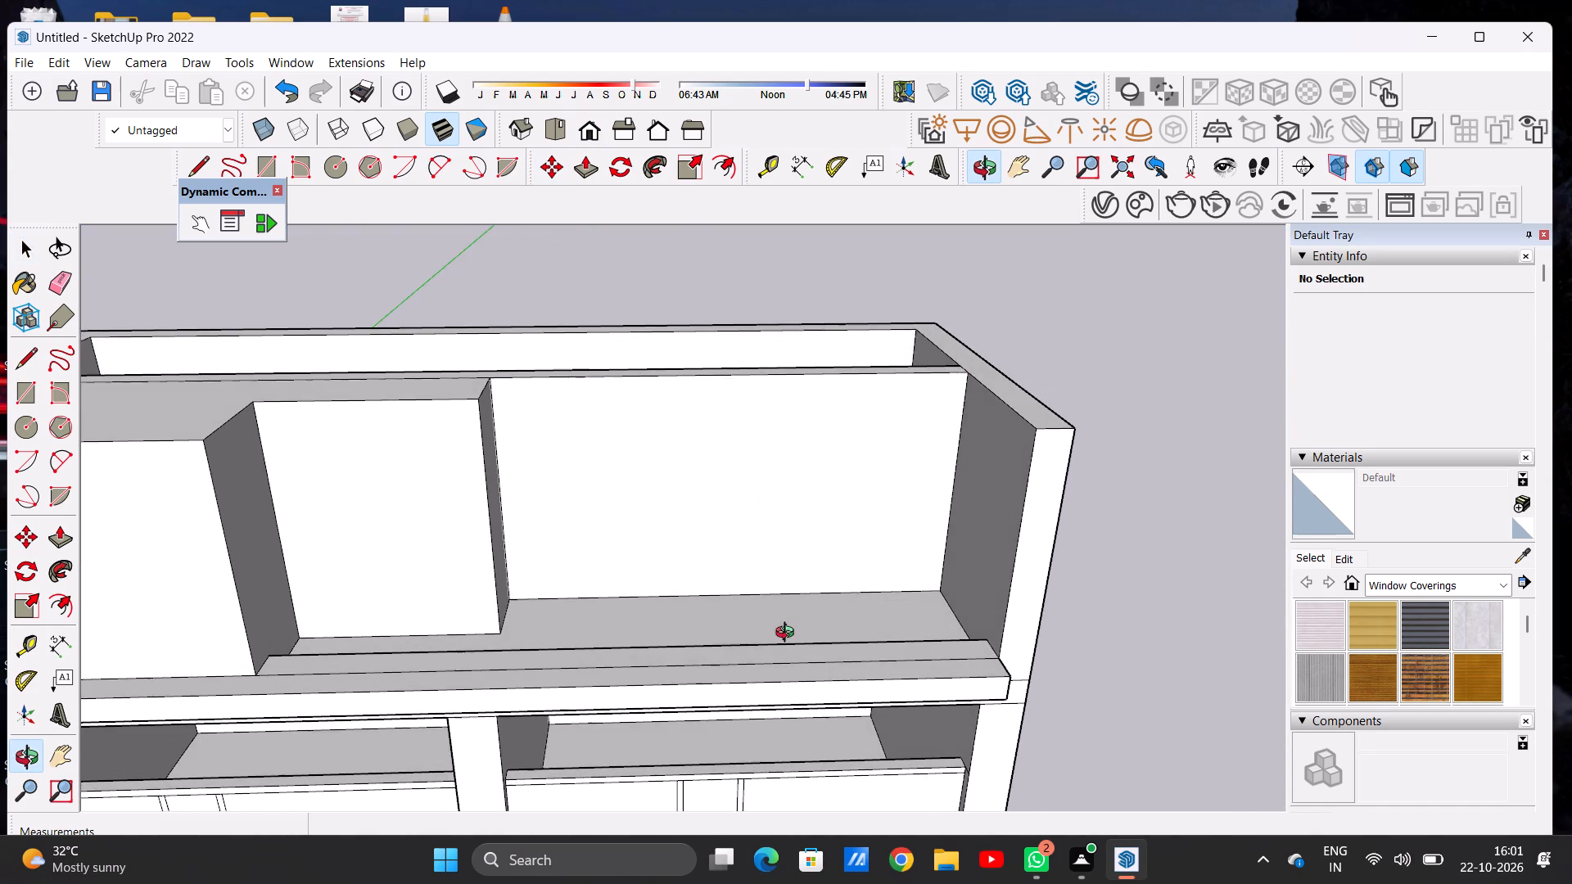
# Draw a window rectangle about 14' 5 5/8" by 8' 6 13/16" on the upper storey's recessed wall above the second bay.
pyautogui.moveTo(788, 634); pyautogui.dragTo(784, 579, button='middle')
pyautogui.scroll(2, 824, 490)
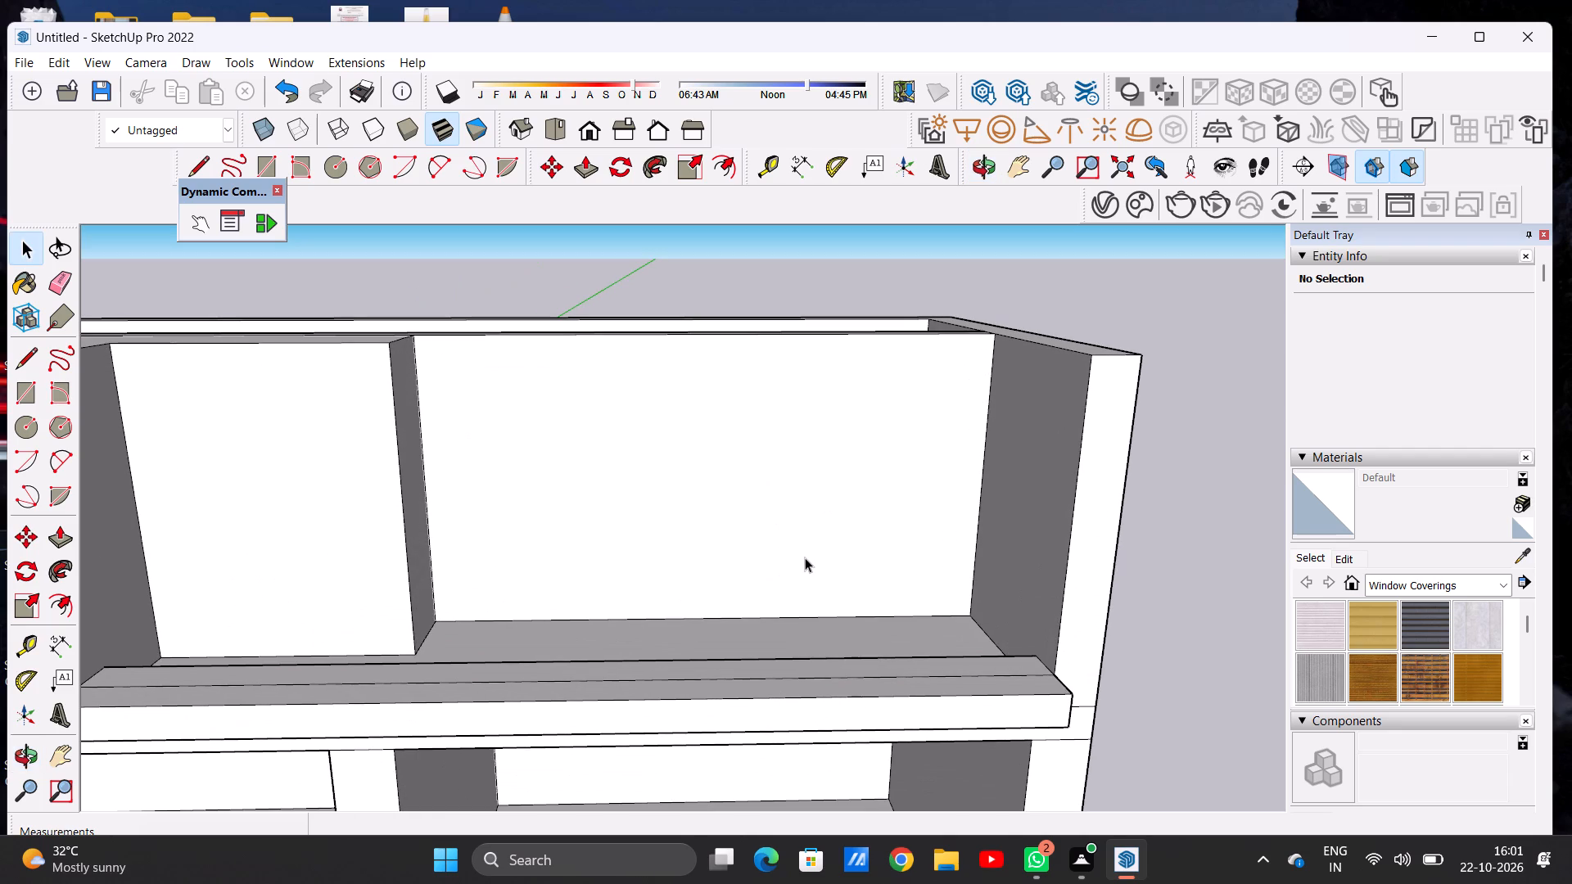
pyautogui.press('r')
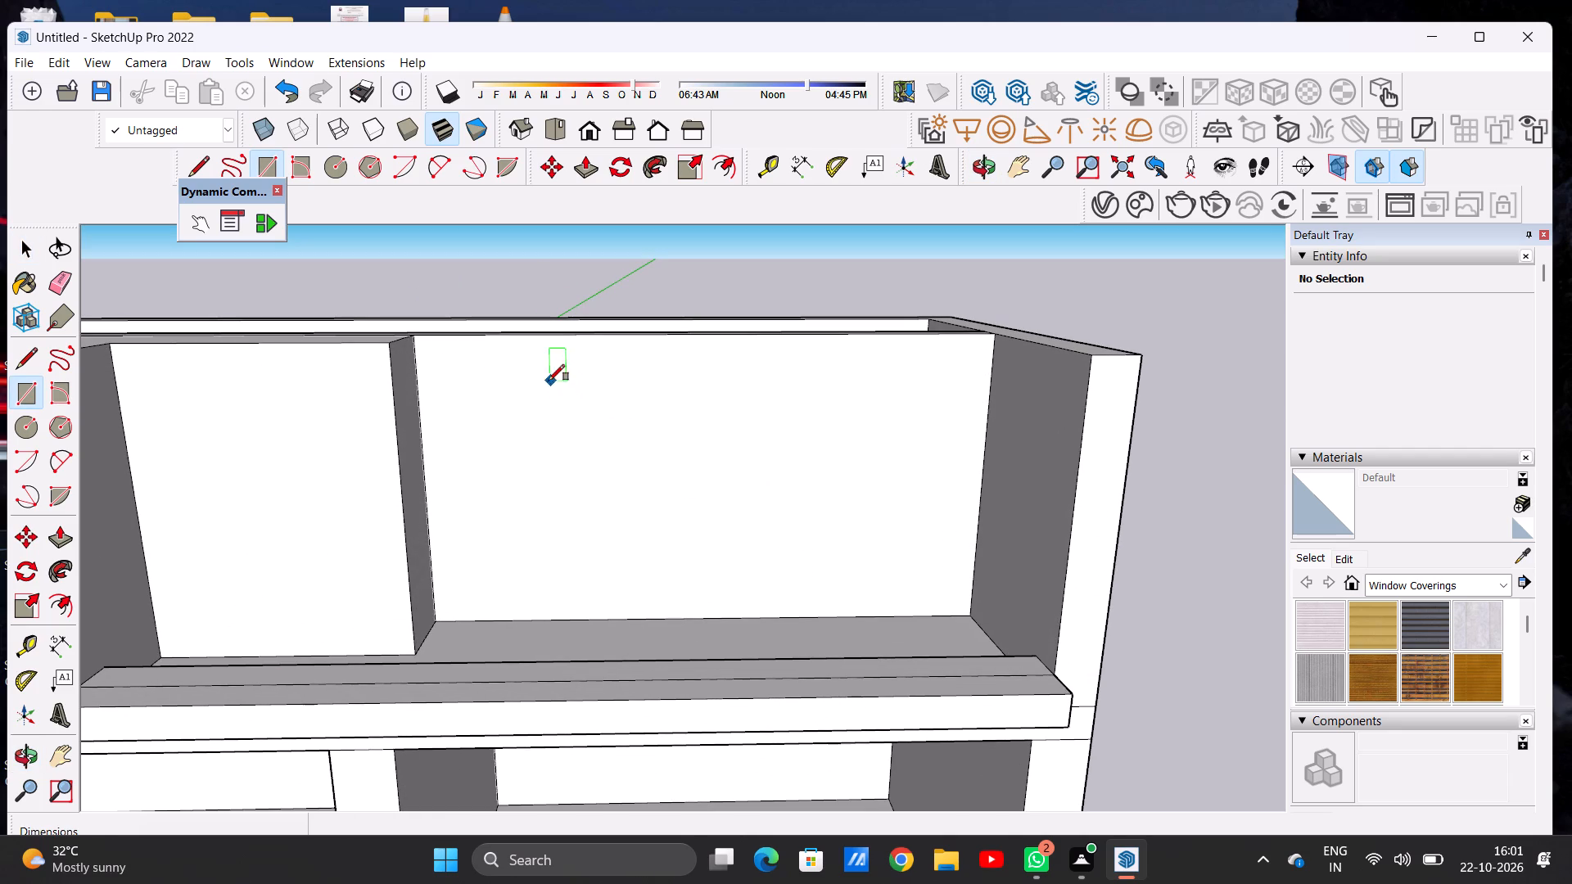
pyautogui.scroll(-5, 654, 566)
pyautogui.moveTo(650, 581); pyautogui.dragTo(631, 512, button='middle')
pyautogui.scroll(1, 631, 501)
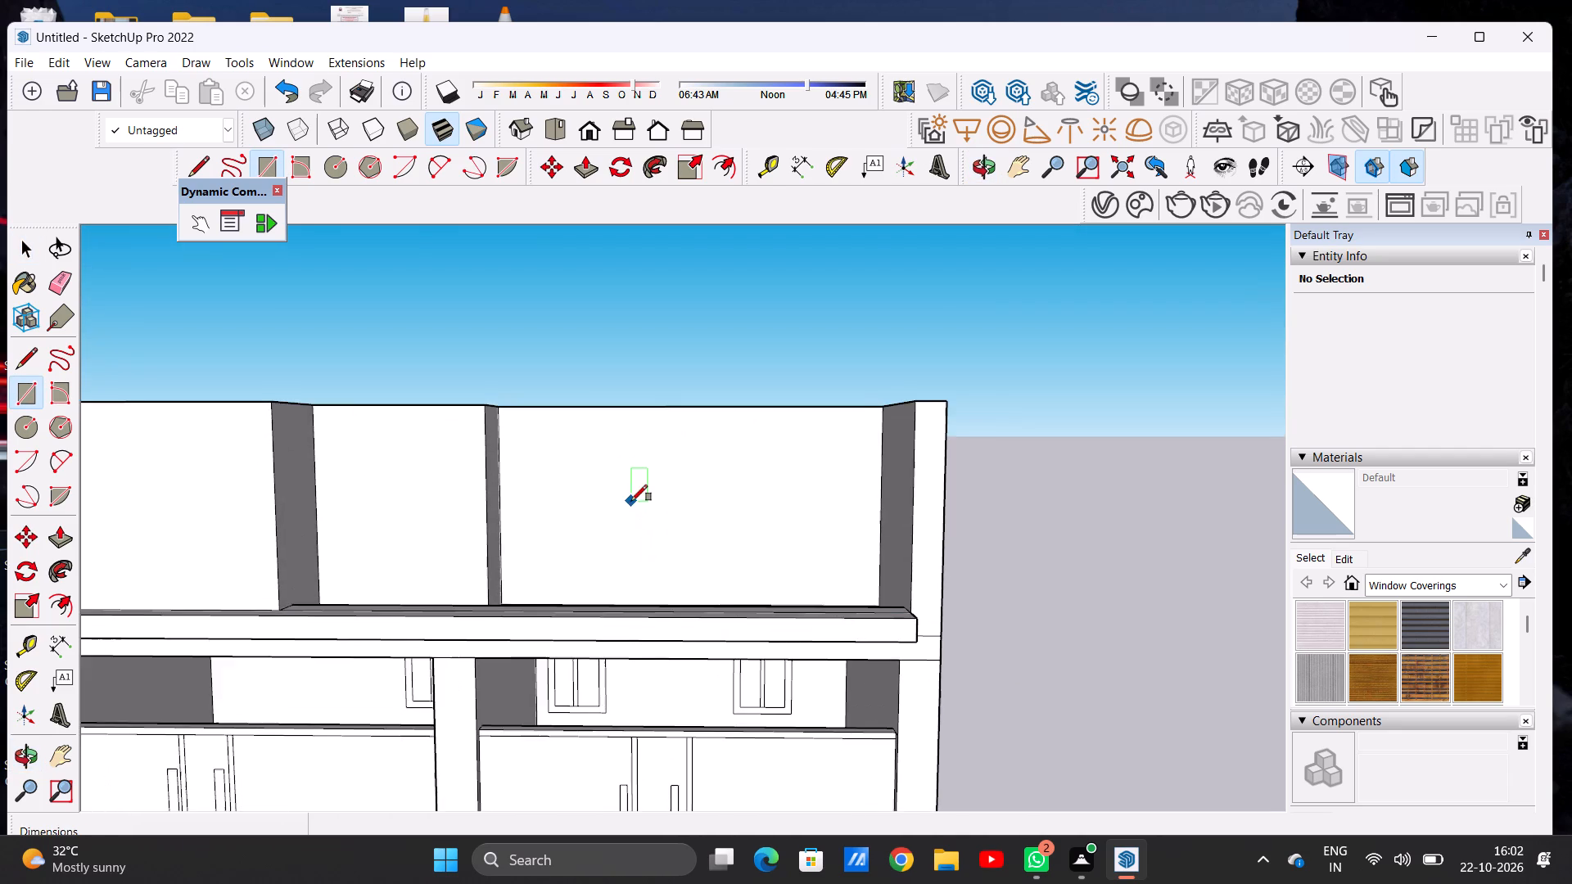
pyautogui.scroll(1, 631, 501)
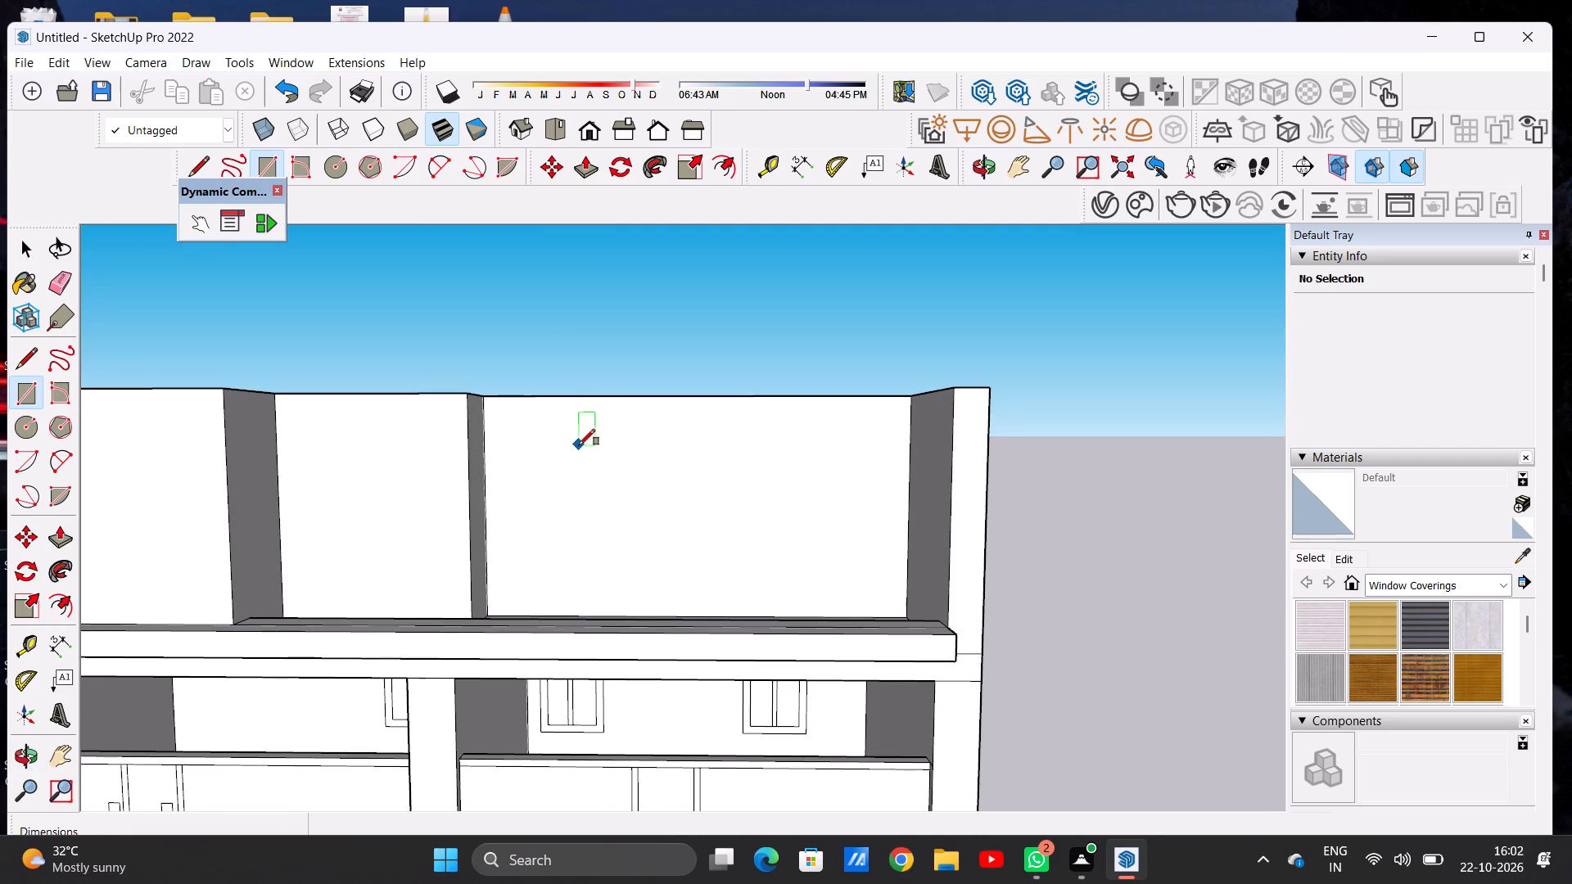
pyautogui.click(543, 425)
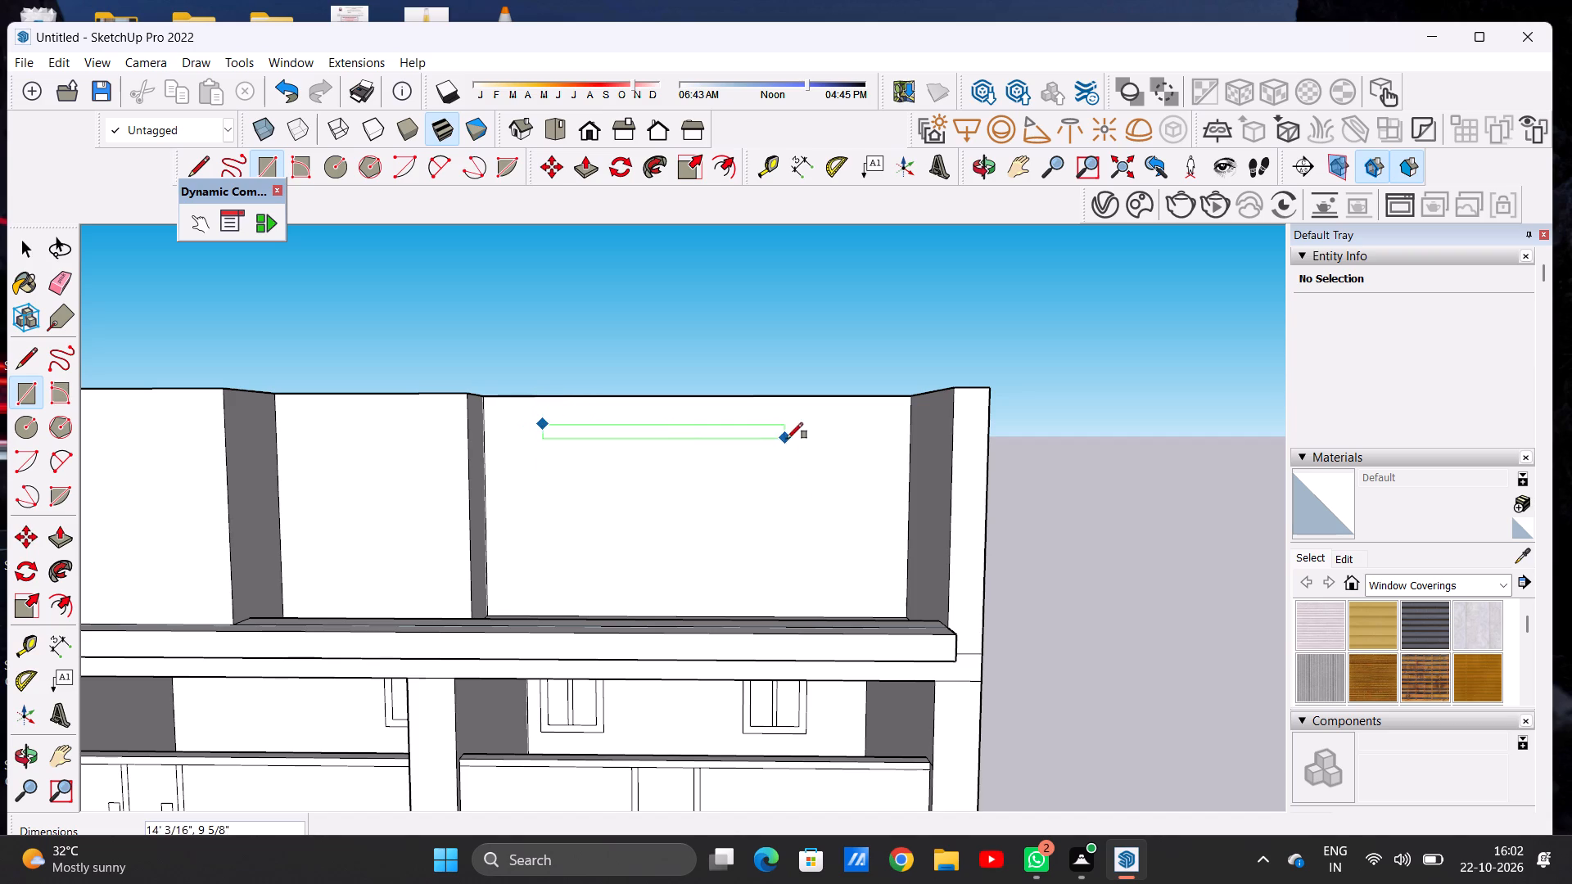
pyautogui.click(792, 572)
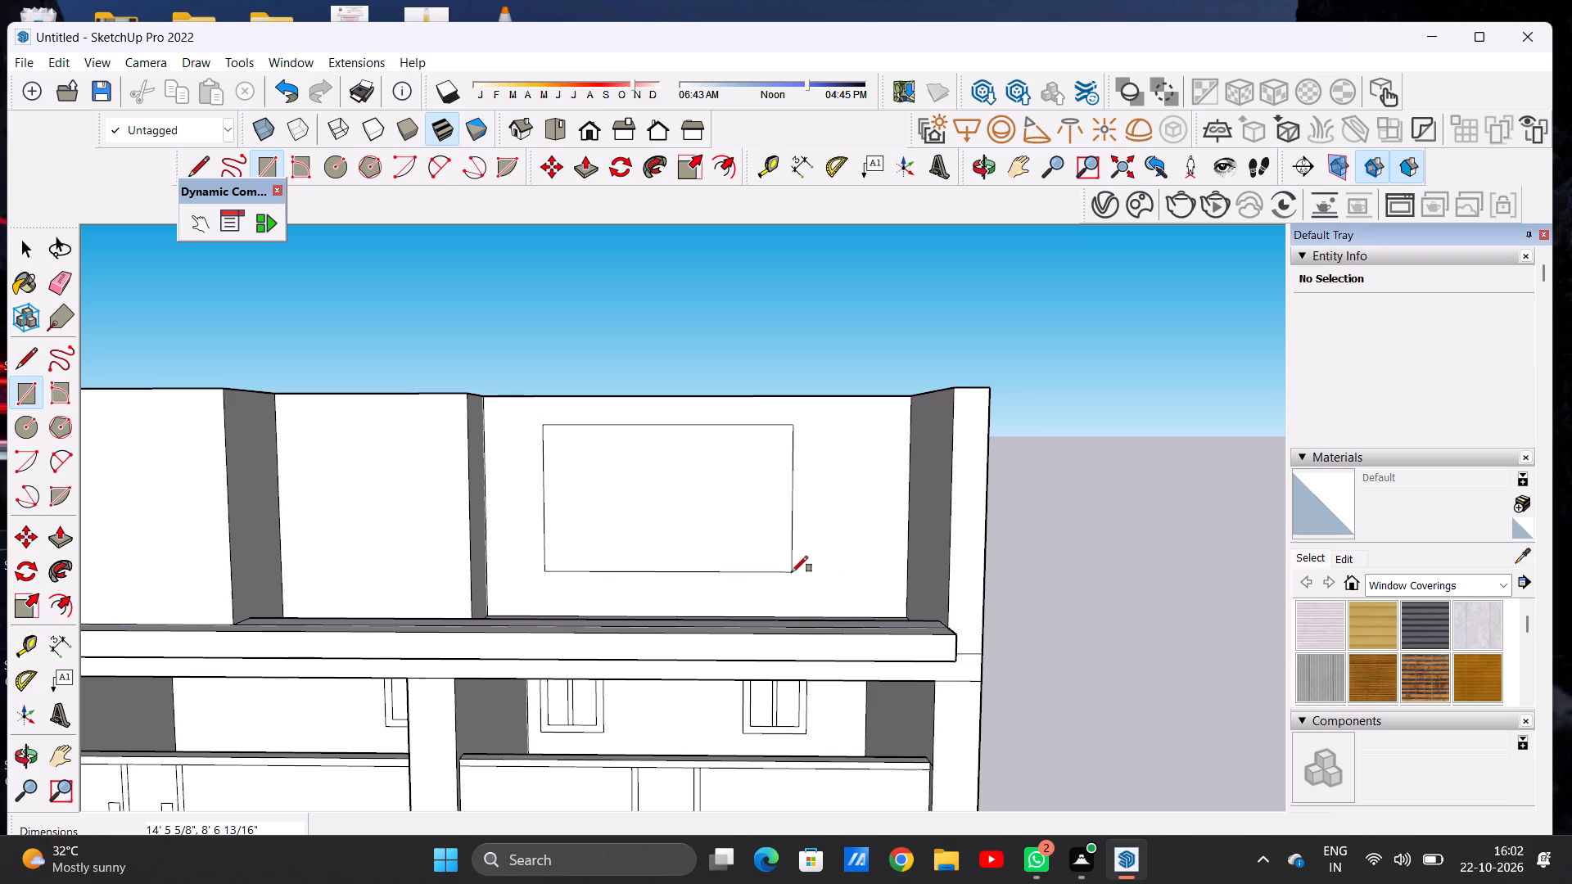
pyautogui.press('space')
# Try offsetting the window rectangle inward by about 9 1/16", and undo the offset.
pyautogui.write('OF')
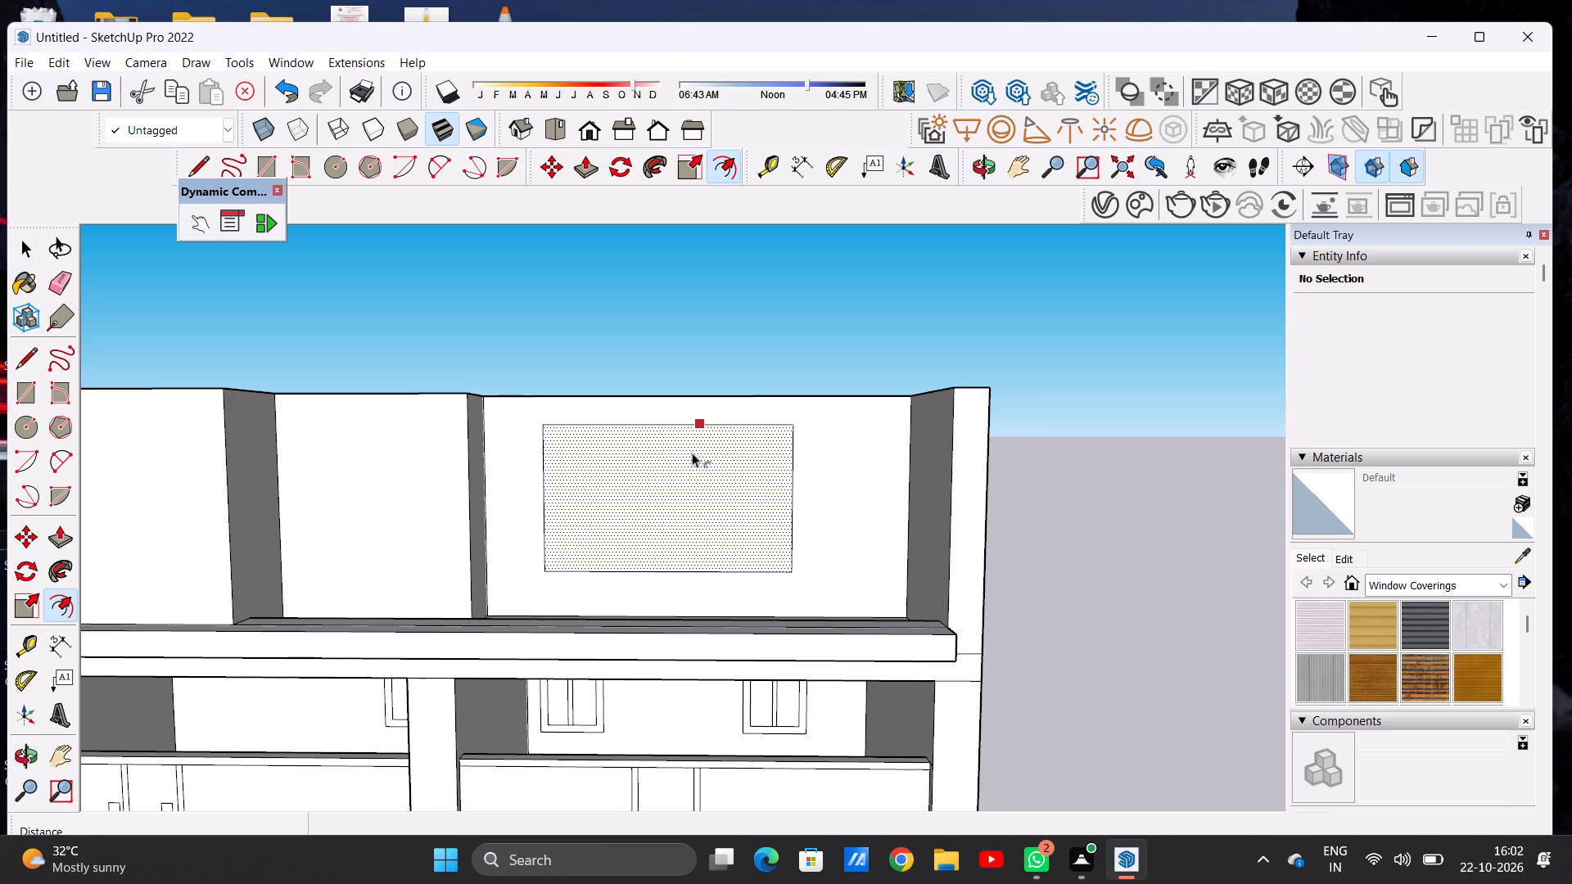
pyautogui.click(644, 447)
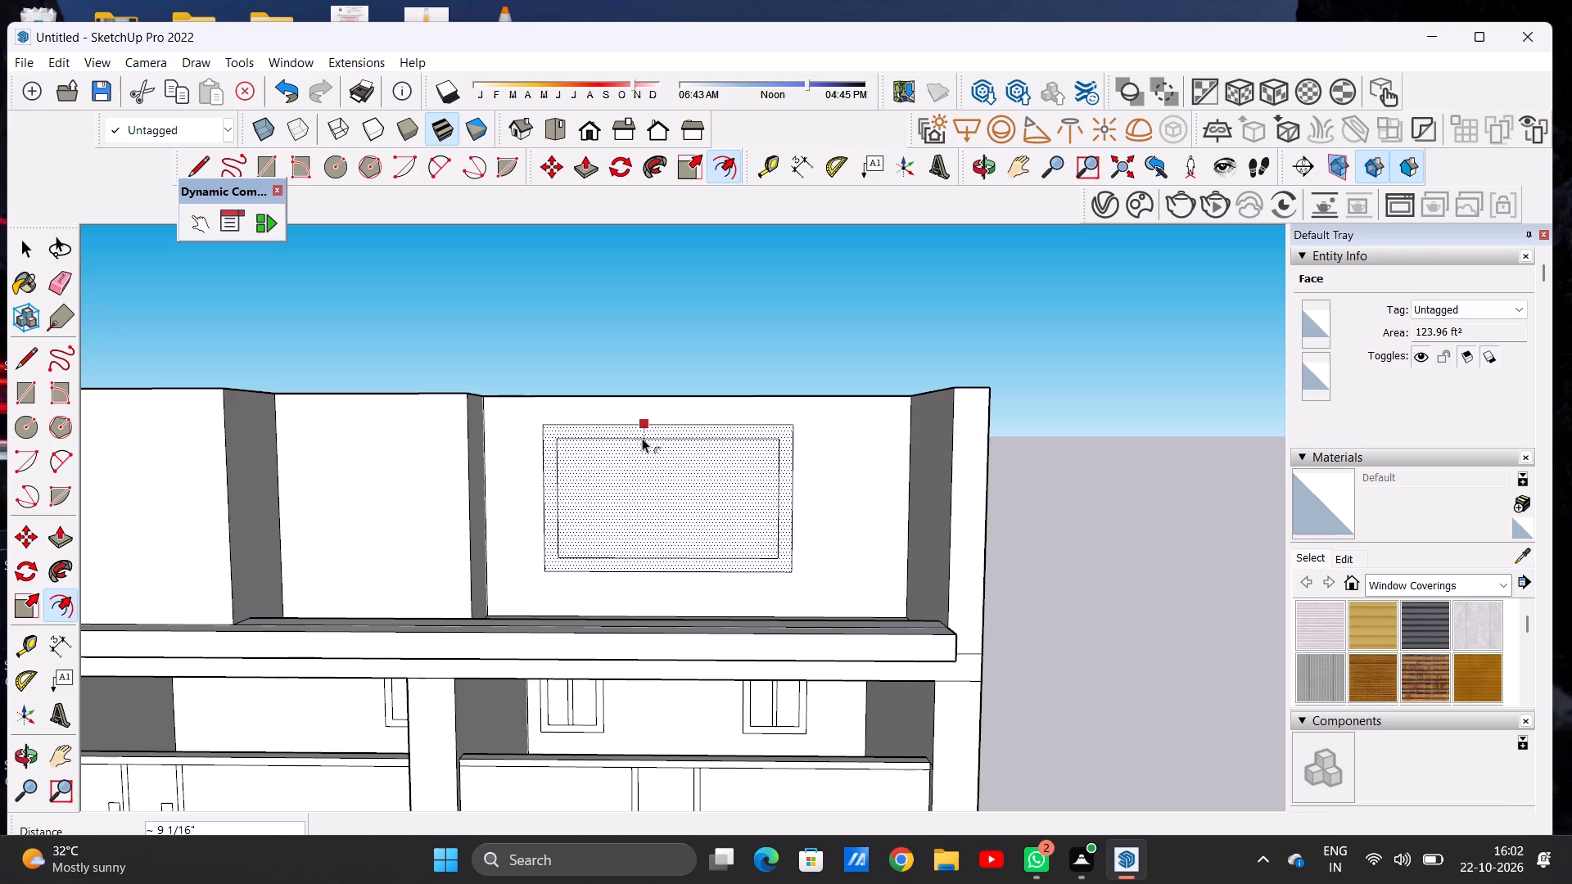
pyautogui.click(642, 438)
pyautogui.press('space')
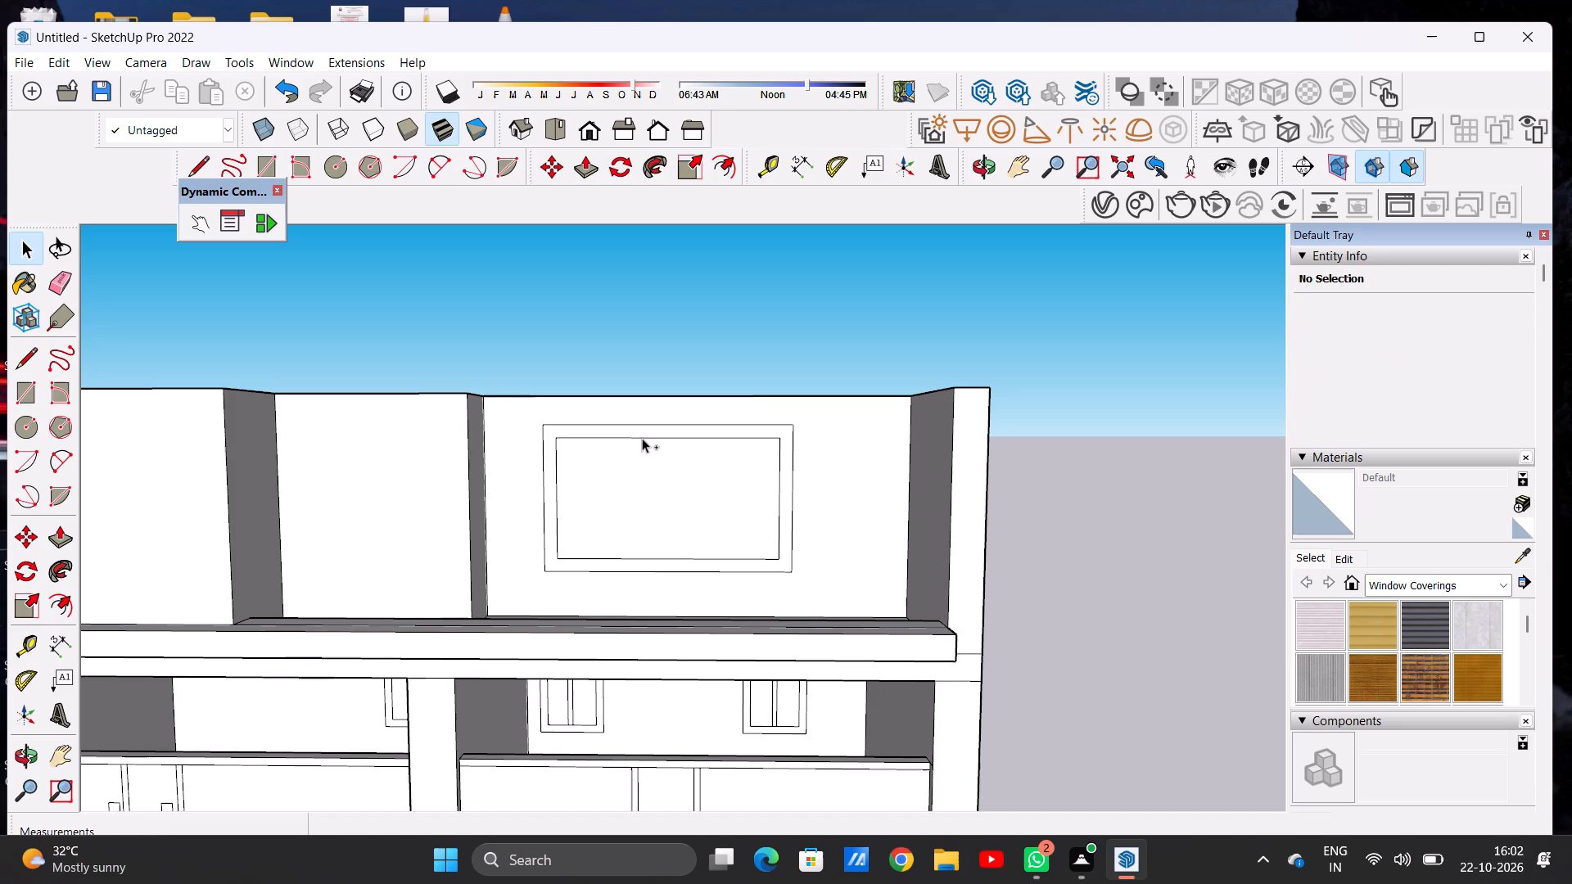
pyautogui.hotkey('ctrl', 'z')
# Split the window rectangle into two equal panels with a vertical line between its top and bottom midpoints.
pyautogui.press('l')
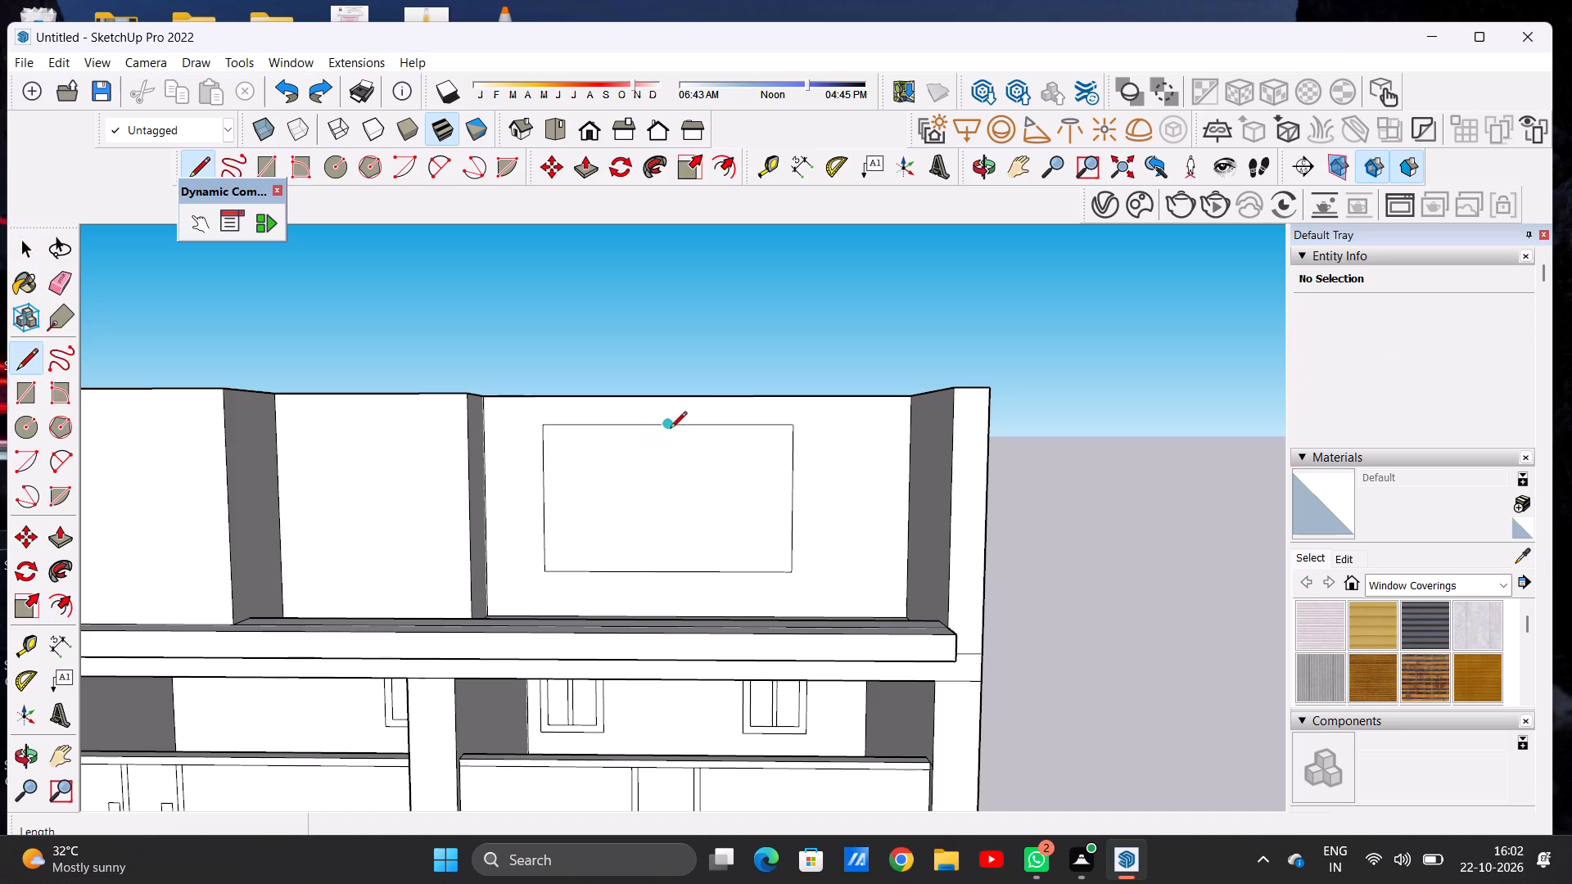
pyautogui.click(664, 424)
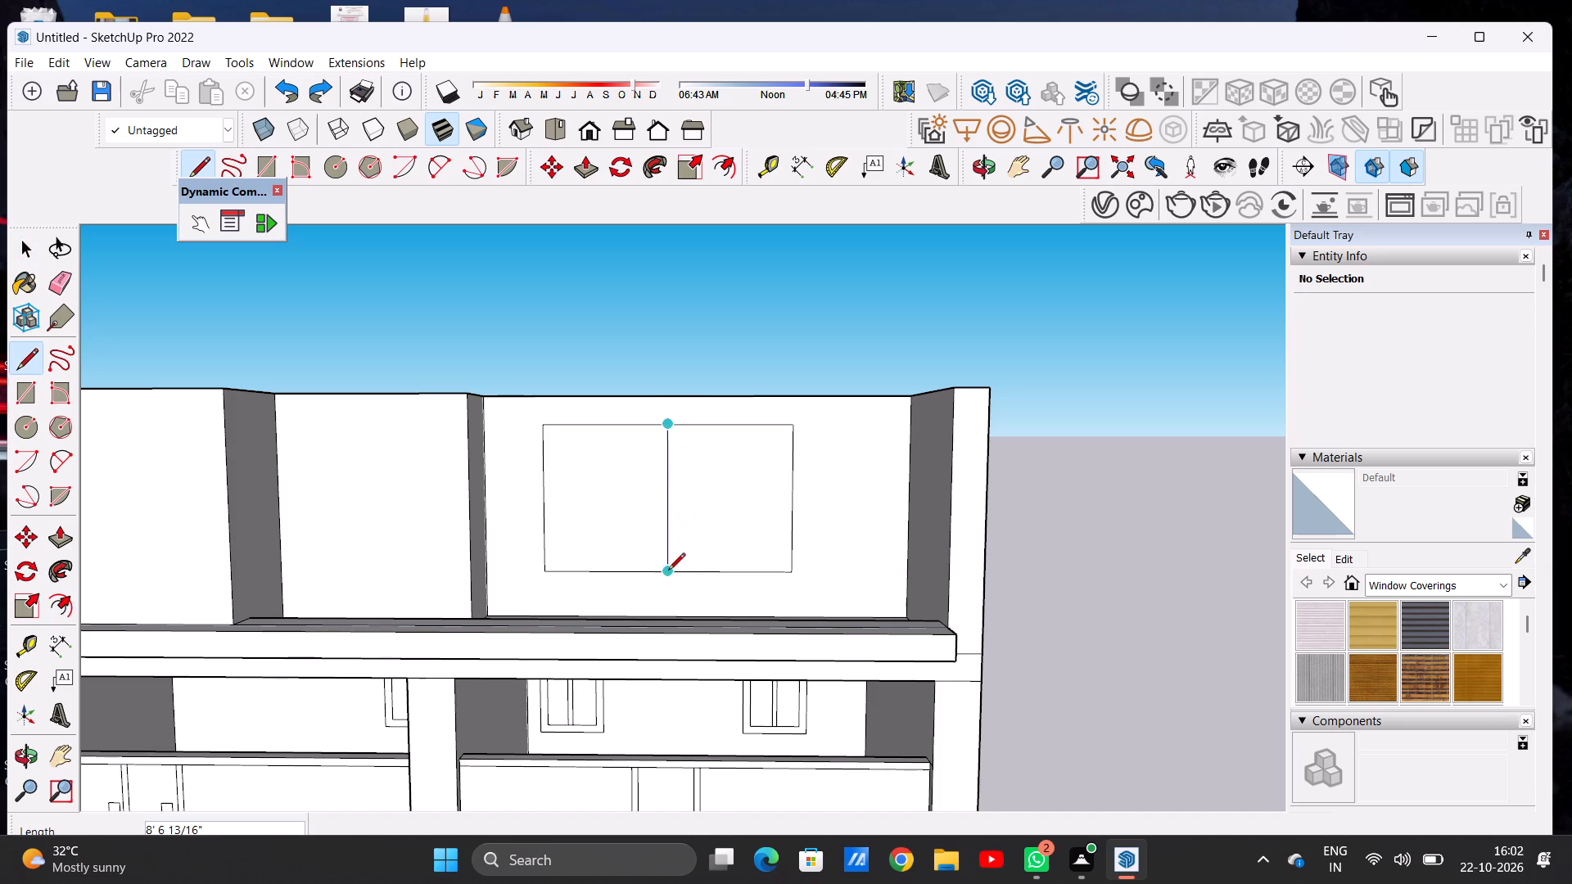
pyautogui.click(668, 571)
pyautogui.press('space')
# Offset both window panels inward by about 7 15/16" to outline their frames.
pyautogui.write('OF')
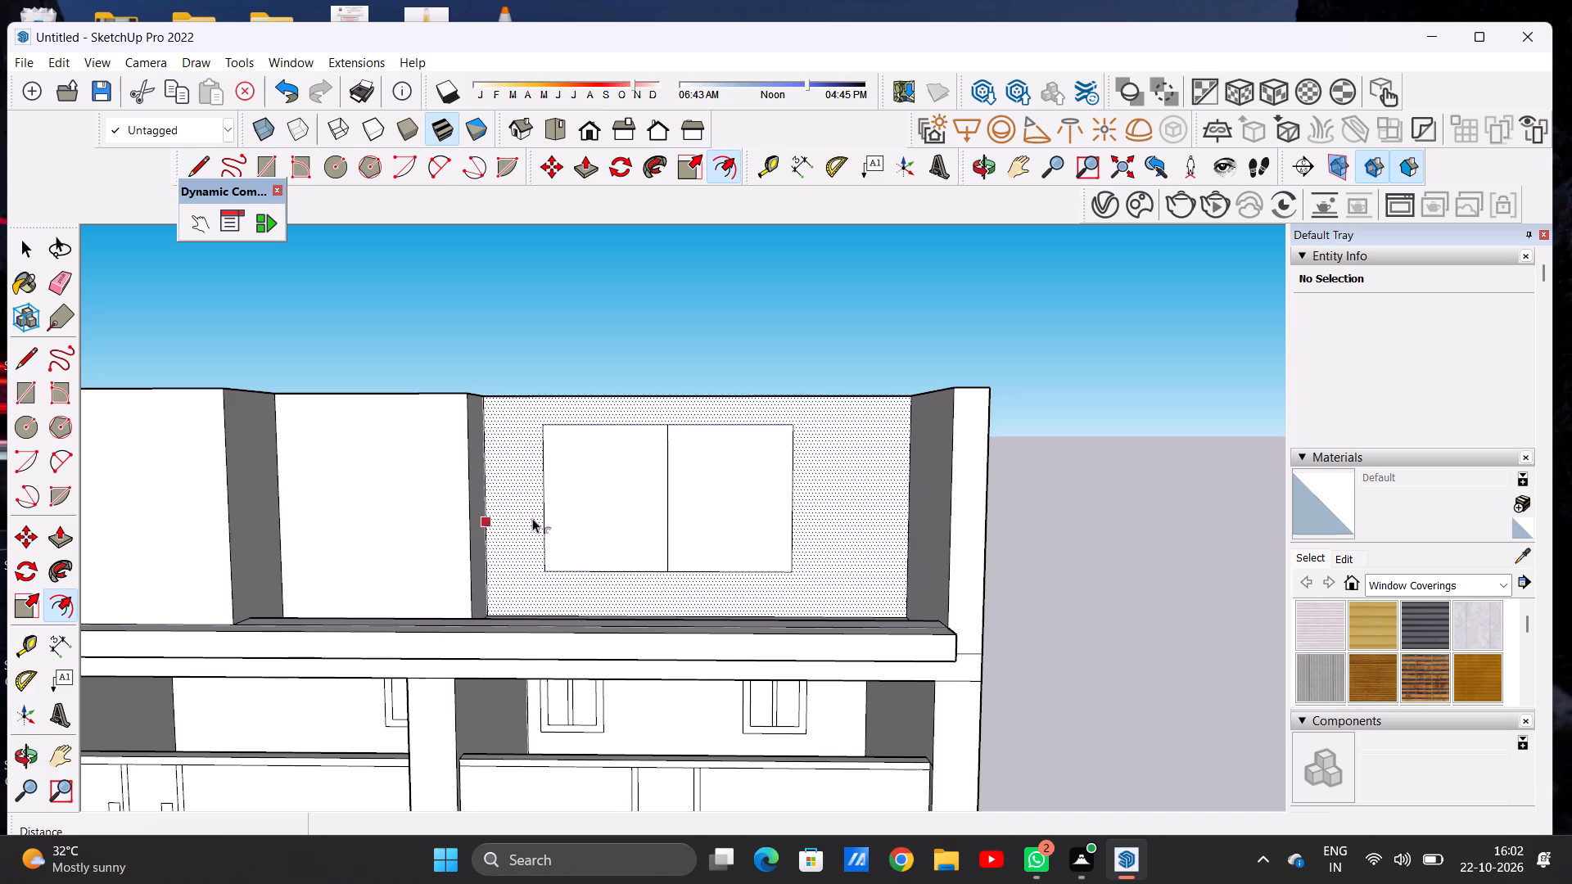
pyautogui.click(603, 442)
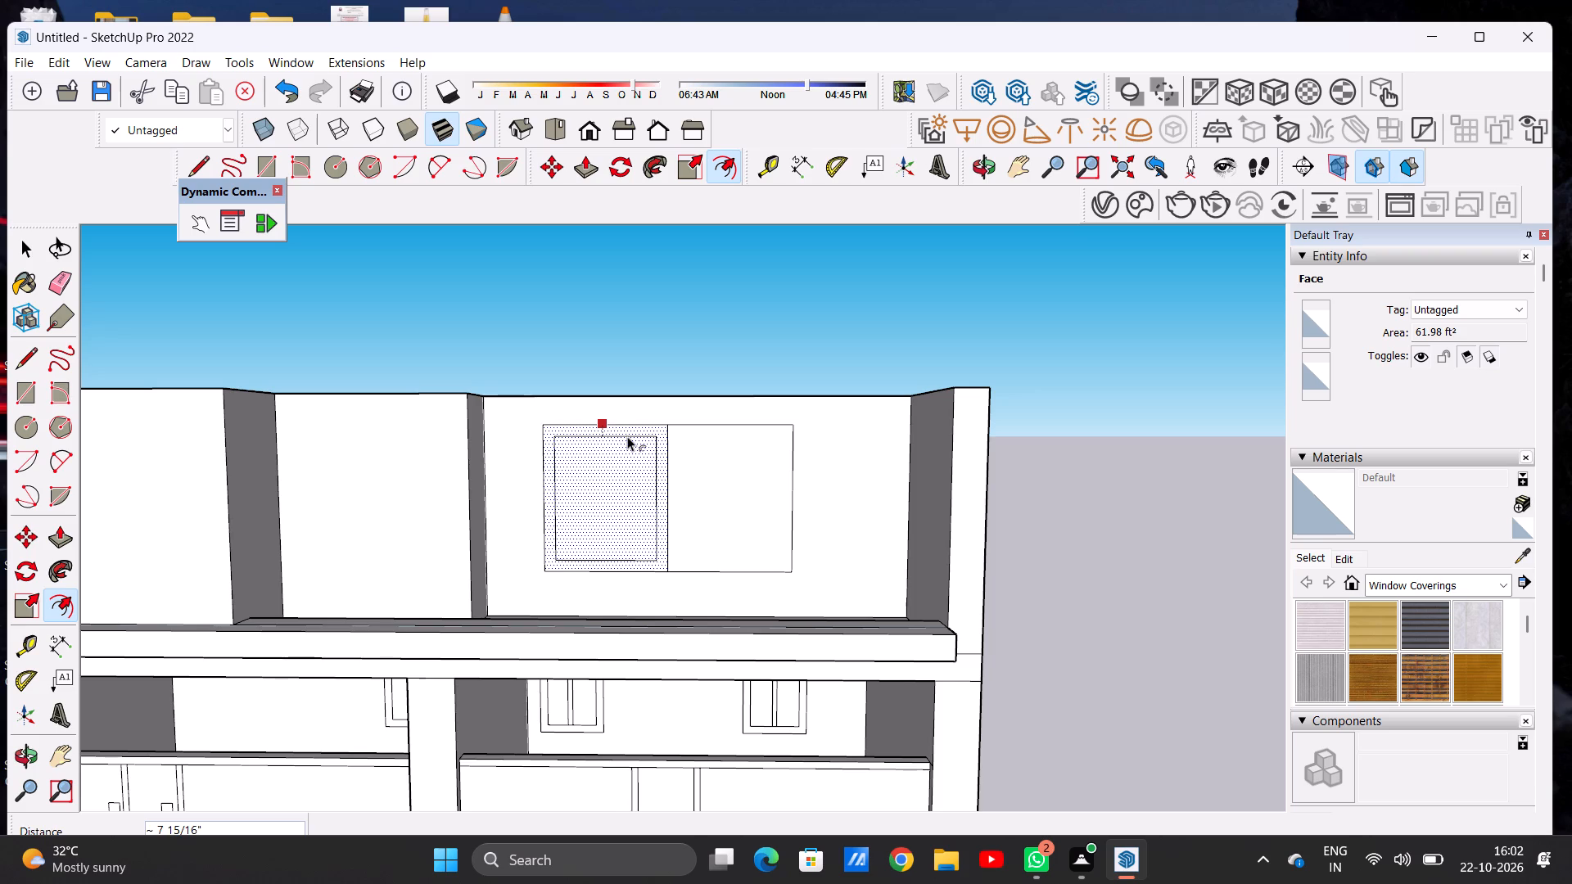
pyautogui.click(627, 436)
pyautogui.doubleClick(709, 463)
pyautogui.press('space')
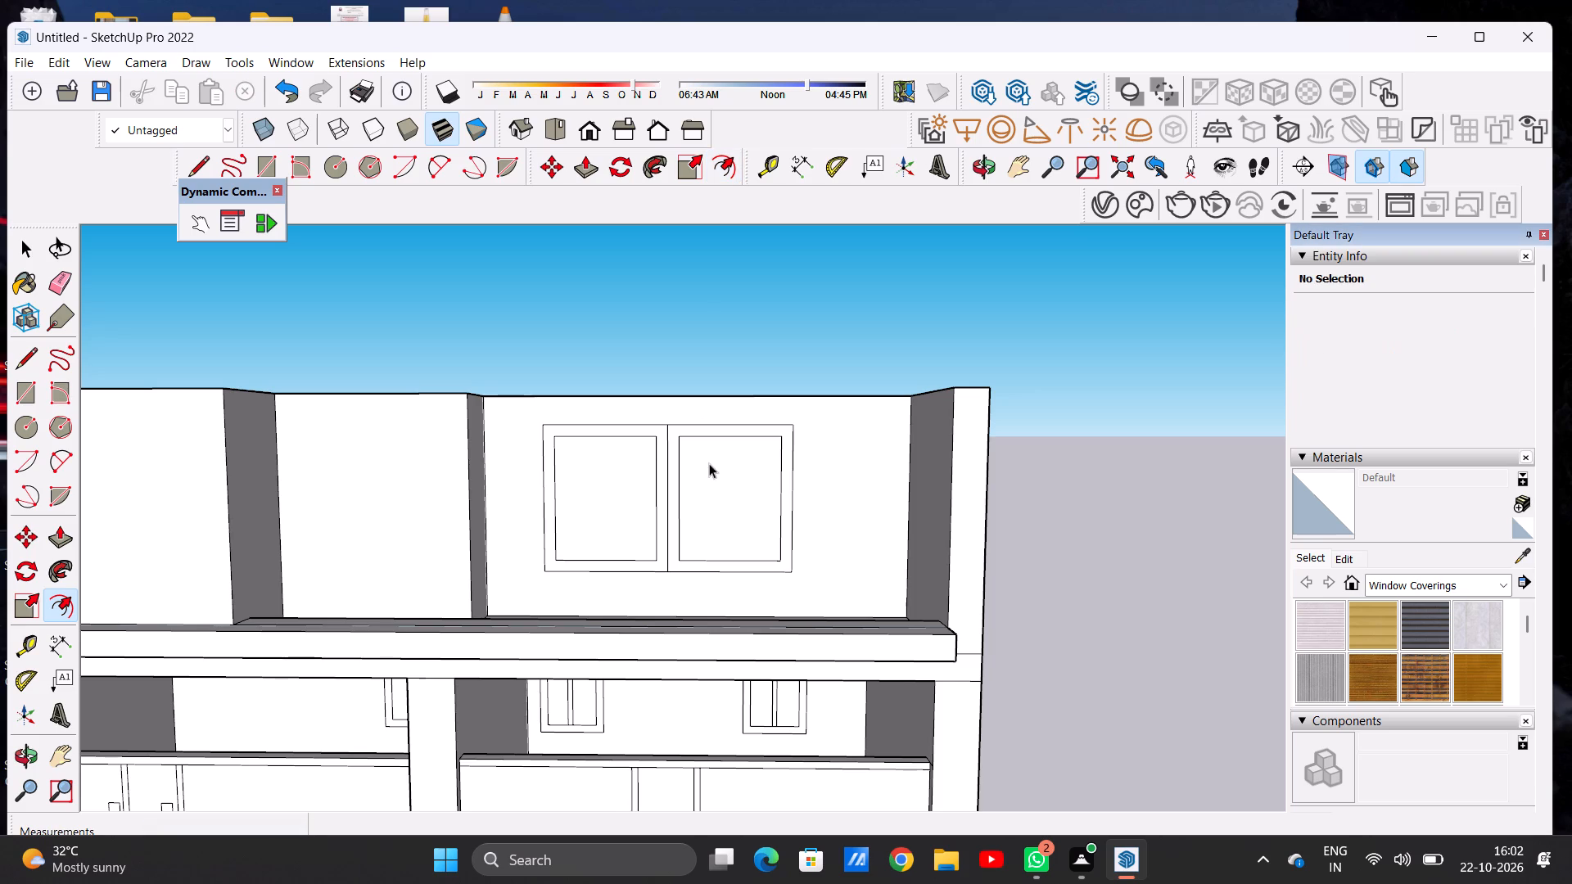
# Examine the two-panel upper window against the whole facade, near and far, from the front and from above.
pyautogui.scroll(-1, 686, 519)
pyautogui.scroll(6, 648, 513)
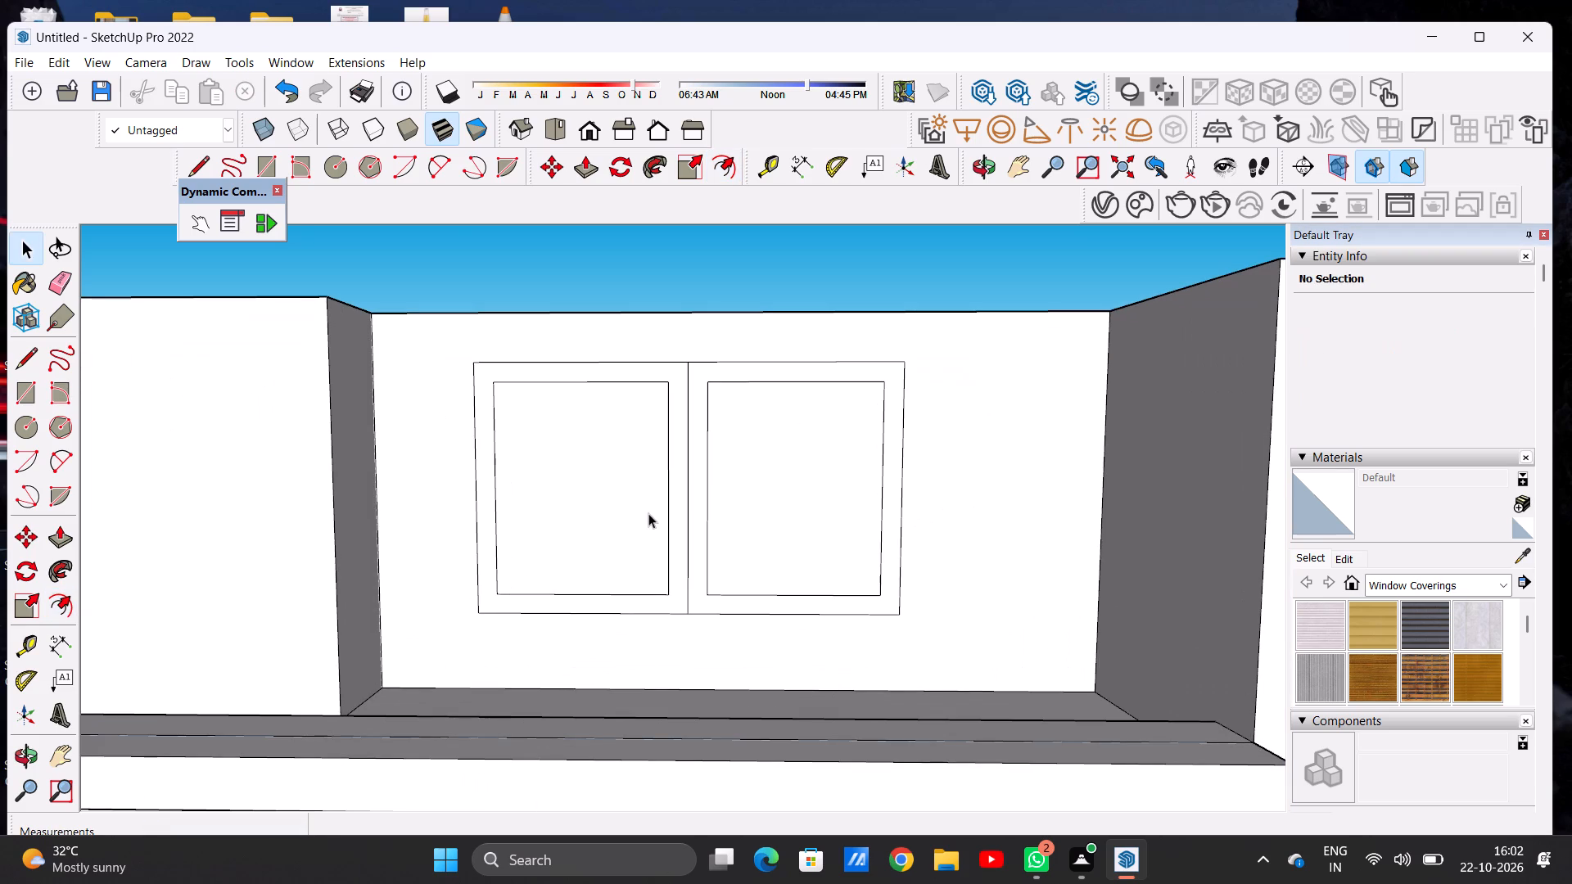
pyautogui.scroll(-20, 648, 513)
pyautogui.scroll(-1, 648, 513)
pyautogui.scroll(7, 647, 512)
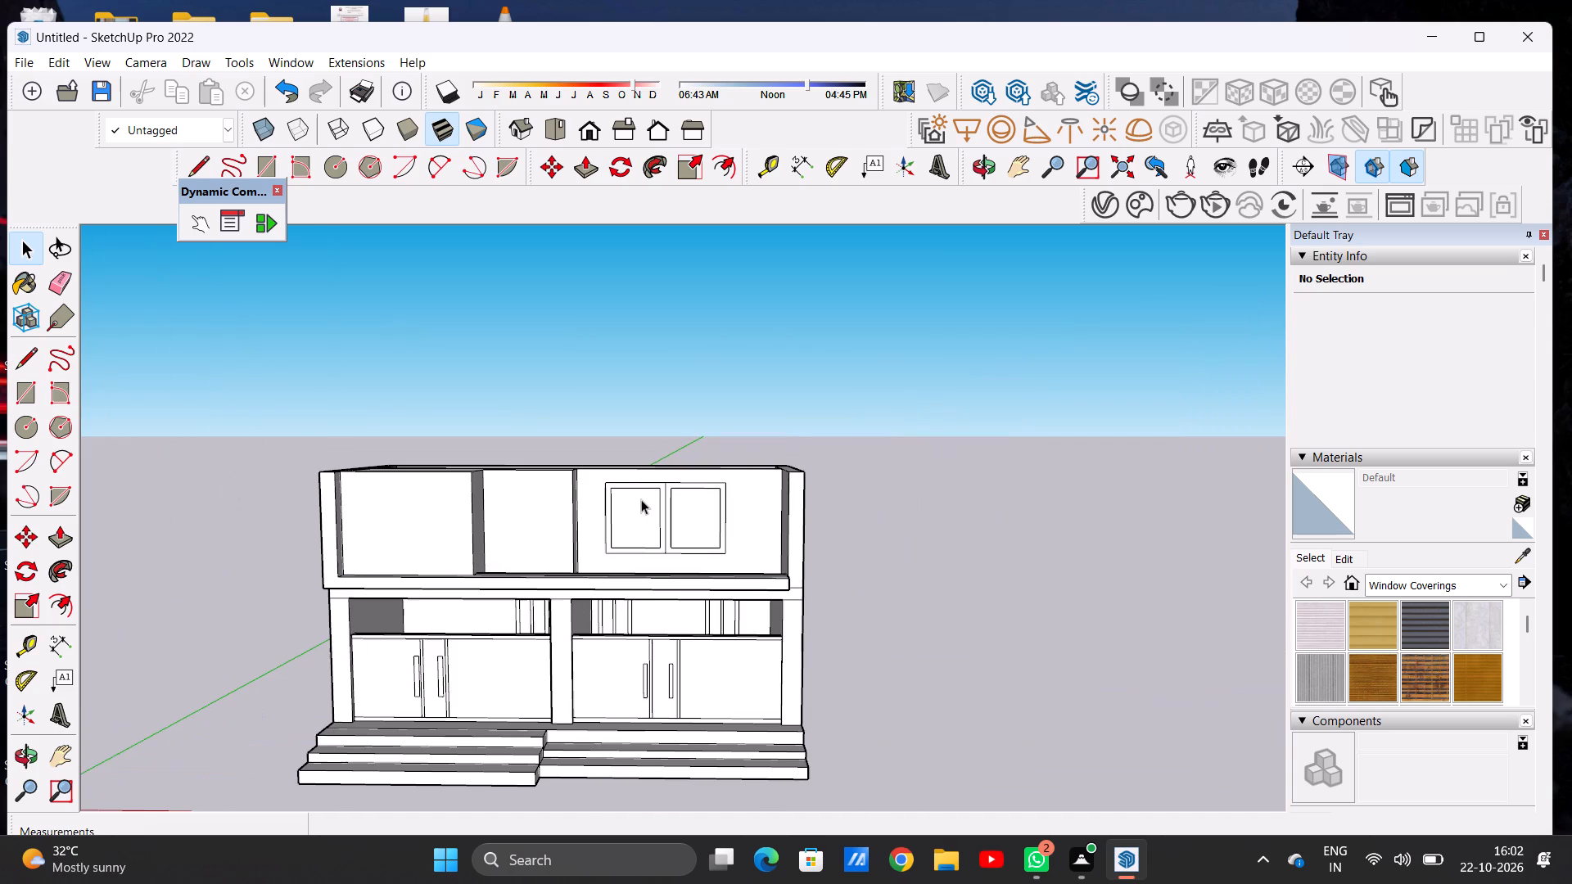
pyautogui.scroll(-6, 641, 499)
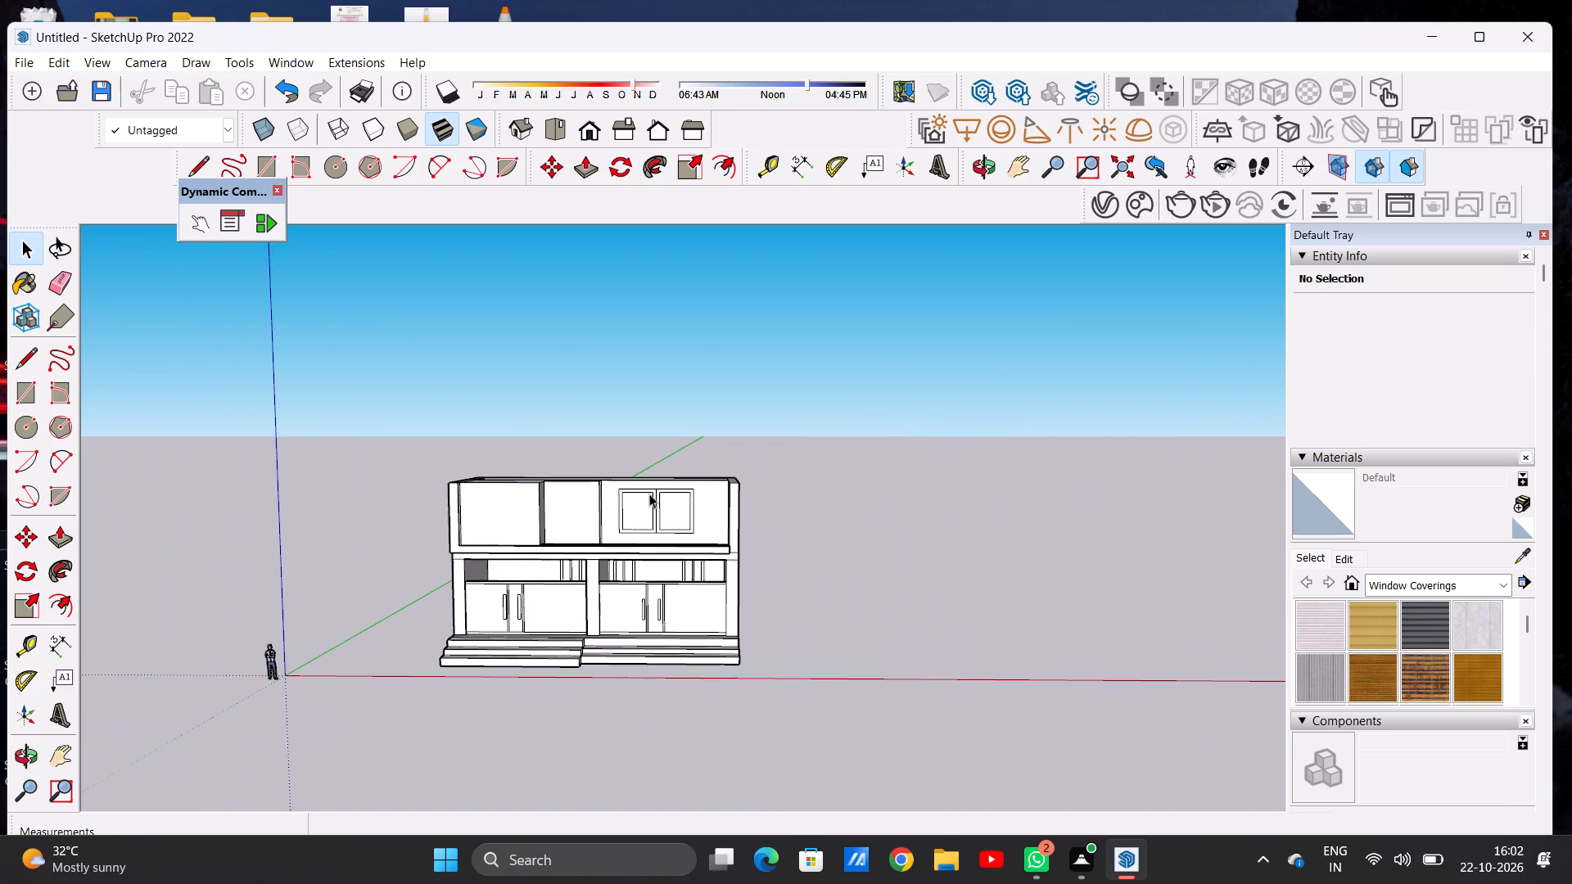
pyautogui.scroll(-4, 650, 494)
pyautogui.moveTo(634, 495); pyautogui.dragTo(620, 618, button='middle')
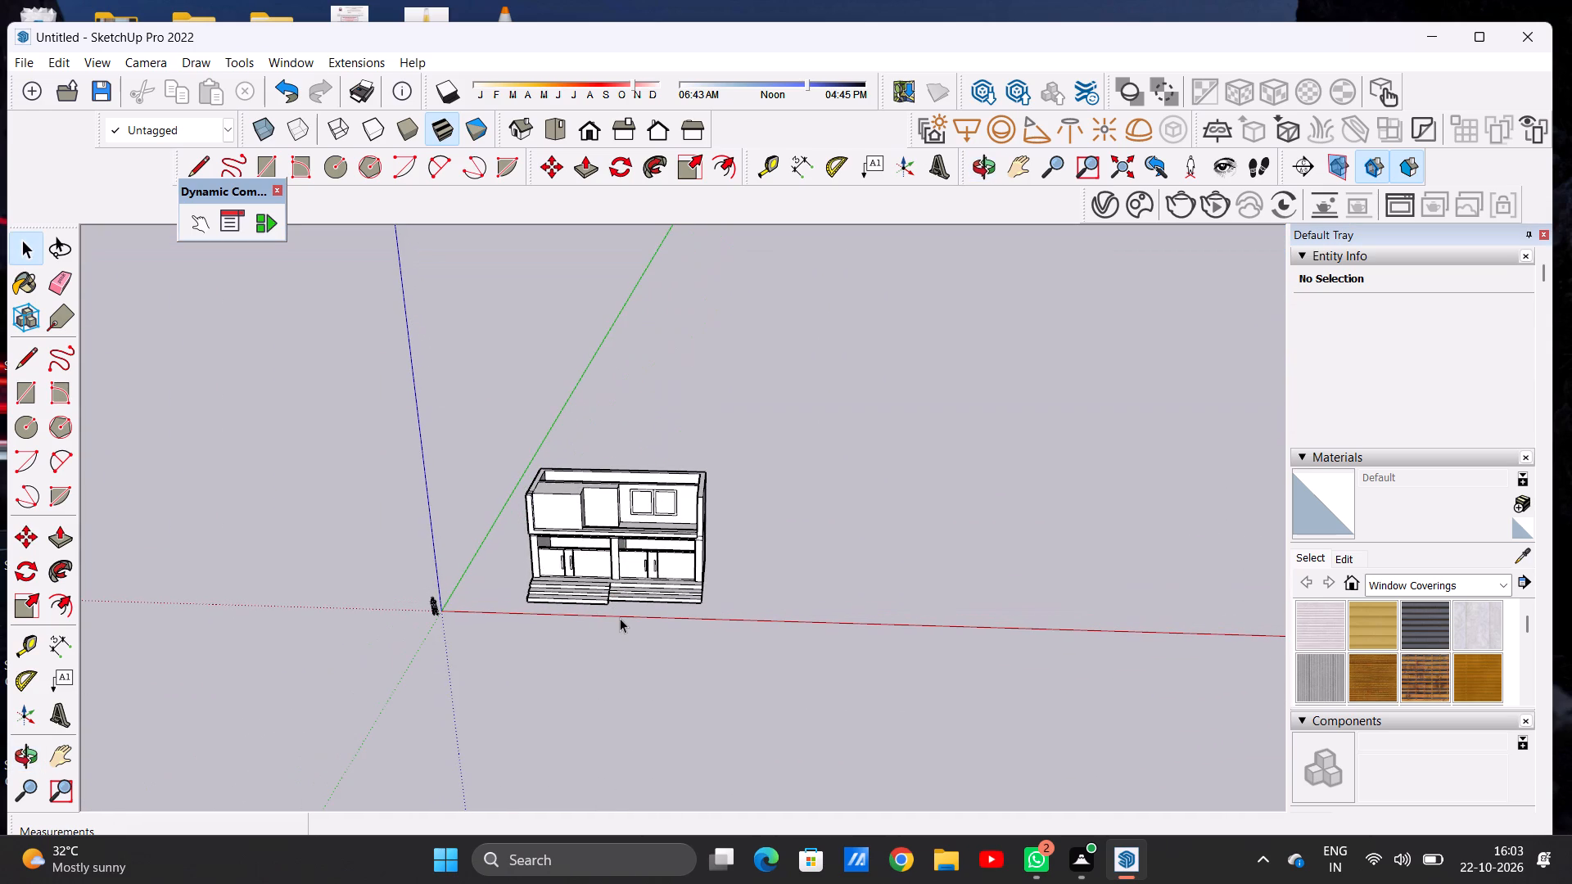
pyautogui.scroll(10, 594, 529)
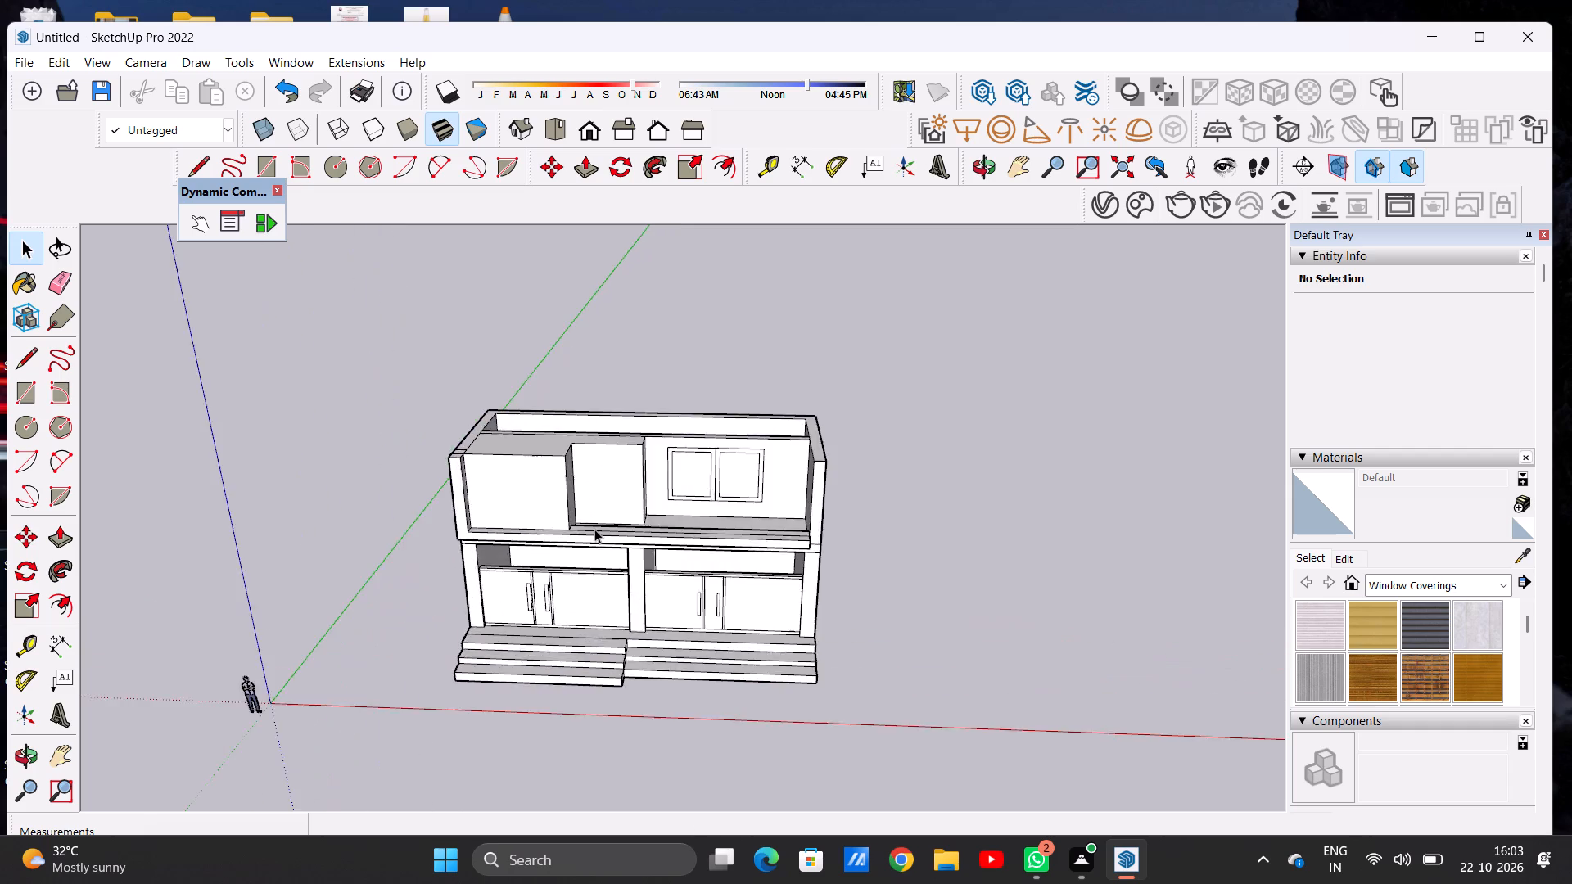
pyautogui.scroll(4, 594, 529)
pyautogui.moveTo(594, 529); pyautogui.dragTo(591, 630, button='middle')
pyautogui.scroll(5, 657, 580)
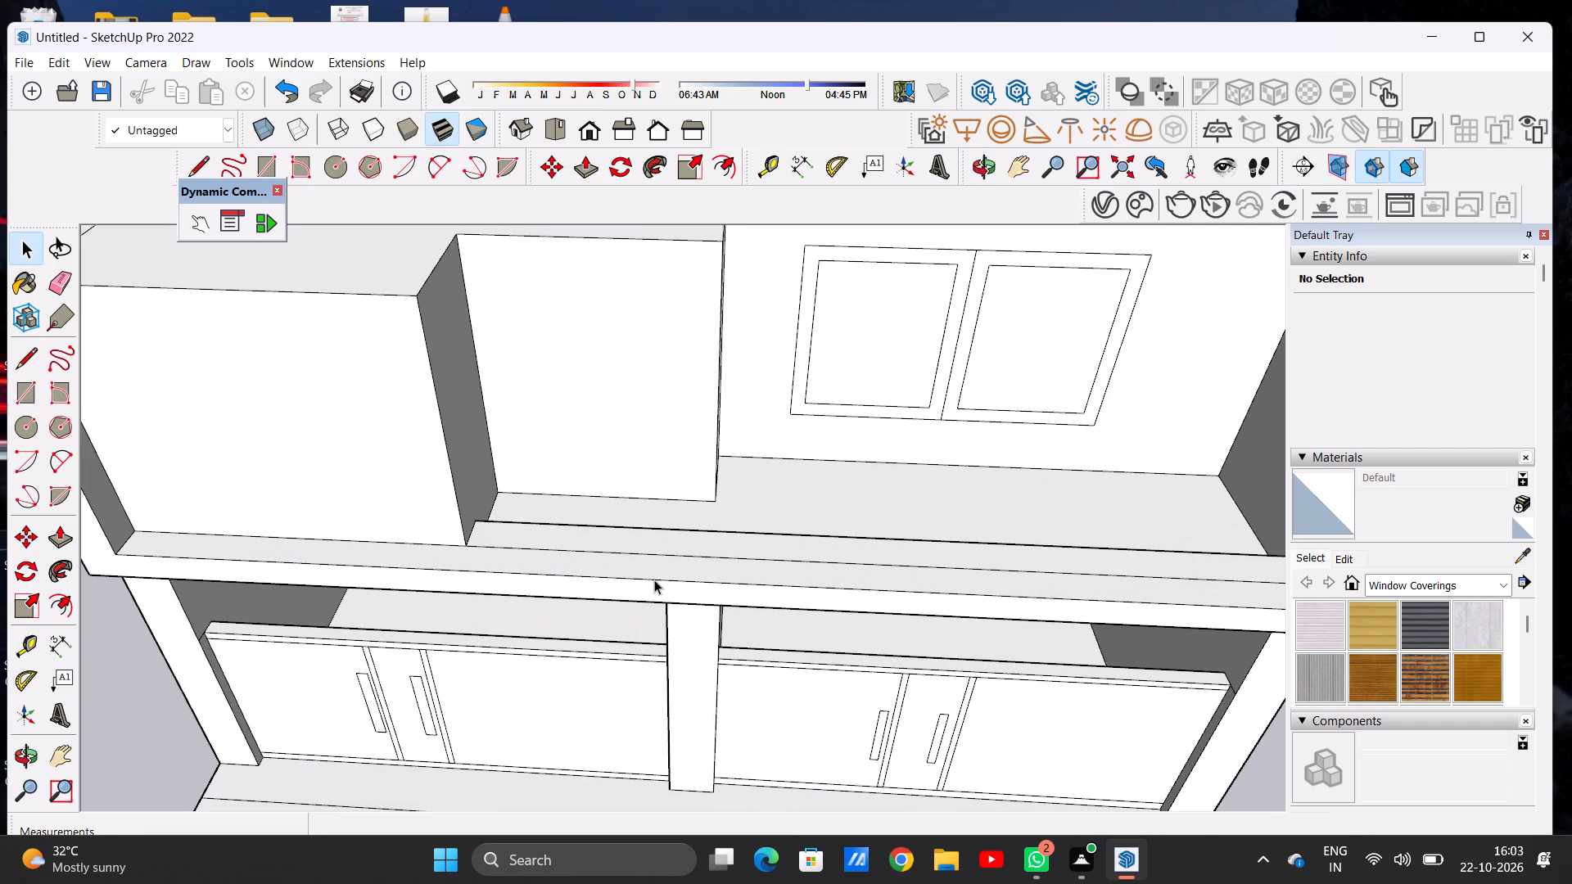
pyautogui.scroll(-5, 654, 580)
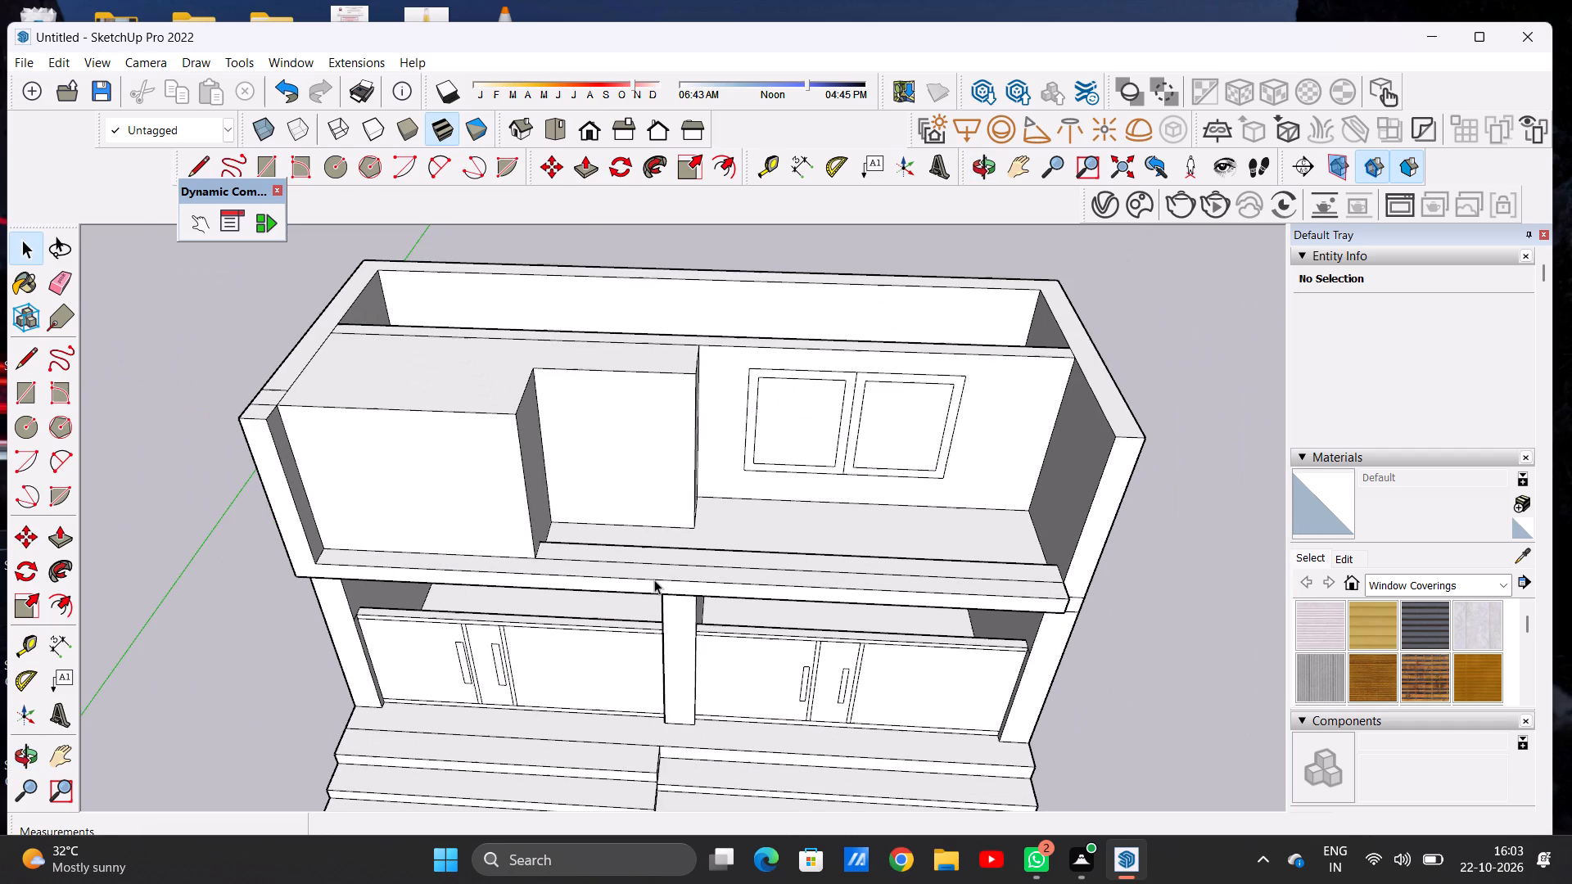
# Push/Pull the parapet's narrow inner top strip, beside the stepped block, upward by about 4' 2 9/16".
pyautogui.press('p')
pyautogui.scroll(7, 1012, 570)
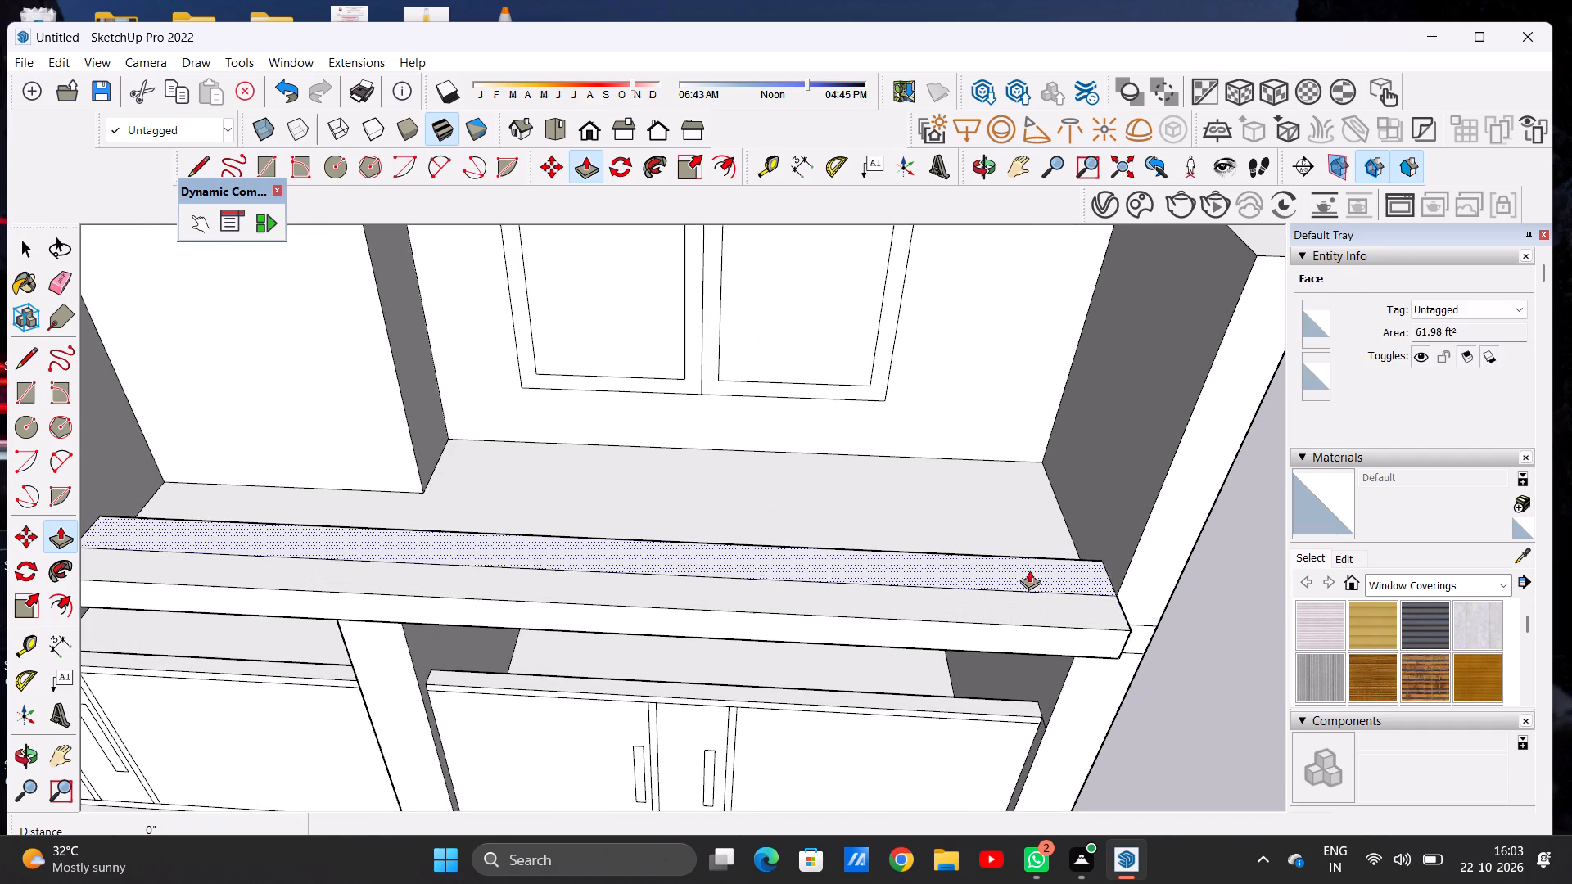
pyautogui.click(1102, 571)
pyautogui.scroll(-7, 1145, 470)
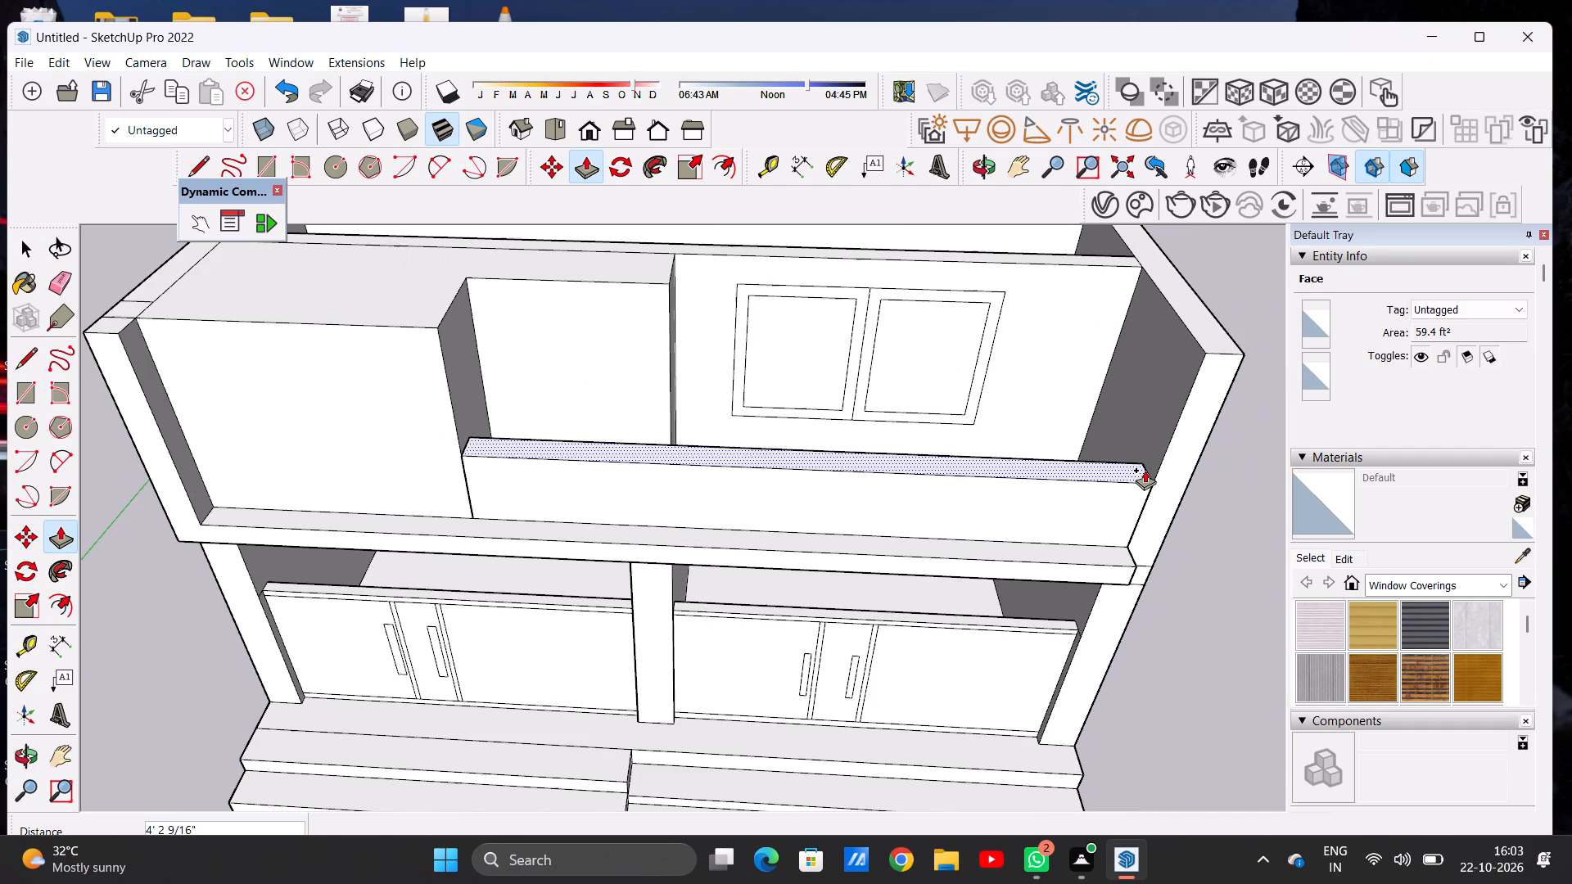
pyautogui.click(1146, 470)
pyautogui.press('space')
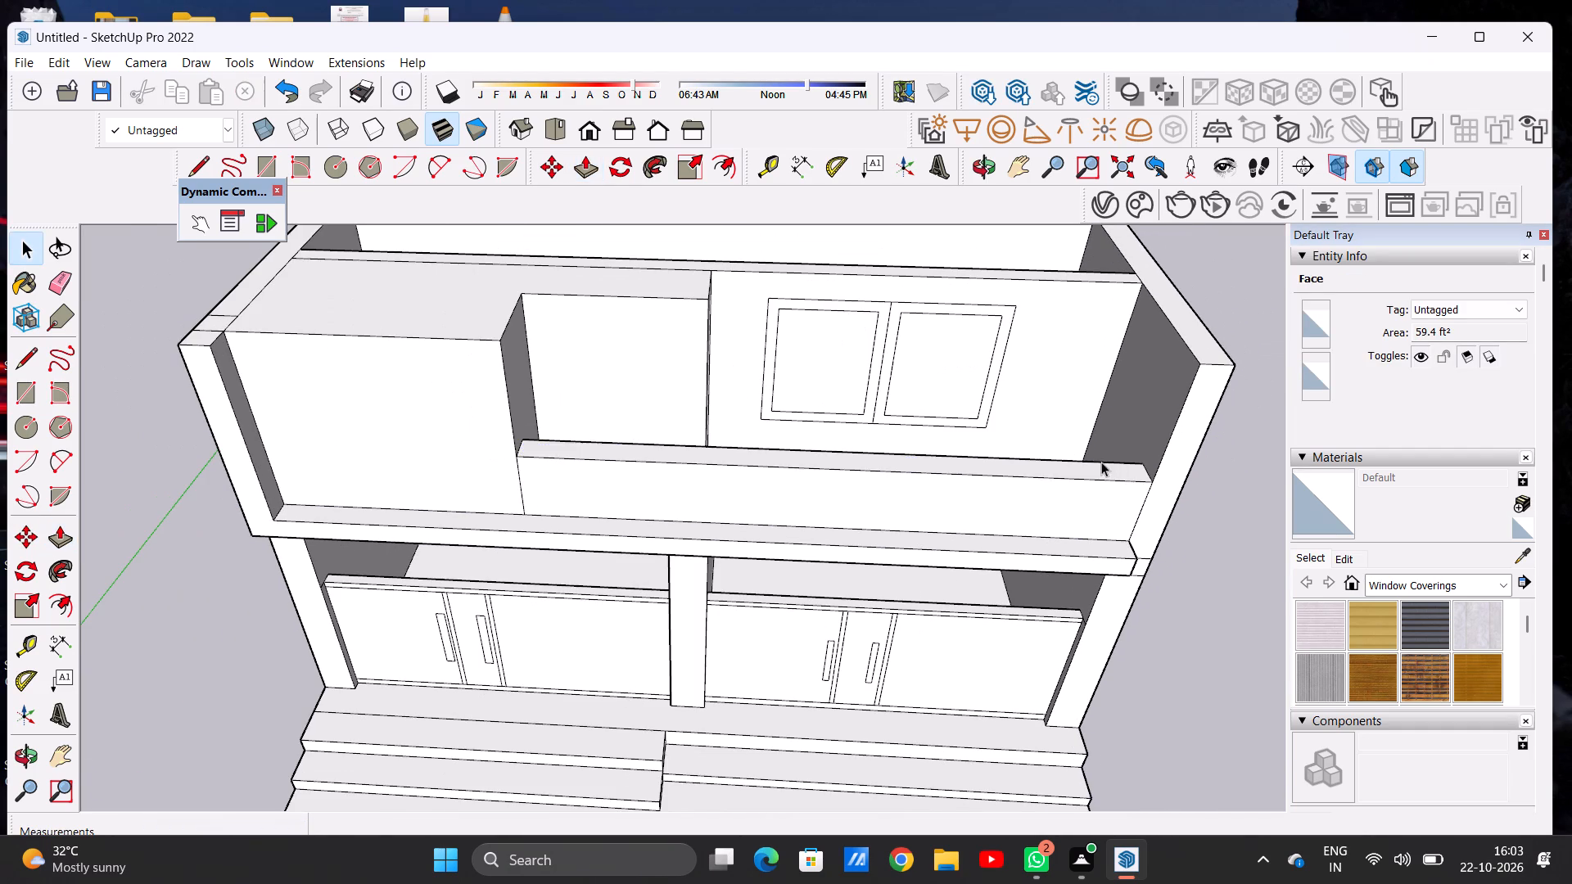
# Examine the raised parapet wall from the front and side, including its junction with the upper block.
pyautogui.scroll(-7, 1101, 462)
pyautogui.moveTo(1082, 503); pyautogui.dragTo(1086, 387, button='middle')
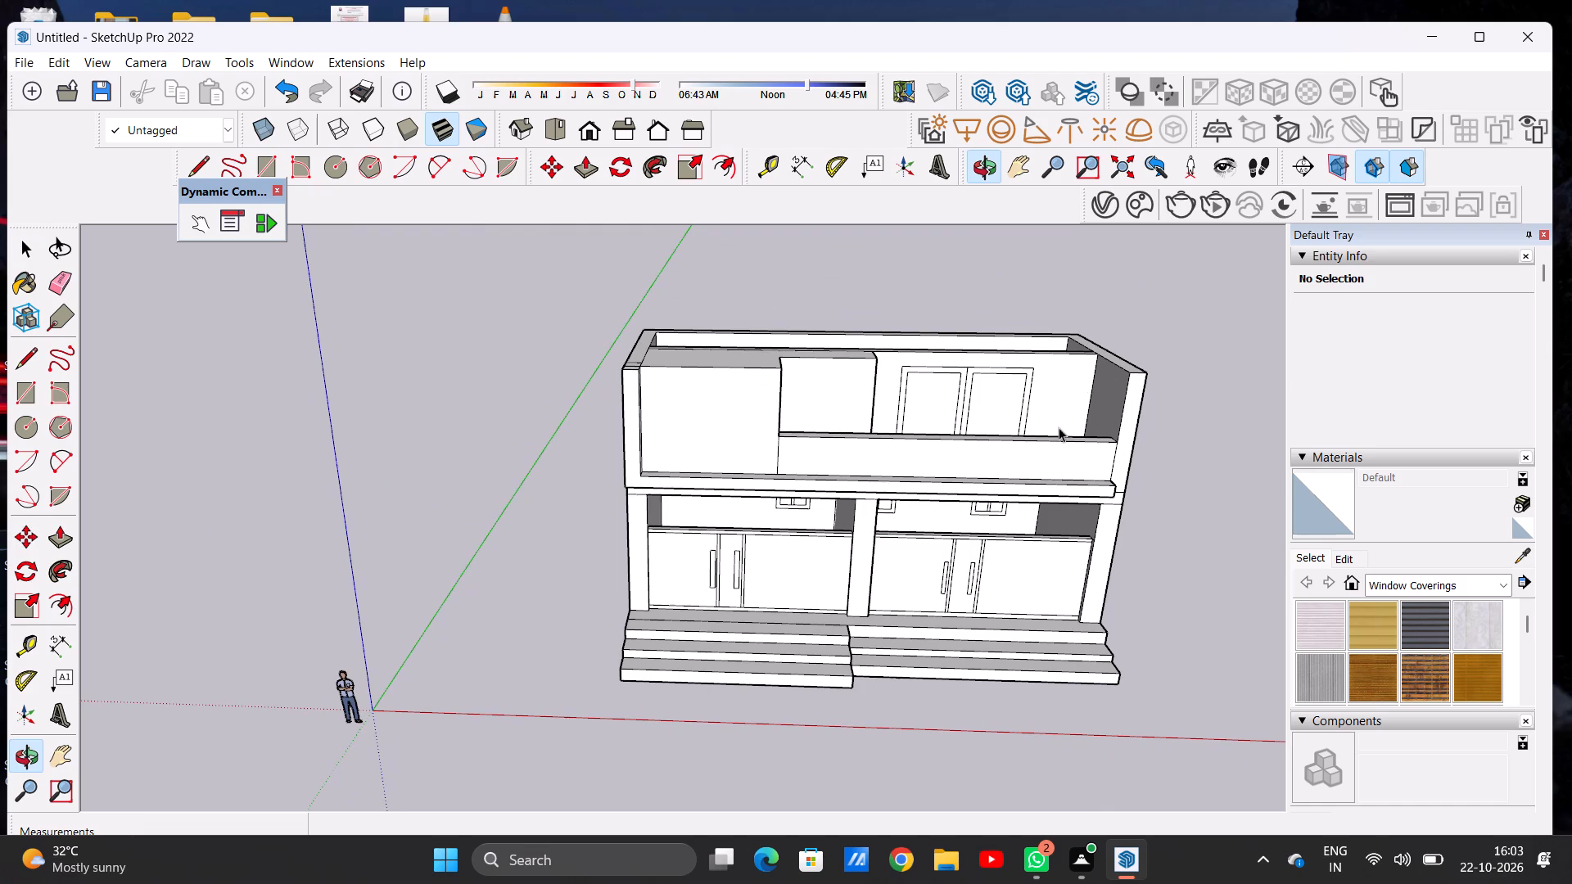
pyautogui.scroll(8, 1058, 456)
pyautogui.moveTo(1050, 470); pyautogui.dragTo(964, 384, button='middle')
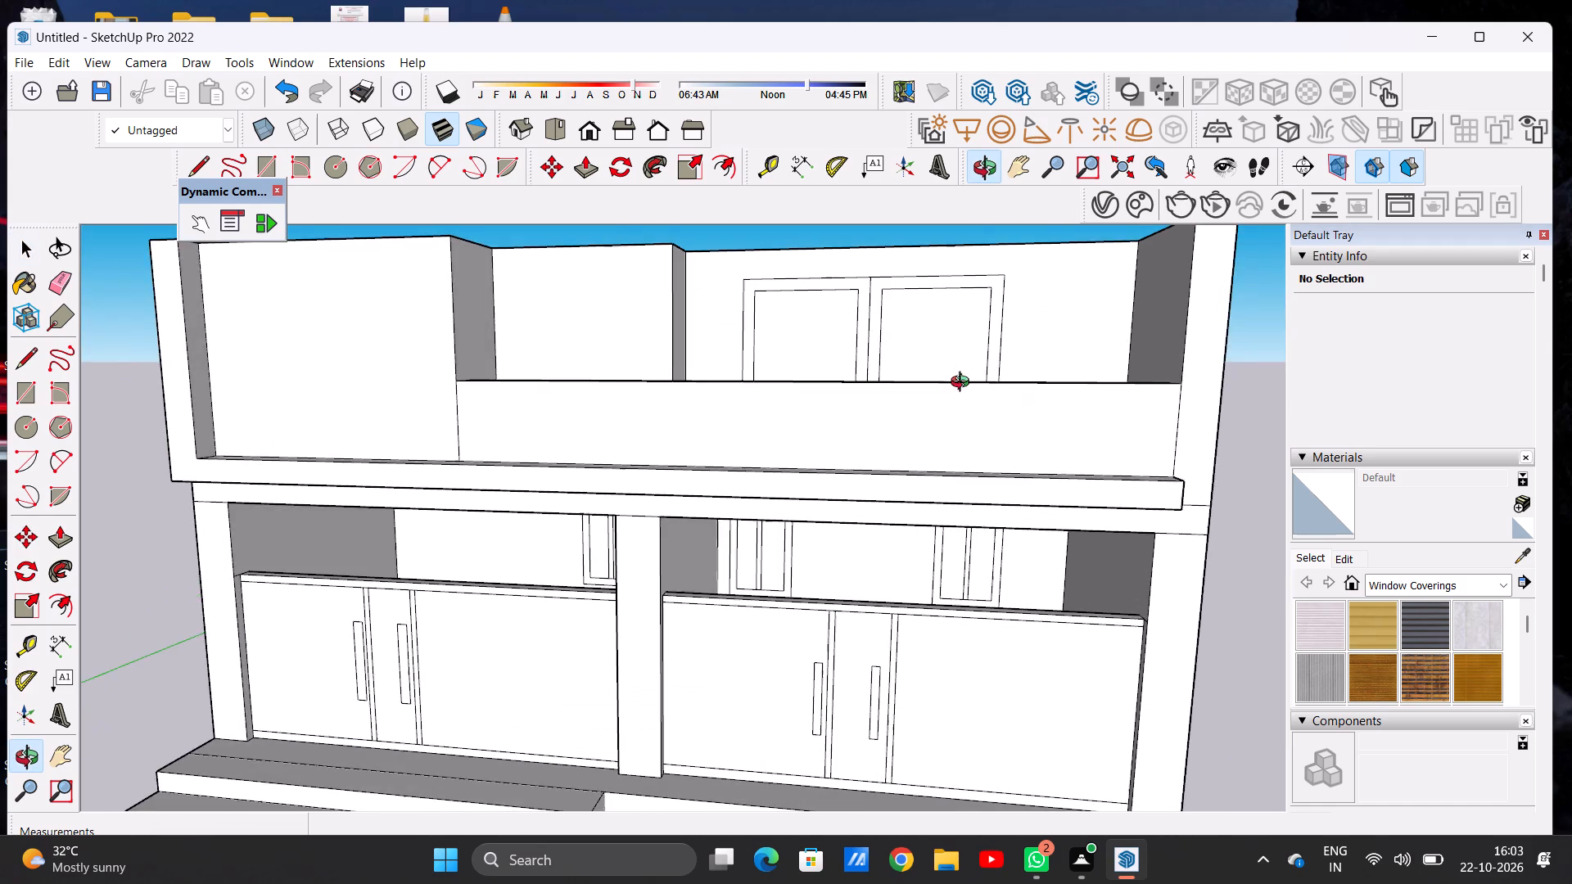
pyautogui.moveTo(964, 384); pyautogui.dragTo(690, 508, button='middle')
pyautogui.scroll(7, 513, 341)
pyautogui.scroll(-4, 558, 527)
pyautogui.scroll(1, 583, 572)
pyautogui.scroll(-1, 585, 572)
pyautogui.scroll(1, 586, 574)
pyautogui.scroll(-2, 587, 574)
pyautogui.scroll(1, 592, 578)
pyautogui.scroll(-13, 592, 578)
pyautogui.scroll(7, 563, 480)
pyautogui.moveTo(559, 502); pyautogui.dragTo(540, 413, button='middle')
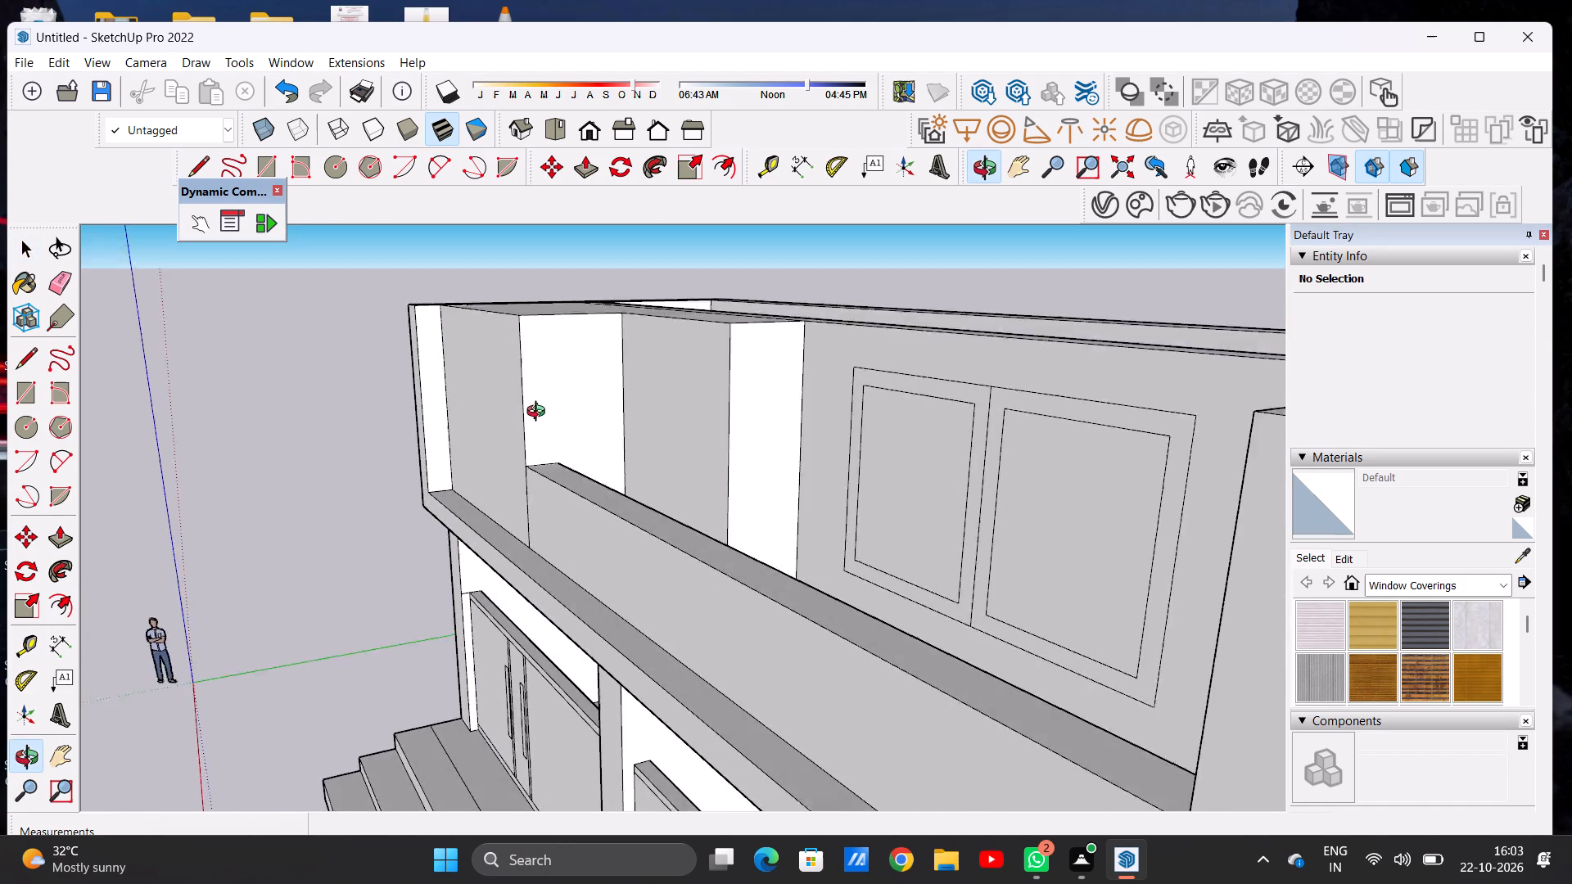
pyautogui.moveTo(540, 413); pyautogui.dragTo(538, 411, button='middle')
# Draw a circle with a radius of about 3" on the upper block's side face, just above the parapet wall's top.
pyautogui.scroll(12, 572, 460)
pyautogui.press('c')
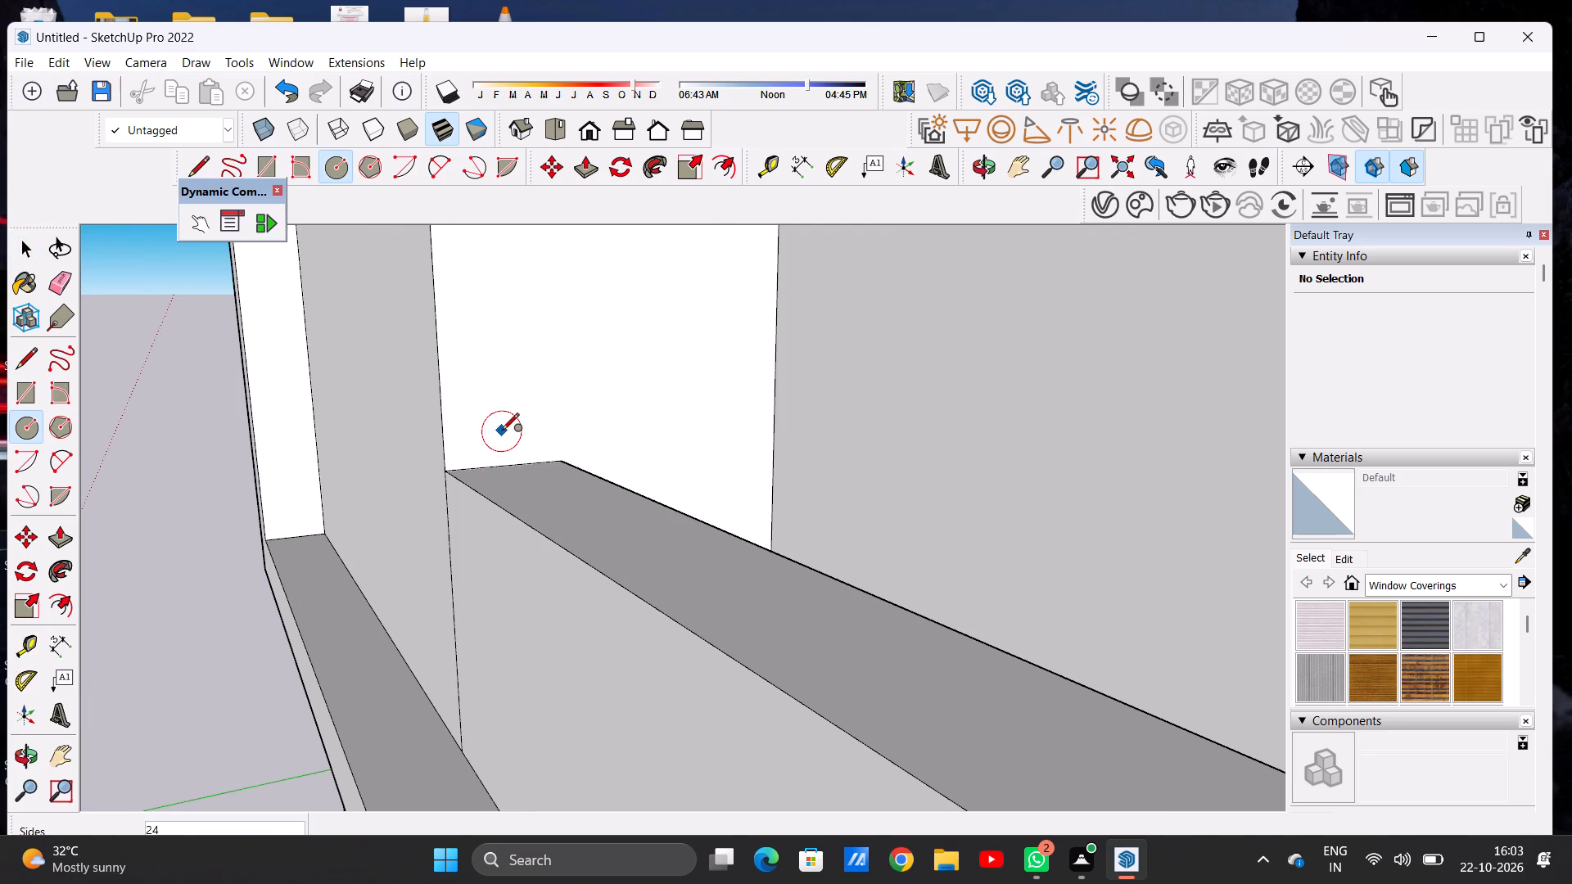
pyautogui.click(502, 431)
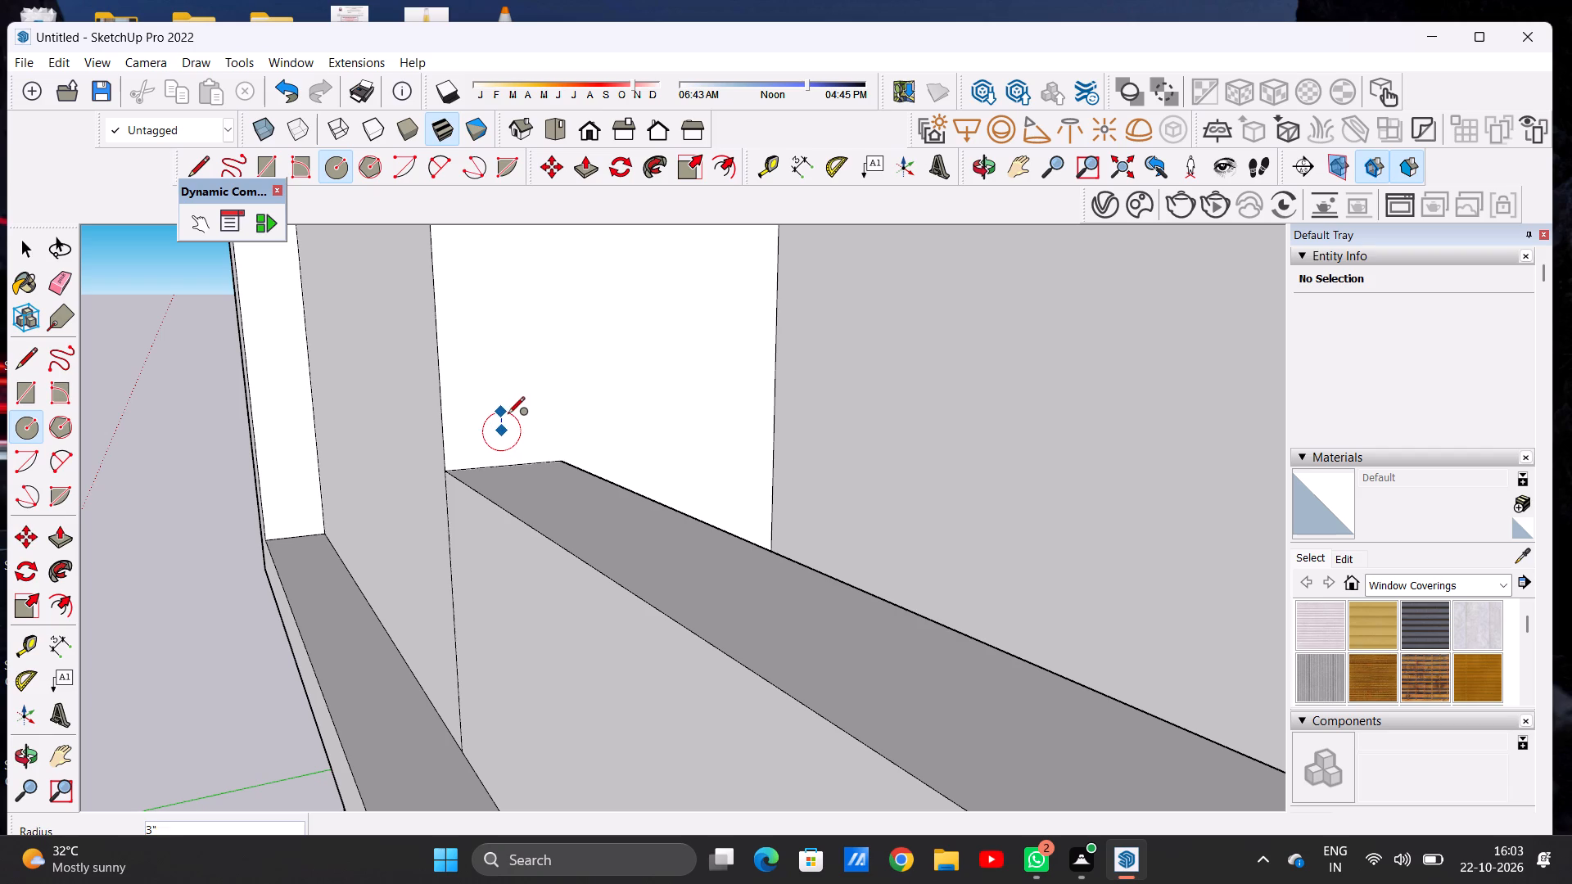
pyautogui.click(508, 415)
pyautogui.press('space')
# Push/Pull the circle about 35' 1 1/8" along the parapet wall to the opposite side wall, forming a round handrail.
pyautogui.write('P')
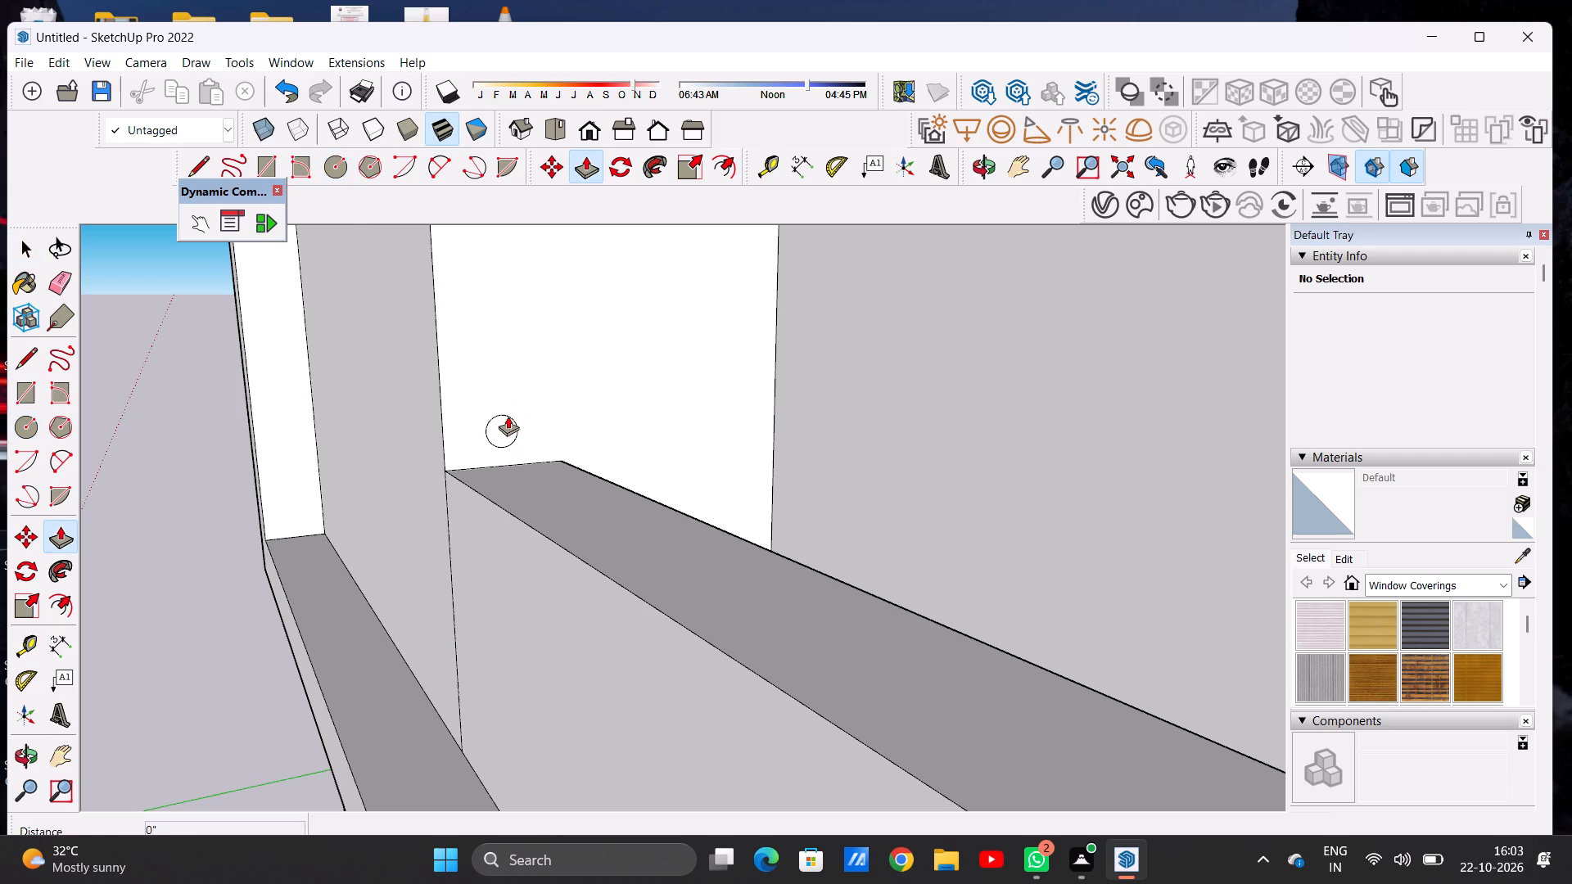
pyautogui.scroll(6, 499, 427)
pyautogui.click(499, 427)
pyautogui.scroll(-3, 601, 555)
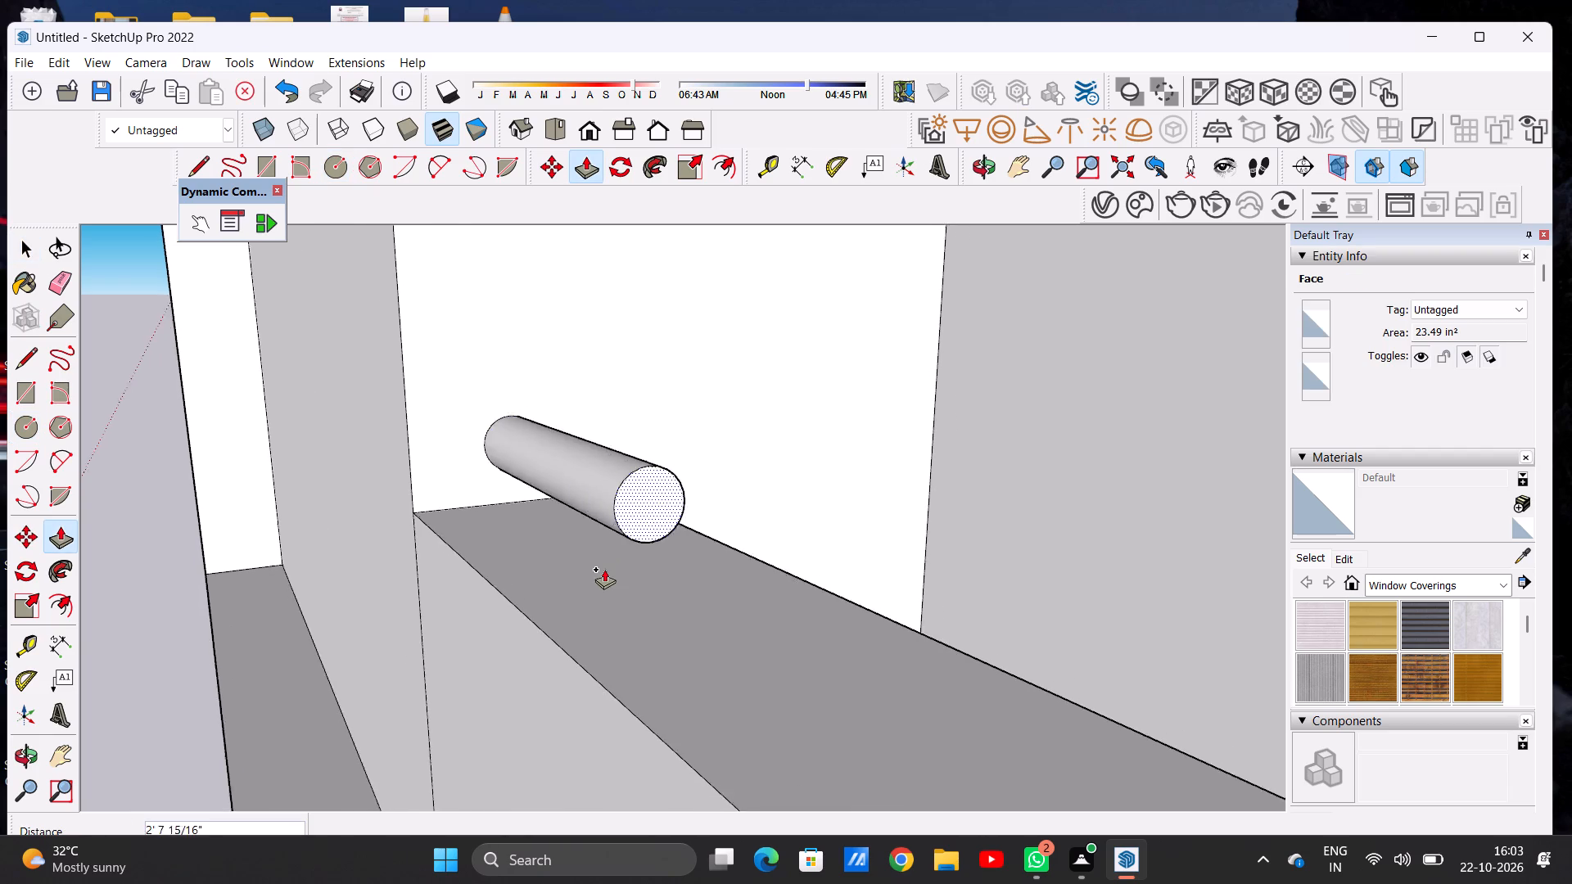
pyautogui.scroll(-10, 604, 569)
pyautogui.scroll(1, 604, 569)
pyautogui.scroll(-15, 604, 569)
pyautogui.moveTo(795, 656); pyautogui.dragTo(1157, 603, button='middle')
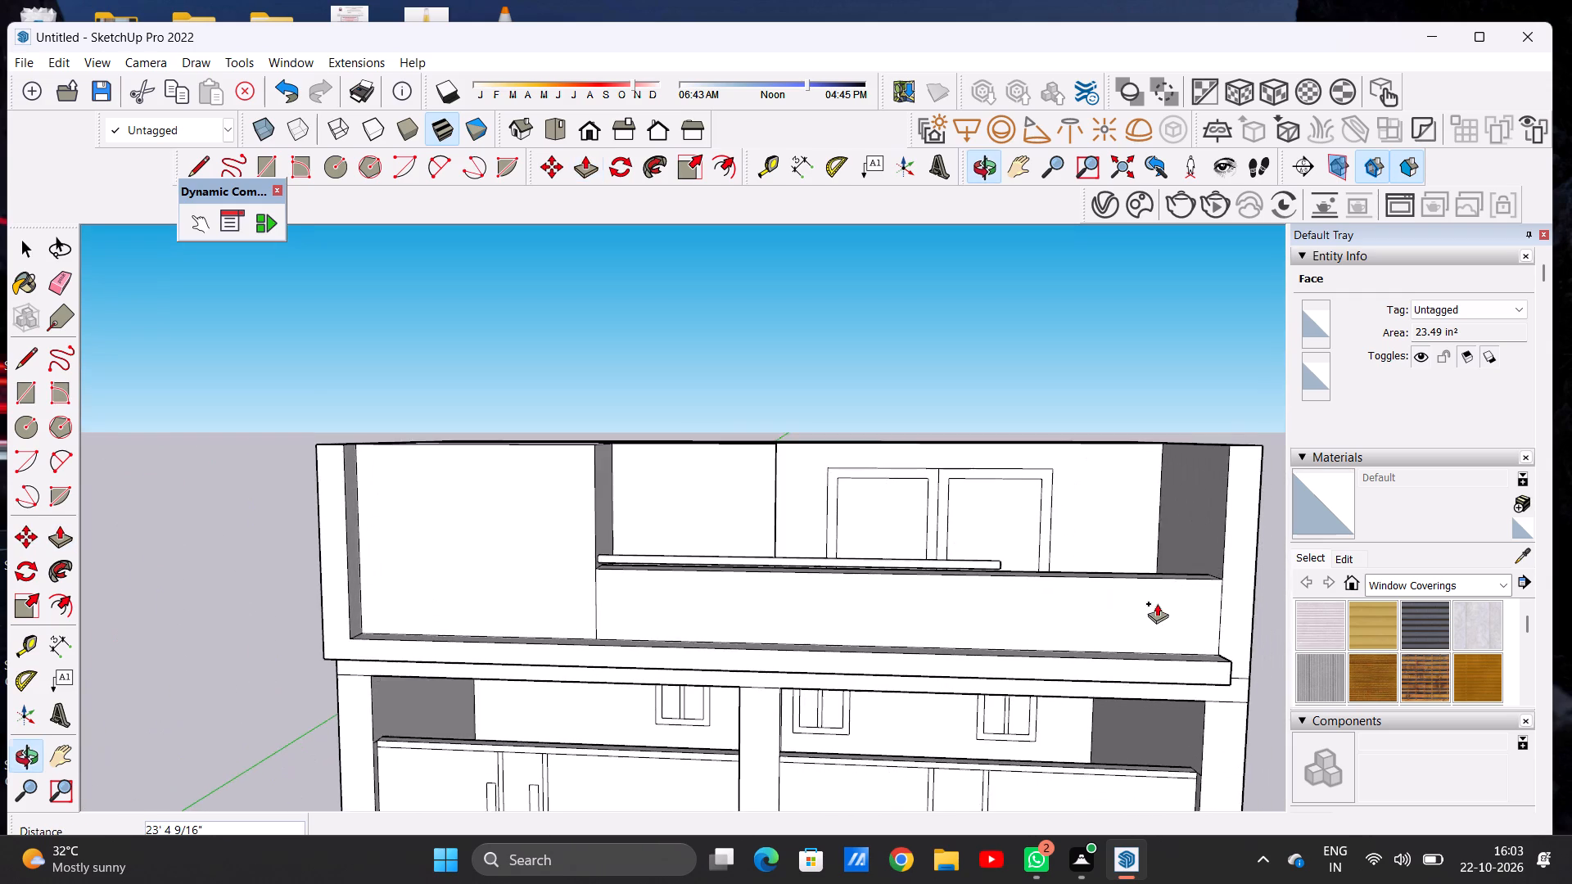
pyautogui.scroll(-6, 1142, 603)
pyautogui.scroll(20, 1244, 572)
pyautogui.scroll(2, 1244, 572)
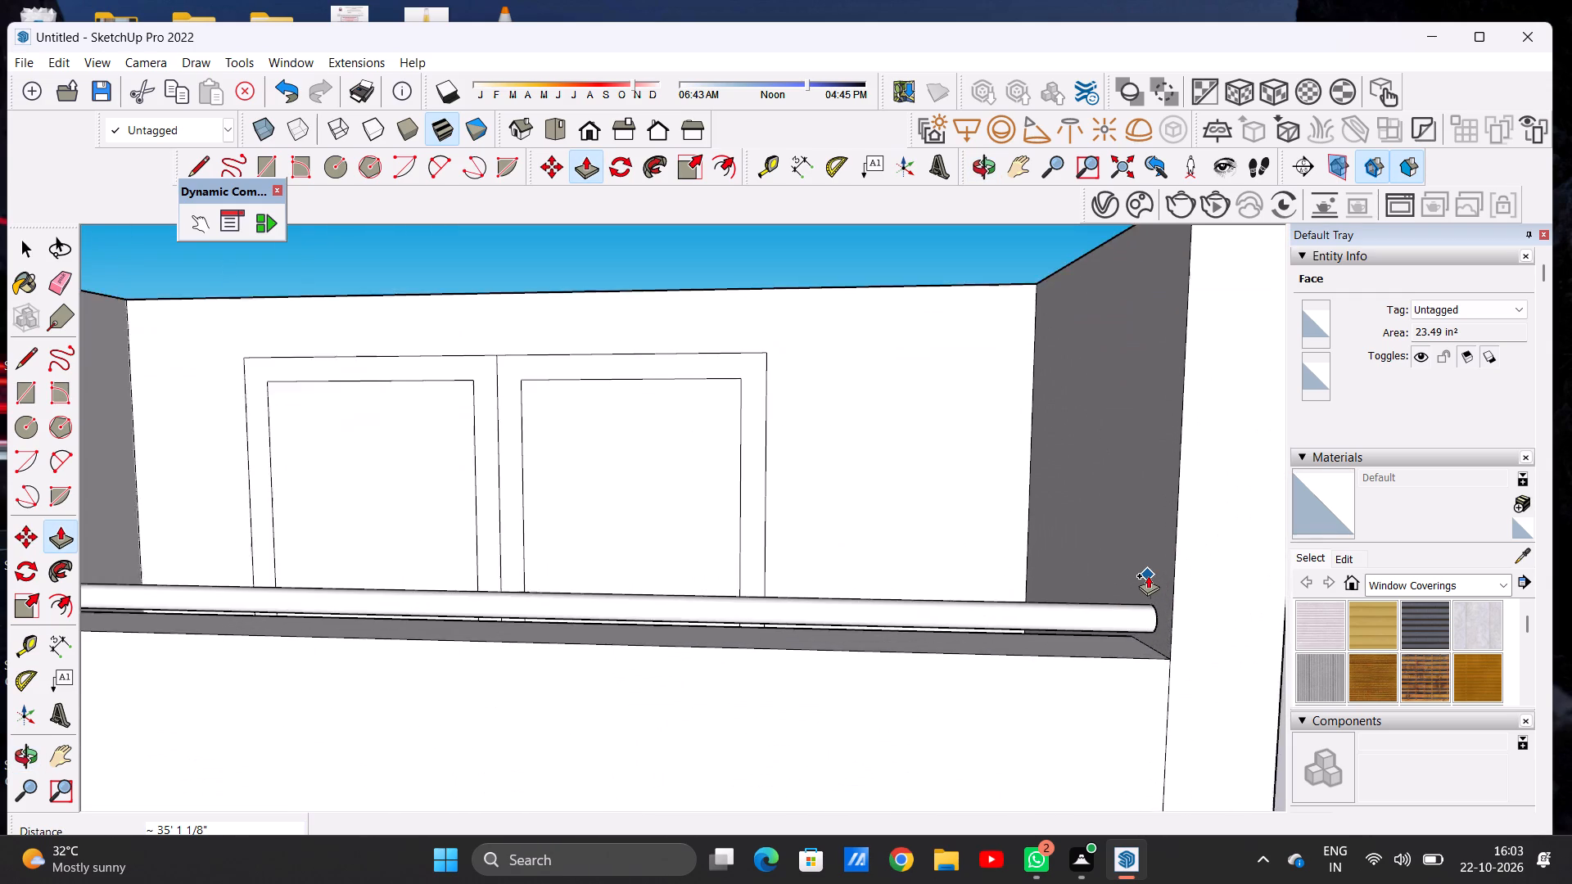
pyautogui.doubleClick(1148, 575)
pyautogui.press('space')
# Examine the handrail and raised parapet against the whole two-bay facade from the front.
pyautogui.scroll(-10, 800, 598)
pyautogui.scroll(1, 779, 593)
pyautogui.scroll(-6, 779, 593)
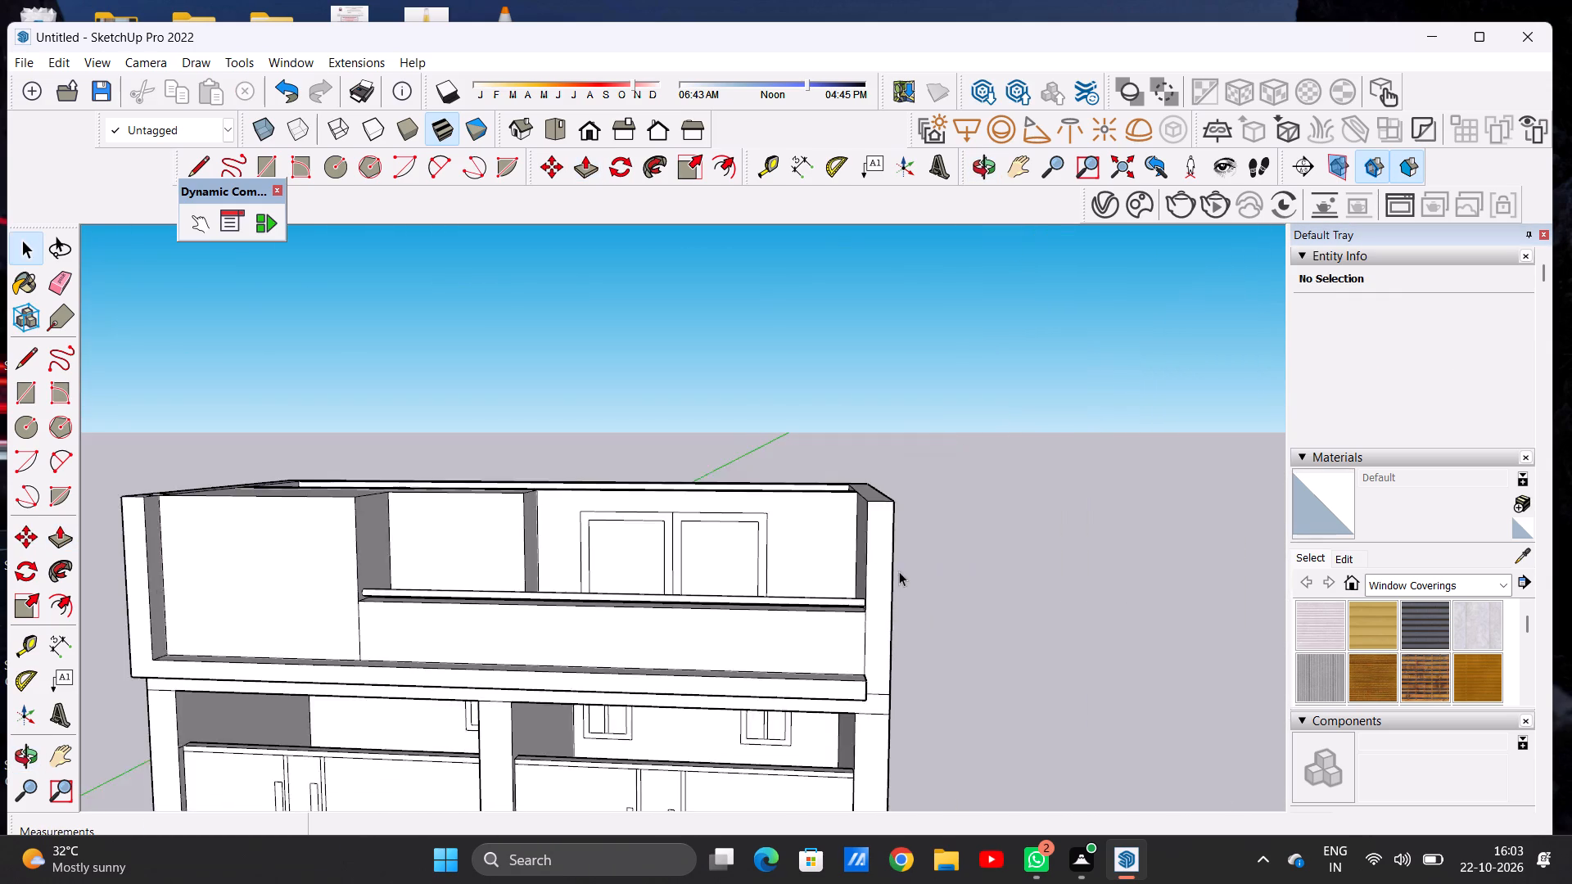
pyautogui.scroll(-7, 899, 571)
pyautogui.scroll(6, 648, 593)
pyautogui.scroll(-7, 662, 604)
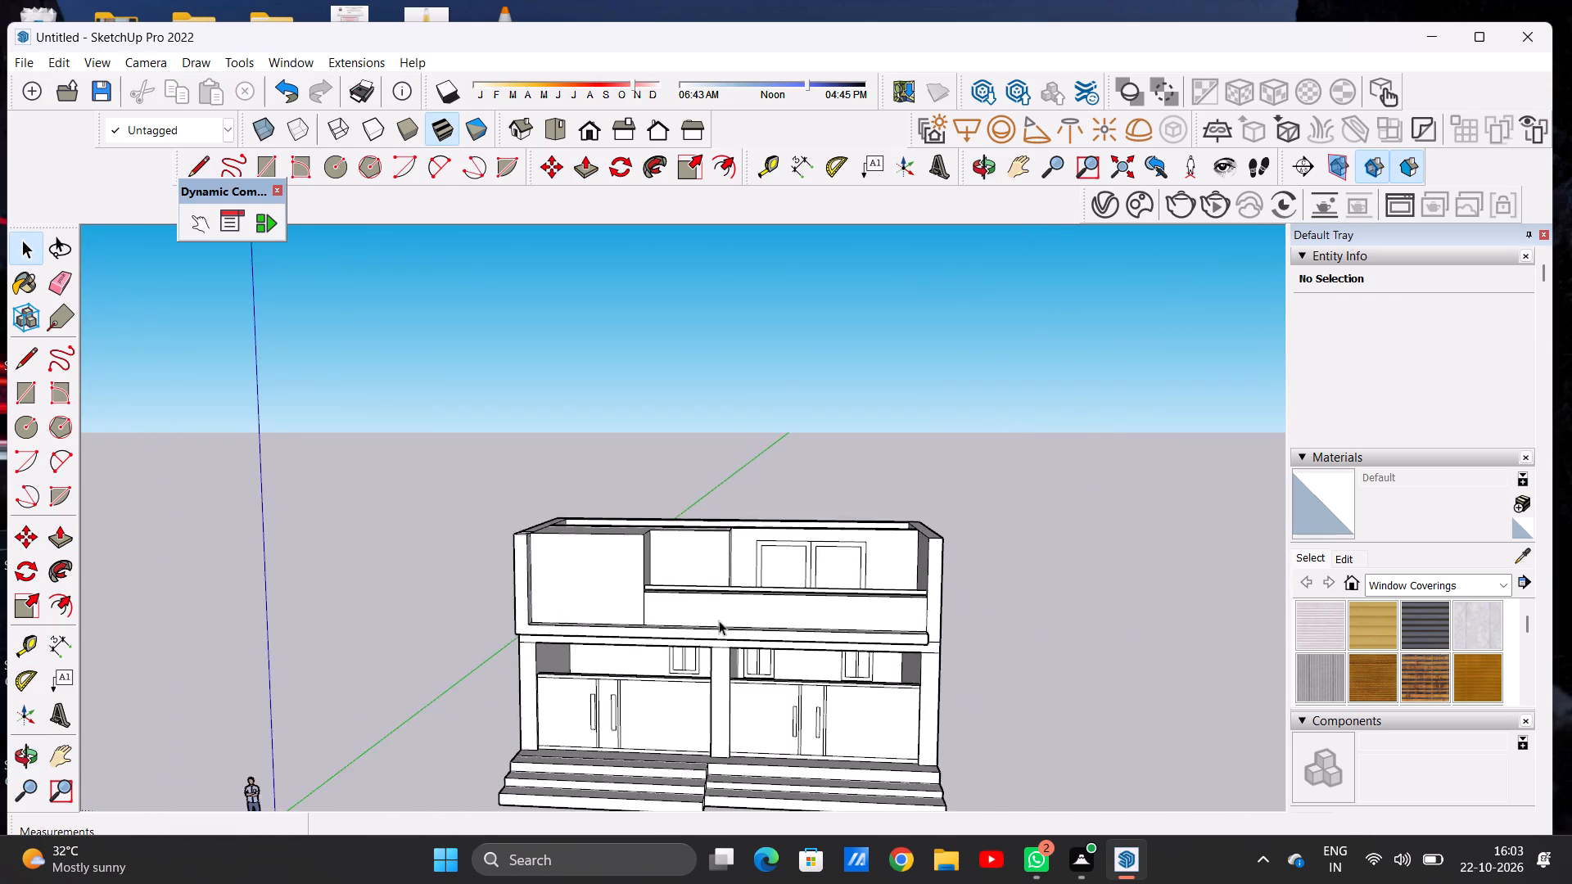
# Examine the two-storey facade from the front and from above, including the open upper storey behind the parapet.
pyautogui.scroll(-2, 719, 620)
pyautogui.moveTo(747, 578); pyautogui.dragTo(822, 725, button='middle')
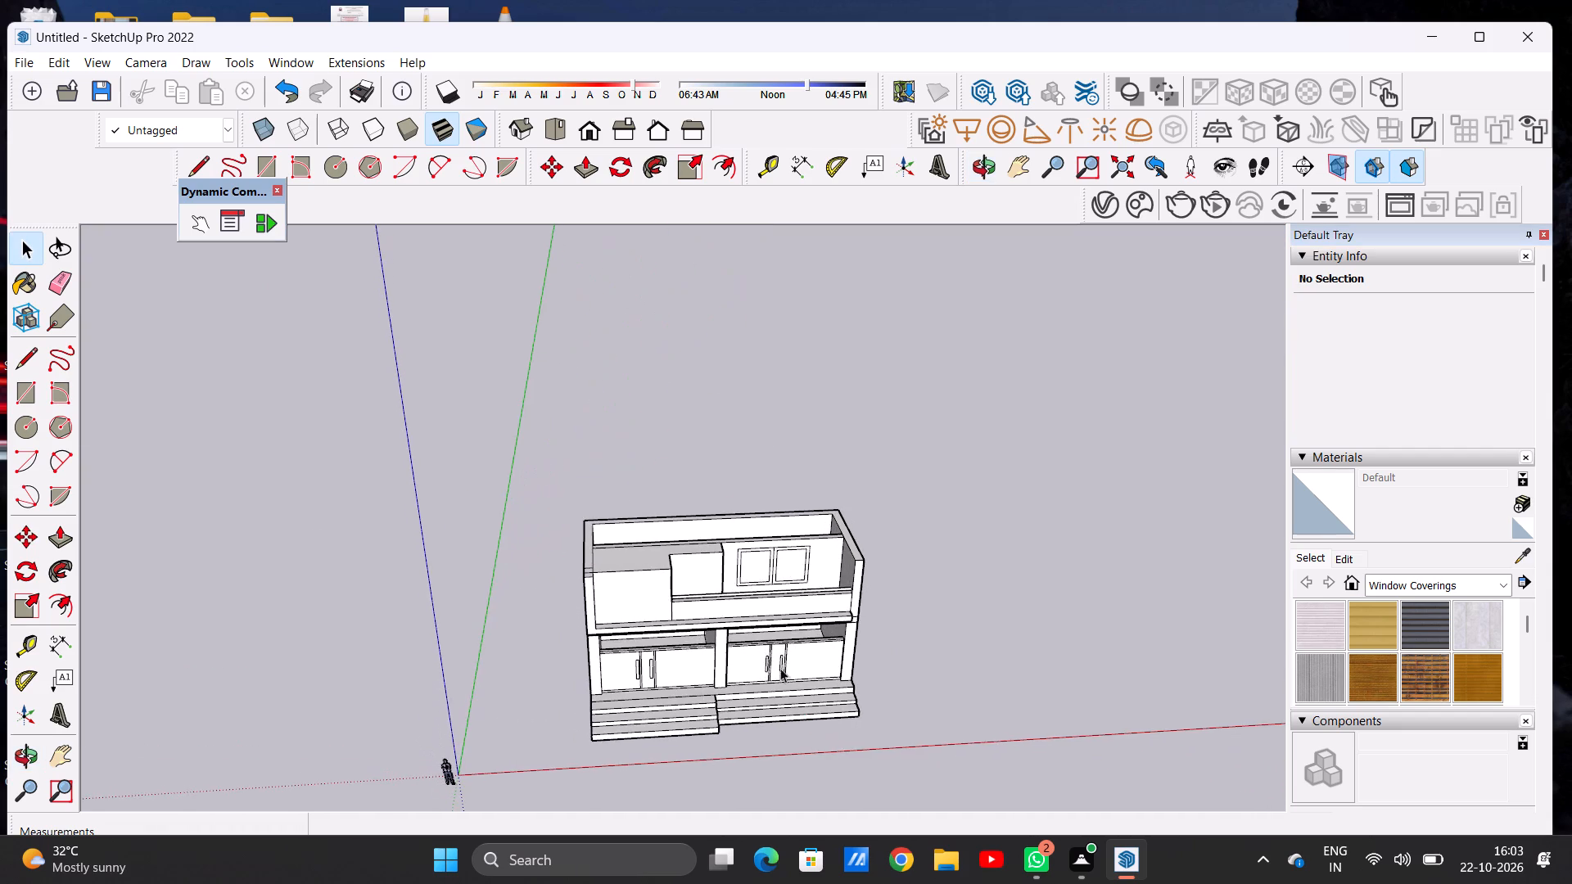
pyautogui.scroll(6, 787, 643)
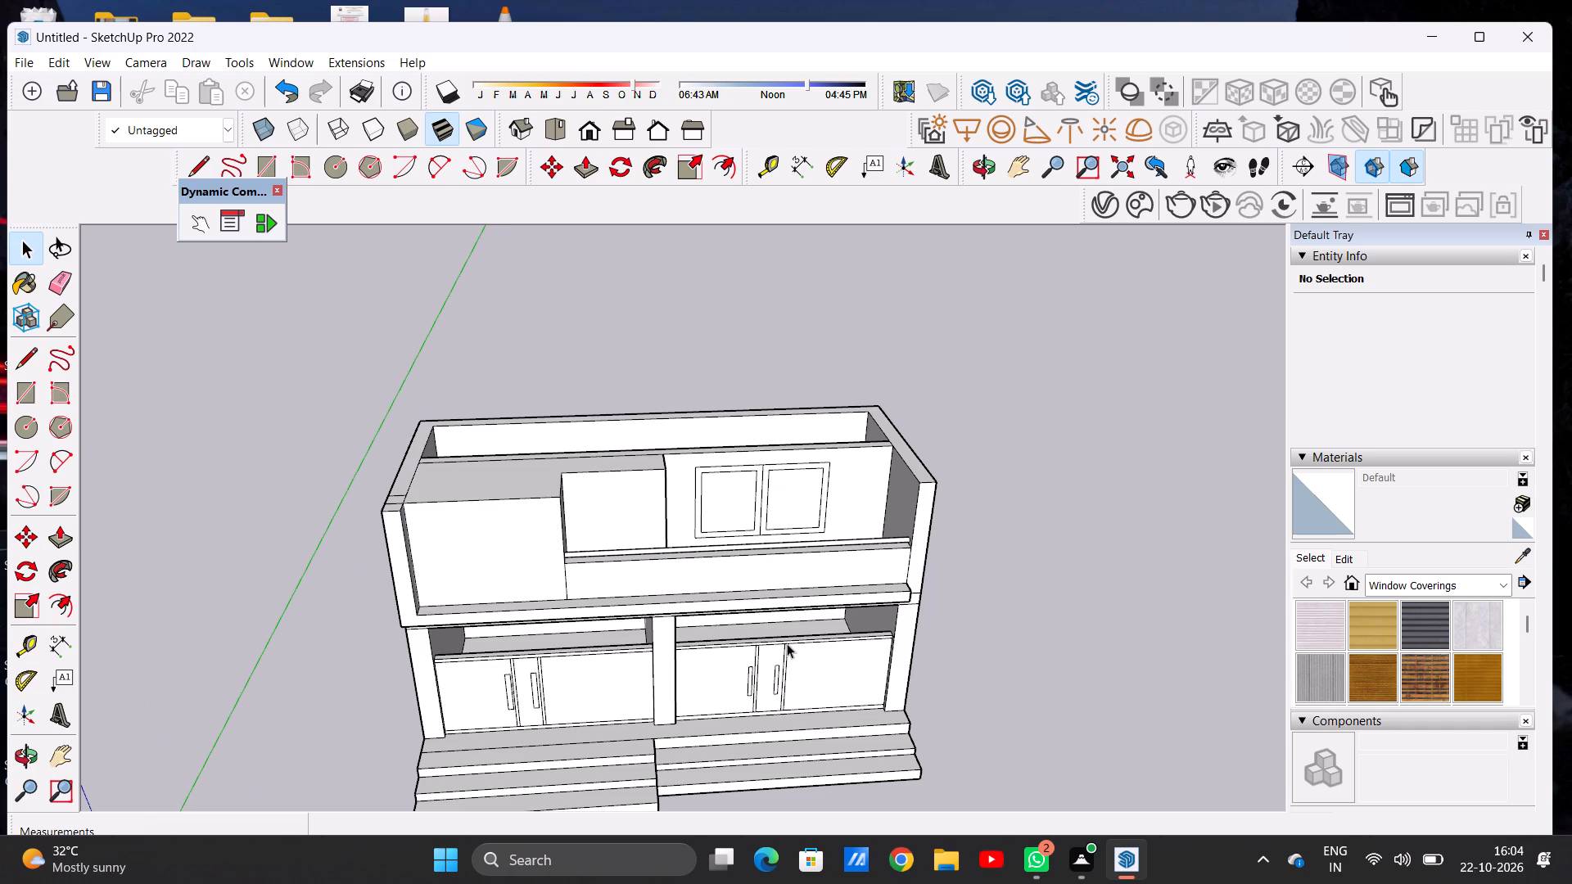
pyautogui.scroll(-11, 661, 552)
pyautogui.scroll(1, 662, 552)
pyautogui.scroll(-2, 662, 552)
pyautogui.scroll(1, 662, 552)
pyautogui.scroll(-17, 662, 552)
pyautogui.scroll(1, 662, 552)
pyautogui.scroll(-2, 662, 552)
pyautogui.scroll(1, 662, 552)
pyautogui.scroll(-1, 662, 552)
pyautogui.scroll(11, 662, 552)
pyautogui.moveTo(691, 637); pyautogui.dragTo(694, 566, button='middle')
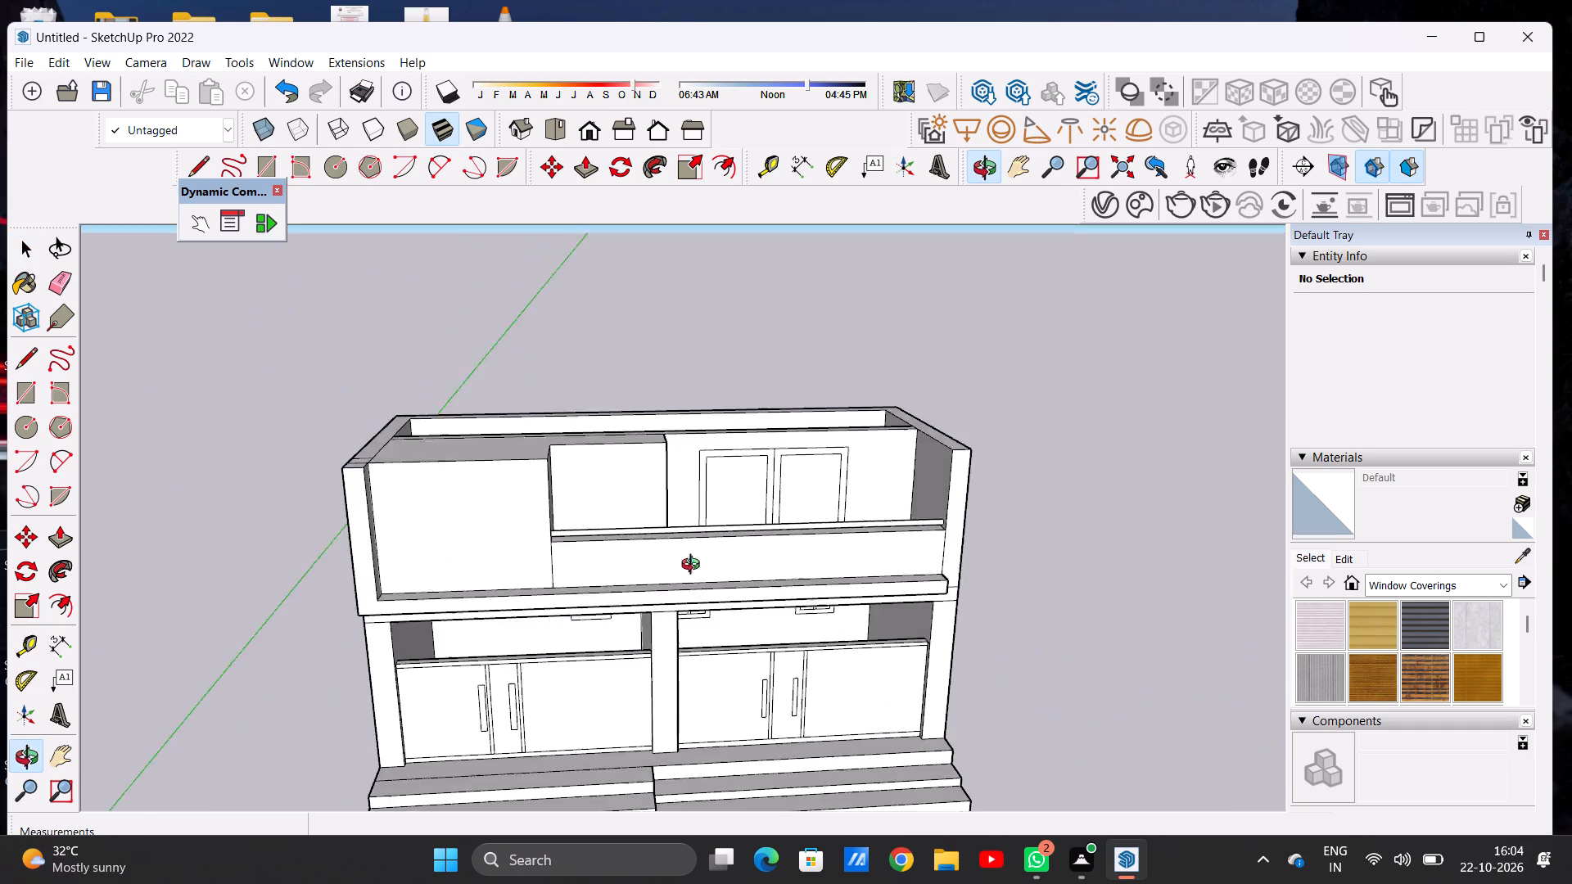
pyautogui.moveTo(694, 566); pyautogui.dragTo(651, 553, button='middle')
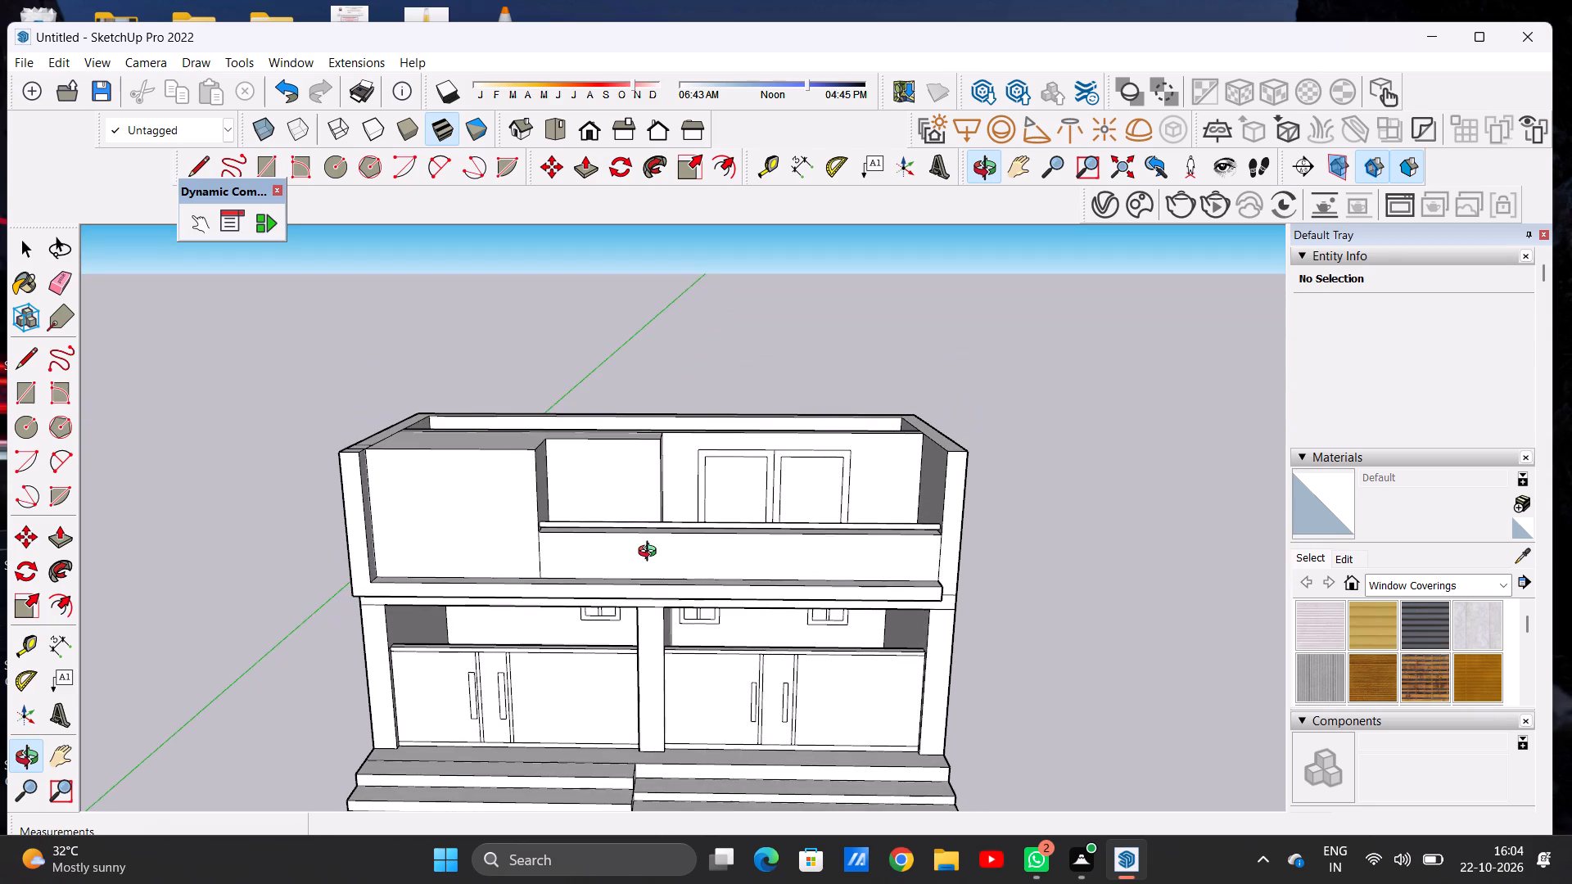
pyautogui.moveTo(651, 553); pyautogui.dragTo(671, 503, button='middle')
pyautogui.scroll(-10, 671, 503)
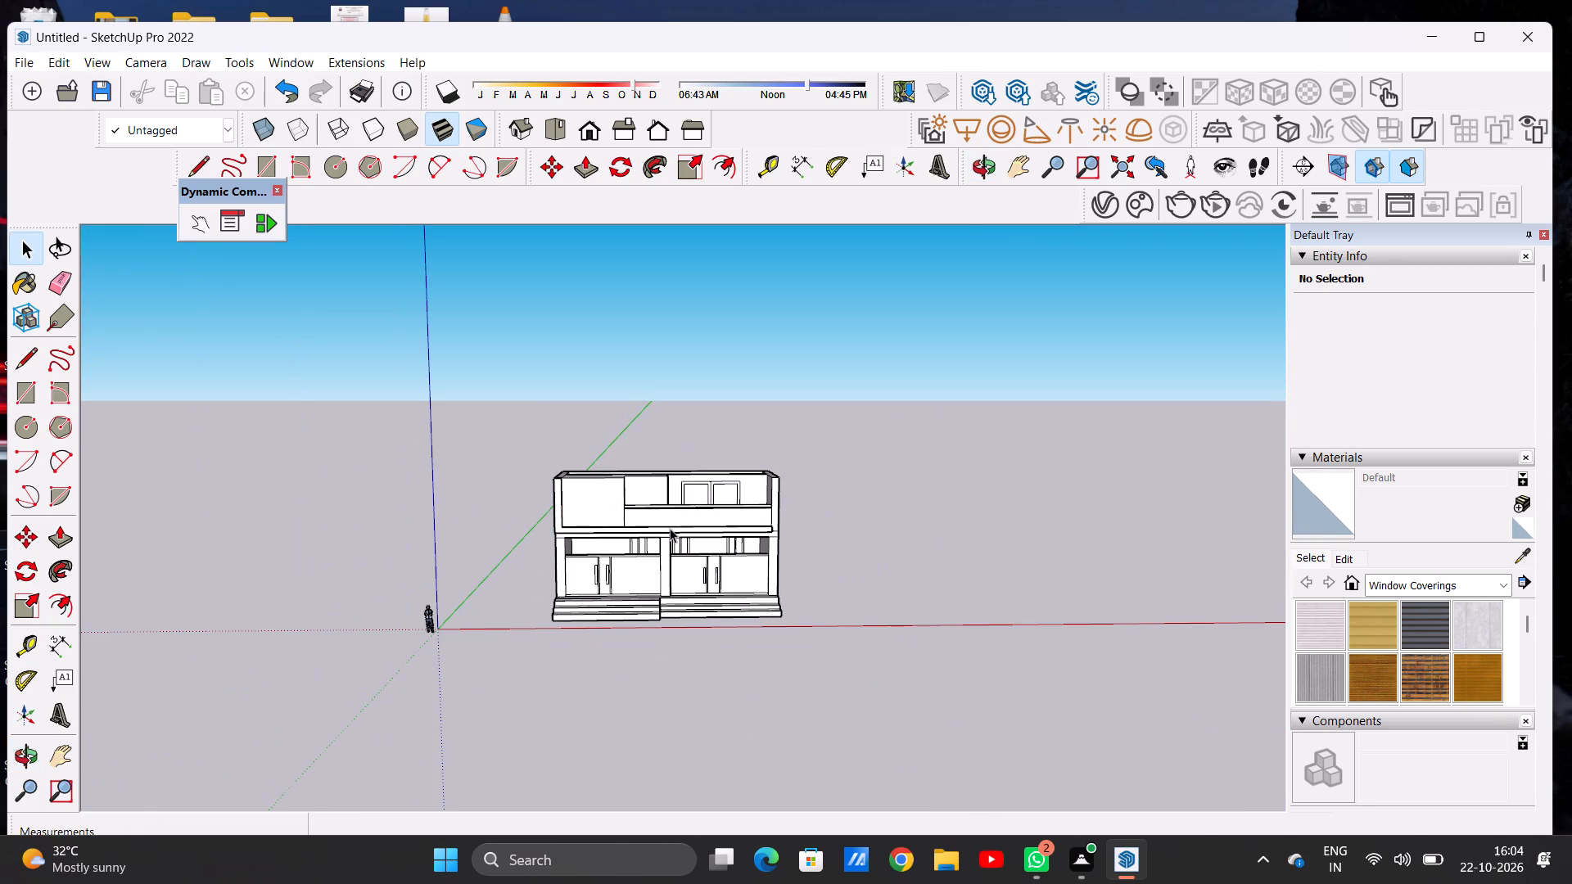
pyautogui.scroll(13, 678, 546)
pyautogui.scroll(-14, 678, 546)
pyautogui.scroll(1, 648, 487)
pyautogui.scroll(-1, 648, 487)
pyautogui.scroll(5, 648, 487)
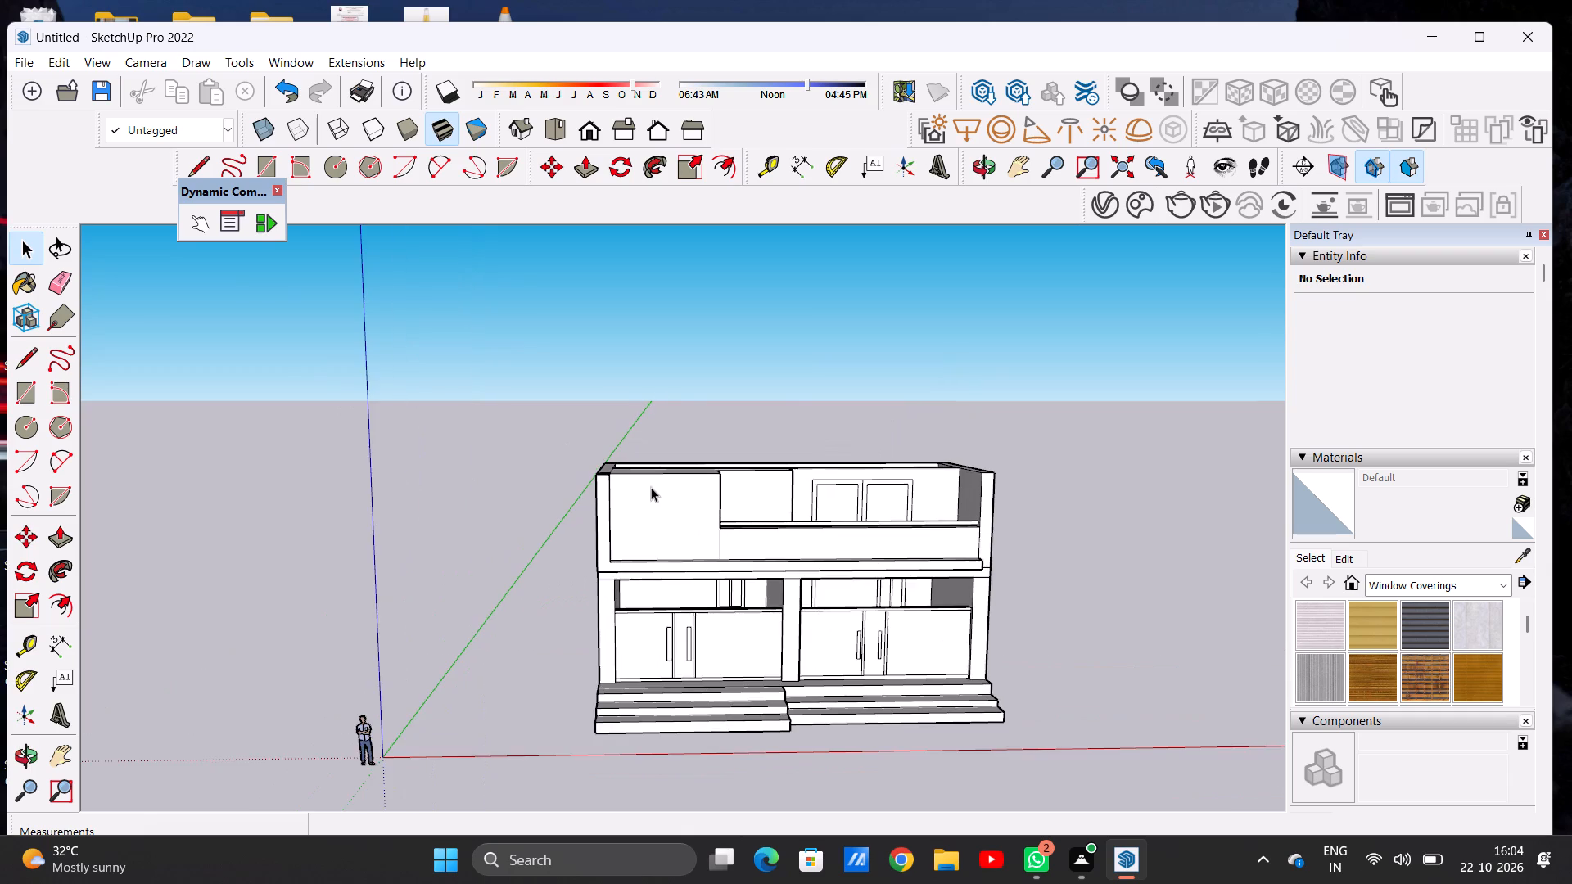
pyautogui.moveTo(710, 489); pyautogui.dragTo(688, 553, button='middle')
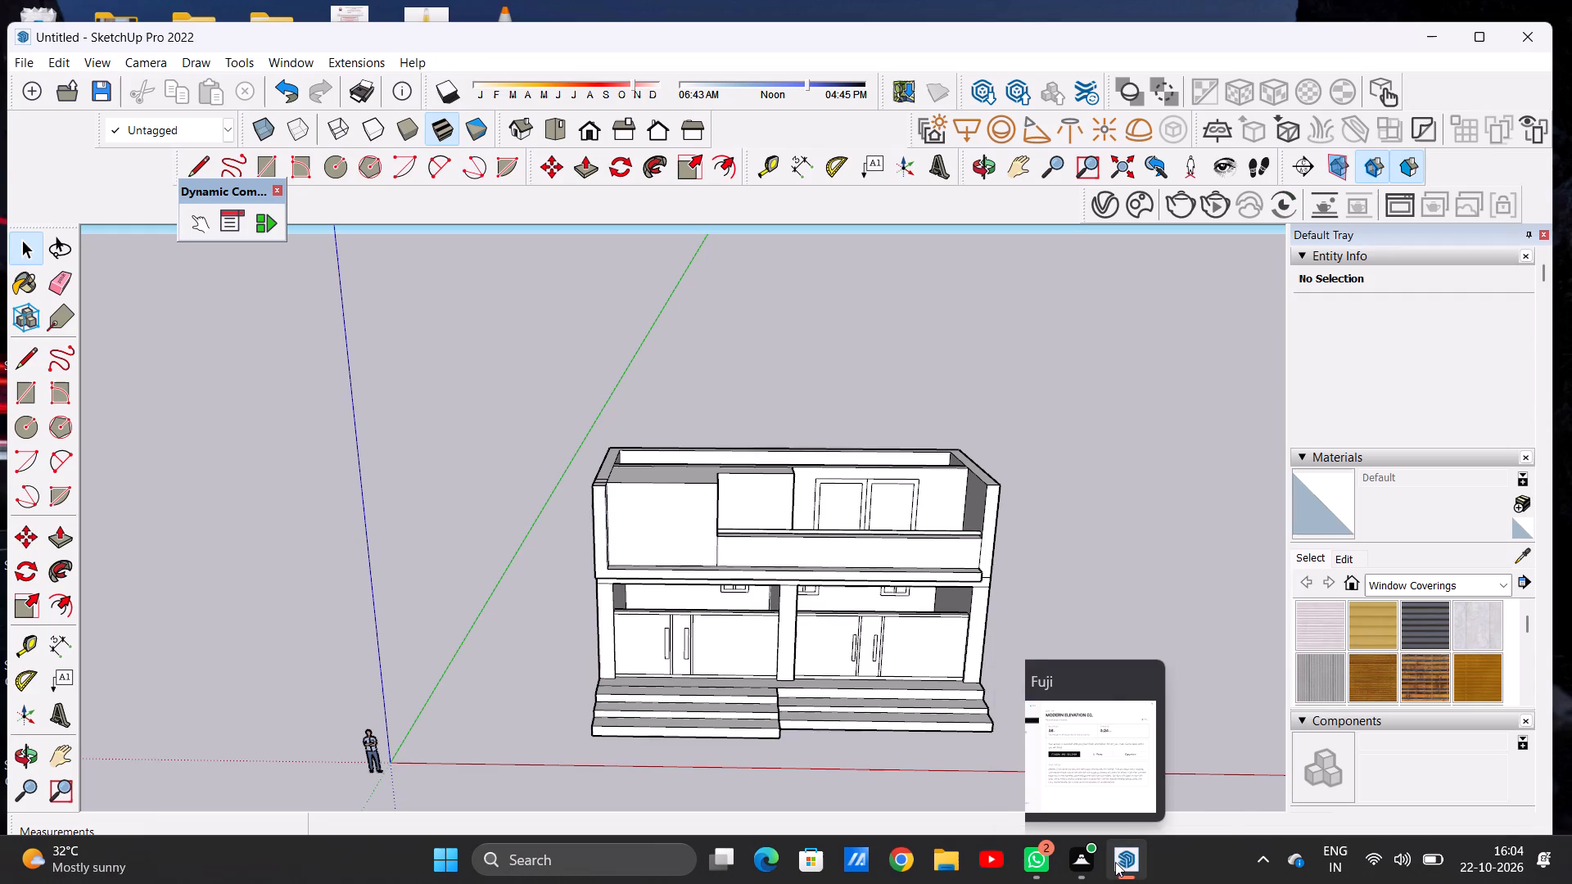
pyautogui.click(1116, 750)
pyautogui.scroll(-3, 930, 644)
pyautogui.scroll(9, 931, 615)
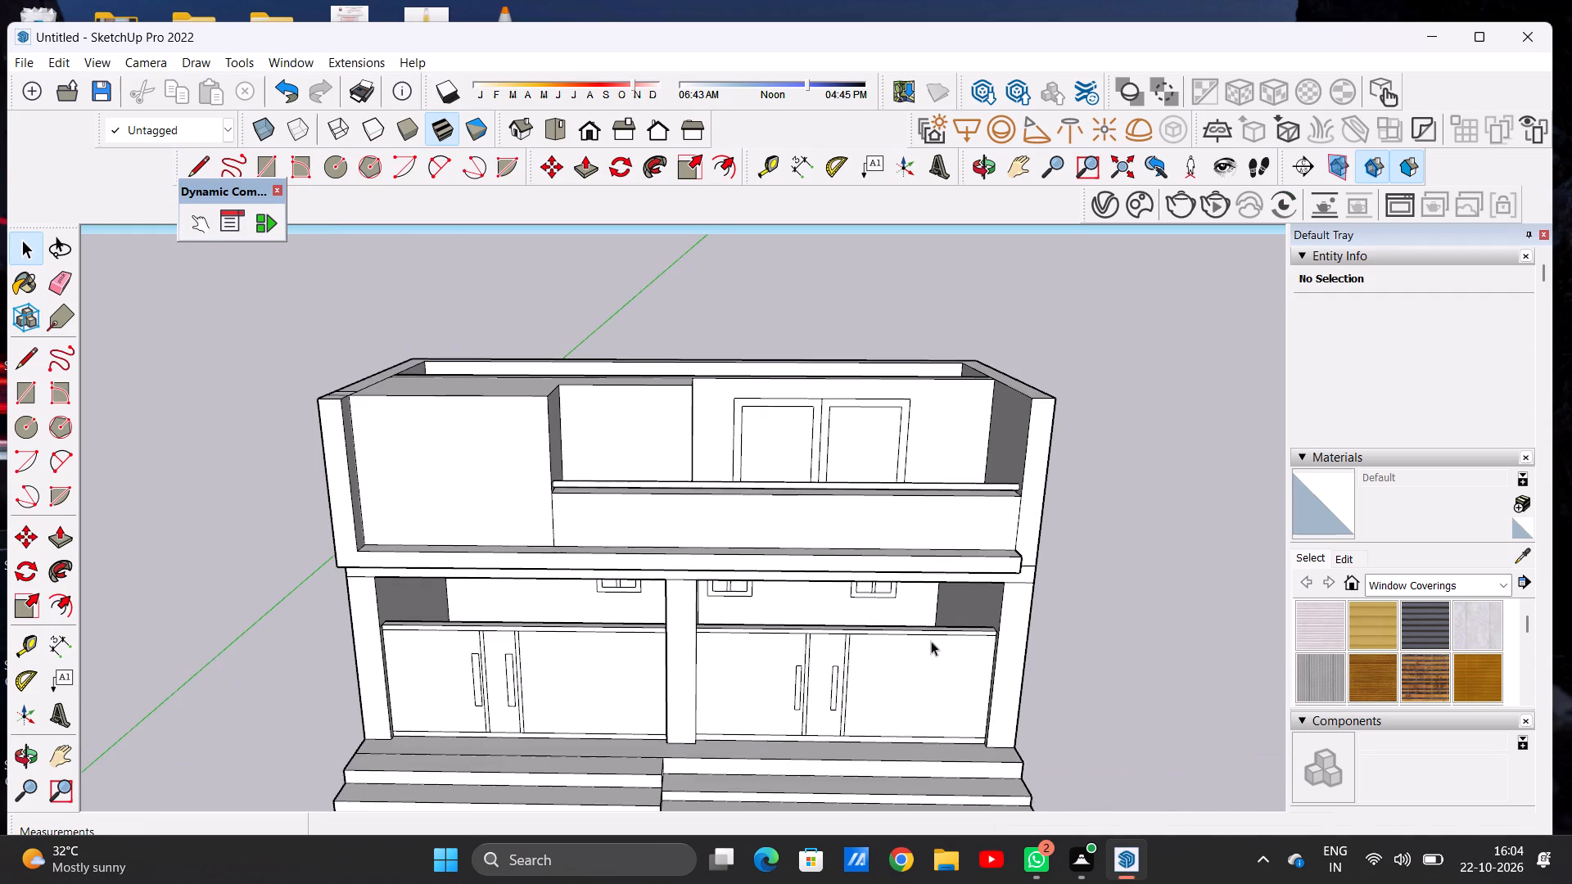
# Examine the building from eye level and around its side wall, checking the parapet, handrail and upper window.
pyautogui.moveTo(931, 671); pyautogui.dragTo(919, 566, button='middle')
pyautogui.scroll(1, 928, 585)
pyautogui.scroll(-2, 933, 598)
pyautogui.scroll(1, 933, 607)
pyautogui.scroll(-10, 933, 607)
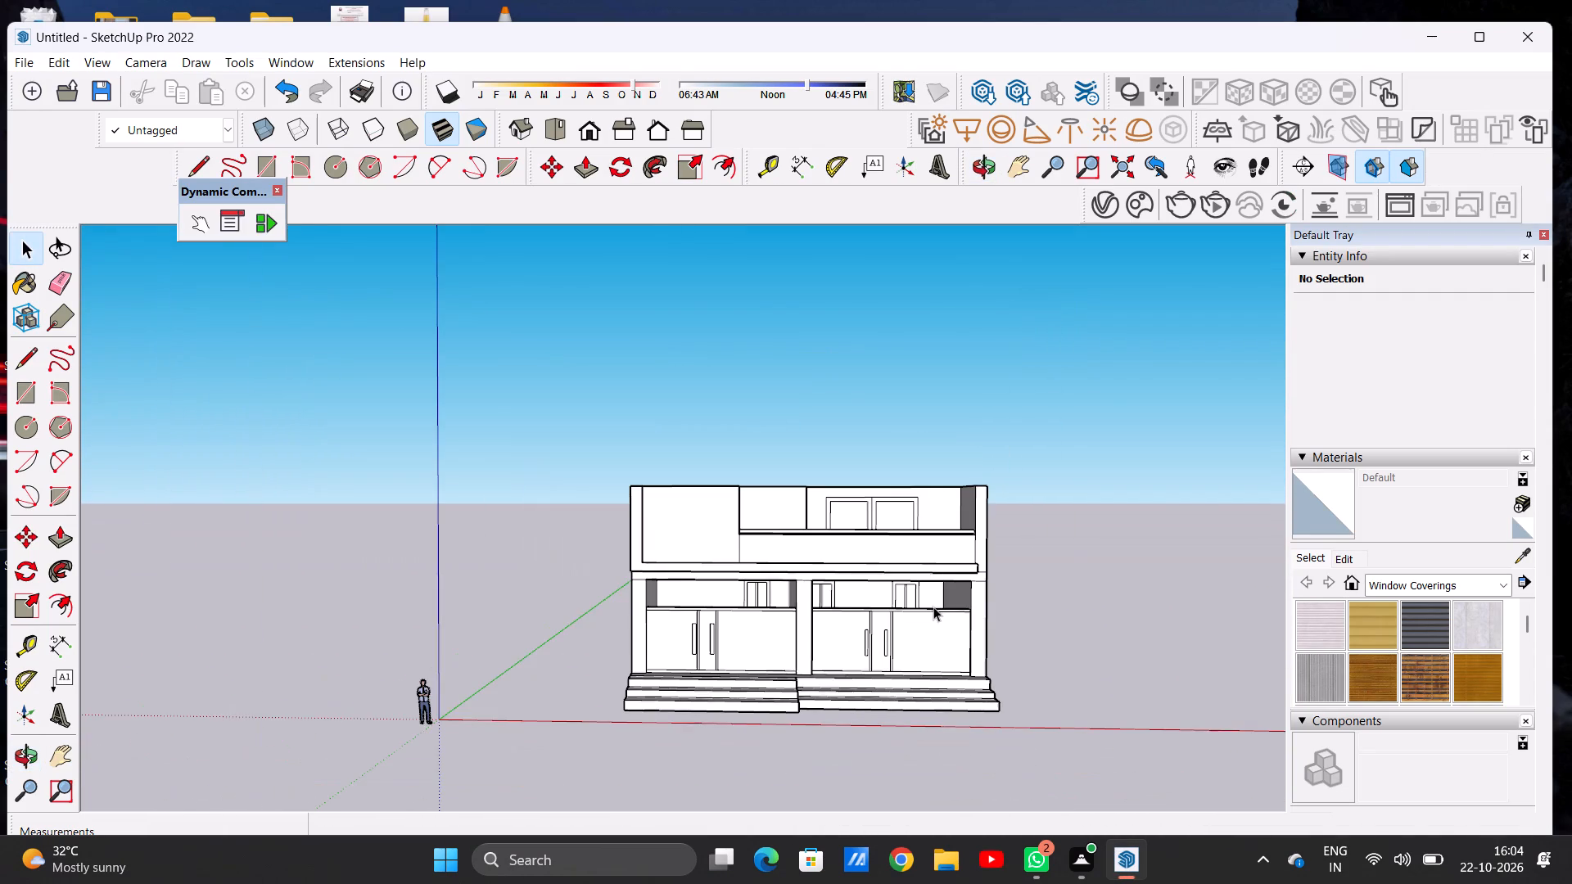
pyautogui.scroll(5, 955, 588)
pyautogui.moveTo(927, 539); pyautogui.dragTo(648, 585, button='middle')
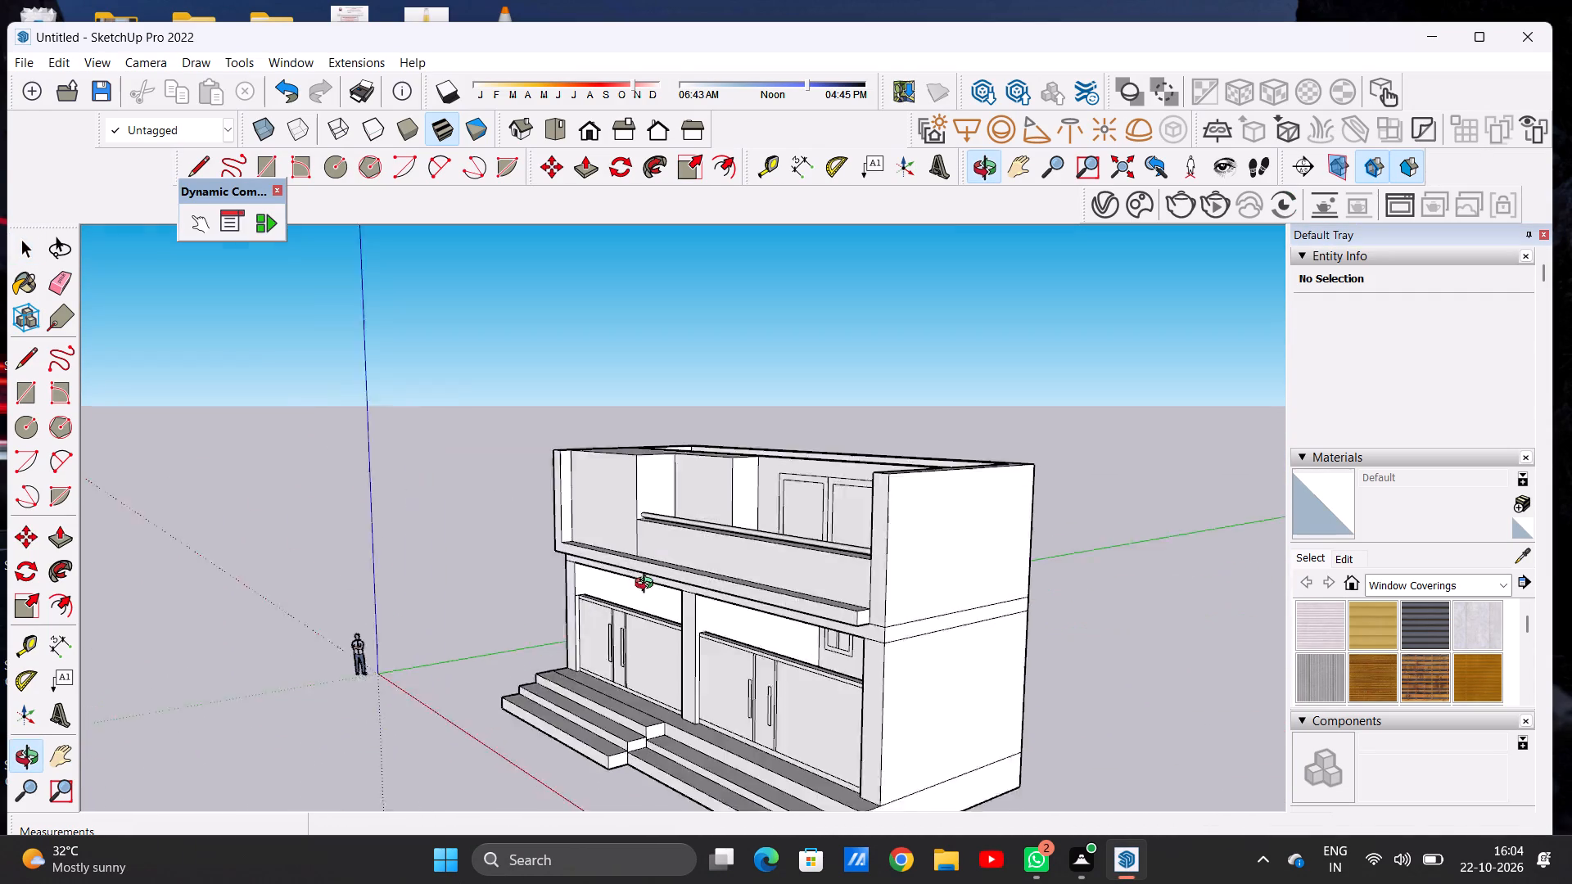
pyautogui.moveTo(648, 585); pyautogui.dragTo(939, 589, button='middle')
pyautogui.scroll(5, 779, 494)
pyautogui.moveTo(771, 426); pyautogui.dragTo(758, 453, button='middle')
pyautogui.moveTo(758, 453); pyautogui.dragTo(774, 530, button='middle')
pyautogui.scroll(1, 785, 543)
pyautogui.scroll(-13, 838, 567)
pyautogui.scroll(7, 830, 510)
pyautogui.scroll(-2, 830, 510)
pyautogui.scroll(1, 830, 510)
pyautogui.scroll(-4, 830, 510)
pyautogui.moveTo(818, 594); pyautogui.dragTo(808, 471, button='middle')
pyautogui.moveTo(808, 467); pyautogui.dragTo(806, 458, button='middle')
pyautogui.scroll(7, 836, 620)
pyautogui.scroll(-7, 792, 413)
# Move the long floor face behind the upper window wall straight up to the top of the surrounding walls.
pyautogui.moveTo(817, 393); pyautogui.dragTo(671, 484, button='middle')
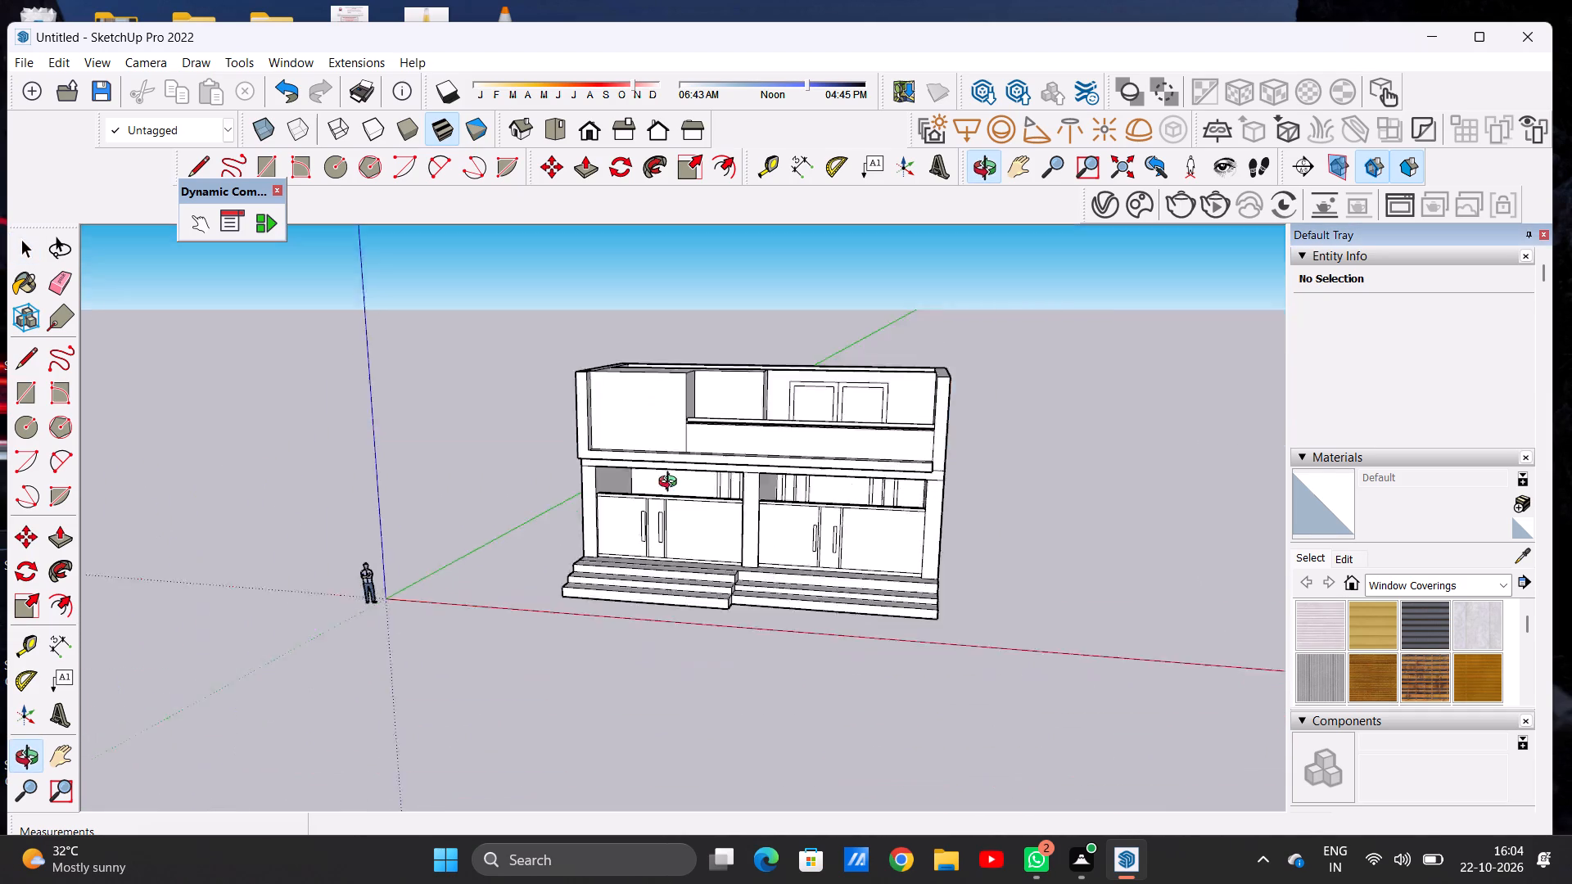
pyautogui.moveTo(671, 484); pyautogui.dragTo(504, 775, button='middle')
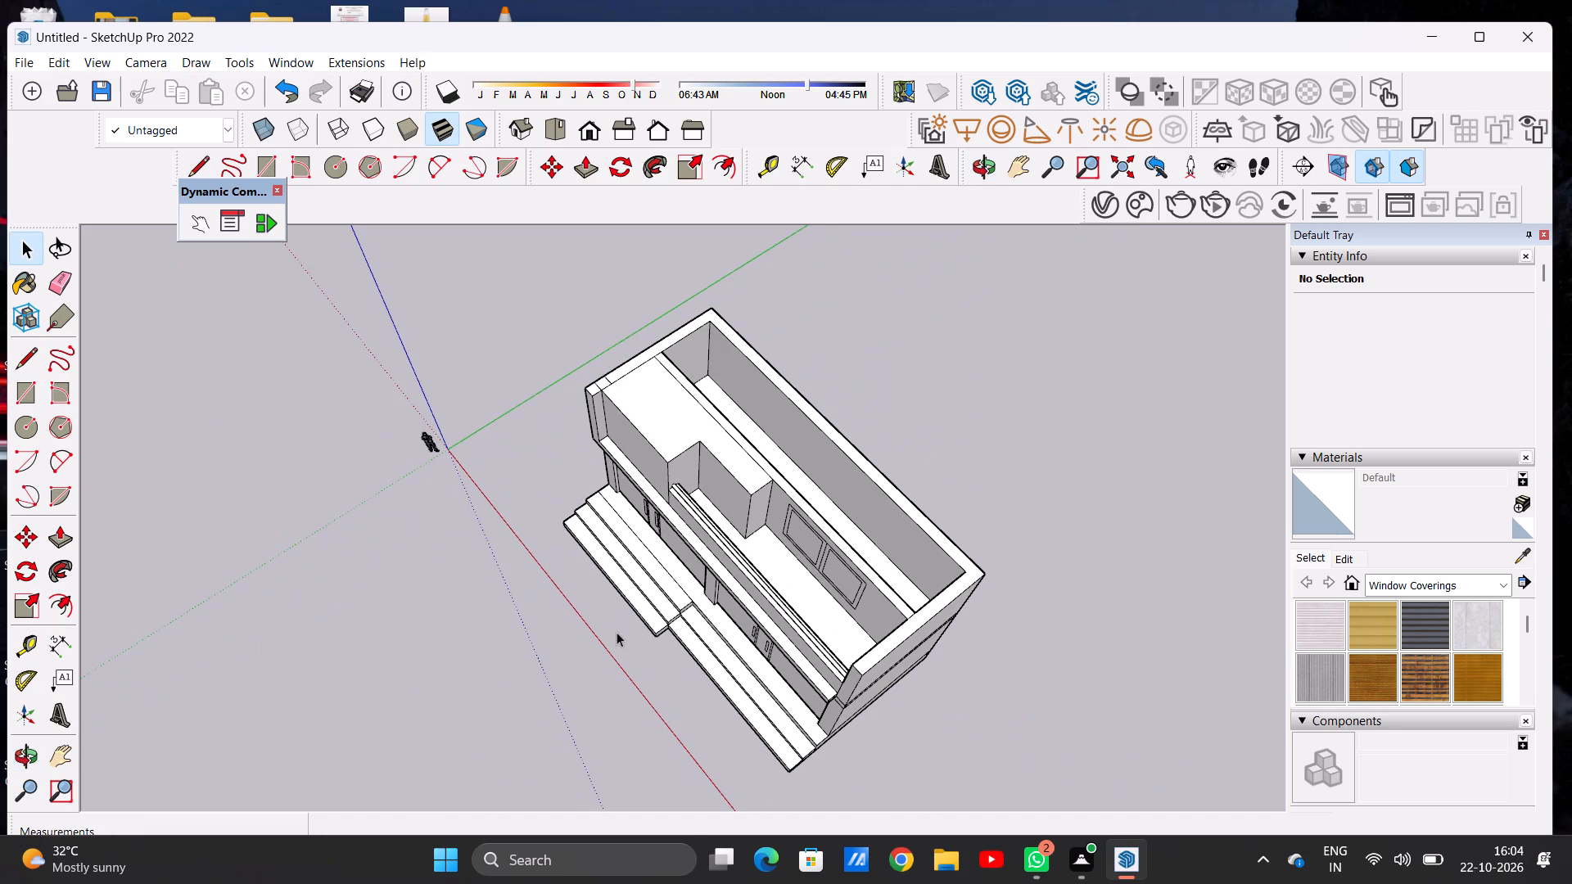
pyautogui.scroll(5, 853, 490)
pyautogui.moveTo(853, 490); pyautogui.dragTo(708, 485, button='middle')
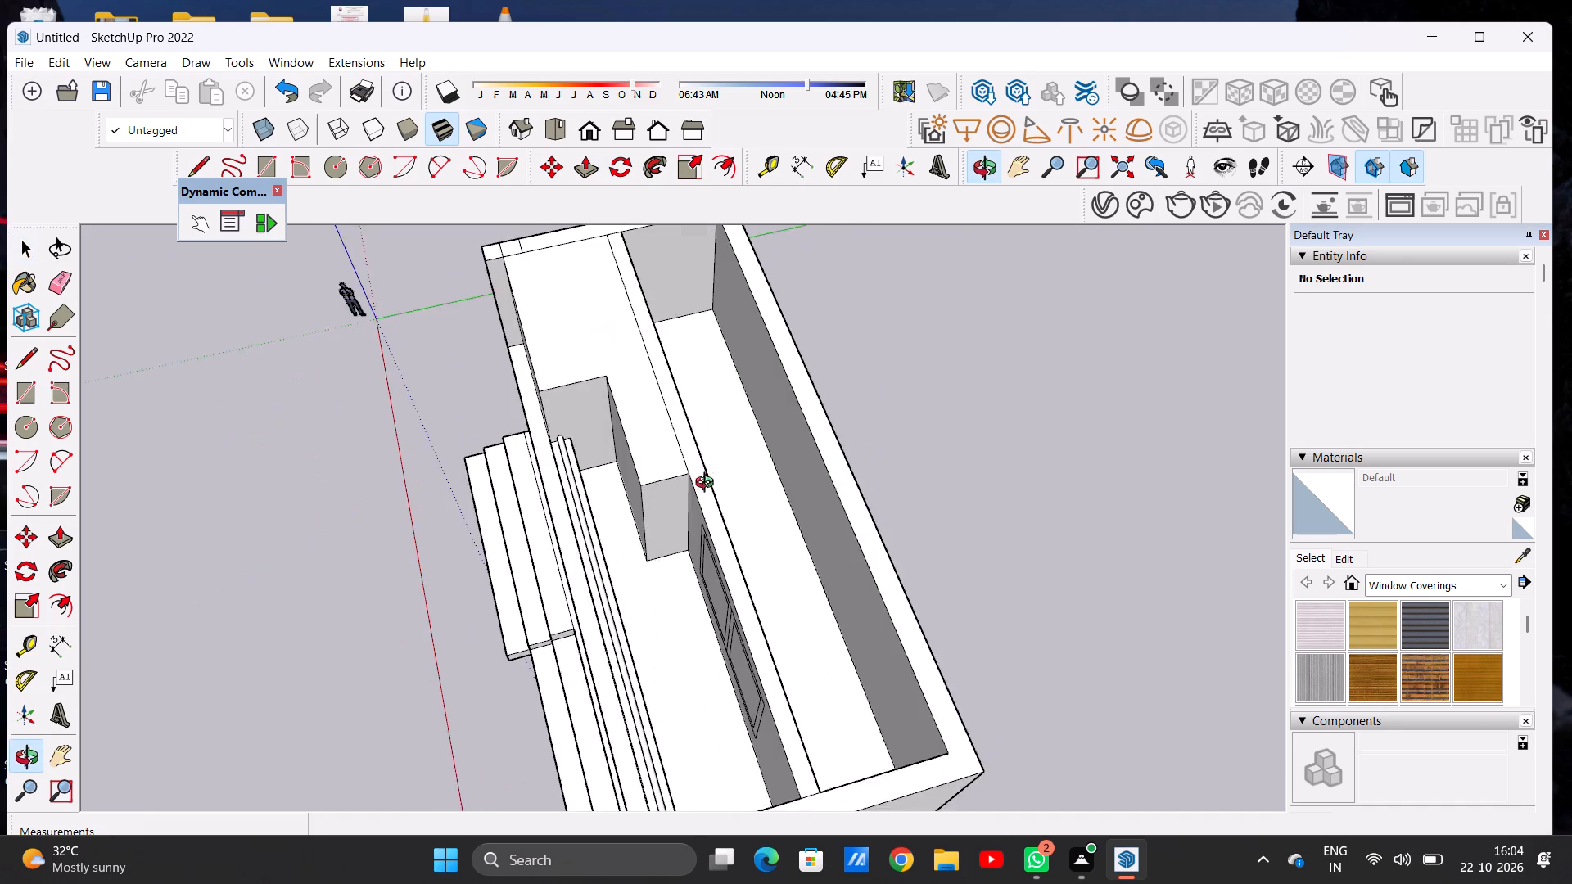
pyautogui.moveTo(708, 485); pyautogui.dragTo(707, 534, button='middle')
pyautogui.moveTo(707, 537); pyautogui.dragTo(708, 545, button='middle')
pyautogui.scroll(1, 719, 577)
pyautogui.doubleClick(783, 574)
pyautogui.scroll(-5, 706, 591)
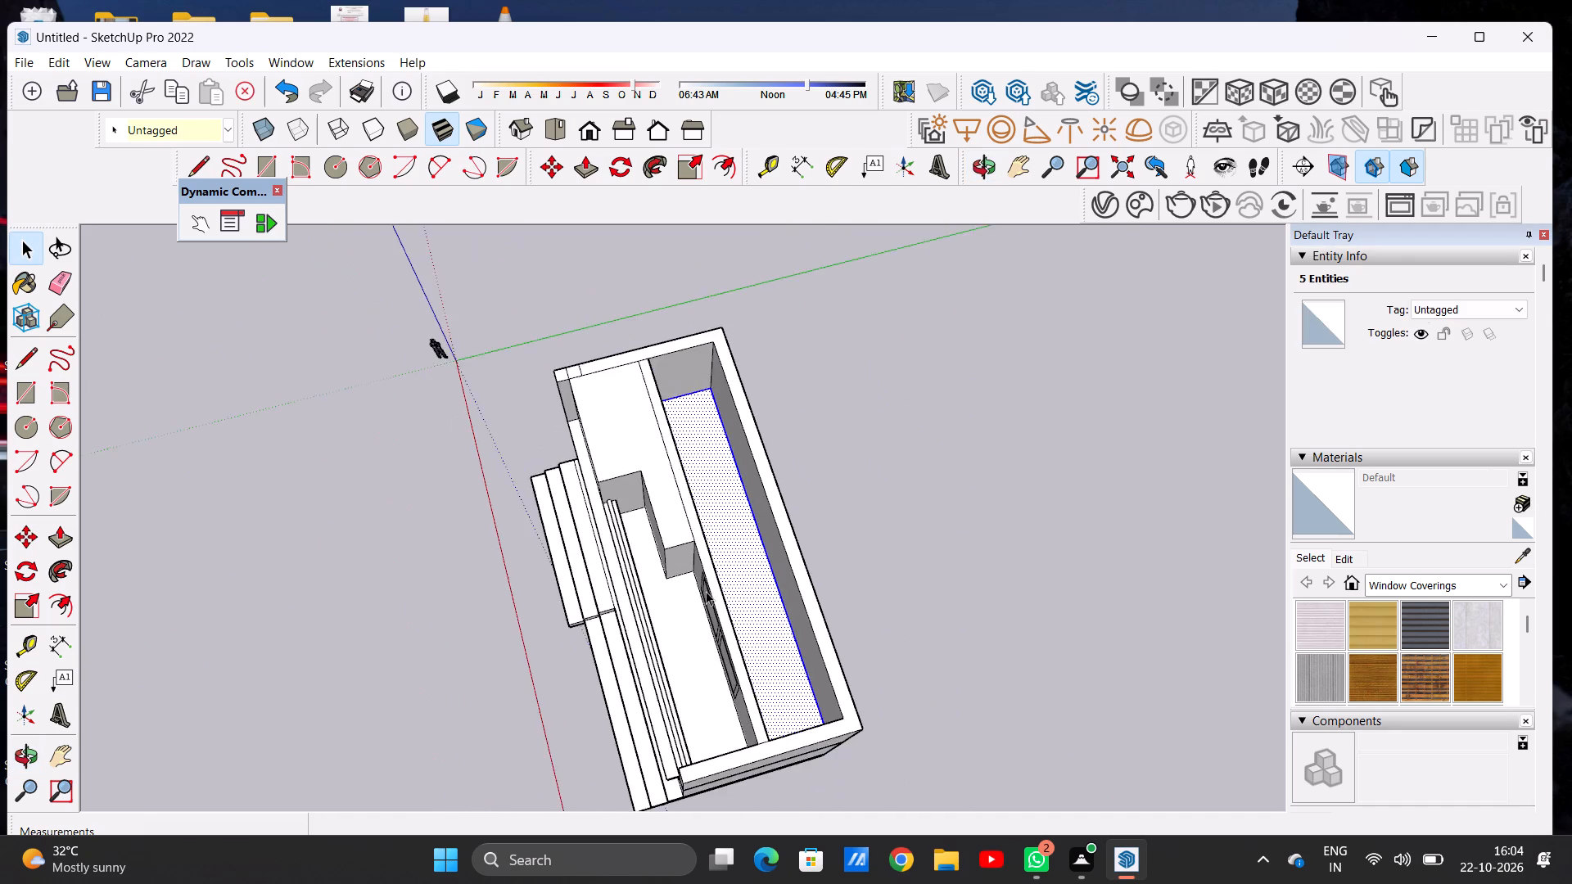
pyautogui.scroll(-2, 706, 591)
pyautogui.scroll(1, 706, 591)
pyautogui.scroll(-2, 706, 591)
pyautogui.scroll(1, 702, 395)
pyautogui.scroll(-1, 702, 395)
pyautogui.scroll(3, 702, 395)
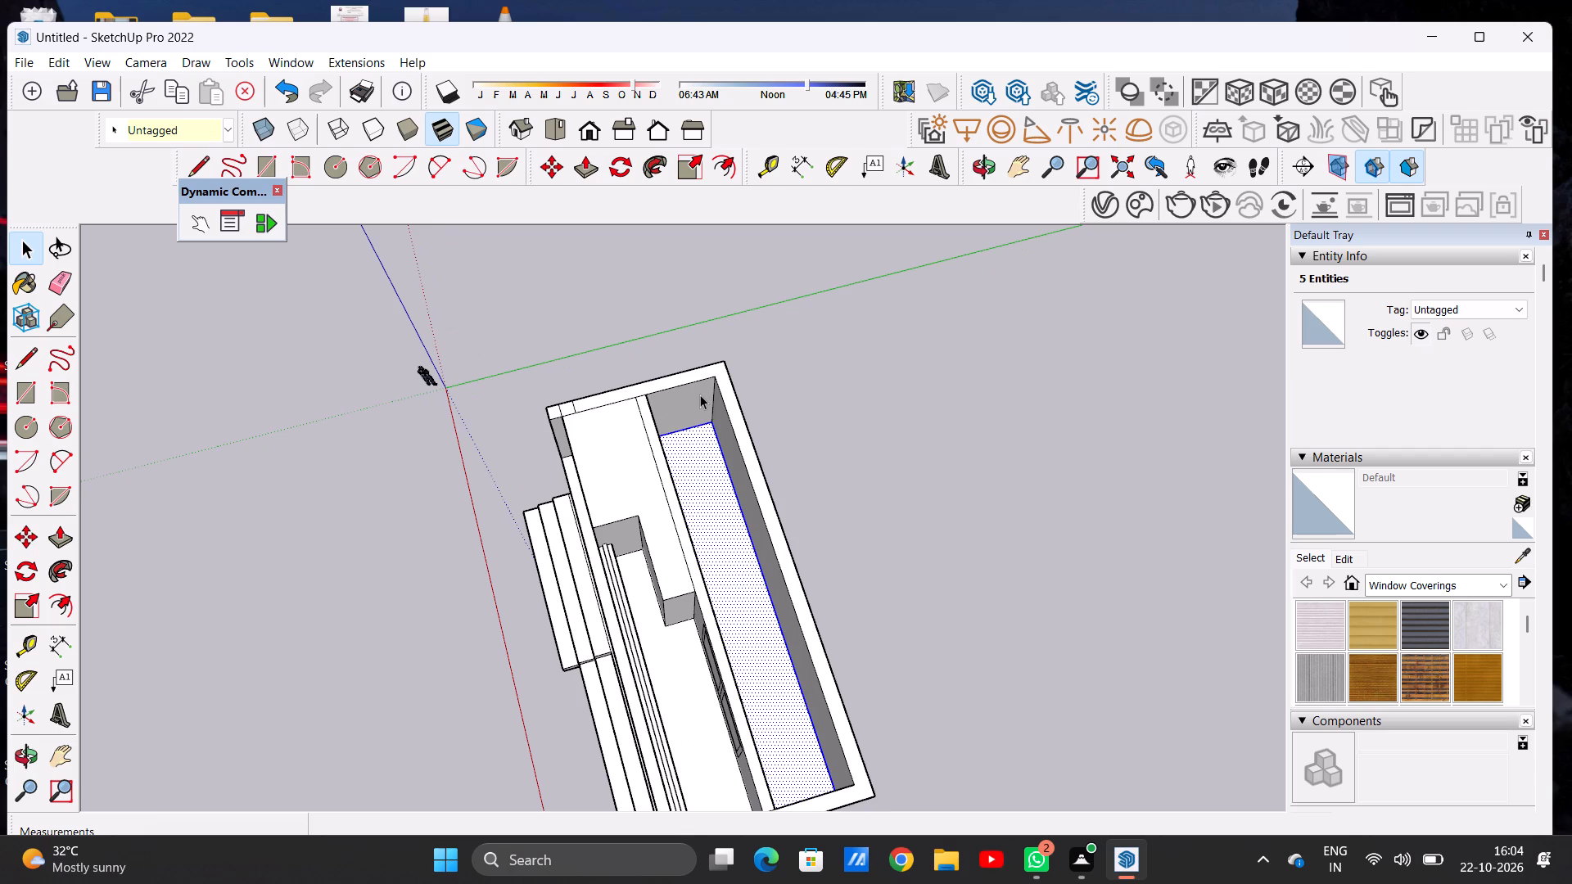
pyautogui.press('m')
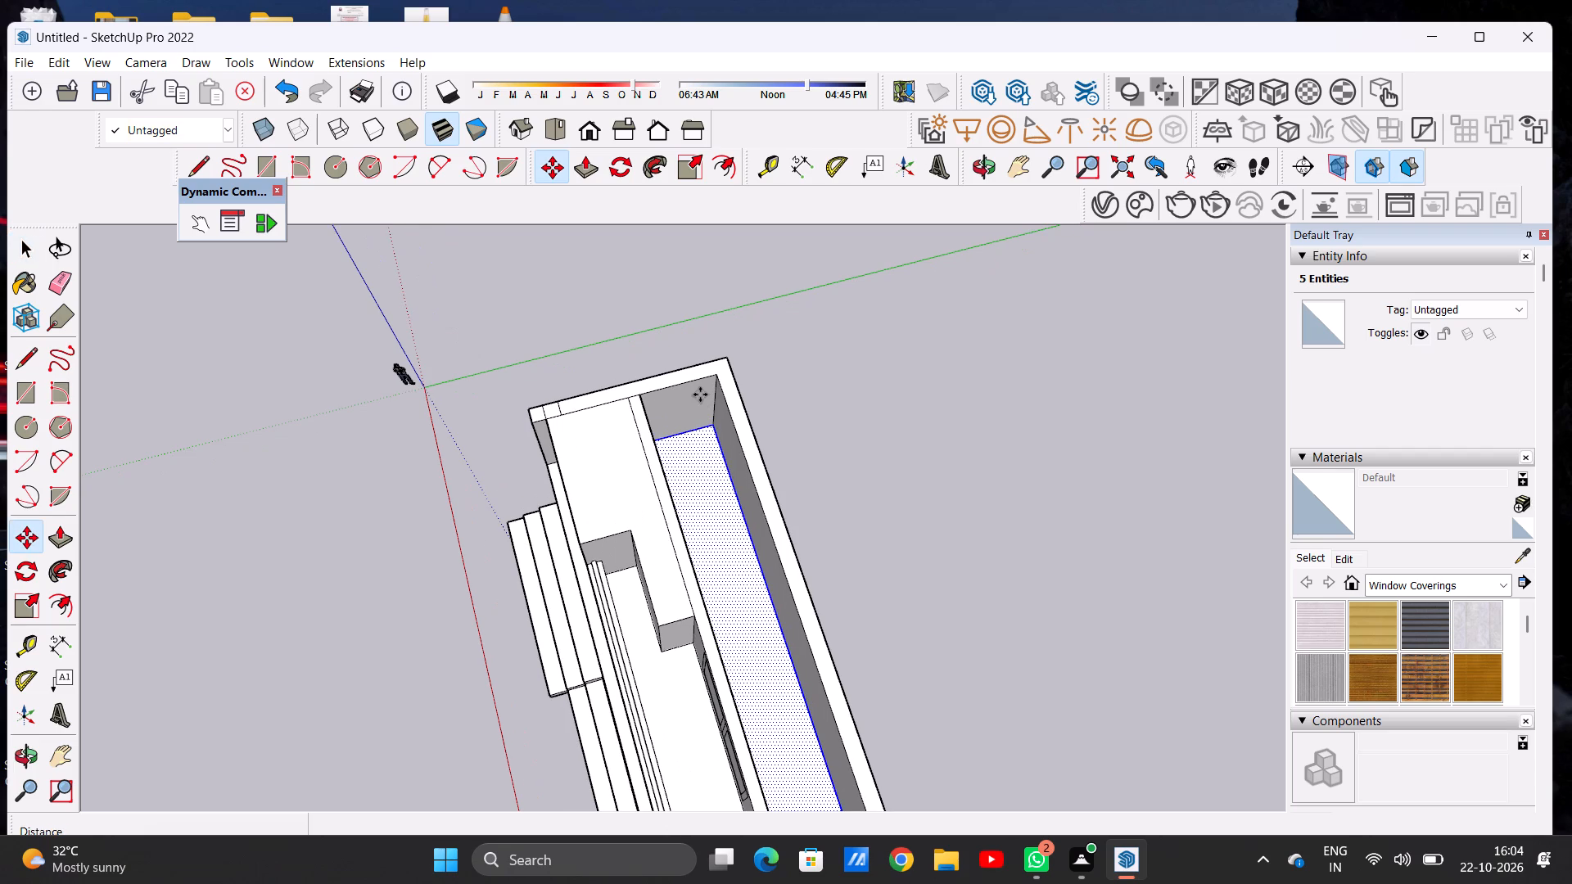
pyautogui.scroll(6, 675, 498)
pyautogui.scroll(6, 761, 354)
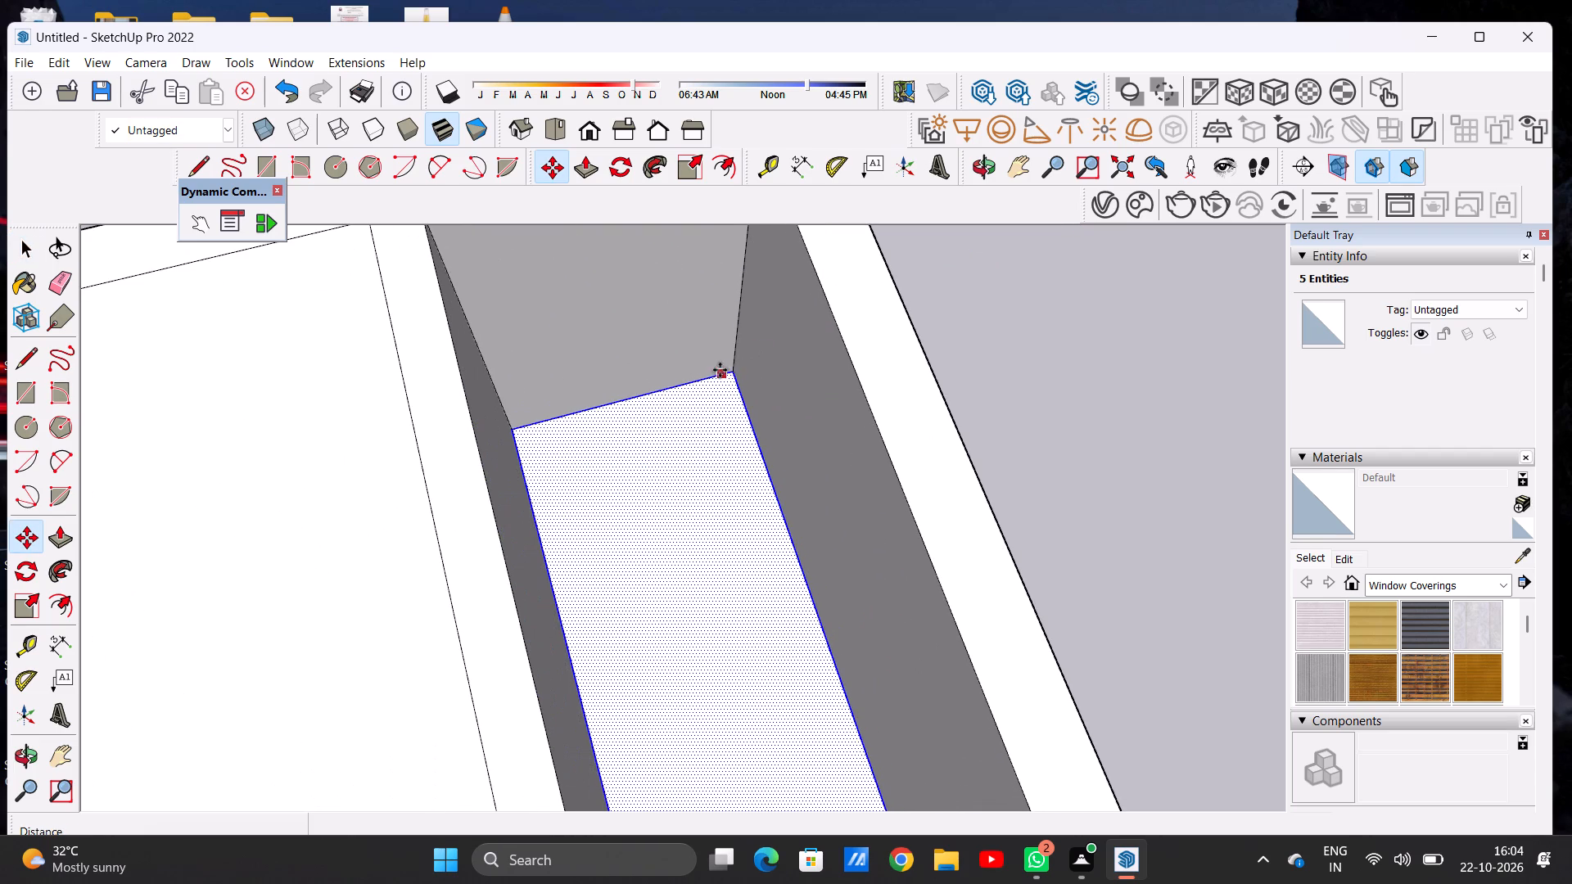
pyautogui.click(736, 370)
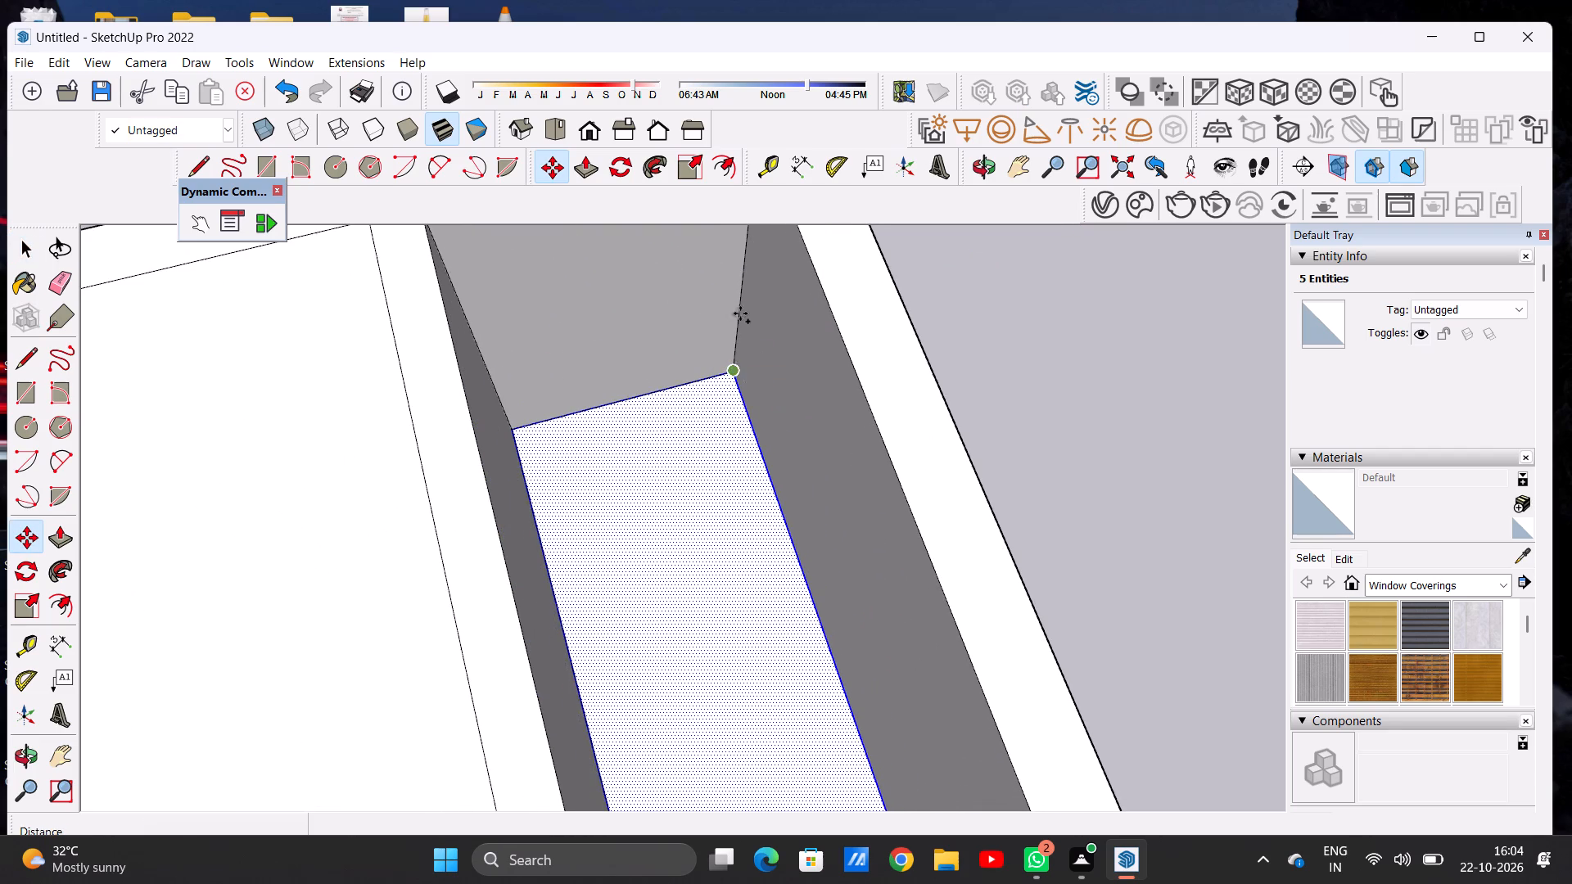
pyautogui.scroll(-14, 740, 309)
pyautogui.scroll(5, 739, 270)
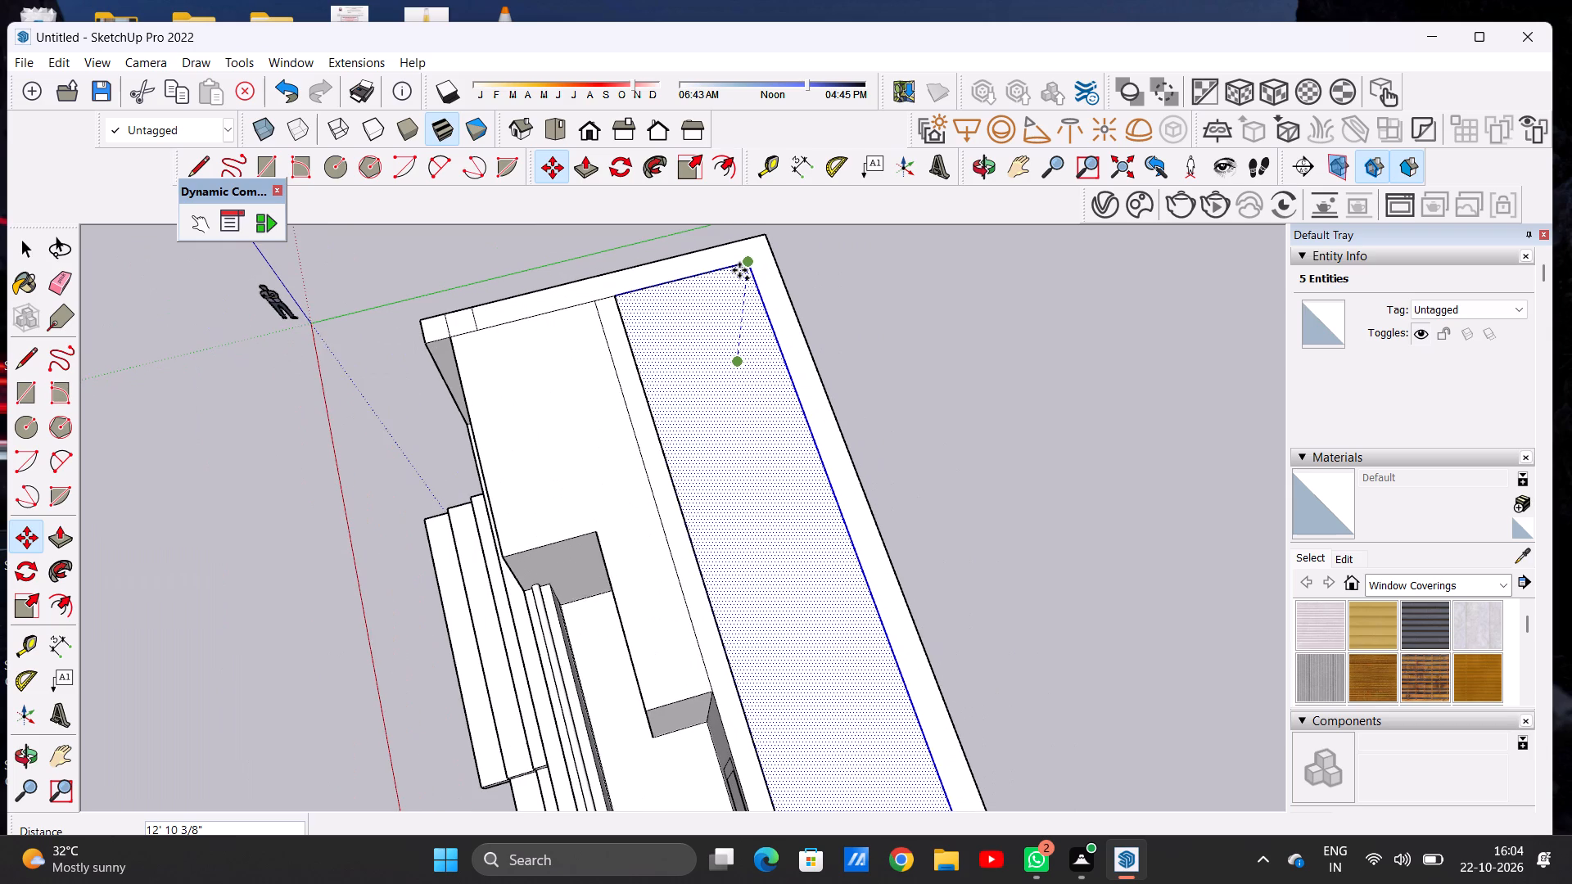
pyautogui.scroll(7, 742, 276)
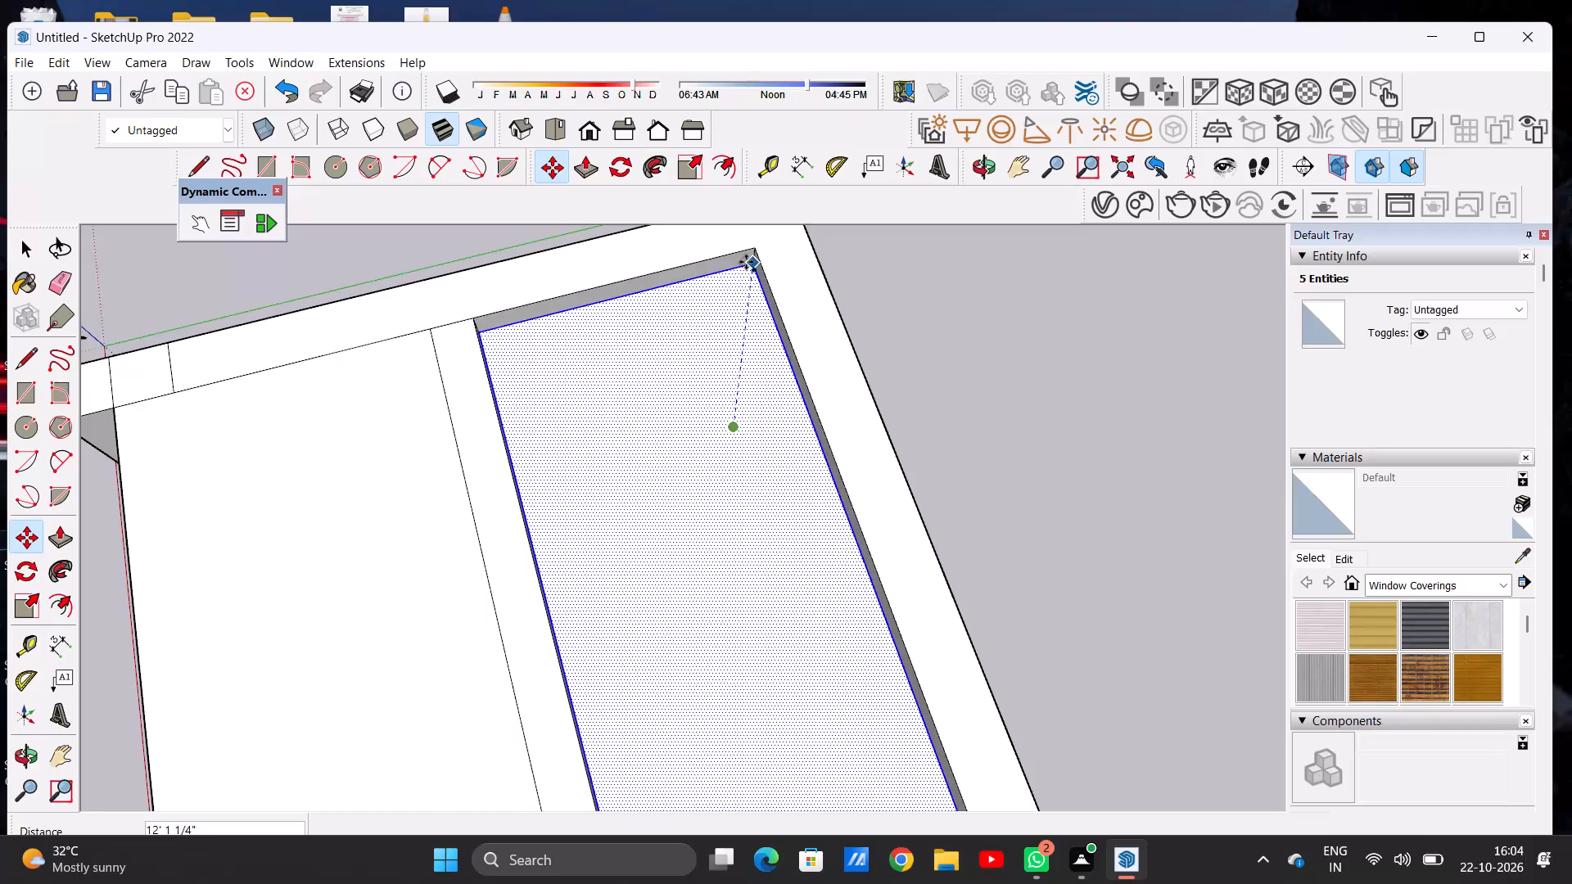
pyautogui.click(754, 253)
pyautogui.press('space')
pyautogui.click(993, 354)
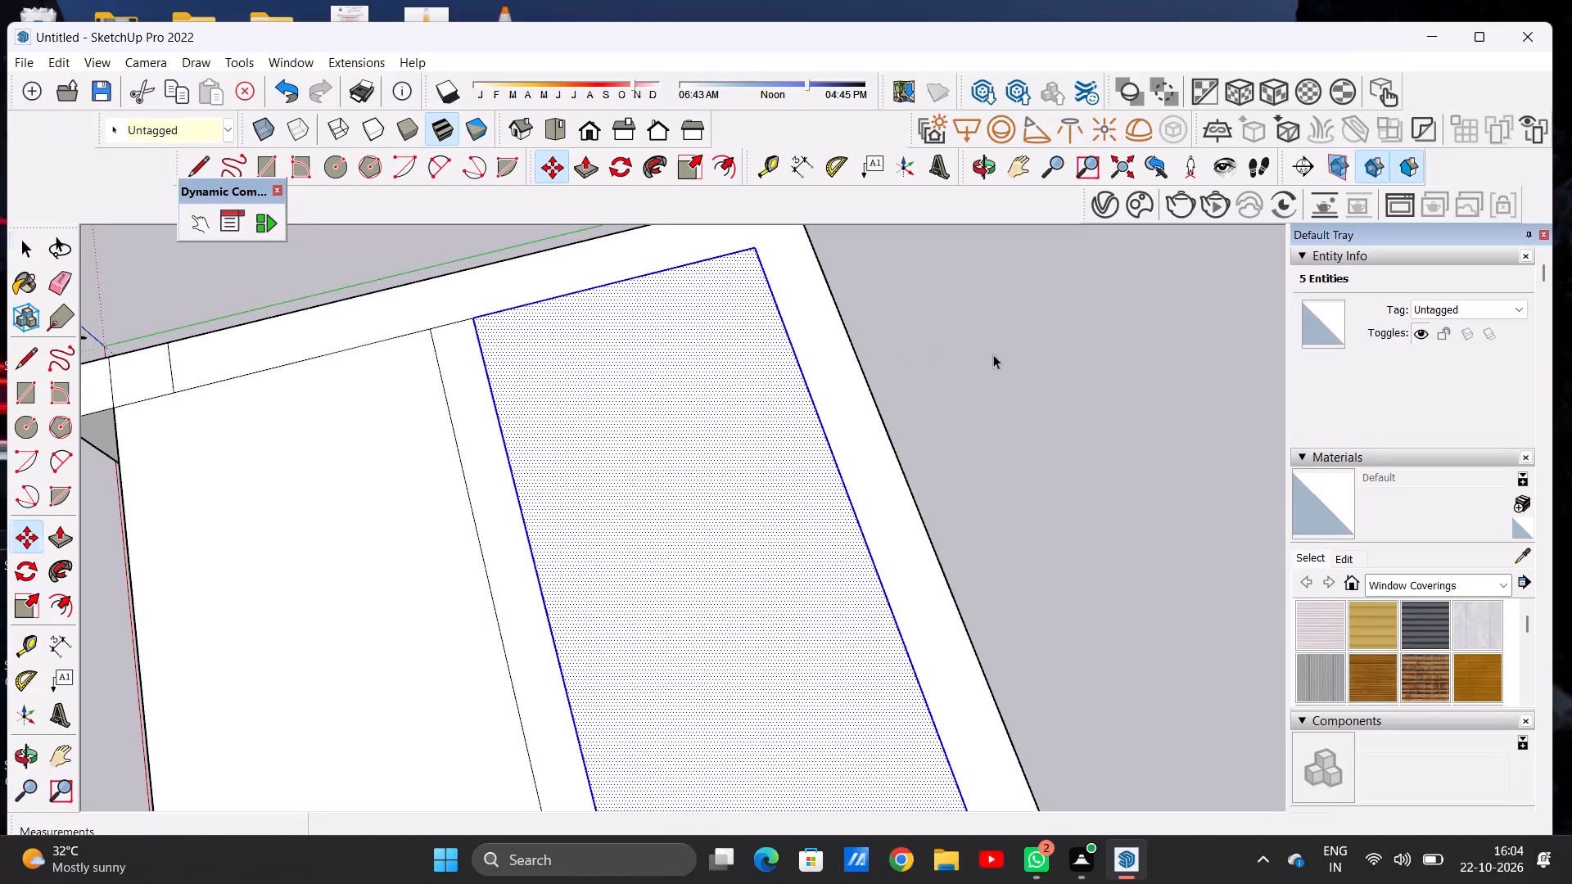
# Push/Pull the raised rear roof face upward about 1' 5 1/8" into a slab above the wall tops.
pyautogui.scroll(-20, 722, 441)
pyautogui.scroll(-6, 722, 441)
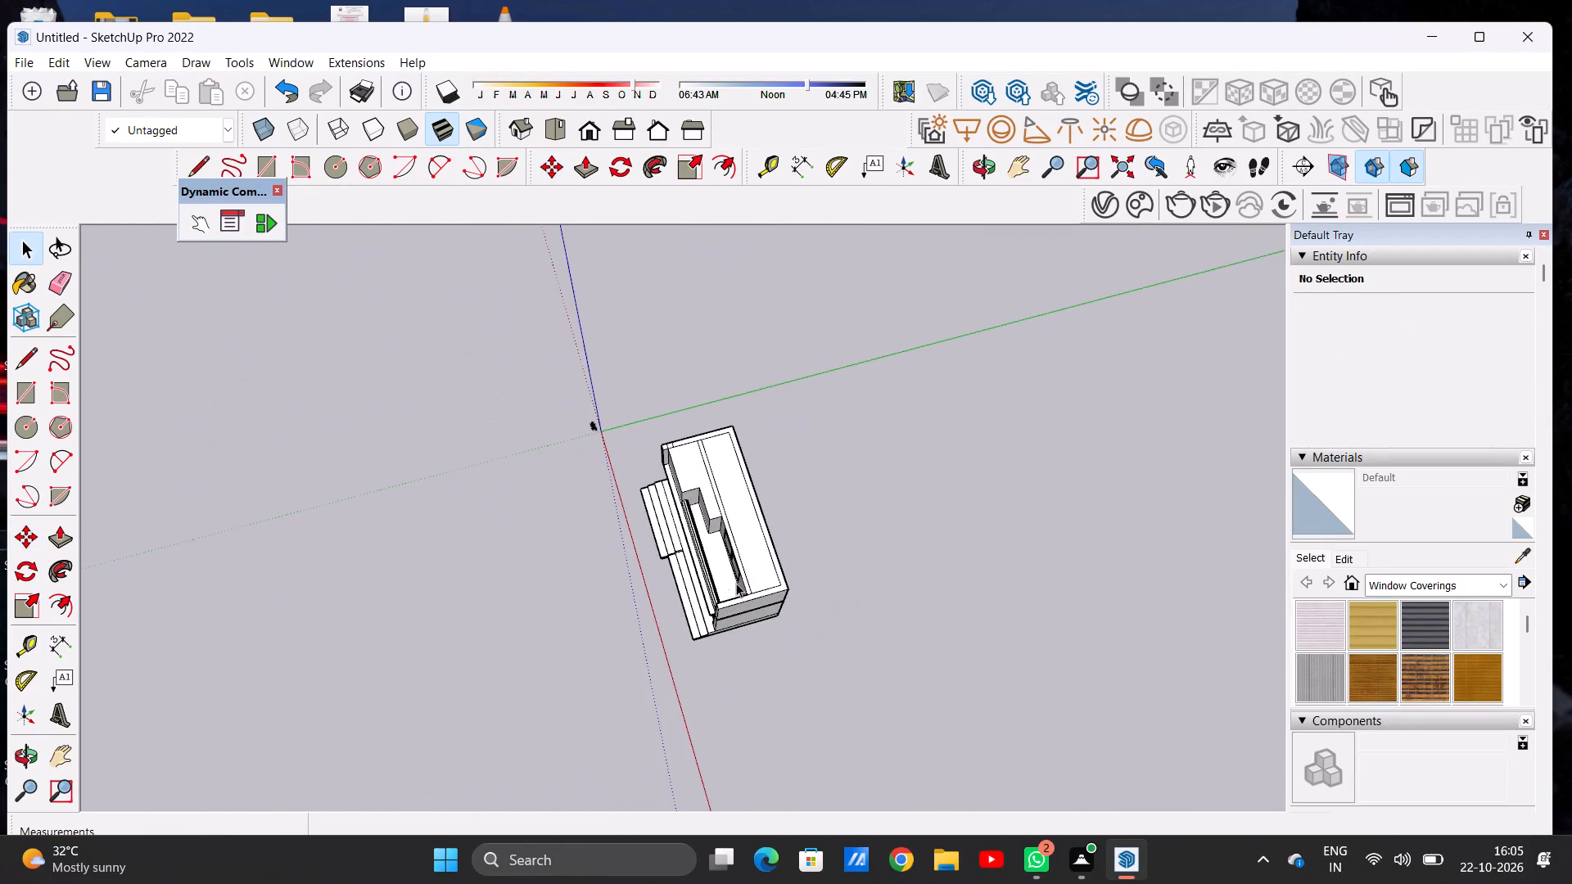
pyautogui.moveTo(734, 582); pyautogui.dragTo(827, 381, button='middle')
pyautogui.scroll(8, 742, 525)
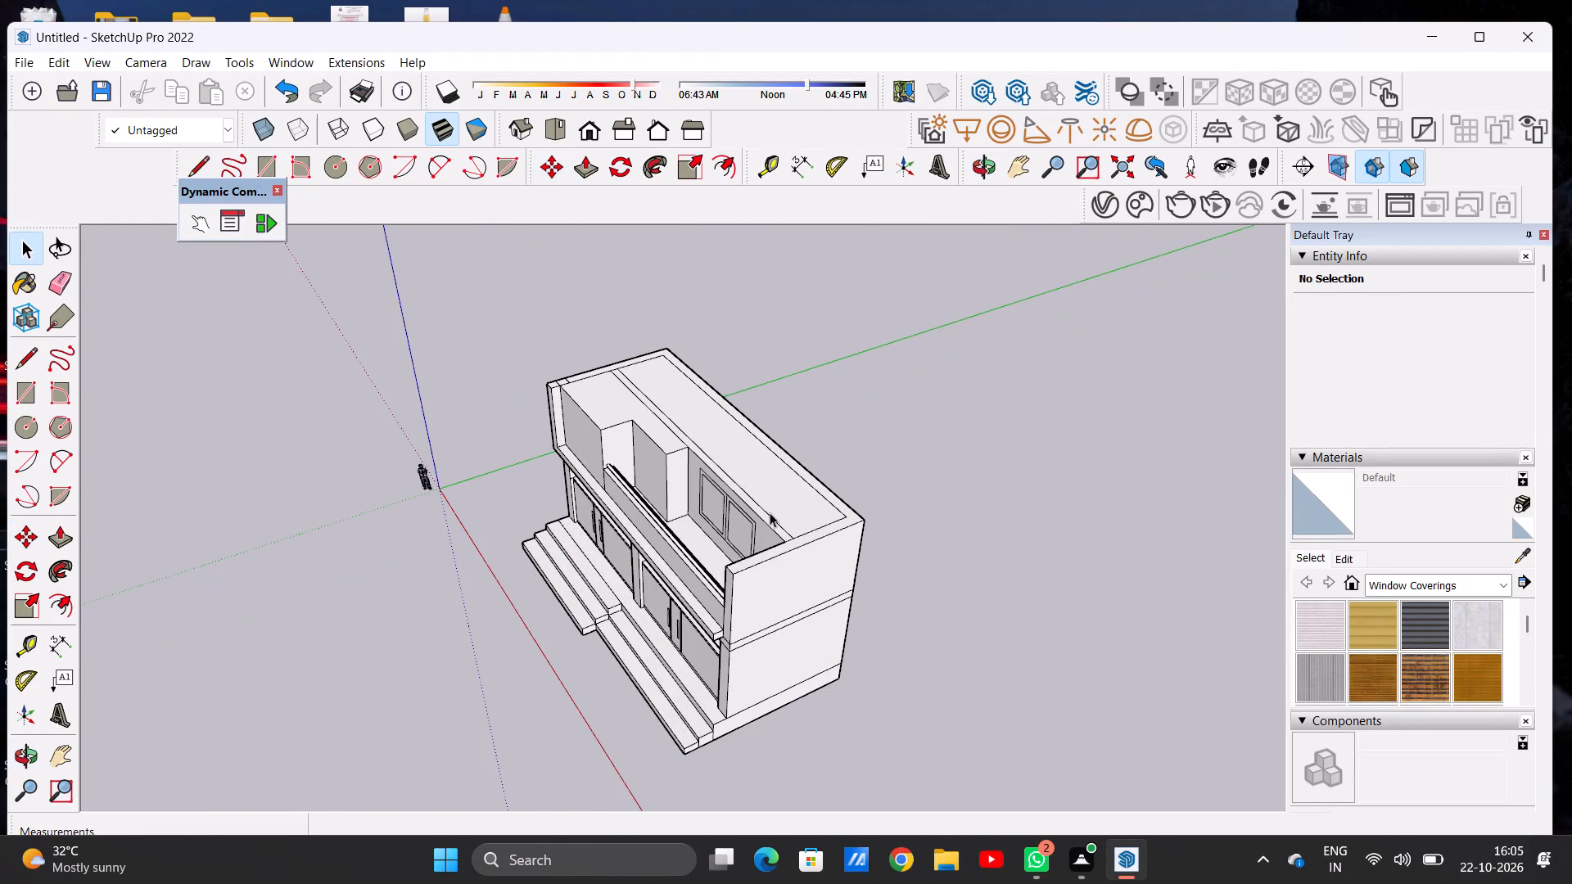
pyautogui.scroll(-5, 770, 512)
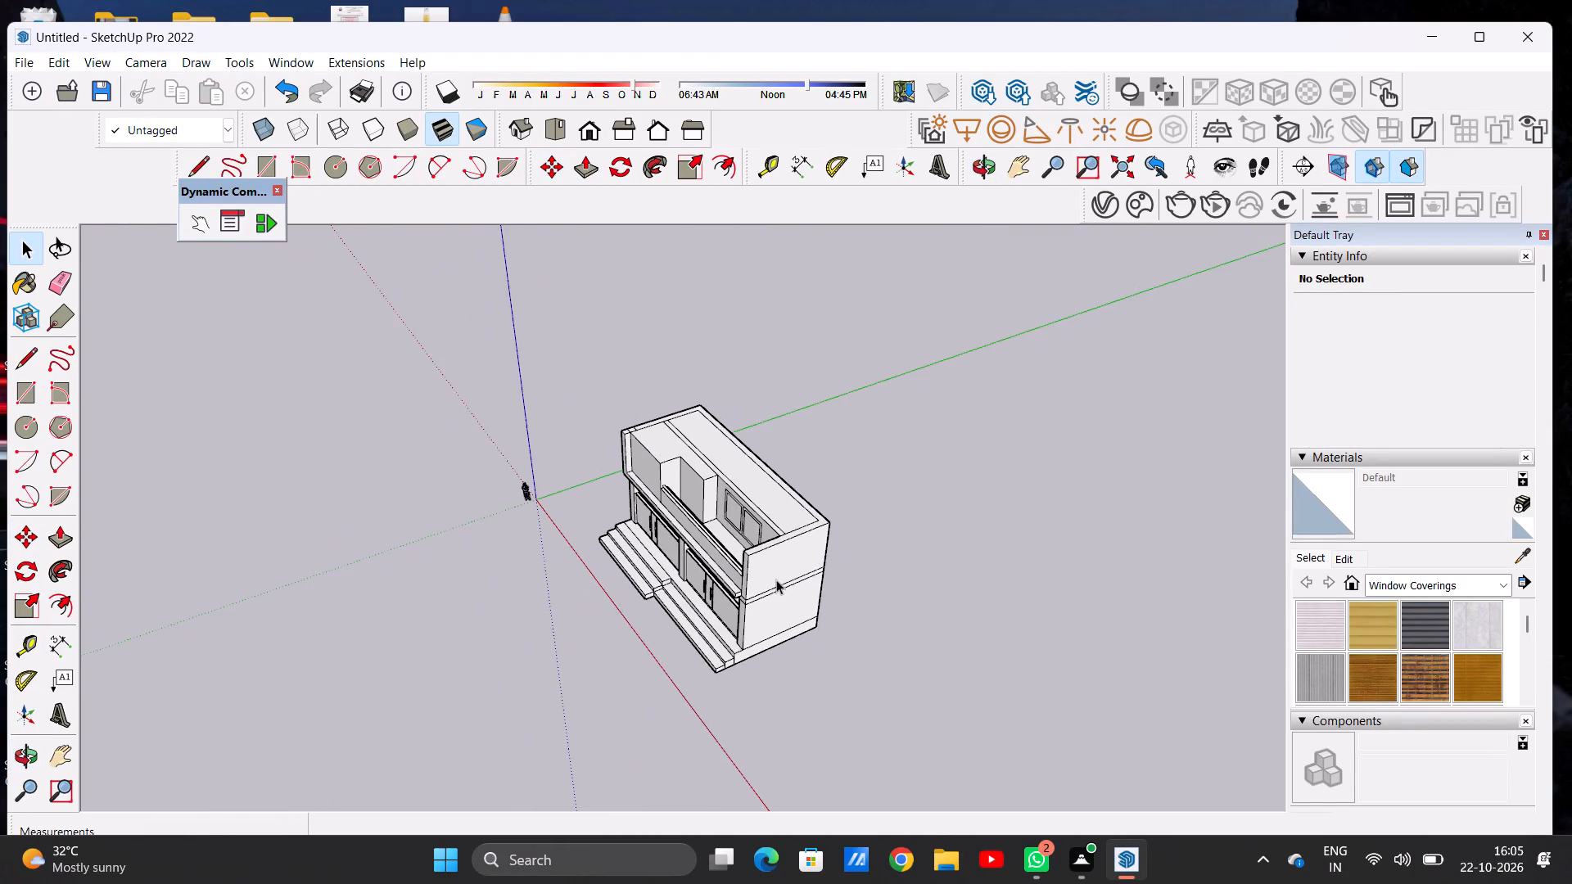
pyautogui.moveTo(776, 580); pyautogui.dragTo(854, 505, button='middle')
pyautogui.scroll(6, 809, 481)
pyautogui.scroll(-1, 809, 480)
pyautogui.scroll(2, 784, 479)
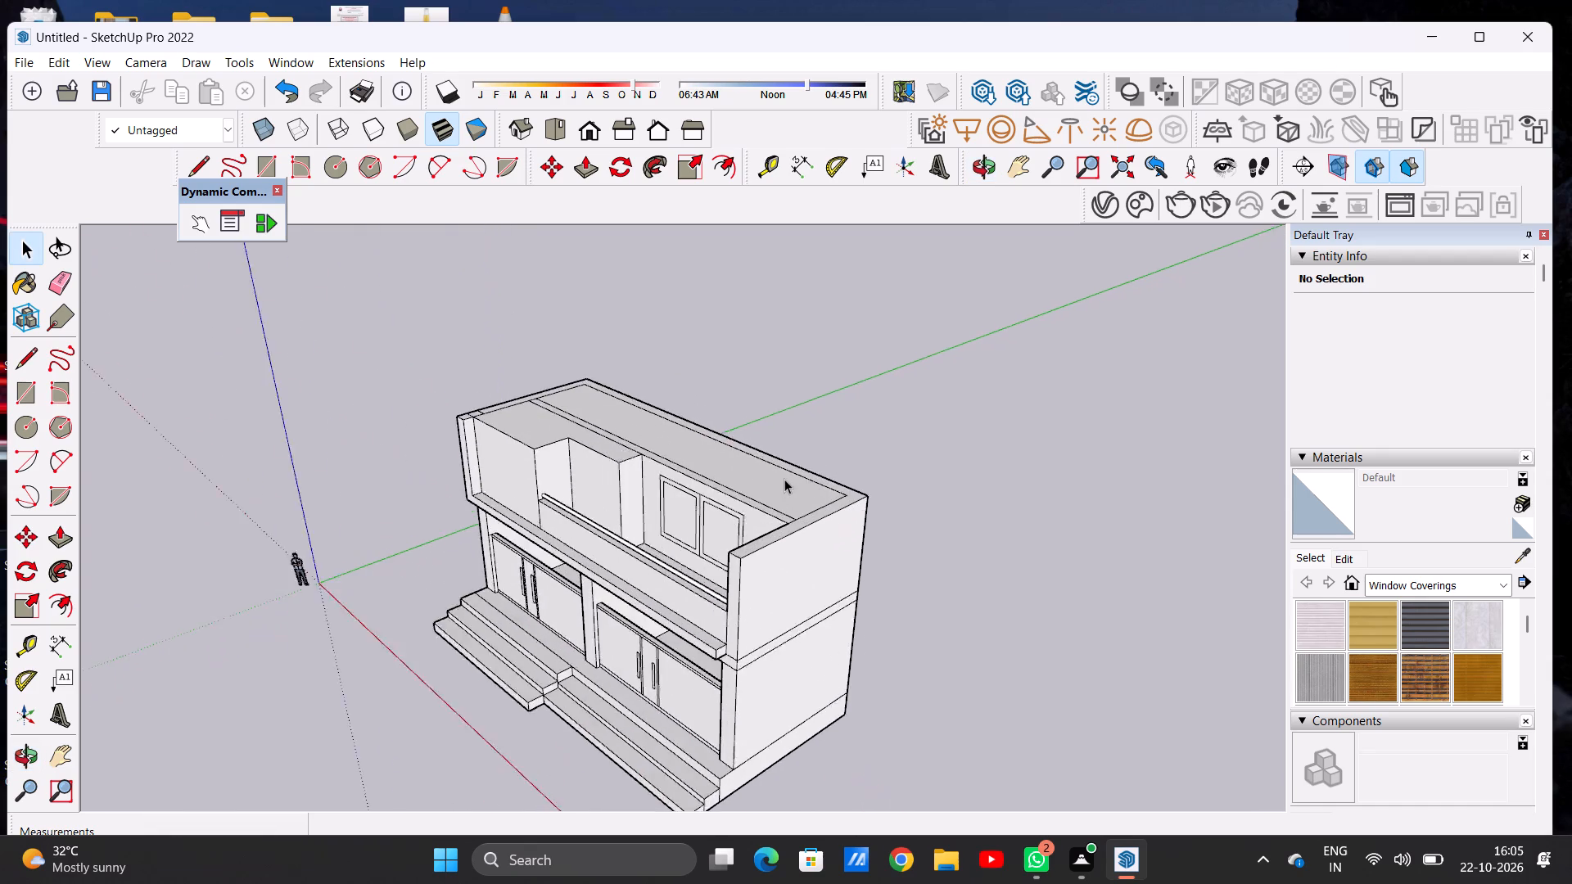
pyautogui.scroll(9, 784, 479)
pyautogui.press('p')
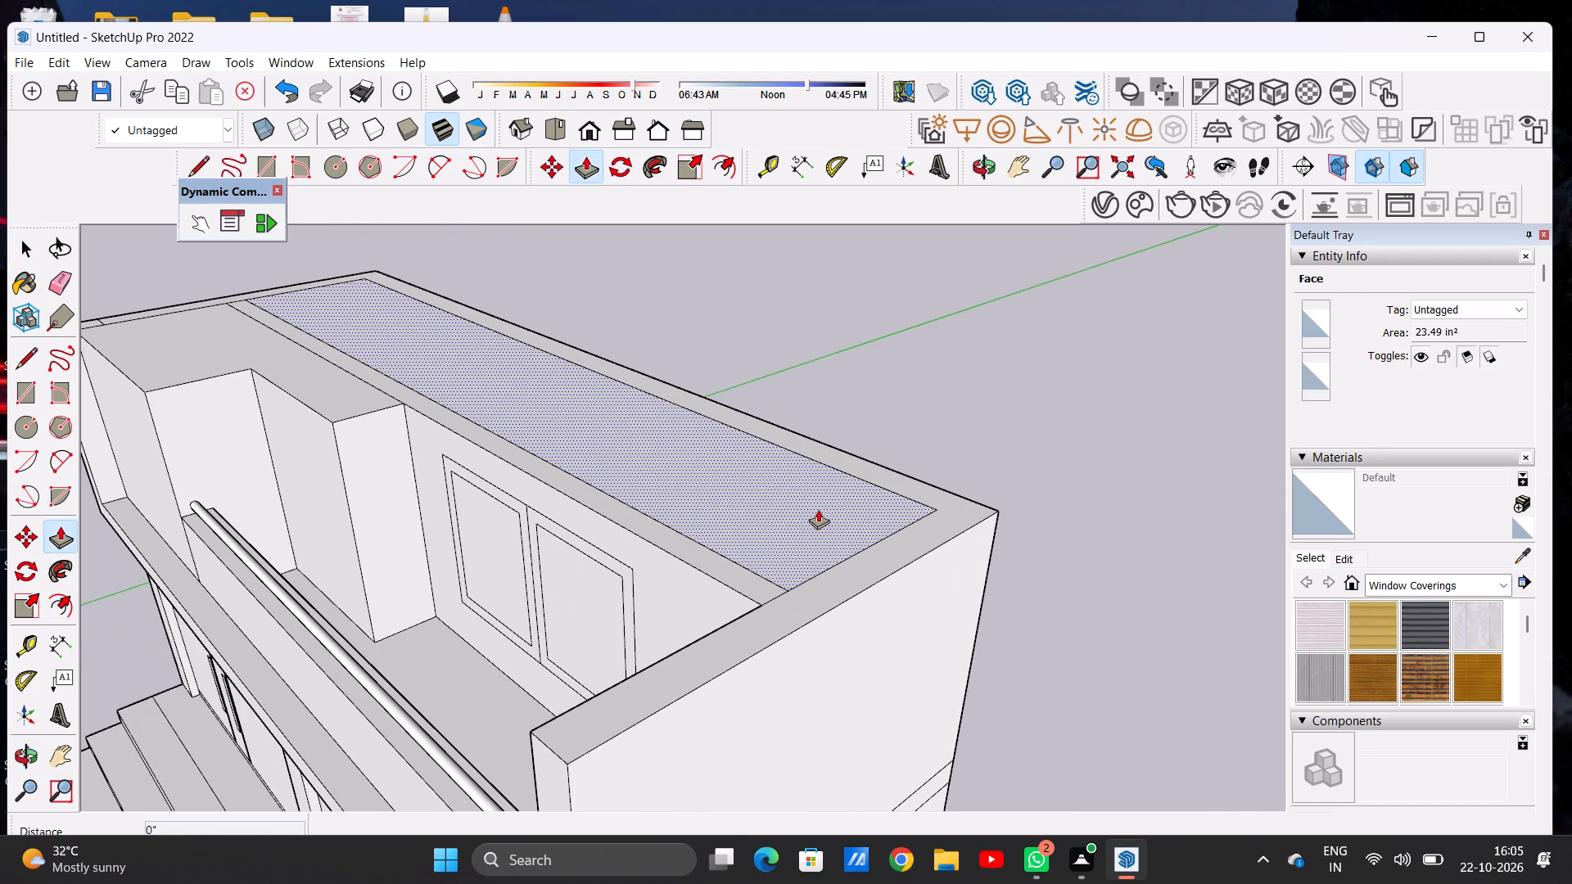
pyautogui.click(818, 509)
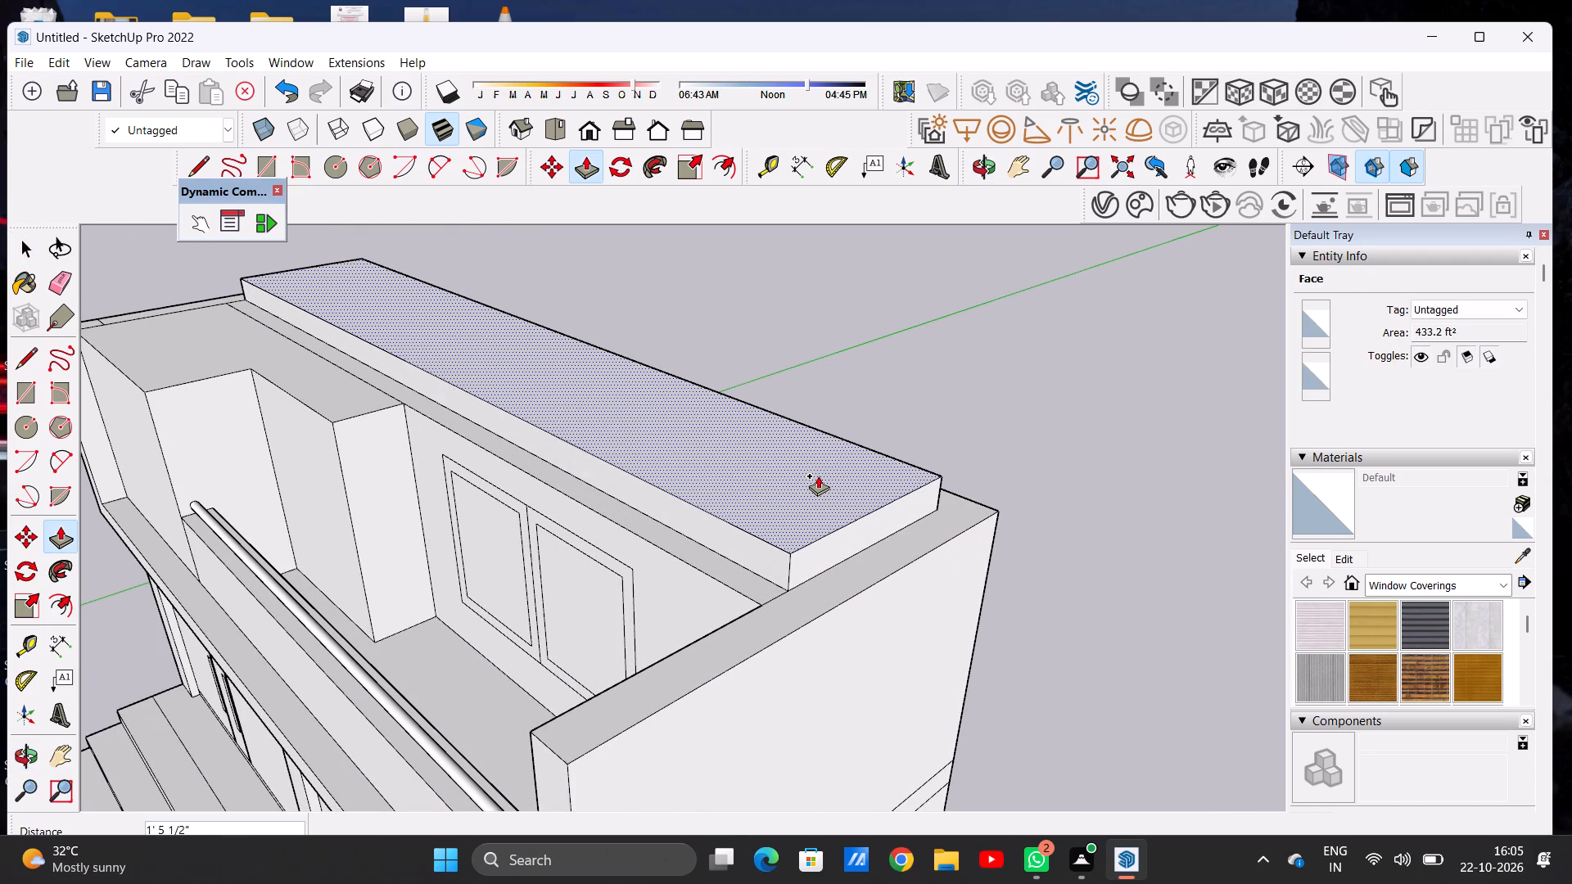
pyautogui.click(820, 476)
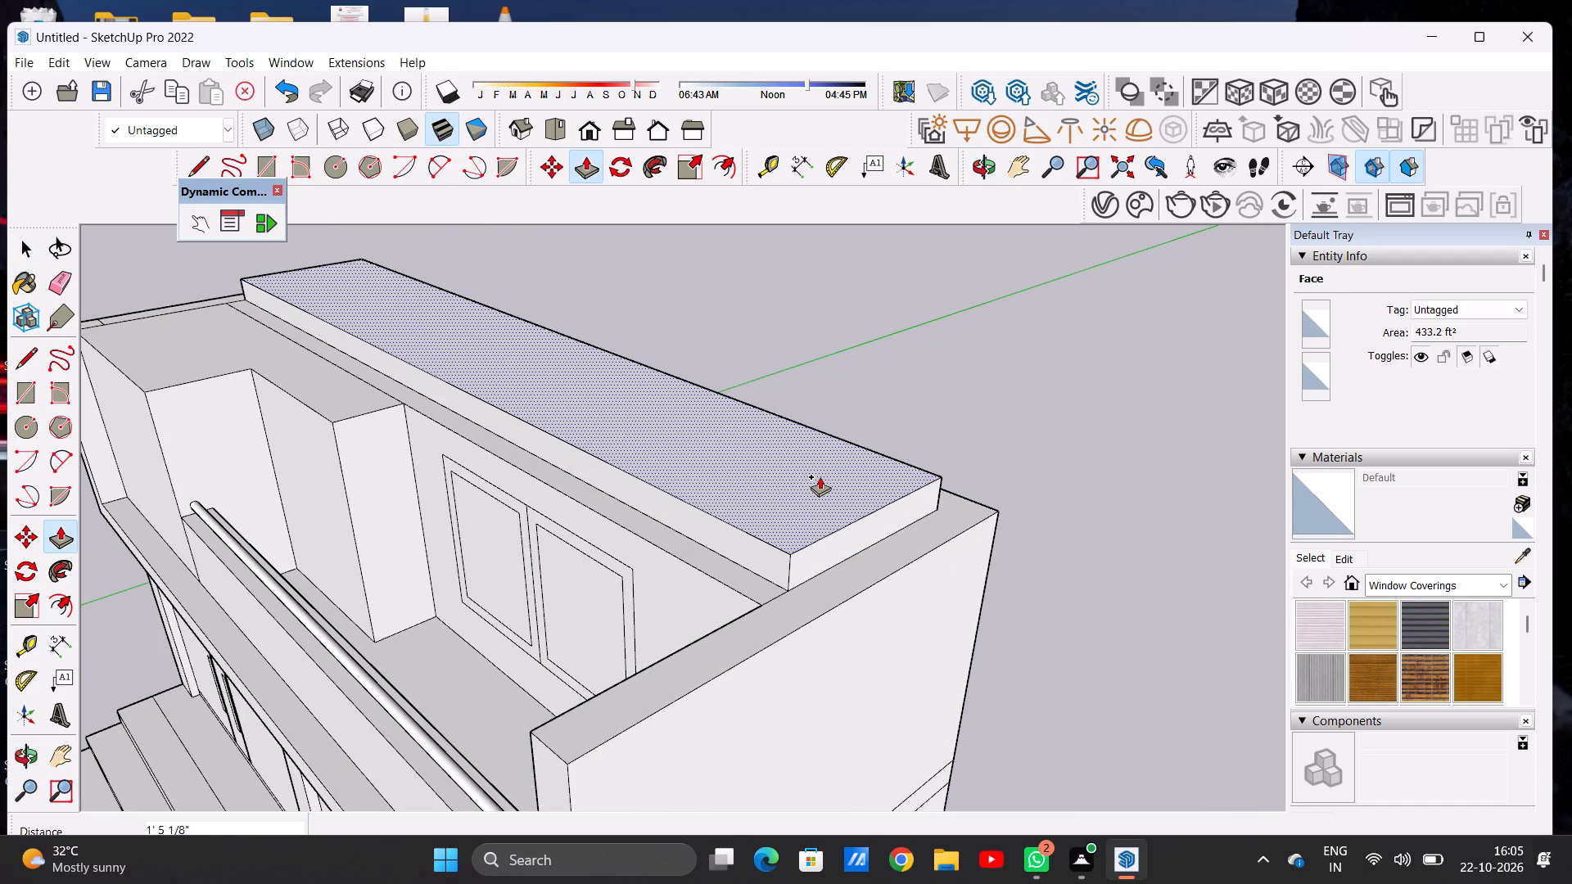
pyautogui.press('space')
# Push/Pull the roof slab's front face forward about 10' 4 13/16" over the upper block, window and balcony.
pyautogui.press('p')
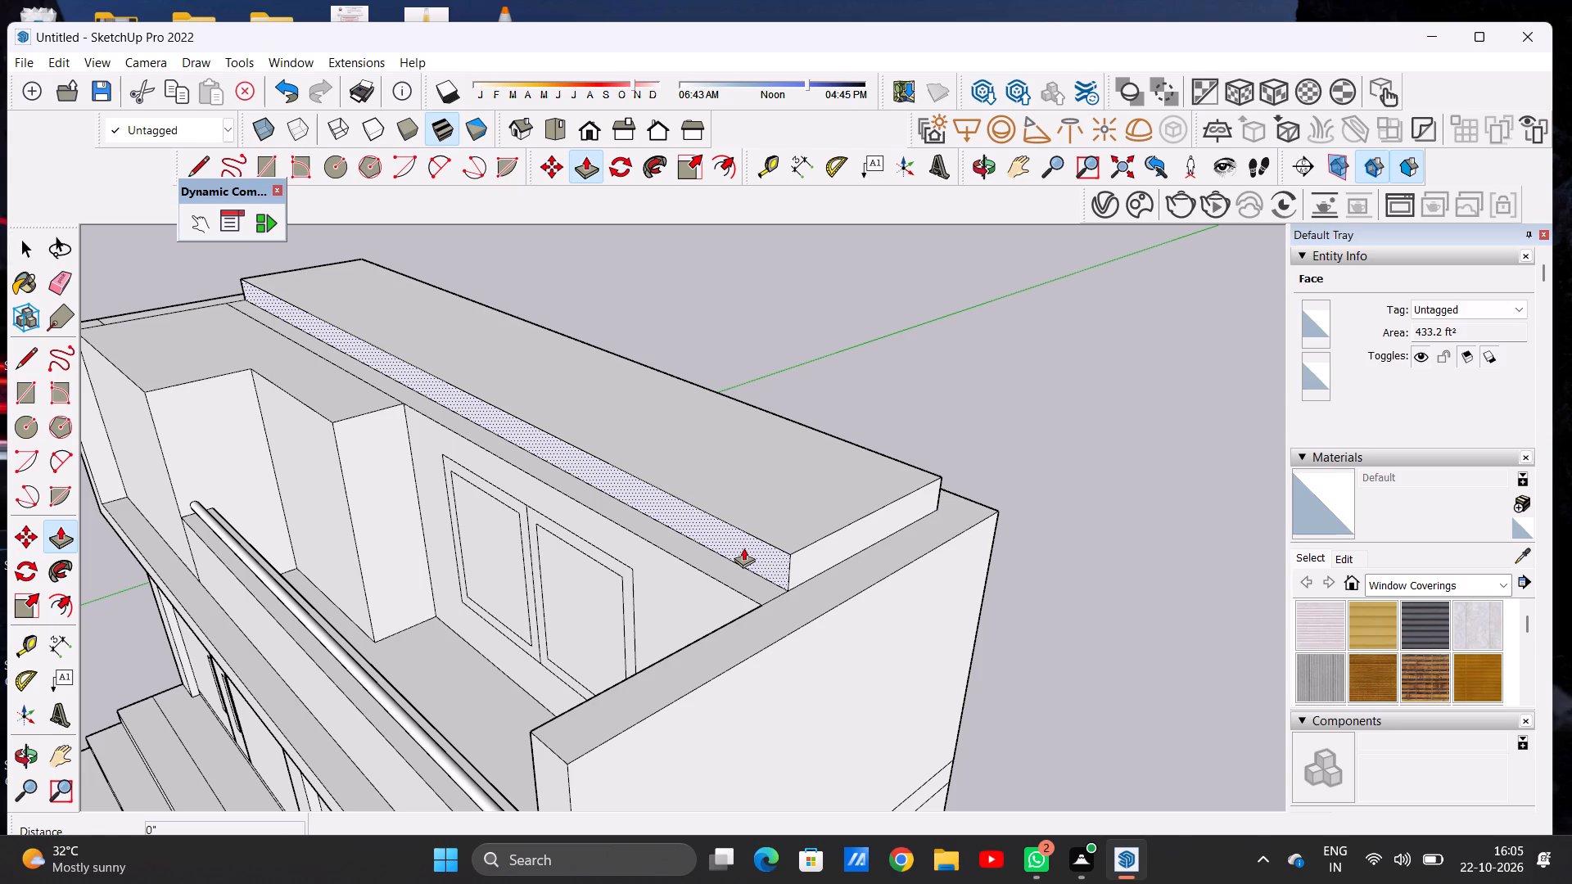
pyautogui.click(743, 548)
pyautogui.scroll(-10, 626, 525)
pyautogui.scroll(1, 626, 525)
pyautogui.scroll(-2, 626, 525)
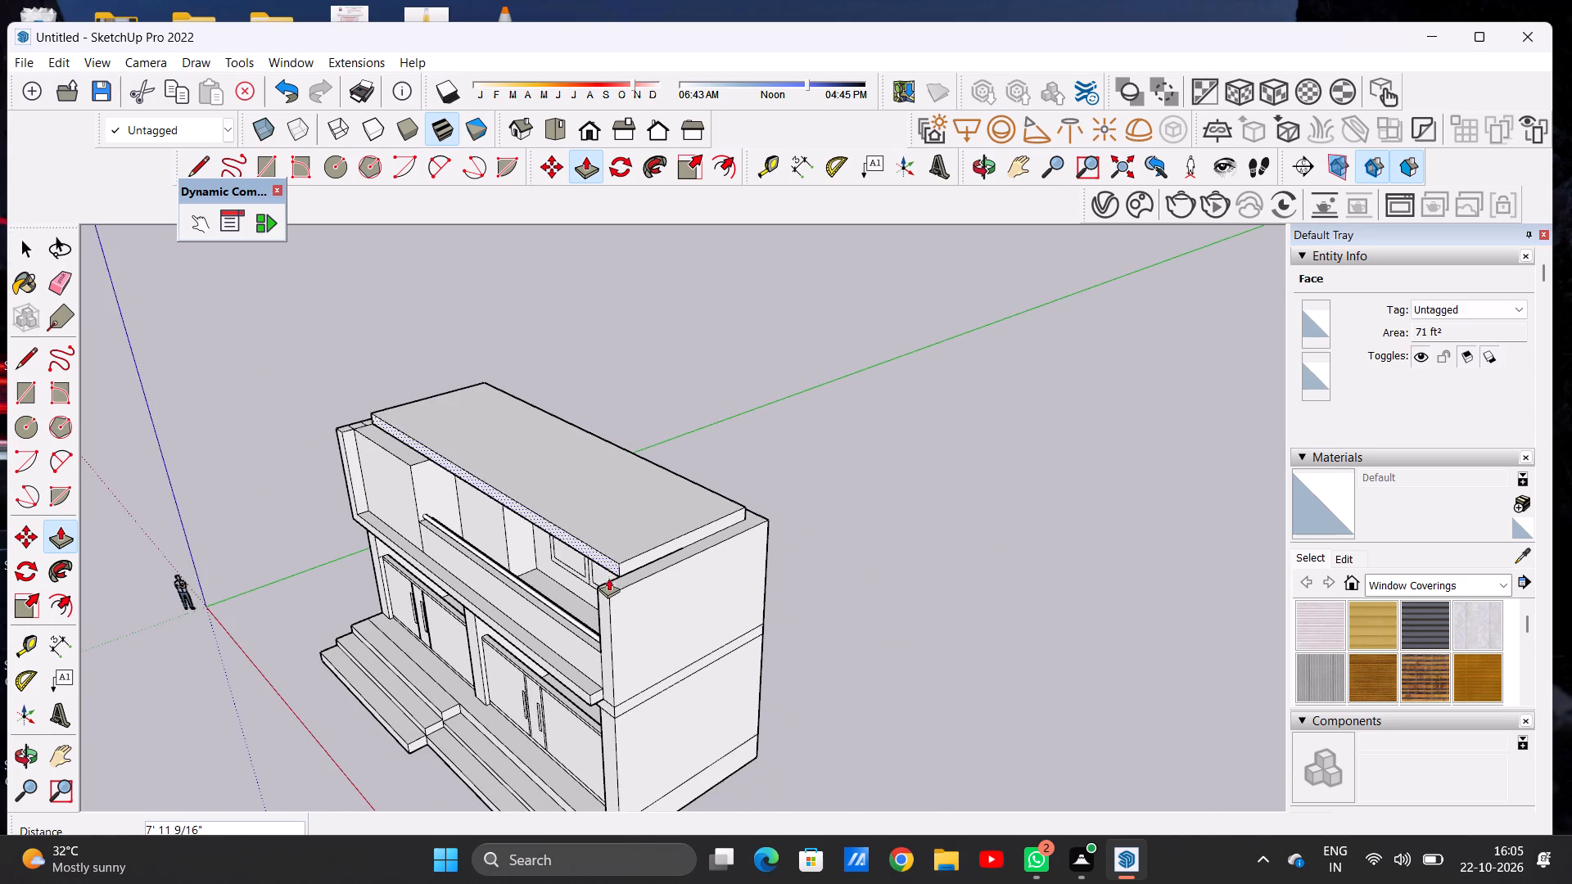
pyautogui.scroll(1, 608, 591)
pyautogui.scroll(-1, 608, 593)
pyautogui.scroll(12, 608, 593)
pyautogui.click(608, 593)
# Push/Pull the roof slab's end face outward about 1' 8 5/16" over the side wall beside the upper block.
pyautogui.scroll(-9, 608, 593)
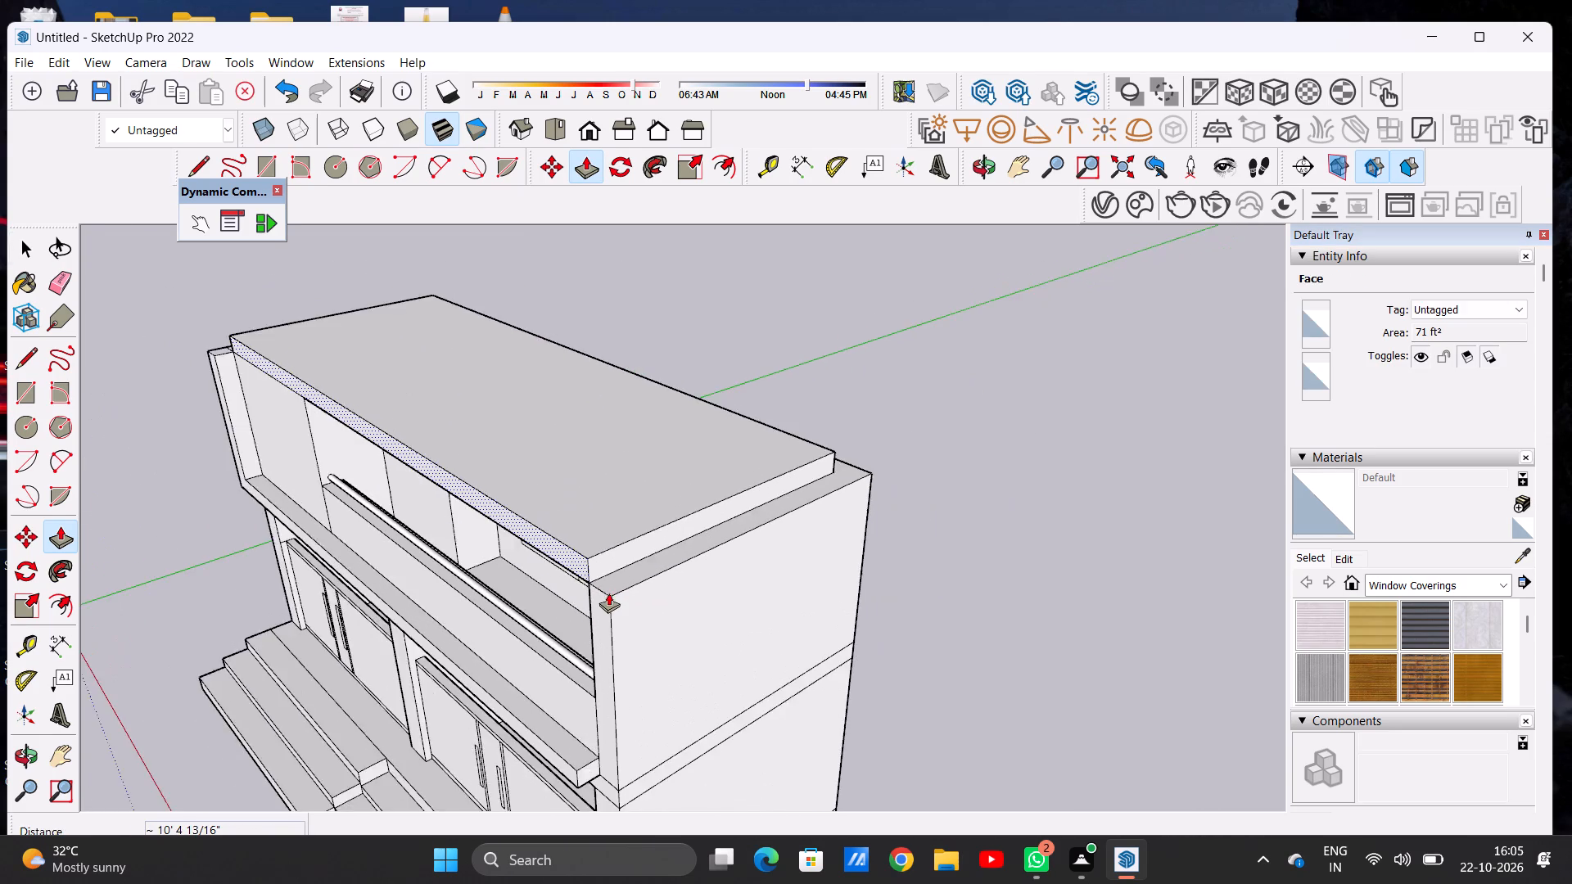
pyautogui.scroll(-7, 608, 593)
pyautogui.moveTo(318, 528); pyautogui.dragTo(862, 512, button='middle')
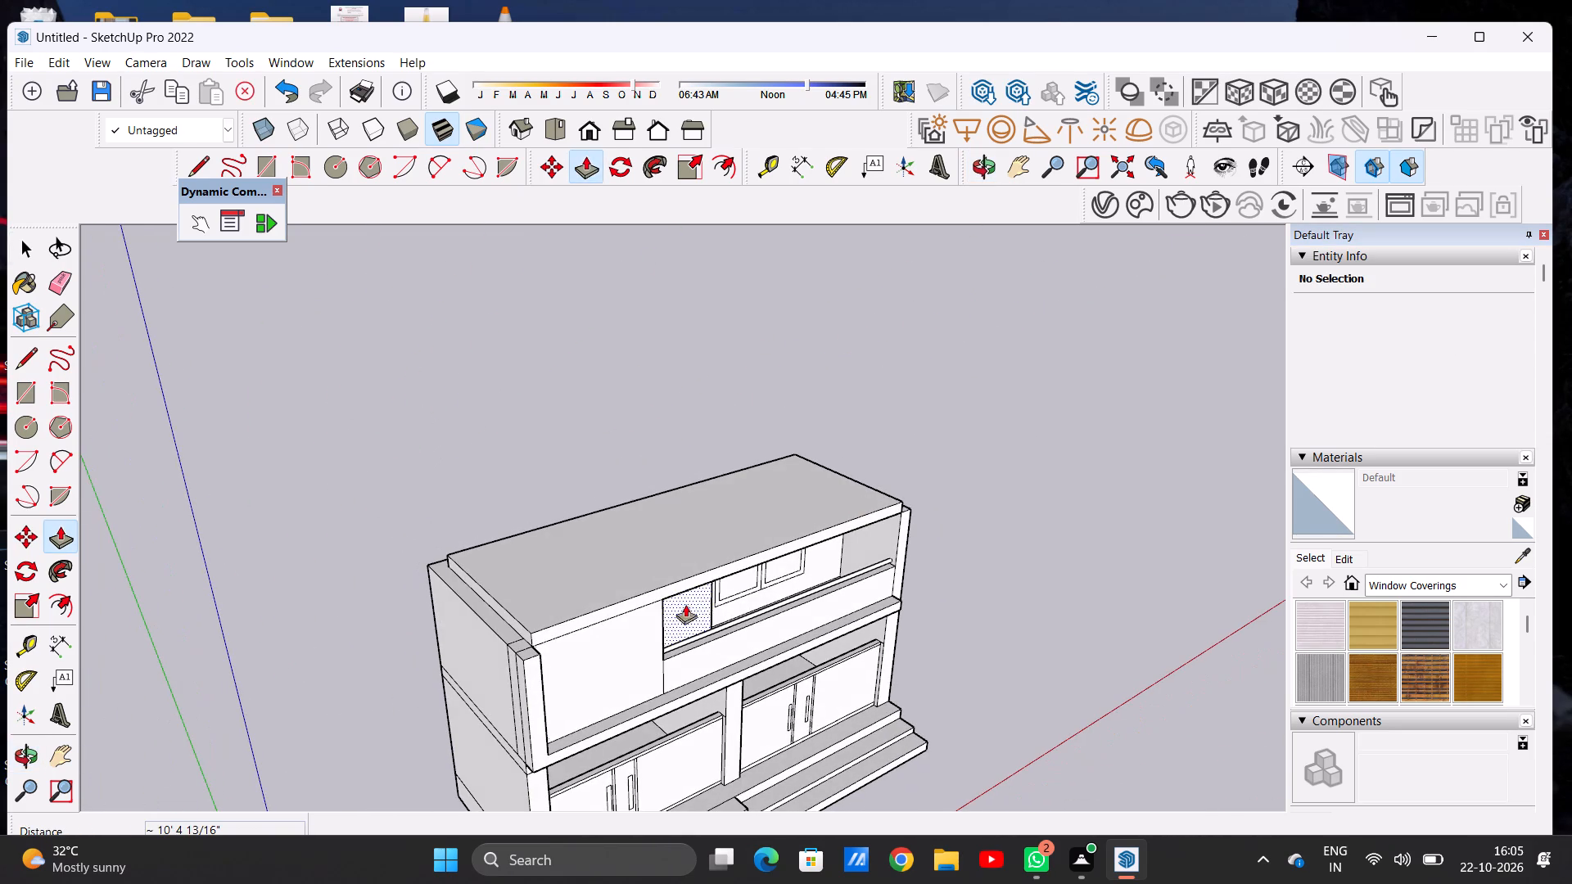
pyautogui.scroll(20, 531, 633)
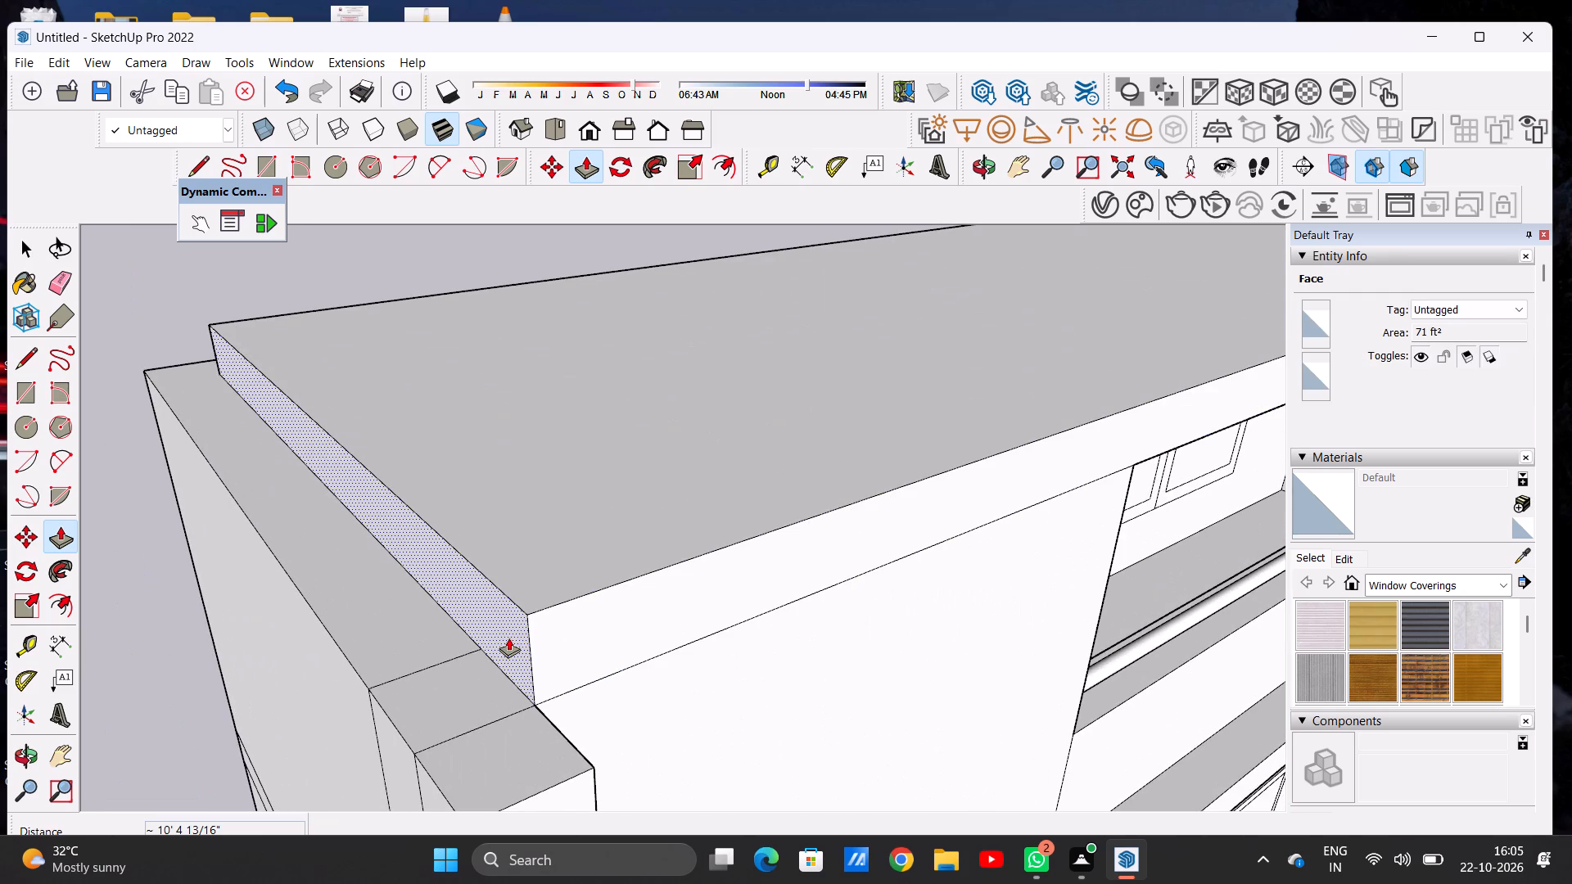
pyautogui.click(516, 636)
pyautogui.click(418, 763)
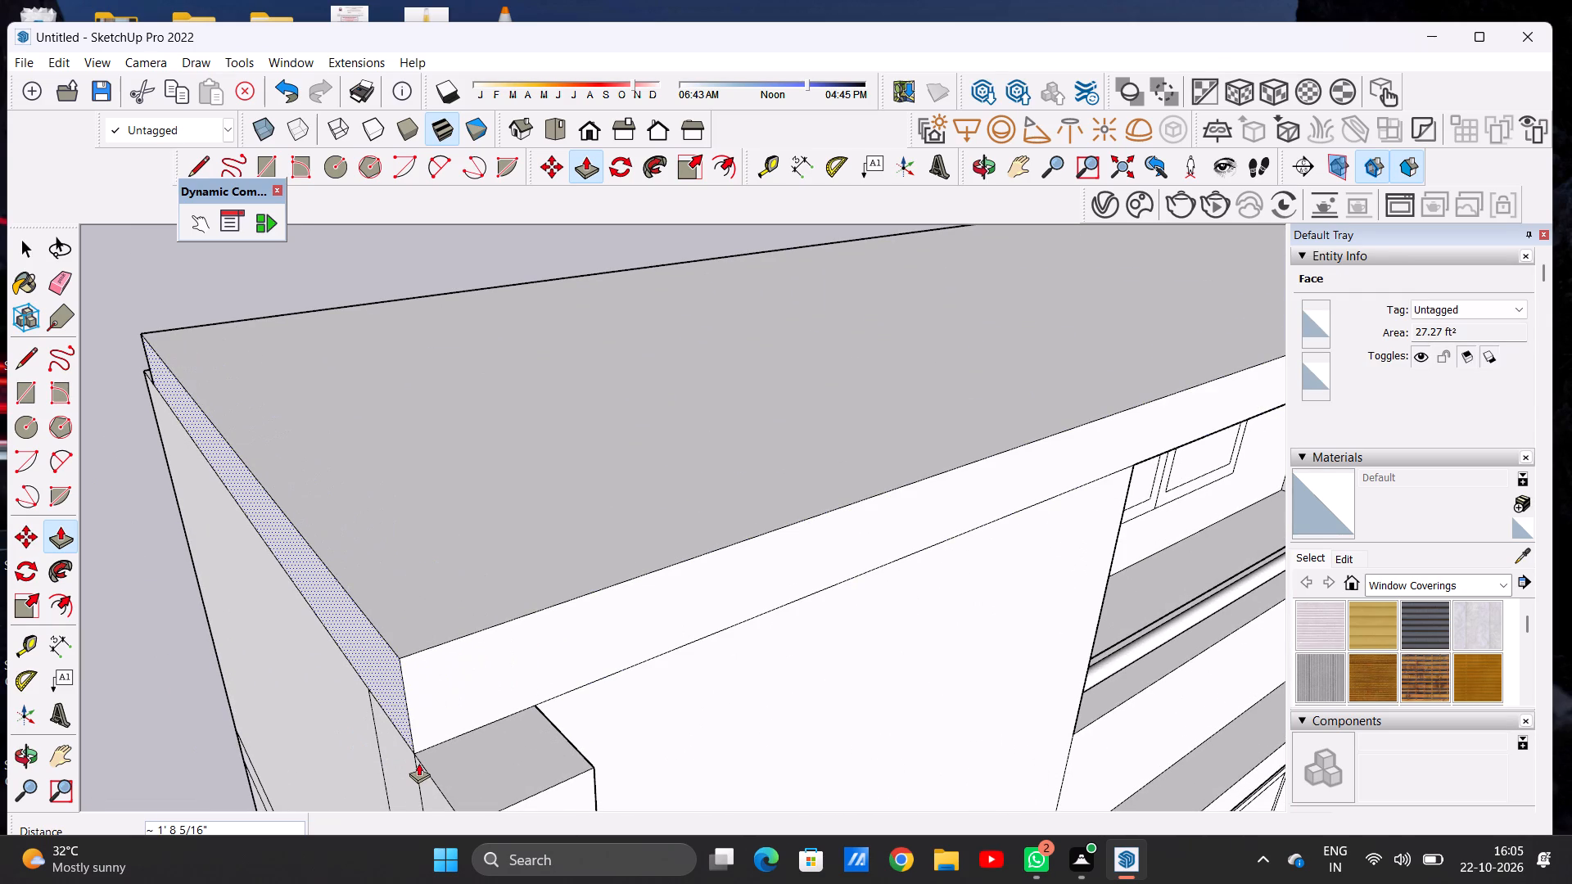
# Examine the roof slab and upper storey from the front and from above to check the slab's overhang at both ends.
pyautogui.press('space')
pyautogui.scroll(-20, 415, 654)
pyautogui.scroll(-5, 415, 654)
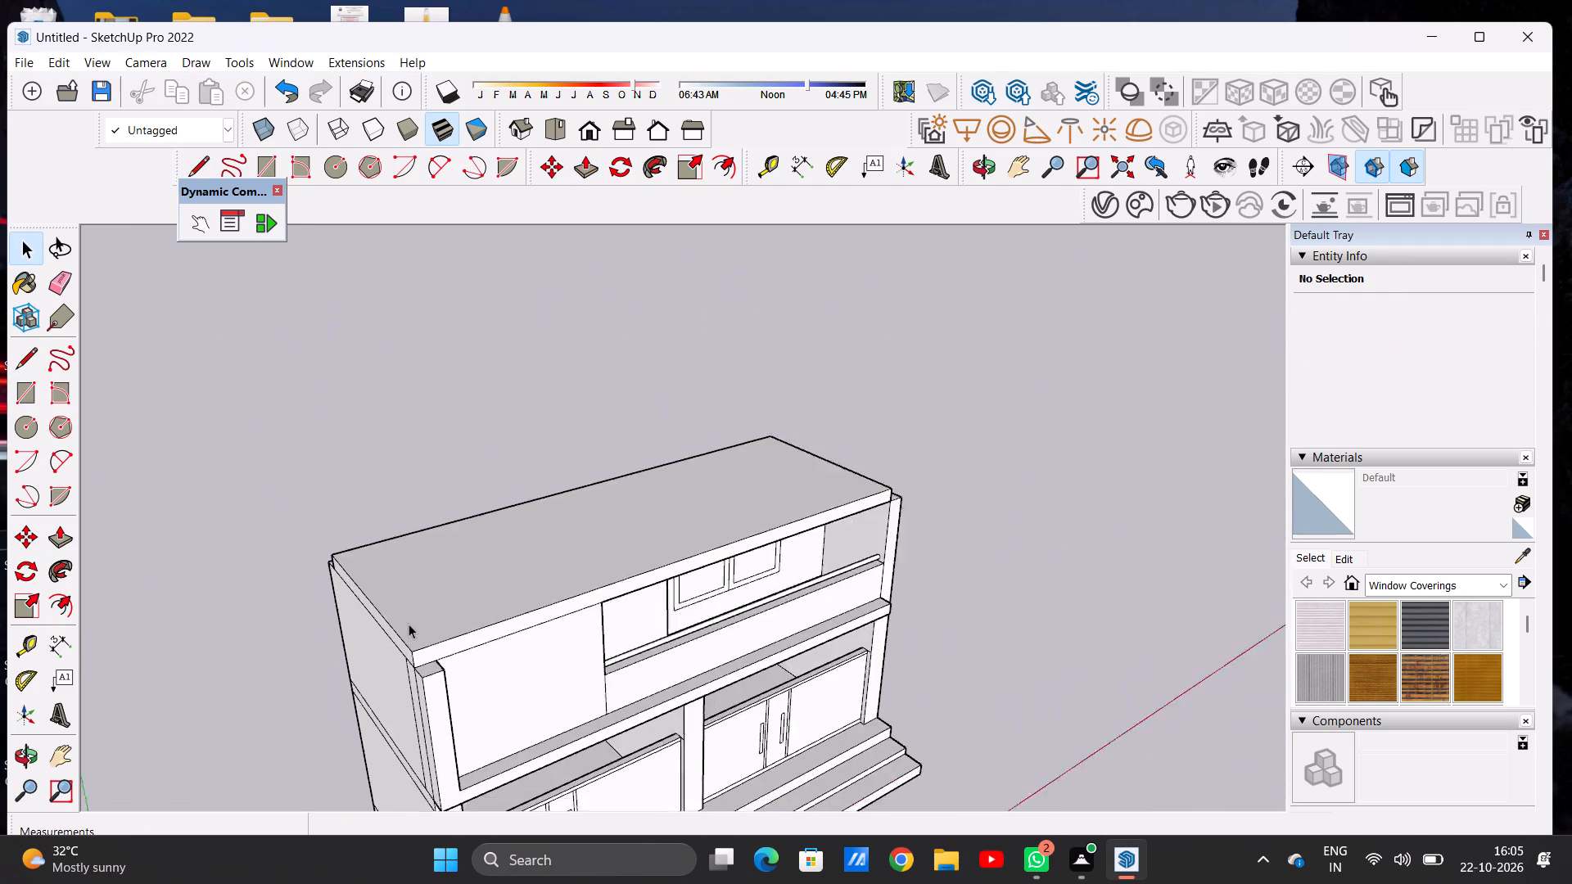
pyautogui.scroll(-7, 409, 624)
pyautogui.moveTo(500, 681); pyautogui.dragTo(357, 670, button='middle')
pyautogui.scroll(4, 359, 595)
pyautogui.scroll(-1, 359, 595)
pyautogui.scroll(2, 359, 595)
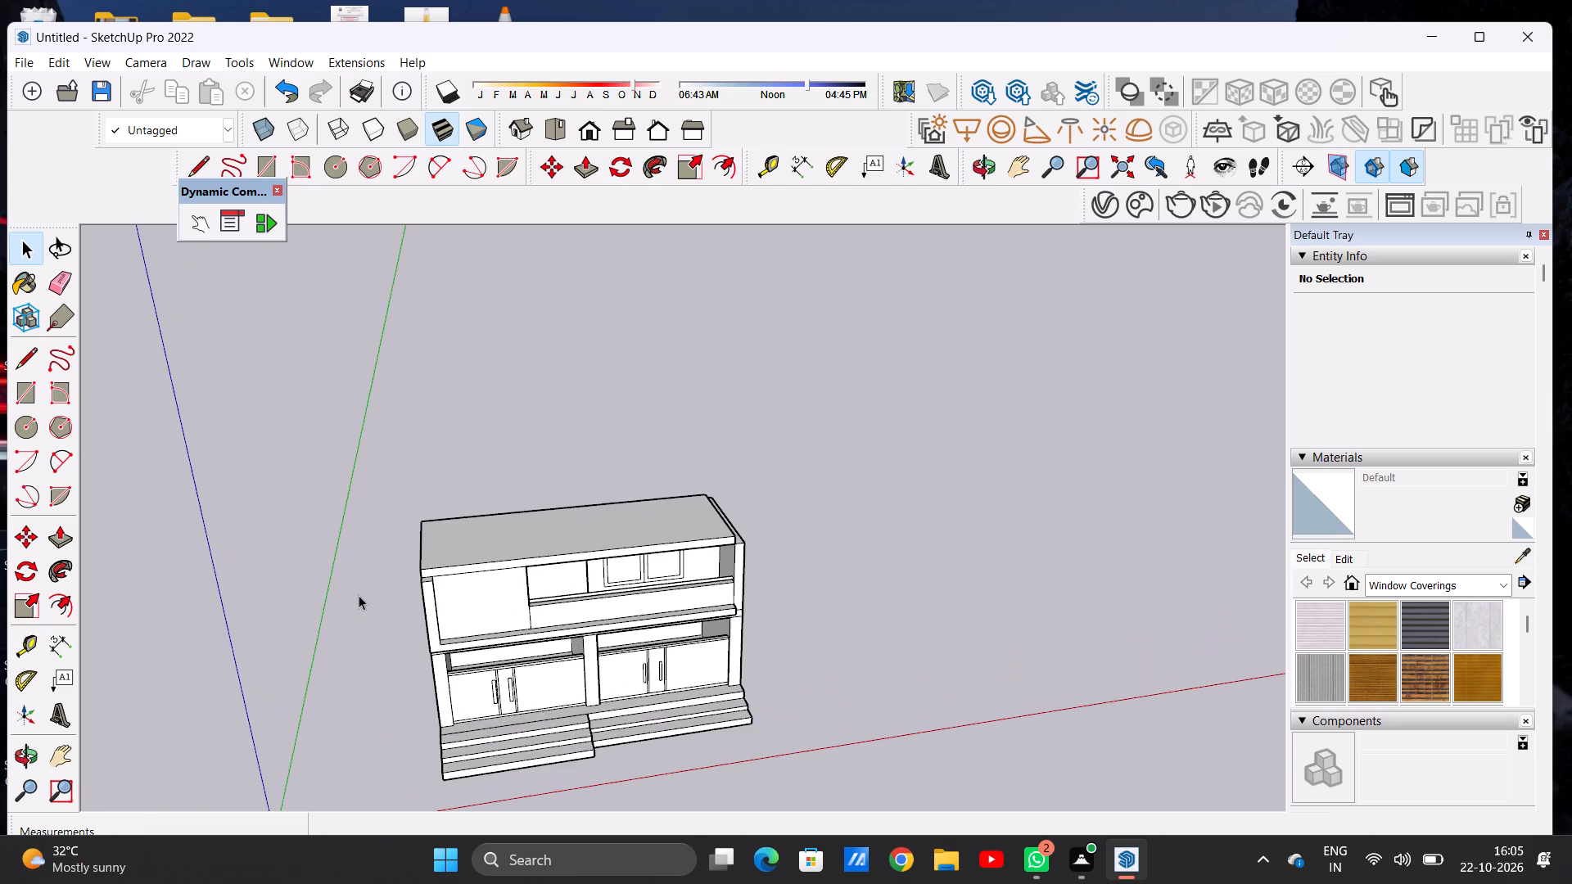
pyautogui.scroll(-1, 359, 595)
pyautogui.scroll(6, 413, 568)
pyautogui.scroll(5, 479, 615)
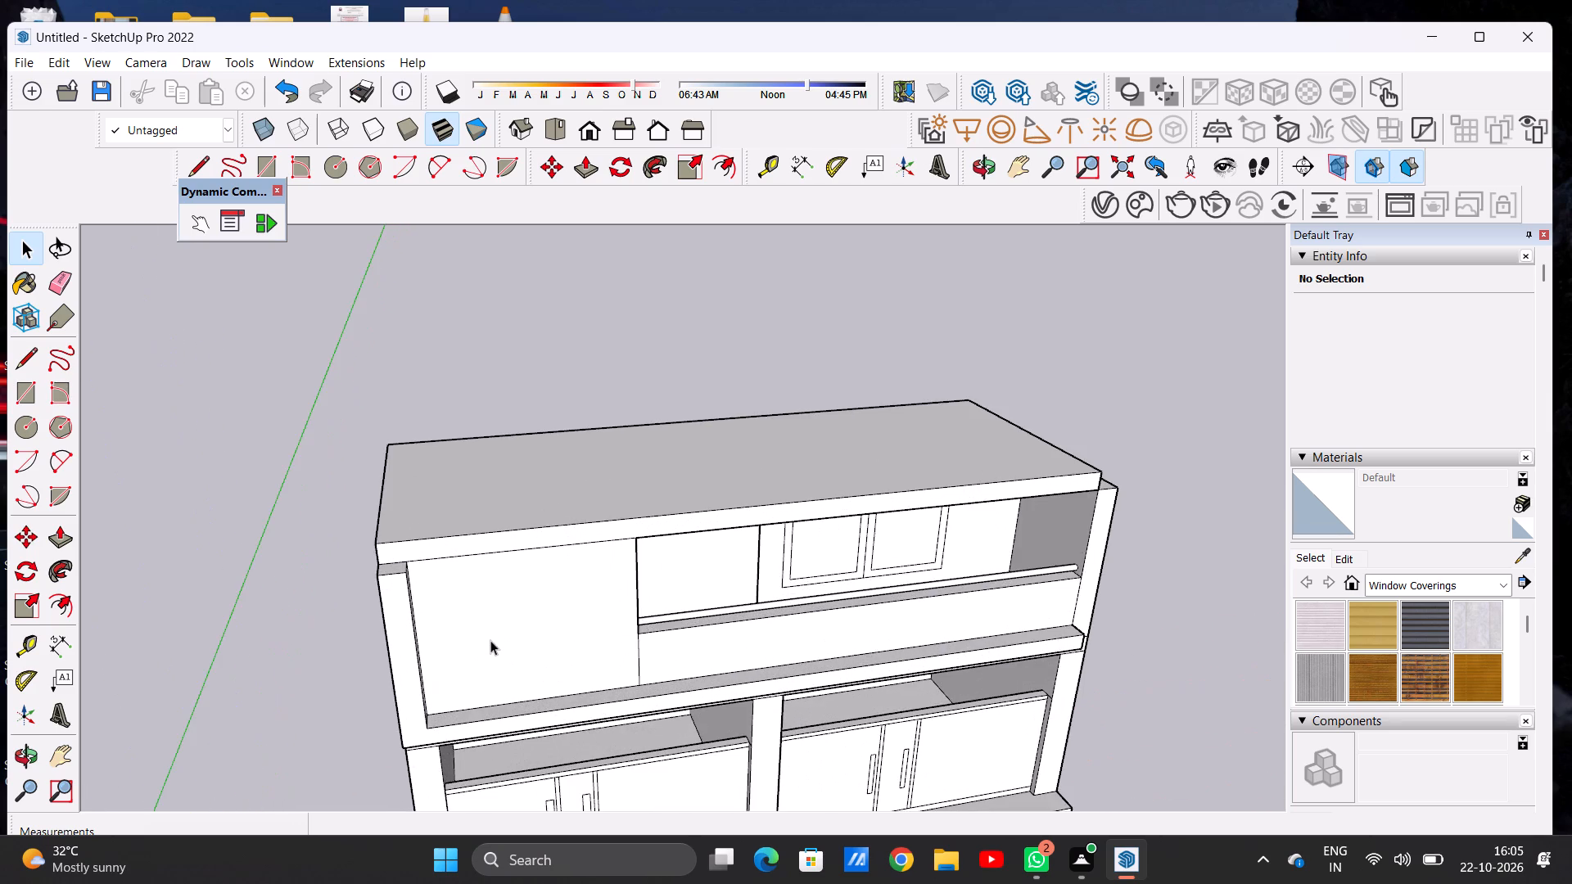
pyautogui.moveTo(490, 640); pyautogui.dragTo(468, 598, button='middle')
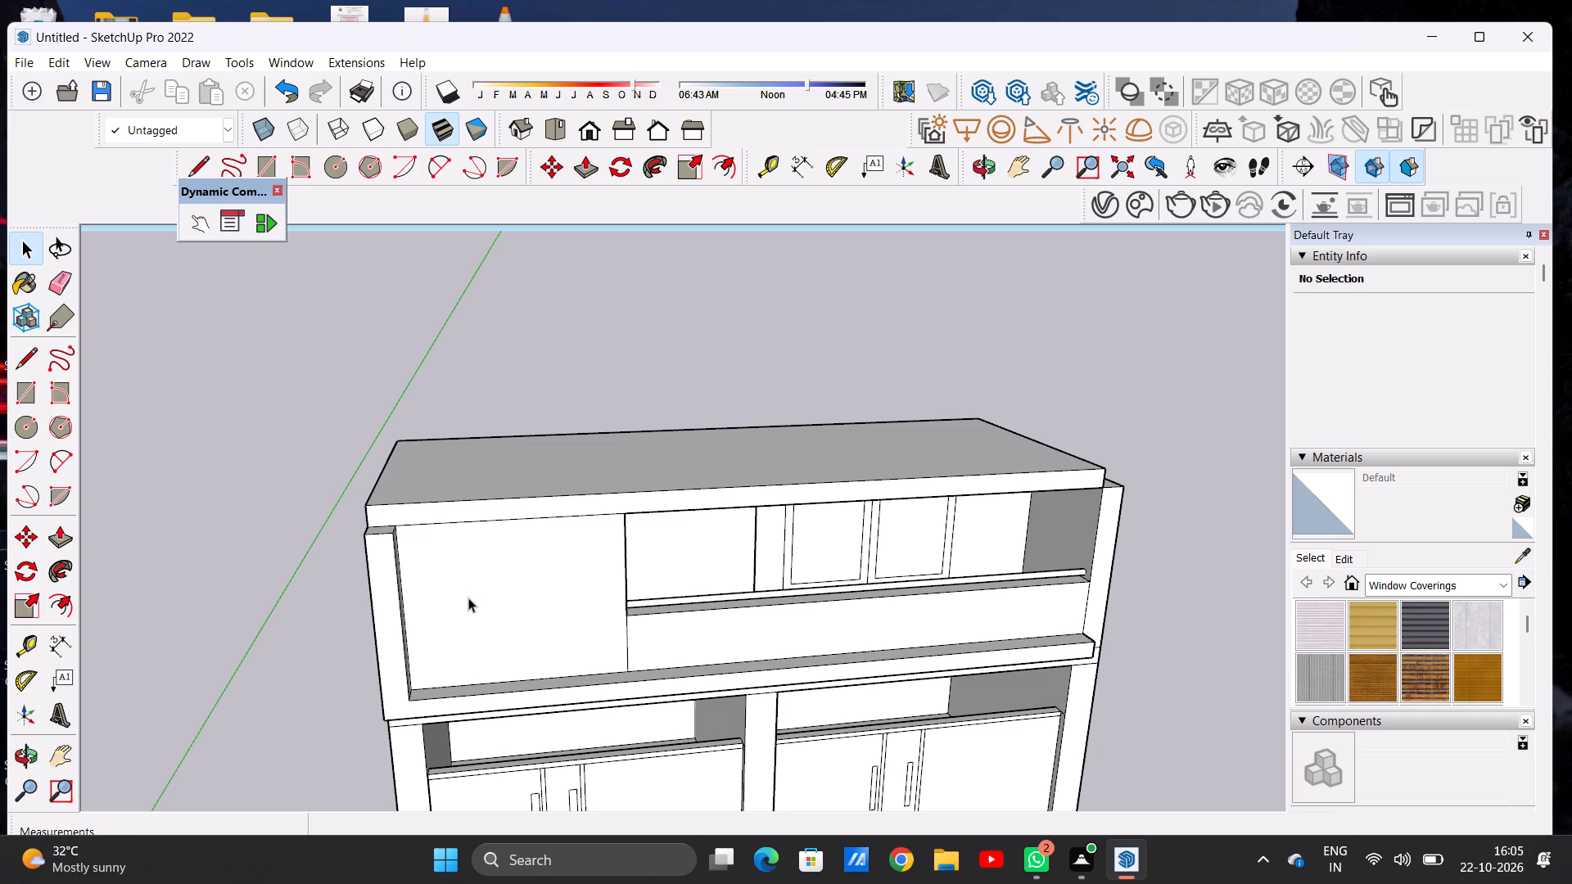
pyautogui.scroll(-18, 468, 598)
pyautogui.scroll(-8, 478, 521)
pyautogui.scroll(1, 480, 521)
pyautogui.scroll(-16, 480, 521)
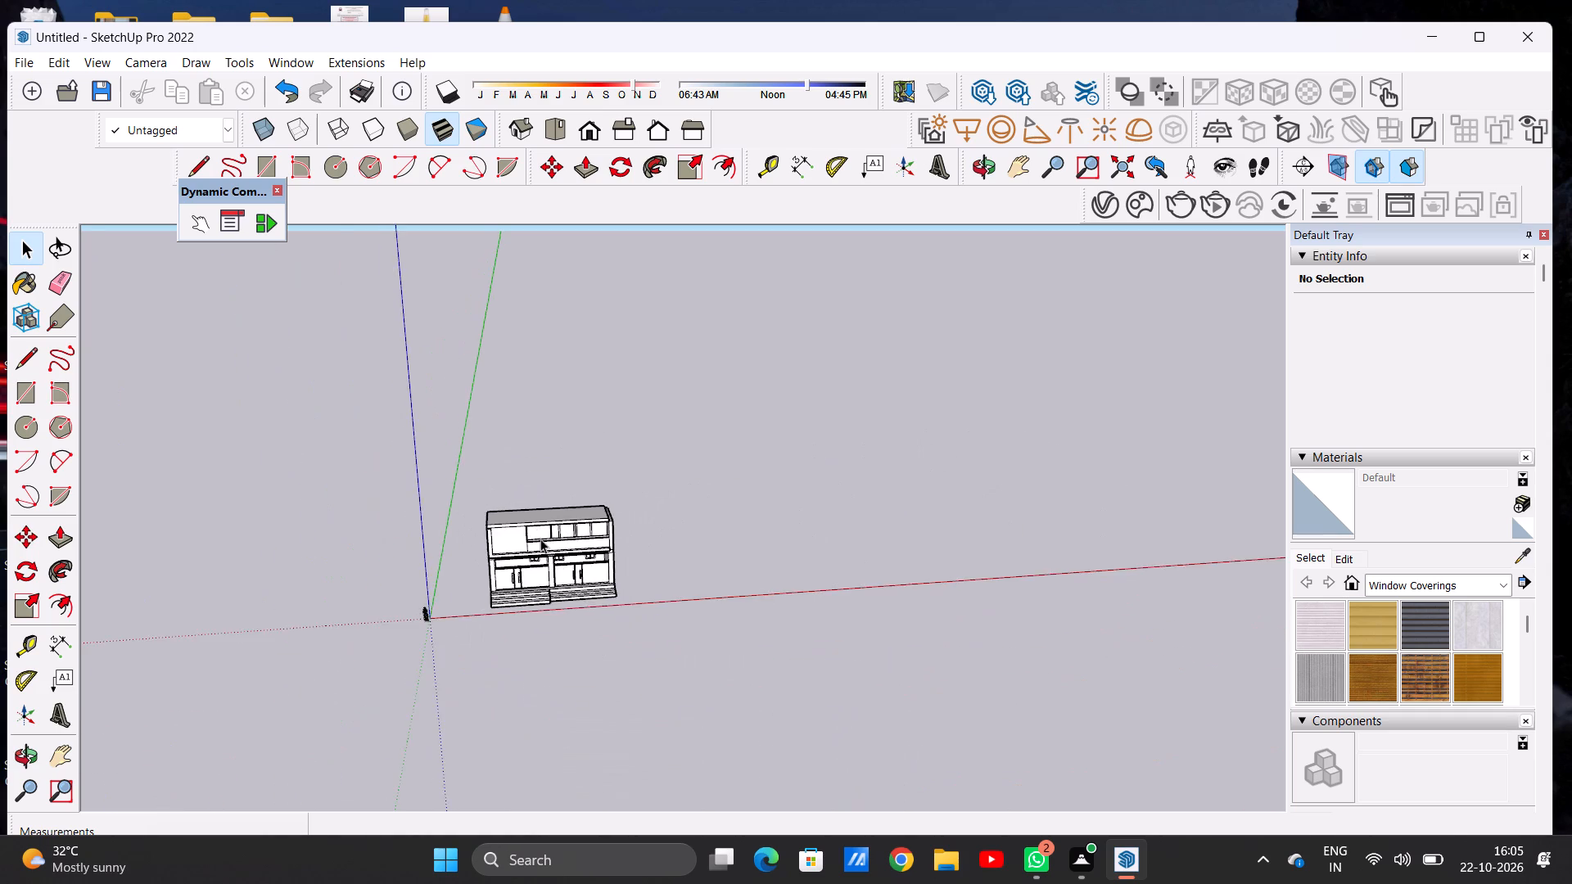
pyautogui.scroll(1, 540, 540)
pyautogui.scroll(-1, 540, 540)
pyautogui.scroll(1, 540, 540)
pyautogui.scroll(-1, 540, 540)
pyautogui.scroll(11, 540, 540)
pyautogui.scroll(9, 440, 528)
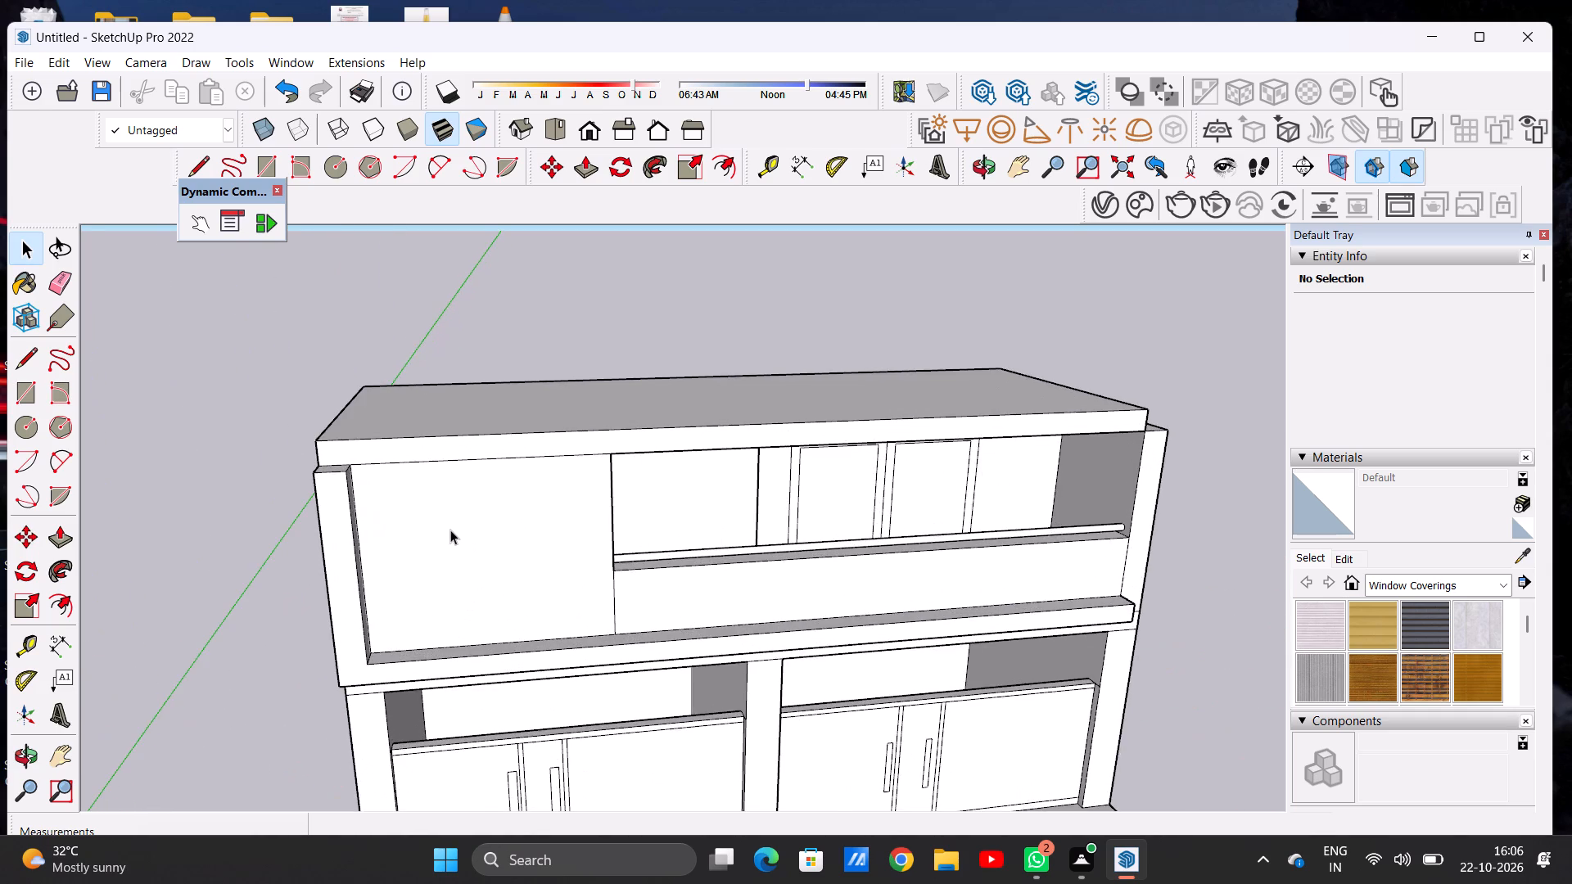
pyautogui.moveTo(429, 530); pyautogui.dragTo(282, 521, button='middle')
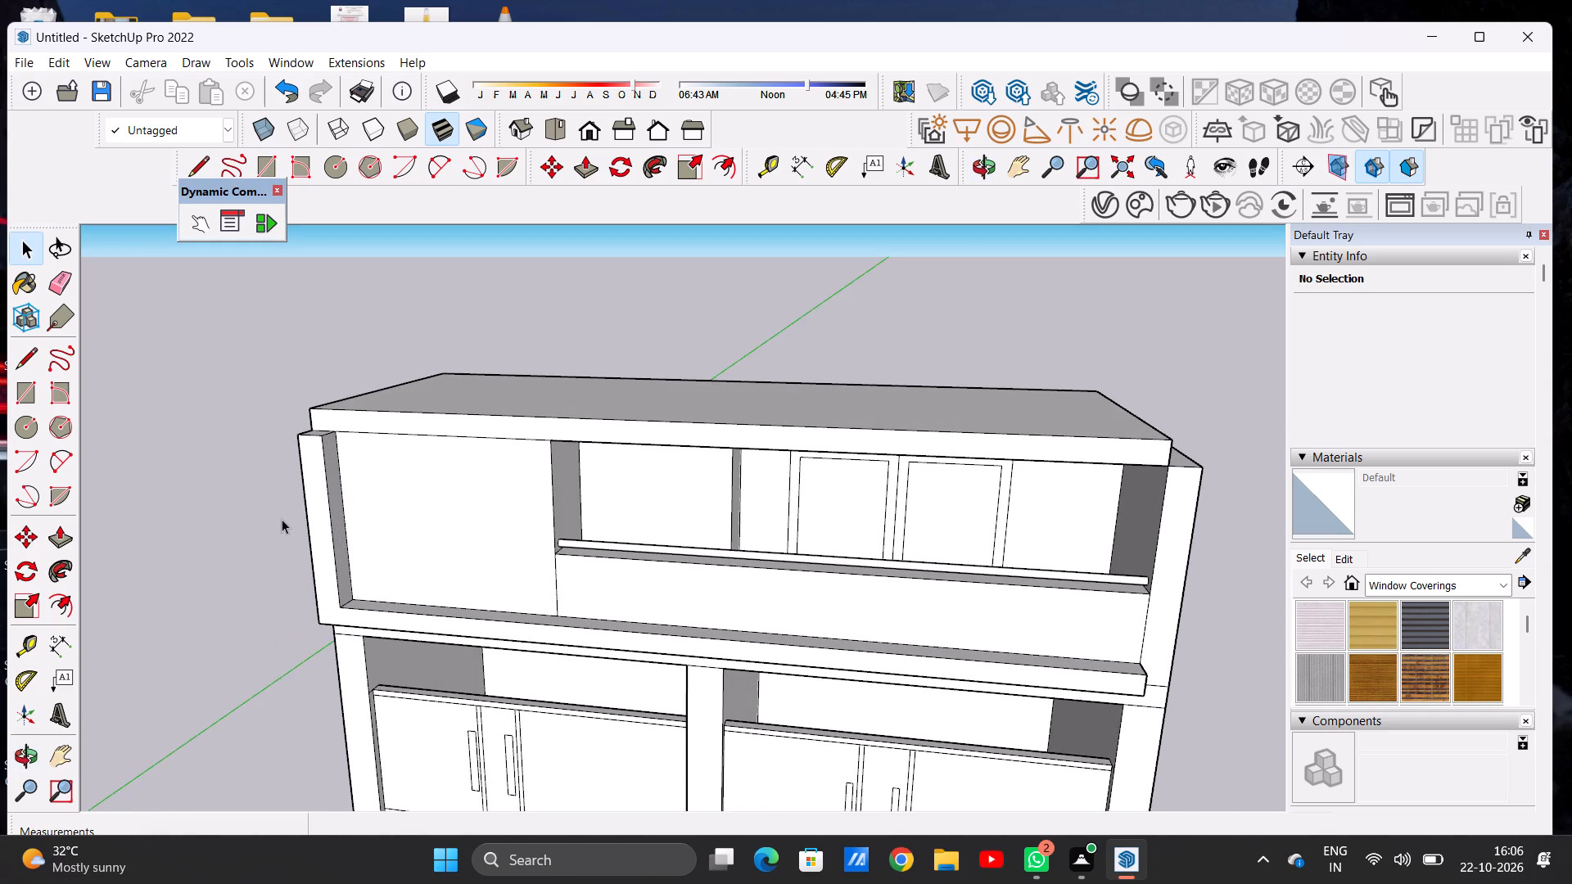
pyautogui.scroll(6, 319, 447)
pyautogui.scroll(-14, 544, 491)
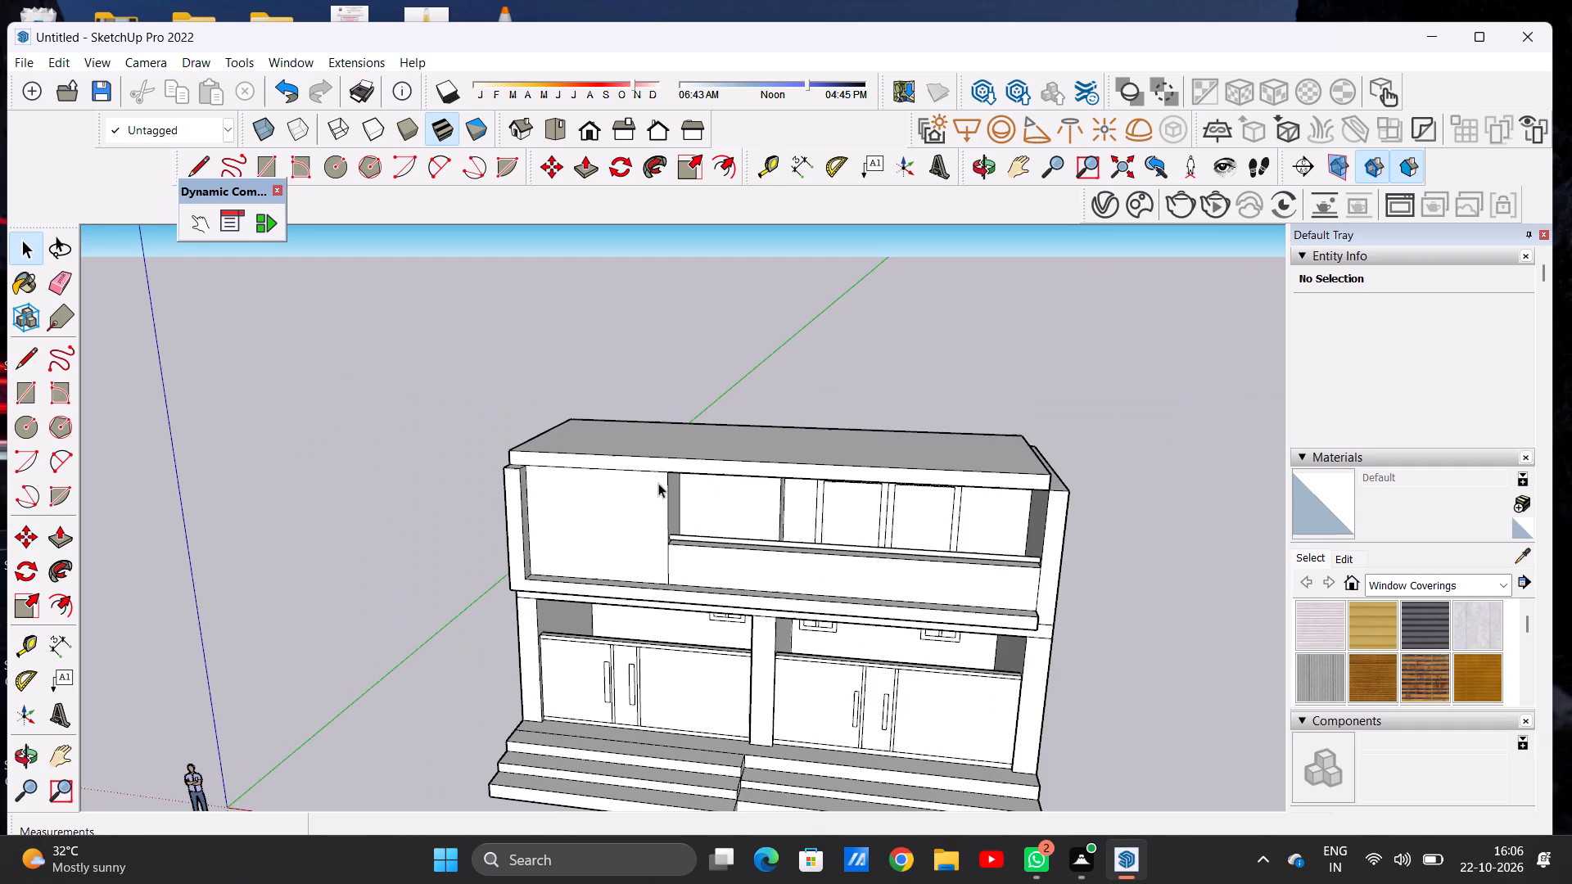
pyautogui.scroll(-2, 661, 498)
# Push/Pull the roof slab's end face beside the balcony outward about 1' 8 5/16" to the side wall's outer face.
pyautogui.moveTo(682, 517); pyautogui.dragTo(727, 438, button='middle')
pyautogui.moveTo(968, 498); pyautogui.dragTo(739, 645, button='middle')
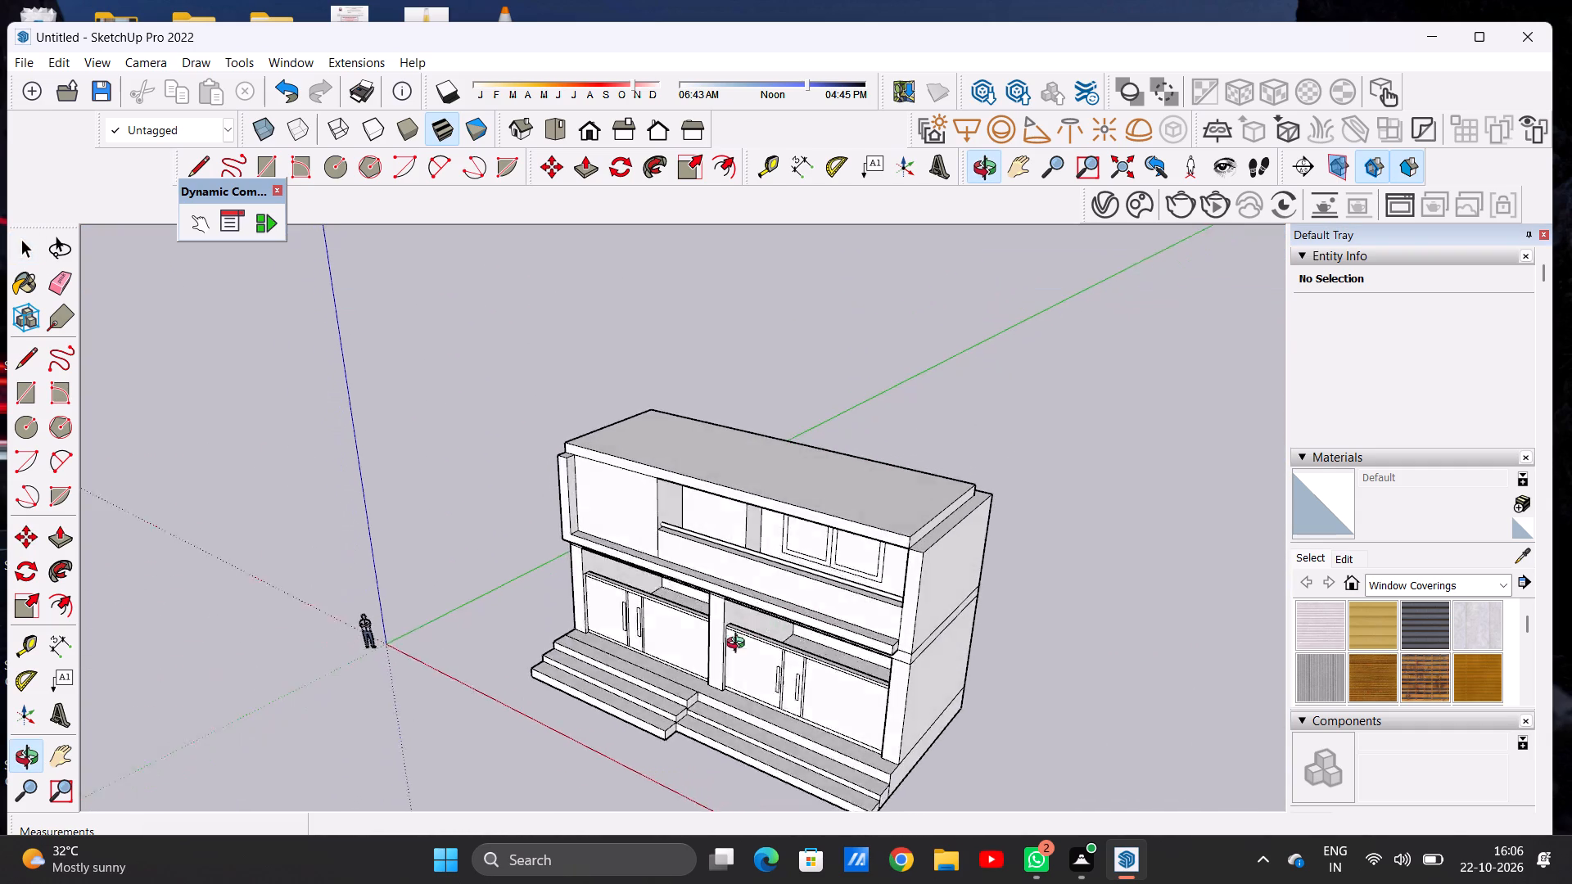
pyautogui.moveTo(739, 645); pyautogui.dragTo(719, 663, button='middle')
pyautogui.scroll(9, 927, 585)
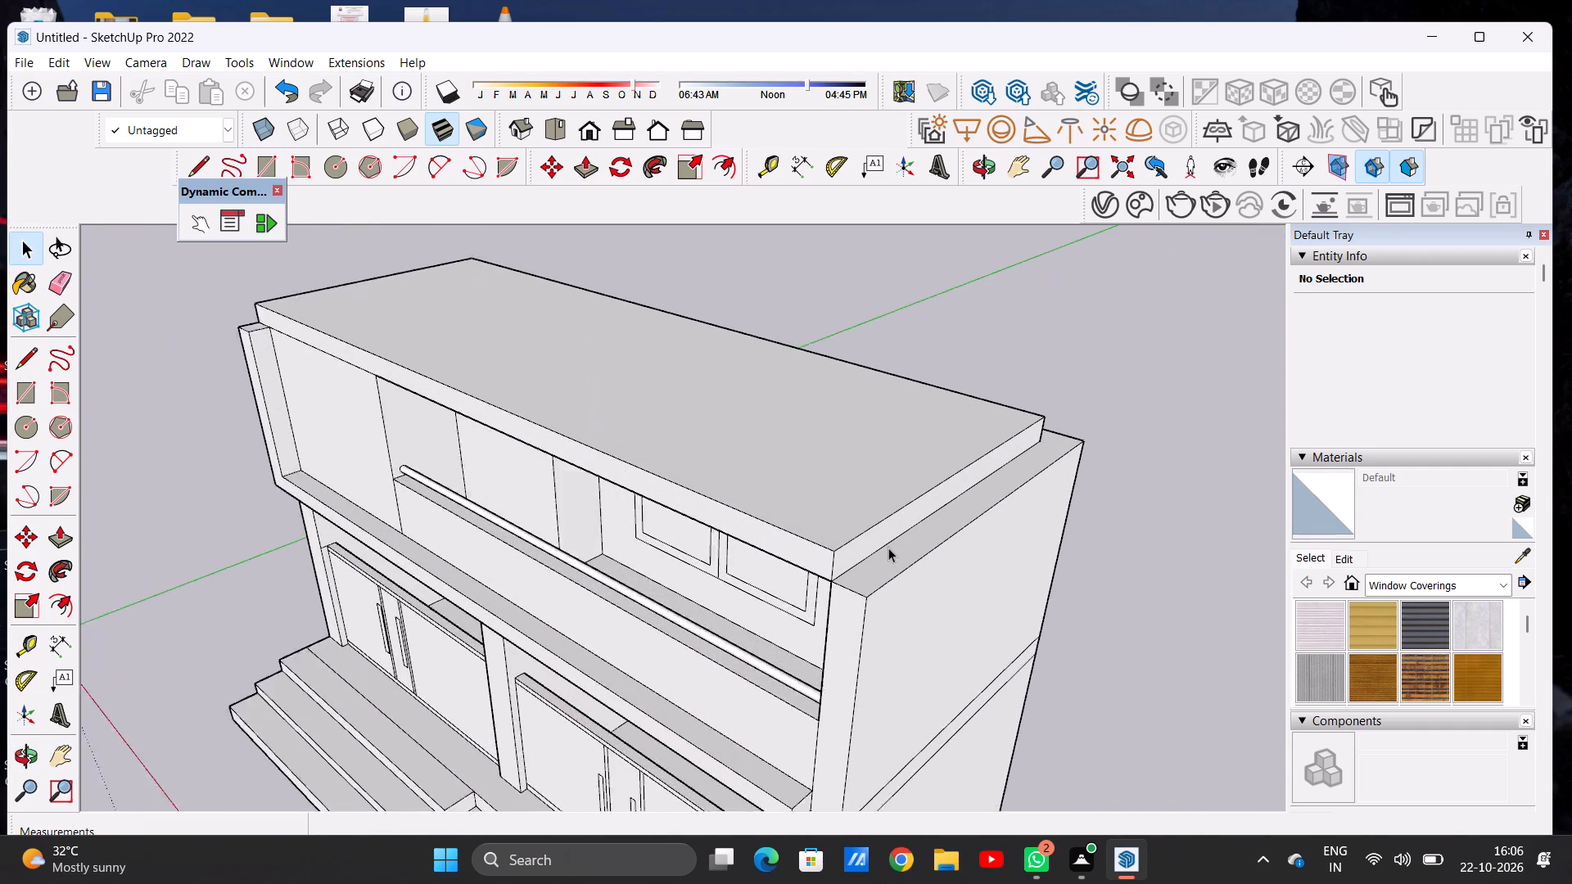
pyautogui.scroll(7, 888, 548)
pyautogui.press('p')
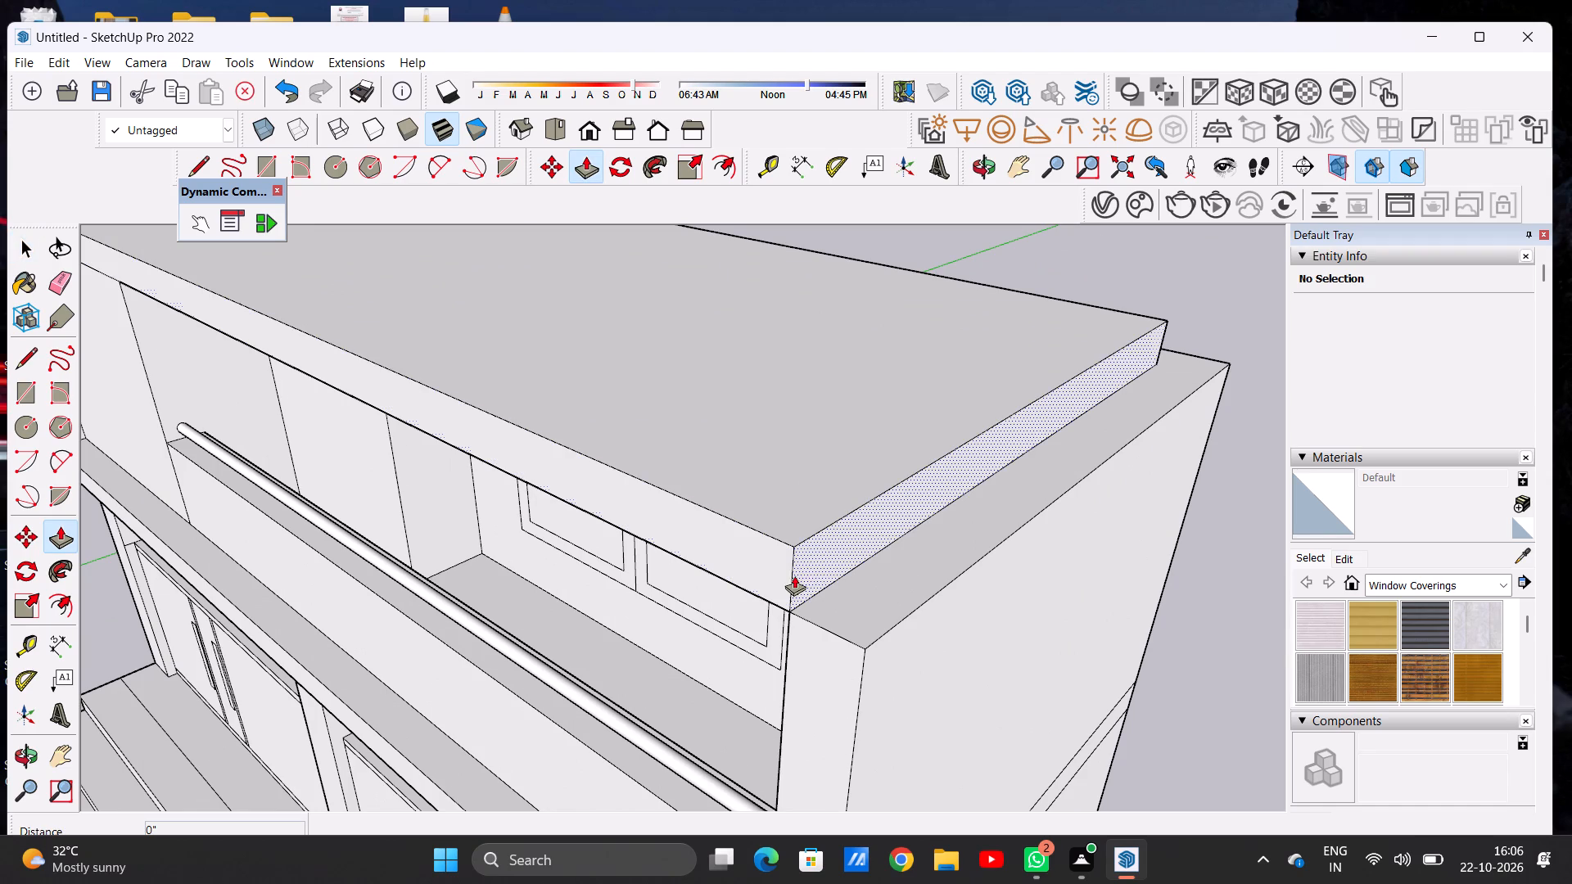
pyautogui.click(805, 565)
pyautogui.click(862, 654)
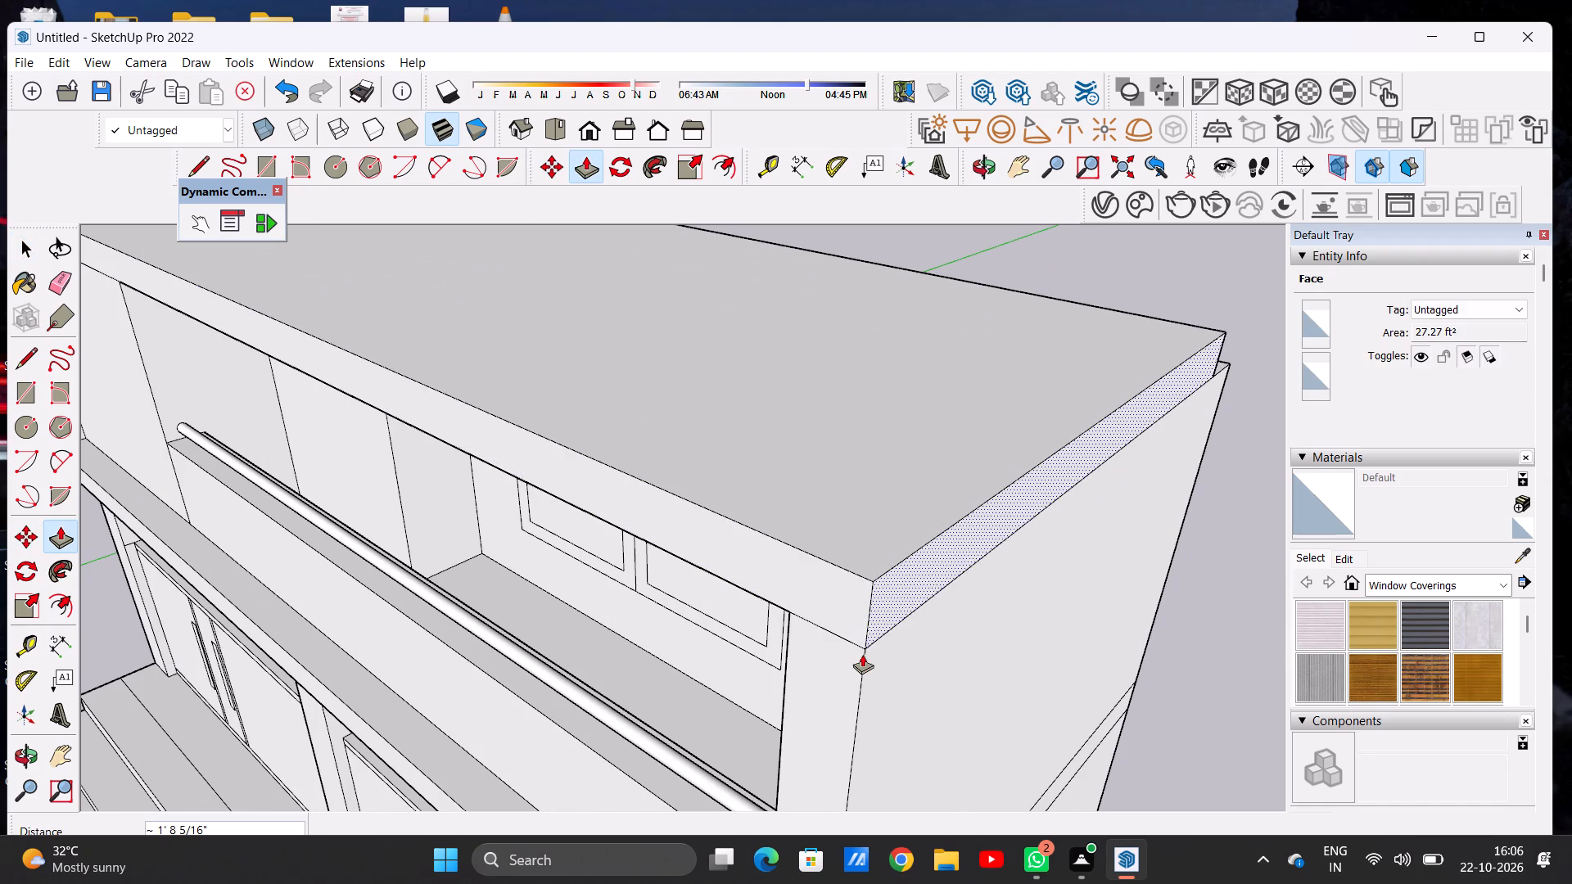
# Push/Pull the roof slab's long rear face outward about 1' 8 5/16" to the rear wall's outer face.
pyautogui.scroll(-16, 810, 513)
pyautogui.moveTo(1029, 495); pyautogui.dragTo(529, 487, button='middle')
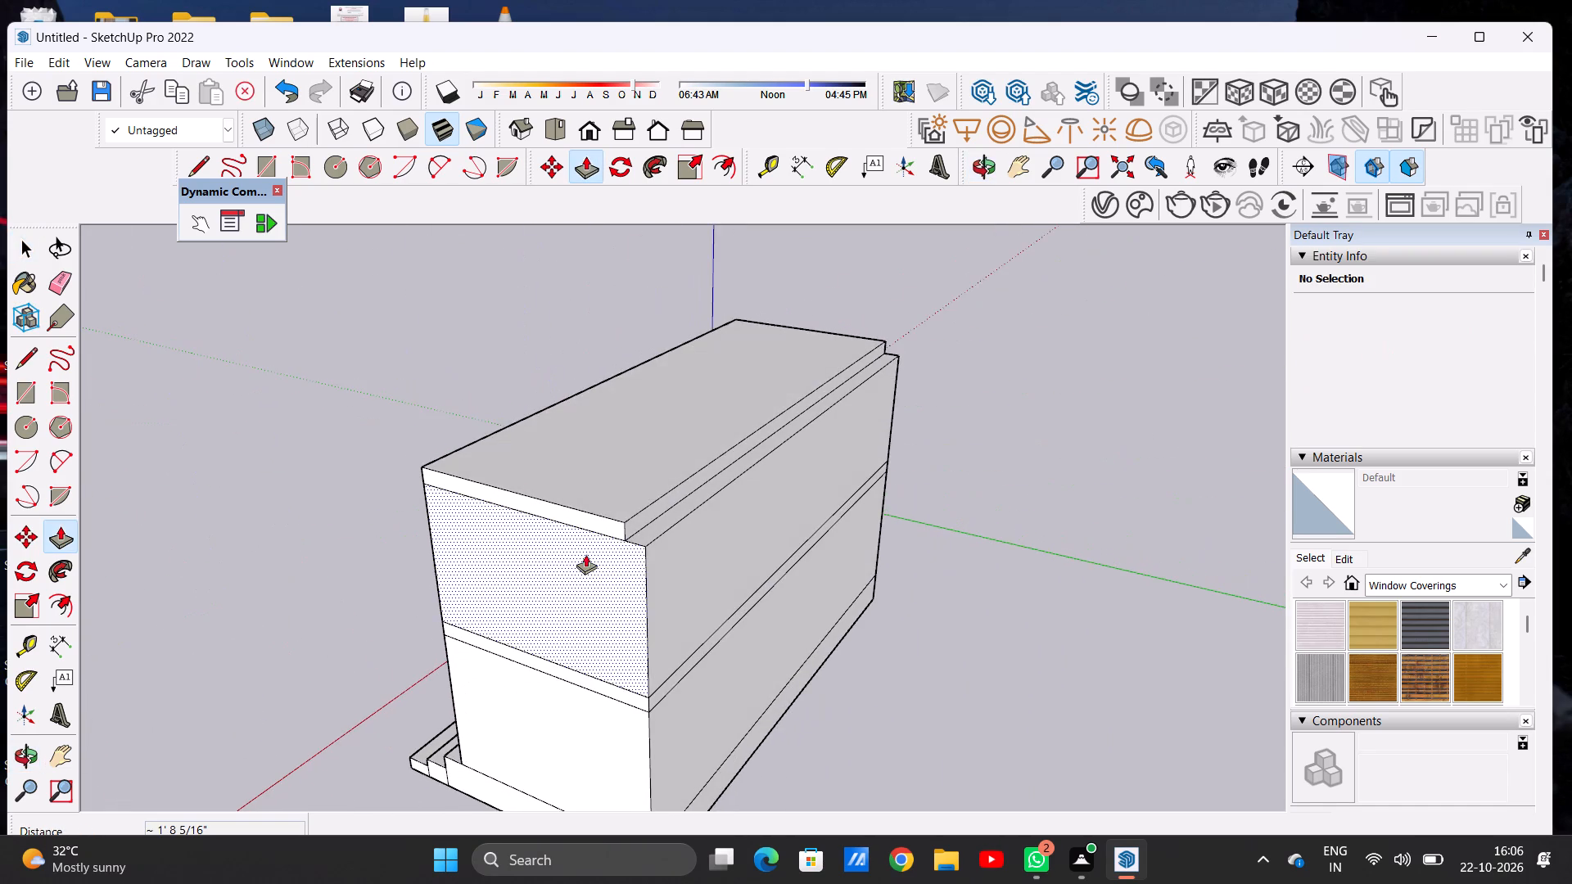
pyautogui.scroll(14, 607, 557)
pyautogui.click(672, 521)
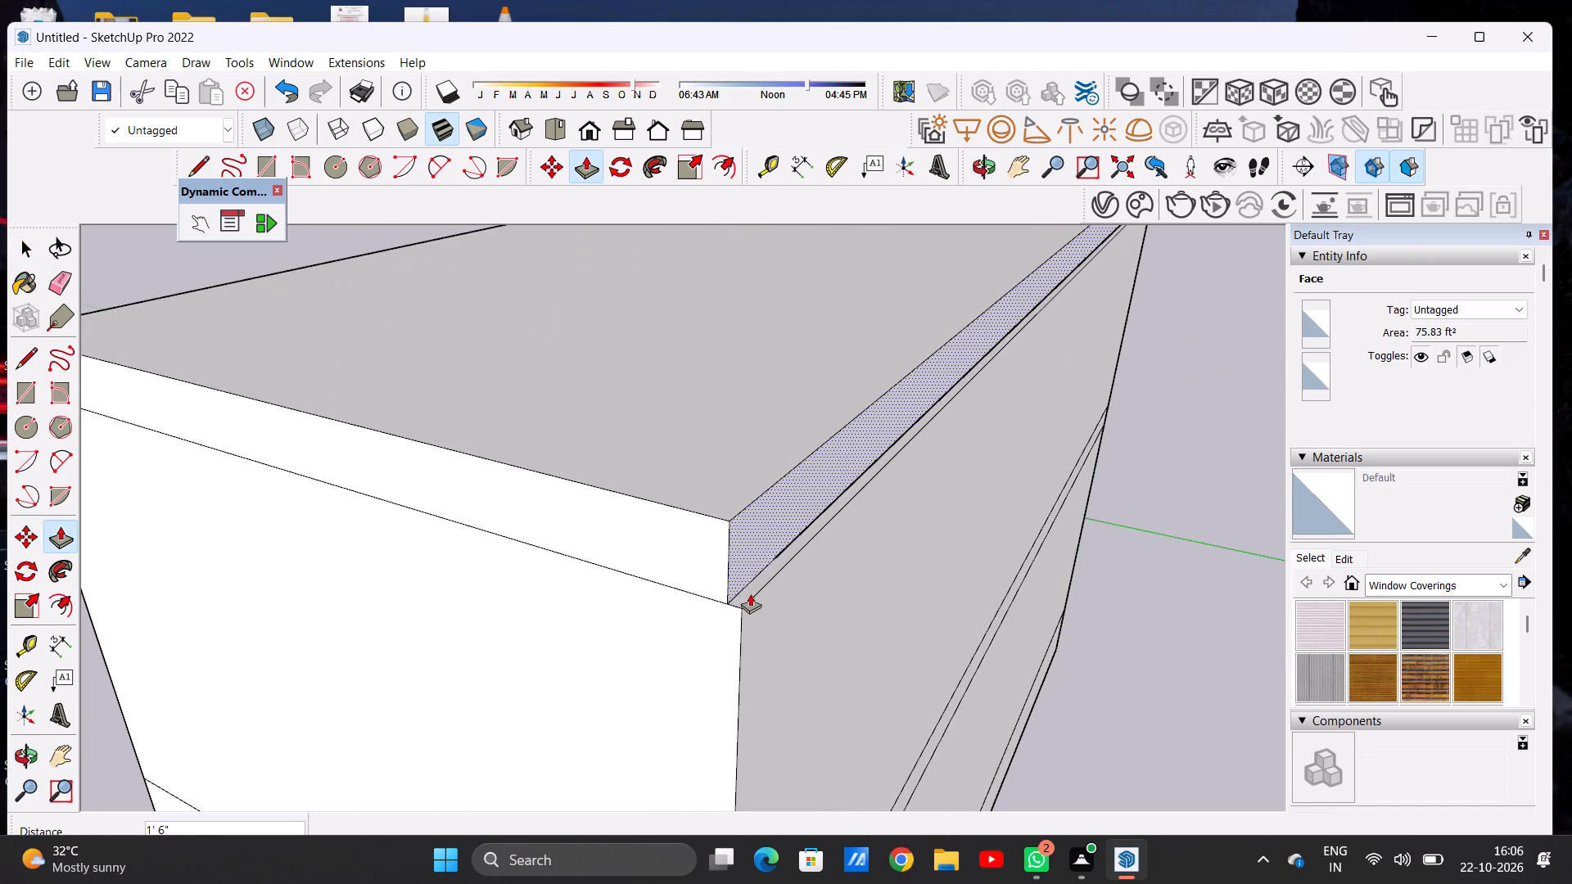
pyautogui.click(750, 610)
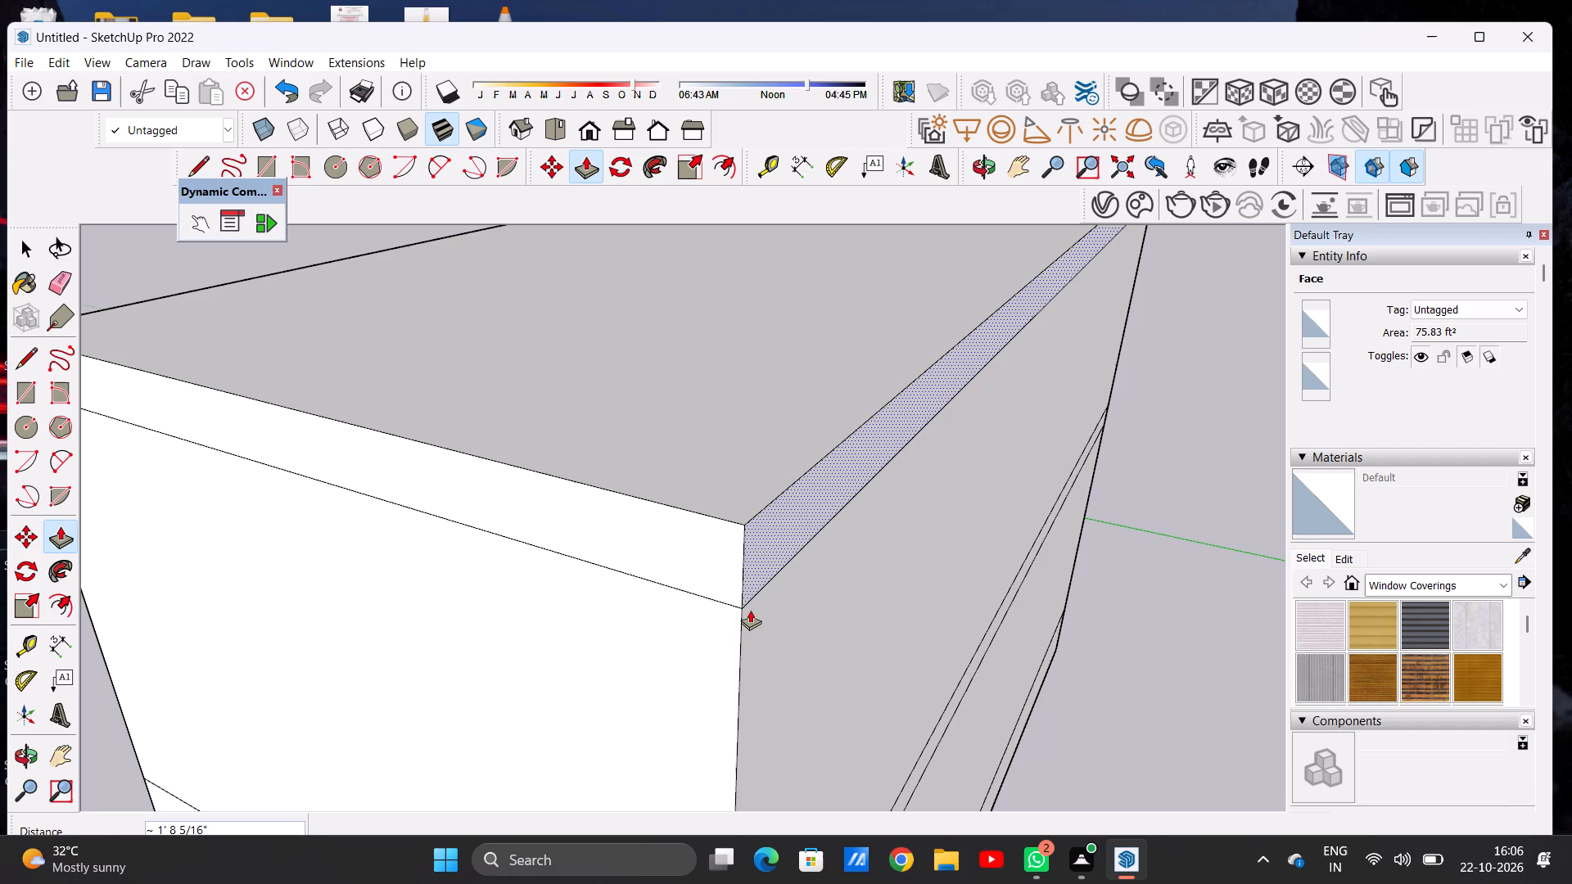
pyautogui.press('space')
# Inspect the front of the building, including the roof slab, balcony, doors, windows and entrance steps.
pyautogui.scroll(-17, 710, 568)
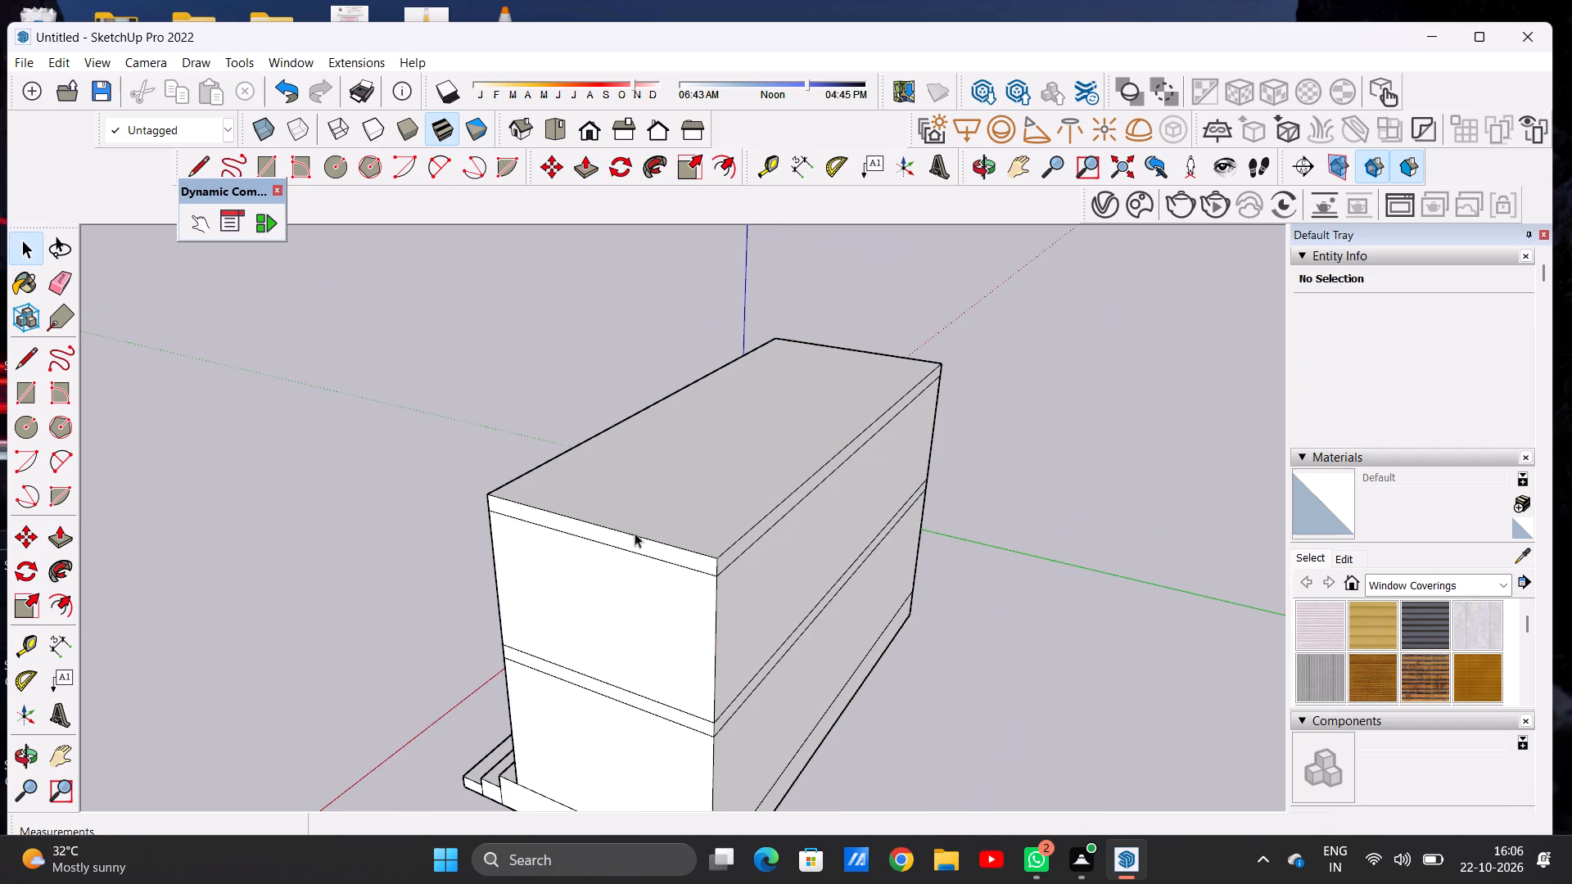
pyautogui.moveTo(662, 533); pyautogui.dragTo(1053, 490, button='middle')
pyautogui.moveTo(604, 502); pyautogui.dragTo(1035, 471, button='middle')
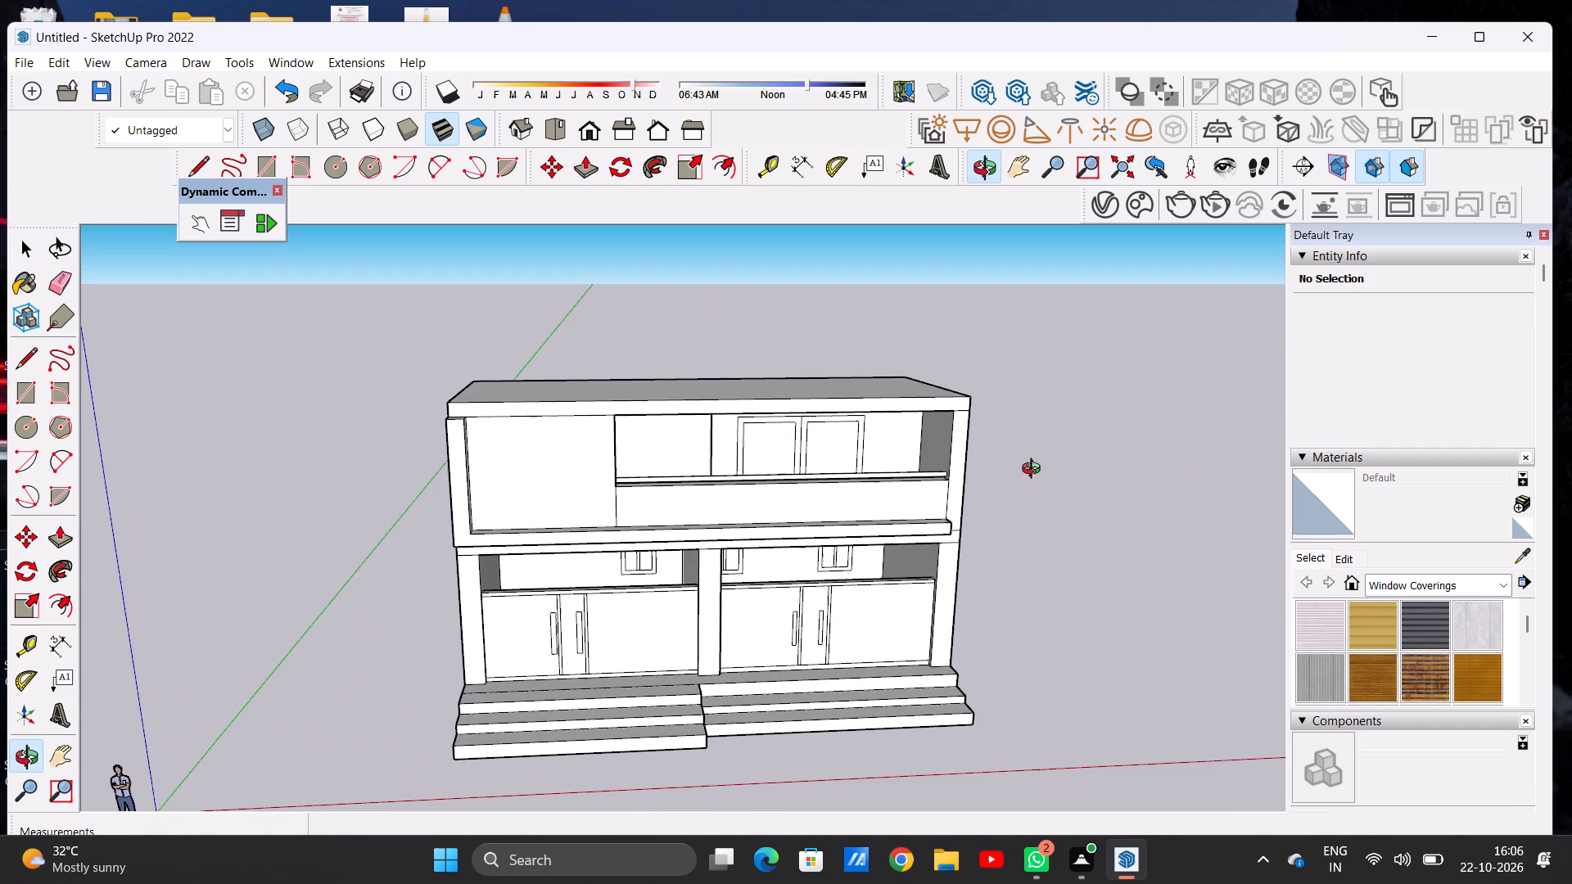
pyautogui.moveTo(1035, 471); pyautogui.dragTo(1024, 413, button='middle')
pyautogui.scroll(3, 803, 480)
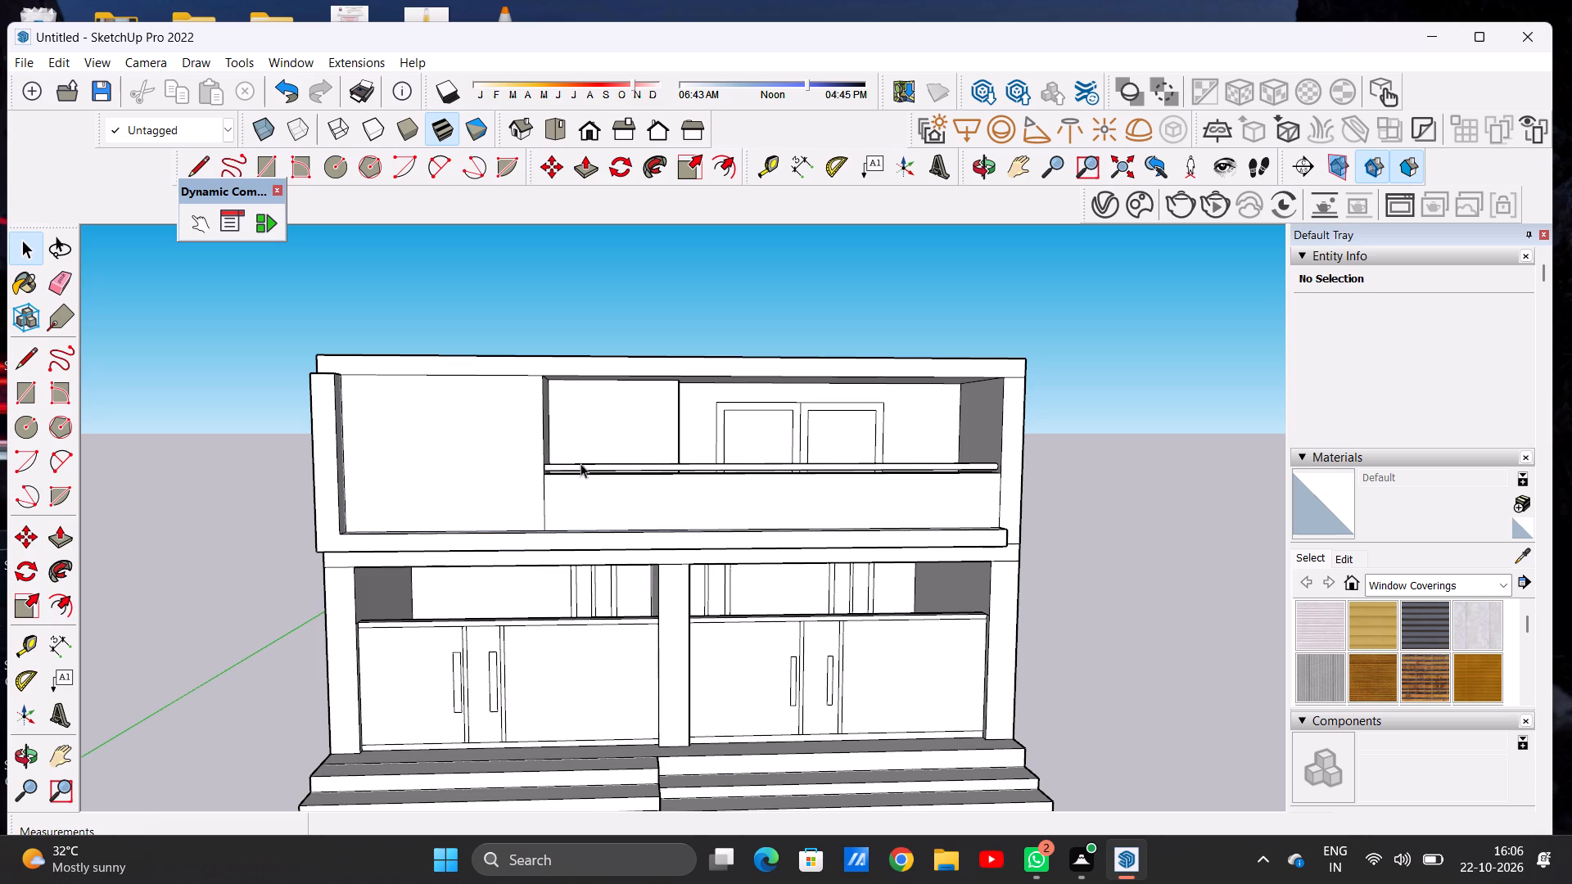
pyautogui.scroll(-1, 589, 463)
pyautogui.scroll(1, 589, 463)
pyautogui.scroll(-14, 590, 463)
pyautogui.scroll(-16, 608, 450)
pyautogui.scroll(1, 608, 450)
pyautogui.scroll(-7, 608, 450)
pyautogui.scroll(1, 640, 501)
pyautogui.scroll(-1, 640, 501)
pyautogui.scroll(2, 640, 501)
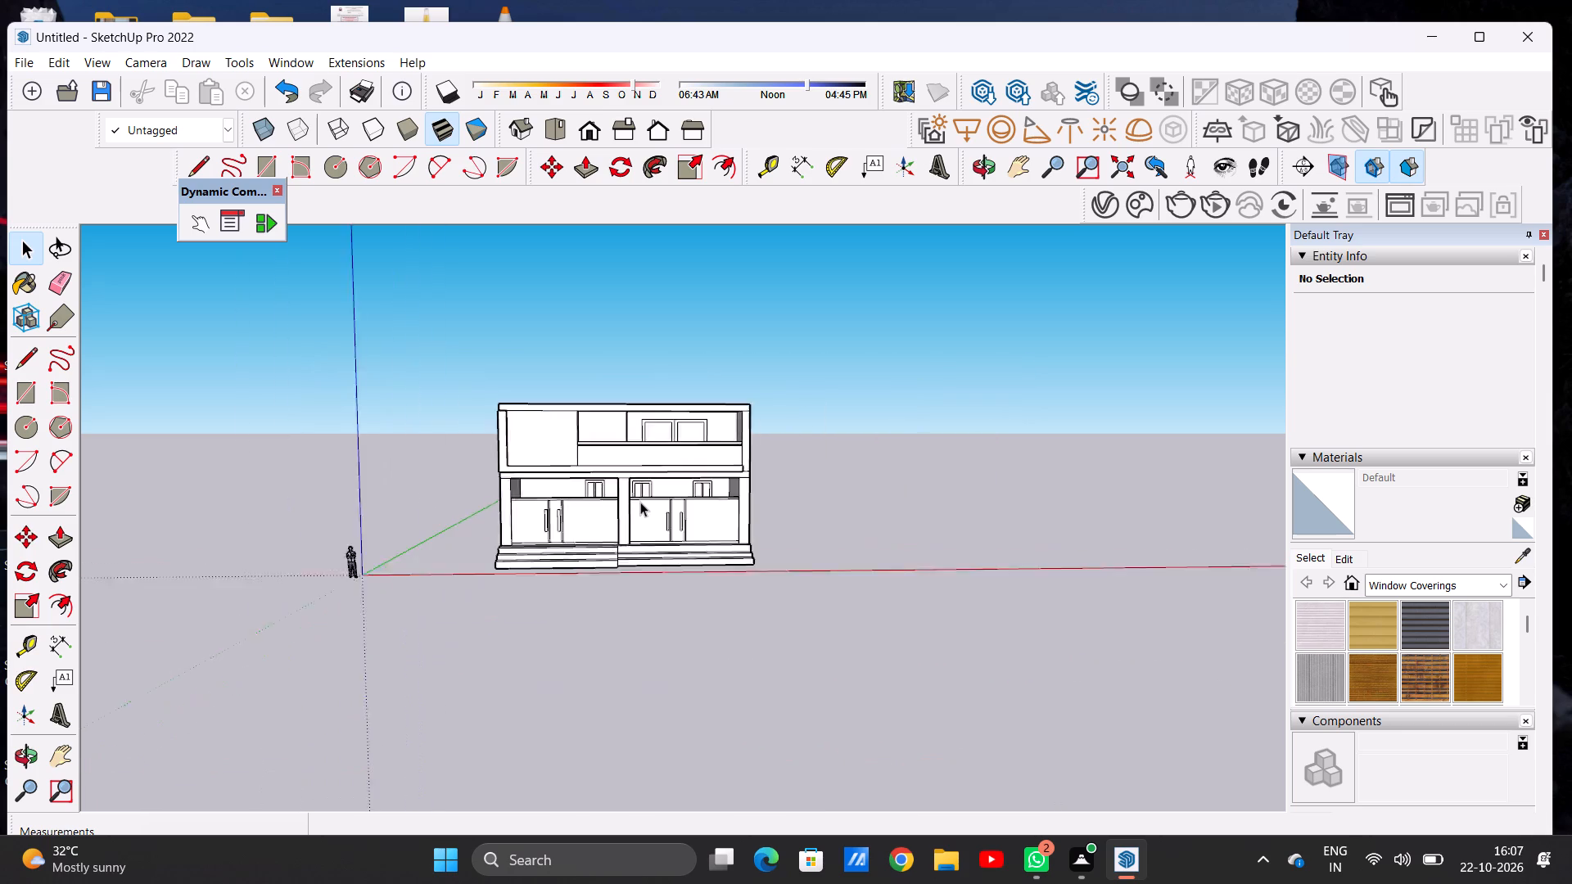
pyautogui.scroll(10, 640, 502)
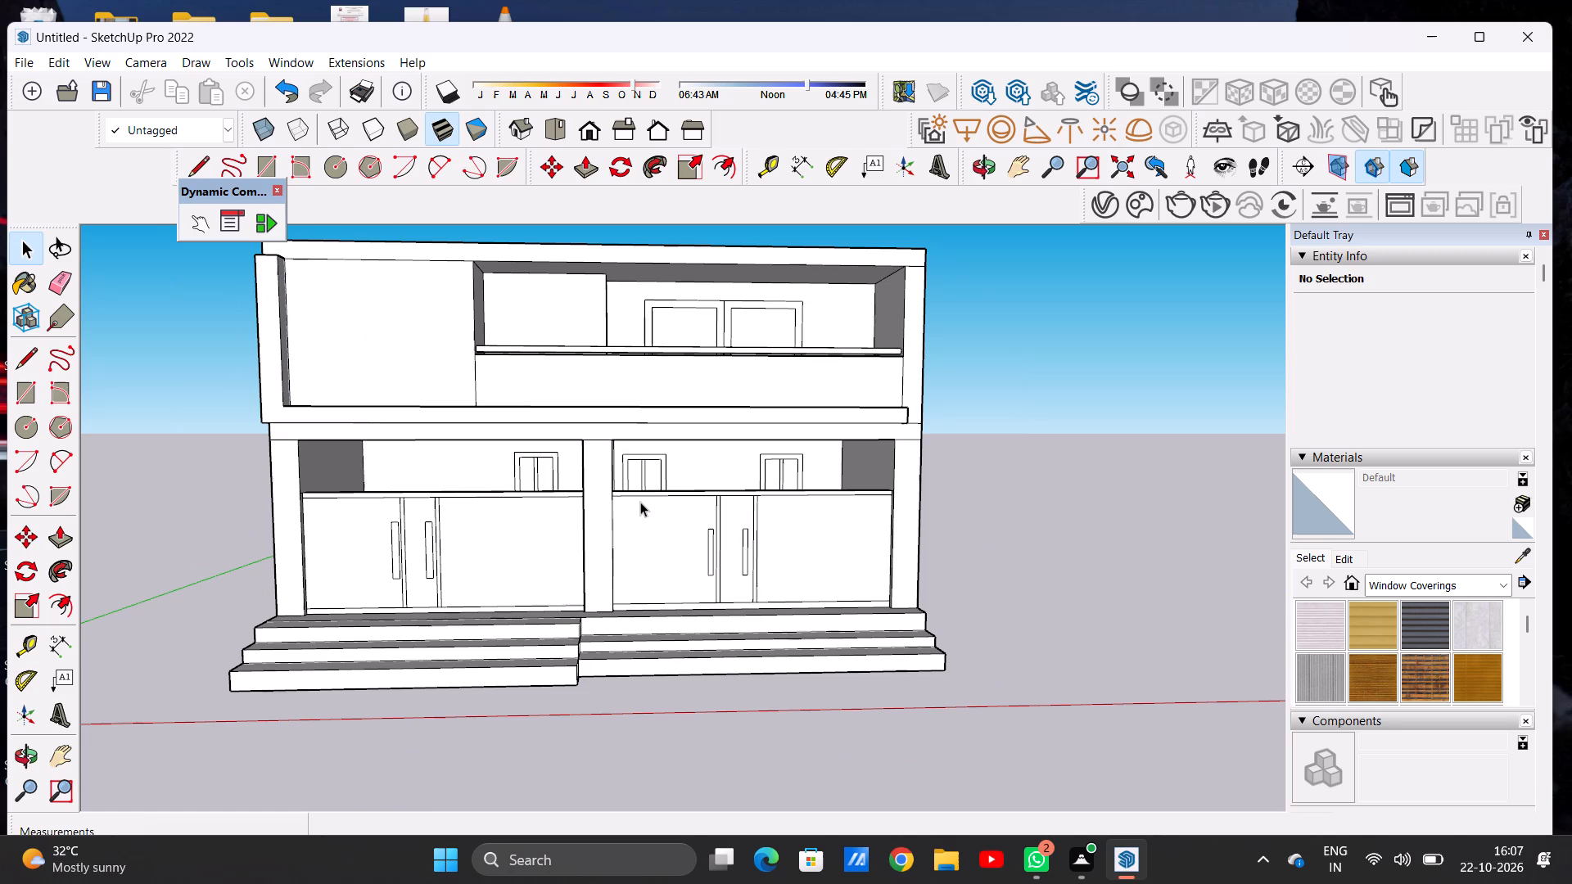
pyautogui.scroll(-12, 640, 502)
pyautogui.scroll(7, 571, 494)
pyautogui.moveTo(628, 467); pyautogui.dragTo(310, 575, button='middle')
pyautogui.moveTo(545, 575); pyautogui.dragTo(797, 566, button='middle')
pyautogui.scroll(-5, 797, 566)
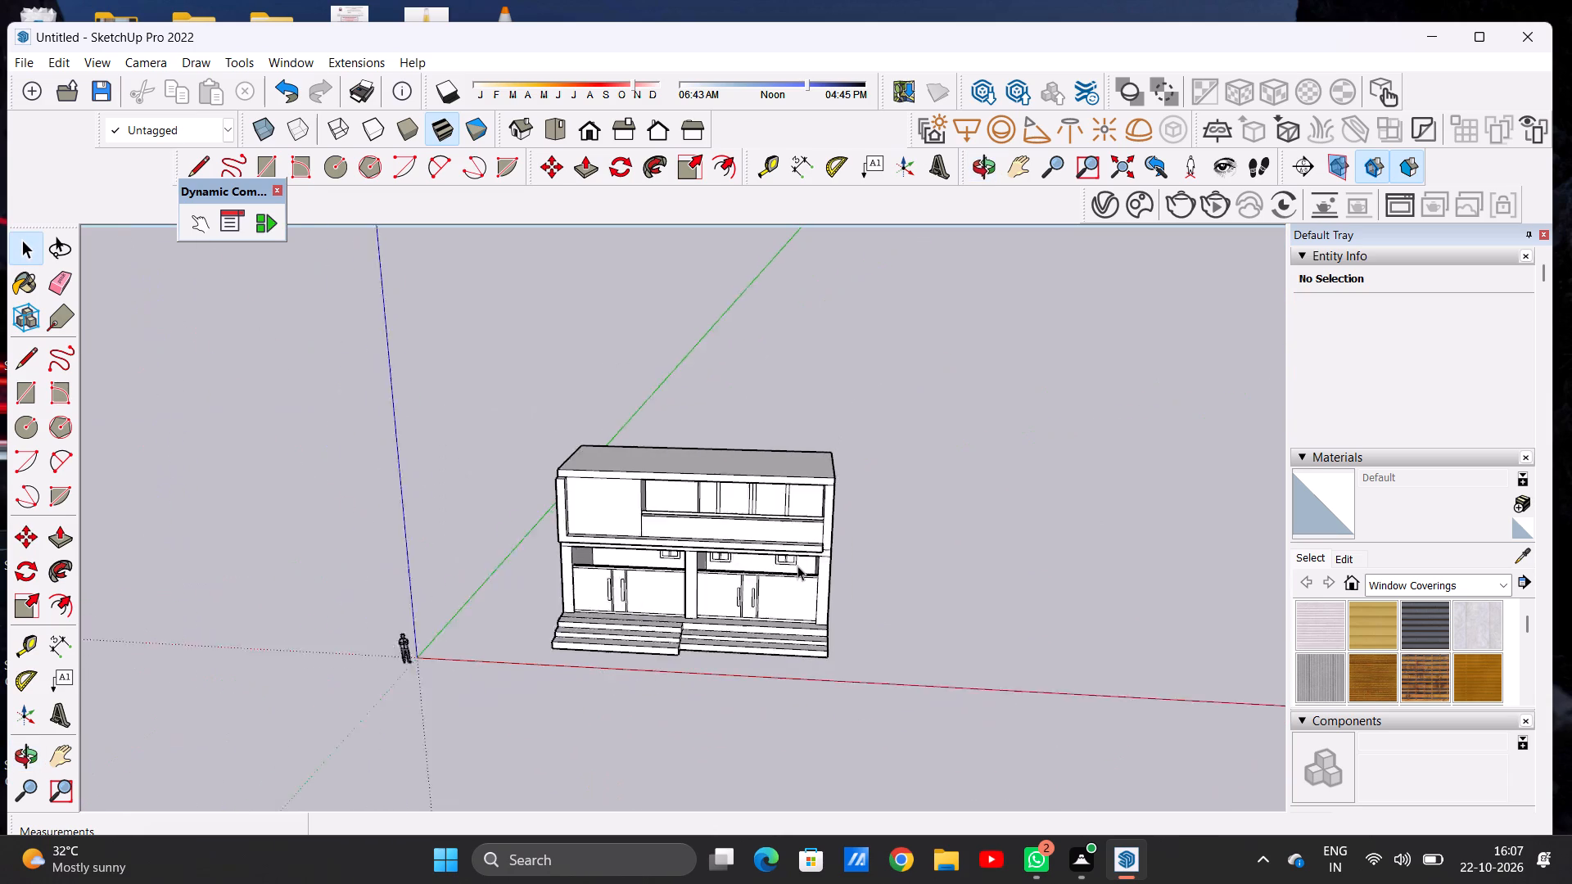
pyautogui.scroll(4, 696, 468)
# Examine the roof slab from above and check how it sits over the front facade and entrance steps.
pyautogui.moveTo(704, 520); pyautogui.dragTo(720, 748, button='middle')
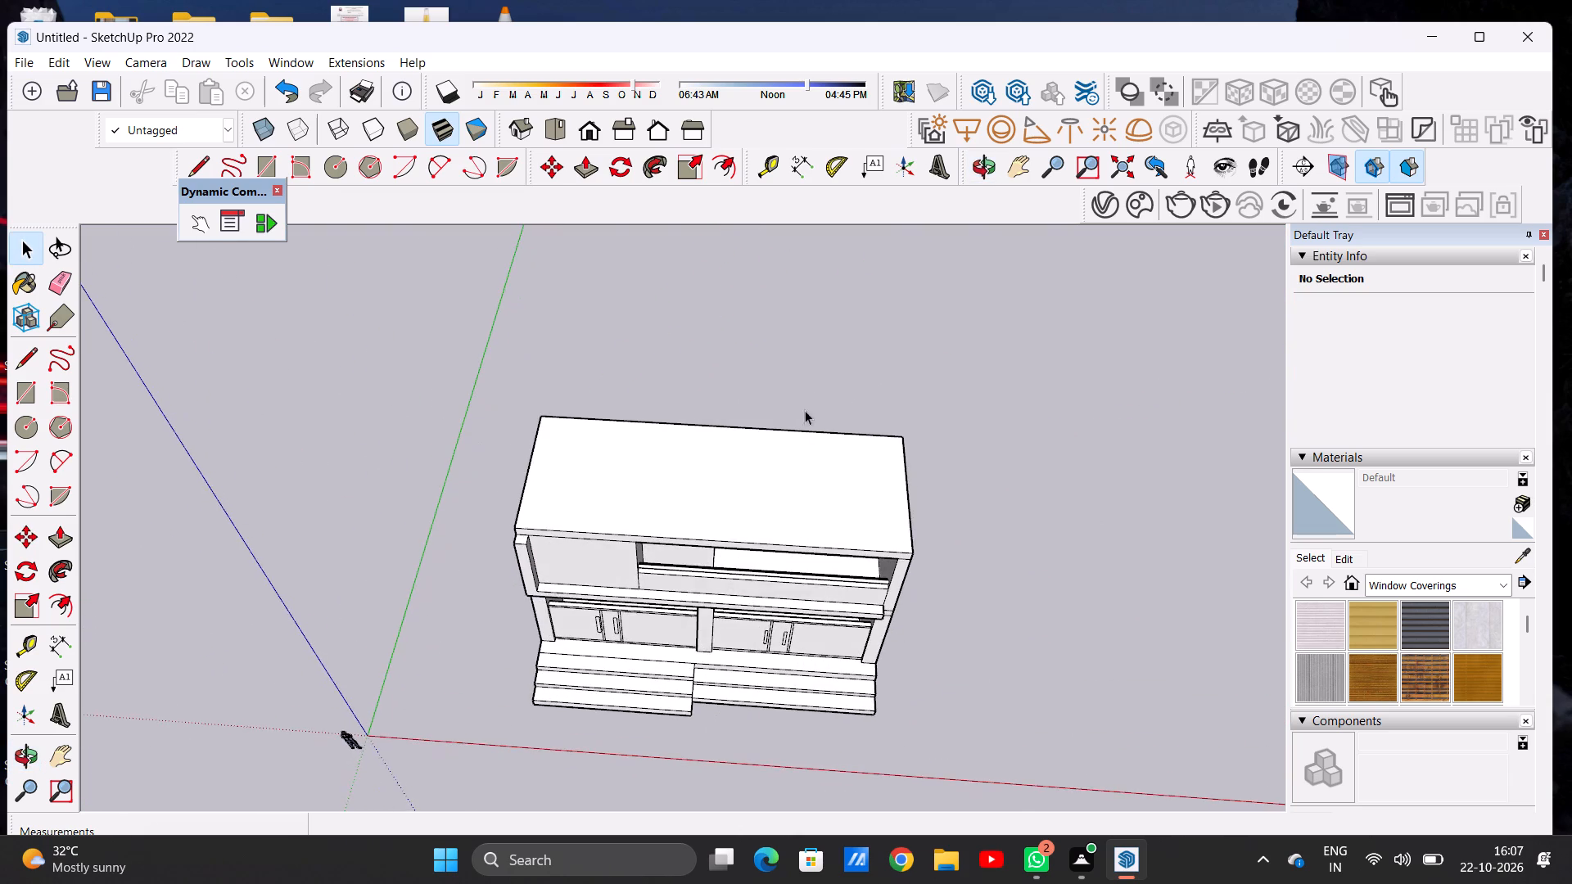
pyautogui.scroll(8, 808, 390)
pyautogui.moveTo(120, 692); pyautogui.dragTo(0, 690, button='middle')
pyautogui.middleClick(0, 690)
pyautogui.scroll(-7, 561, 637)
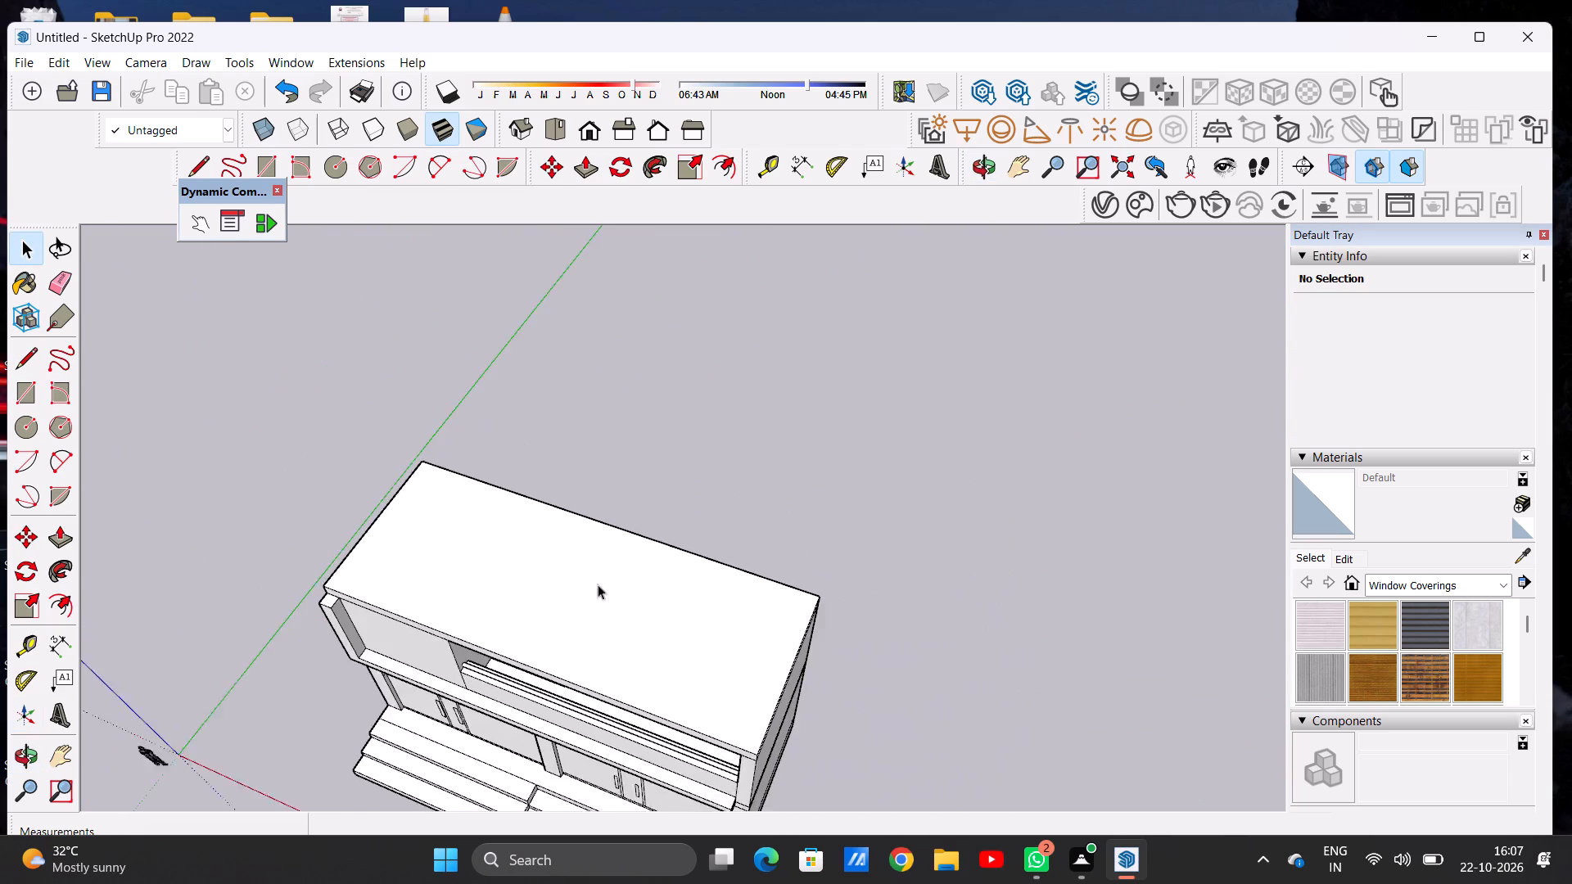
pyautogui.scroll(1, 609, 571)
pyautogui.scroll(-6, 632, 543)
pyautogui.scroll(1, 632, 543)
pyautogui.scroll(-3, 632, 543)
pyautogui.scroll(1, 632, 543)
pyautogui.scroll(-1, 632, 543)
pyautogui.scroll(13, 568, 622)
pyautogui.scroll(-5, 610, 557)
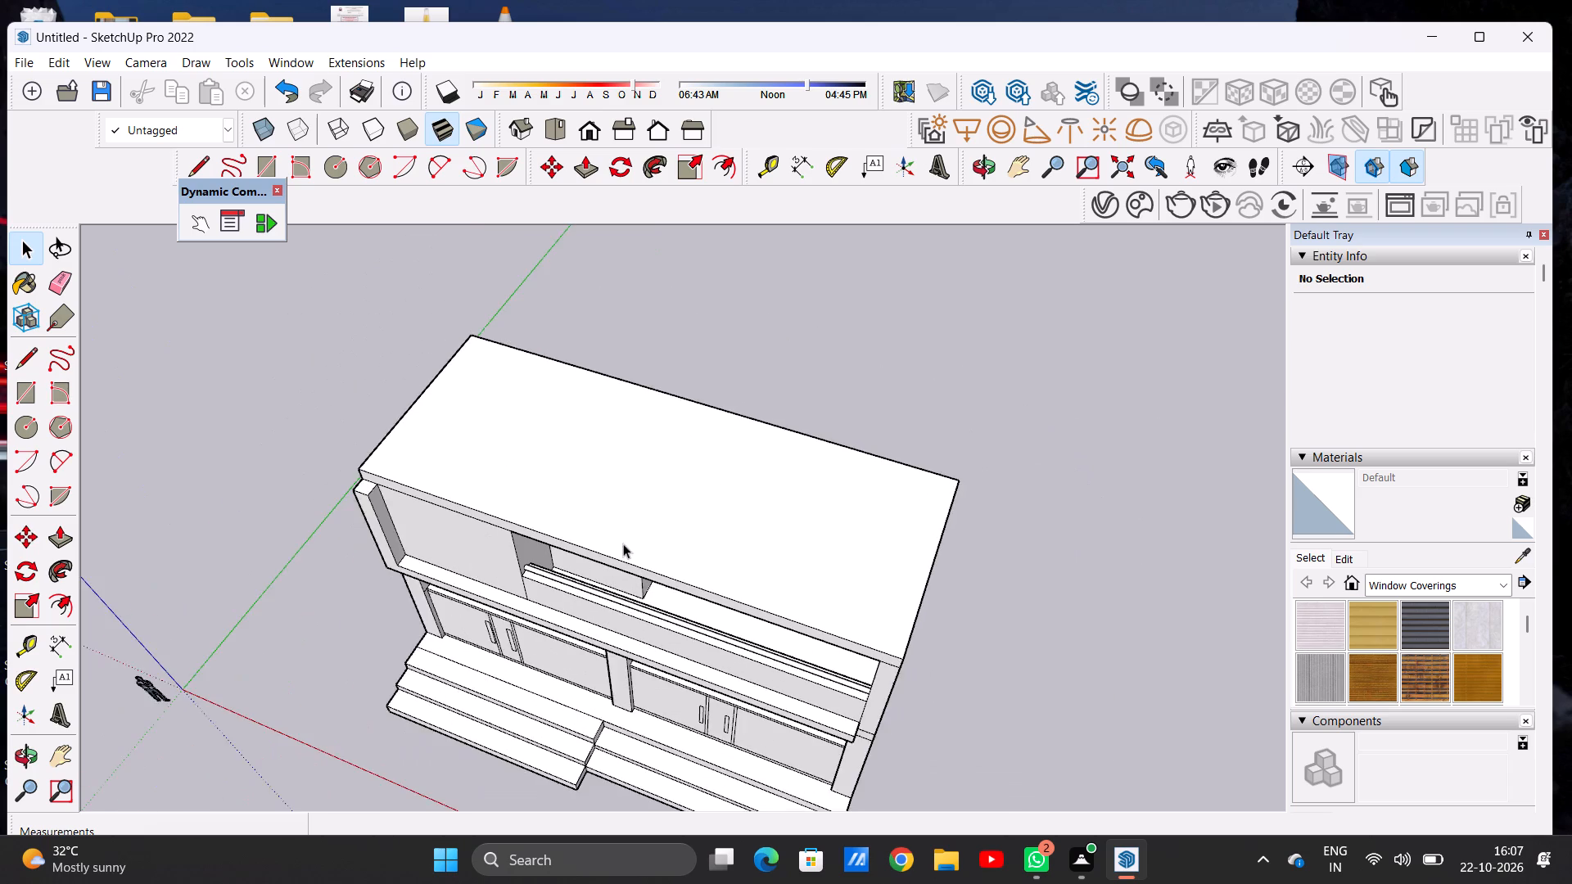
pyautogui.scroll(-9, 623, 543)
pyautogui.scroll(7, 602, 585)
pyautogui.moveTo(425, 703); pyautogui.dragTo(621, 568, button='middle')
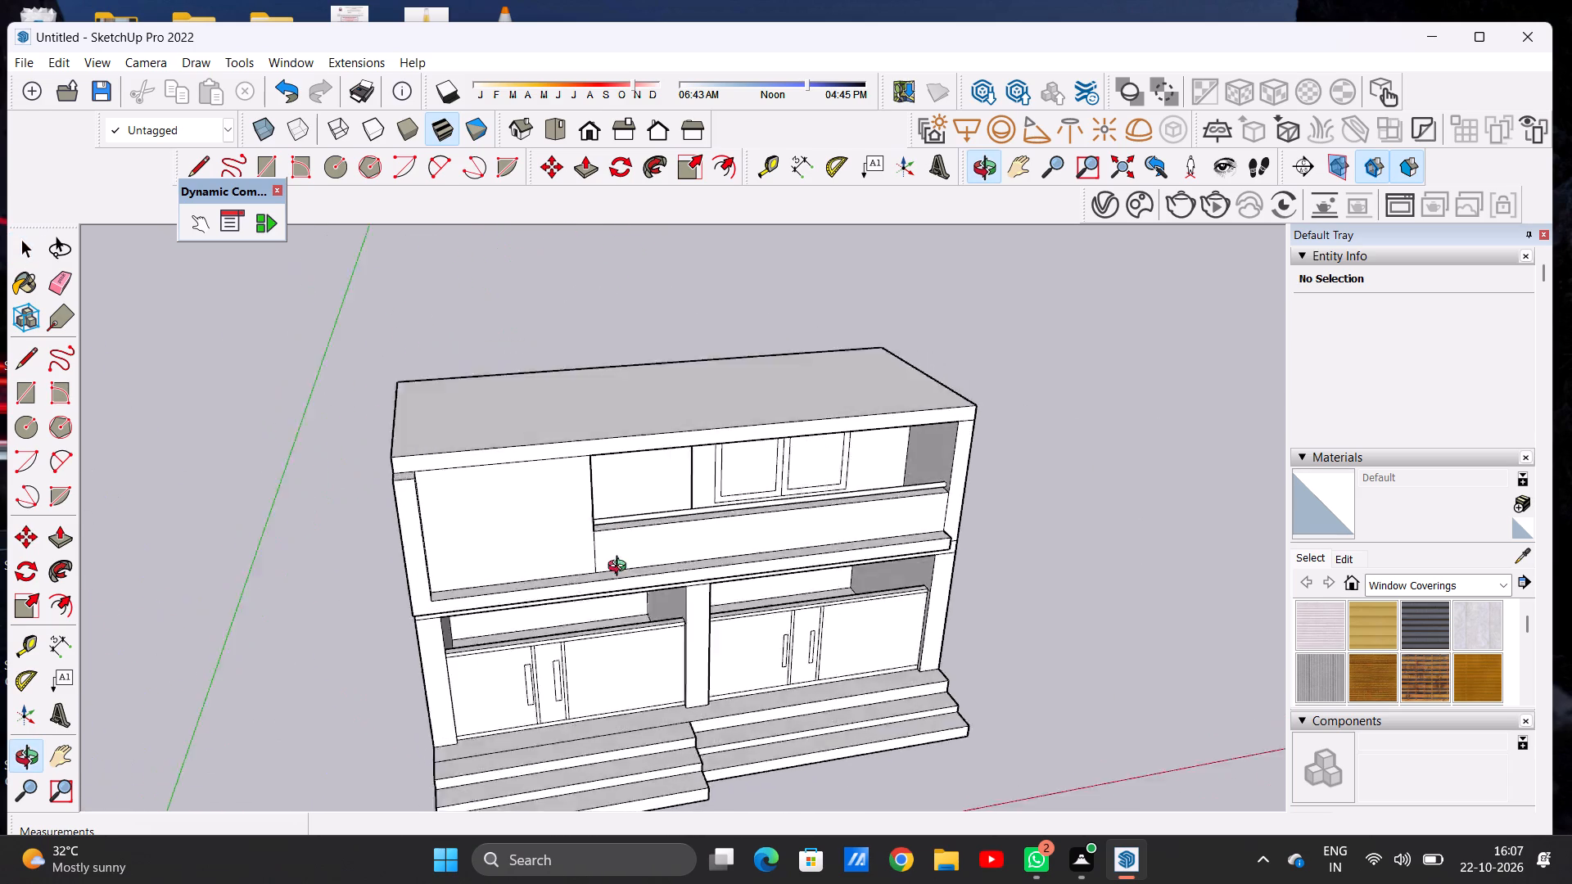
pyautogui.moveTo(621, 568); pyautogui.dragTo(547, 602, button='middle')
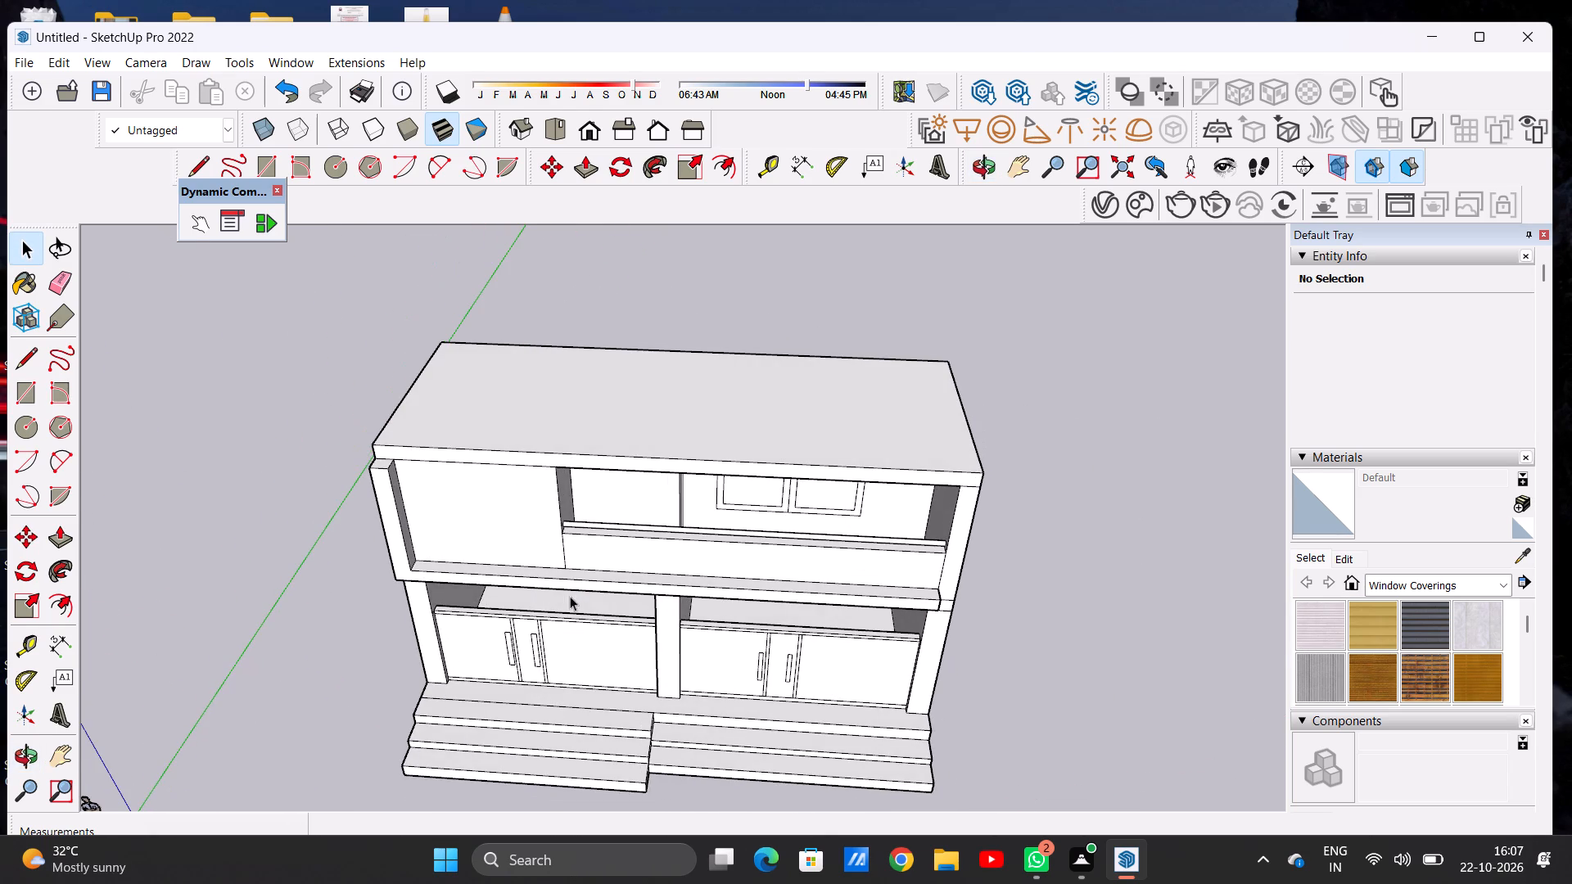
pyautogui.scroll(-8, 602, 547)
pyautogui.scroll(7, 678, 498)
pyautogui.scroll(-7, 608, 565)
pyautogui.scroll(3, 565, 590)
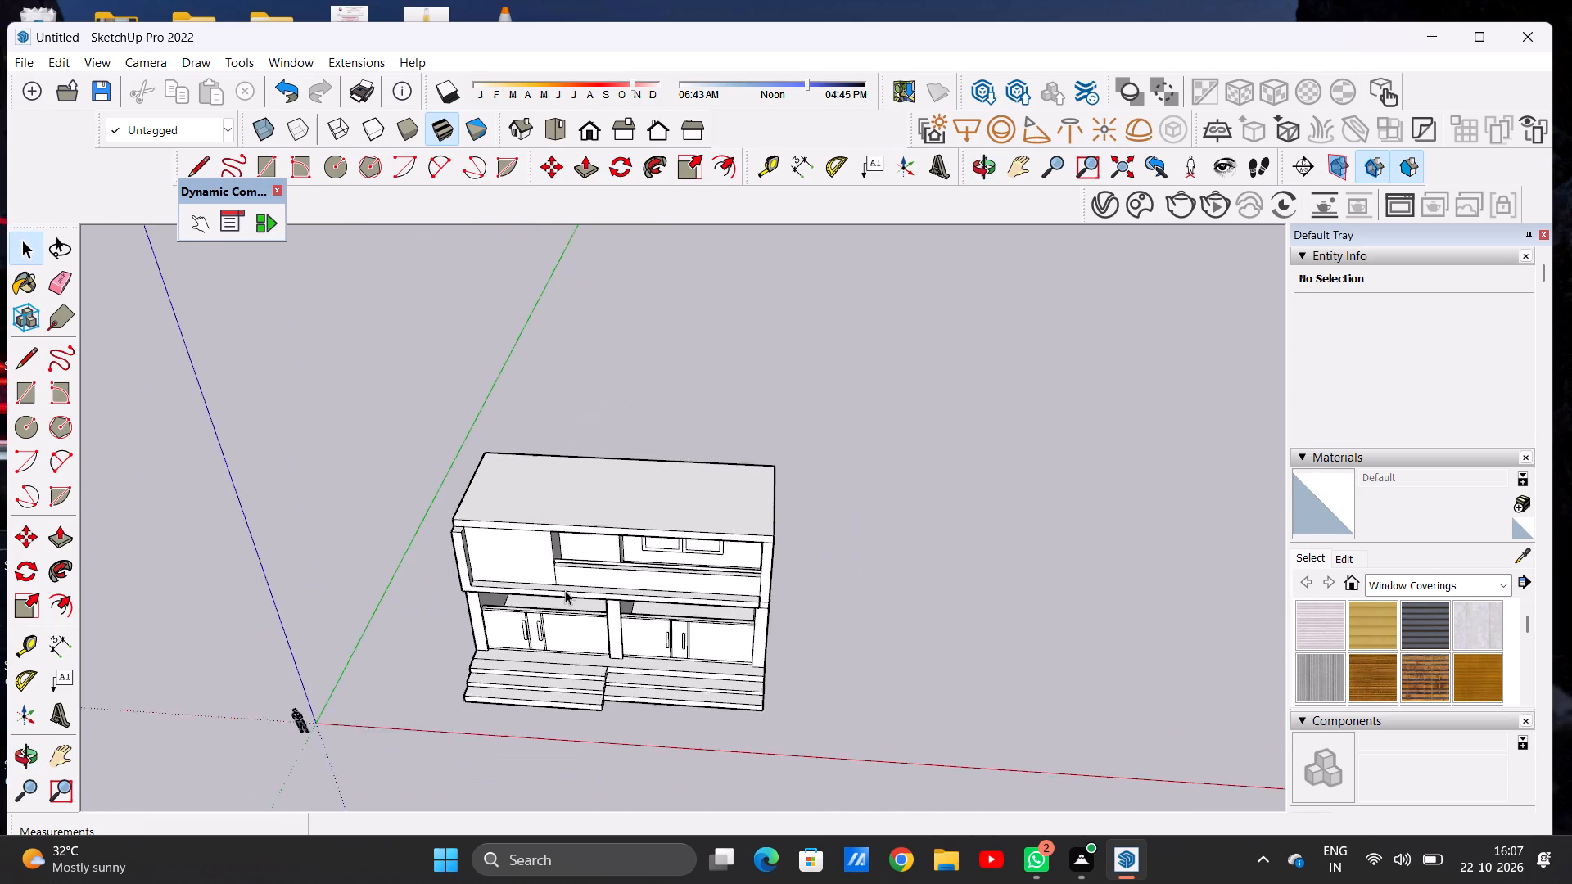
pyautogui.scroll(5, 565, 590)
pyautogui.moveTo(518, 627); pyautogui.dragTo(539, 417, button='middle')
pyautogui.scroll(1, 551, 426)
pyautogui.scroll(-8, 608, 567)
pyautogui.scroll(4, 561, 496)
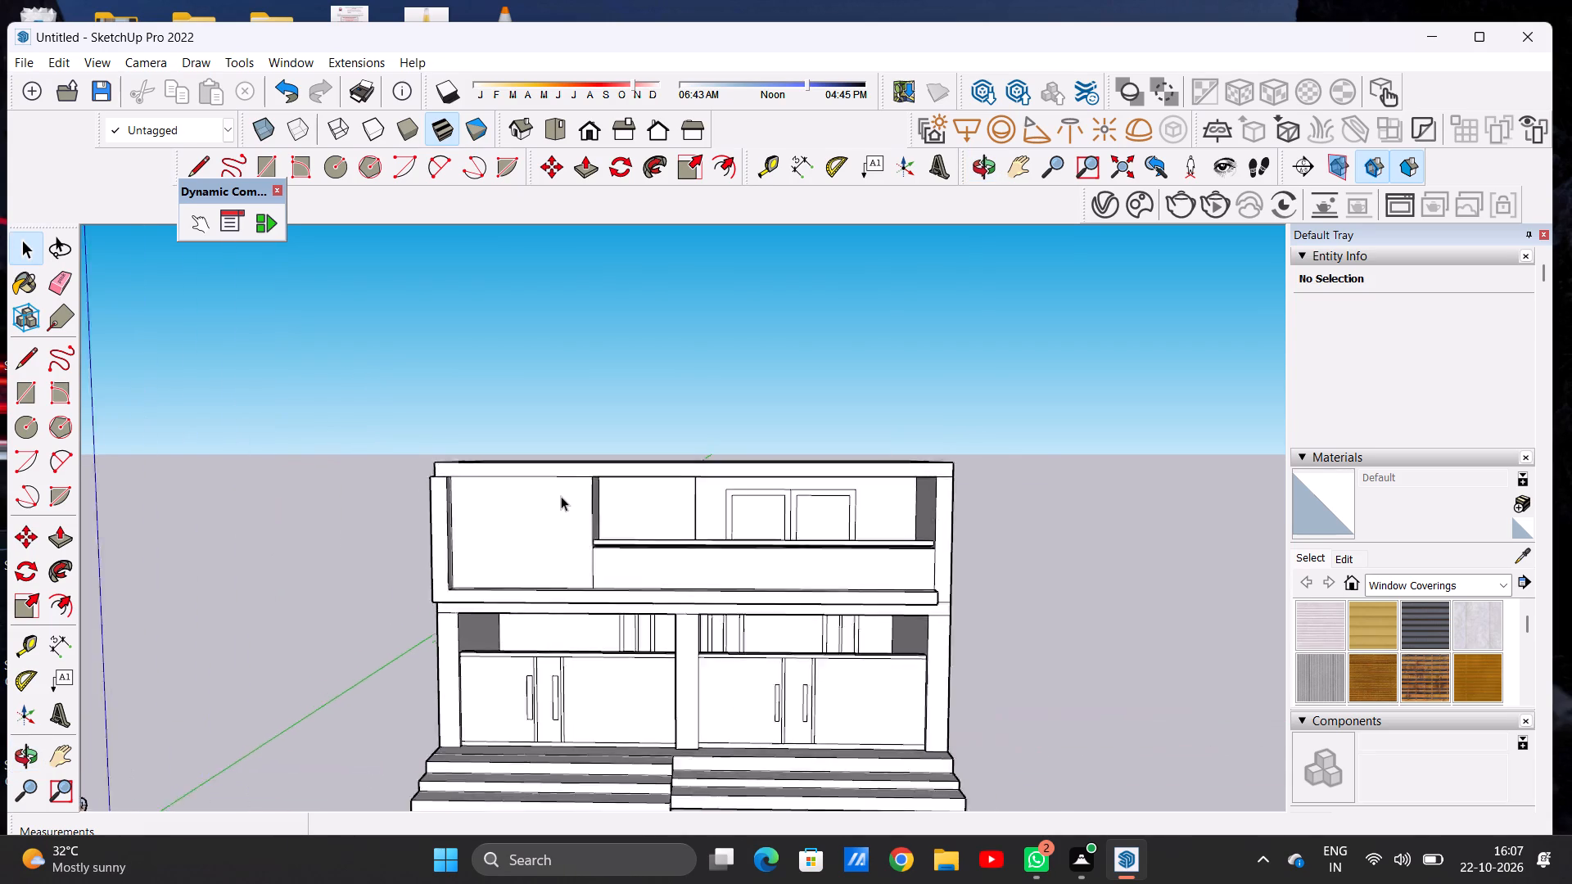
pyautogui.scroll(3, 561, 496)
pyautogui.moveTo(612, 407); pyautogui.dragTo(612, 604, button='middle')
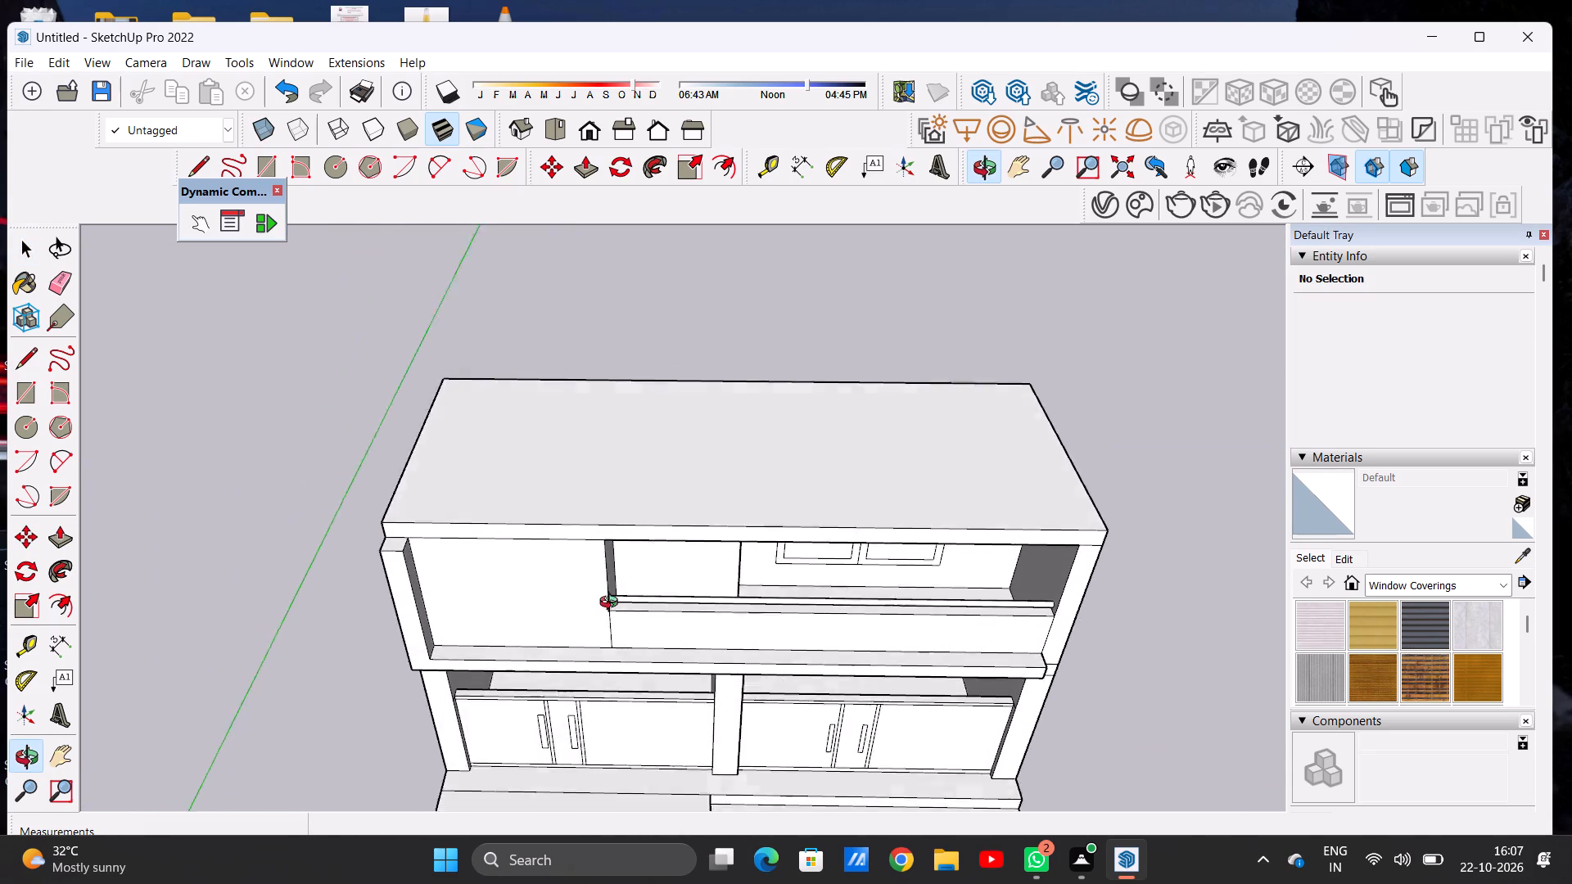
pyautogui.moveTo(612, 604); pyautogui.dragTo(597, 754, button='middle')
pyautogui.scroll(1, 874, 575)
pyautogui.scroll(-7, 889, 555)
pyautogui.moveTo(849, 512); pyautogui.dragTo(863, 656, button='middle')
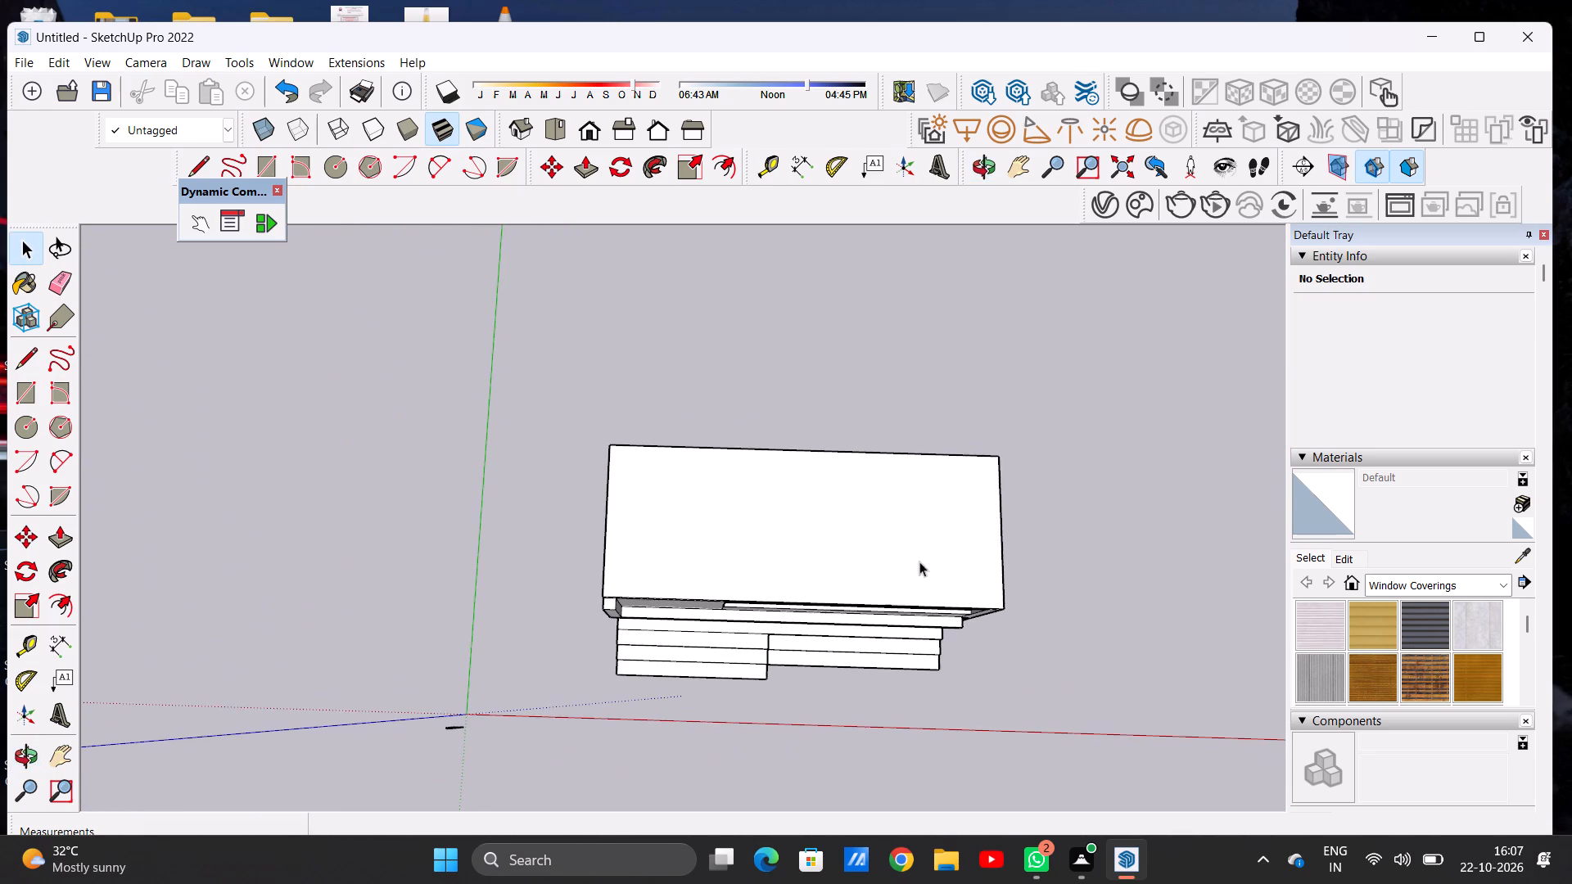
pyautogui.scroll(11, 989, 541)
pyautogui.scroll(-3, 776, 498)
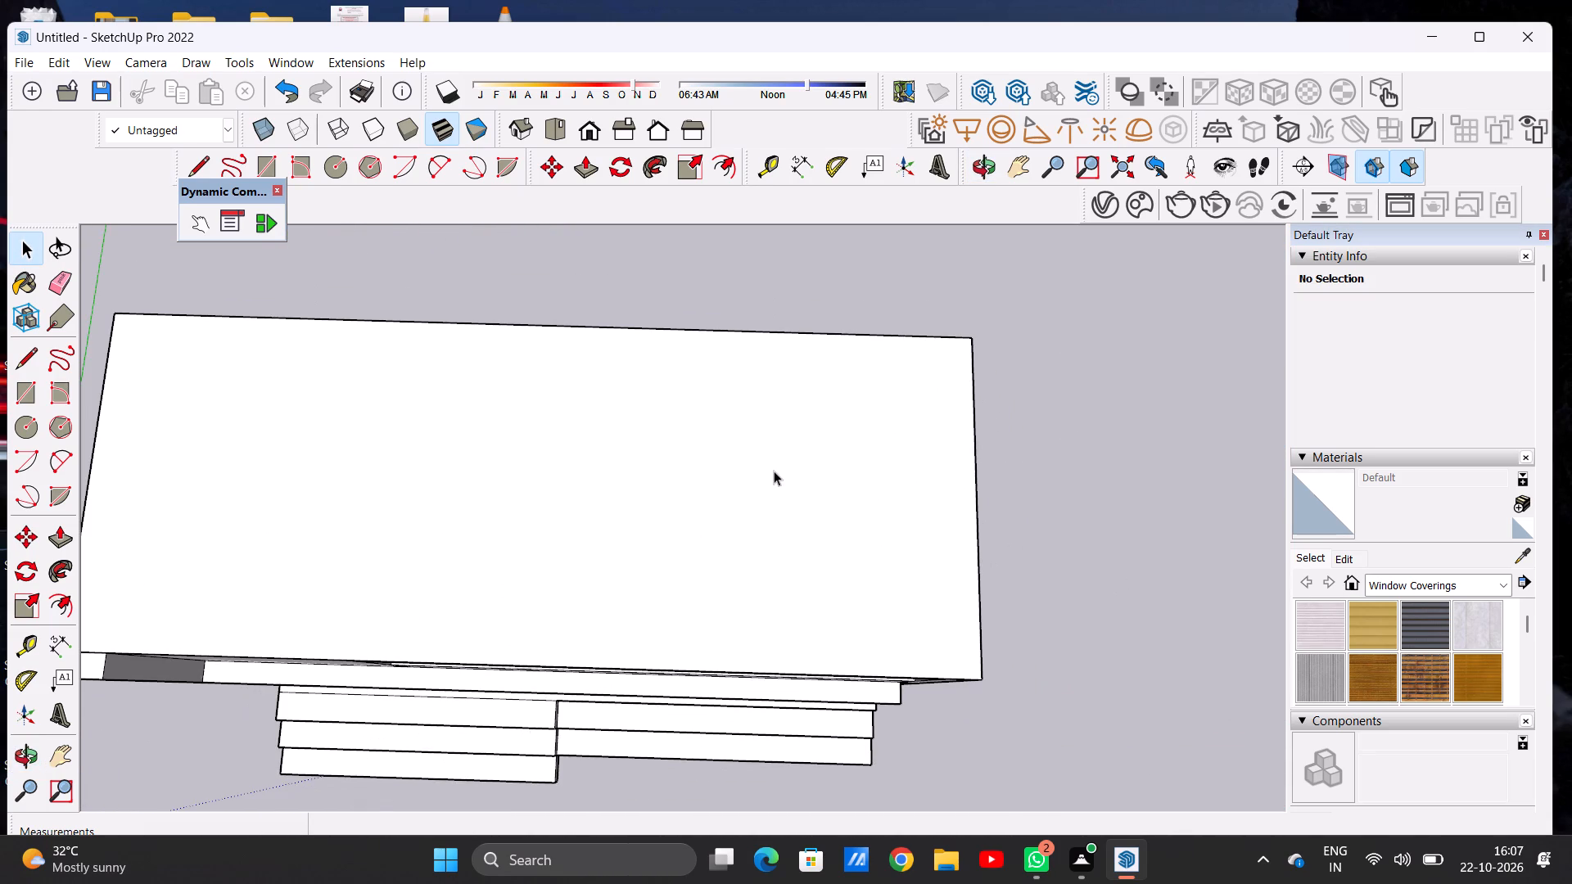
pyautogui.scroll(2, 736, 568)
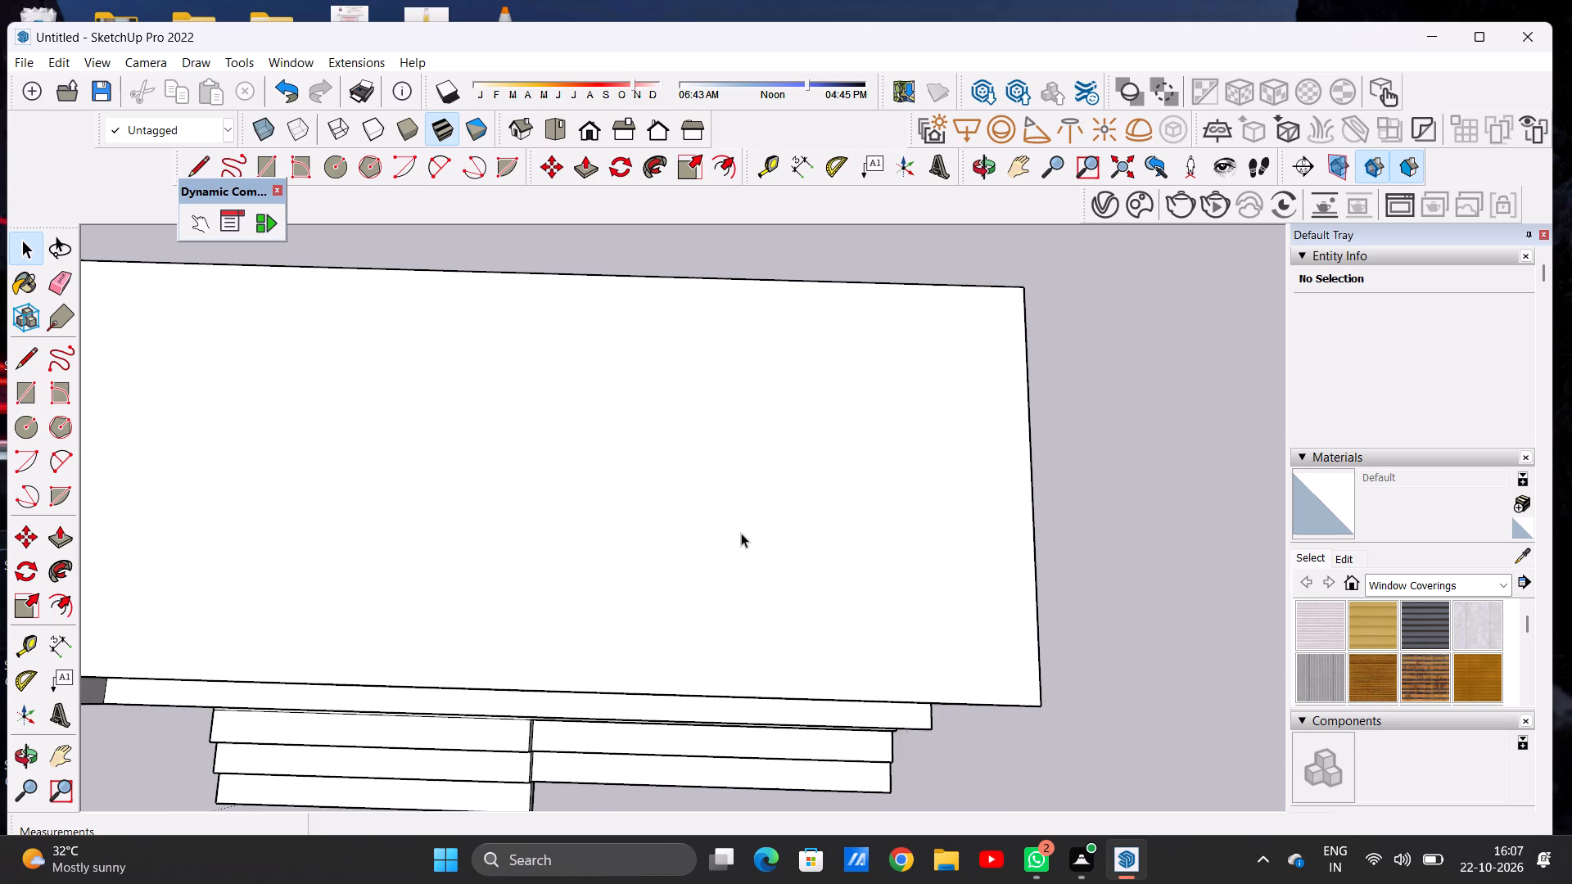
pyautogui.scroll(-10, 751, 513)
pyautogui.moveTo(682, 560); pyautogui.dragTo(682, 630, button='middle')
pyautogui.scroll(7, 682, 632)
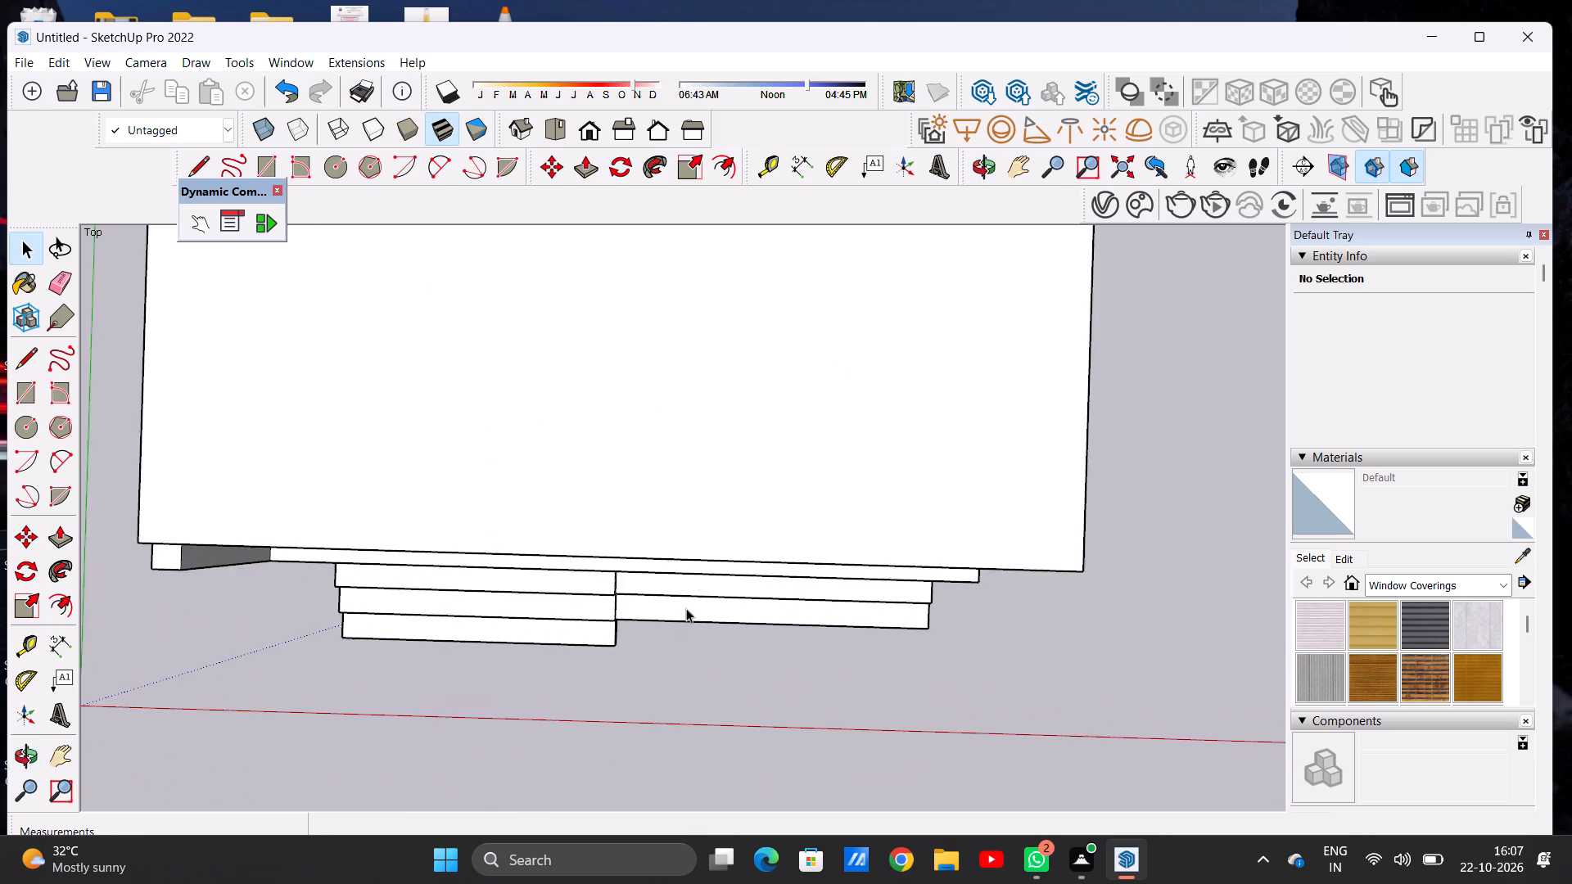
pyautogui.scroll(-7, 693, 577)
pyautogui.scroll(4, 630, 620)
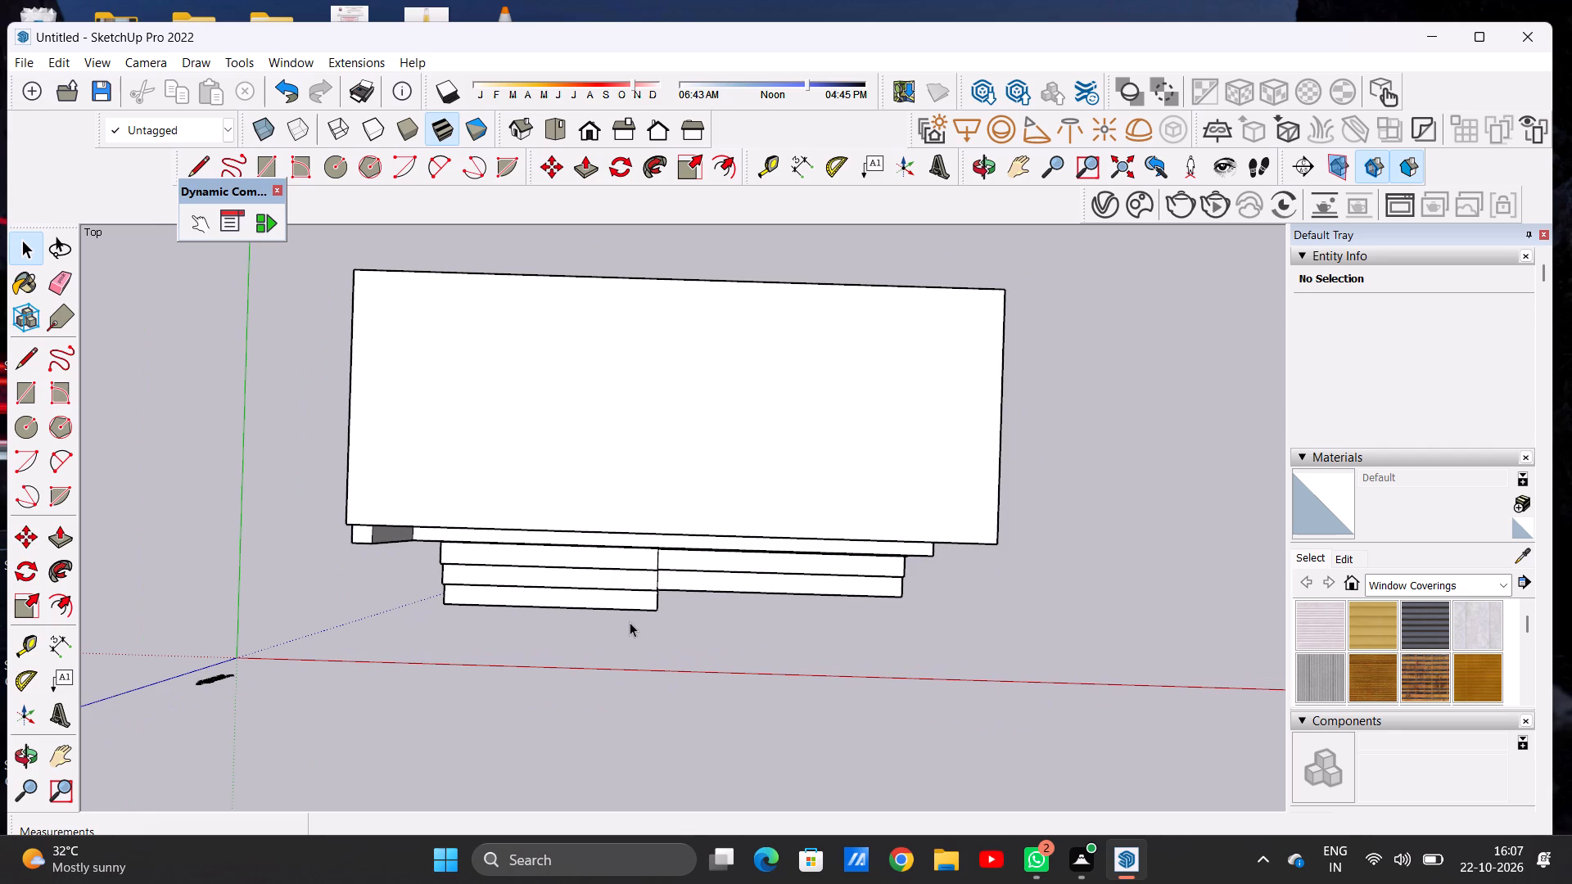
pyautogui.rightClick(630, 622)
pyautogui.scroll(-6, 630, 622)
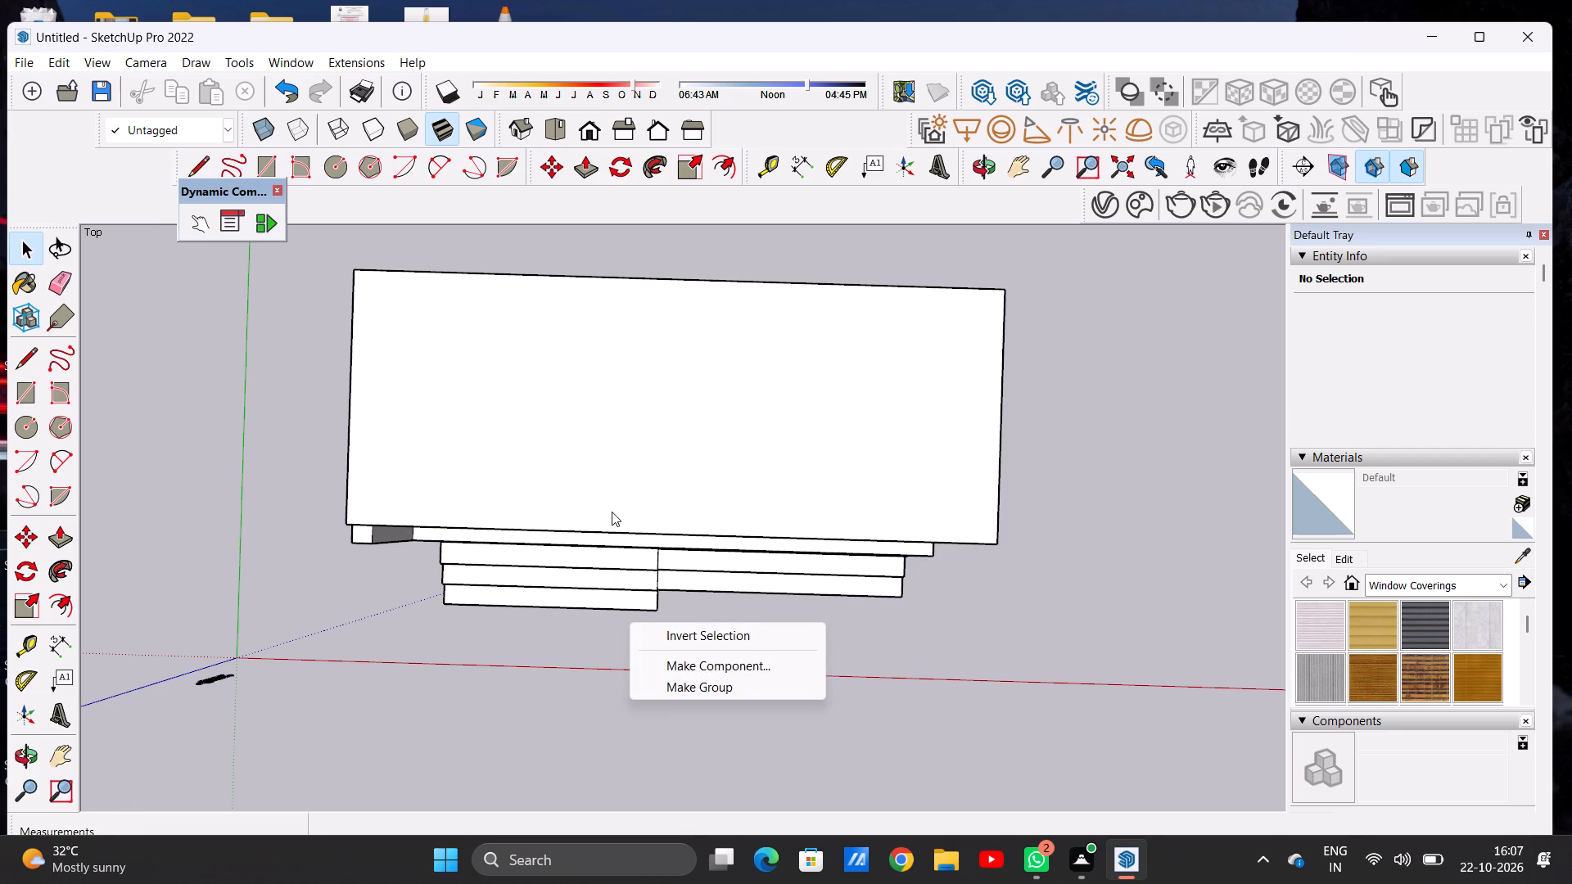
# Dismiss the context options and examine the building's front facade, balcony and roof slab from the front and from above.
pyautogui.click(1082, 374)
pyautogui.scroll(-4, 707, 497)
pyautogui.moveTo(717, 548); pyautogui.dragTo(716, 304, button='middle')
pyautogui.scroll(4, 659, 456)
pyautogui.scroll(-1, 659, 456)
pyautogui.scroll(2, 659, 456)
pyautogui.moveTo(710, 498); pyautogui.dragTo(665, 256, button='middle')
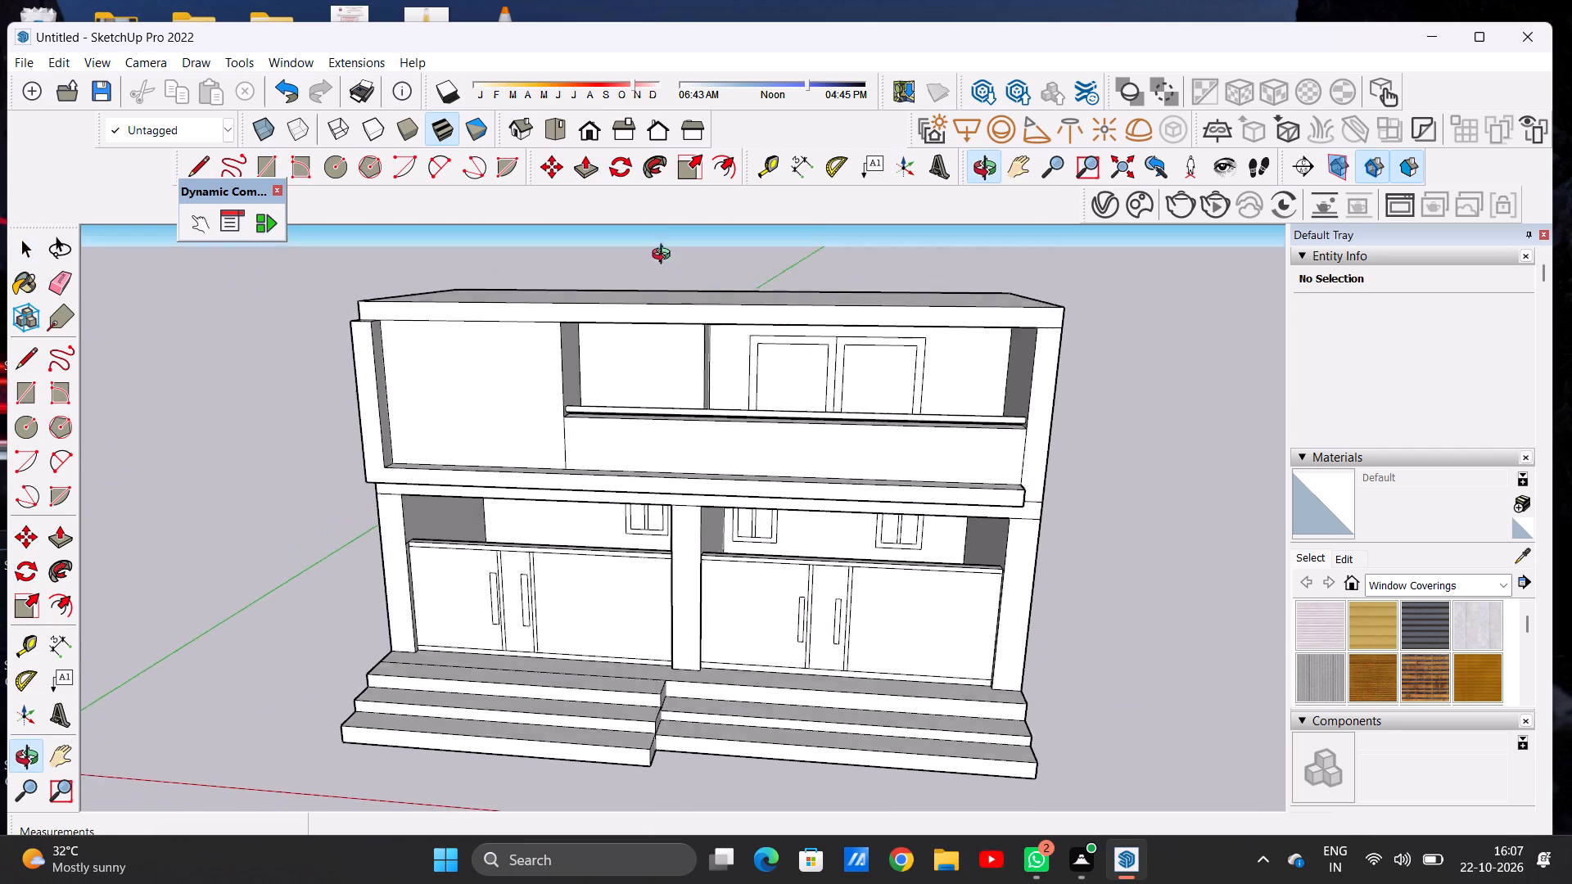
pyautogui.moveTo(665, 256); pyautogui.dragTo(663, 251, button='middle')
pyautogui.scroll(5, 696, 377)
pyautogui.moveTo(677, 406); pyautogui.dragTo(735, 364, button='middle')
pyautogui.scroll(-12, 670, 408)
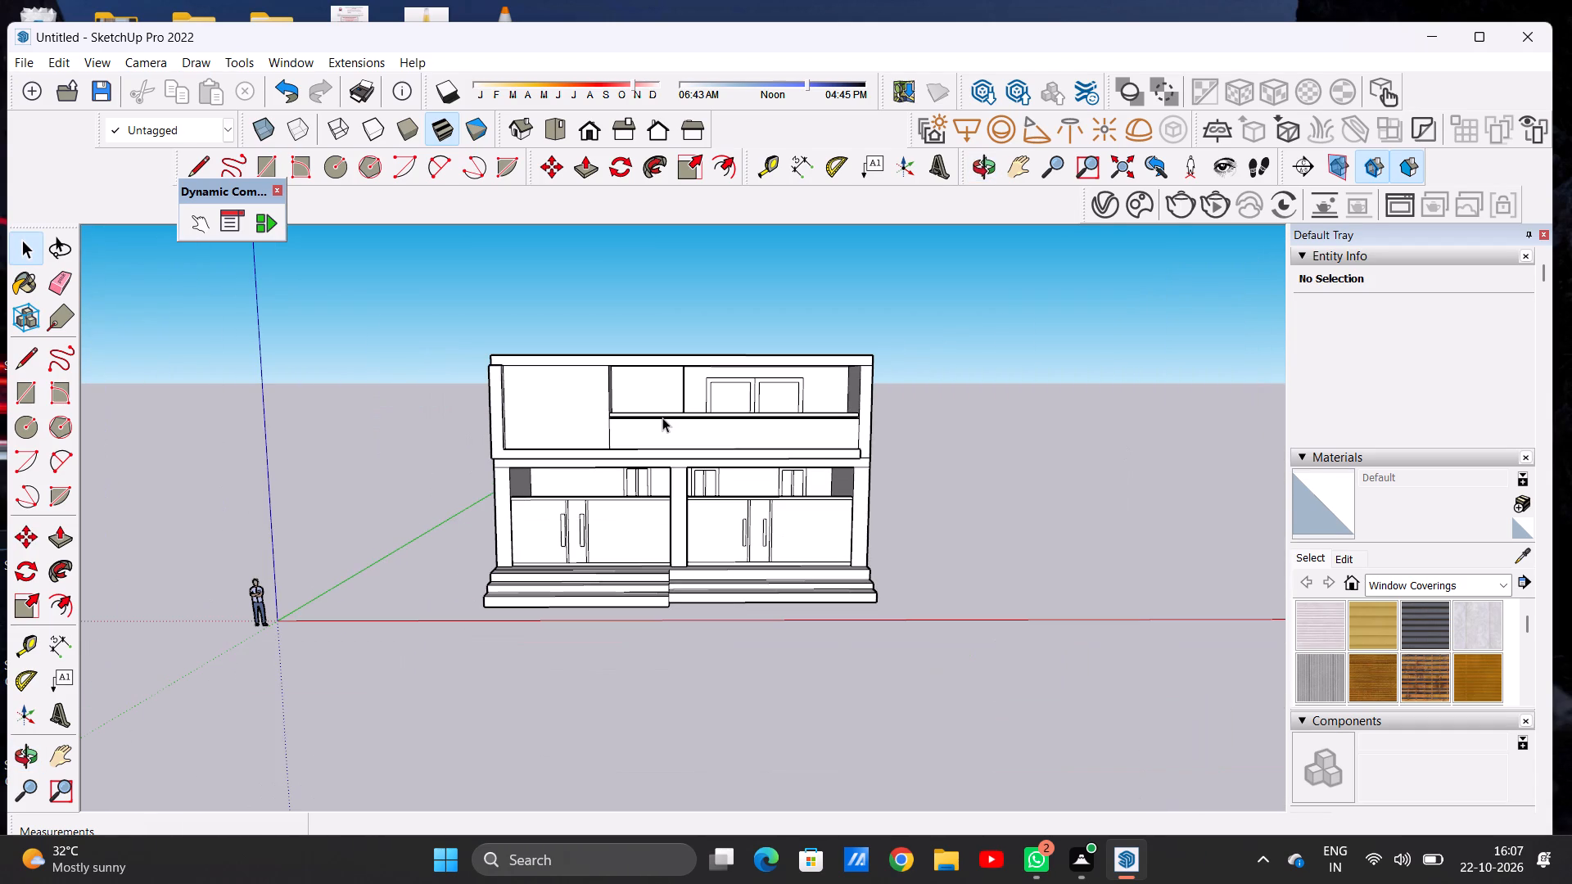
pyautogui.scroll(1, 678, 406)
pyautogui.scroll(-6, 678, 406)
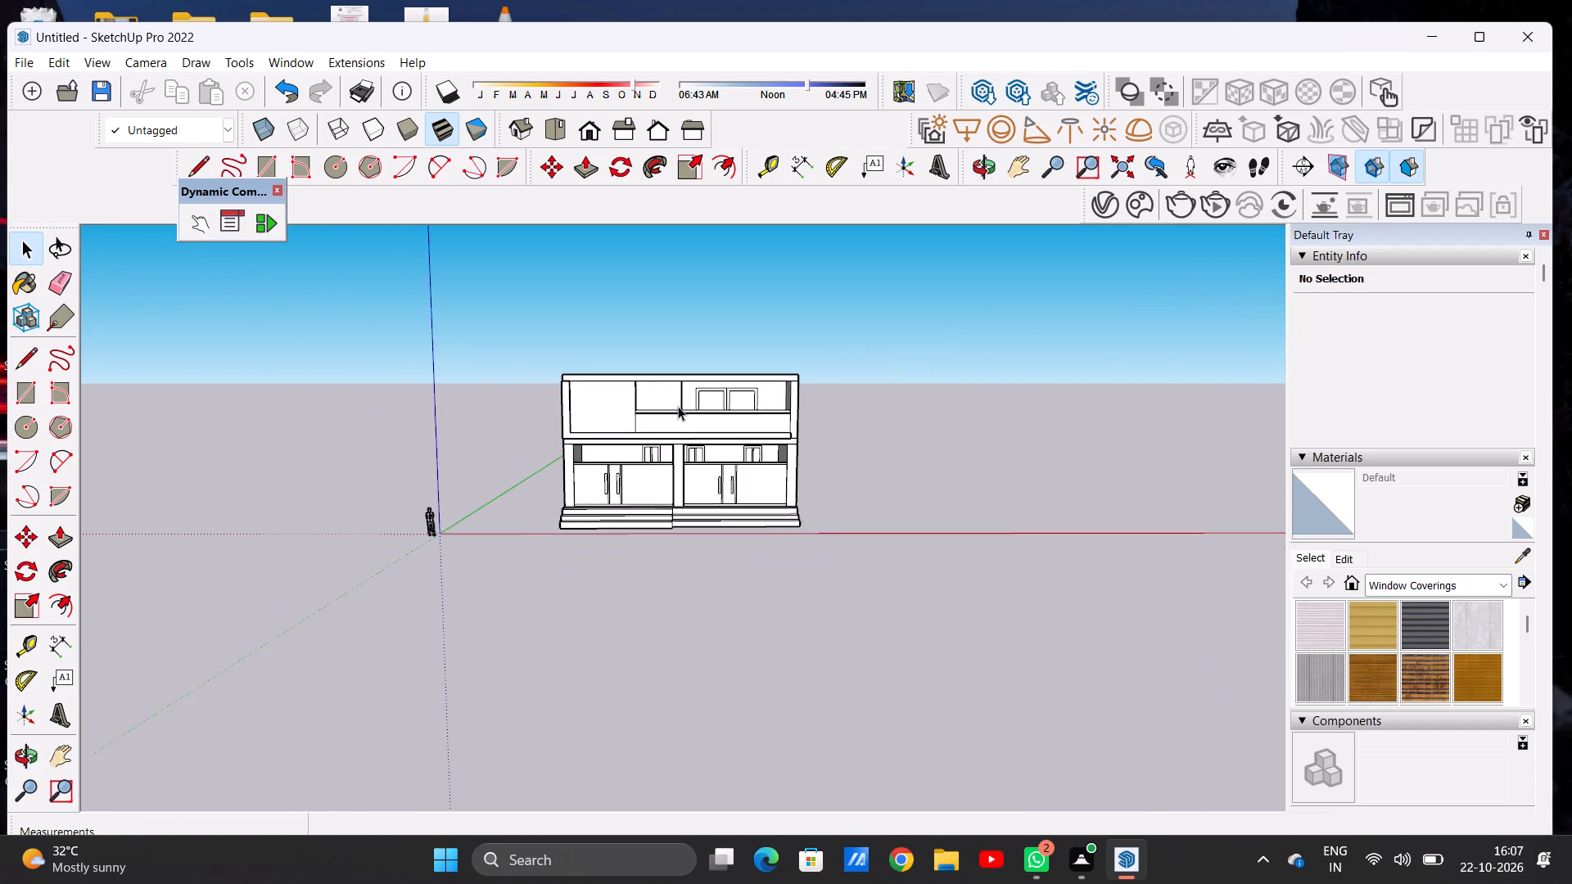
pyautogui.scroll(6, 678, 406)
pyautogui.moveTo(634, 321); pyautogui.dragTo(637, 601, button='middle')
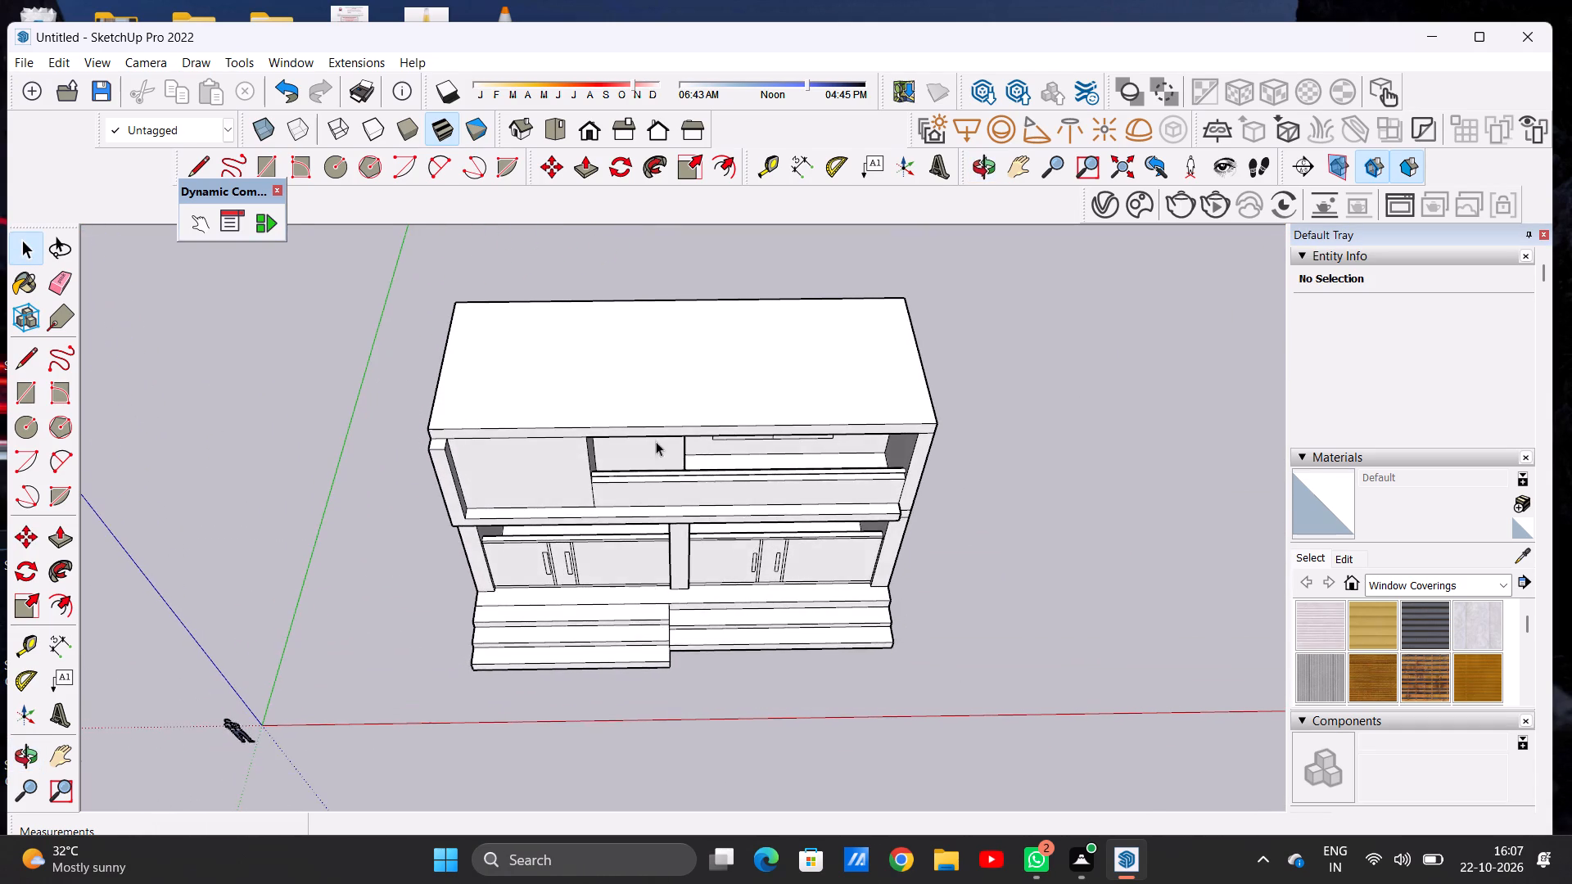
pyautogui.scroll(5, 660, 425)
pyautogui.moveTo(660, 364); pyautogui.dragTo(647, 527, button='middle')
pyautogui.scroll(-4, 547, 414)
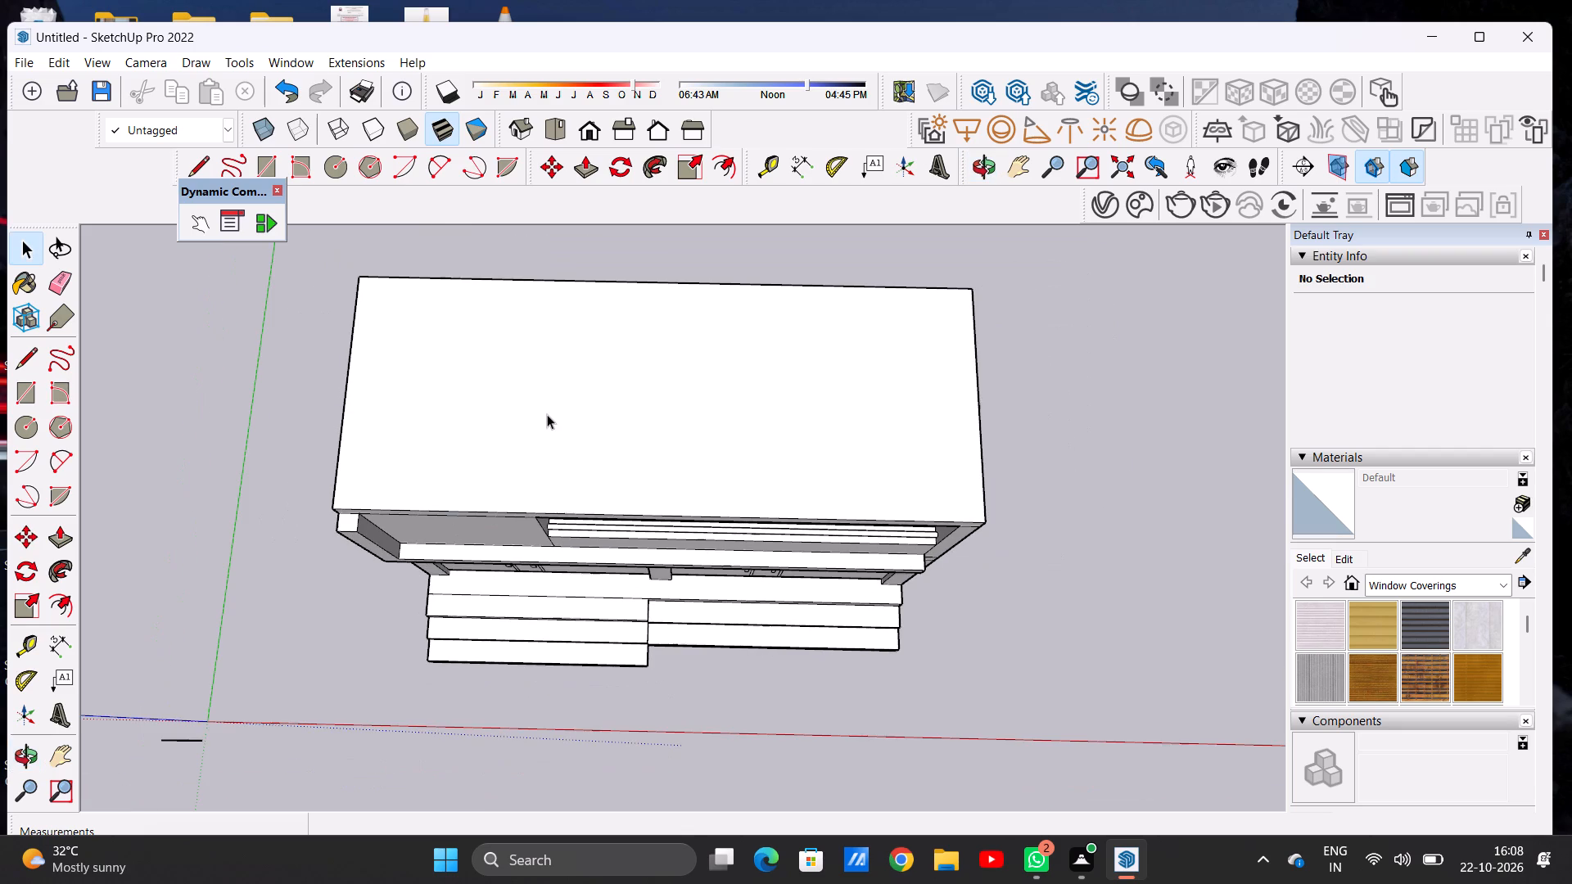
pyautogui.moveTo(709, 379); pyautogui.dragTo(710, 399, button='middle')
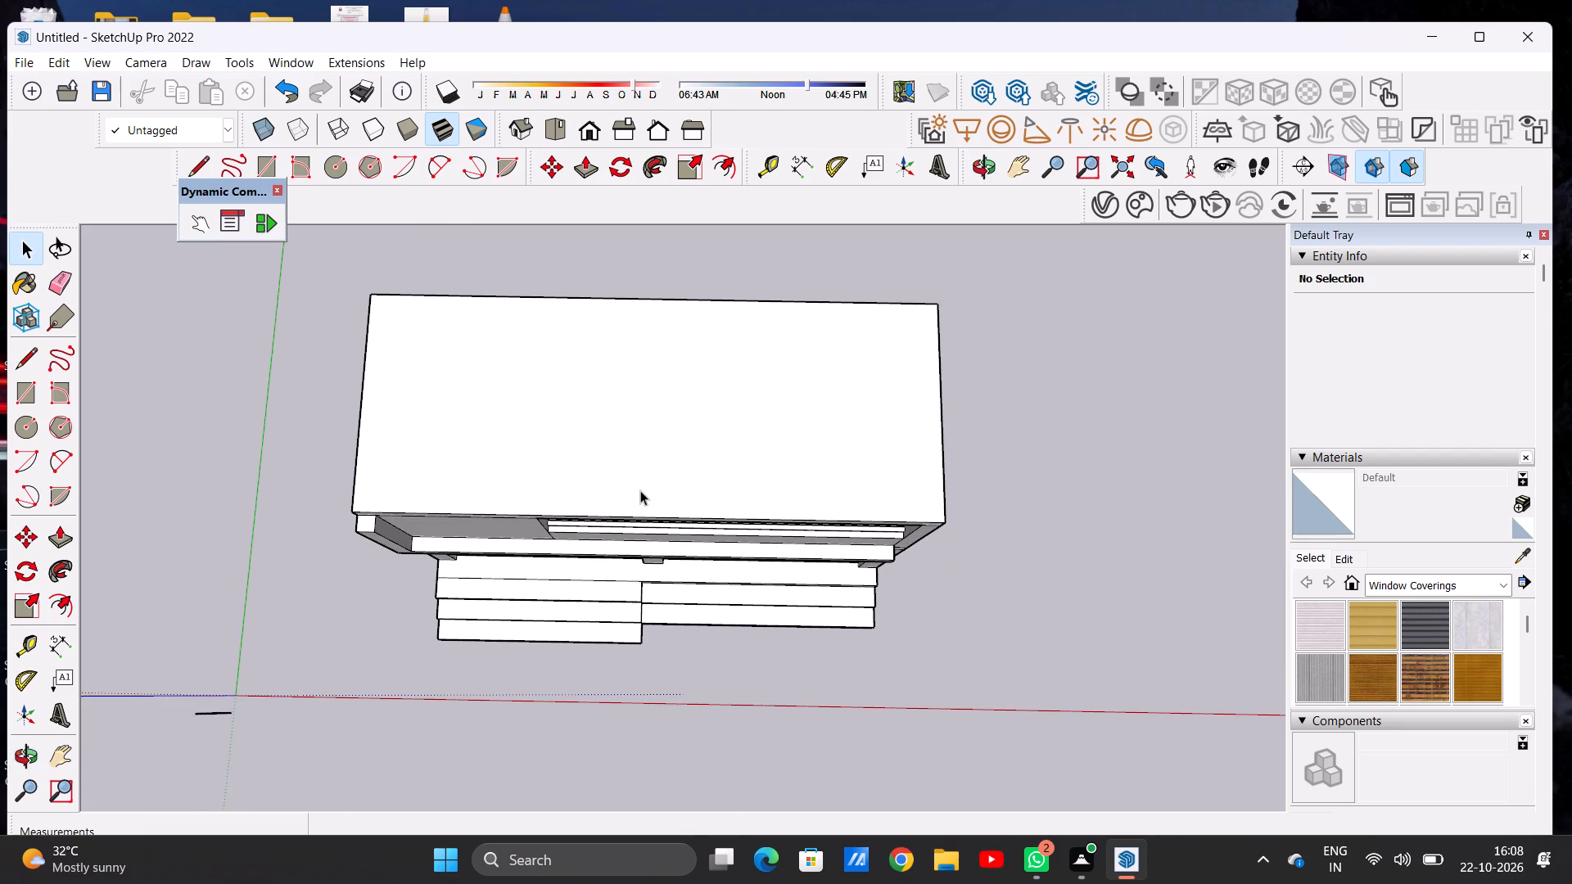
# Offset the roof slab's top face outline inward about 1' 8" to form a border strip around its perimeter.
pyautogui.scroll(3, 640, 490)
pyautogui.scroll(-4, 640, 490)
pyautogui.scroll(4, 648, 419)
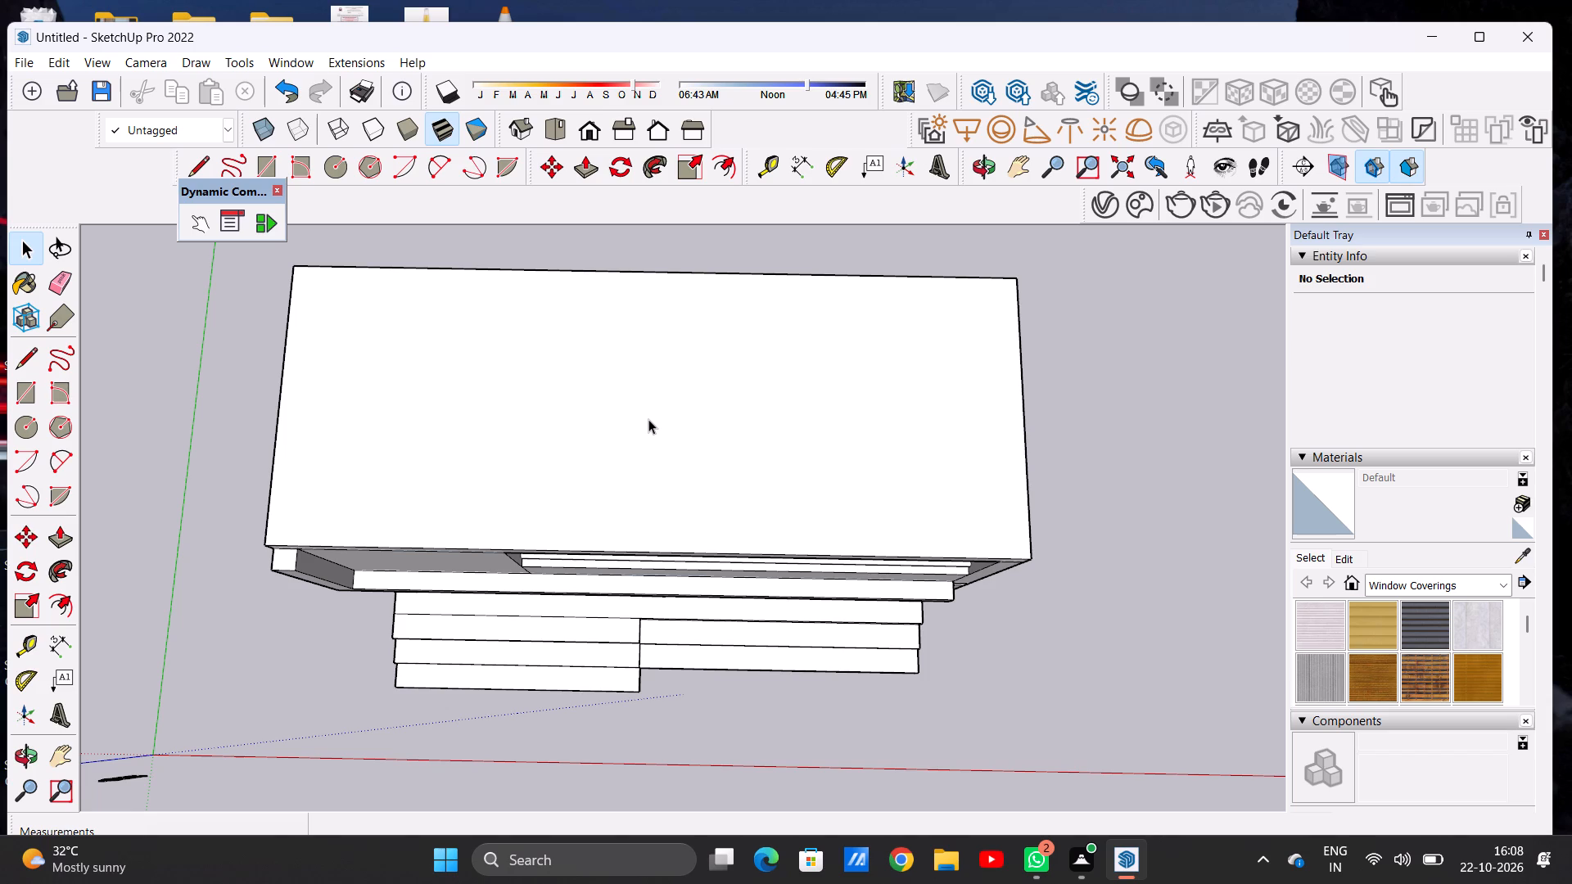
pyautogui.write('OF')
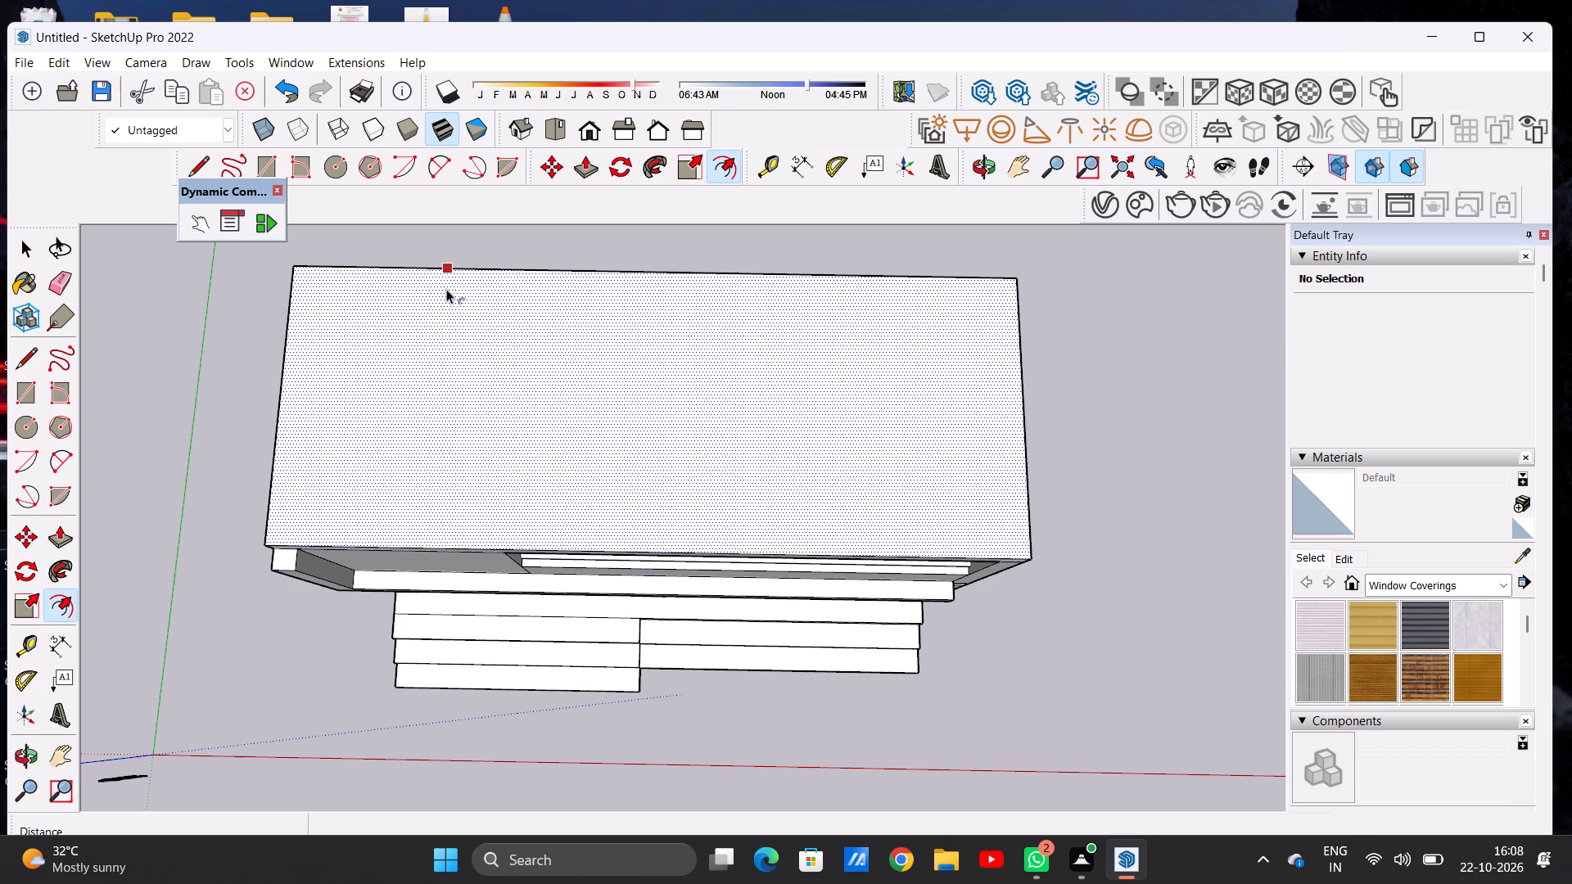
pyautogui.click(446, 289)
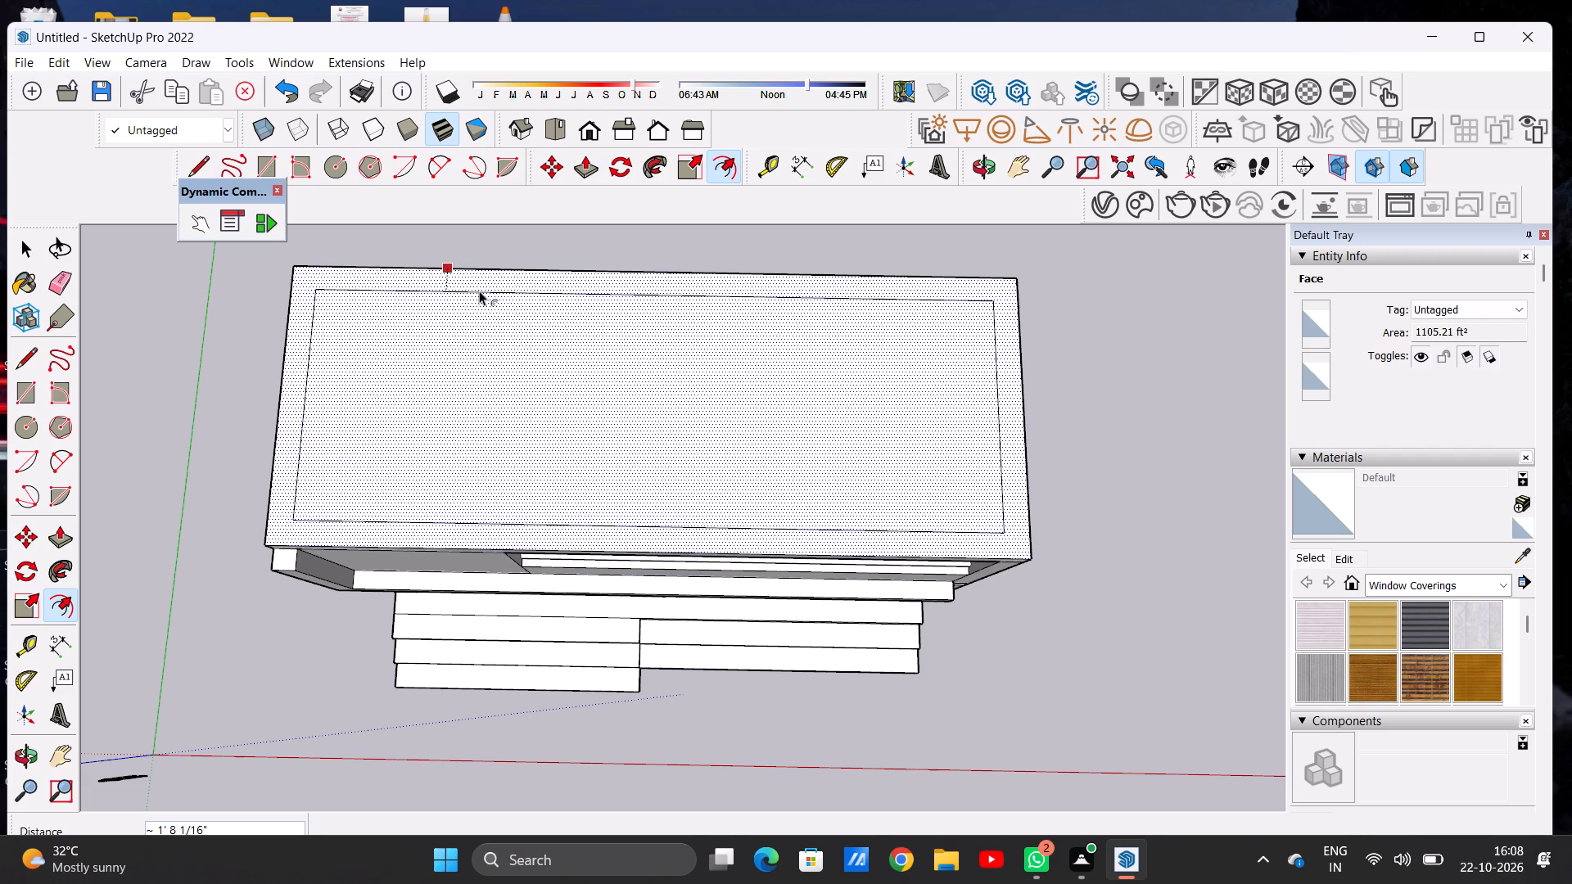
pyautogui.click(479, 291)
pyautogui.press('space')
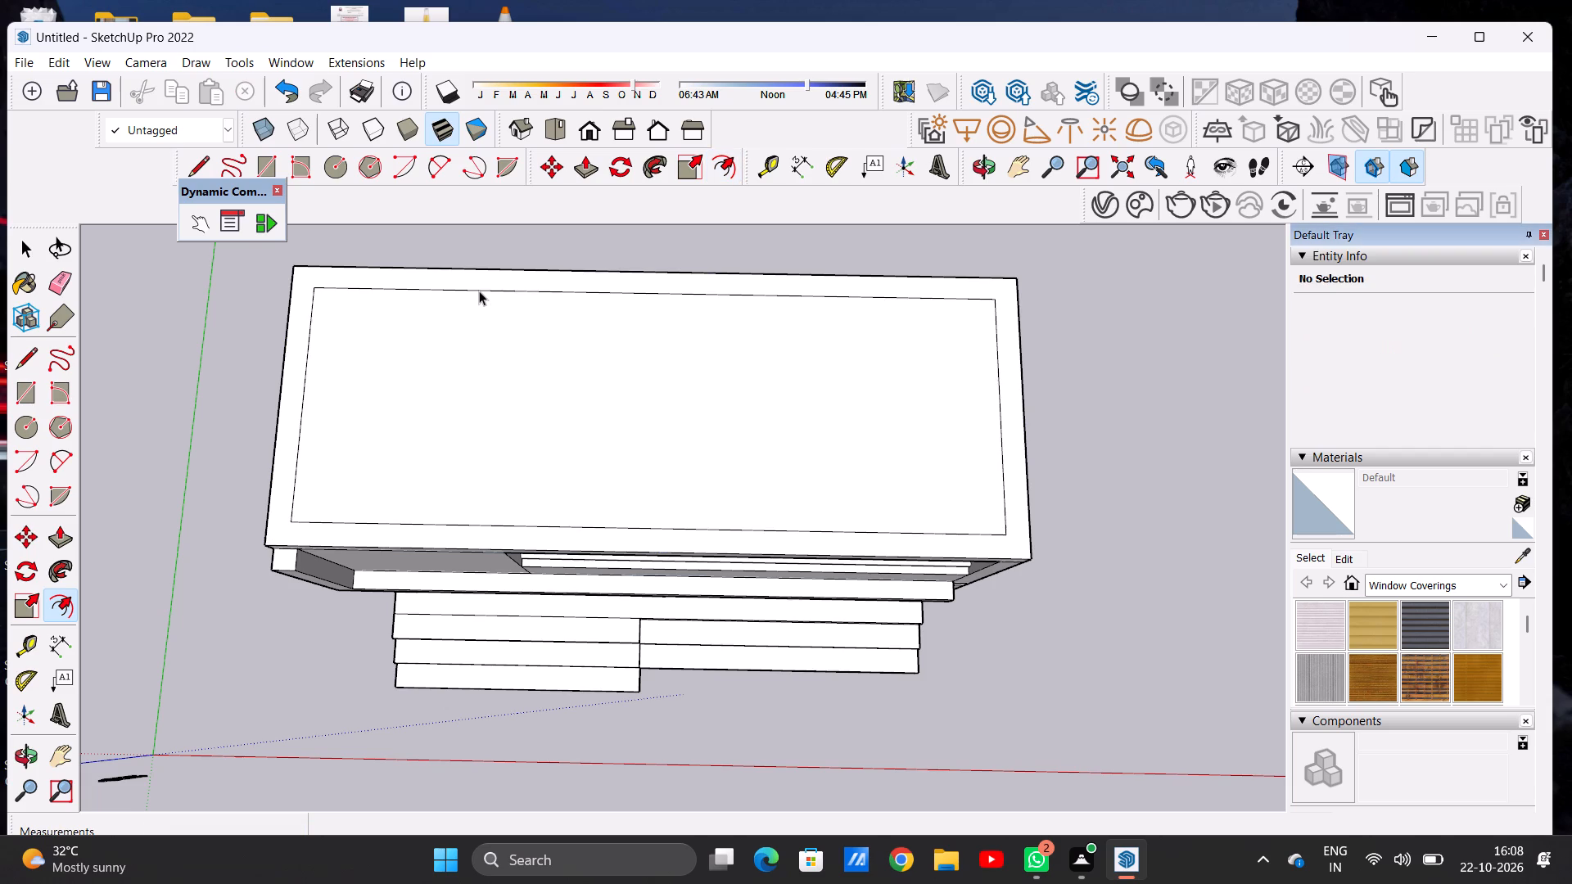
# Examine the offset border on the roof slab and the slab's front corner where it meets the projecting side wall.
pyautogui.scroll(-8, 531, 376)
pyautogui.scroll(3, 477, 462)
pyautogui.scroll(-1, 477, 462)
pyautogui.scroll(2, 477, 462)
pyautogui.moveTo(462, 496); pyautogui.dragTo(459, 472, button='middle')
pyautogui.scroll(4, 455, 473)
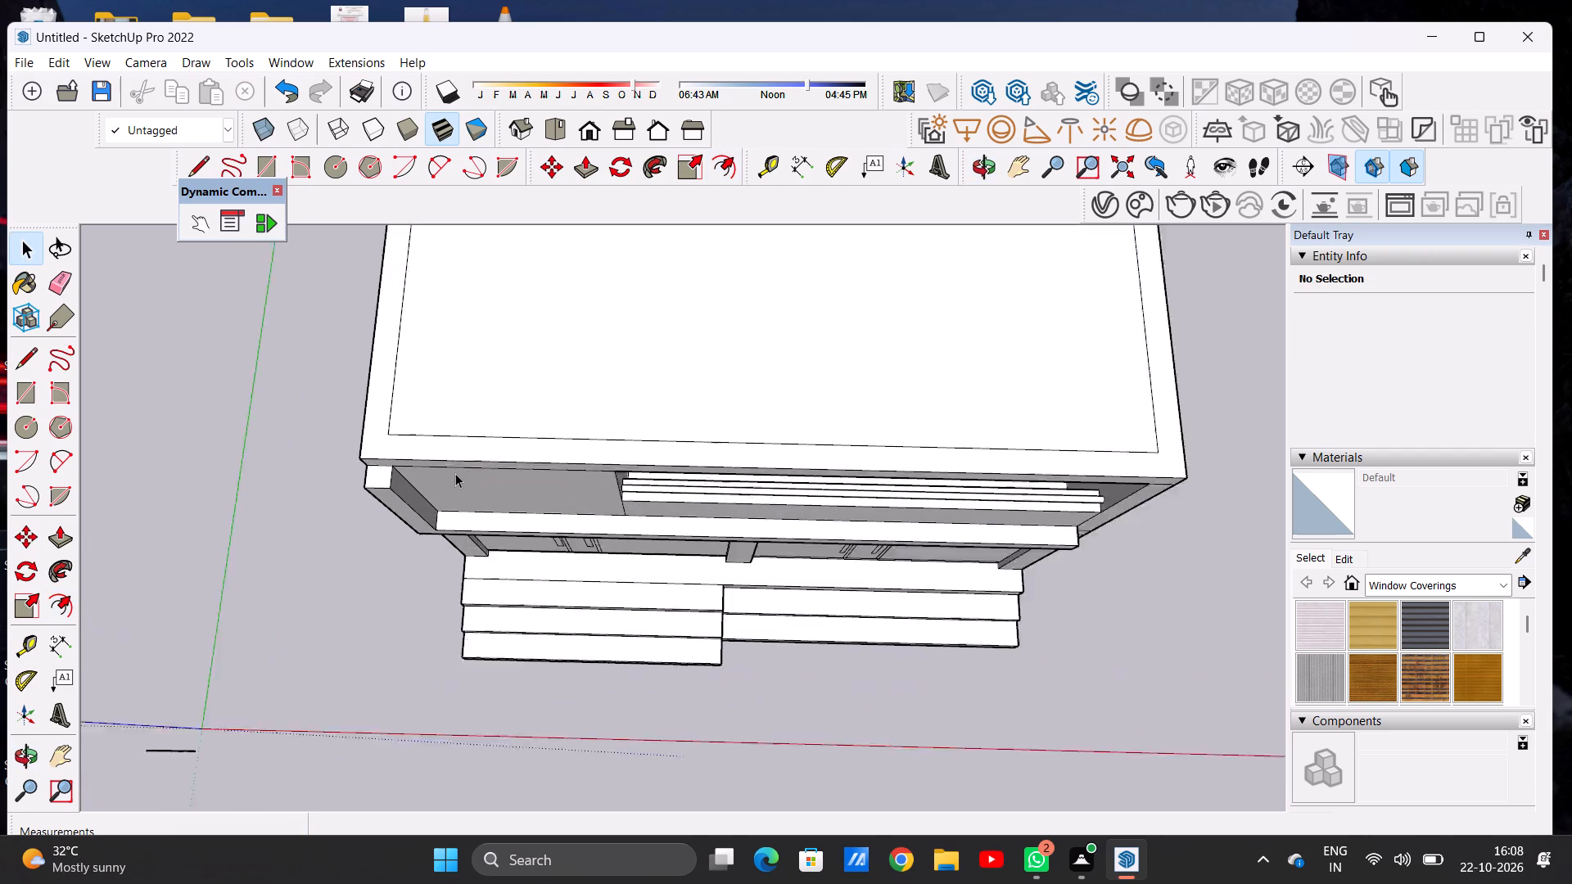
pyautogui.scroll(4, 455, 473)
pyautogui.scroll(-18, 455, 473)
pyautogui.scroll(7, 556, 401)
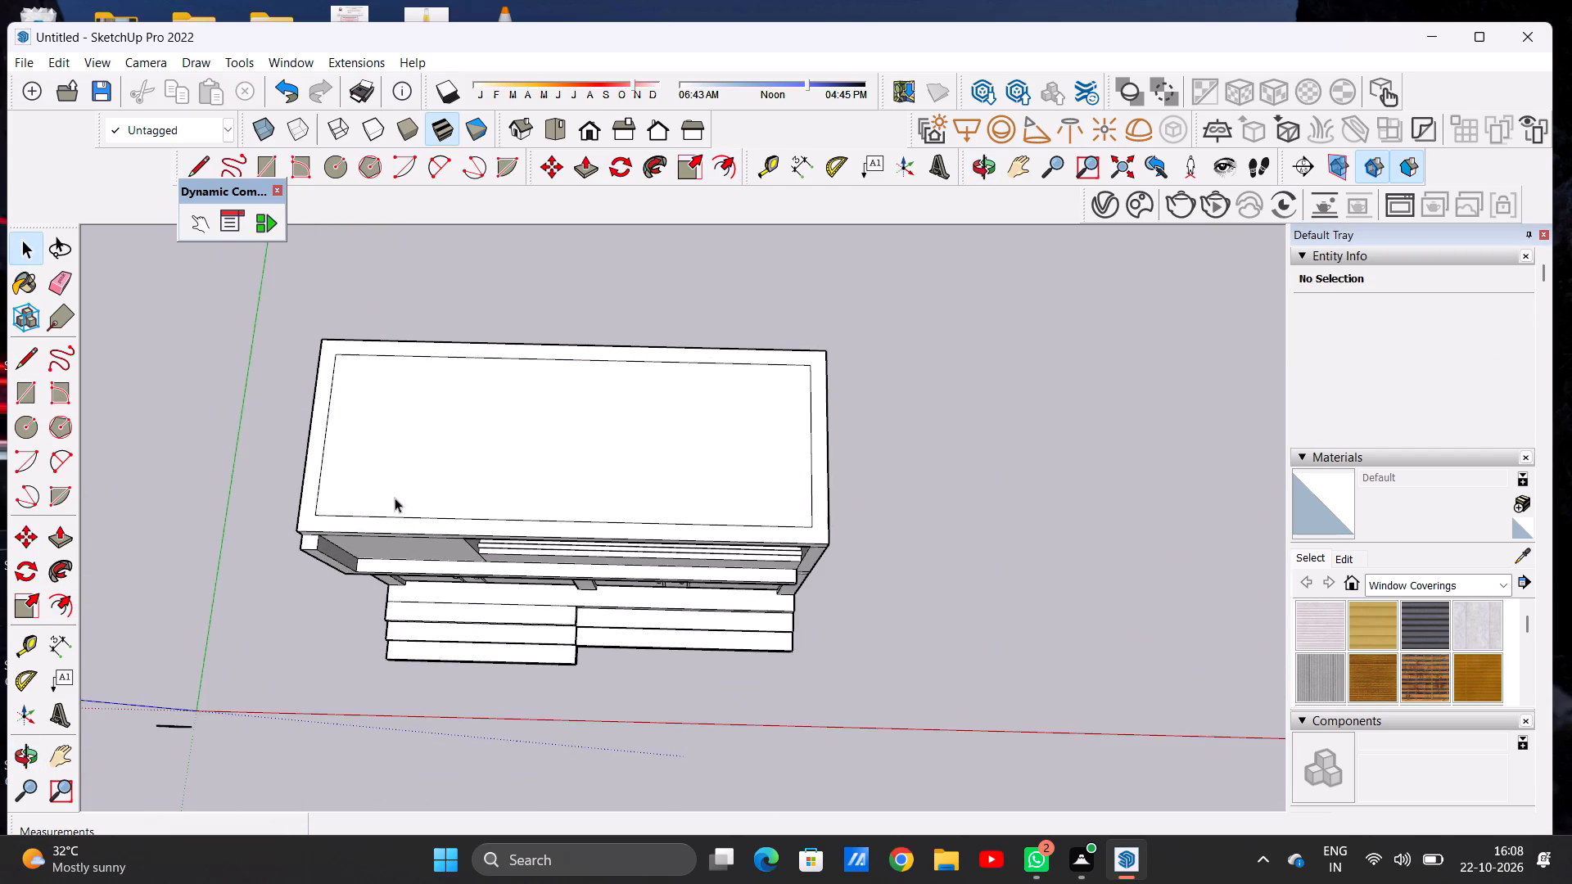
pyautogui.scroll(13, 349, 495)
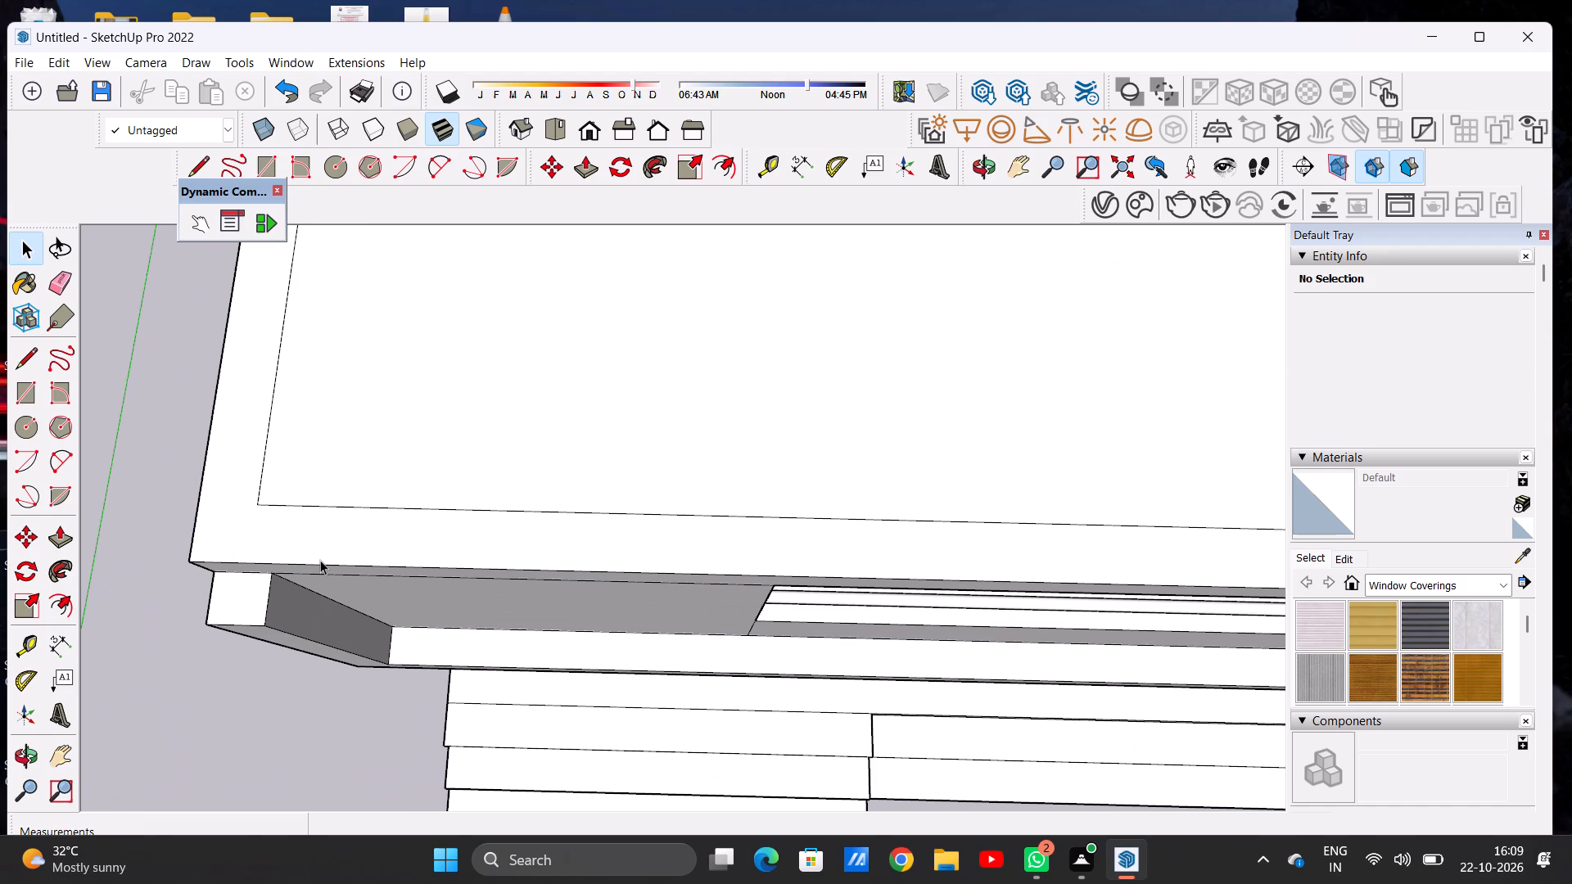
pyautogui.scroll(-20, 320, 560)
pyautogui.scroll(8, 593, 500)
pyautogui.moveTo(596, 521); pyautogui.dragTo(596, 494, button='middle')
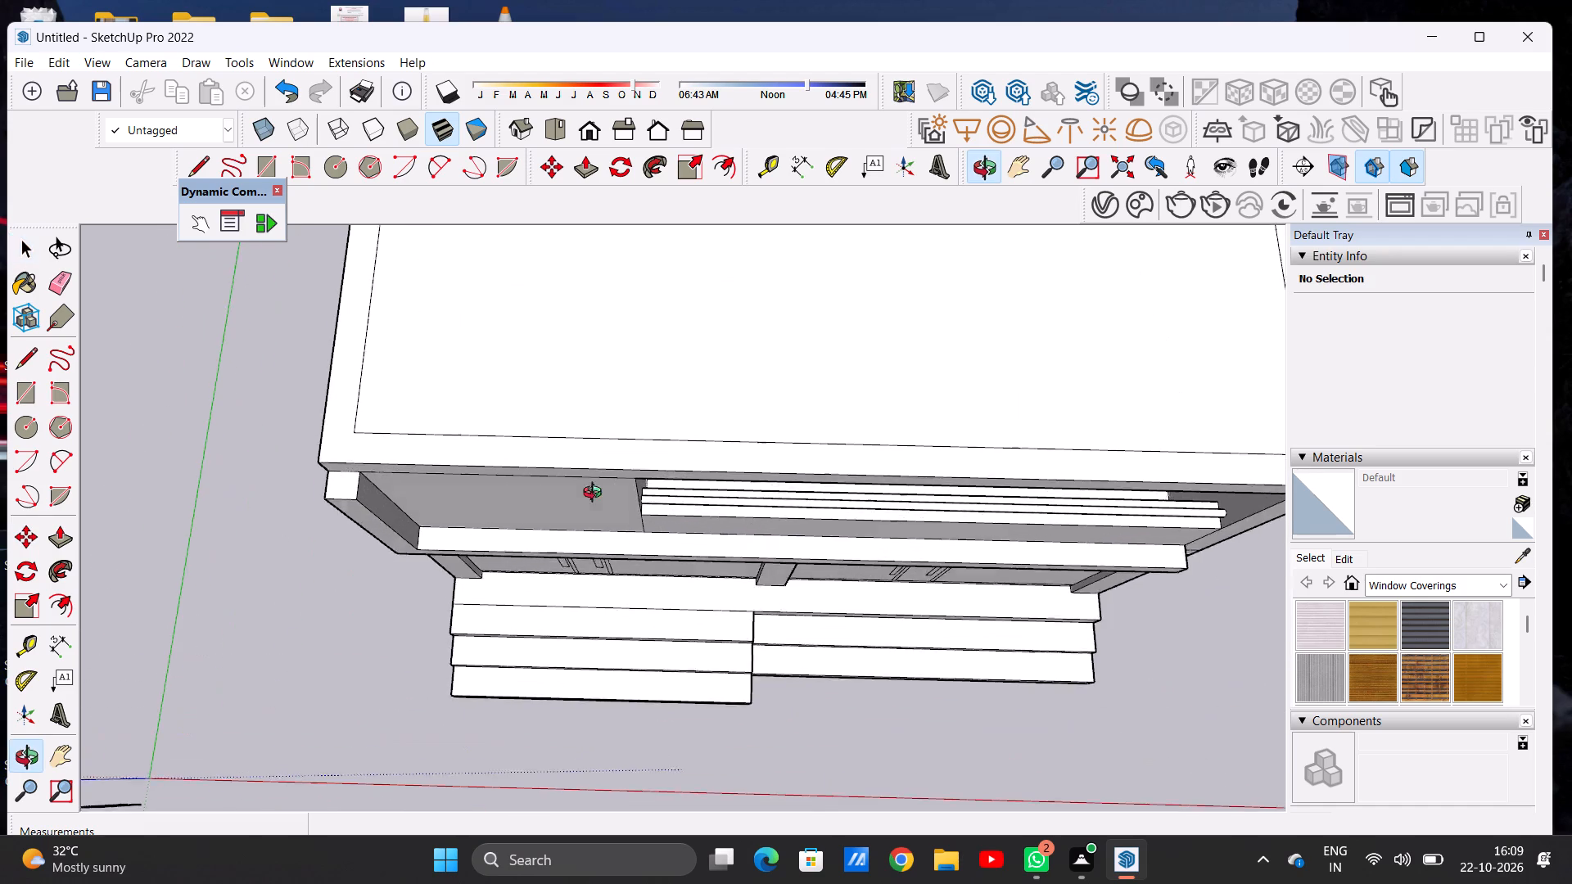
pyautogui.moveTo(596, 494); pyautogui.dragTo(602, 394, button='middle')
pyautogui.scroll(-11, 597, 526)
pyautogui.moveTo(610, 515); pyautogui.dragTo(599, 333, button='middle')
pyautogui.scroll(13, 539, 452)
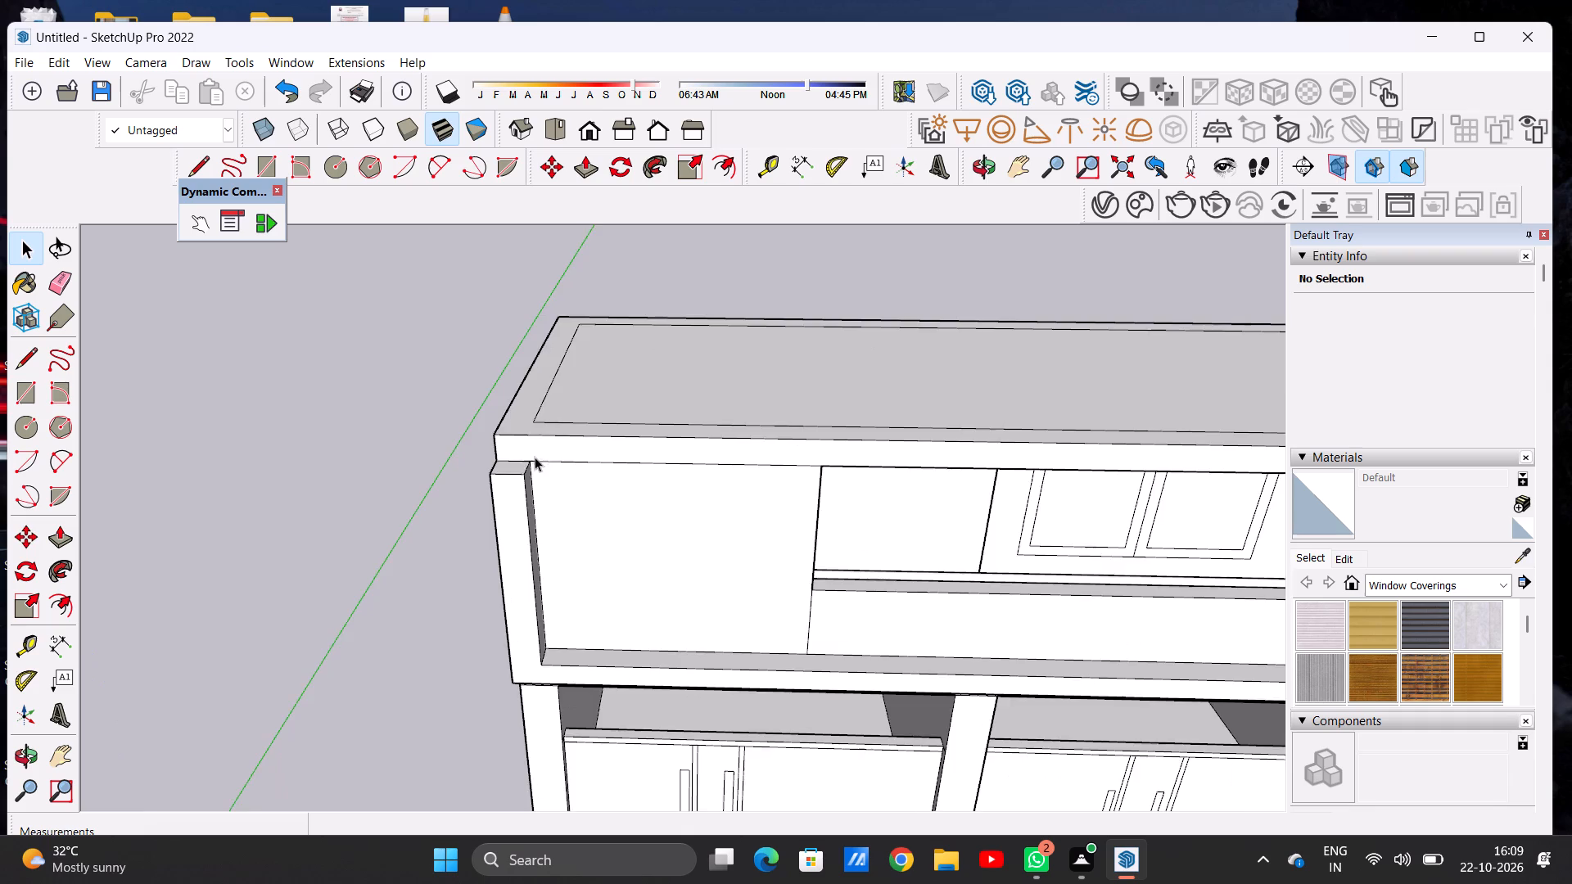
pyautogui.scroll(-12, 532, 459)
pyautogui.scroll(2, 548, 449)
pyautogui.scroll(-1, 549, 449)
pyautogui.scroll(10, 549, 449)
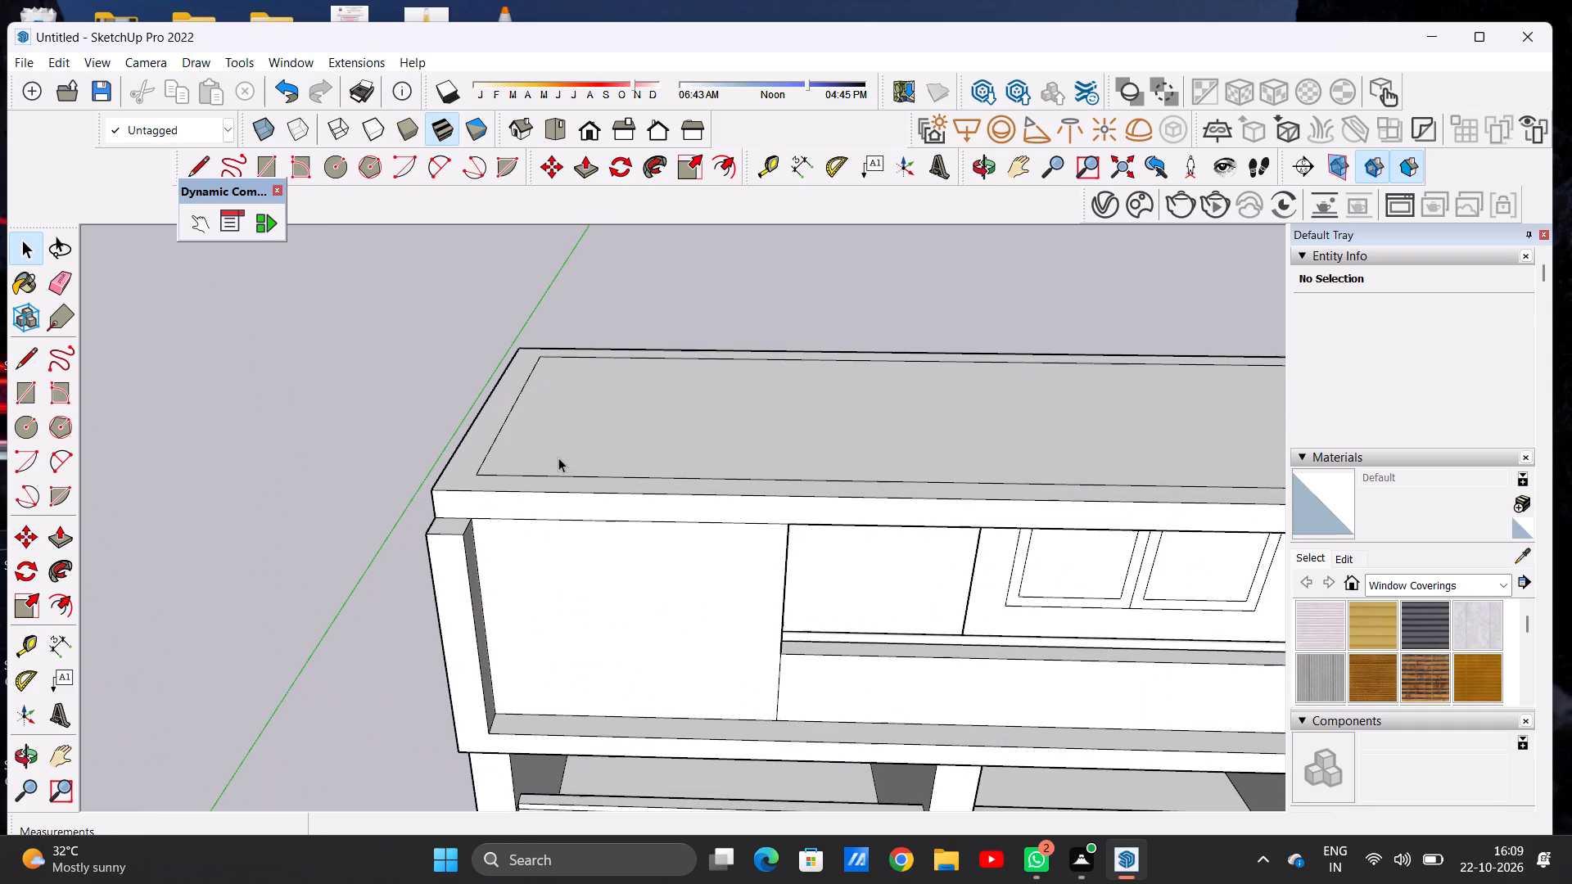
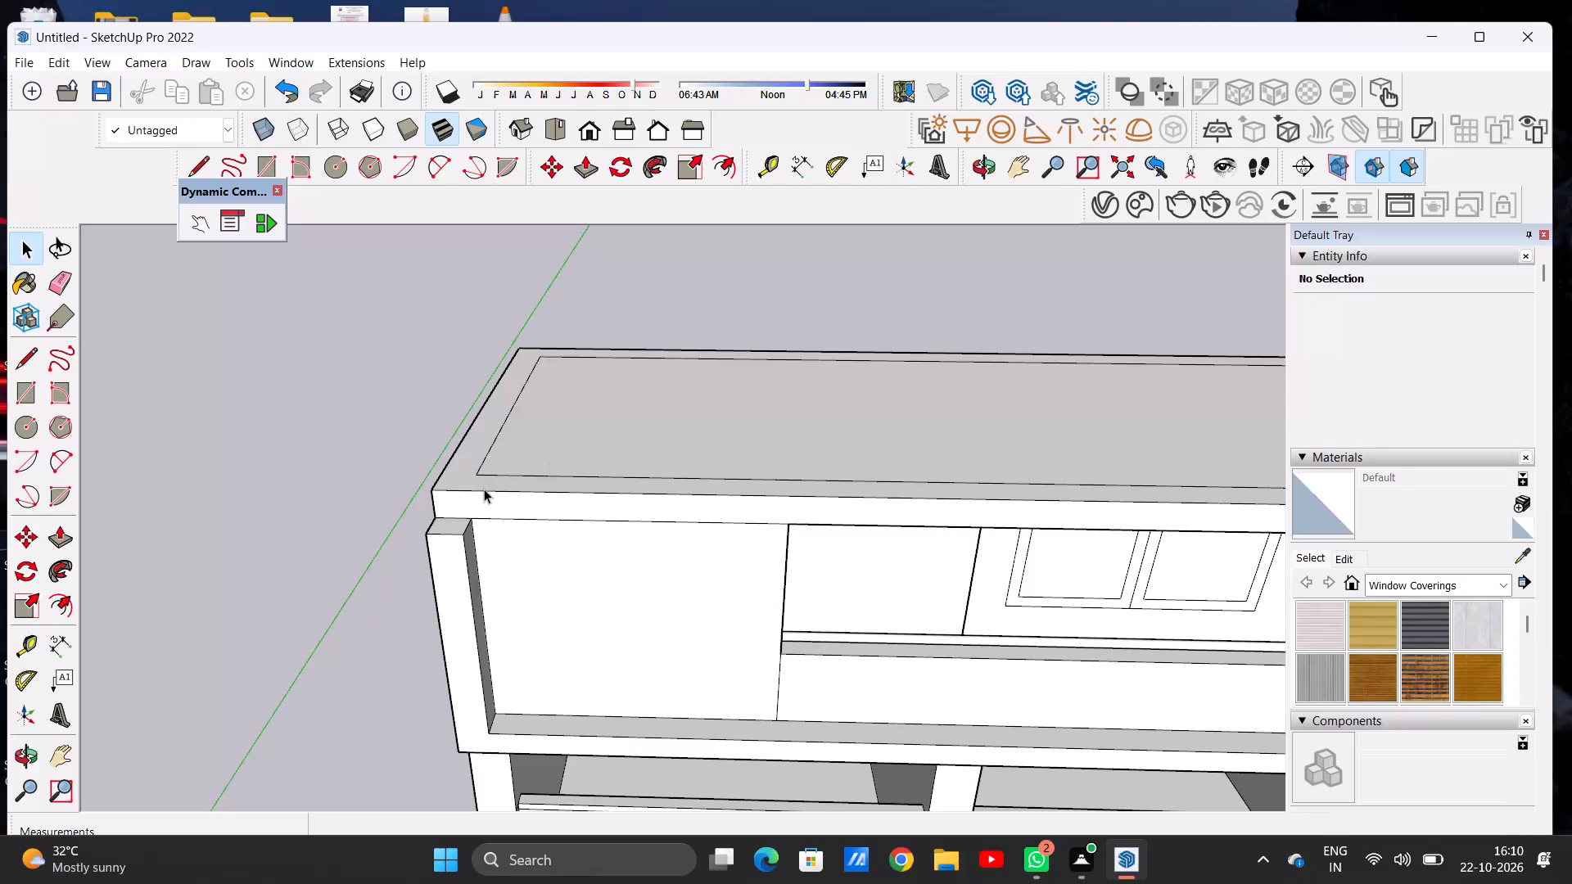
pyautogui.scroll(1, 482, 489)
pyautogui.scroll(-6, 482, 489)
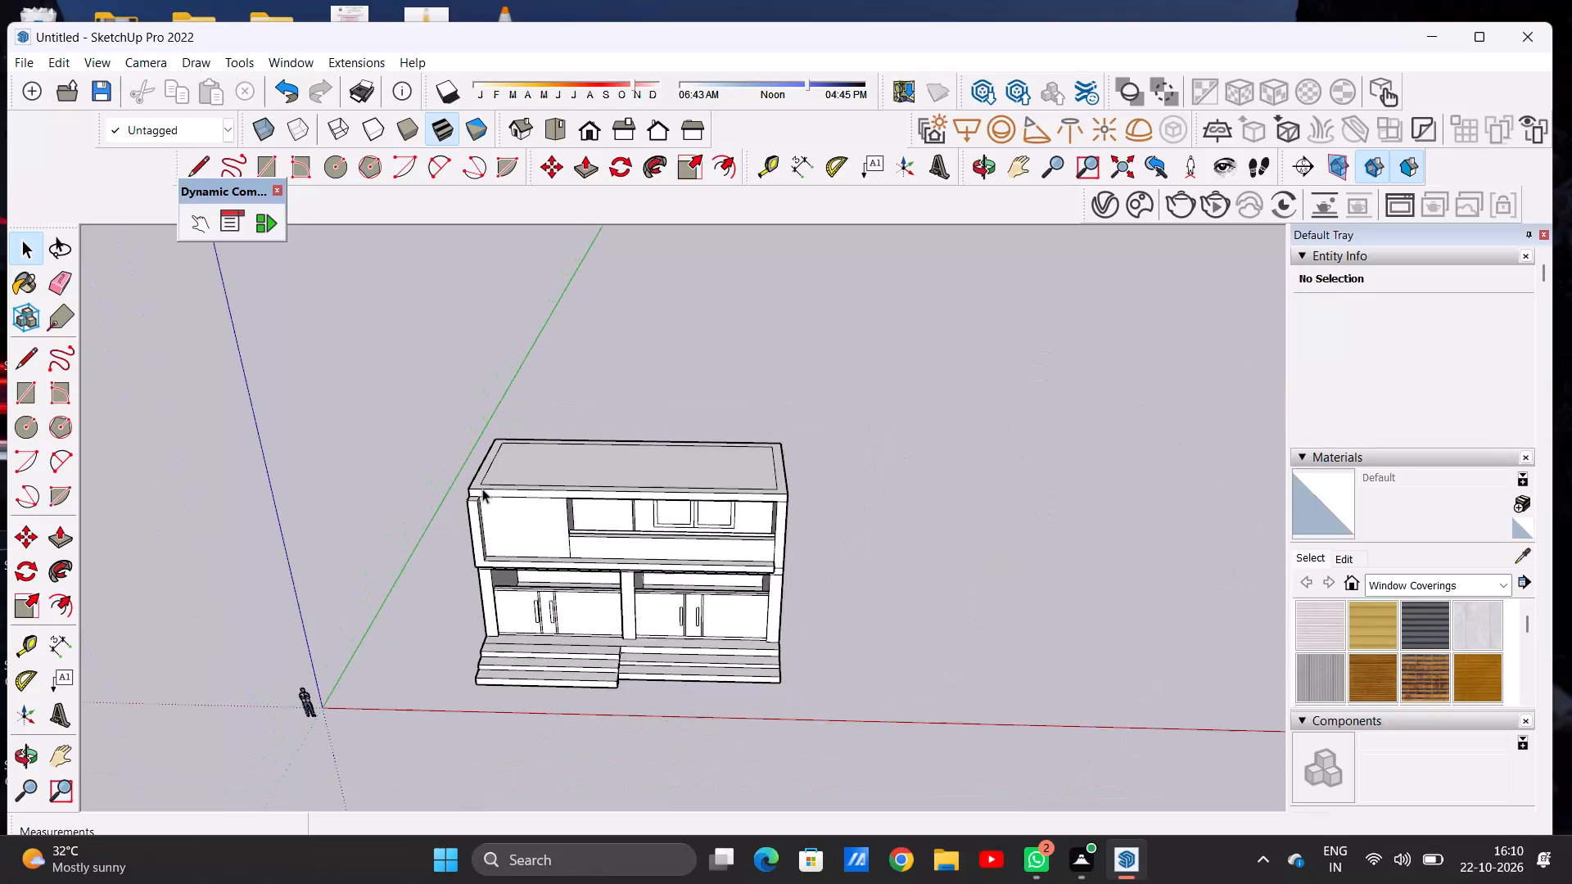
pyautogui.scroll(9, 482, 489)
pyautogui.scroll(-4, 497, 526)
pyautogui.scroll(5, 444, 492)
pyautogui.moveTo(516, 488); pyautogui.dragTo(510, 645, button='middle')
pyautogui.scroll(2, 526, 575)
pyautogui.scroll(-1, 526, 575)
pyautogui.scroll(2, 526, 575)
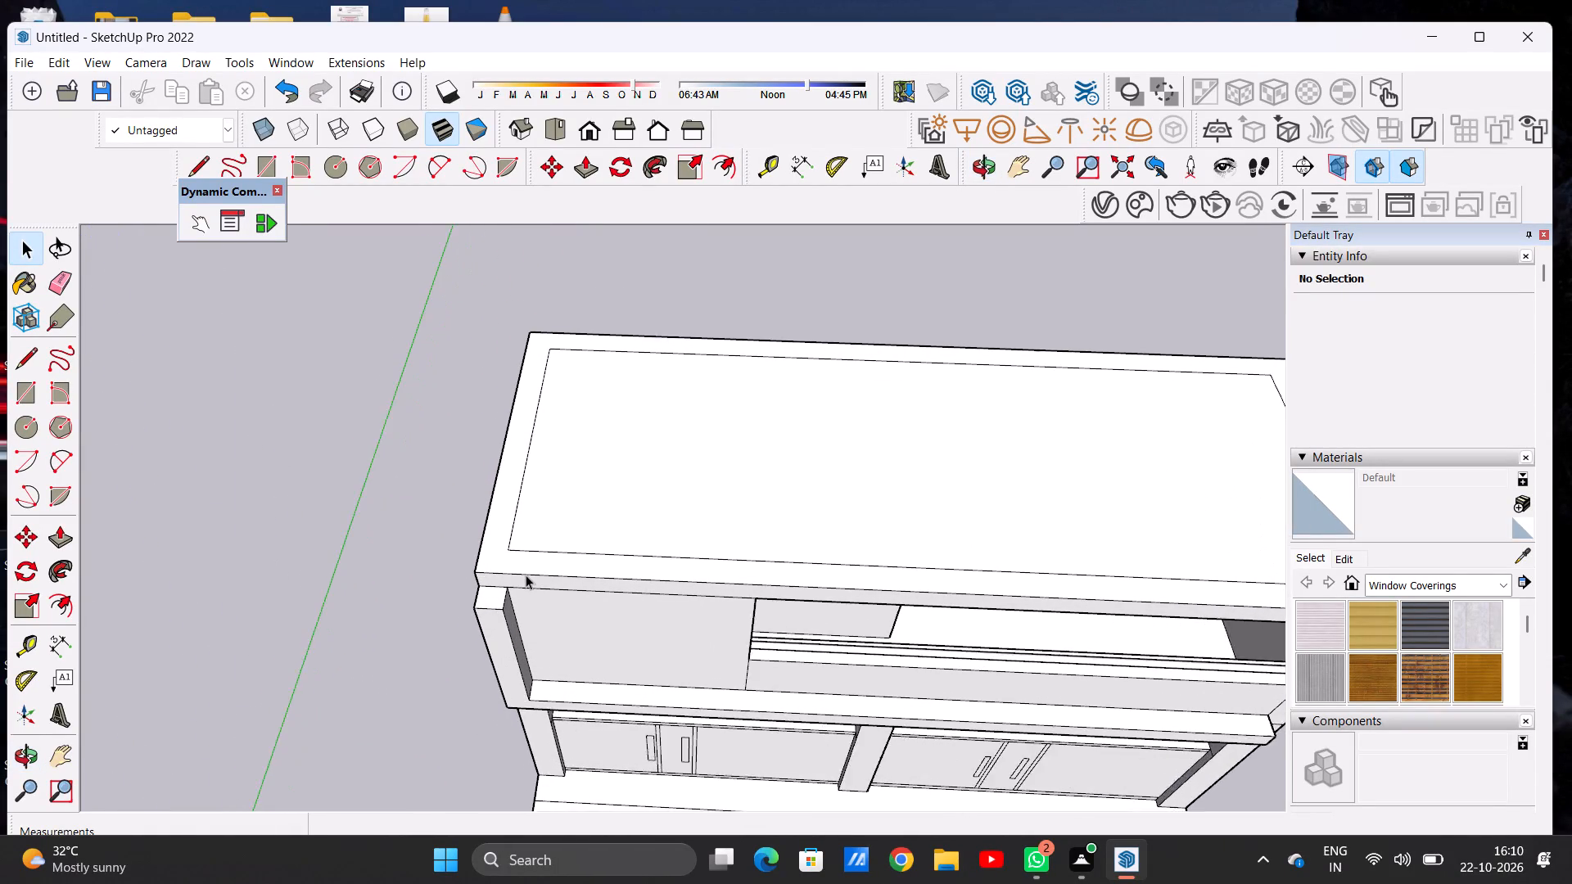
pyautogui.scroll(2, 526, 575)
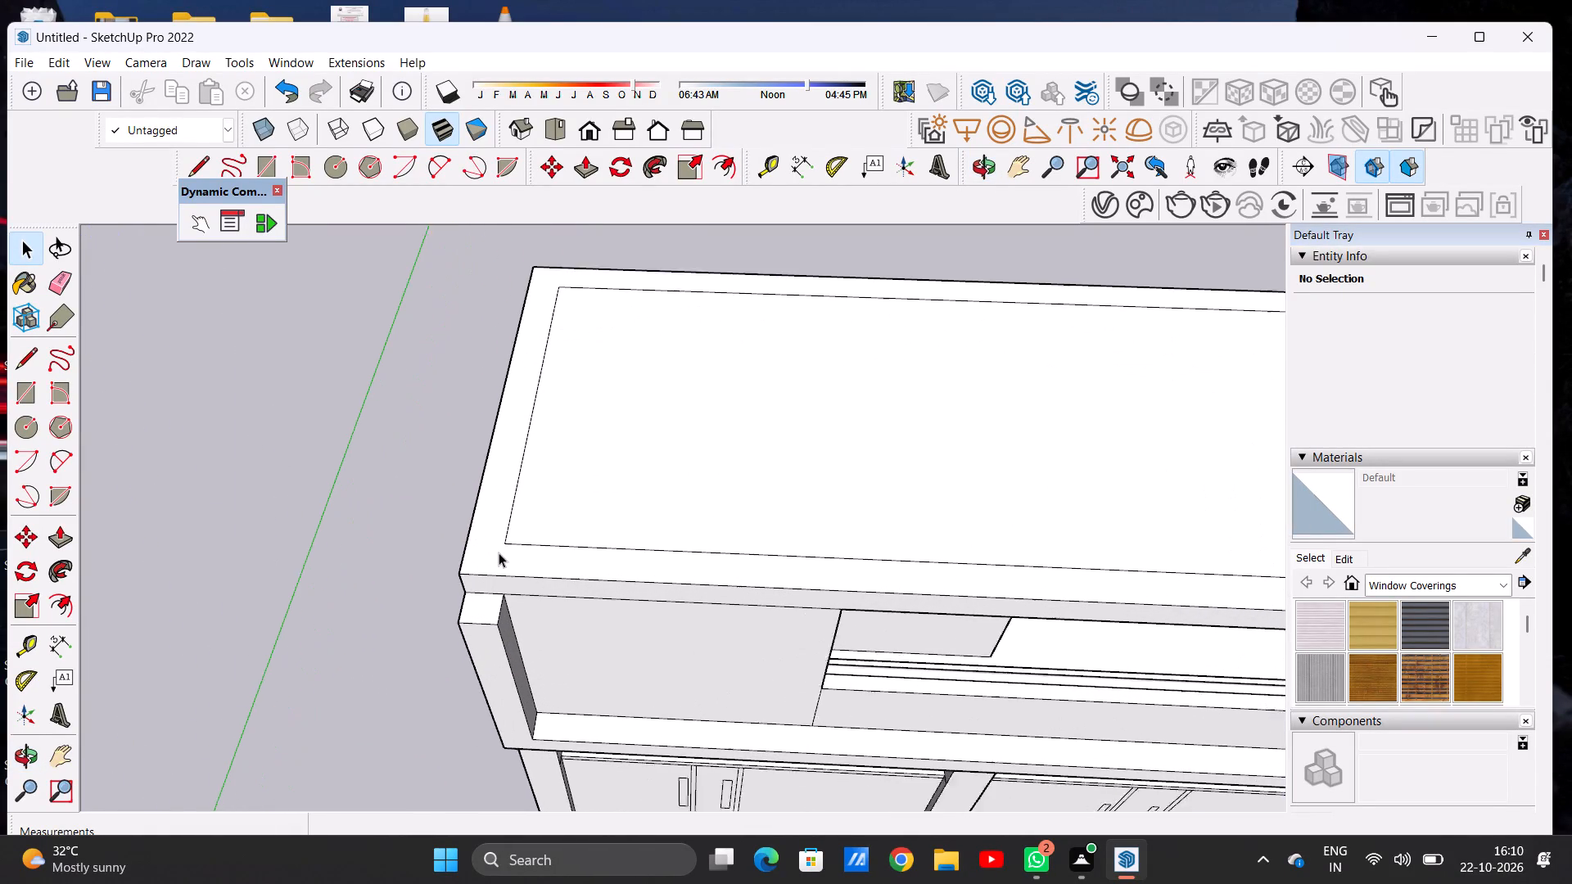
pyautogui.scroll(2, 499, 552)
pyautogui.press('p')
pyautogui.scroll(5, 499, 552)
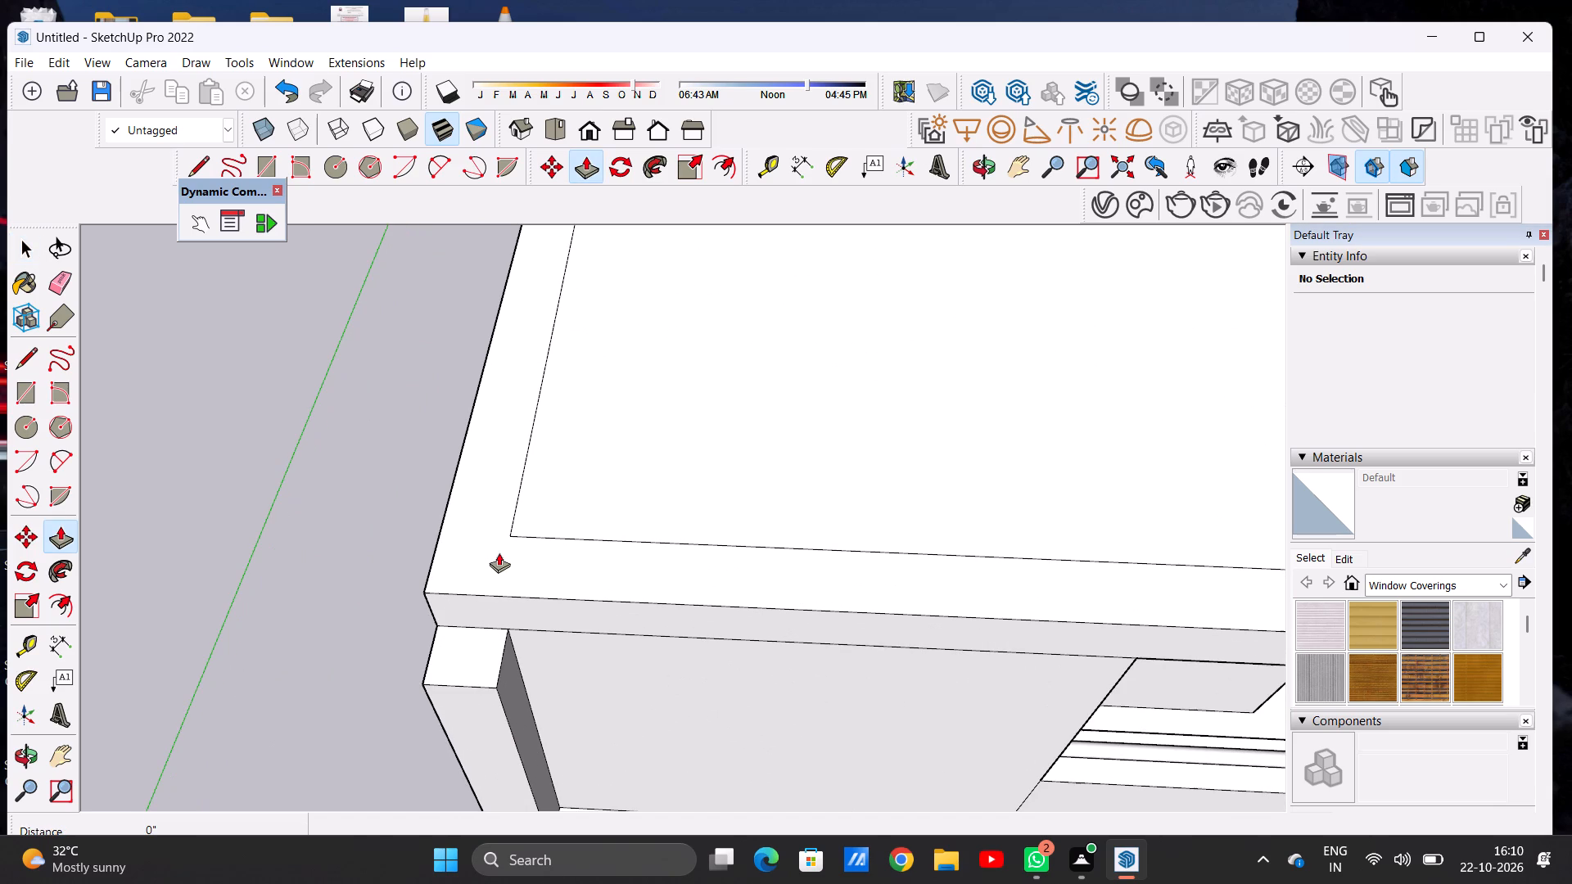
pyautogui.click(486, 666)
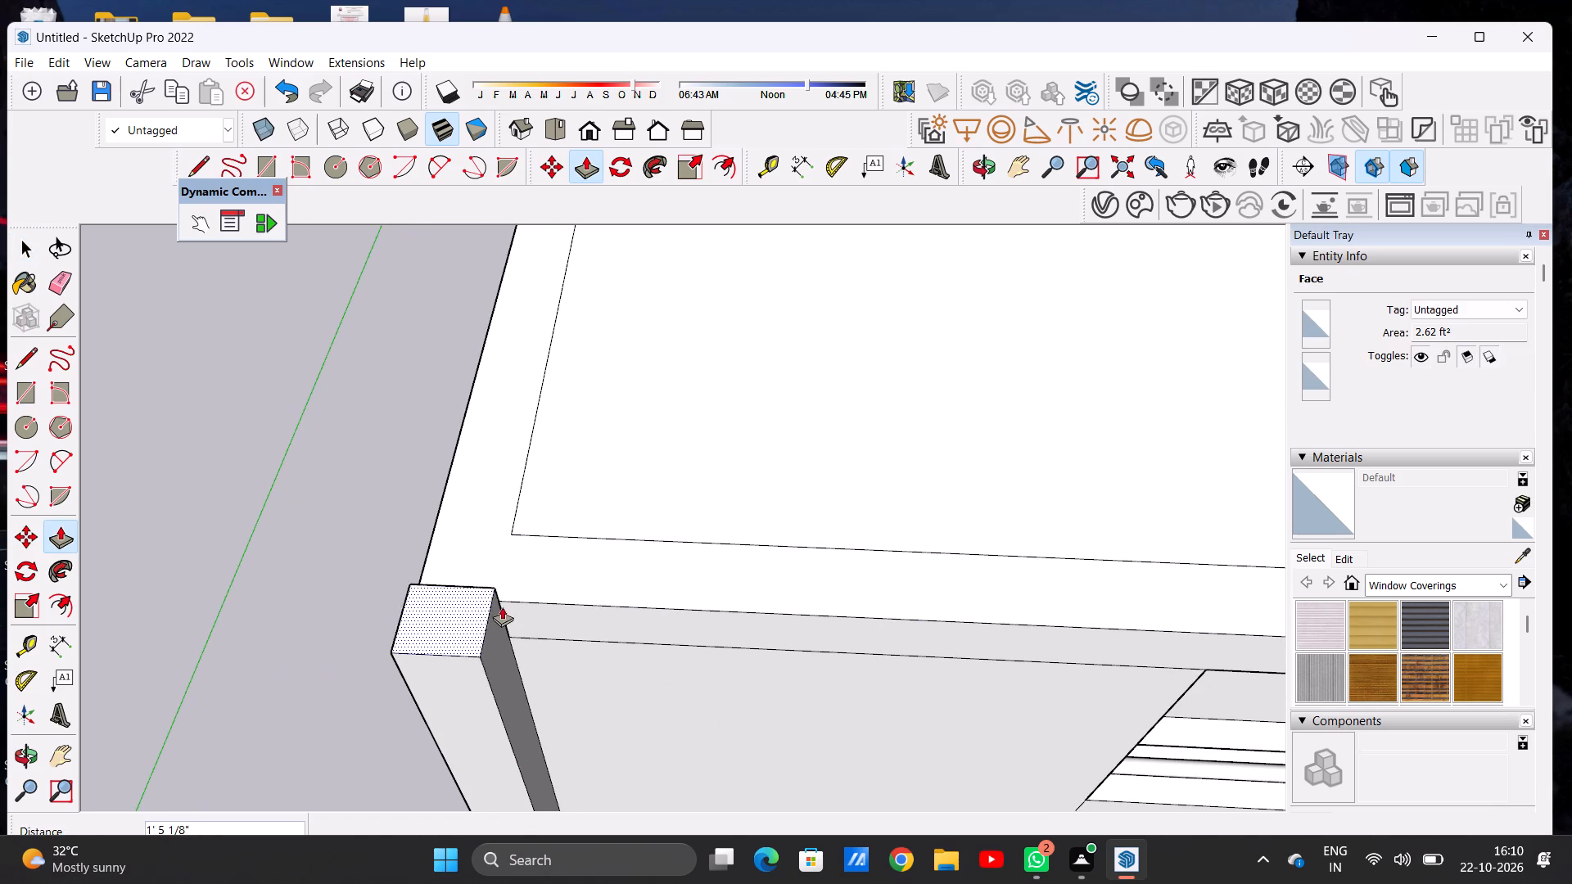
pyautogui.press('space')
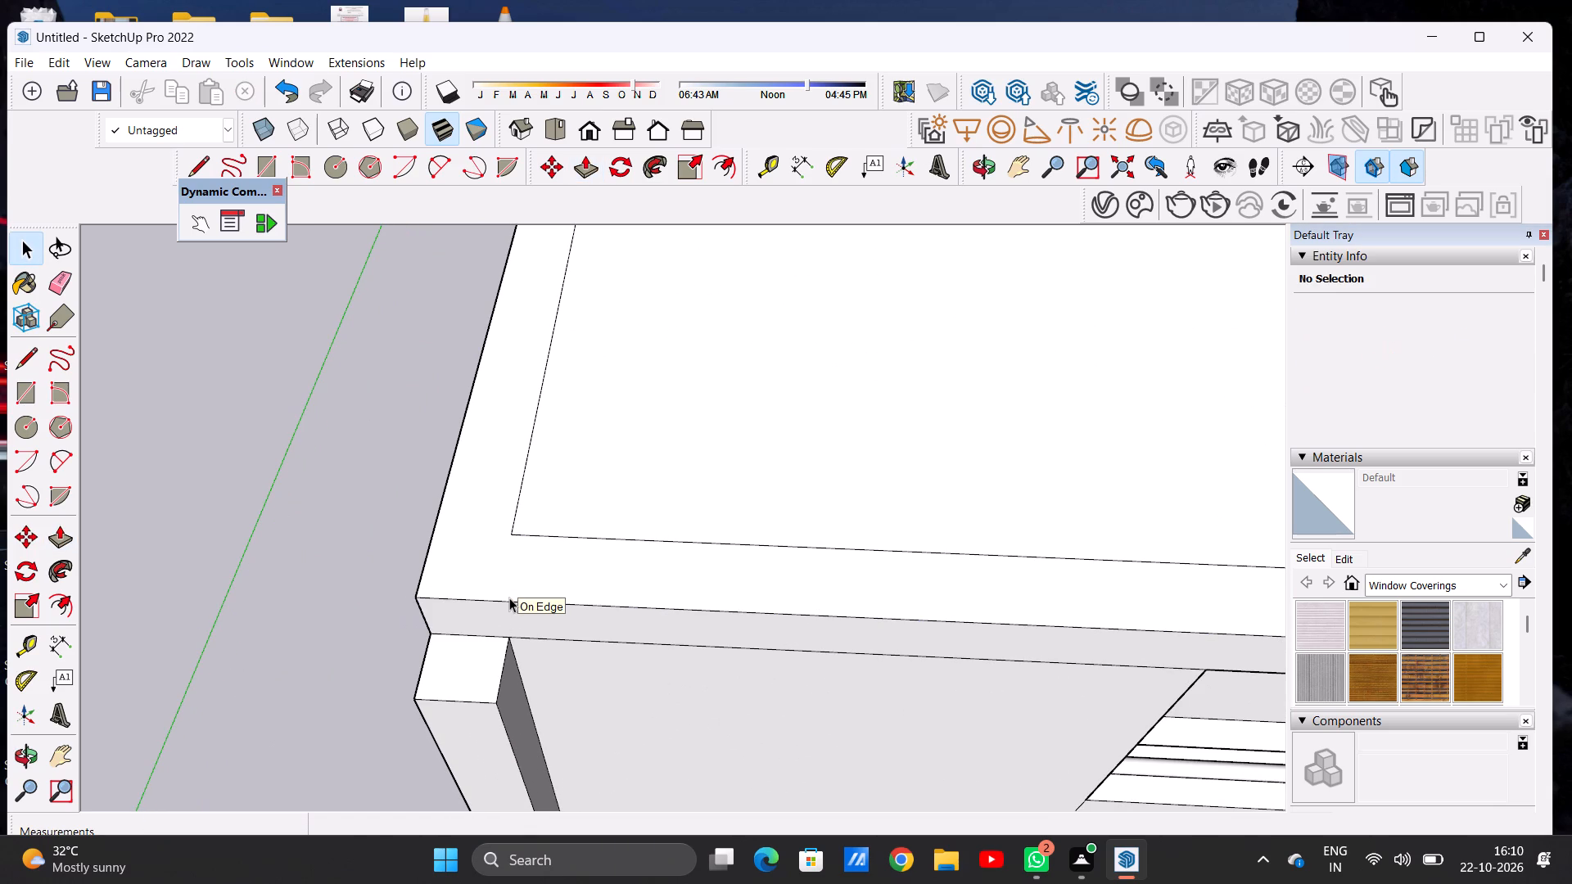
# Draw two short lines, each about 1' 8", from the inset rectangle's front corners to the front edge of the roof slab.
pyautogui.press('l')
pyautogui.click(512, 531)
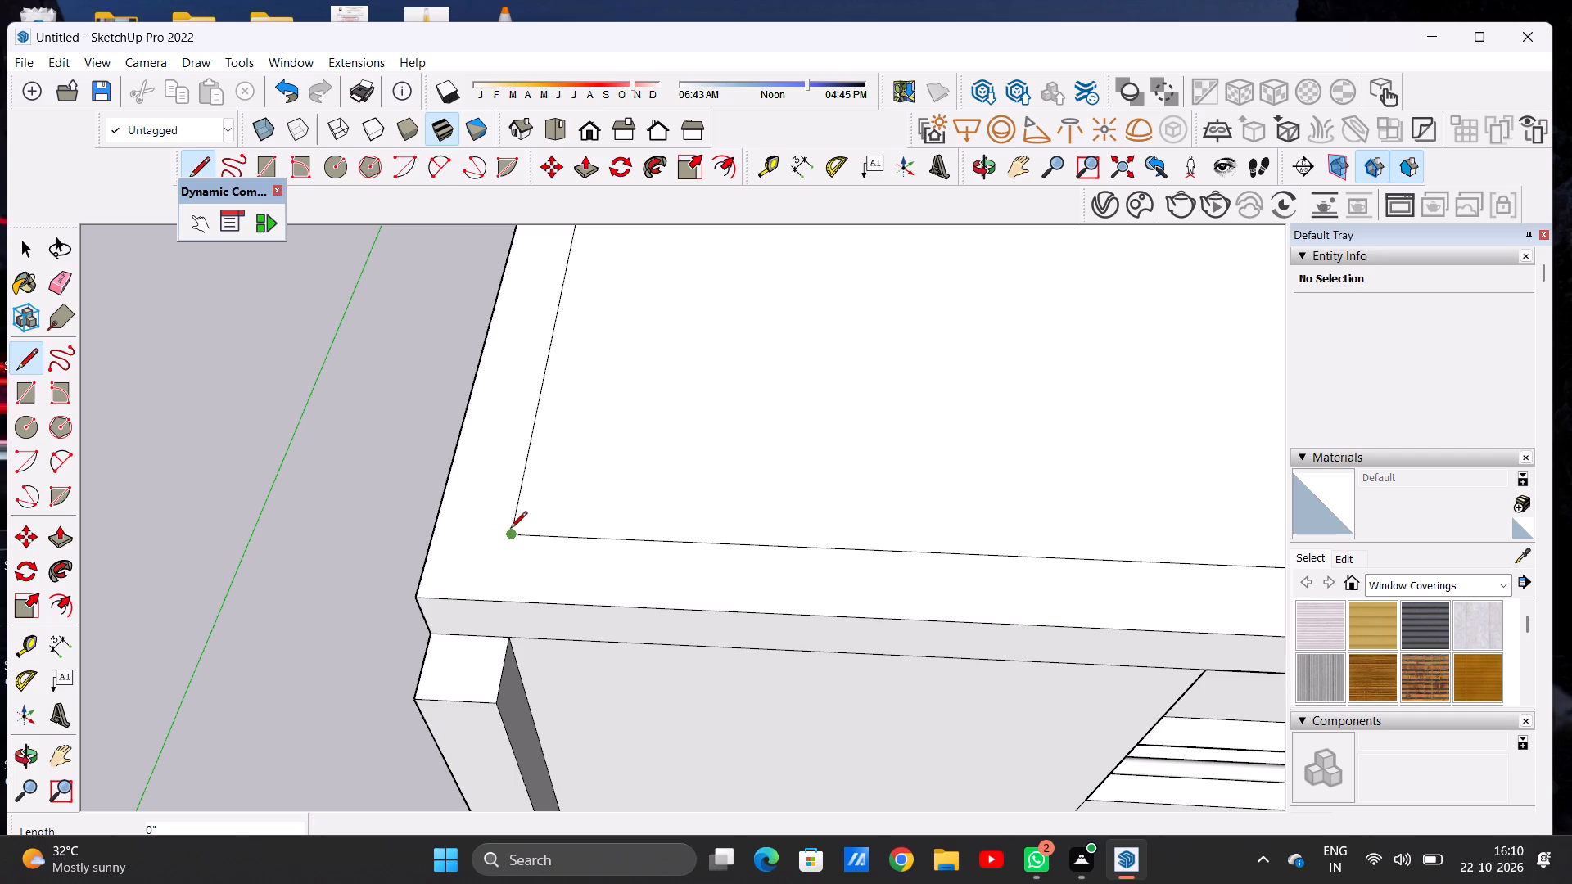
pyautogui.click(504, 596)
pyautogui.scroll(-8, 463, 536)
pyautogui.scroll(1, 463, 536)
pyautogui.scroll(-2, 478, 536)
pyautogui.scroll(1, 481, 538)
pyautogui.scroll(-4, 481, 538)
pyautogui.scroll(1, 481, 538)
pyautogui.scroll(-3, 481, 538)
pyautogui.scroll(1, 481, 538)
pyautogui.scroll(-1, 481, 538)
pyautogui.scroll(-8, 876, 483)
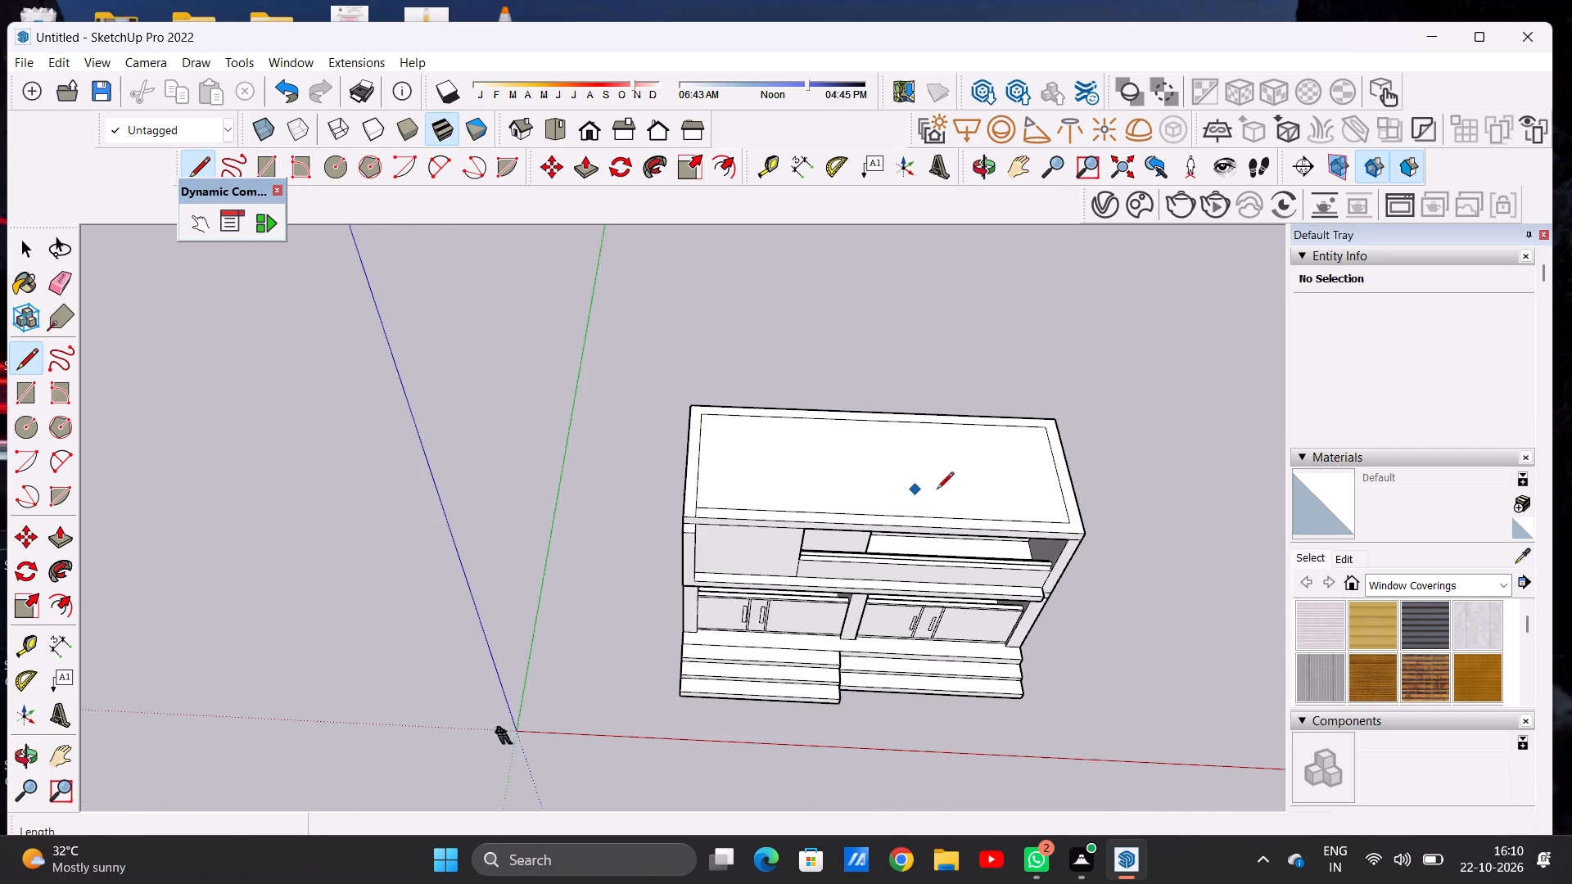
pyautogui.scroll(17, 1040, 499)
pyautogui.scroll(-1, 1148, 566)
pyautogui.scroll(1, 1148, 566)
pyautogui.scroll(-1, 1148, 566)
pyautogui.scroll(2, 1148, 566)
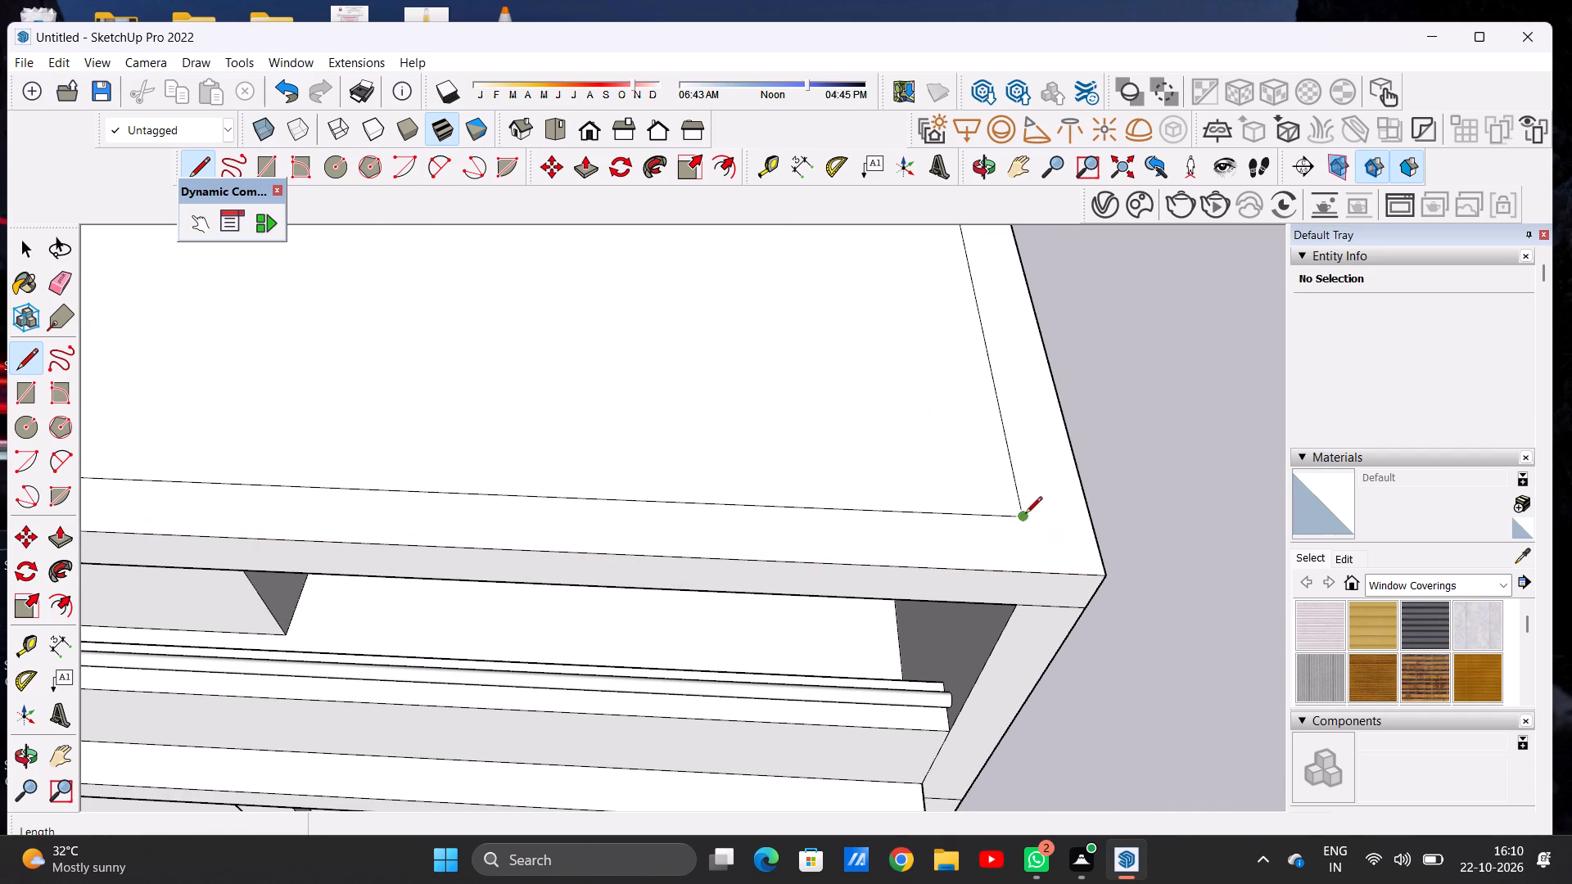
pyautogui.click(1023, 513)
pyautogui.click(1037, 569)
pyautogui.press('space')
# Draw a line about 49' 9 1/2" long across the roof slab, from the midpoint of one inset side line to the opposite side line.
pyautogui.scroll(-20, 899, 539)
pyautogui.scroll(-6, 899, 539)
pyautogui.scroll(6, 946, 516)
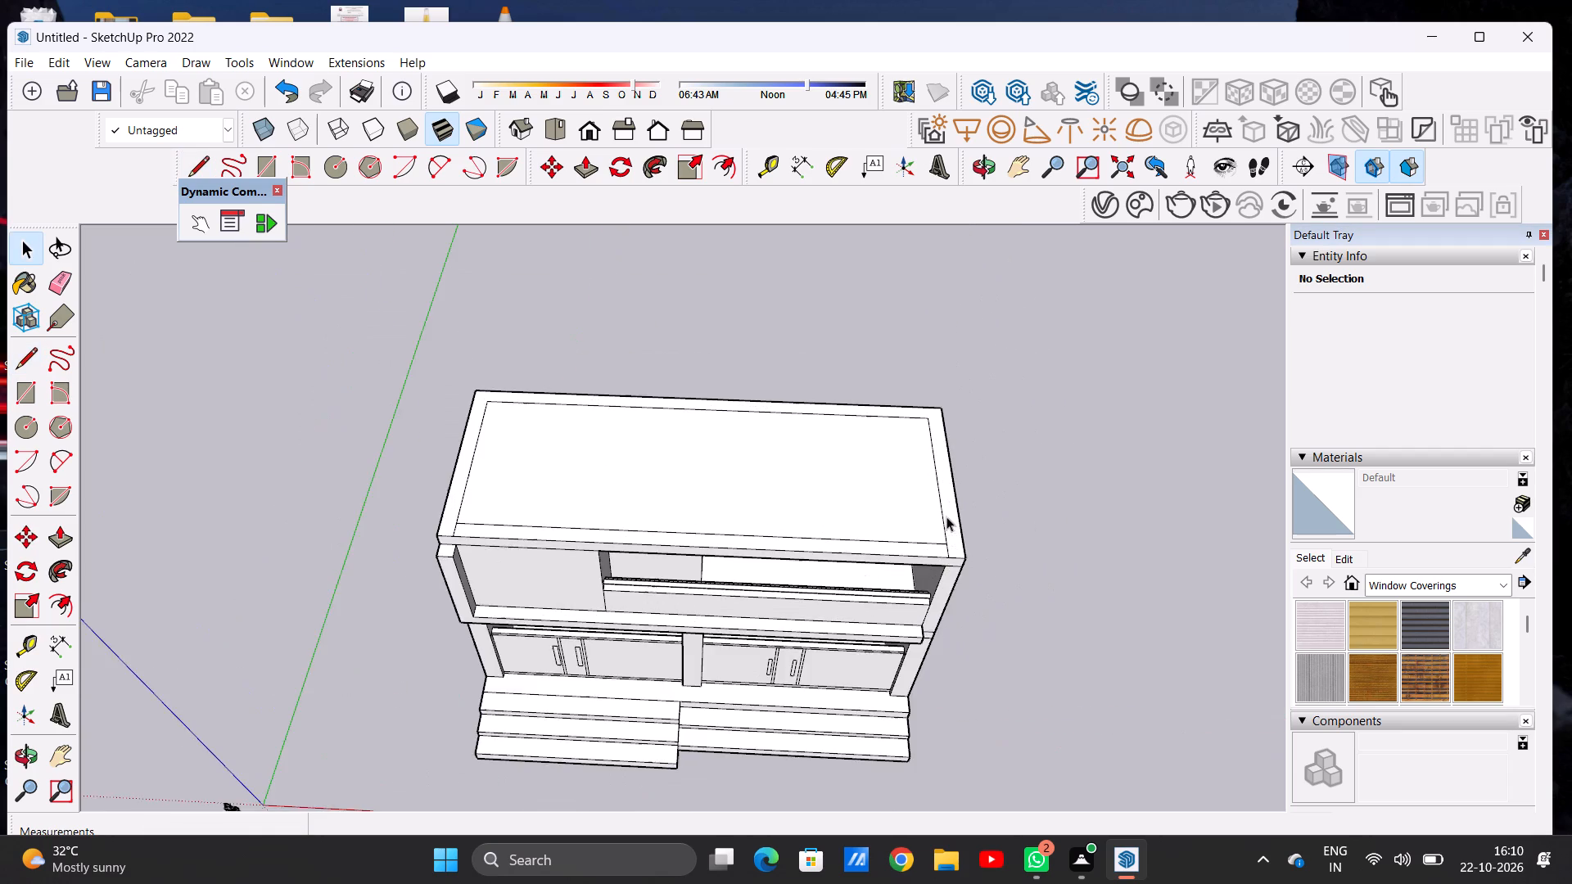
pyautogui.scroll(6, 946, 516)
pyautogui.moveTo(716, 474); pyautogui.dragTo(716, 603, button='middle')
pyautogui.scroll(-3, 851, 482)
pyautogui.scroll(1, 851, 482)
pyautogui.scroll(-3, 851, 482)
pyautogui.scroll(1, 721, 521)
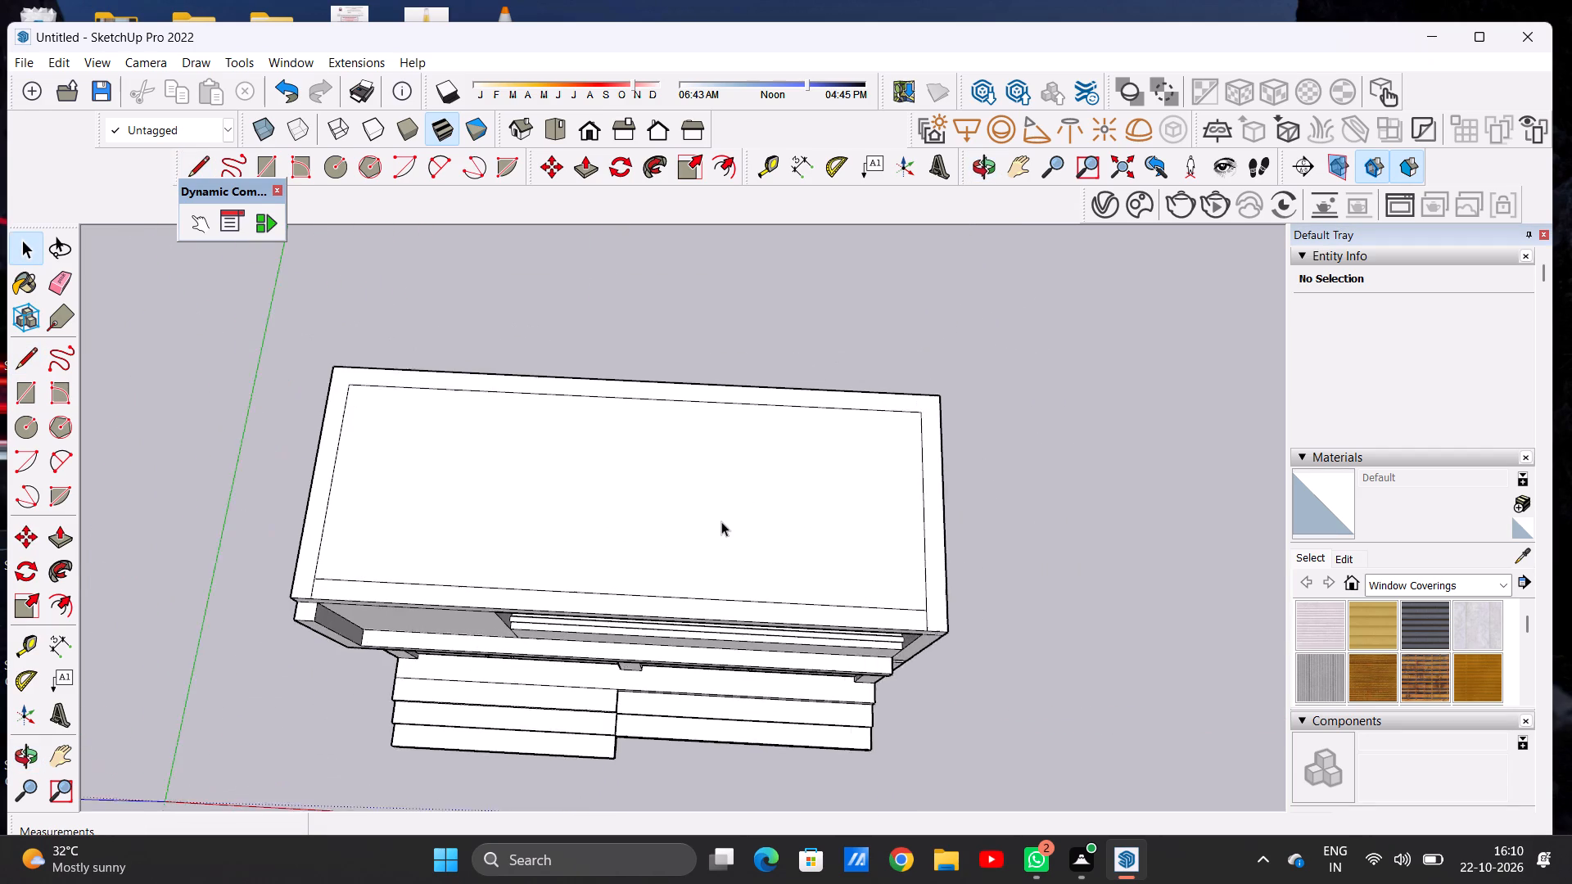
pyautogui.scroll(3, 721, 521)
pyautogui.press('l')
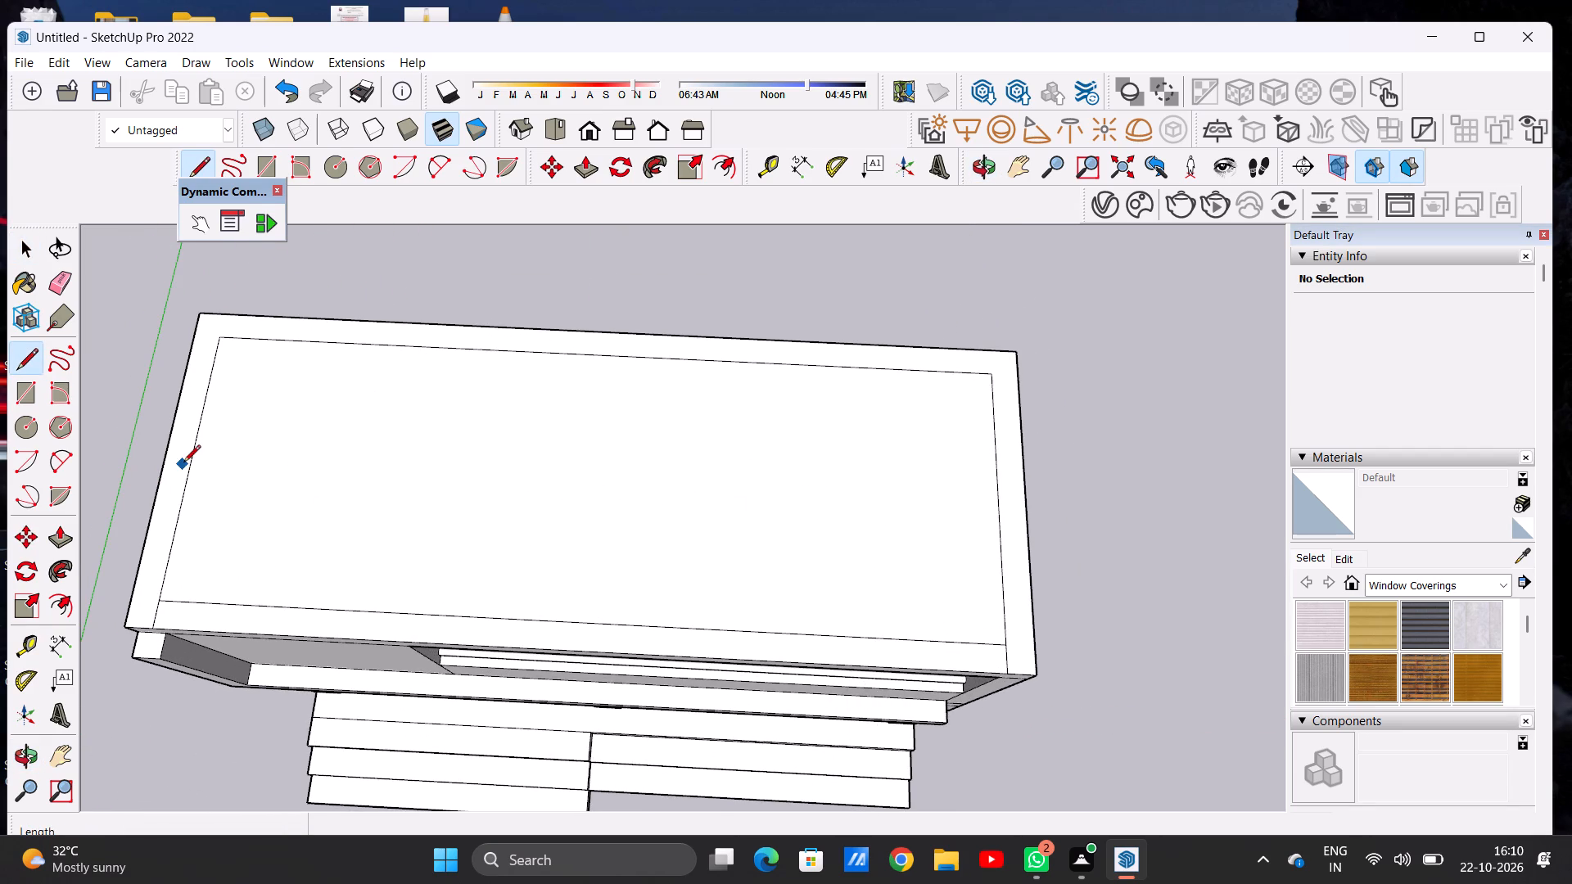
pyautogui.click(188, 459)
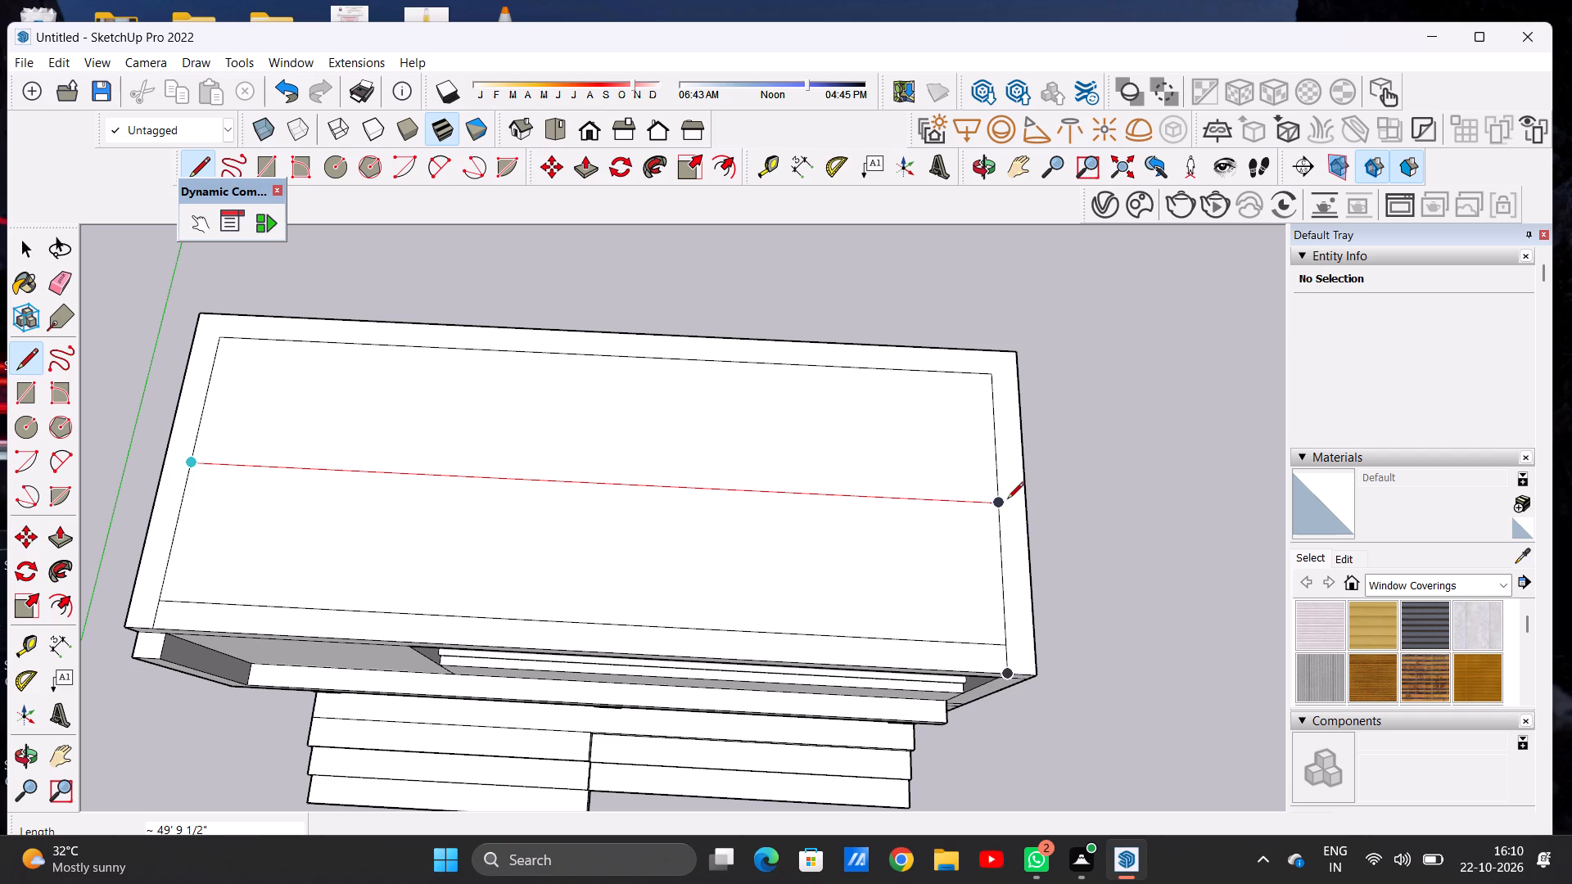
pyautogui.click(1004, 500)
# Draw a second parallel line about 49' 9 1/2" long across the slab, just in front of the midpoint line, to outline a narrow strip.
pyautogui.scroll(4, 526, 503)
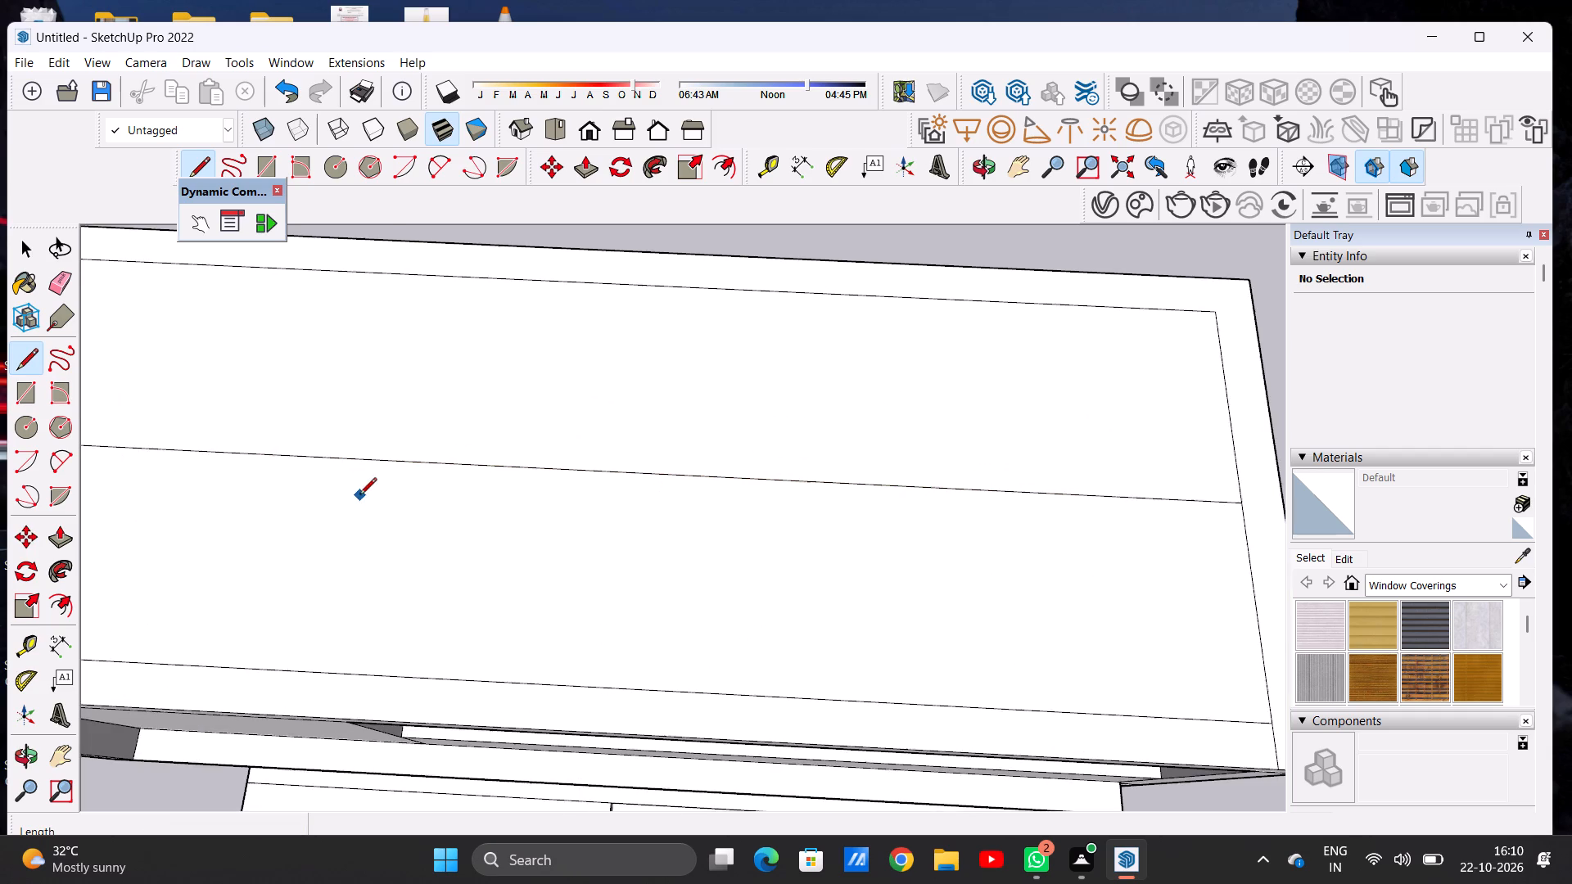
pyautogui.scroll(-2, 360, 496)
pyautogui.scroll(1, 363, 496)
pyautogui.scroll(-4, 363, 496)
pyautogui.scroll(6, 140, 494)
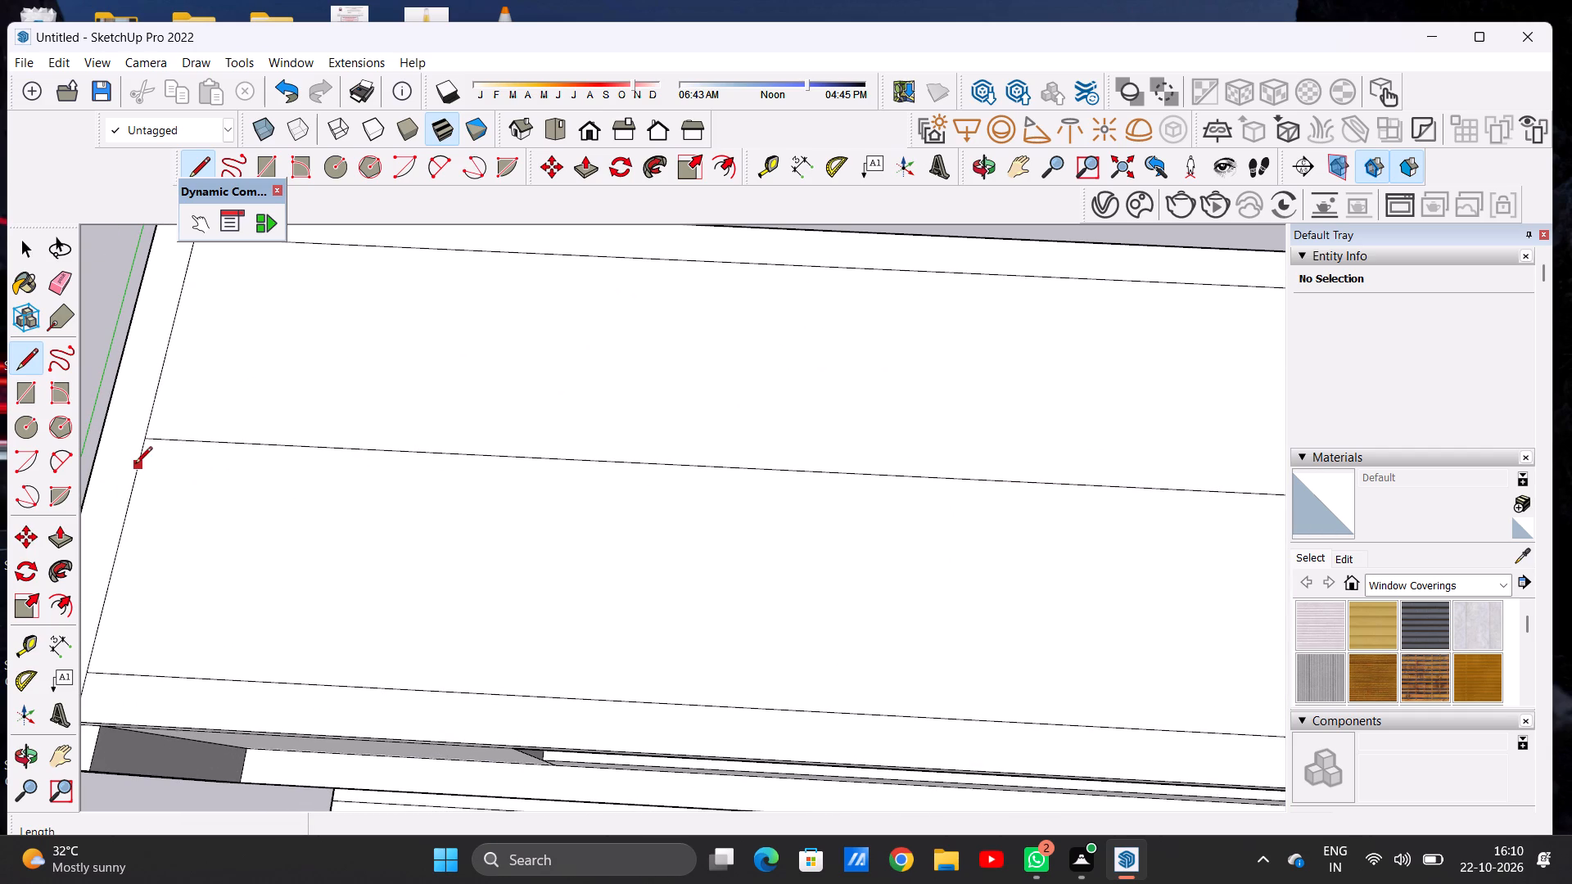
pyautogui.click(135, 472)
pyautogui.scroll(-8, 378, 534)
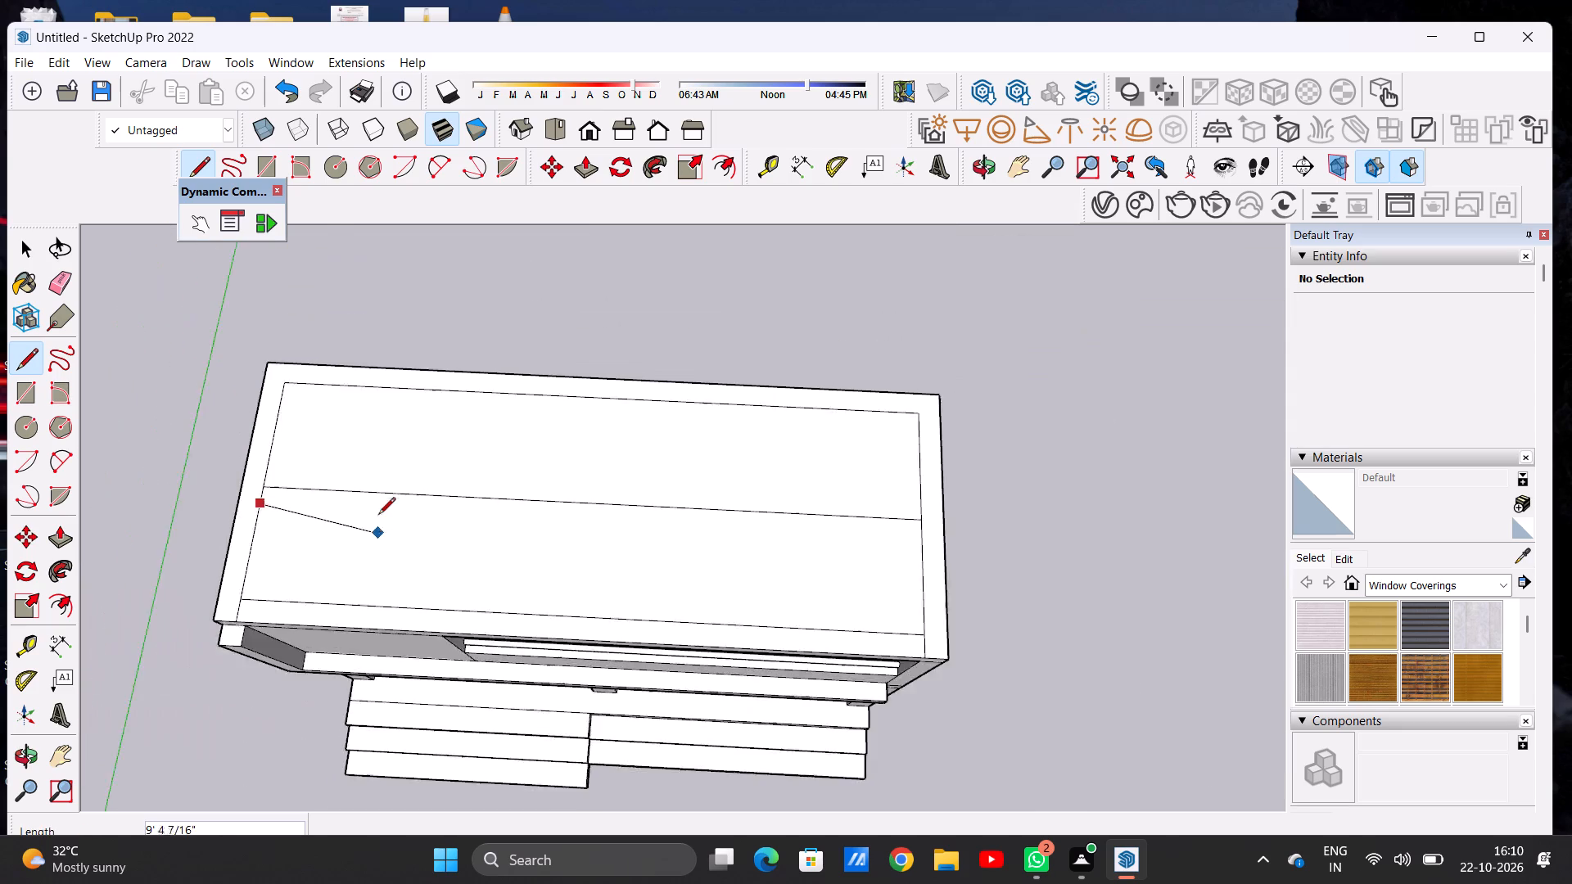
pyautogui.scroll(-7, 378, 516)
pyautogui.scroll(6, 700, 540)
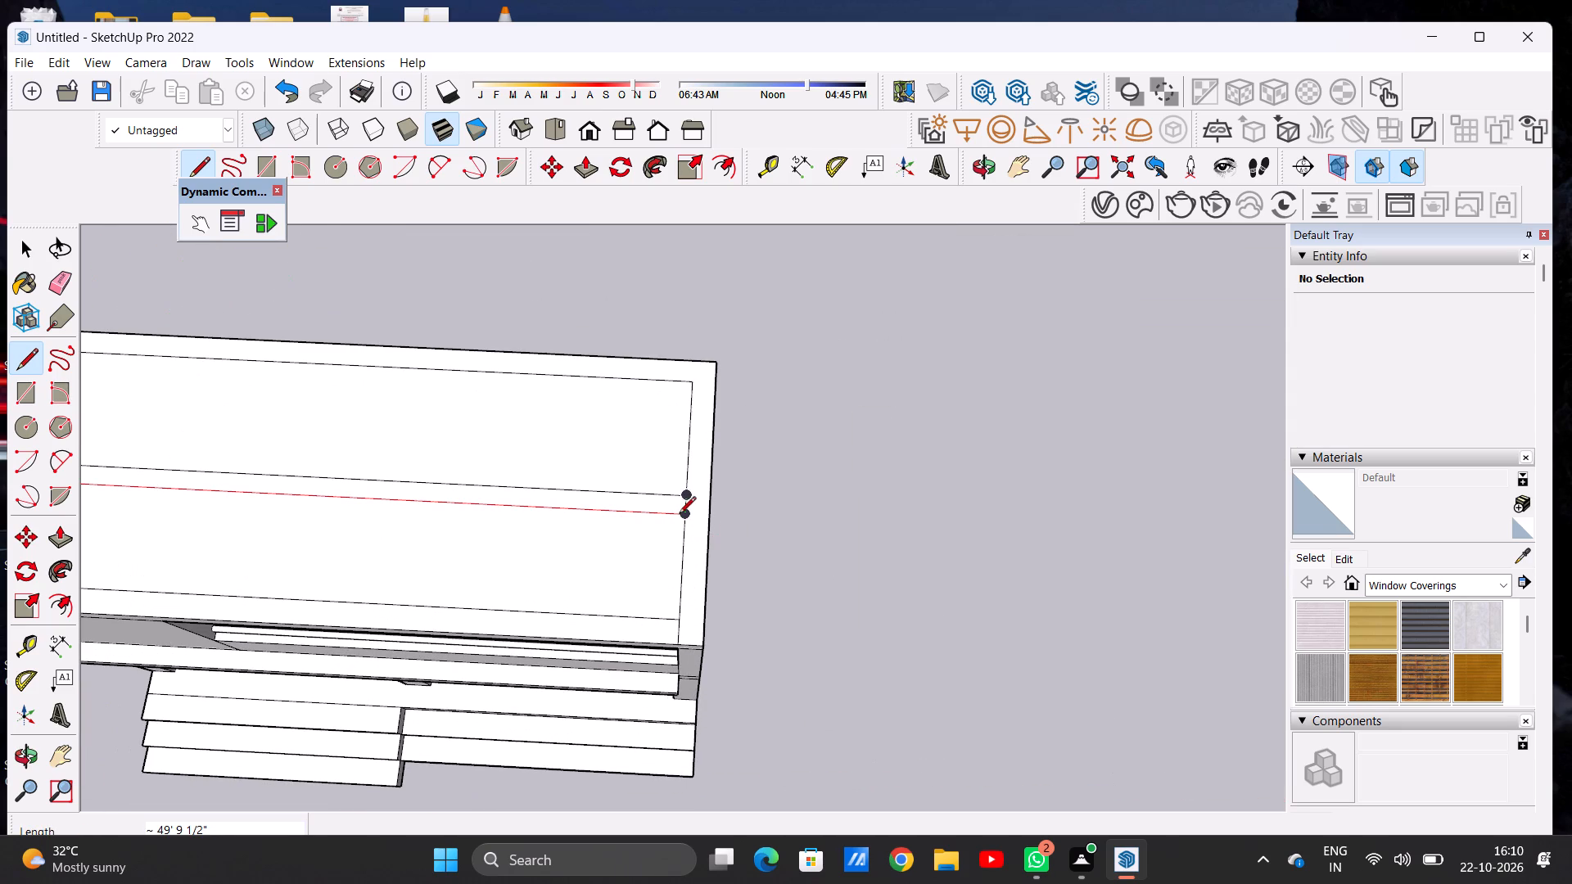
pyautogui.click(684, 516)
pyautogui.press('space')
# Push/Pull the U-shaped border strip along the slab's back and sides up 10' to form the upper-storey walls.
pyautogui.scroll(-13, 729, 543)
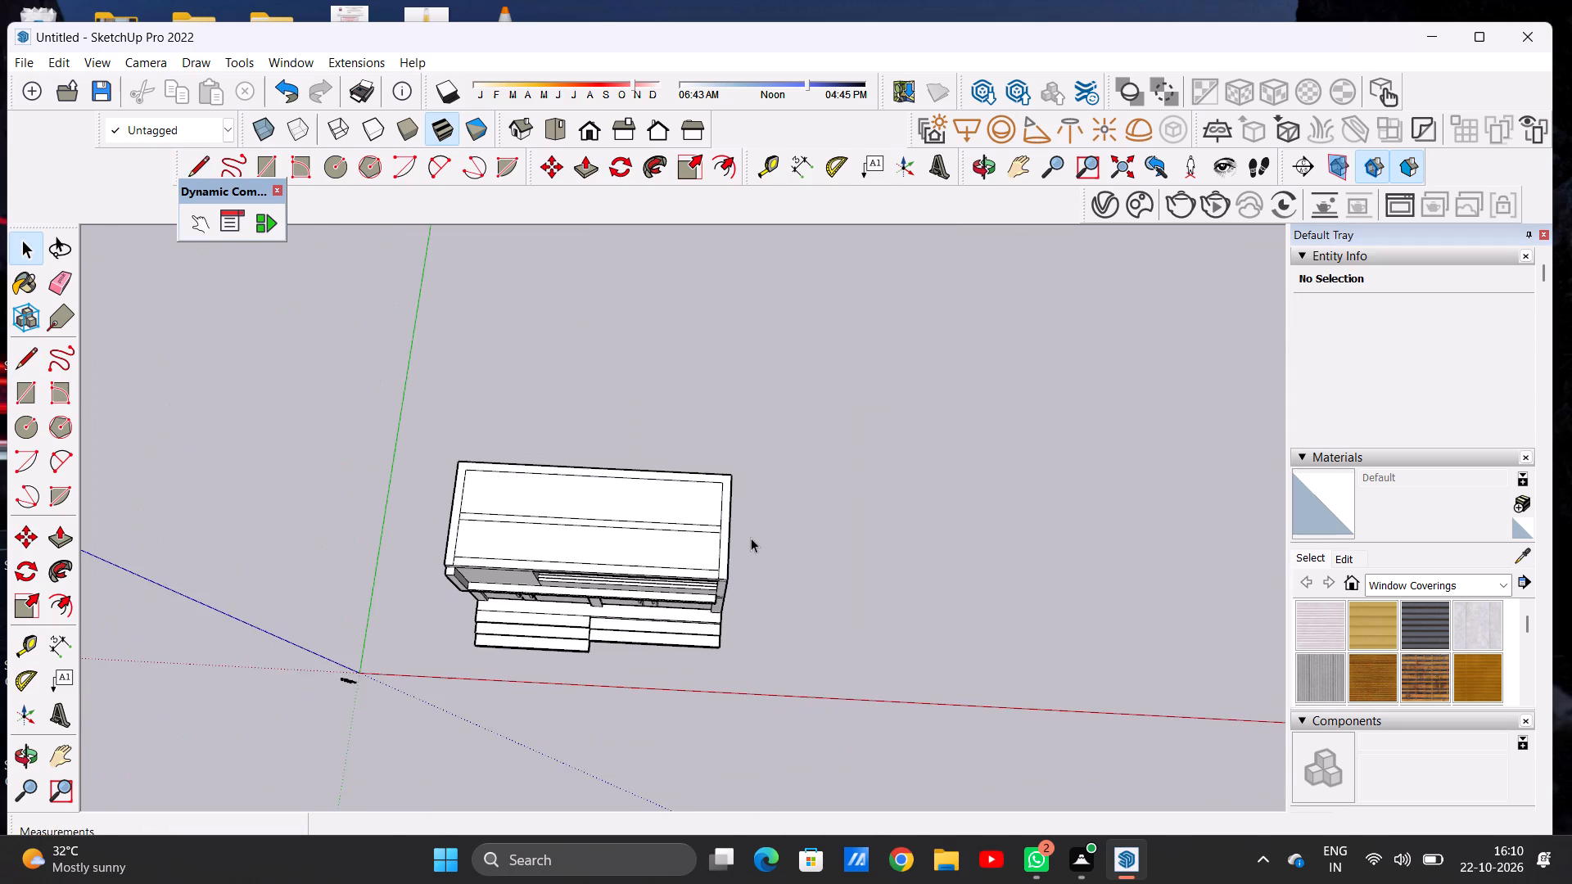
pyautogui.scroll(-1, 751, 538)
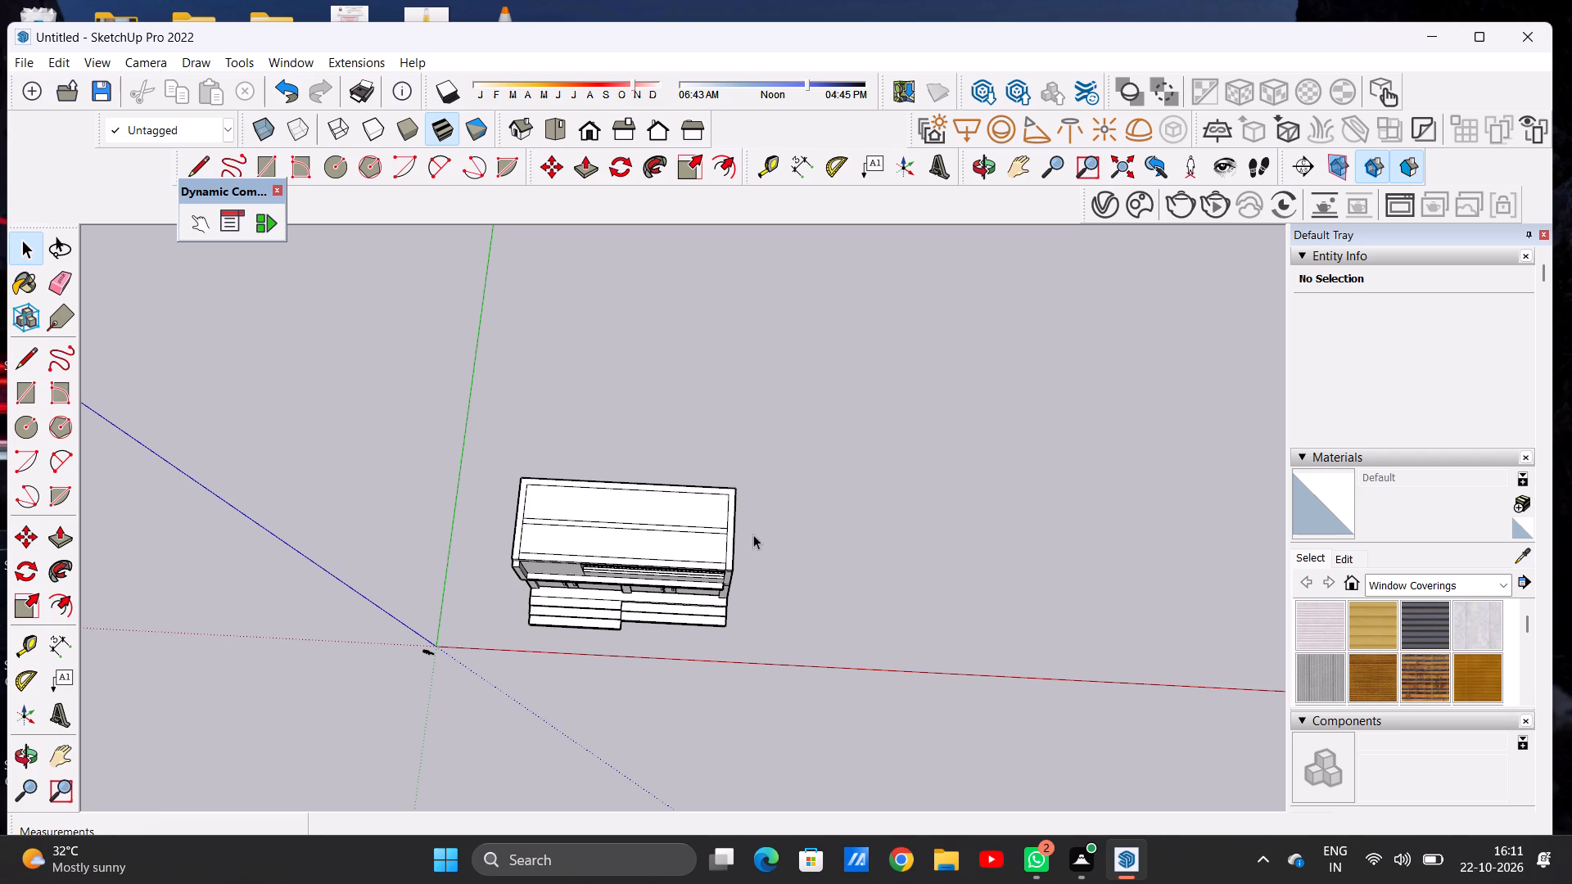
pyautogui.scroll(-9, 592, 536)
pyautogui.scroll(5, 592, 536)
pyautogui.scroll(20, 592, 536)
pyautogui.scroll(8, 592, 536)
pyautogui.scroll(-1, 590, 536)
pyautogui.scroll(2, 590, 536)
pyautogui.scroll(-9, 590, 537)
pyautogui.moveTo(666, 548); pyautogui.dragTo(676, 462, button='middle')
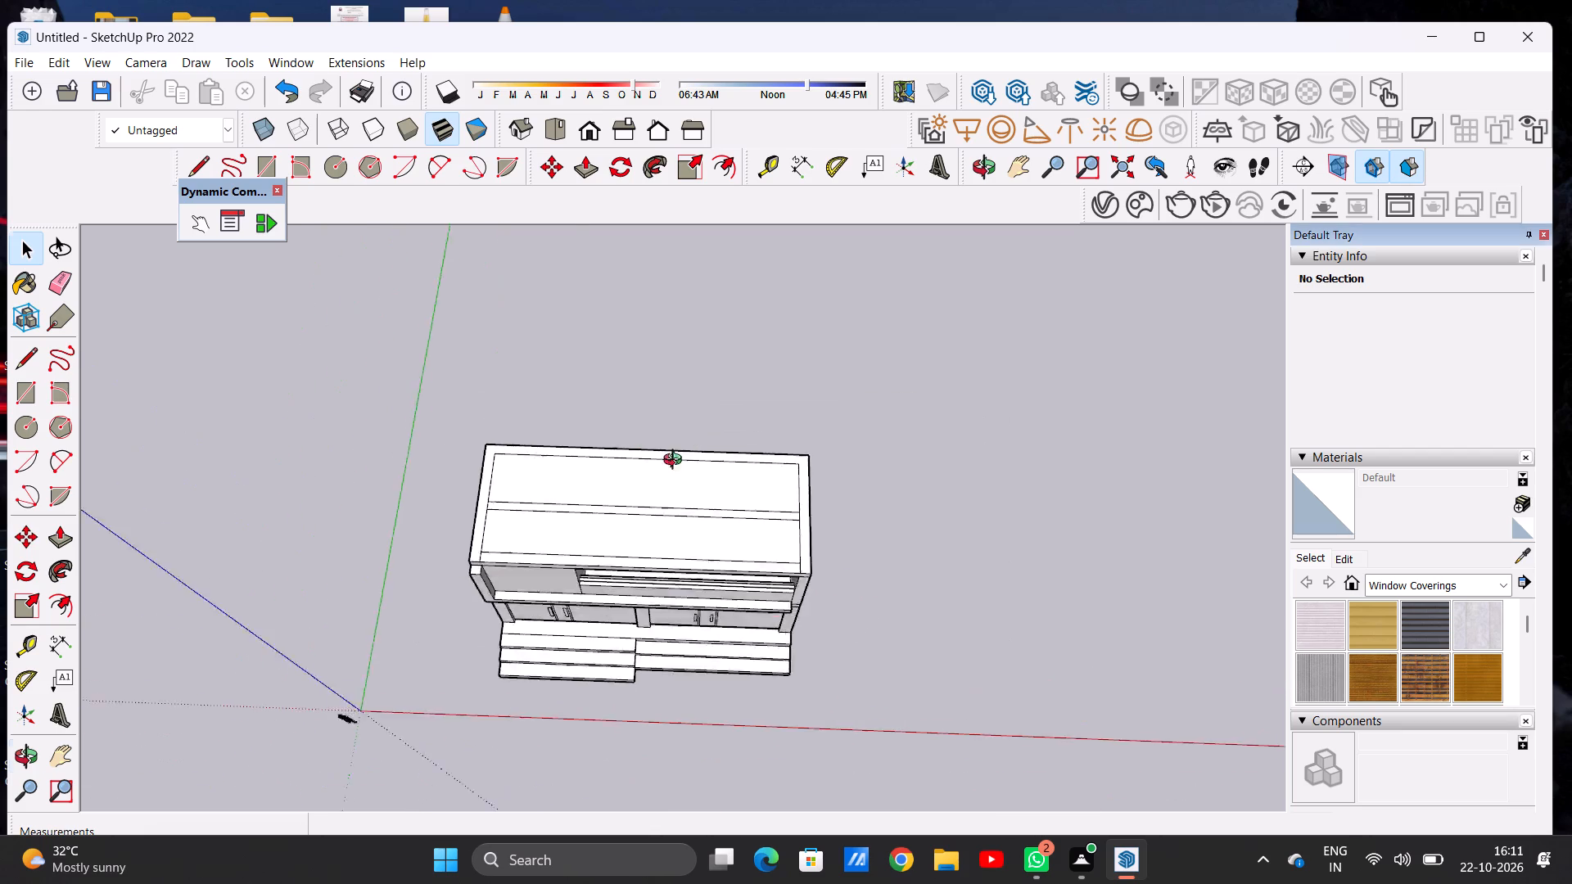
pyautogui.moveTo(676, 462); pyautogui.dragTo(675, 275, button='middle')
pyautogui.scroll(7, 626, 481)
pyautogui.scroll(5, 334, 545)
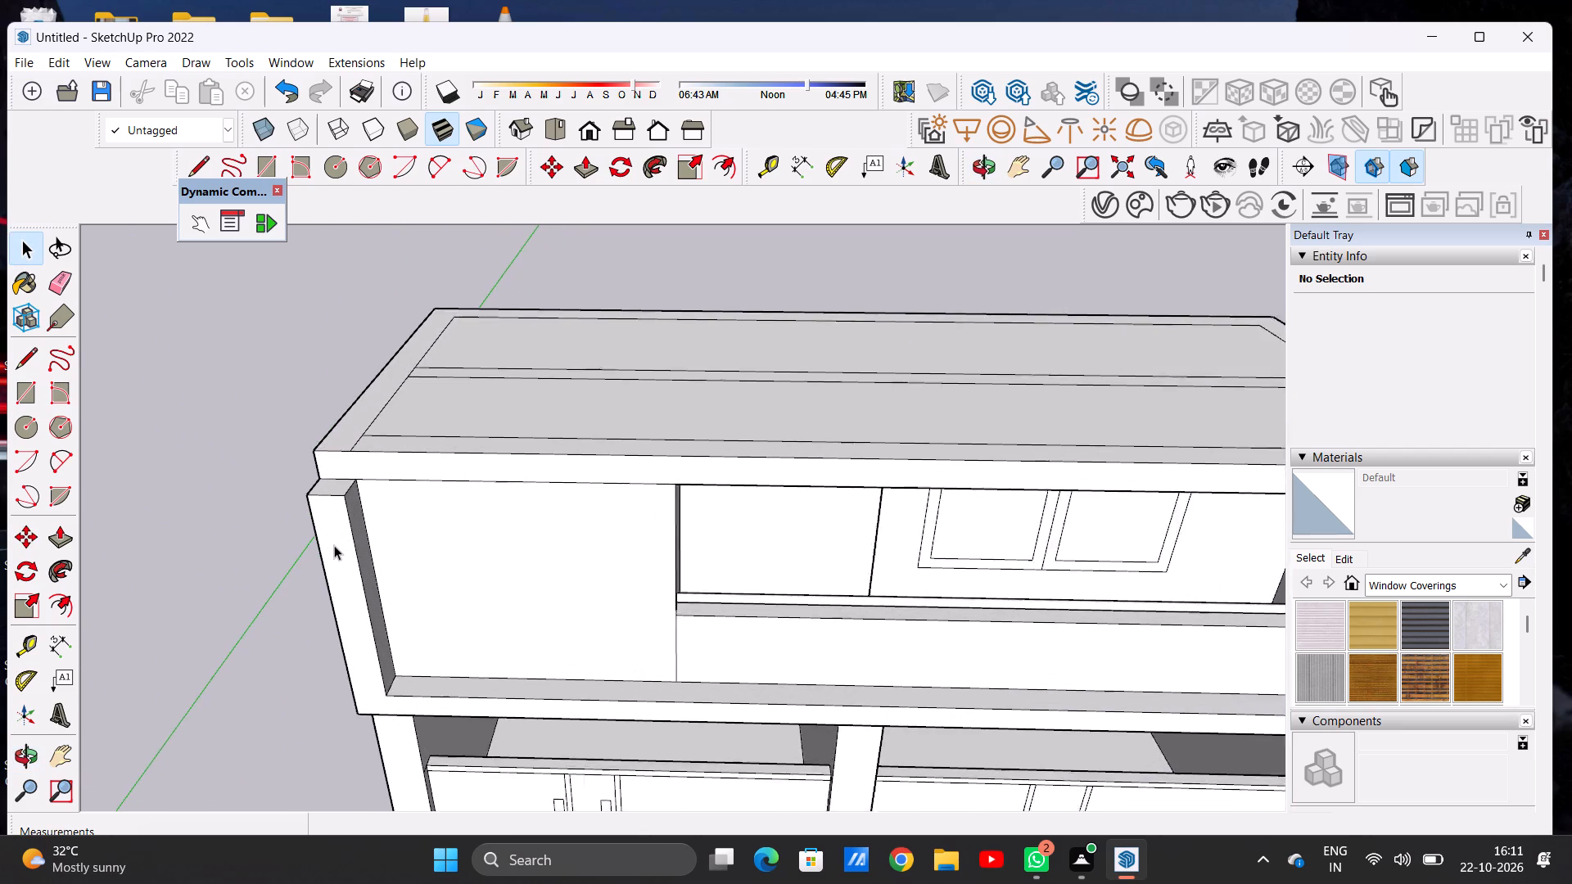
pyautogui.scroll(2, 334, 545)
pyautogui.scroll(-14, 493, 430)
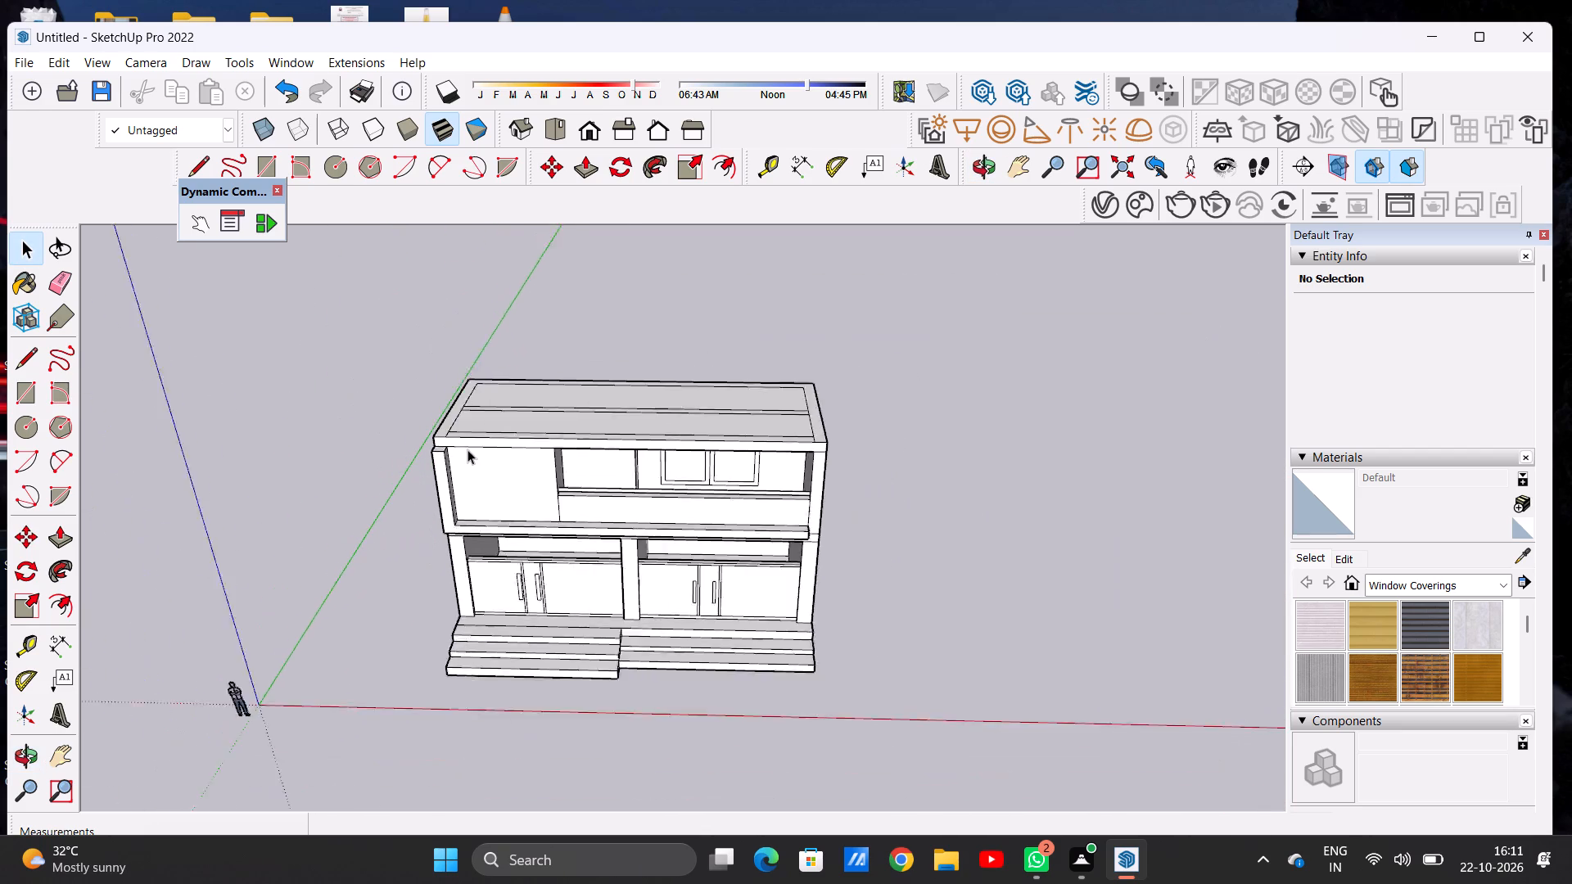
pyautogui.scroll(-2, 468, 449)
pyautogui.scroll(7, 773, 425)
pyautogui.scroll(-1, 728, 450)
pyautogui.scroll(4, 728, 450)
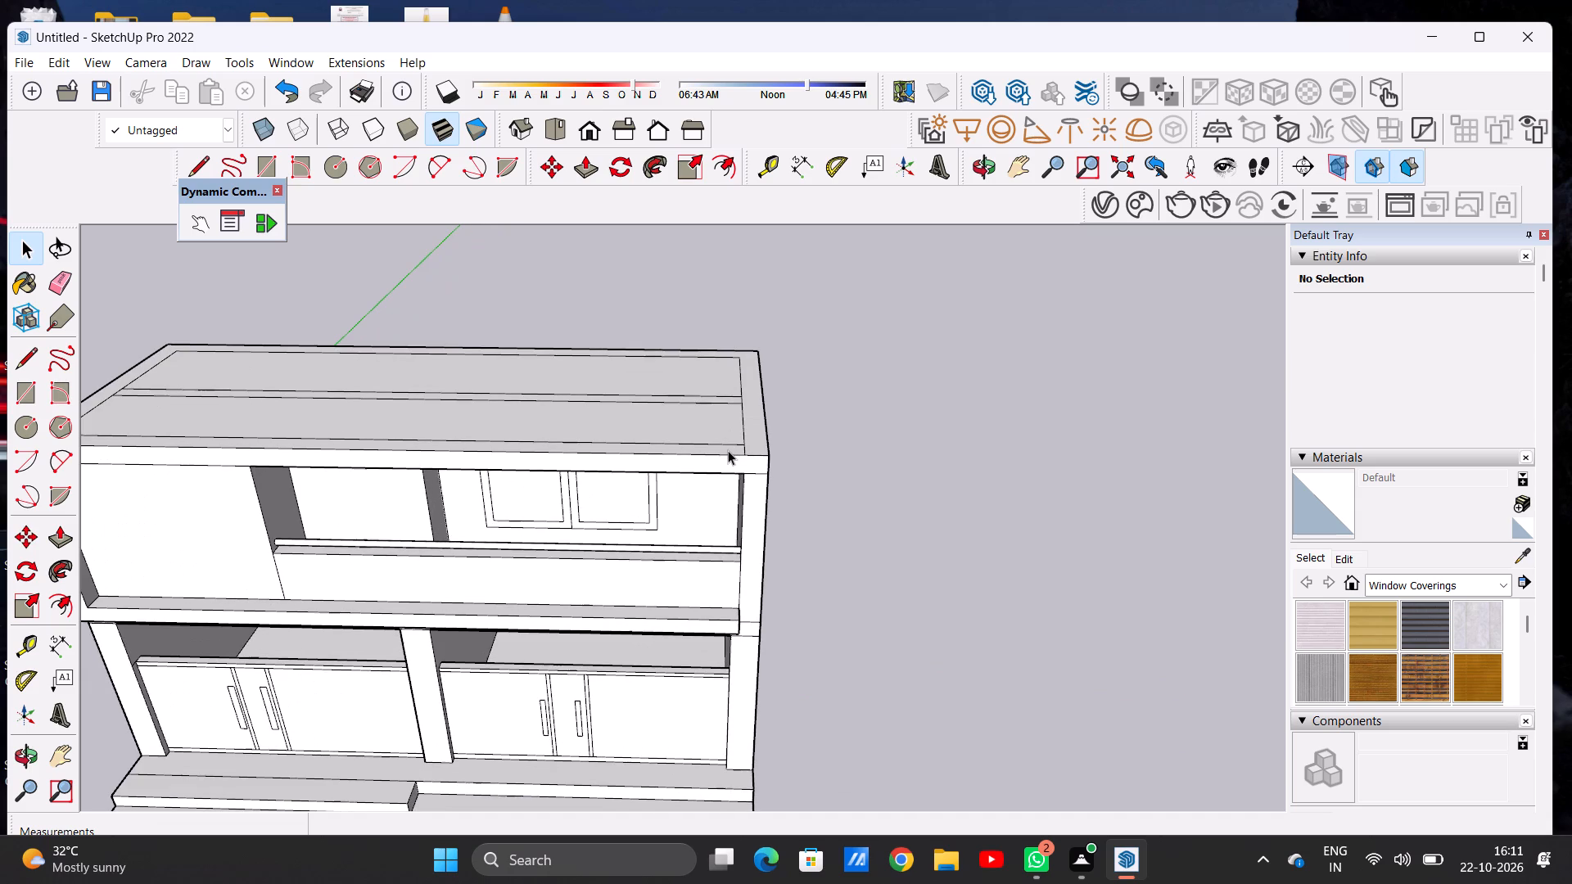
pyautogui.press('p')
pyautogui.scroll(4, 840, 411)
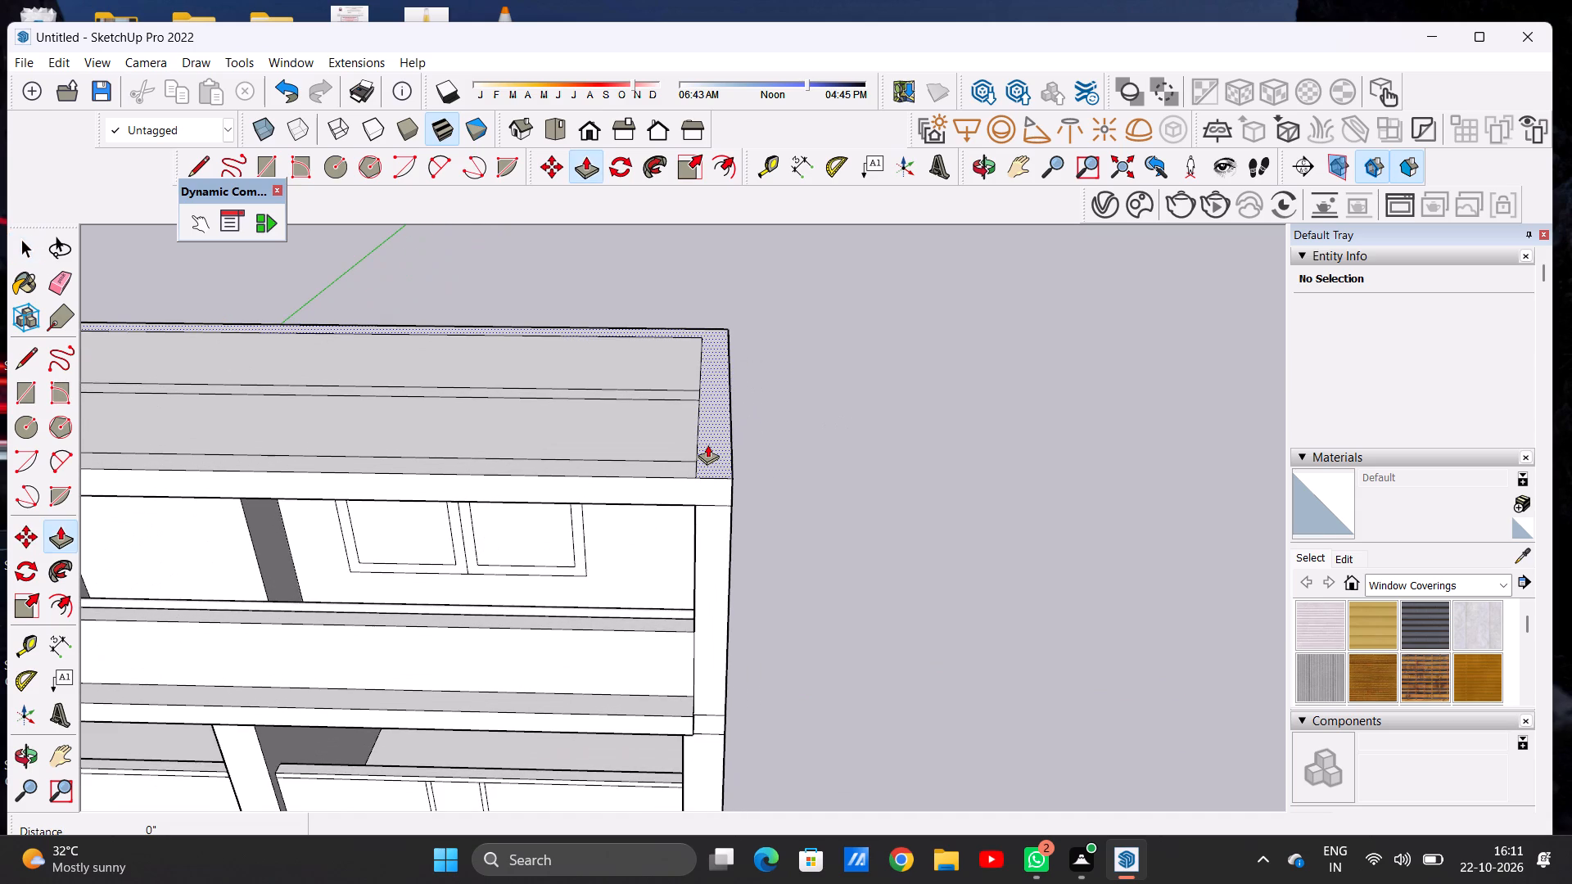
pyautogui.click(707, 444)
pyautogui.scroll(-13, 753, 319)
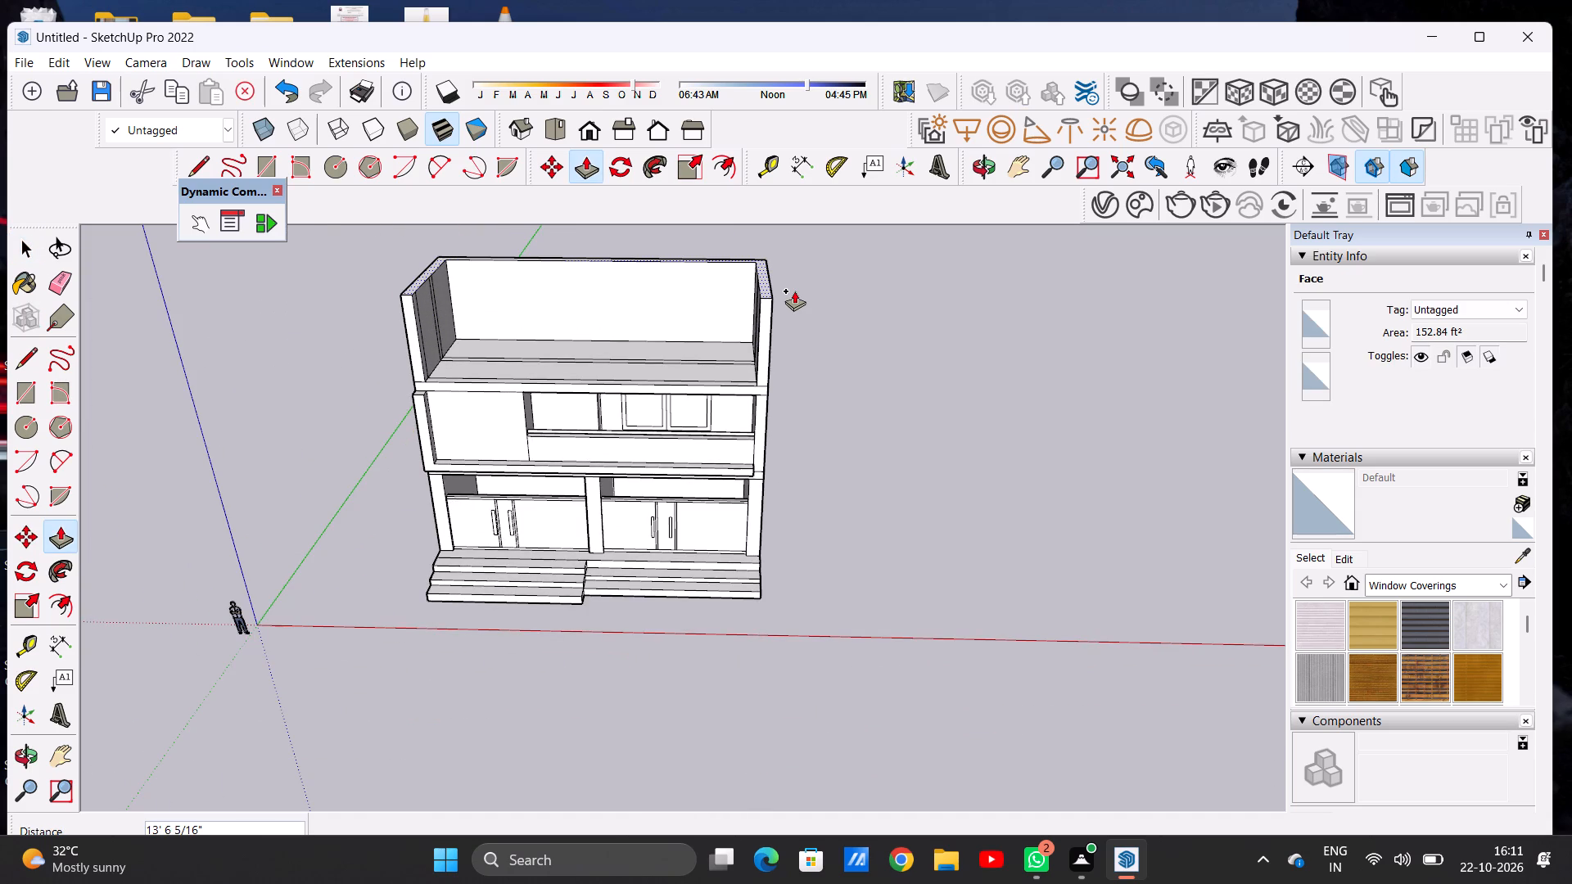
pyautogui.write('10')
pyautogui.press("'")
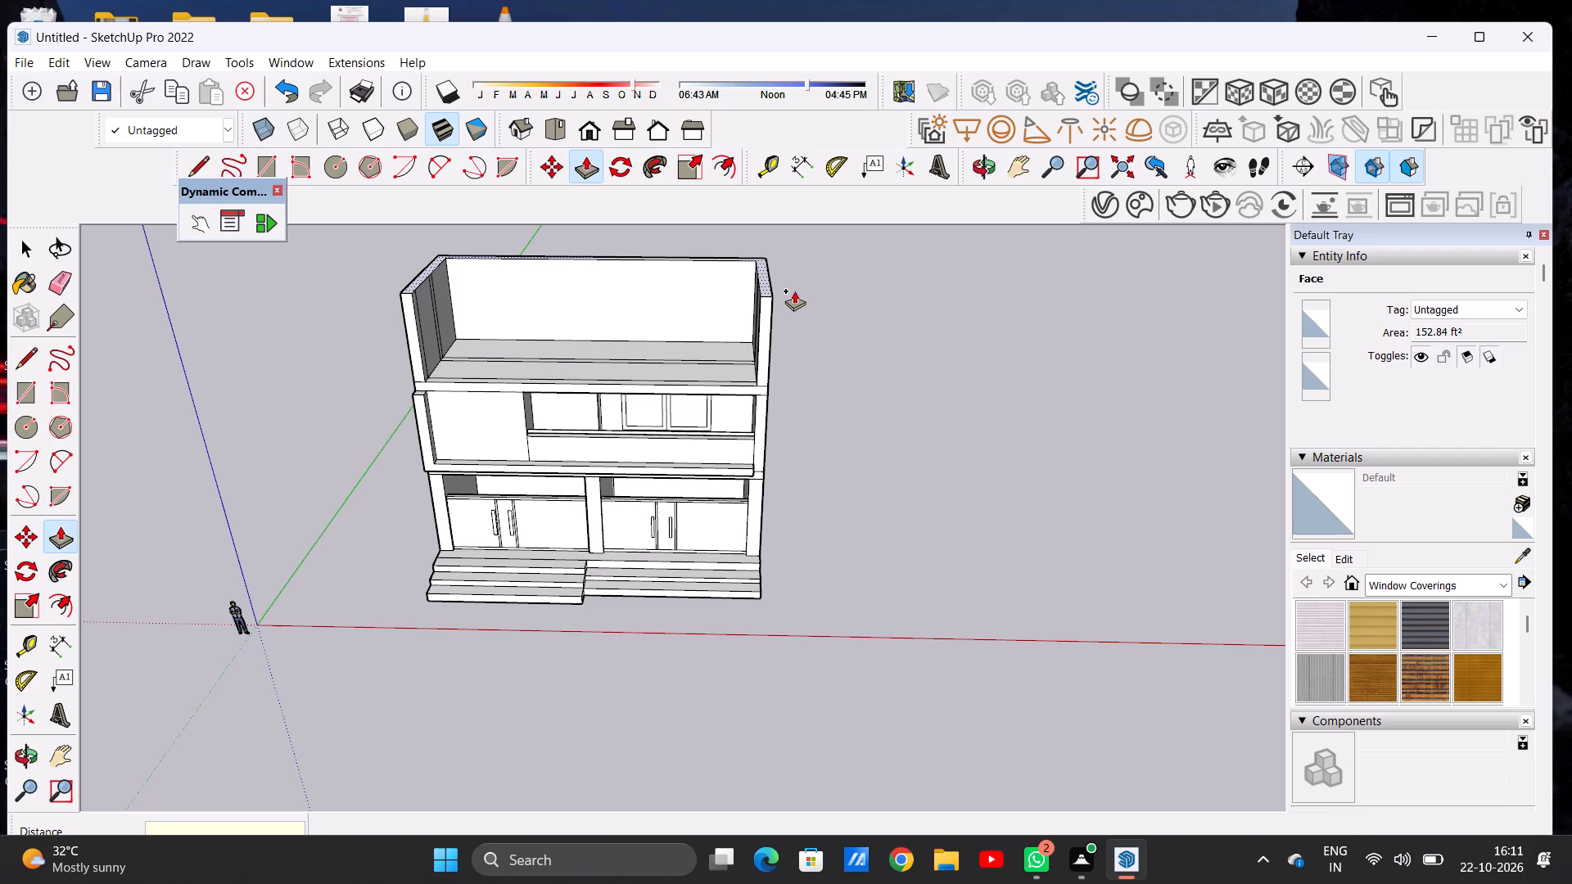
pyautogui.press('Return')
pyautogui.press('space')
# Push/Pull the top face of the new upper-storey walls up by about a further 2'.
pyautogui.scroll(-8, 794, 291)
pyautogui.scroll(14, 764, 327)
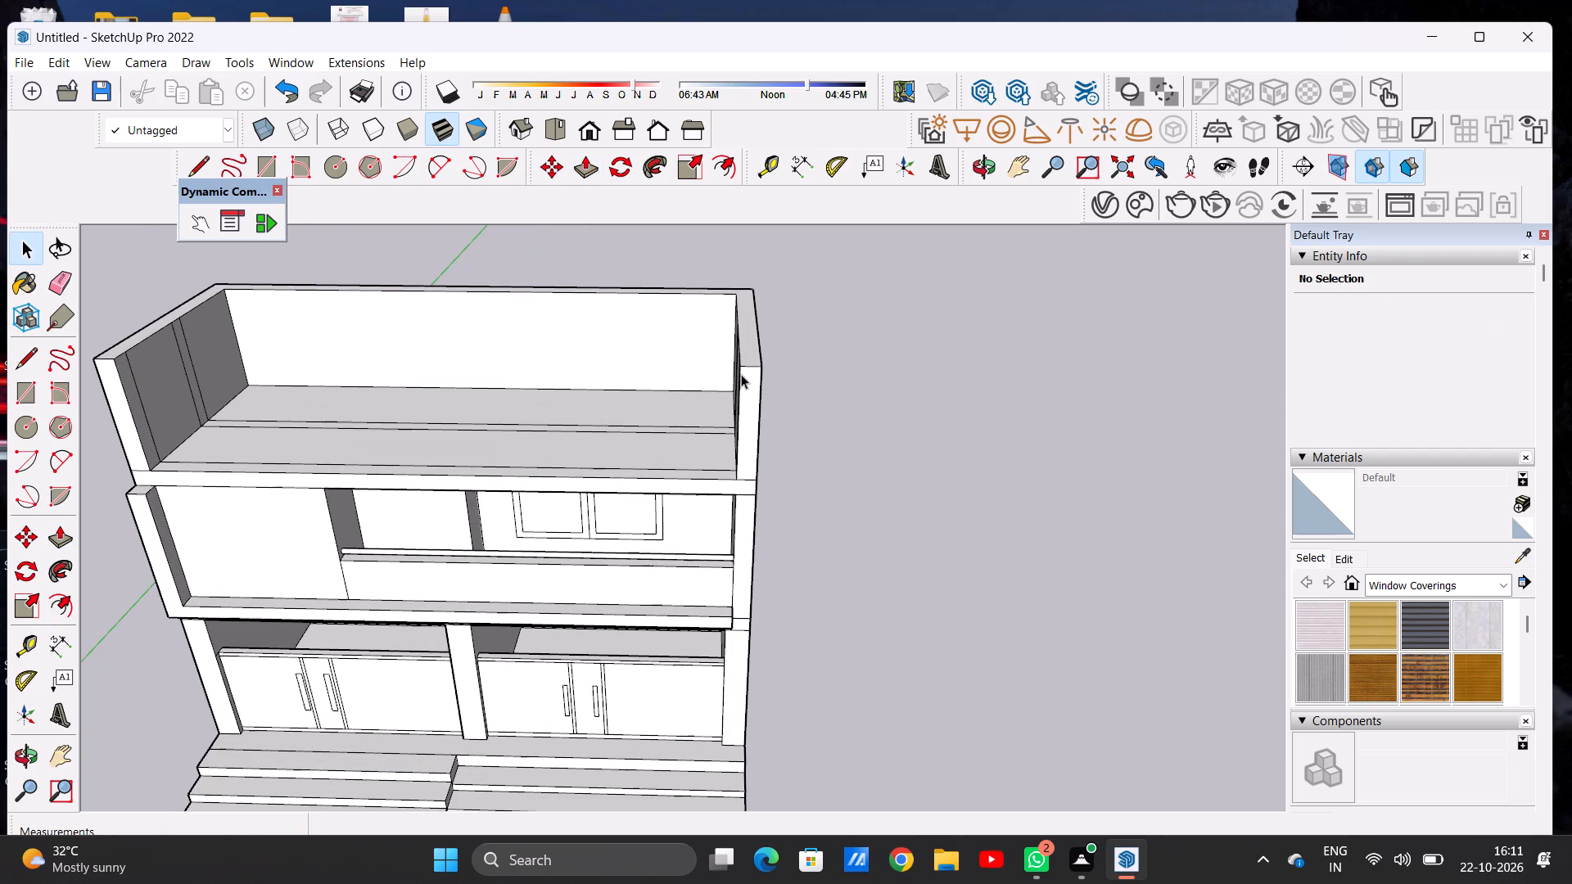
pyautogui.press('p')
pyautogui.scroll(6, 741, 374)
pyautogui.click(752, 331)
pyautogui.click(762, 287)
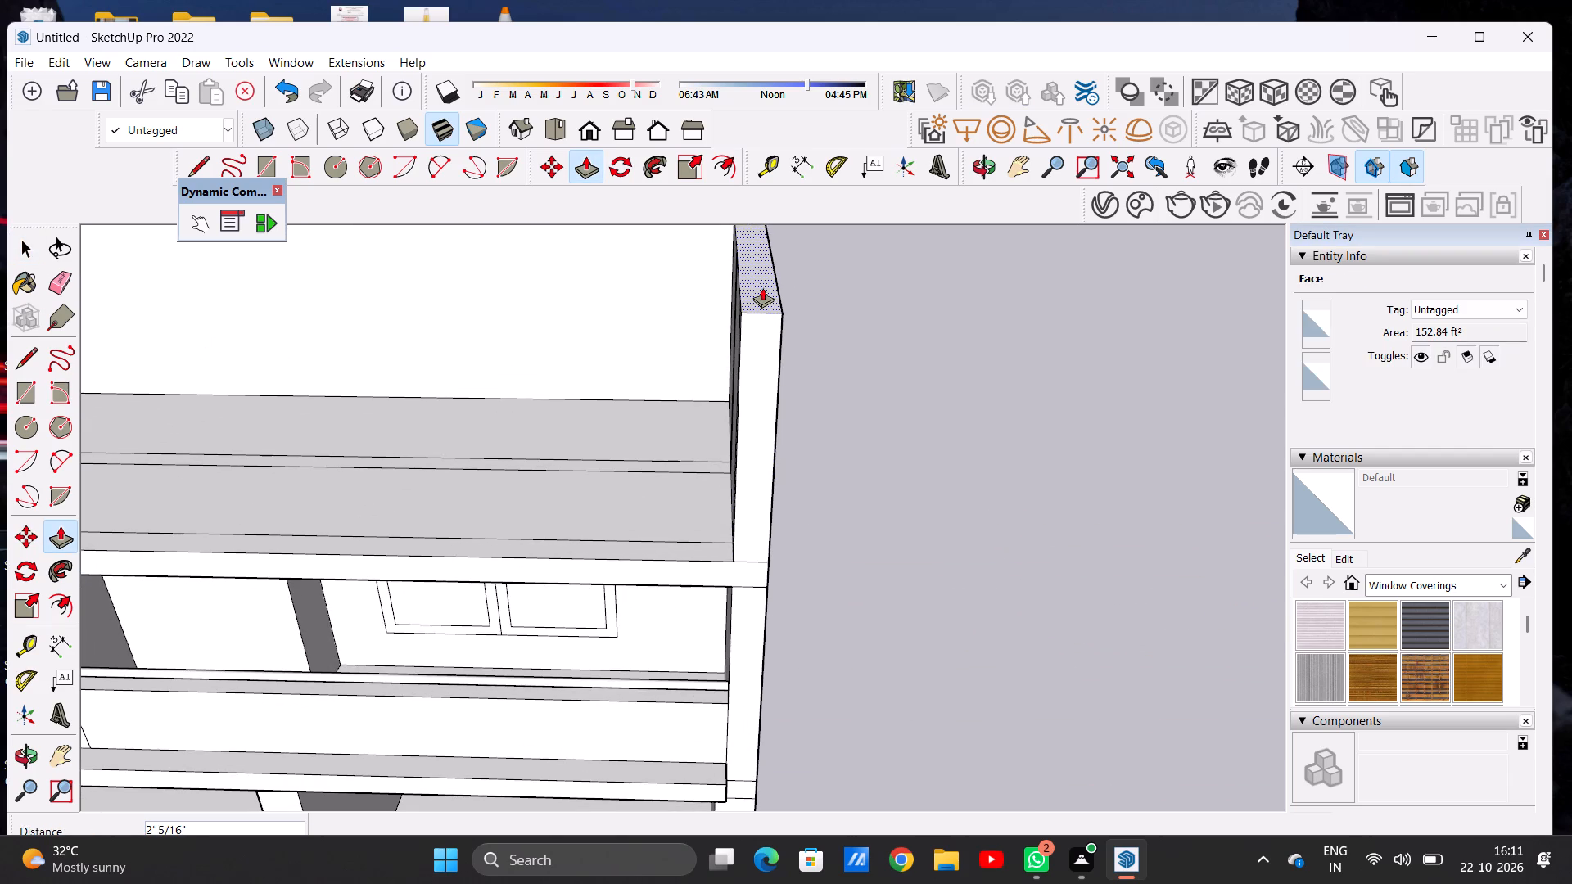
pyautogui.press('space')
# Push/Pull the narrow strip across the roof slab up about 12' to the outer walls' top, forming the cross wall.
pyautogui.scroll(-5, 805, 415)
pyautogui.scroll(1, 815, 428)
pyautogui.scroll(-12, 815, 428)
pyautogui.scroll(7, 831, 414)
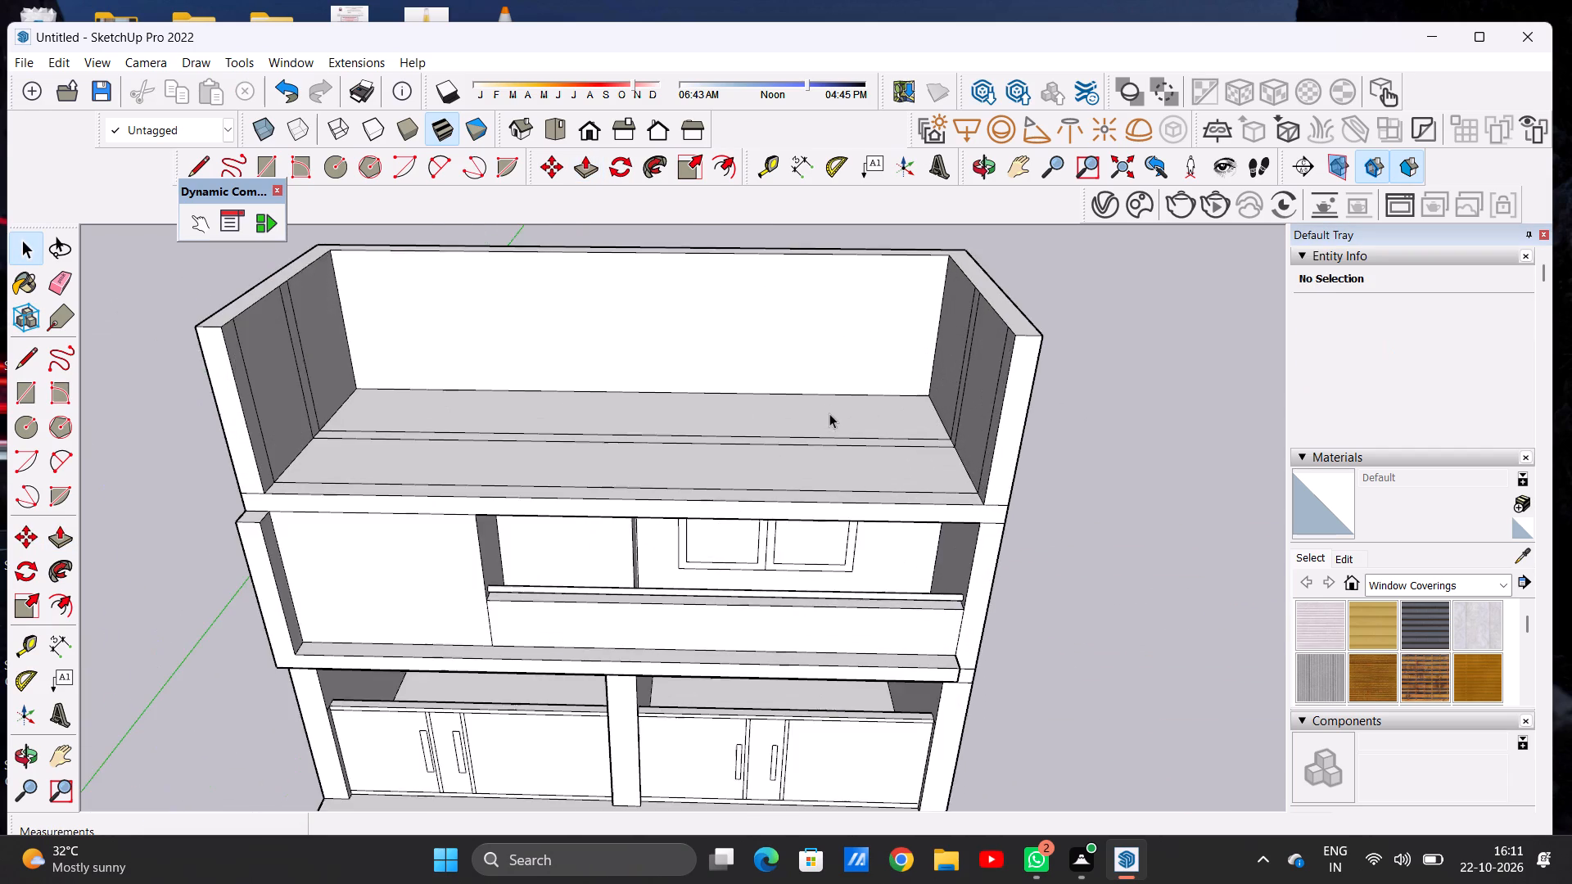
pyautogui.moveTo(820, 437); pyautogui.dragTo(828, 548, button='middle')
pyautogui.scroll(6, 884, 490)
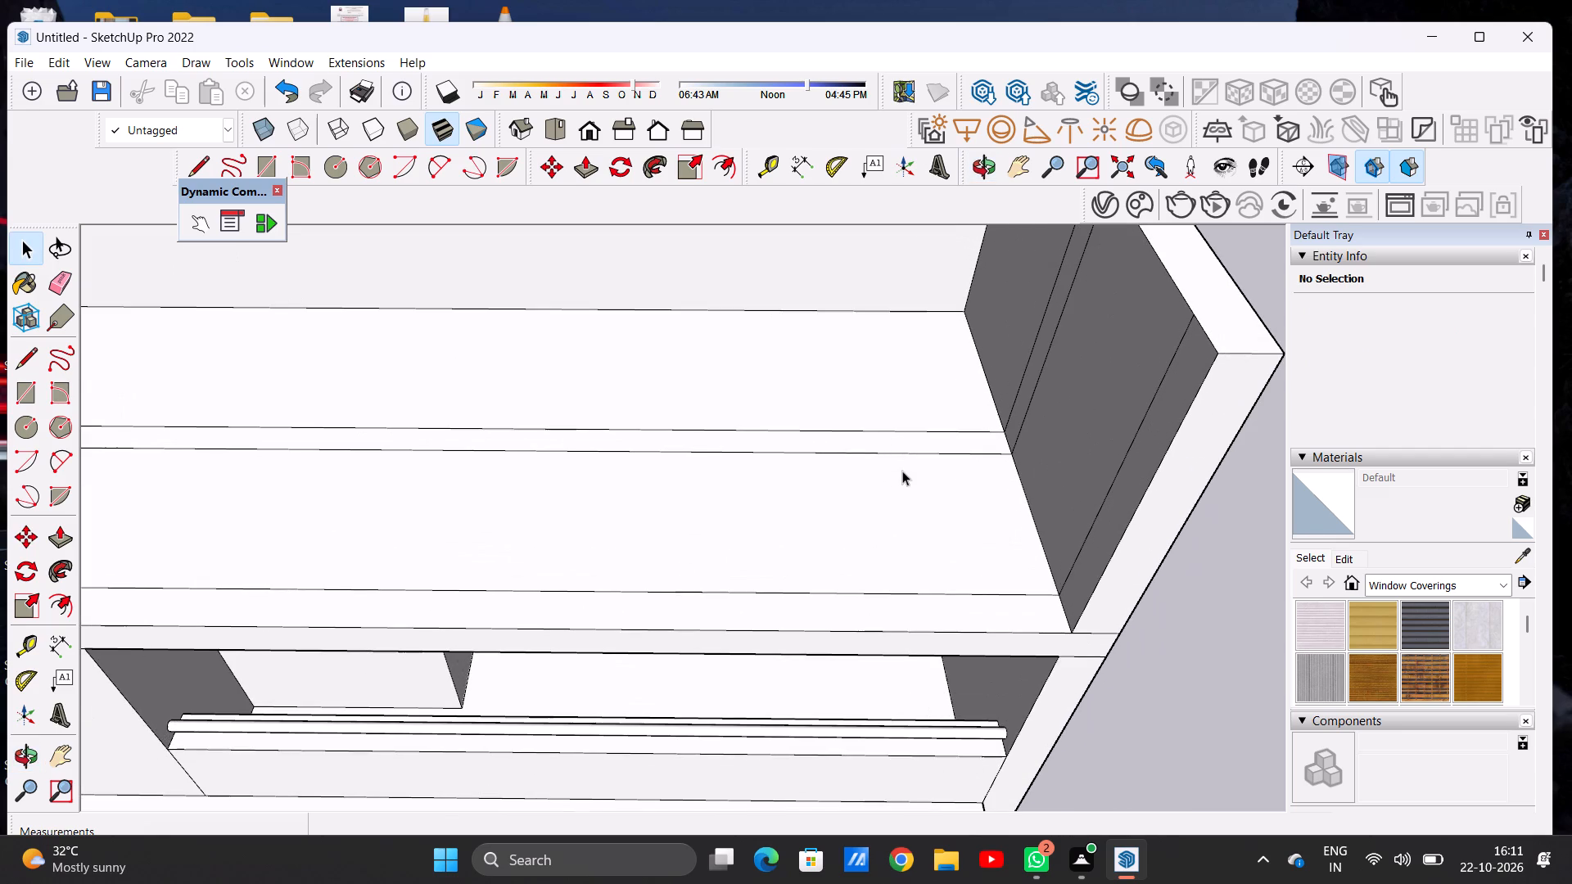
pyautogui.press('p')
pyautogui.scroll(7, 982, 426)
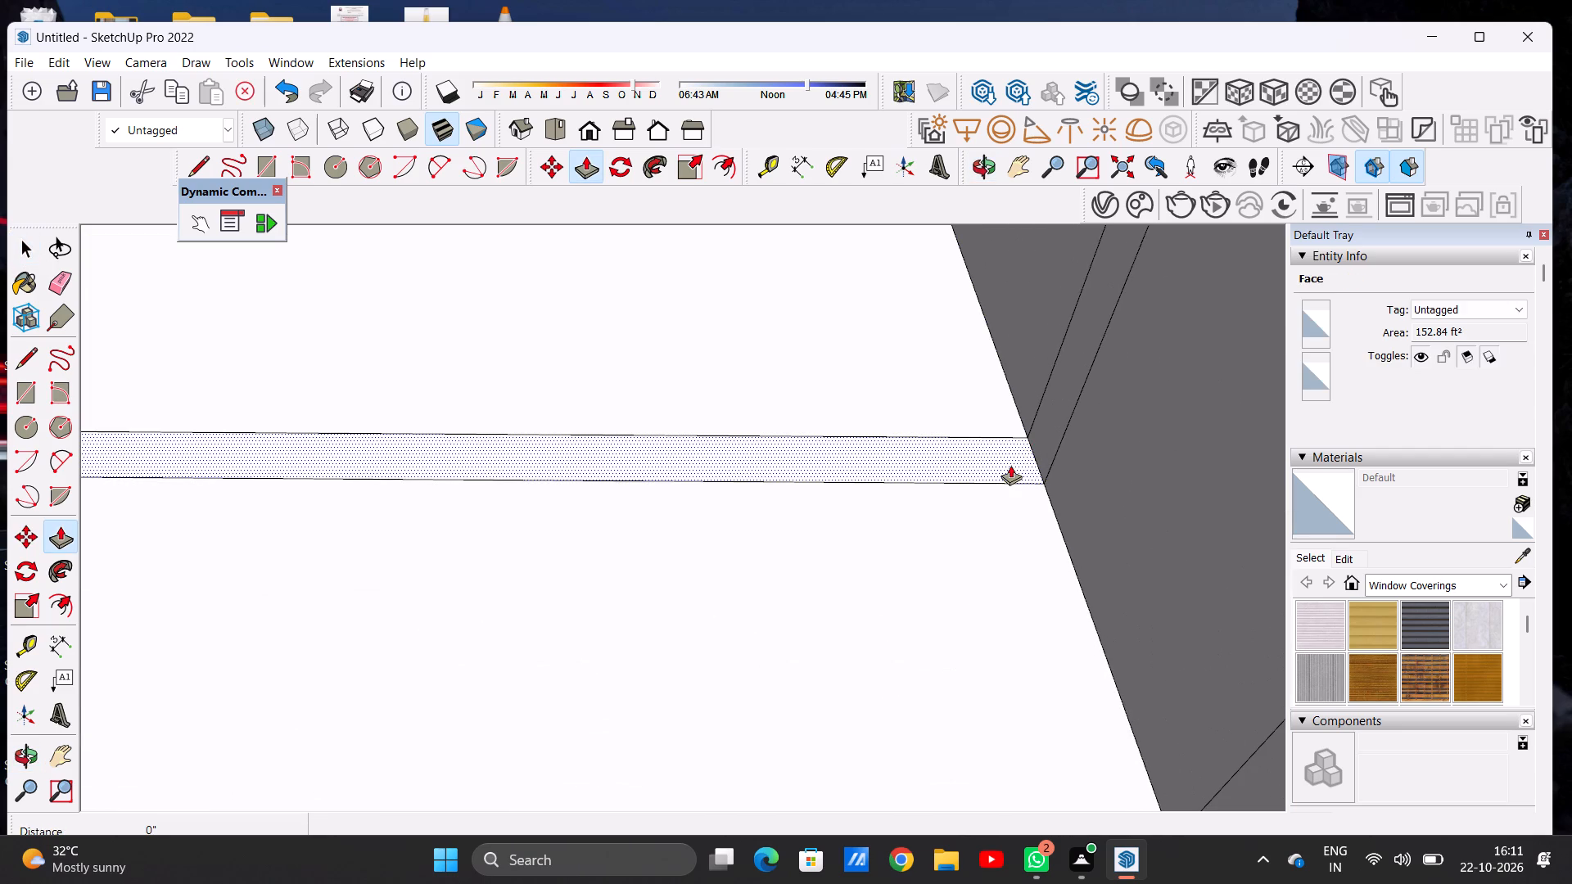
pyautogui.click(1010, 465)
pyautogui.scroll(-5, 1009, 421)
pyautogui.scroll(1, 1009, 421)
pyautogui.scroll(-5, 1009, 421)
pyautogui.scroll(1, 1008, 422)
pyautogui.scroll(-7, 1008, 422)
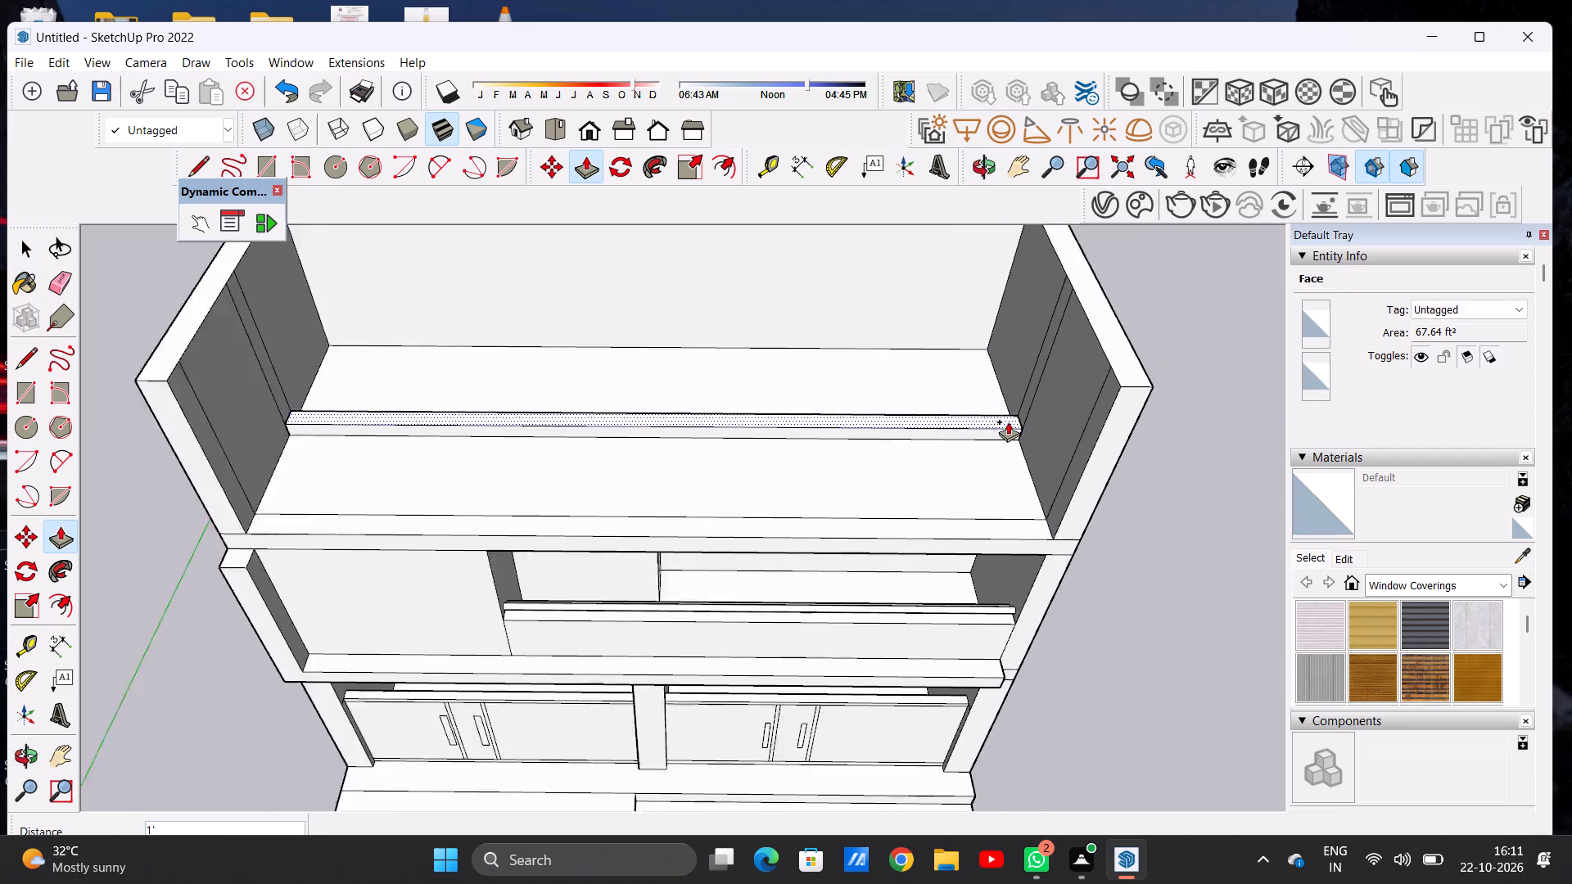
pyautogui.scroll(15, 1091, 230)
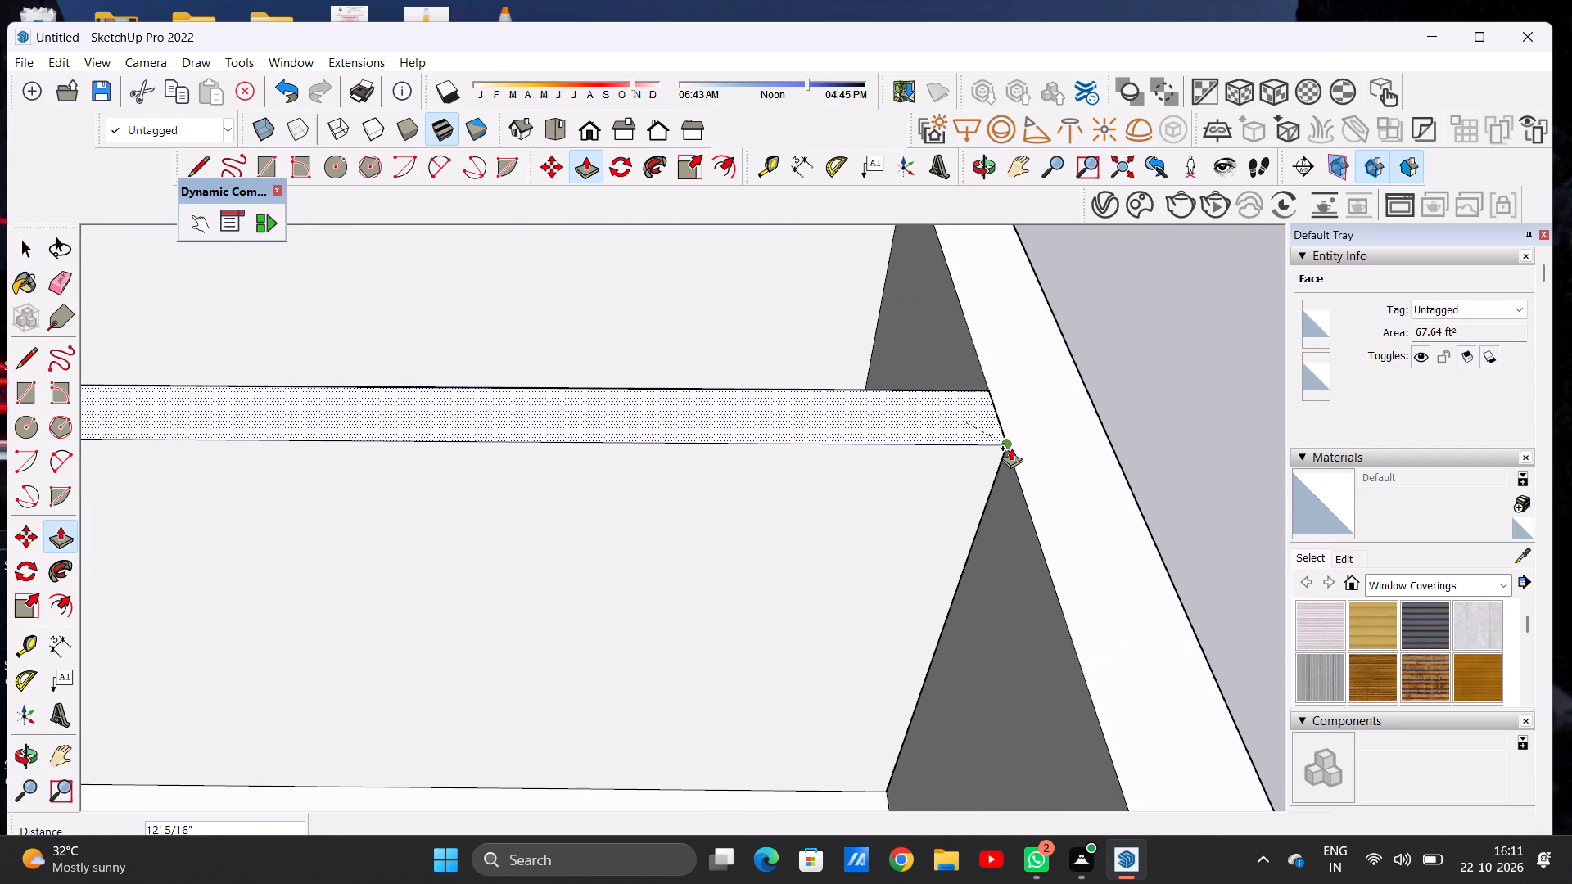
pyautogui.click(1011, 448)
pyautogui.press('space')
pyautogui.scroll(-20, 922, 440)
pyautogui.scroll(-4, 922, 440)
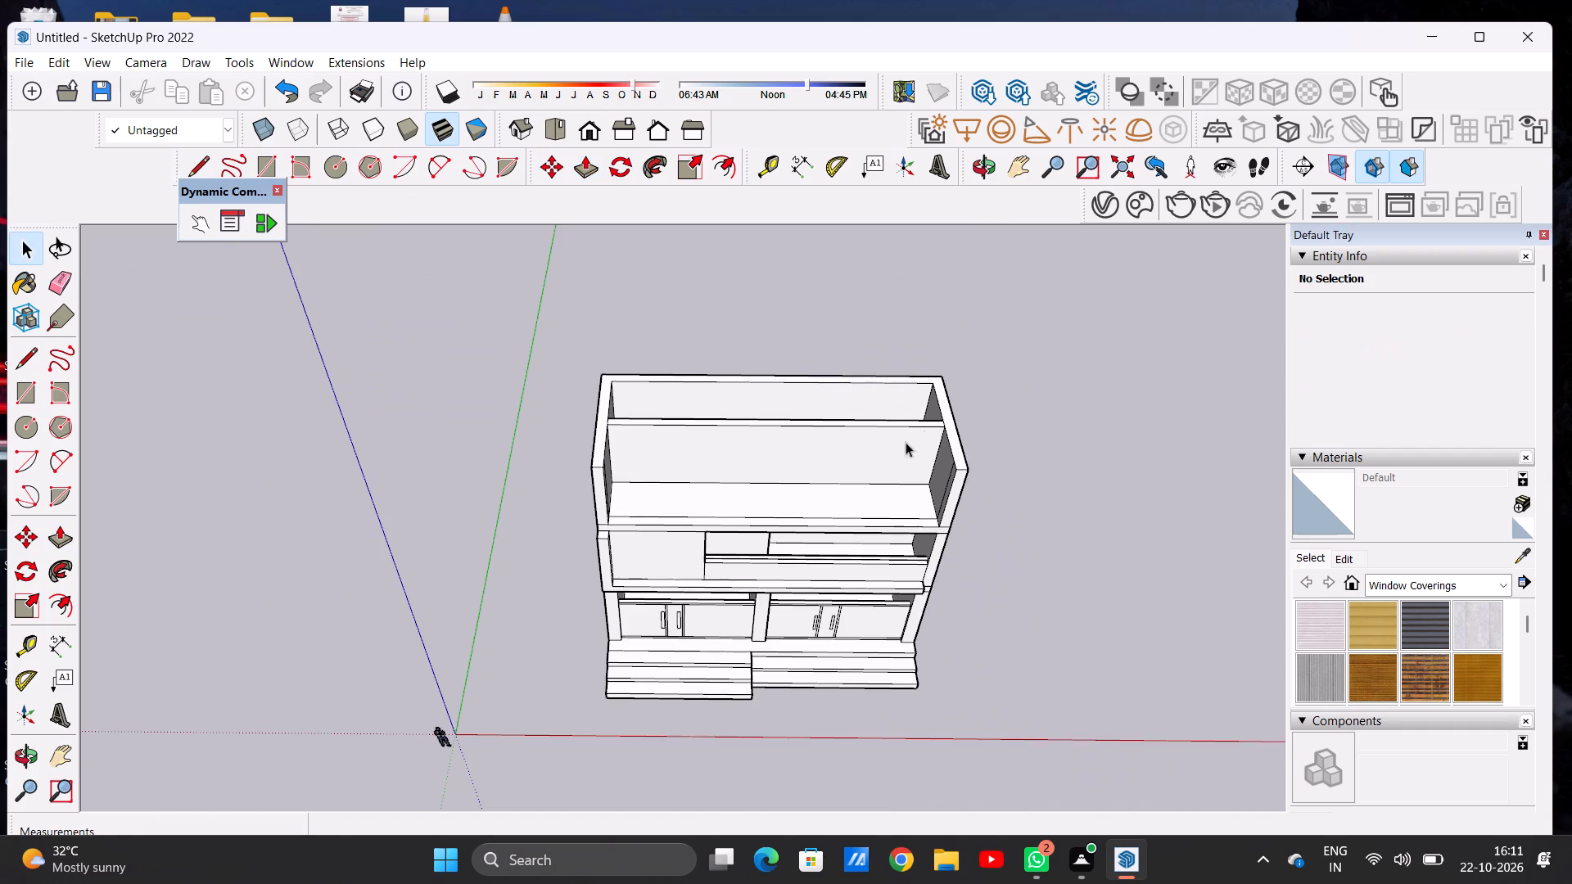
# Push/Pull the top of the small projecting pillar at the building's front-left corner up about 13' 5" to the upper walls' top.
pyautogui.moveTo(764, 508); pyautogui.dragTo(734, 280, button='middle')
pyautogui.scroll(4, 721, 431)
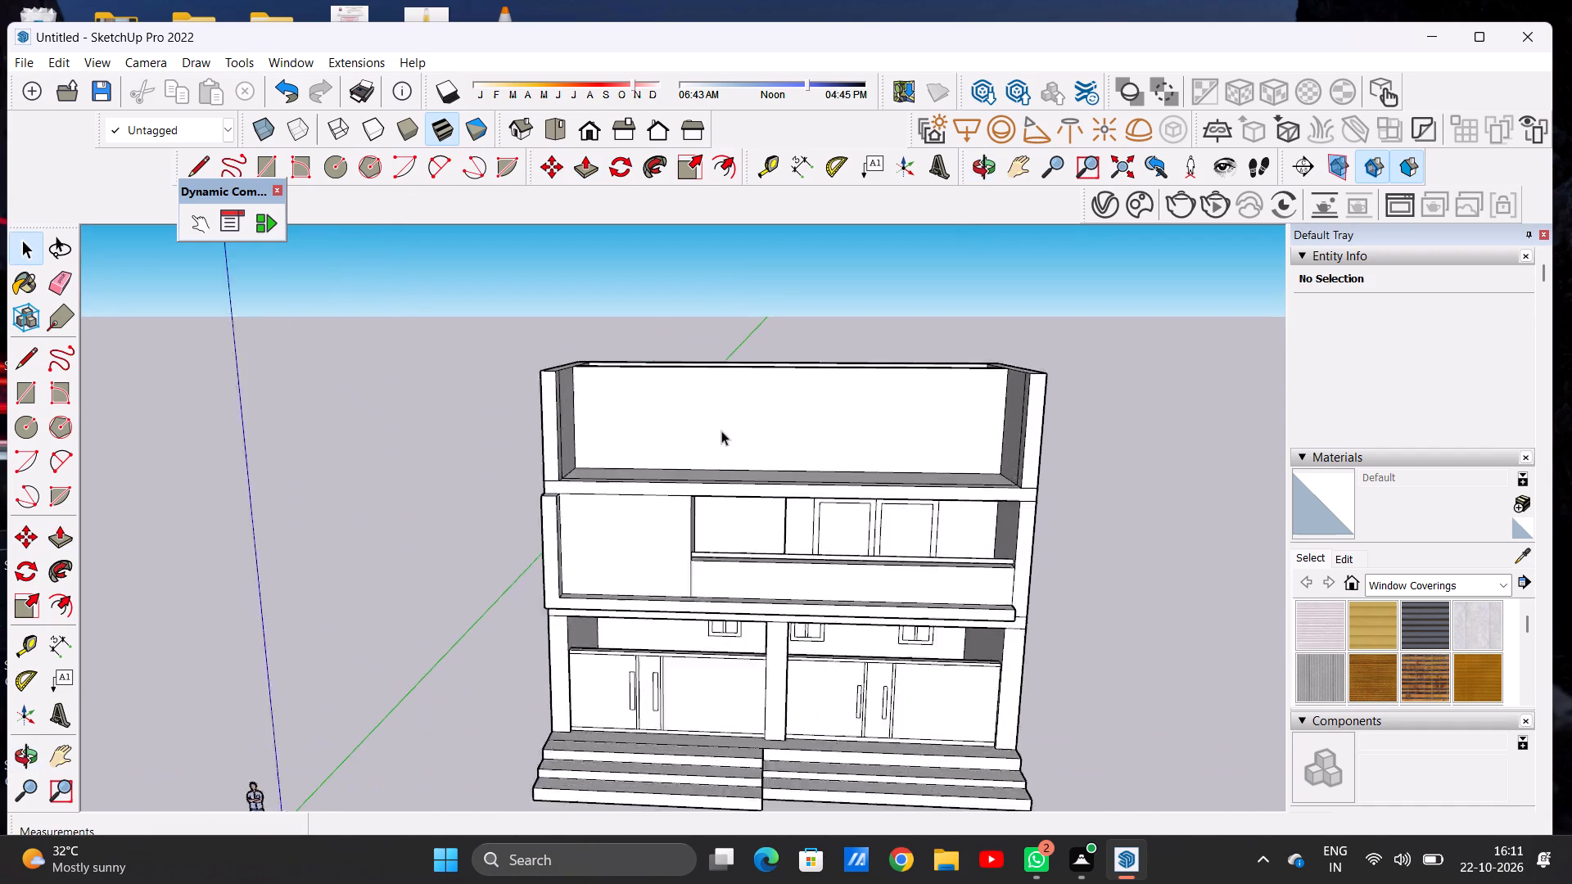
pyautogui.scroll(2, 721, 431)
pyautogui.moveTo(721, 431); pyautogui.dragTo(460, 494, button='middle')
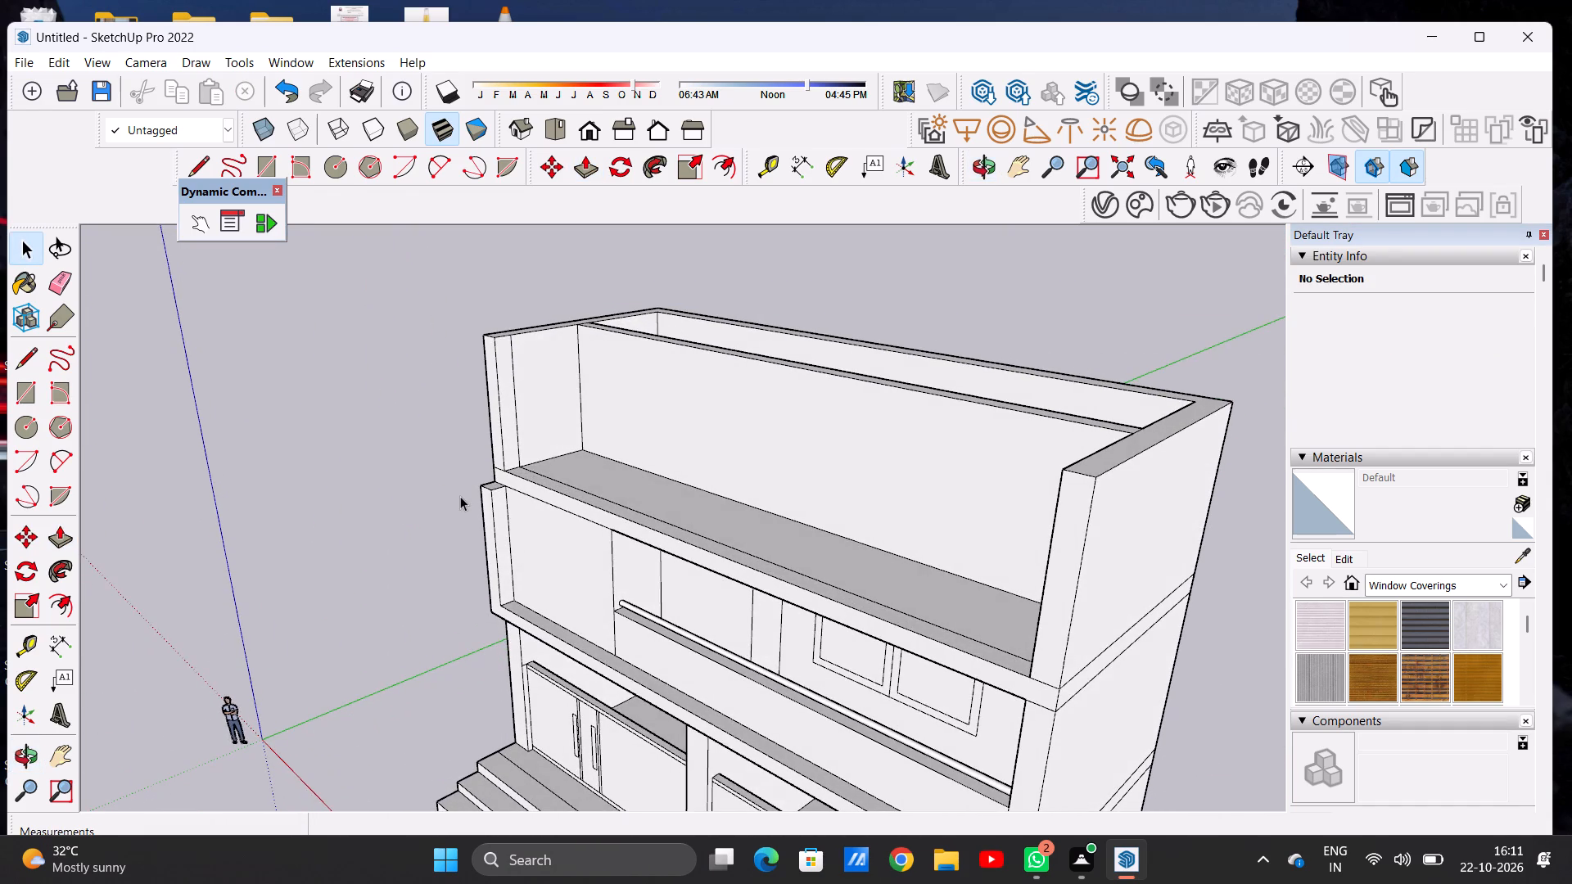
pyautogui.scroll(6, 481, 494)
pyautogui.press('p')
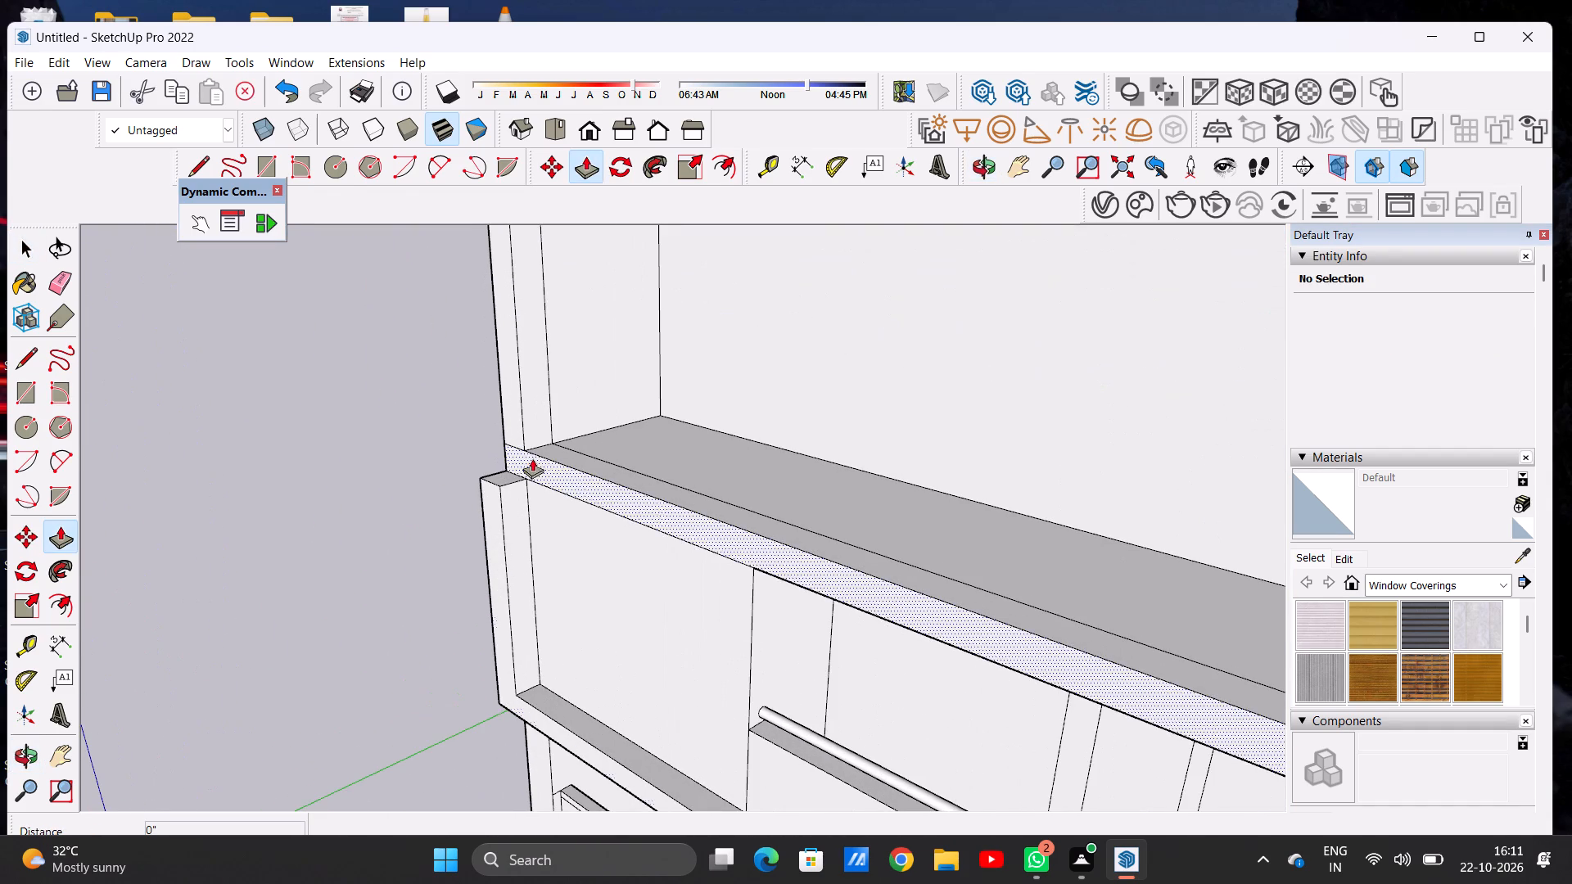
pyautogui.scroll(12, 532, 458)
pyautogui.scroll(-1, 458, 480)
pyautogui.scroll(1, 458, 480)
pyautogui.click(532, 593)
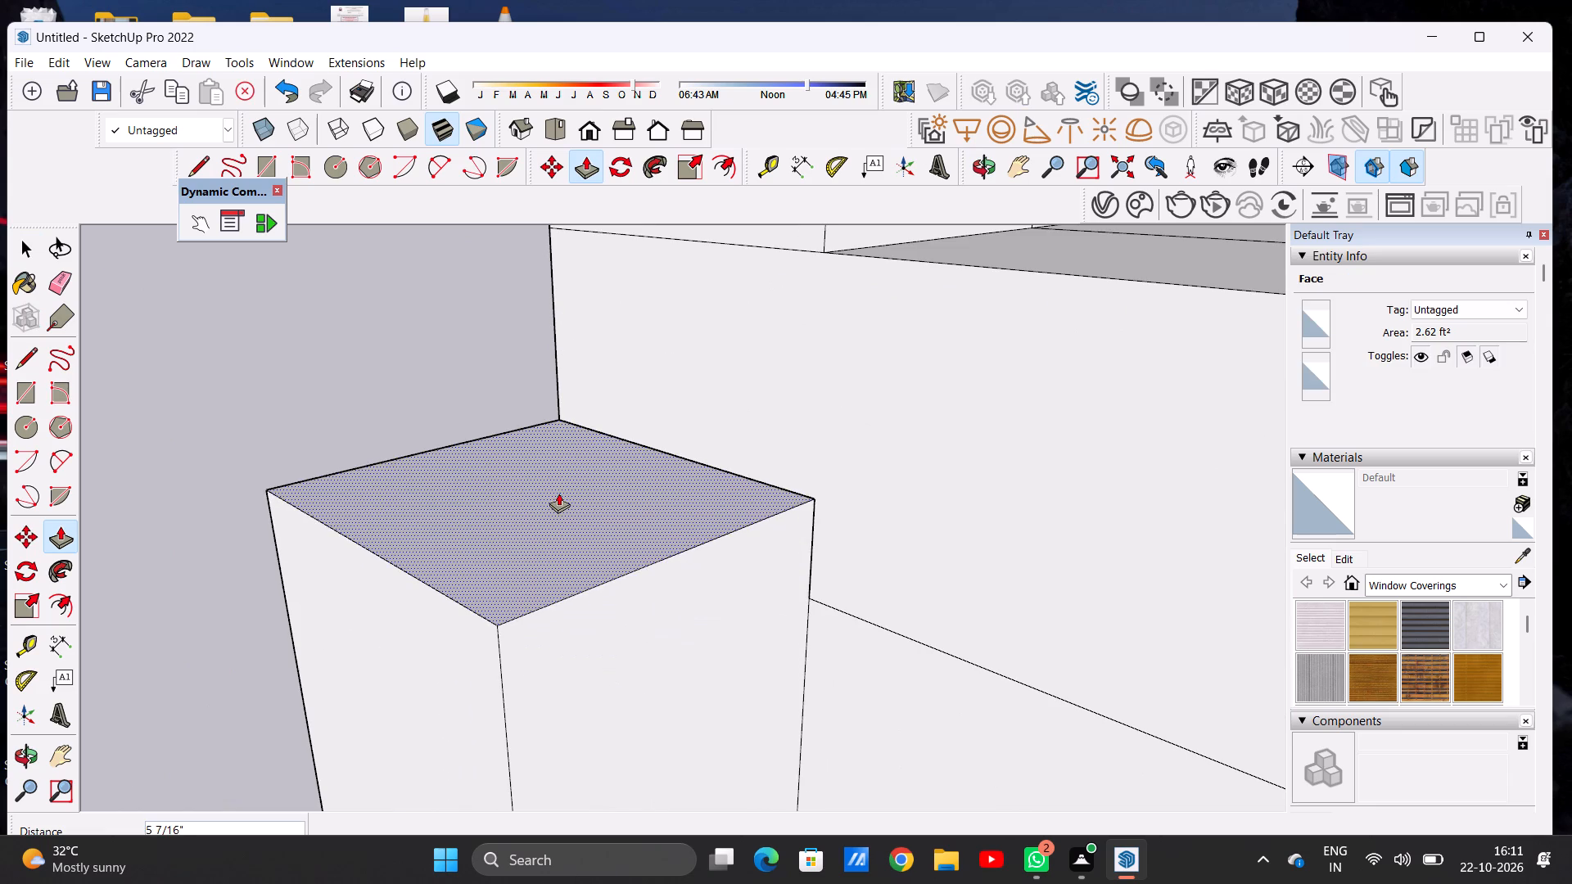
pyautogui.scroll(-17, 558, 493)
pyautogui.scroll(1, 571, 552)
pyautogui.scroll(-14, 571, 552)
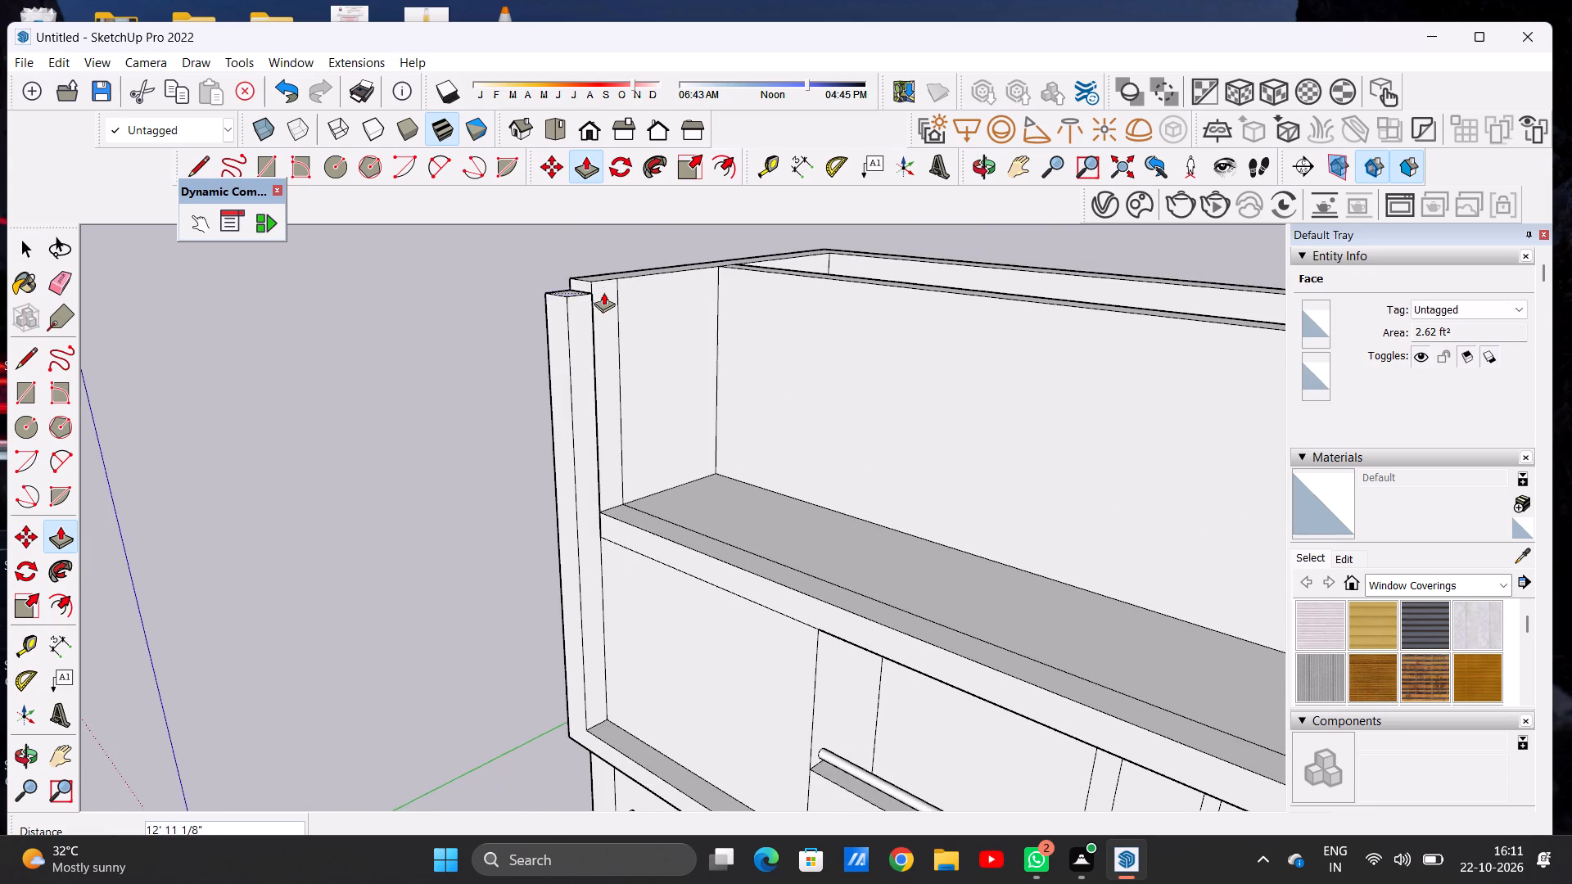
pyautogui.scroll(12, 603, 288)
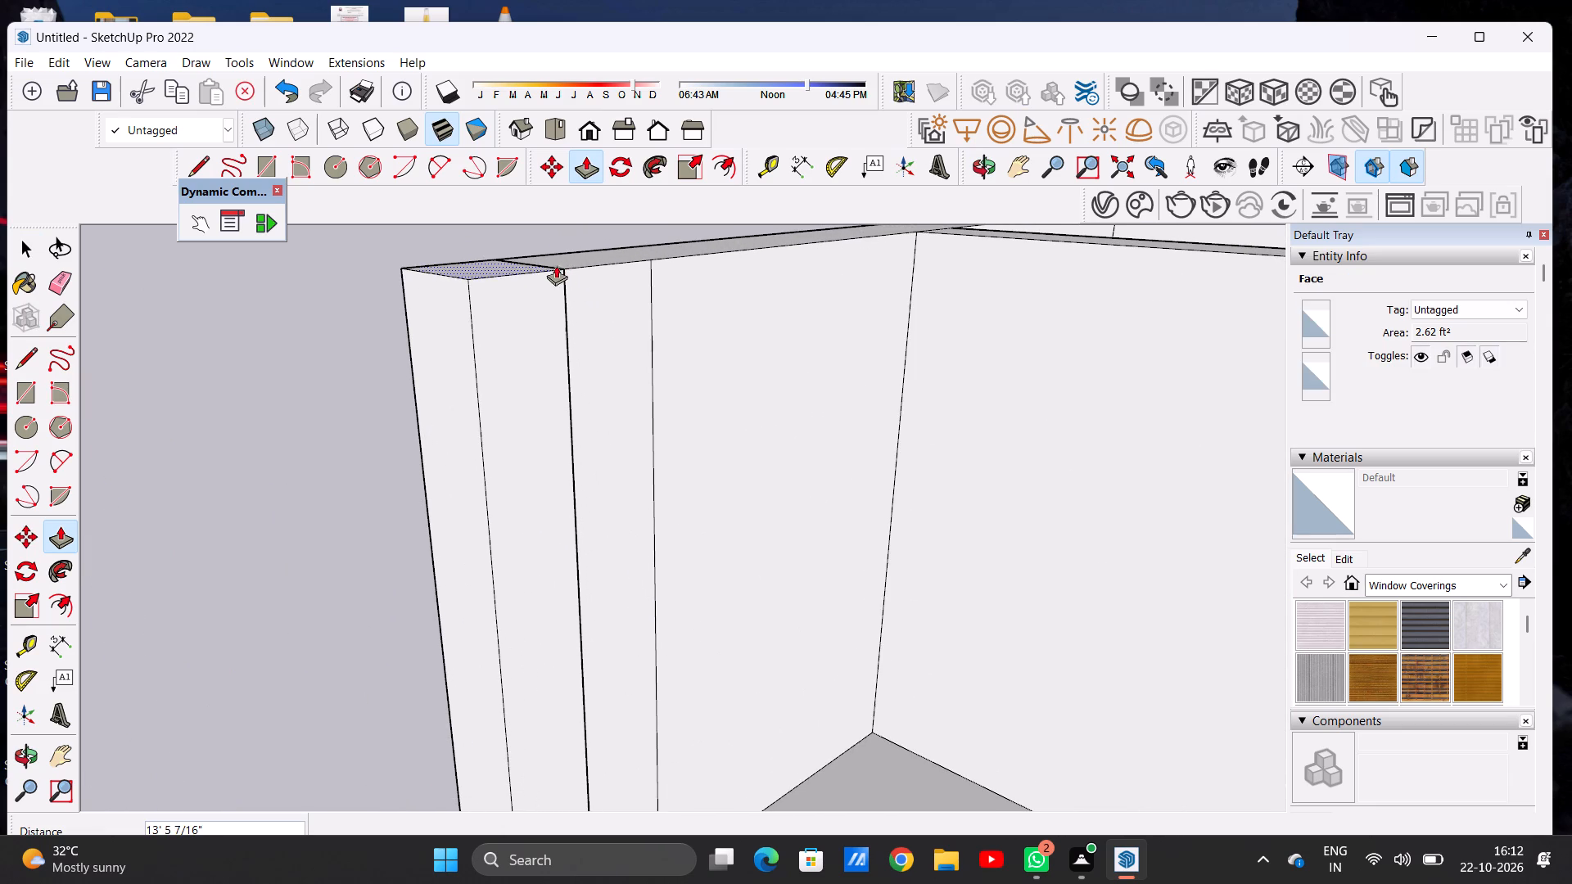
pyautogui.click(561, 264)
pyautogui.press('space')
pyautogui.scroll(-3, 567, 400)
pyautogui.scroll(1, 569, 416)
pyautogui.scroll(-6, 569, 416)
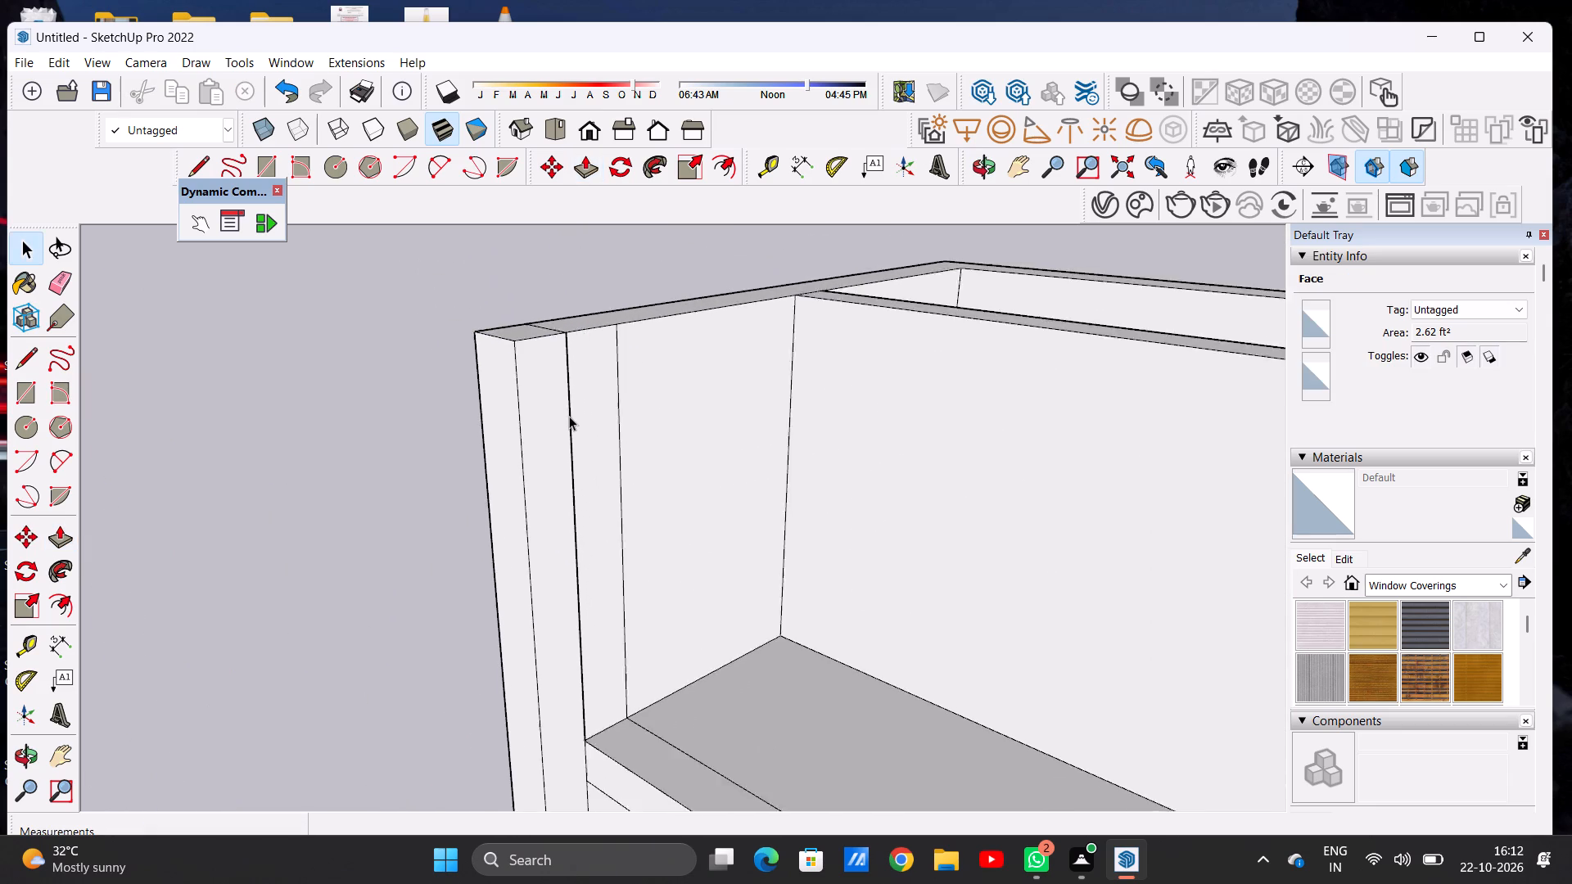
pyautogui.scroll(-16, 569, 416)
# Push/Pull the top storey's left inner side-wall face inward about 14' 8", in line with the projecting block on the storey below.
pyautogui.moveTo(549, 433); pyautogui.dragTo(728, 607, button='middle')
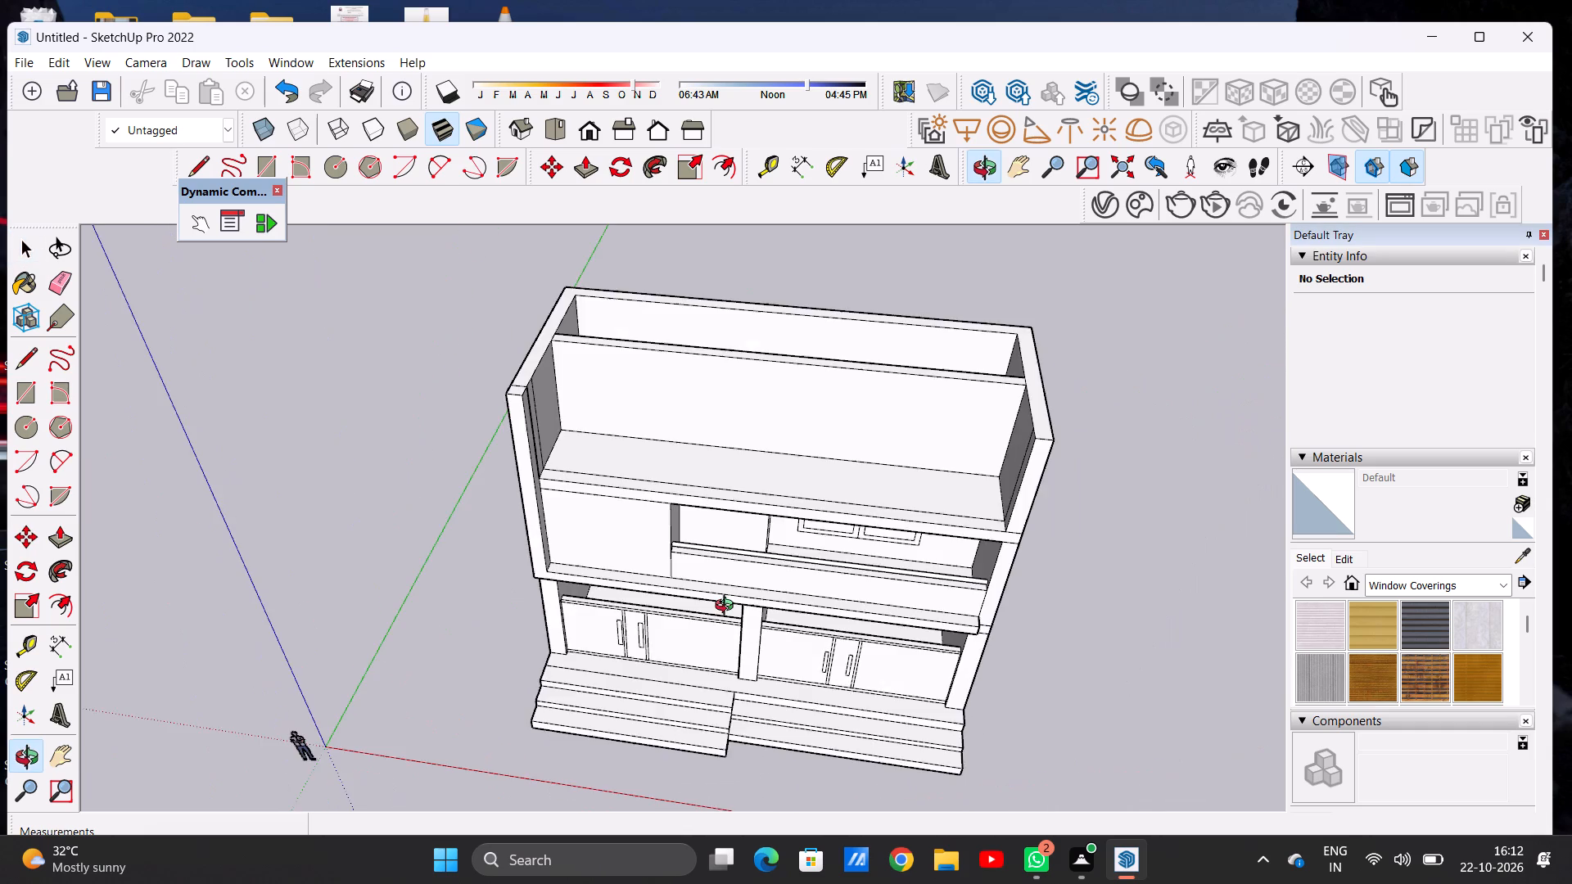
pyautogui.moveTo(728, 607); pyautogui.dragTo(842, 368, button='middle')
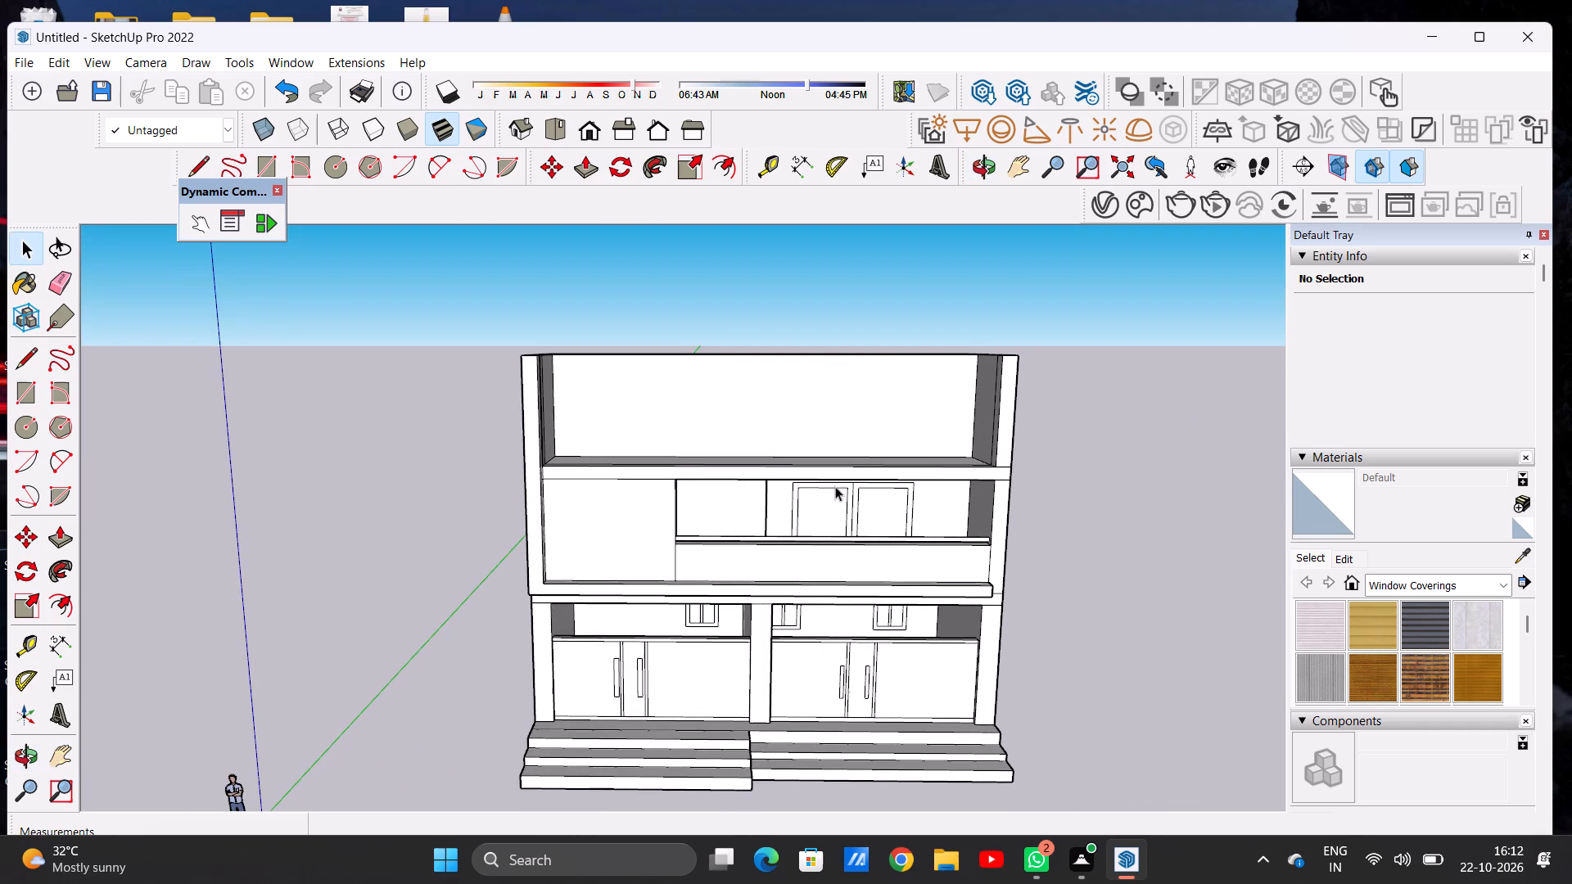
pyautogui.scroll(7, 723, 412)
pyautogui.moveTo(681, 448); pyautogui.dragTo(531, 545, button='middle')
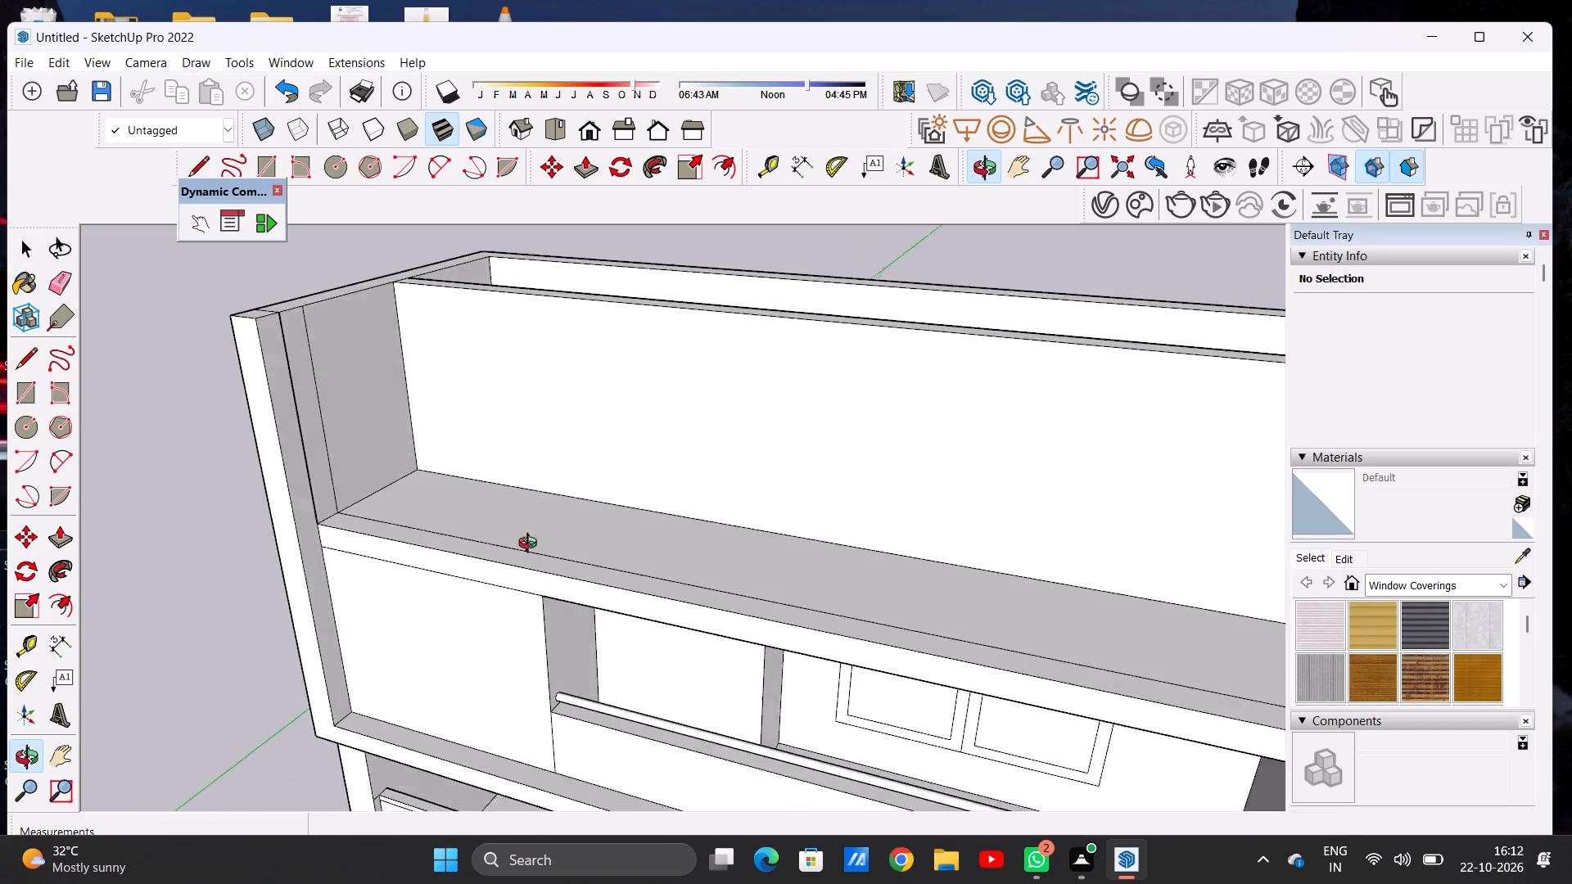
pyautogui.moveTo(531, 545); pyautogui.dragTo(508, 609, button='middle')
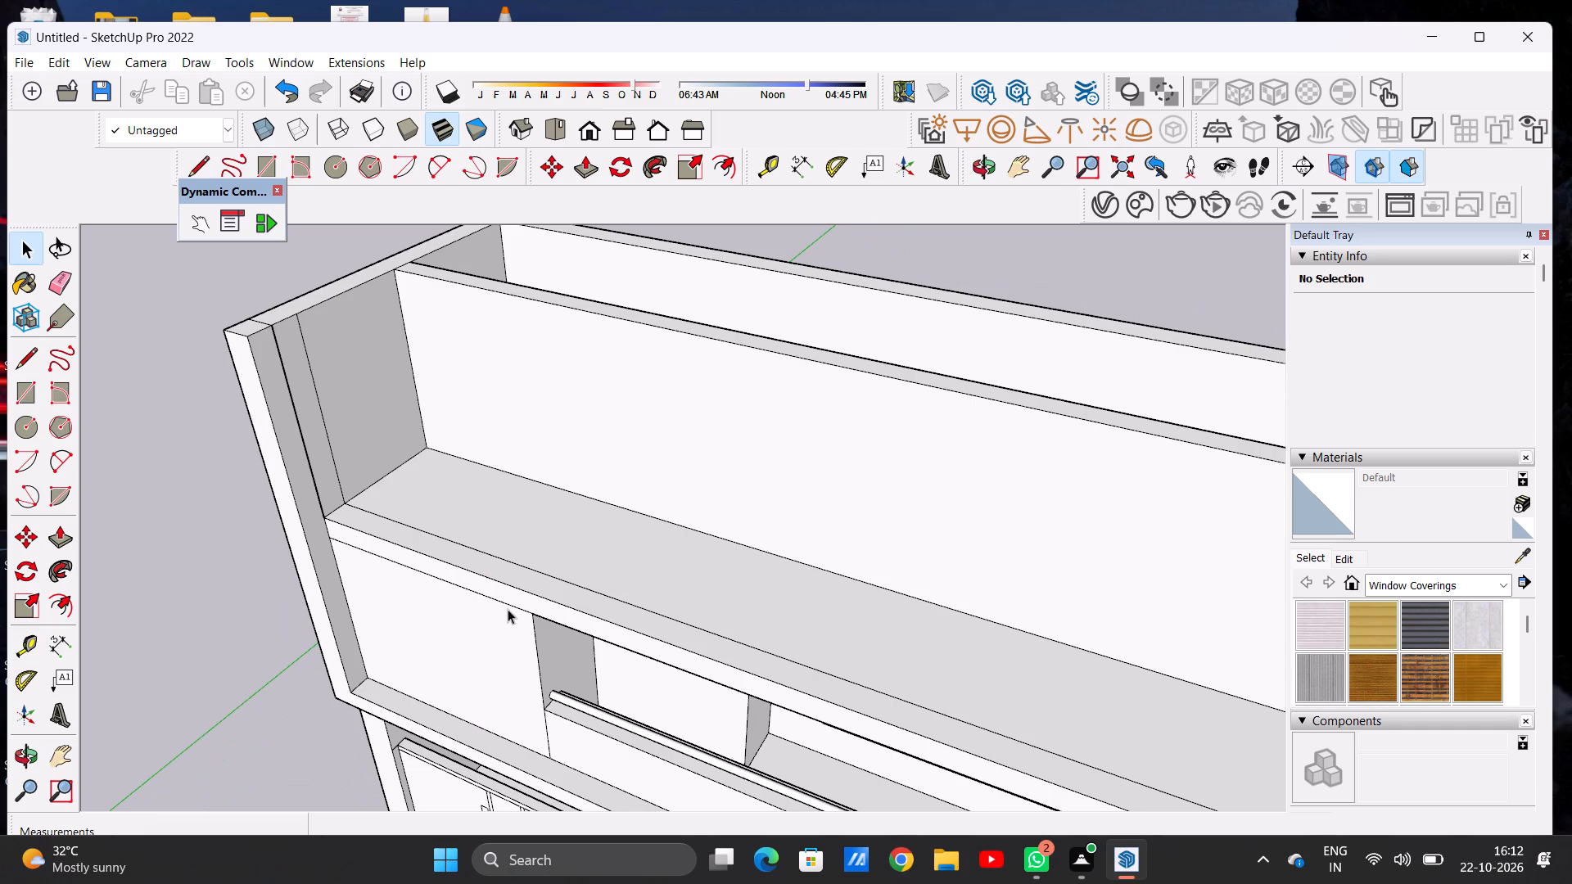
pyautogui.press('p')
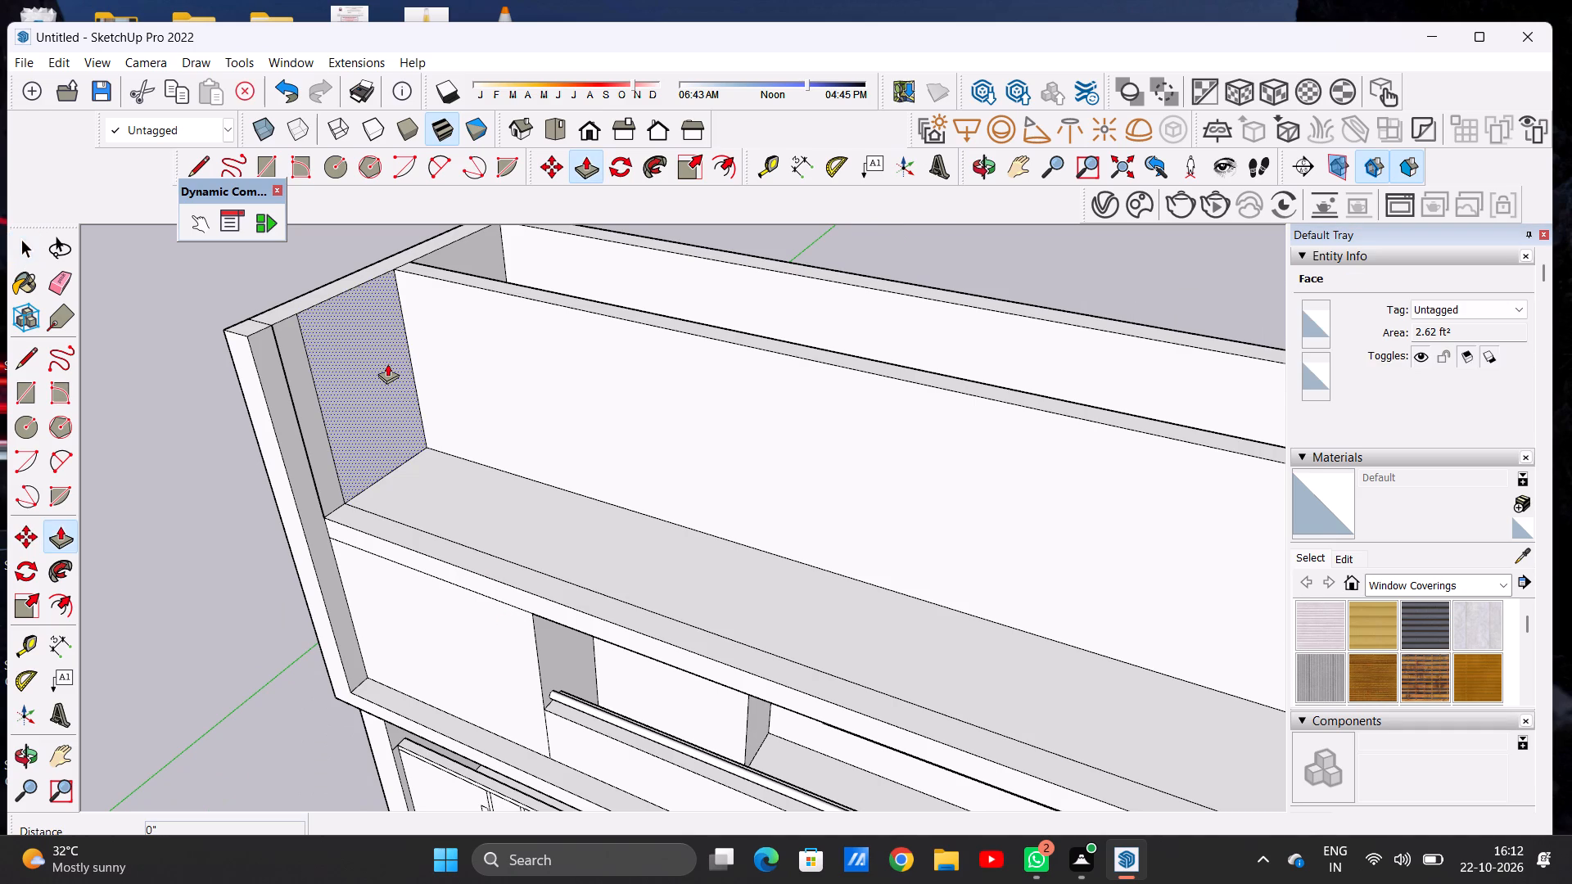
pyautogui.click(387, 363)
pyautogui.scroll(-7, 466, 396)
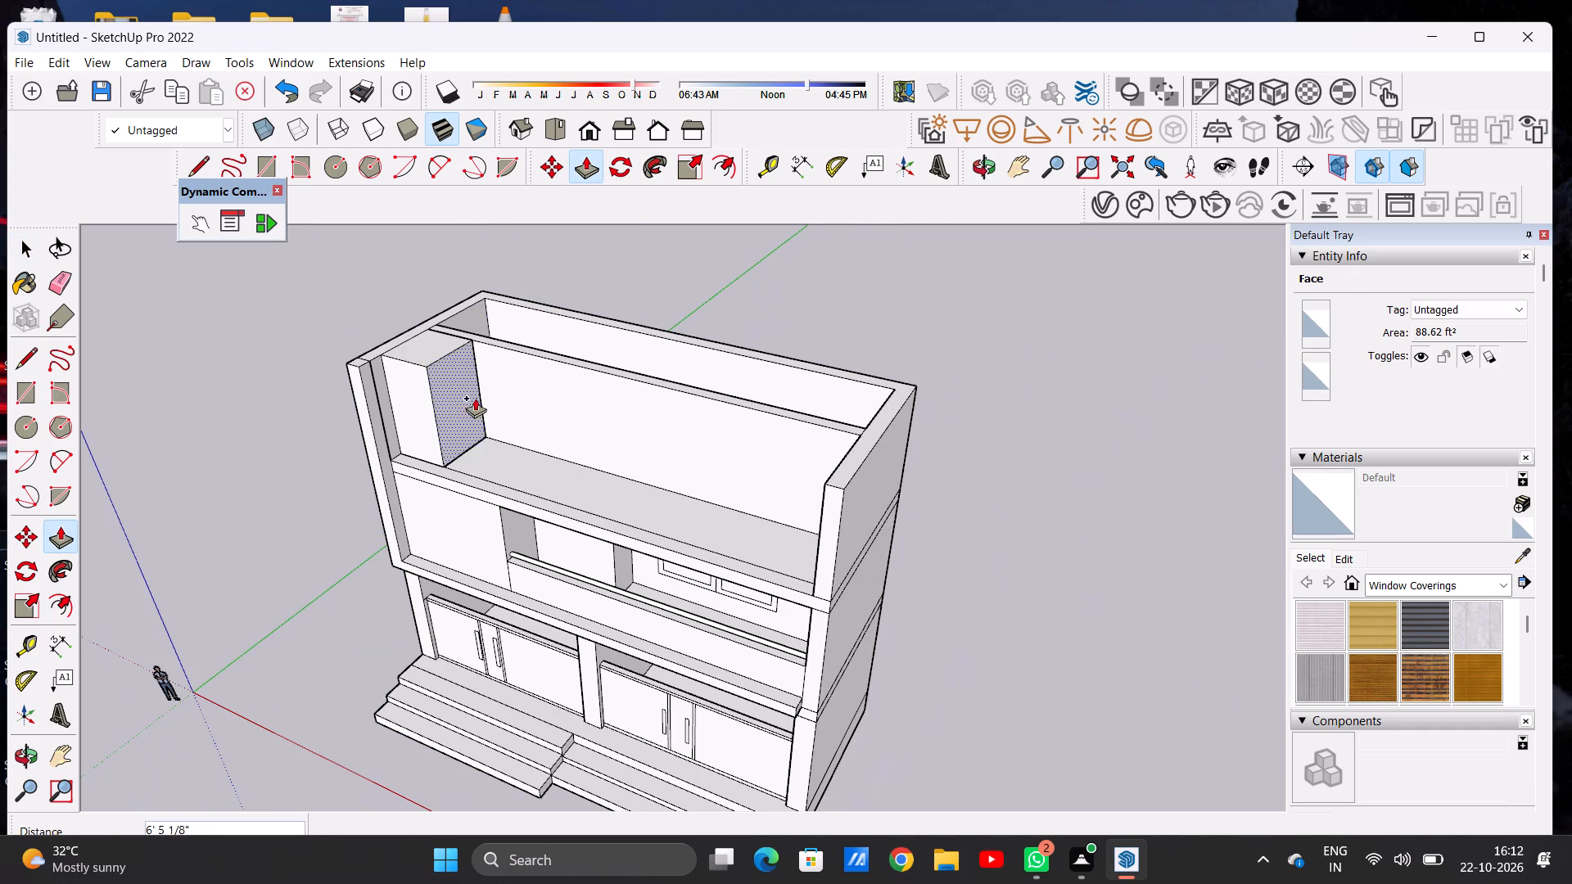
pyautogui.click(498, 521)
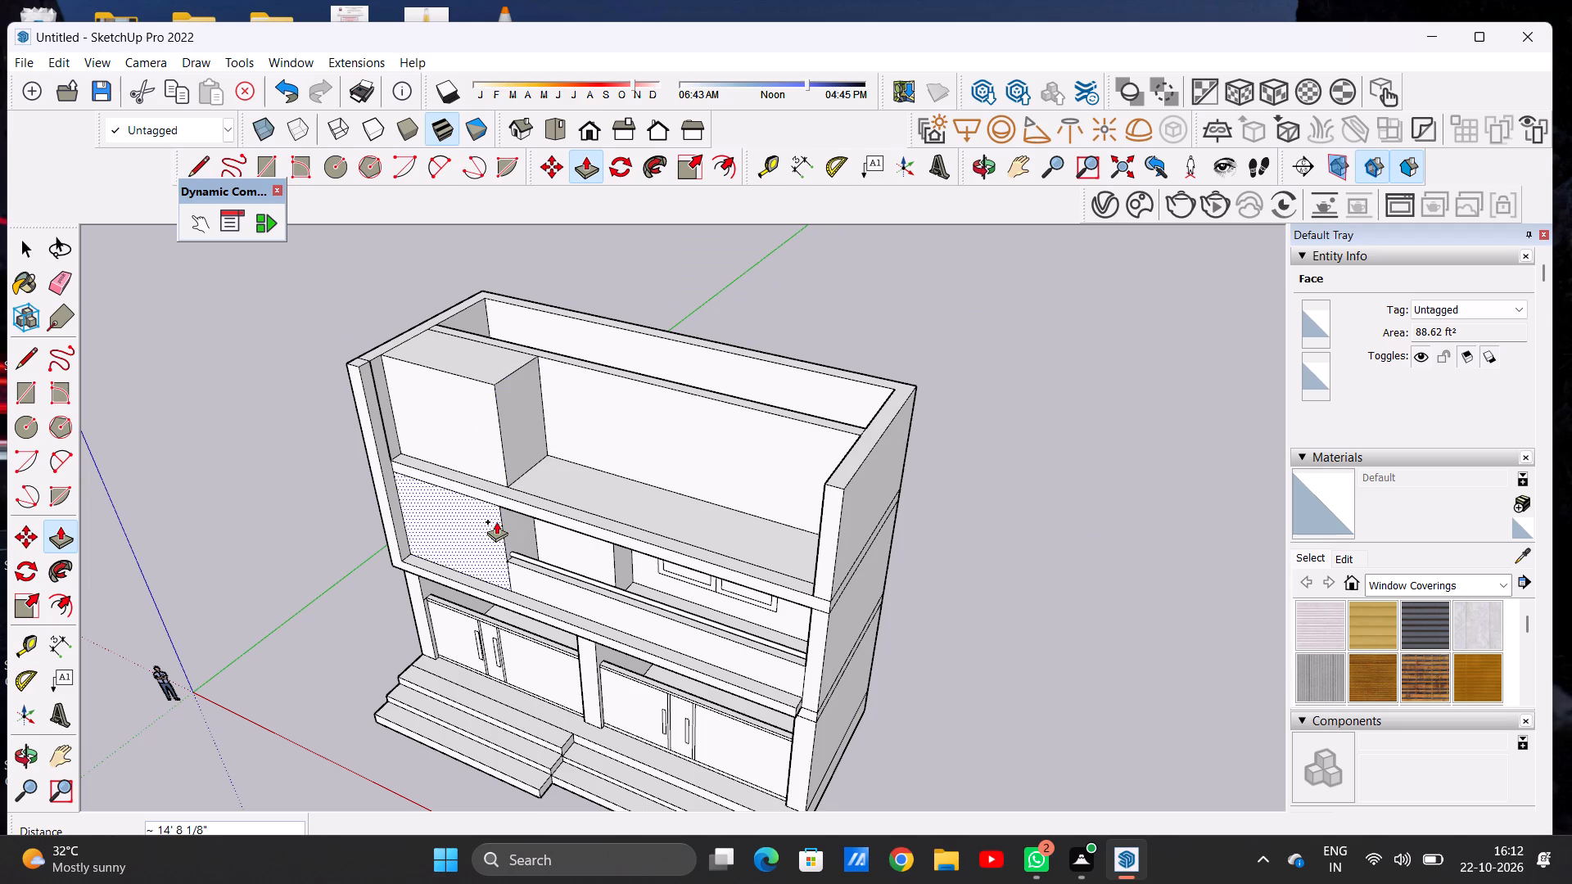
pyautogui.press('space')
# Draw a line down the new block's side face, from the midpoint of its top edge to its bottom edge, splitting the face.
pyautogui.scroll(-5, 591, 386)
pyautogui.moveTo(510, 503); pyautogui.dragTo(665, 325, button='middle')
pyautogui.scroll(4, 594, 385)
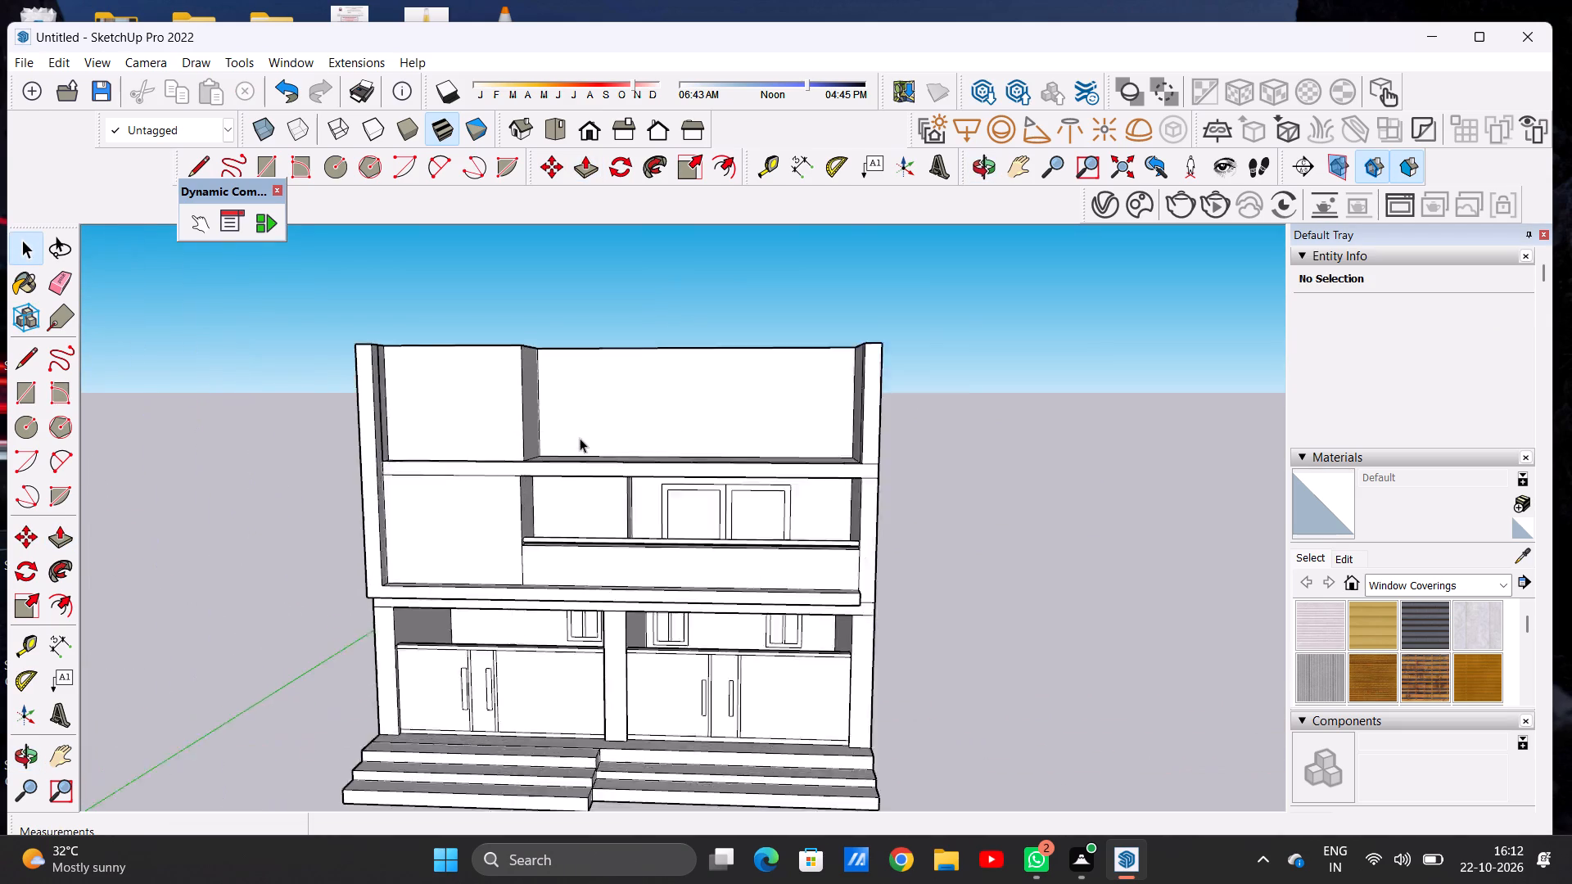
pyautogui.scroll(3, 580, 438)
pyautogui.moveTo(490, 479); pyautogui.dragTo(544, 435, button='middle')
pyautogui.moveTo(544, 435); pyautogui.dragTo(517, 530, button='middle')
pyautogui.scroll(7, 567, 413)
pyautogui.moveTo(567, 410); pyautogui.dragTo(391, 546, button='middle')
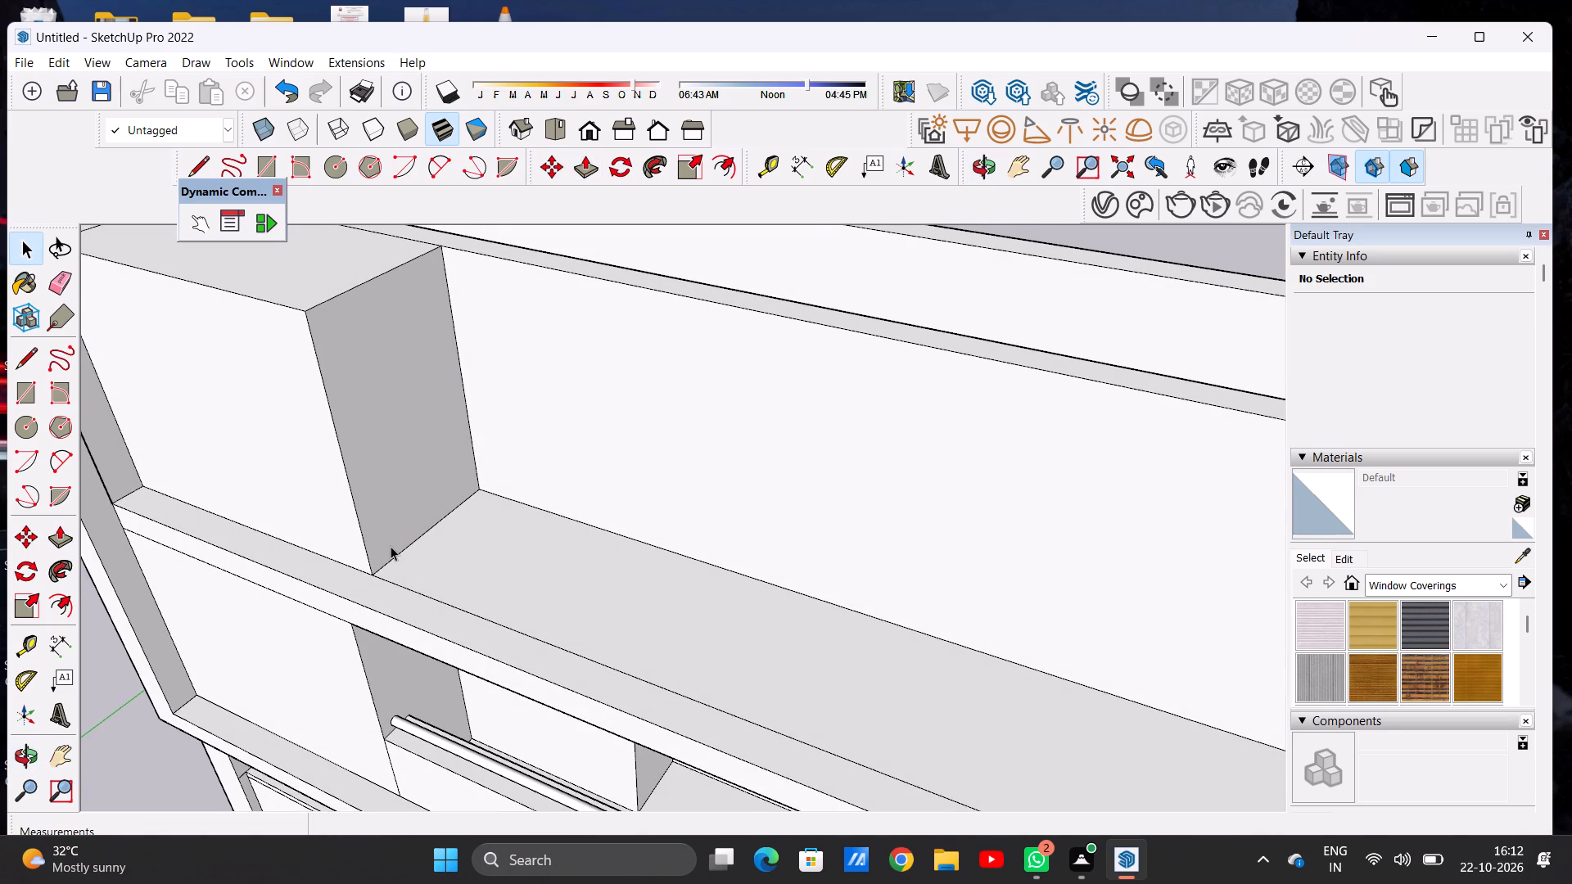
pyautogui.press('l')
pyautogui.click(373, 276)
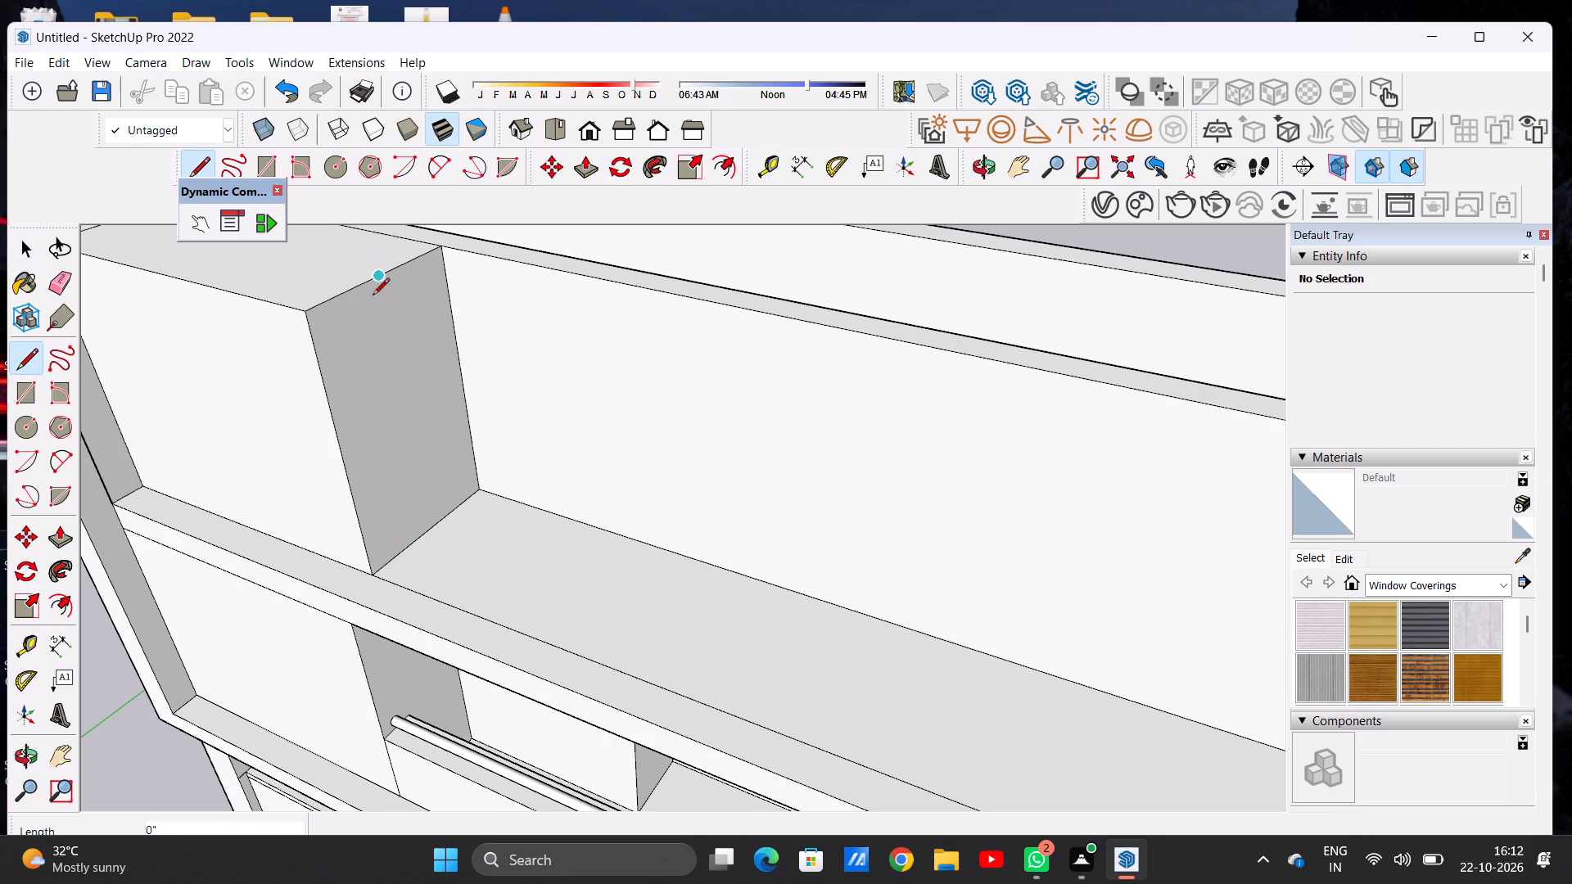
pyautogui.click(431, 534)
pyautogui.press('space')
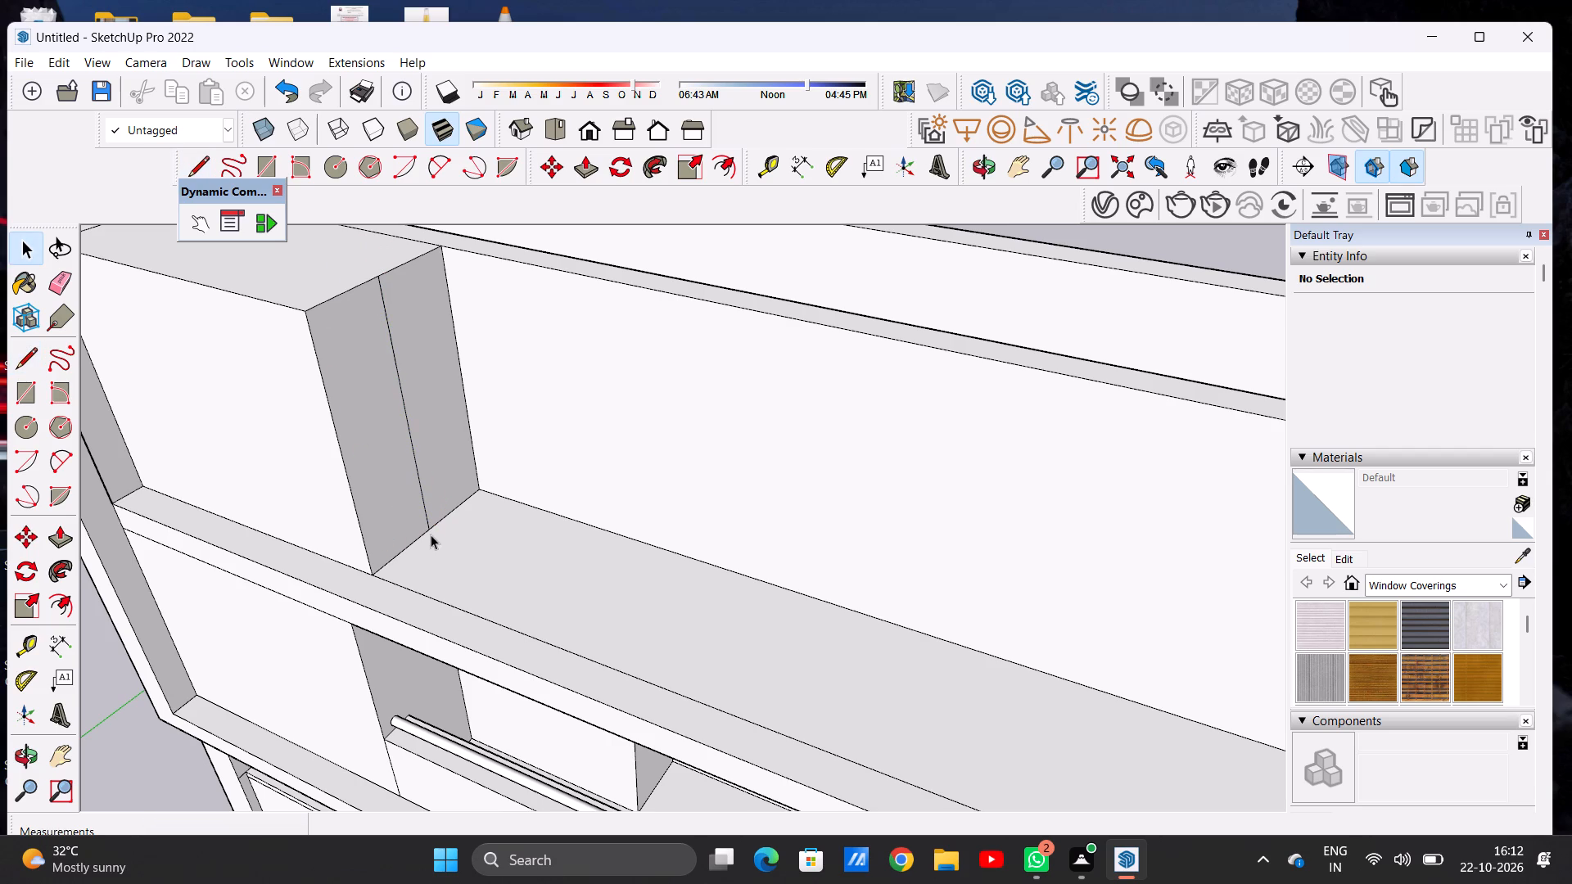
# Push/Pull the rear half of the split side face out about 10' 5", aligned with the wall edge on the storey below.
pyautogui.write('P')
pyautogui.click(438, 364)
pyautogui.scroll(-7, 586, 493)
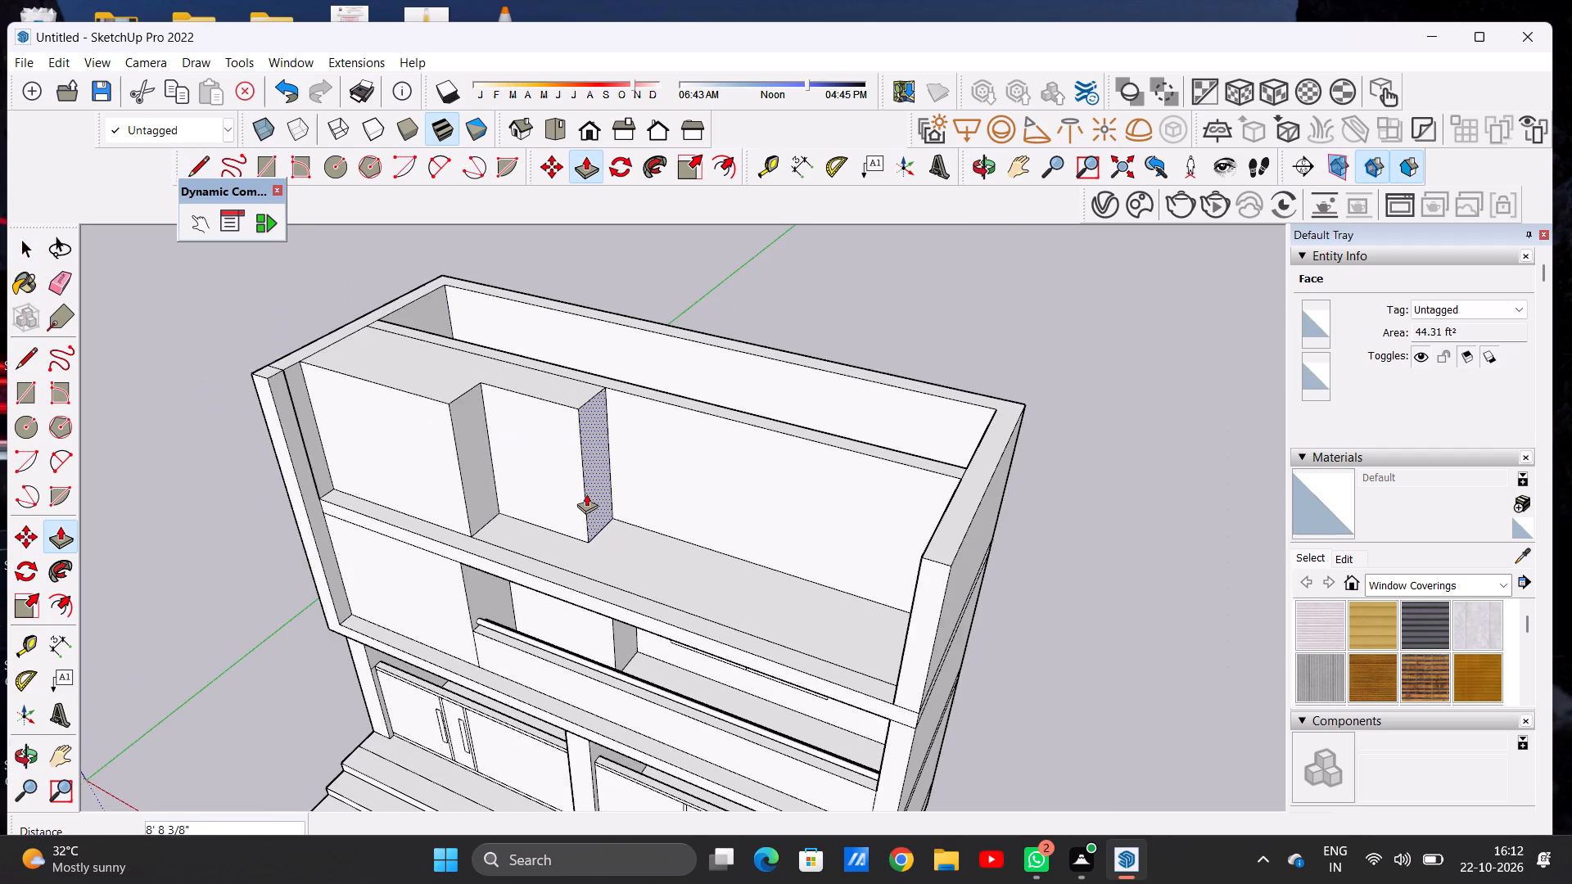
pyautogui.moveTo(586, 494); pyautogui.dragTo(794, 359, button='middle')
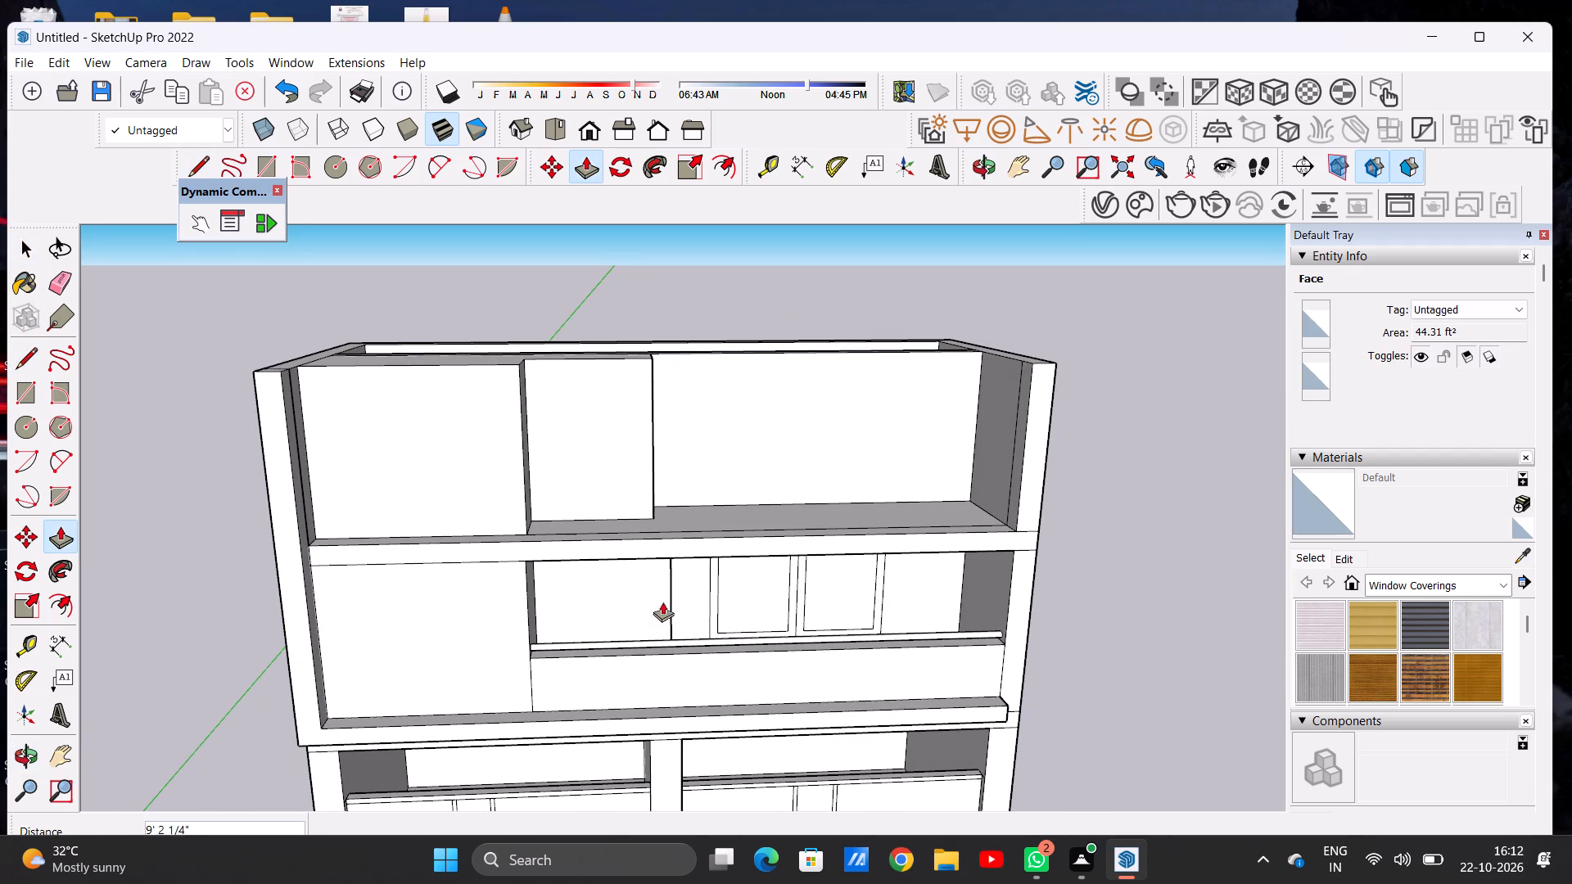
pyautogui.scroll(13, 687, 592)
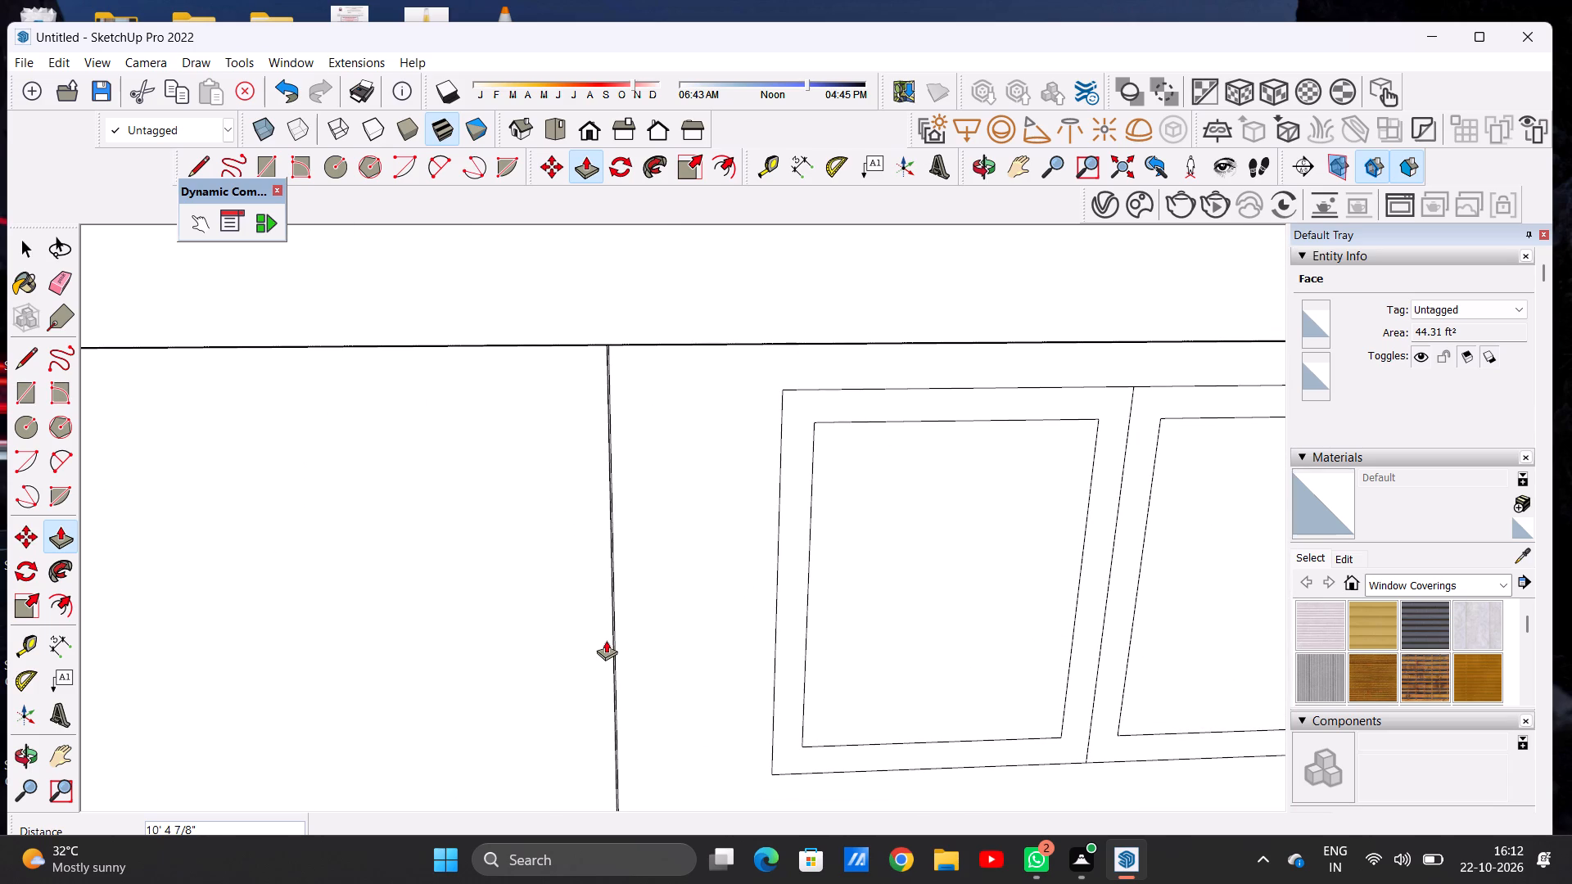
pyautogui.click(612, 655)
pyautogui.press('space')
pyautogui.scroll(-8, 562, 534)
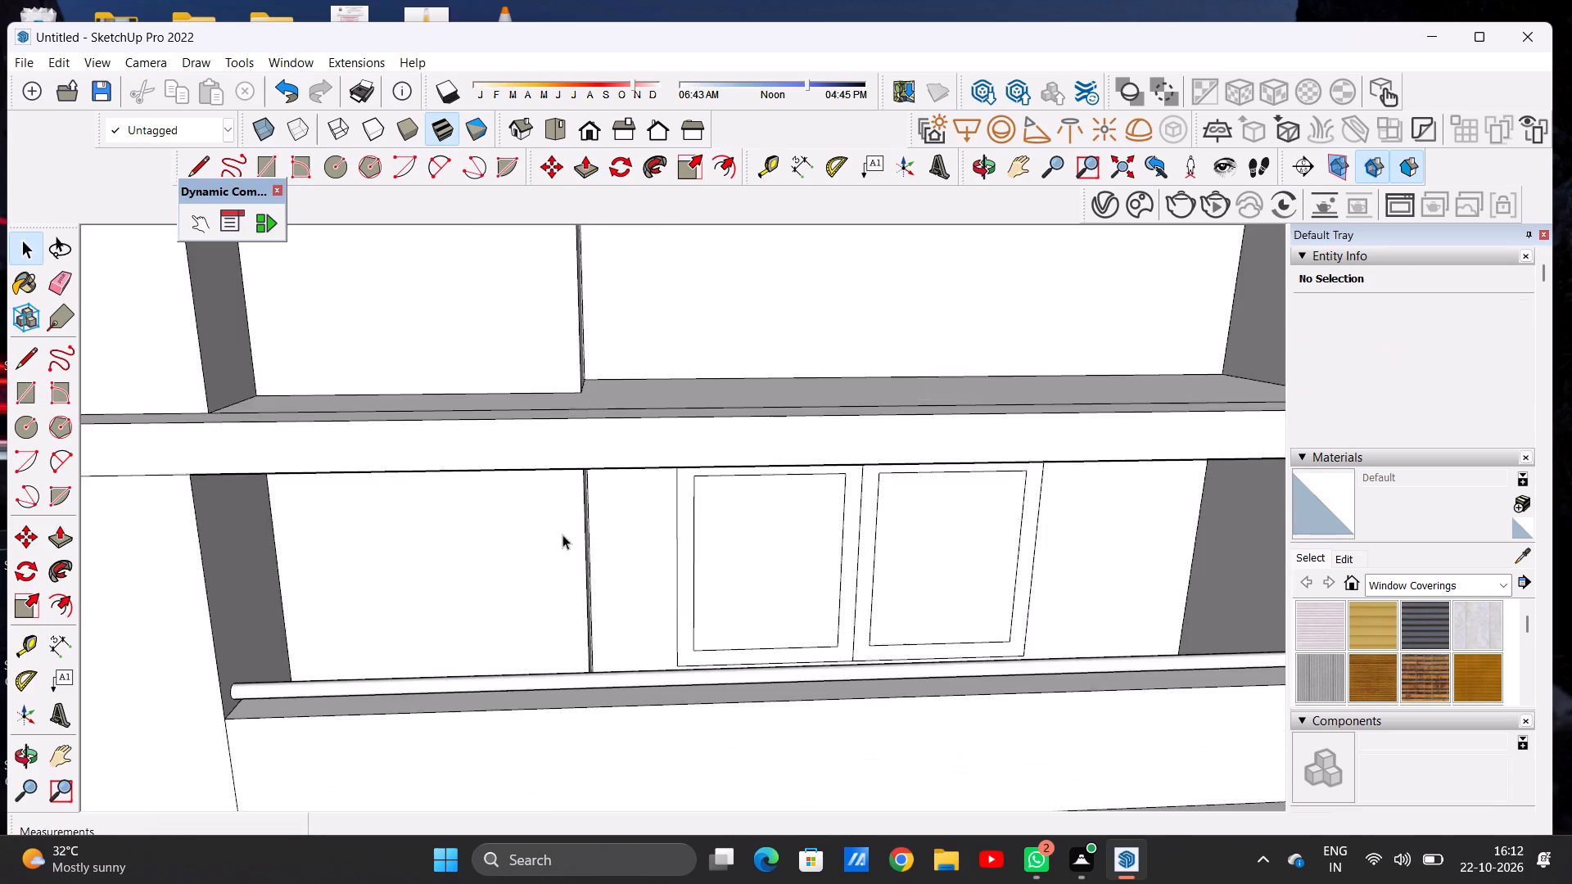
# Examine the building's front from straight on and at an angle, comparing the stepped walls of the two upper storeys.
pyautogui.scroll(-4, 562, 534)
pyautogui.scroll(2, 562, 534)
pyautogui.scroll(-13, 562, 534)
pyautogui.moveTo(606, 517); pyautogui.dragTo(601, 443, button='middle')
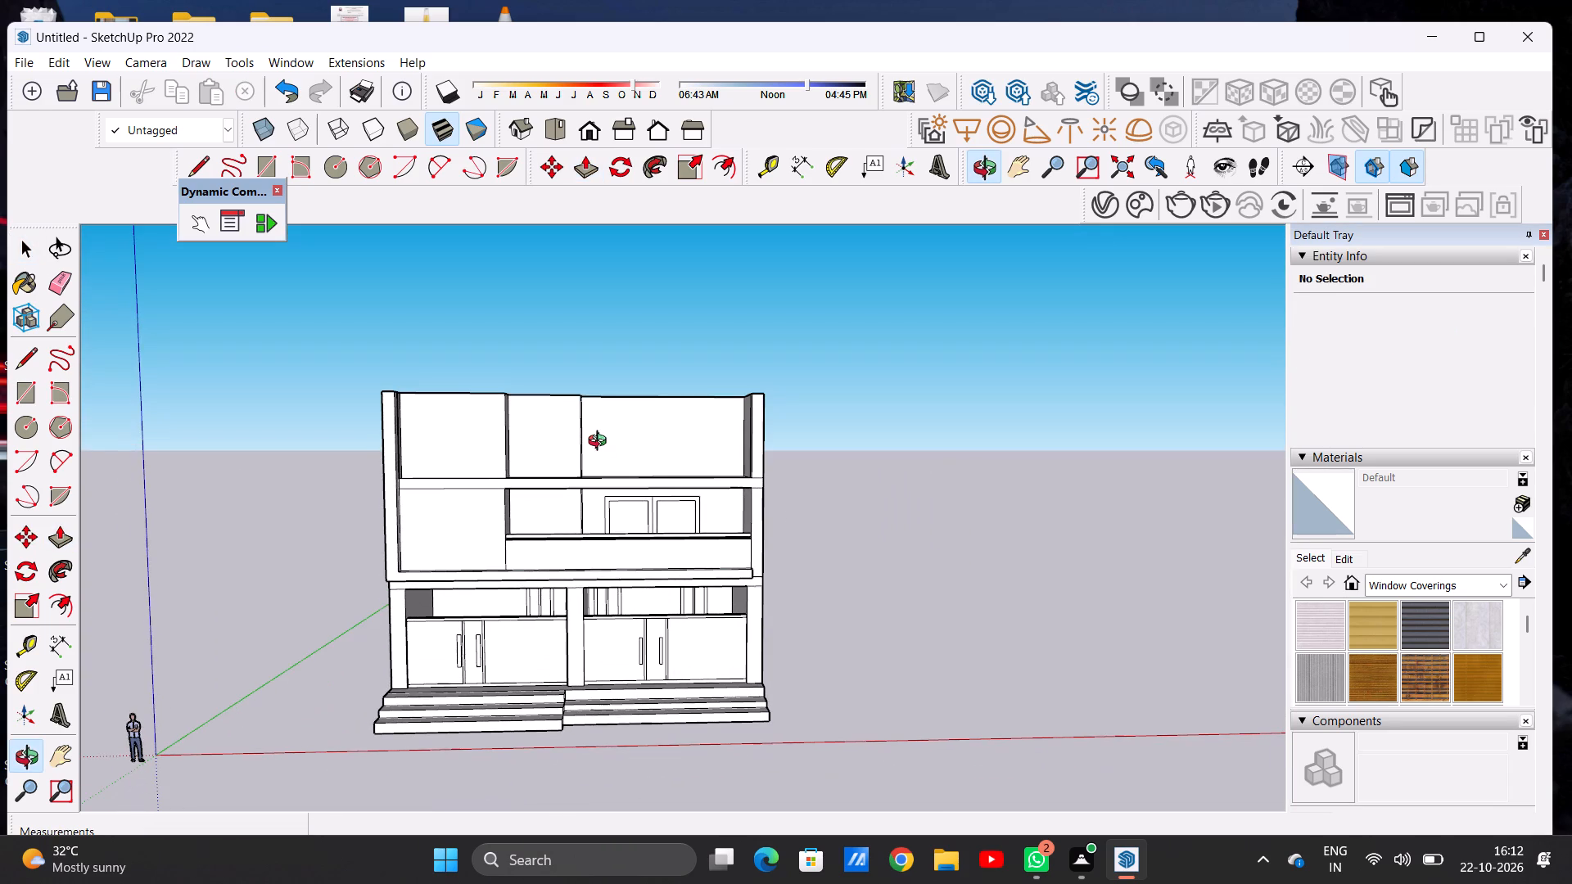
pyautogui.moveTo(601, 443); pyautogui.dragTo(580, 438, button='middle')
pyautogui.scroll(2, 627, 435)
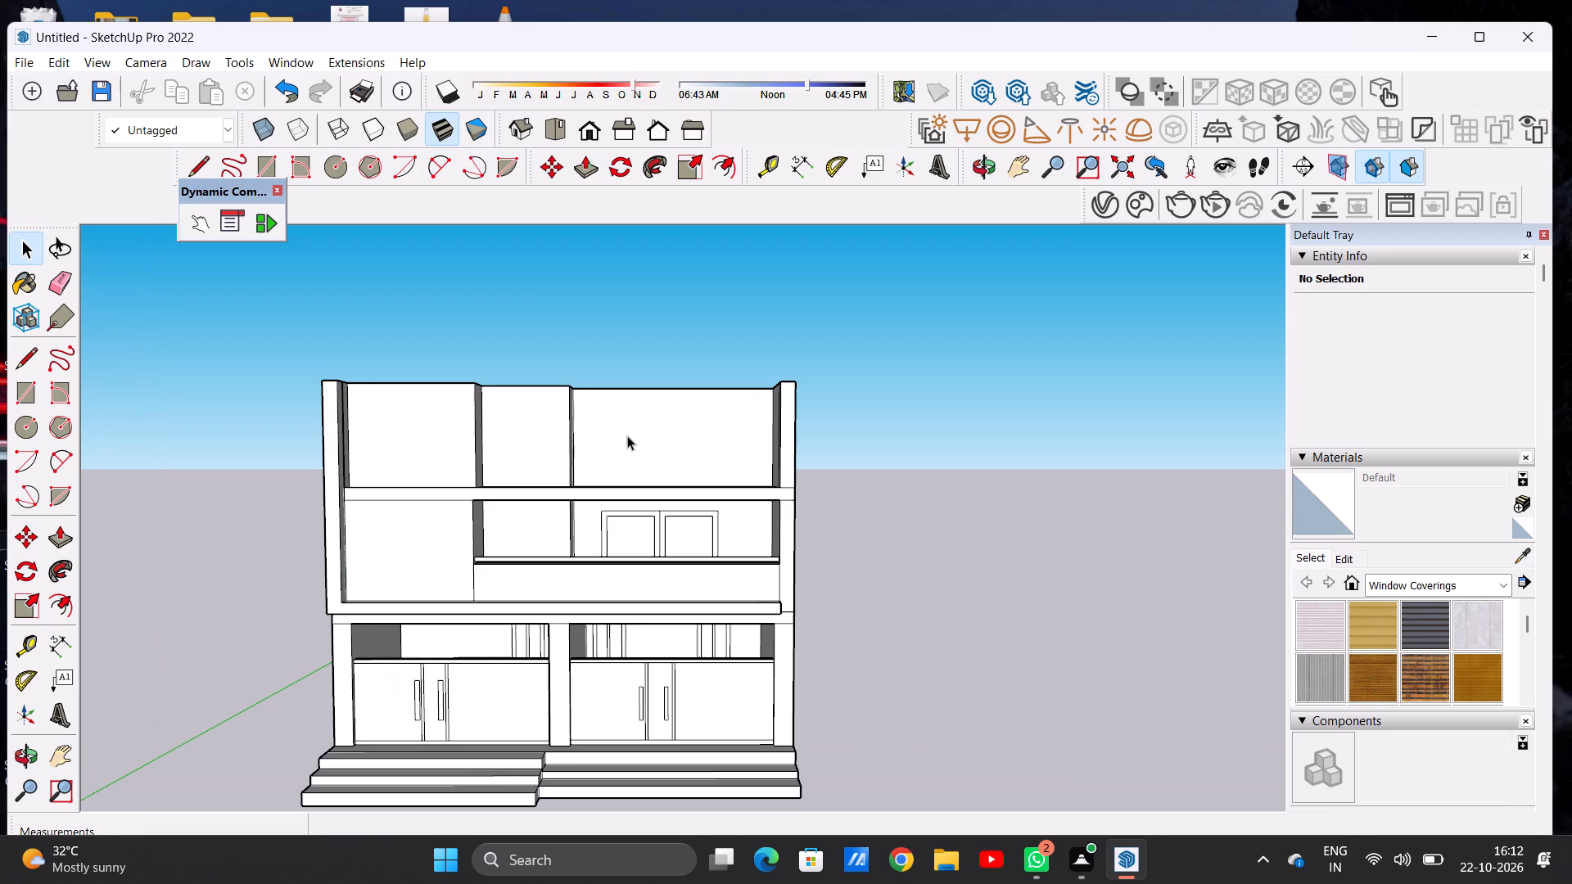
pyautogui.scroll(-2, 627, 435)
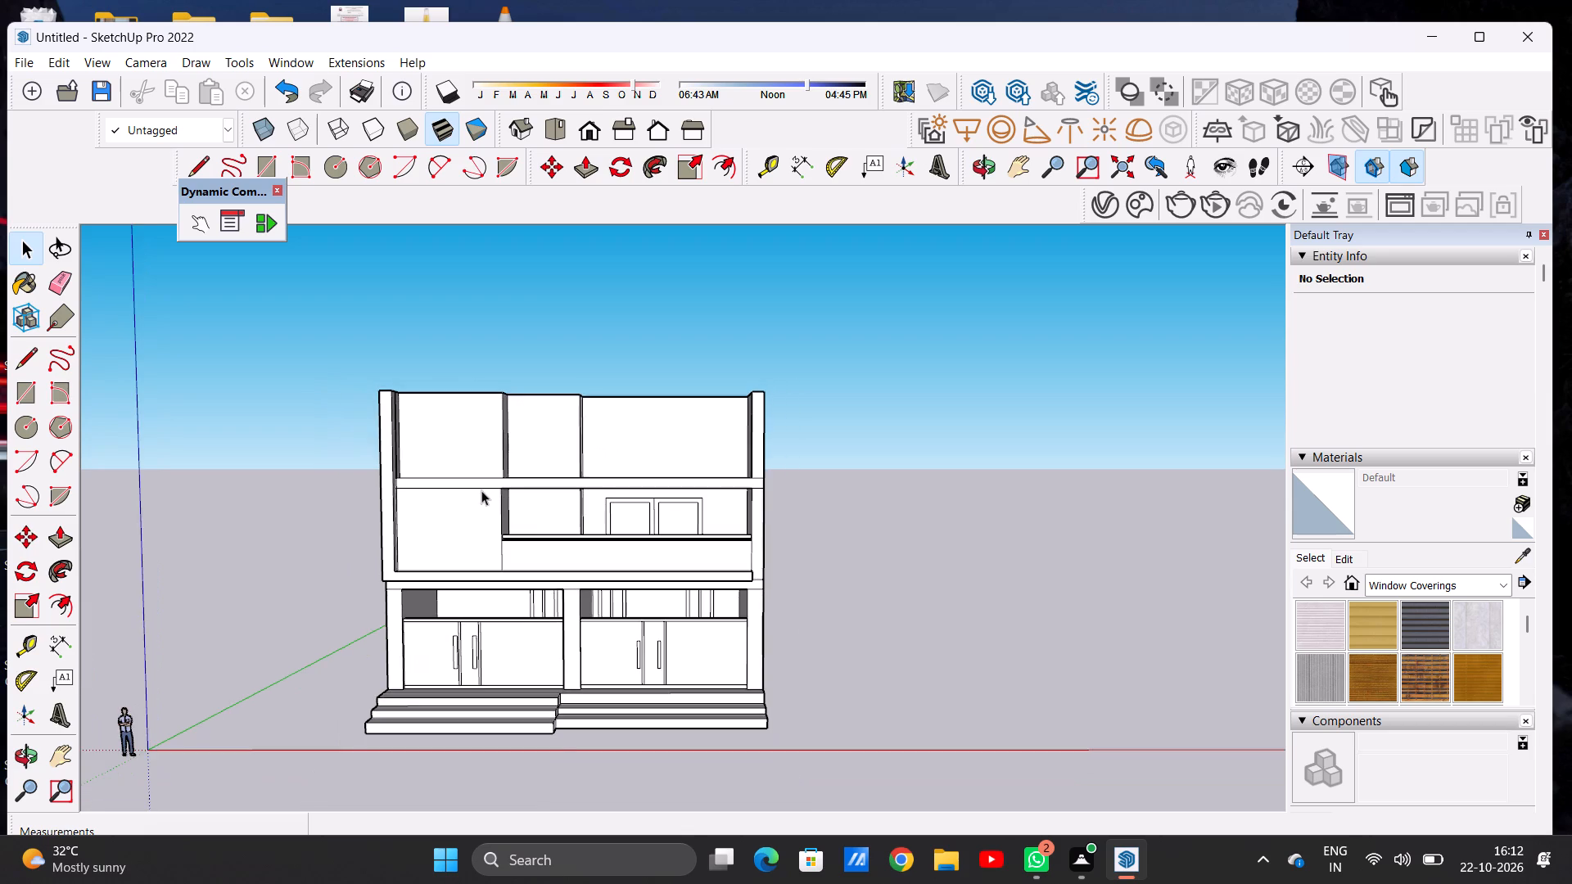
pyautogui.scroll(10, 480, 490)
pyautogui.scroll(-1, 576, 446)
pyautogui.moveTo(447, 542); pyautogui.dragTo(317, 602, button='middle')
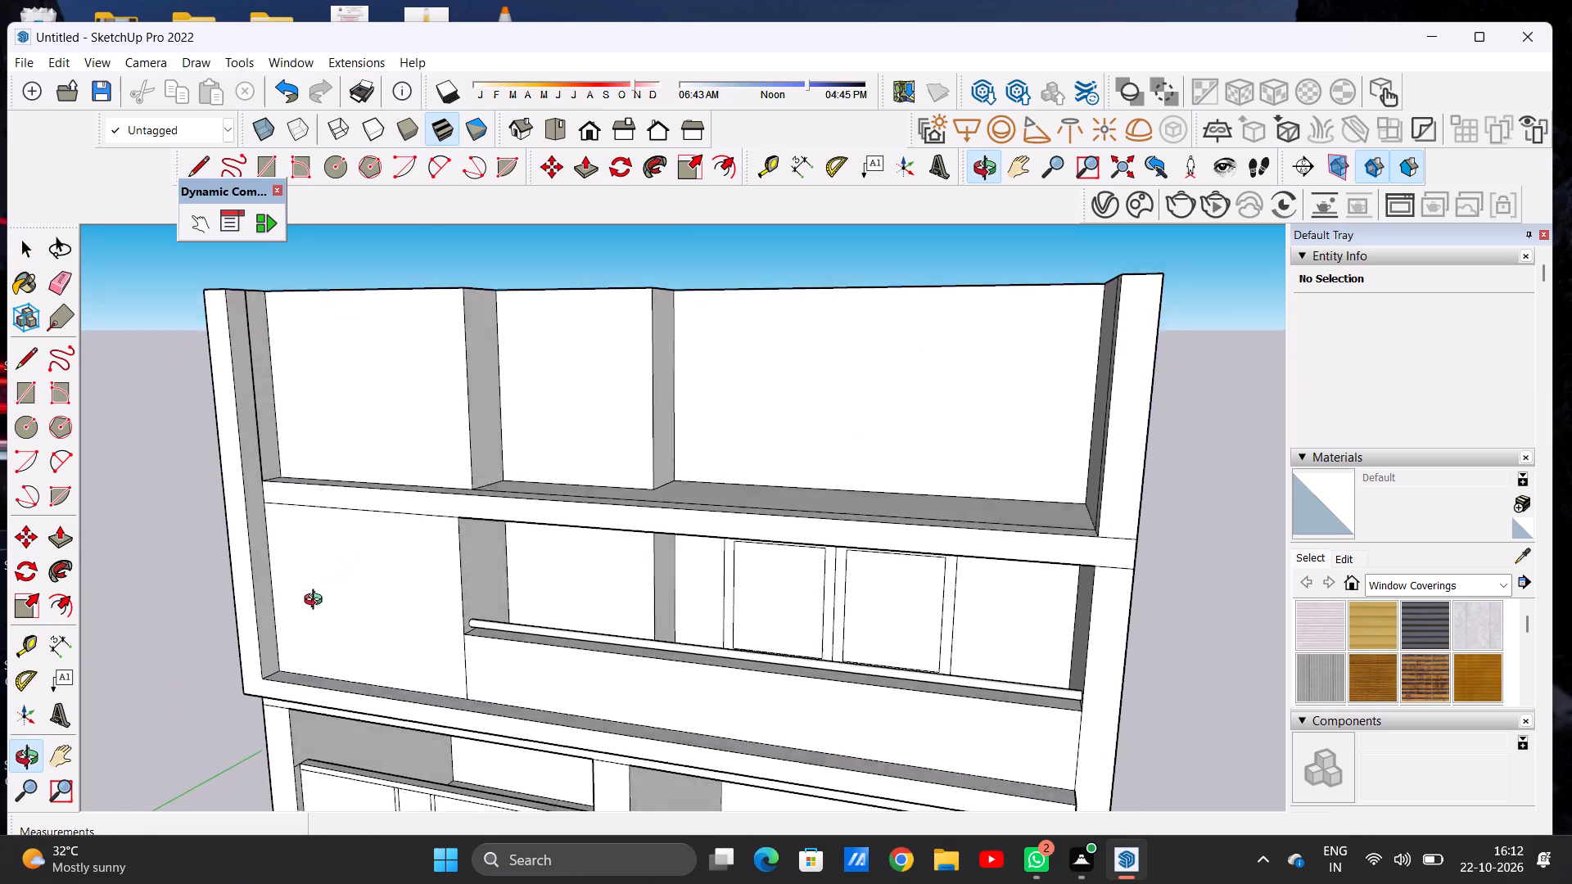
pyautogui.moveTo(317, 602); pyautogui.dragTo(232, 608, button='middle')
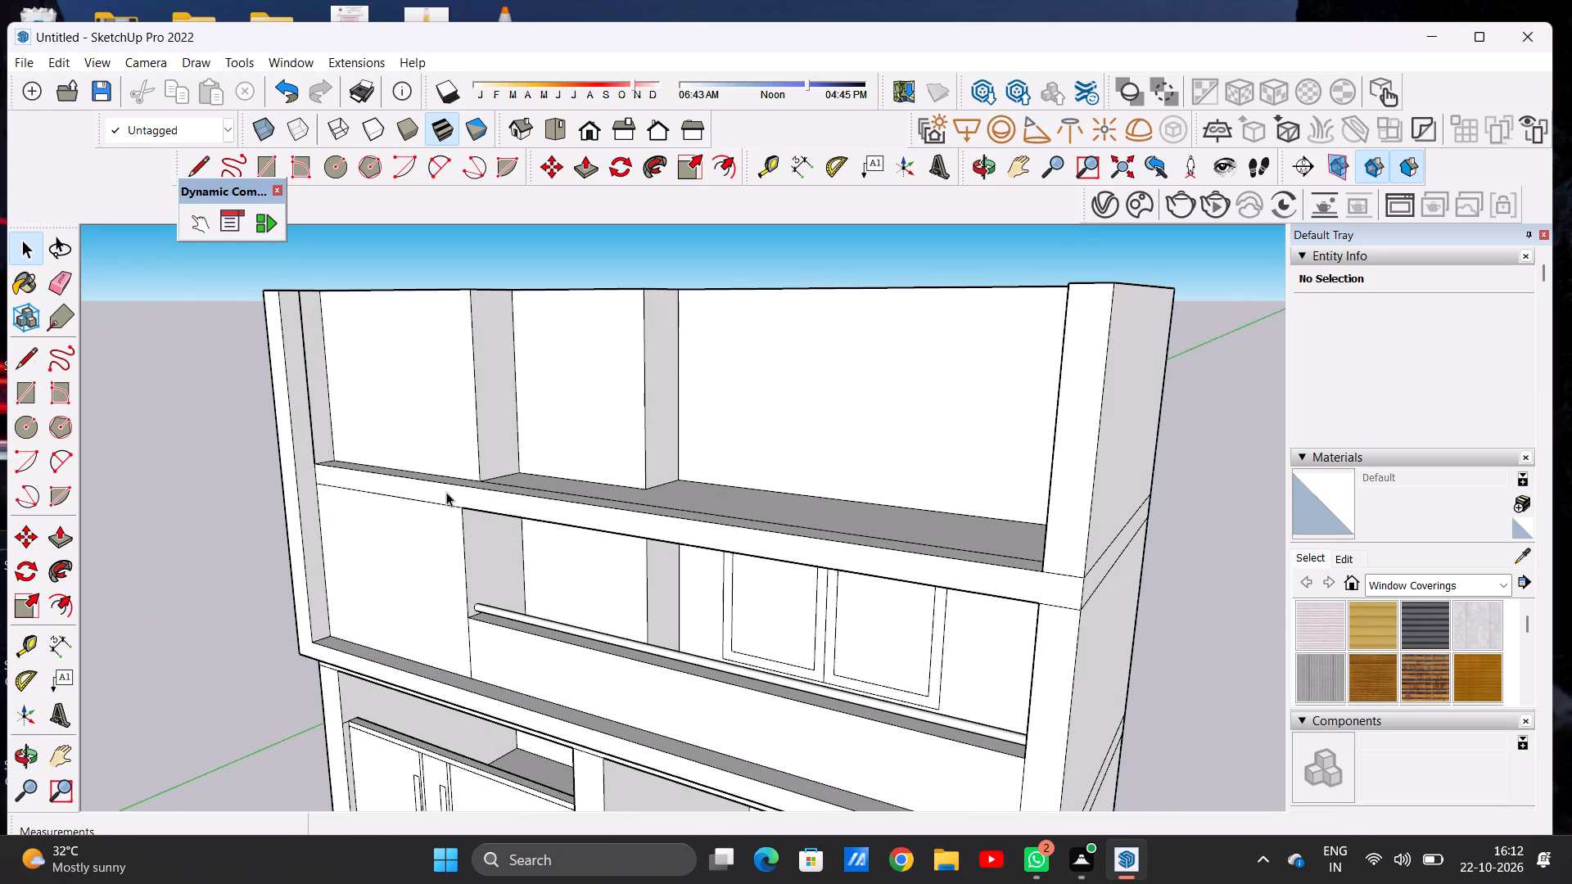
pyautogui.scroll(1, 446, 490)
pyautogui.scroll(-2, 447, 490)
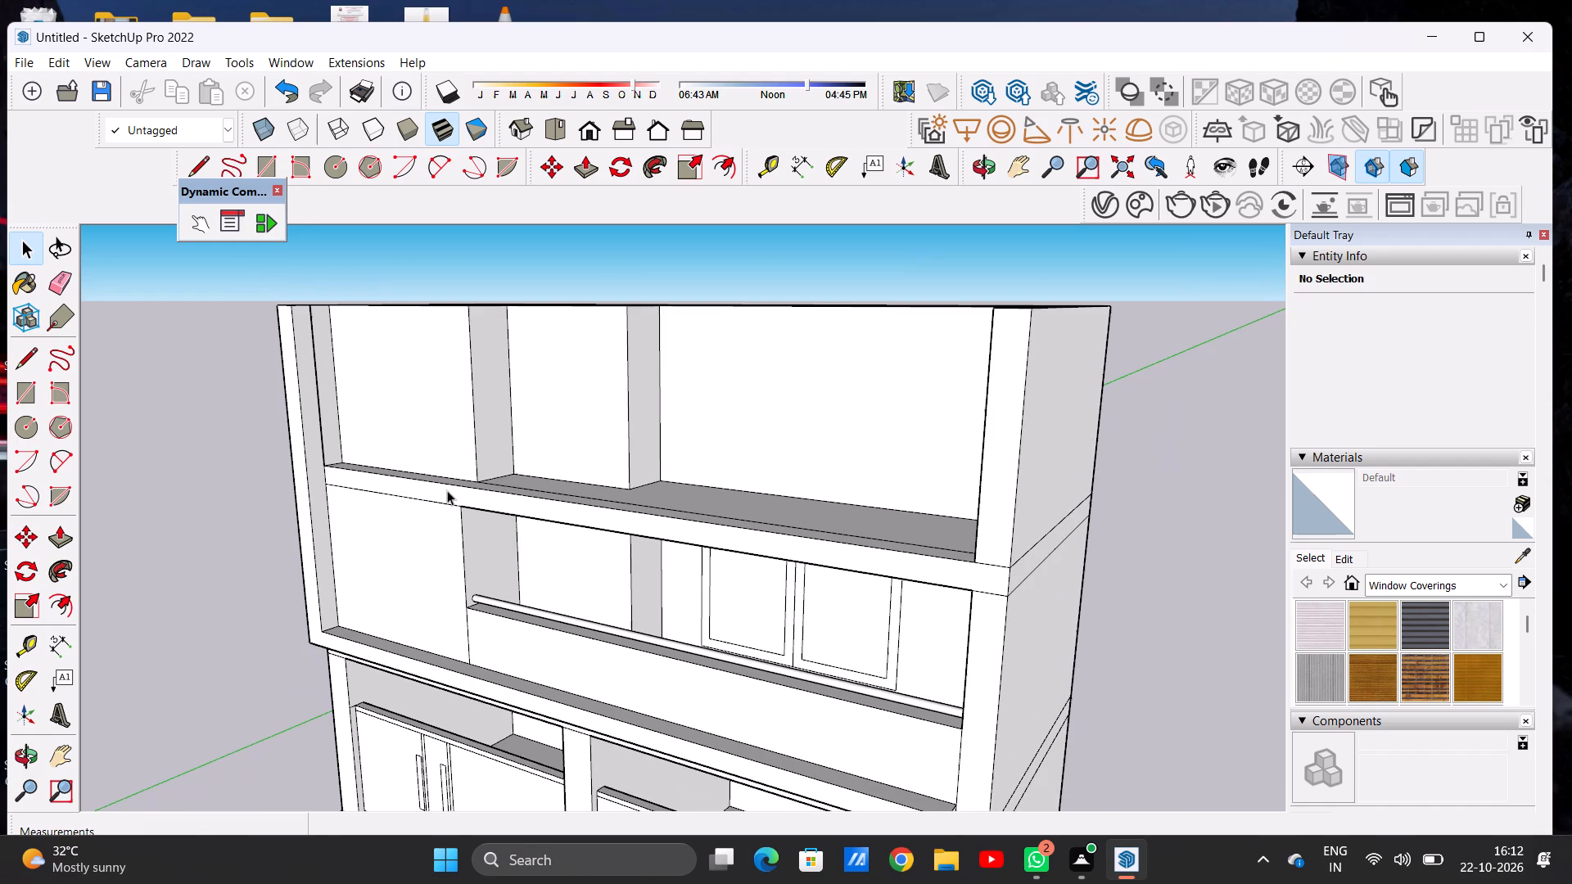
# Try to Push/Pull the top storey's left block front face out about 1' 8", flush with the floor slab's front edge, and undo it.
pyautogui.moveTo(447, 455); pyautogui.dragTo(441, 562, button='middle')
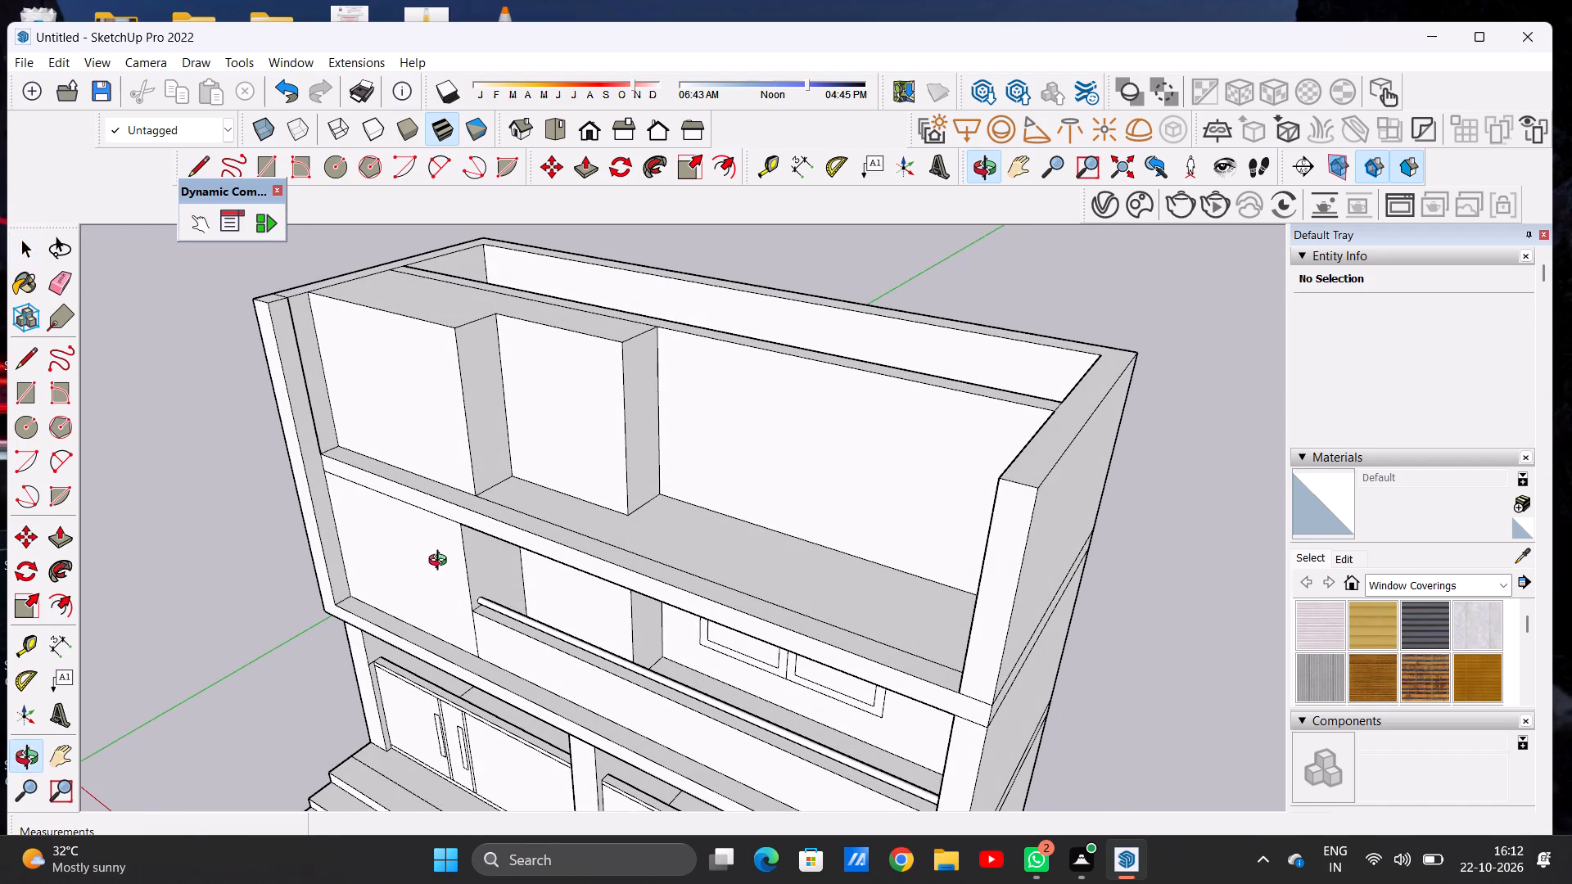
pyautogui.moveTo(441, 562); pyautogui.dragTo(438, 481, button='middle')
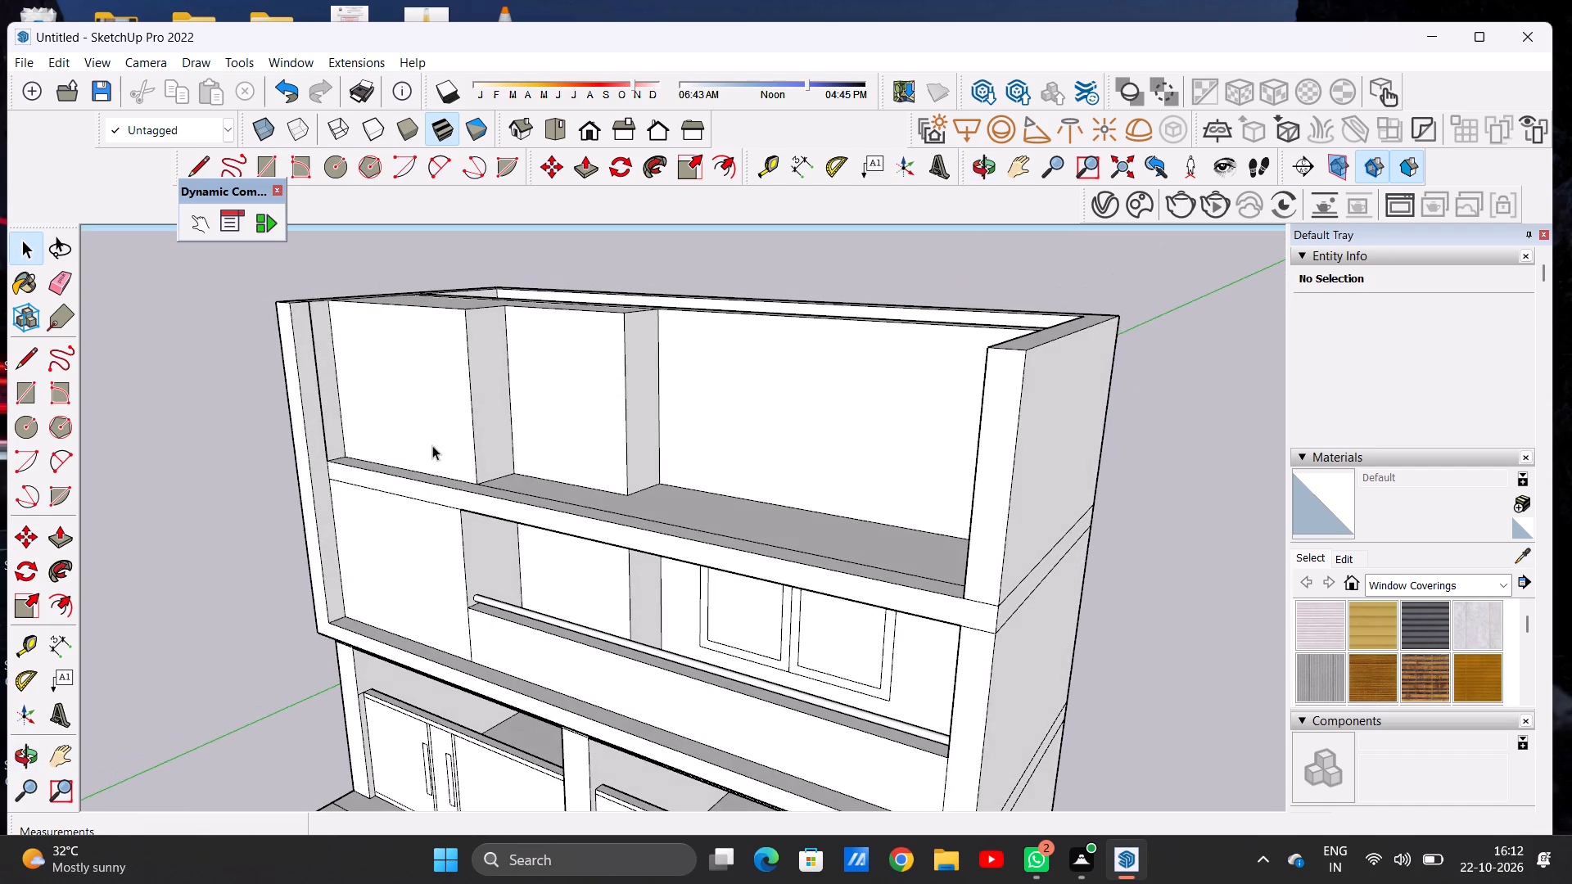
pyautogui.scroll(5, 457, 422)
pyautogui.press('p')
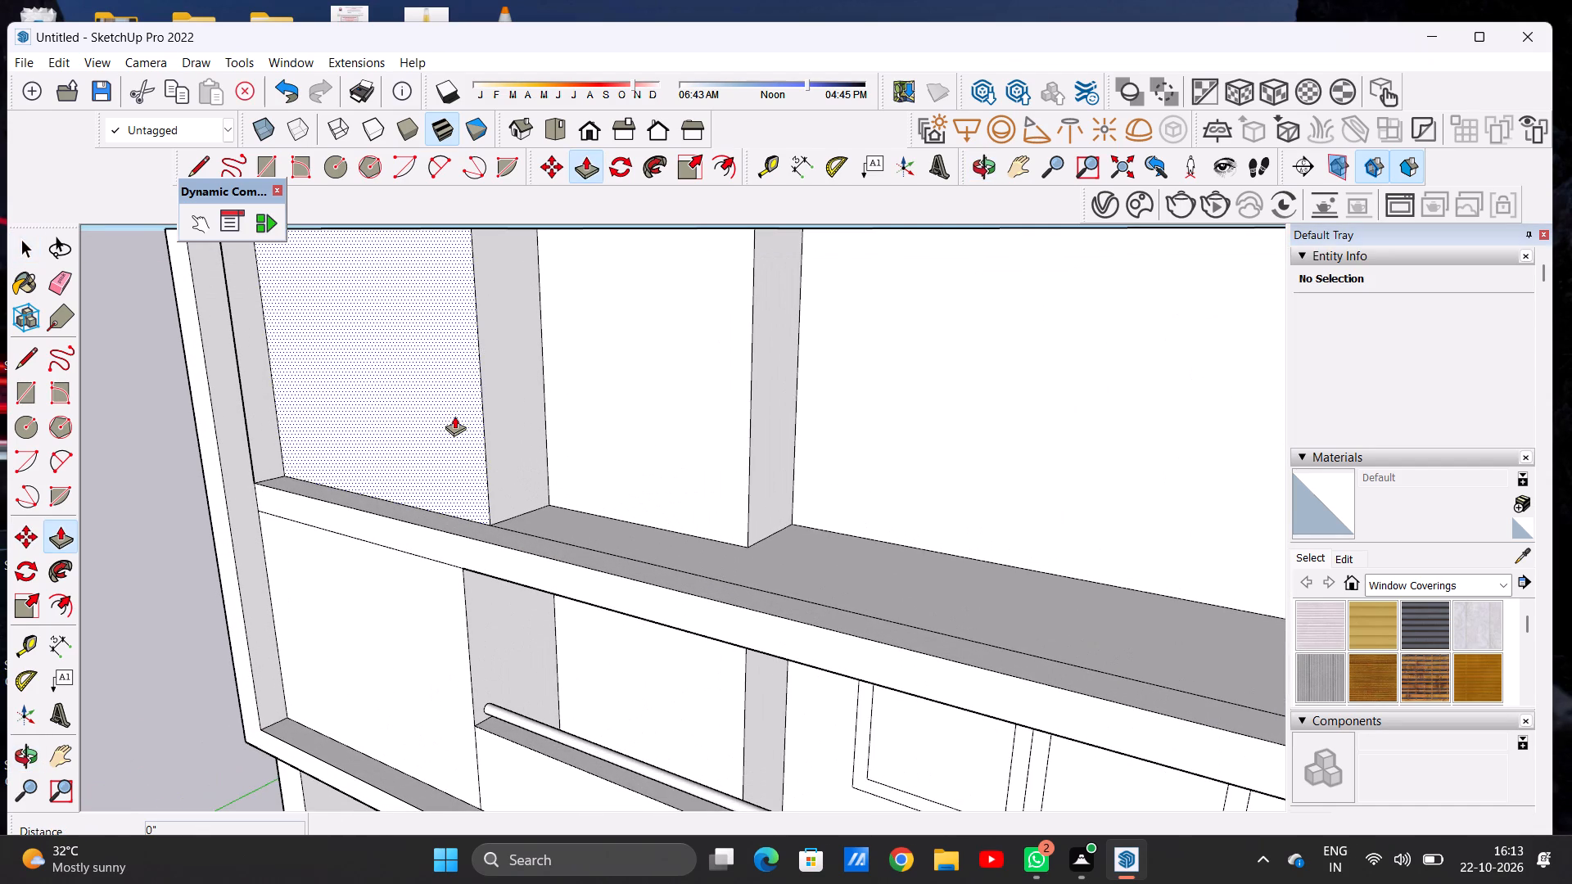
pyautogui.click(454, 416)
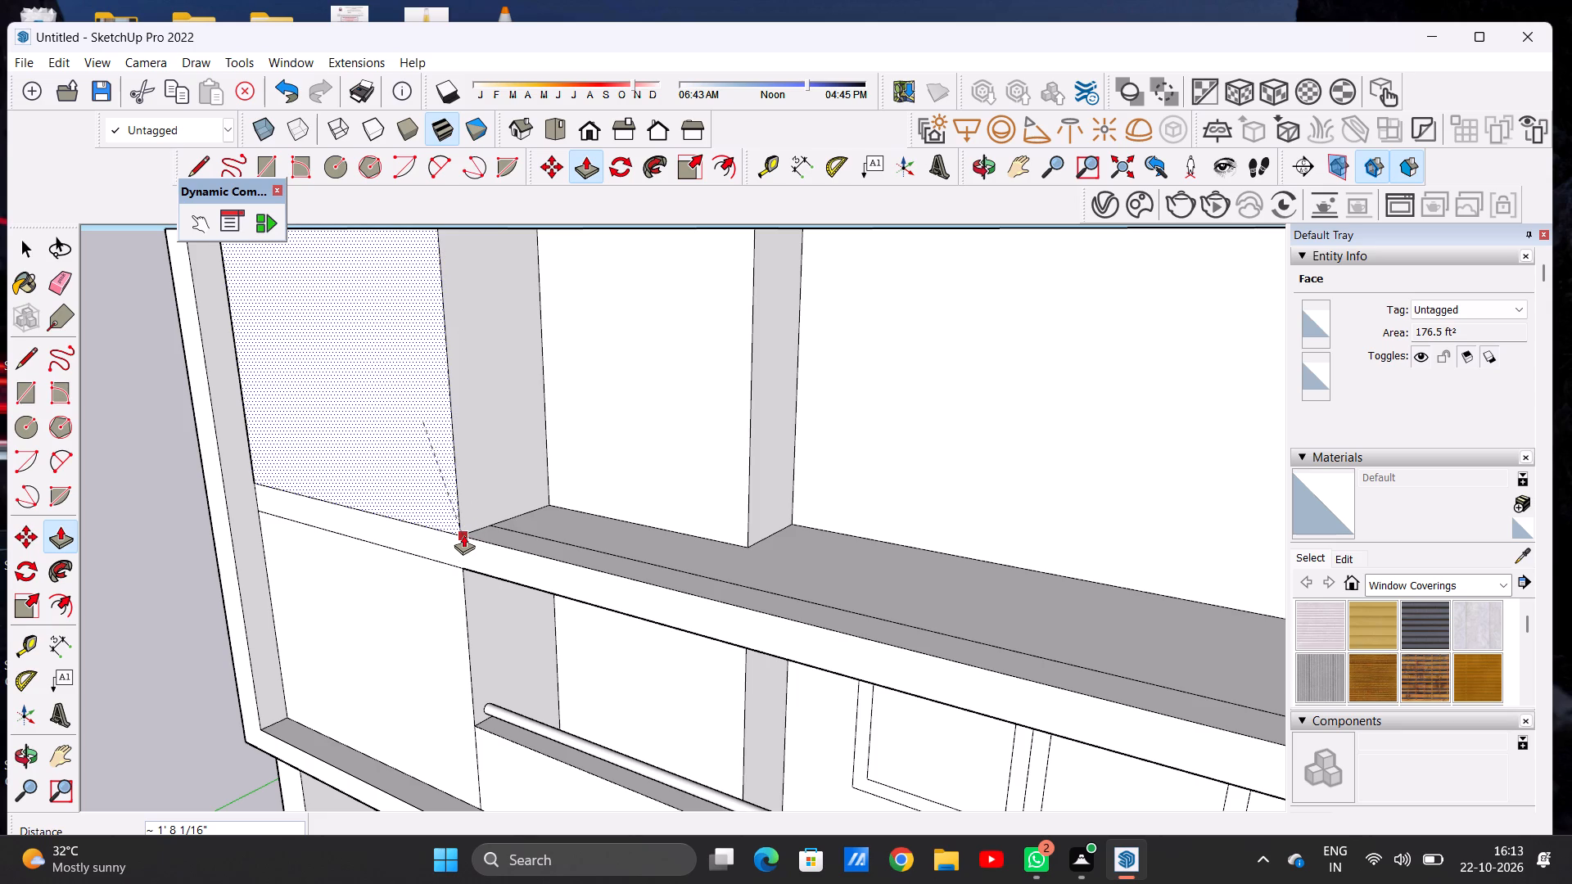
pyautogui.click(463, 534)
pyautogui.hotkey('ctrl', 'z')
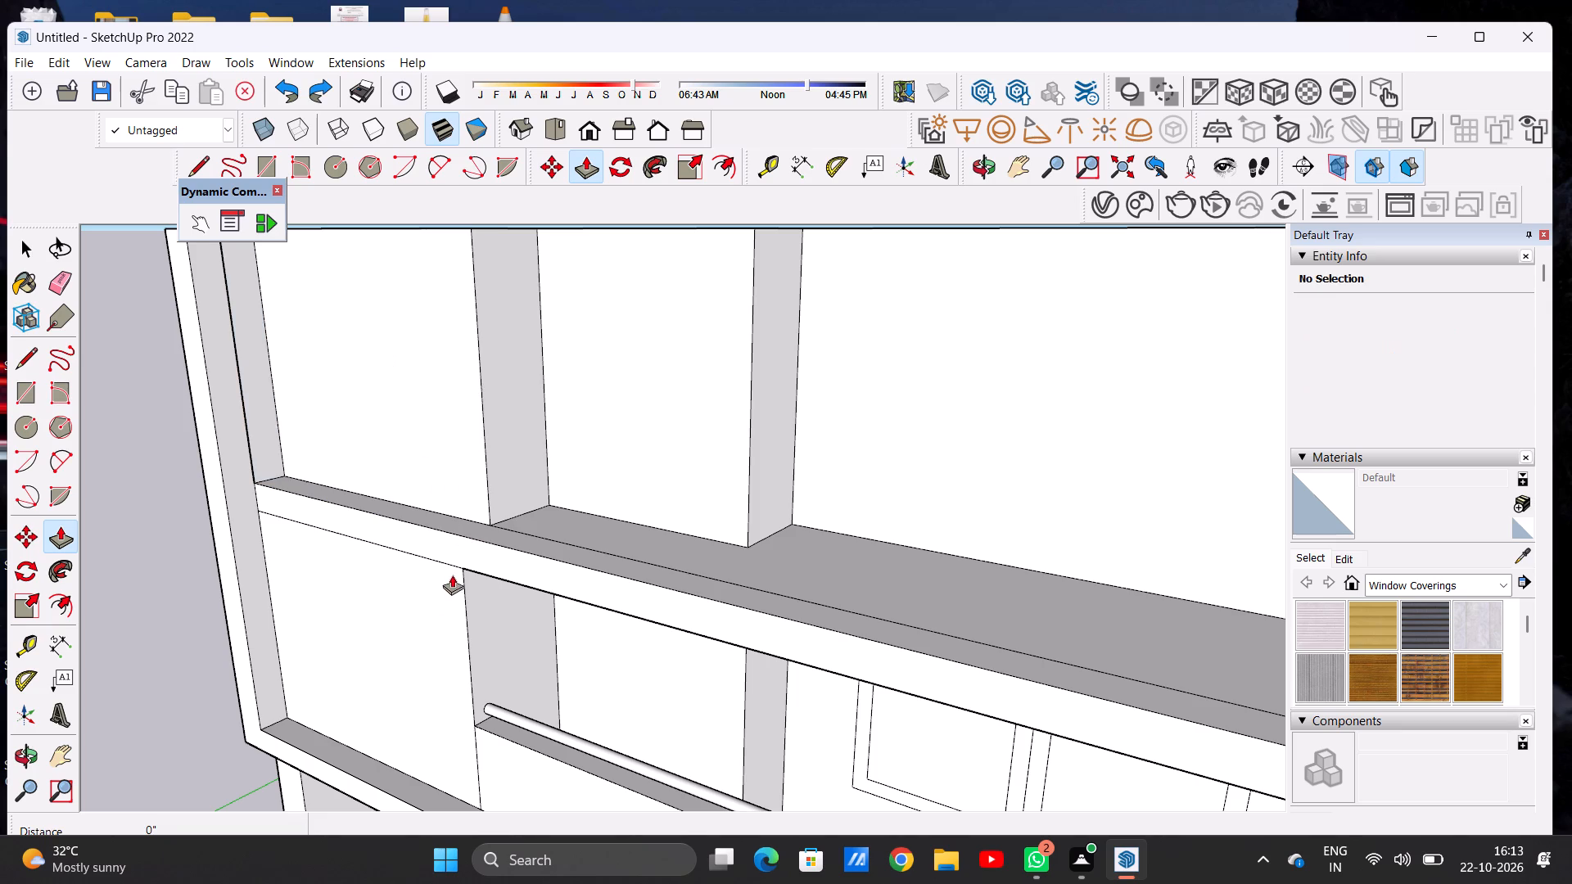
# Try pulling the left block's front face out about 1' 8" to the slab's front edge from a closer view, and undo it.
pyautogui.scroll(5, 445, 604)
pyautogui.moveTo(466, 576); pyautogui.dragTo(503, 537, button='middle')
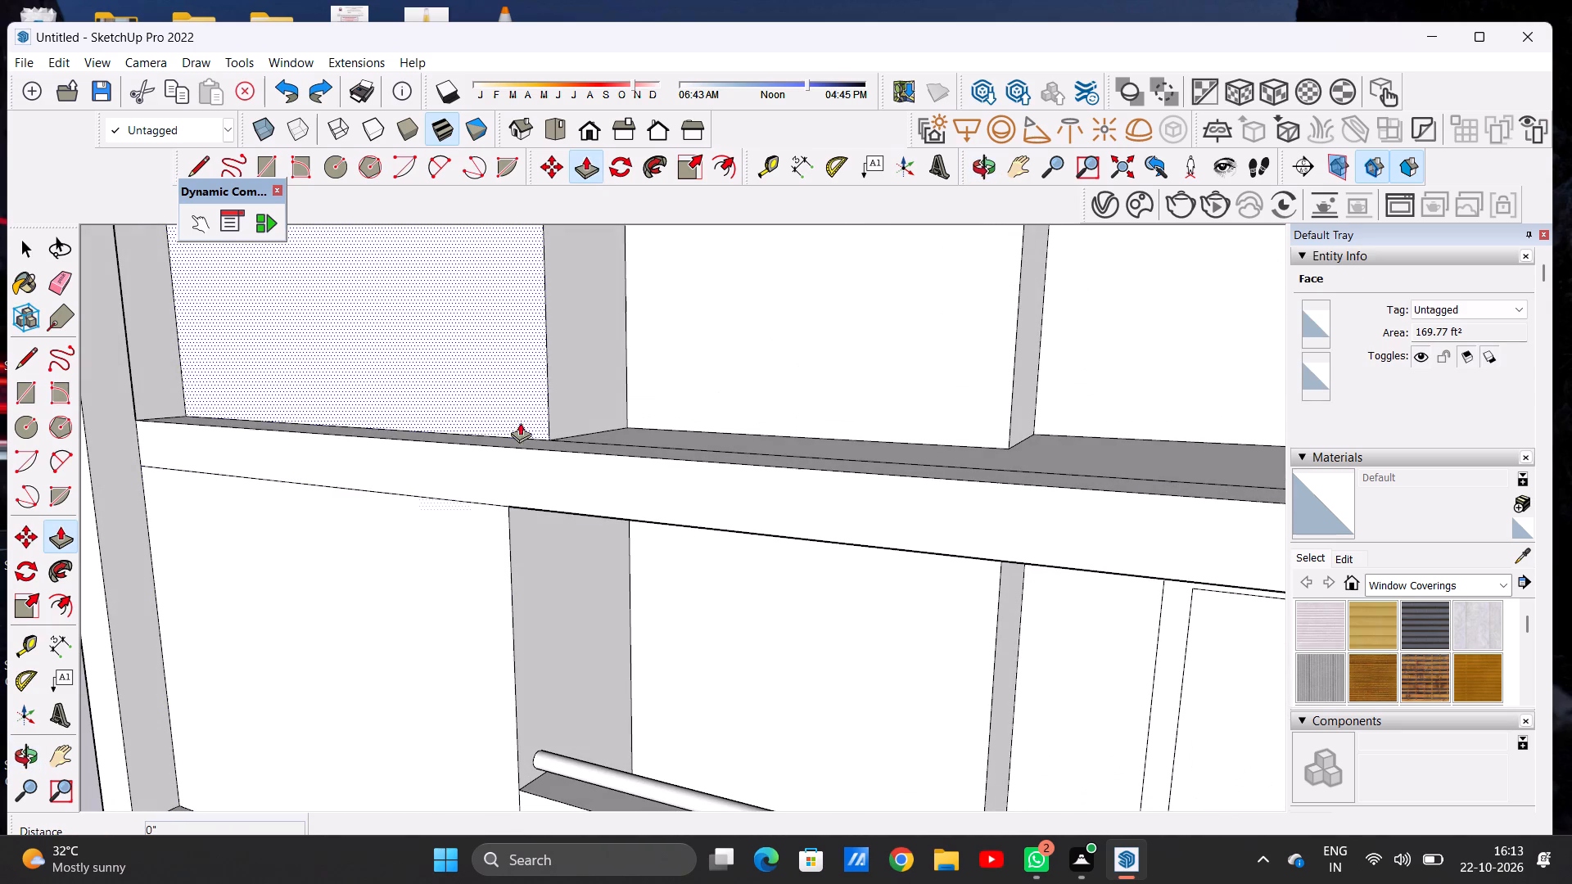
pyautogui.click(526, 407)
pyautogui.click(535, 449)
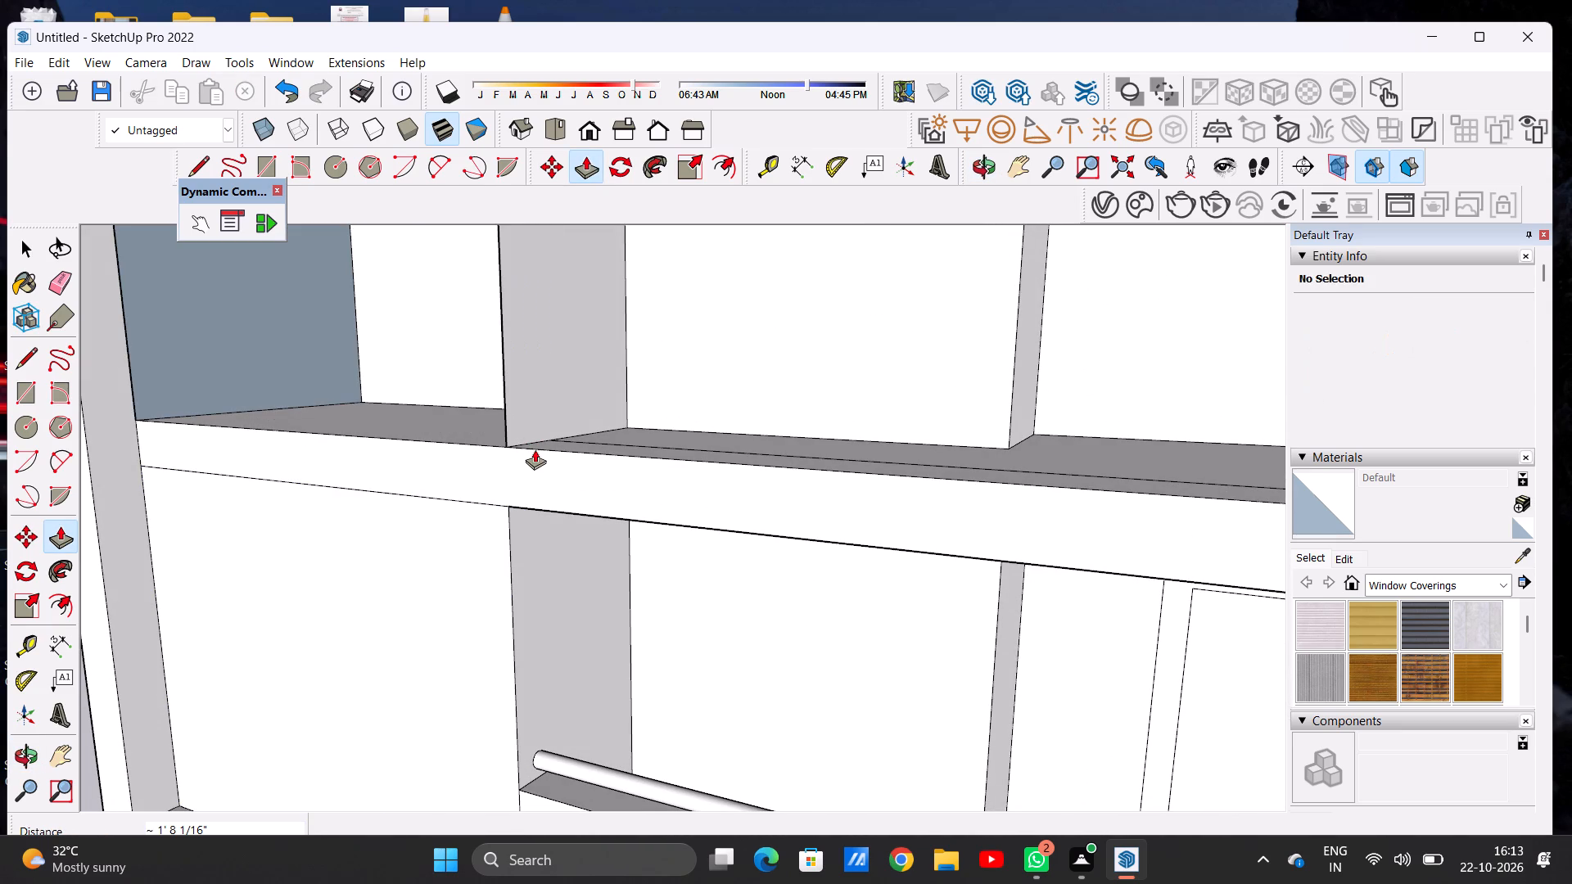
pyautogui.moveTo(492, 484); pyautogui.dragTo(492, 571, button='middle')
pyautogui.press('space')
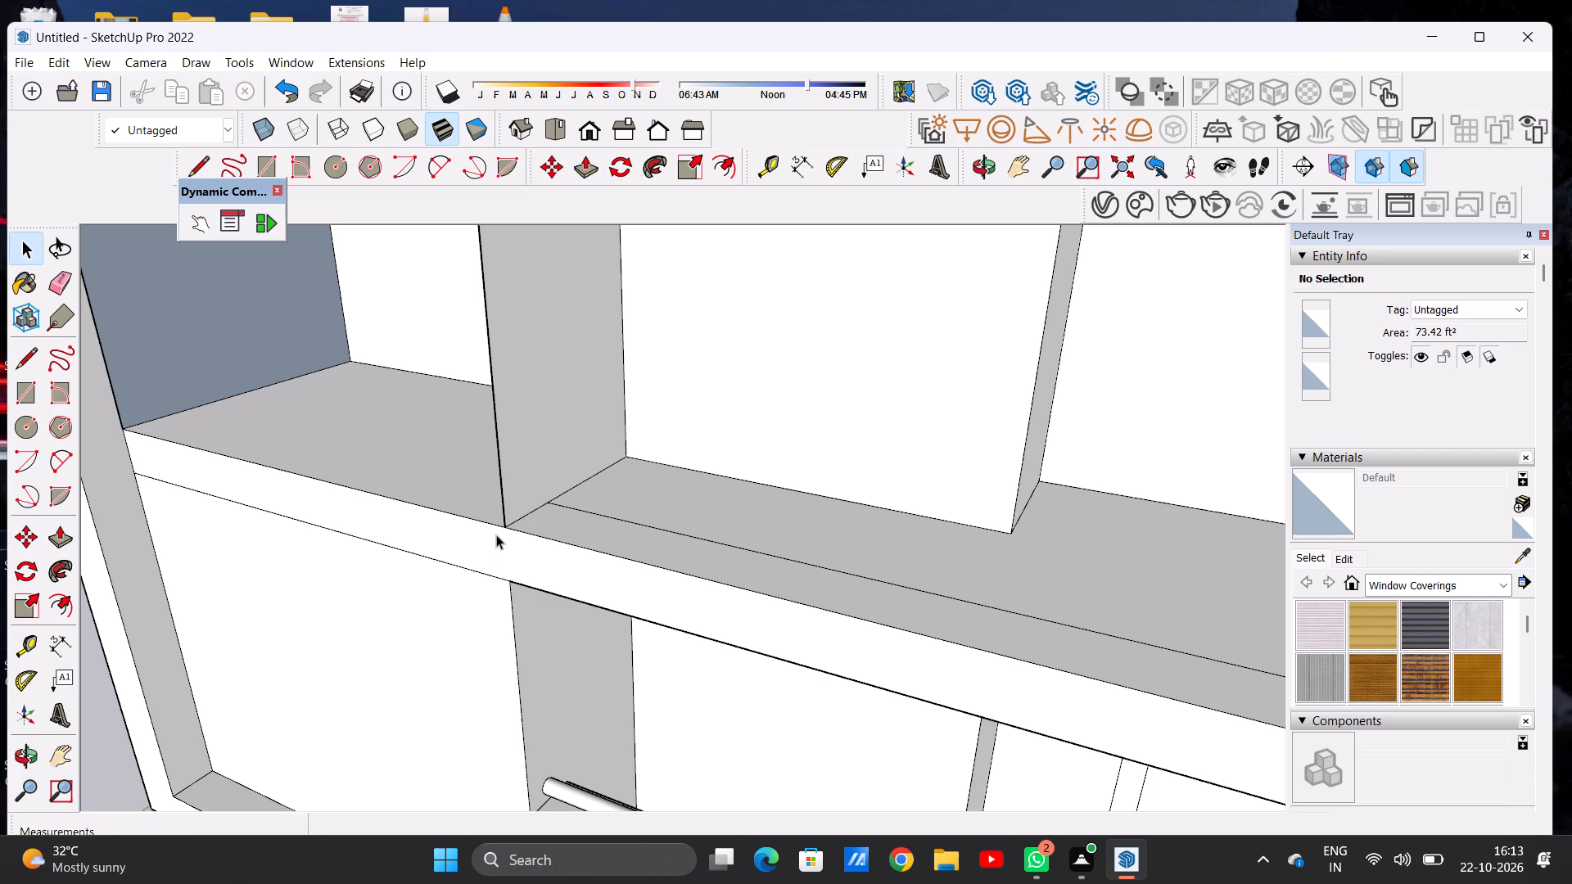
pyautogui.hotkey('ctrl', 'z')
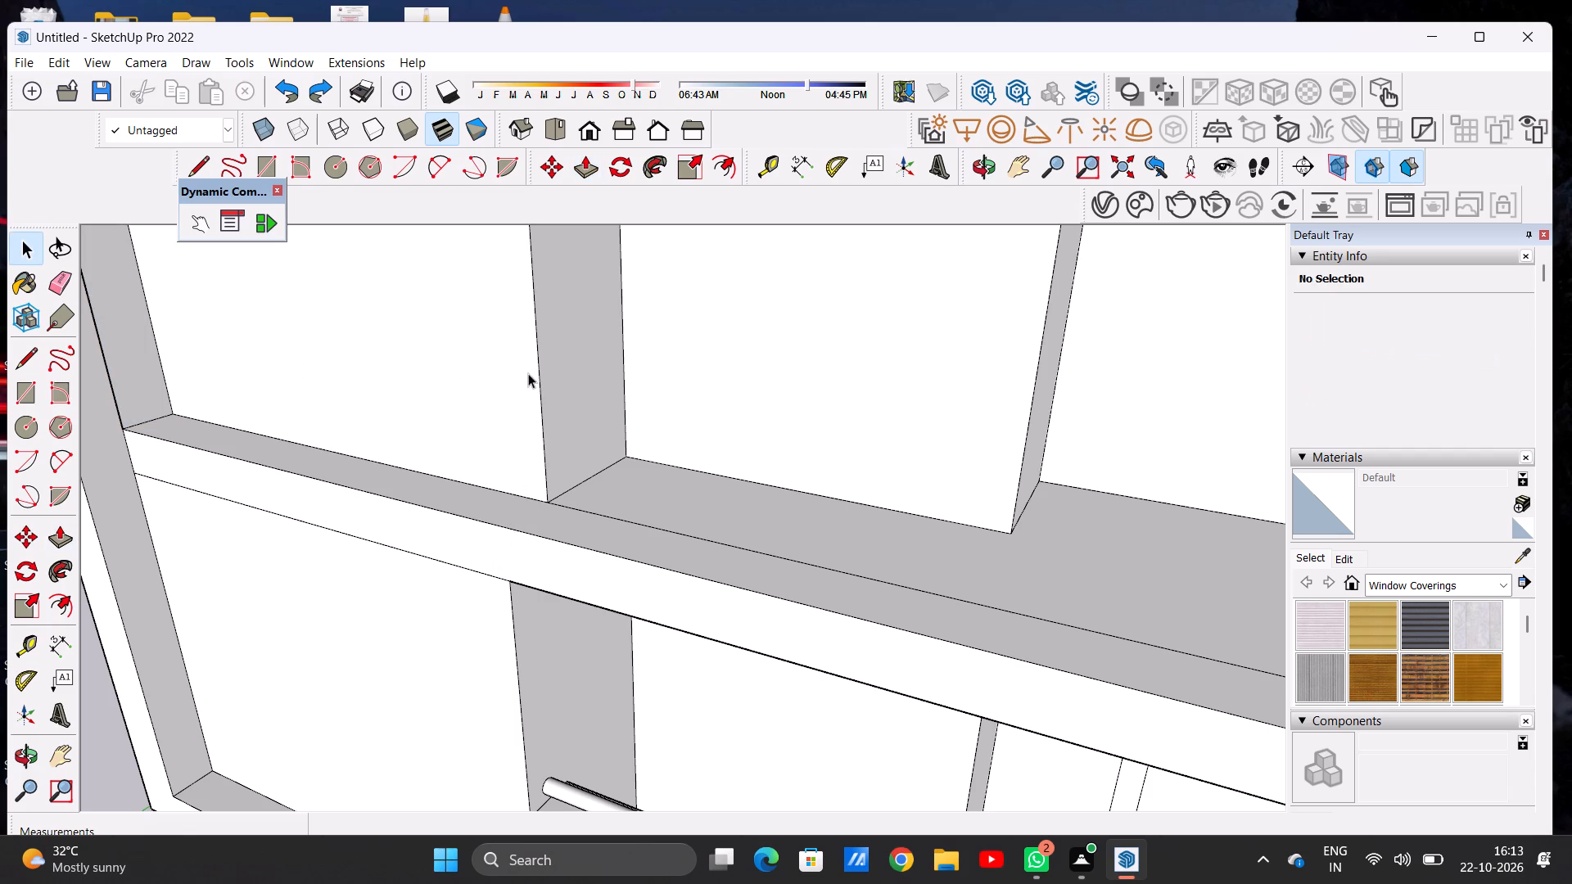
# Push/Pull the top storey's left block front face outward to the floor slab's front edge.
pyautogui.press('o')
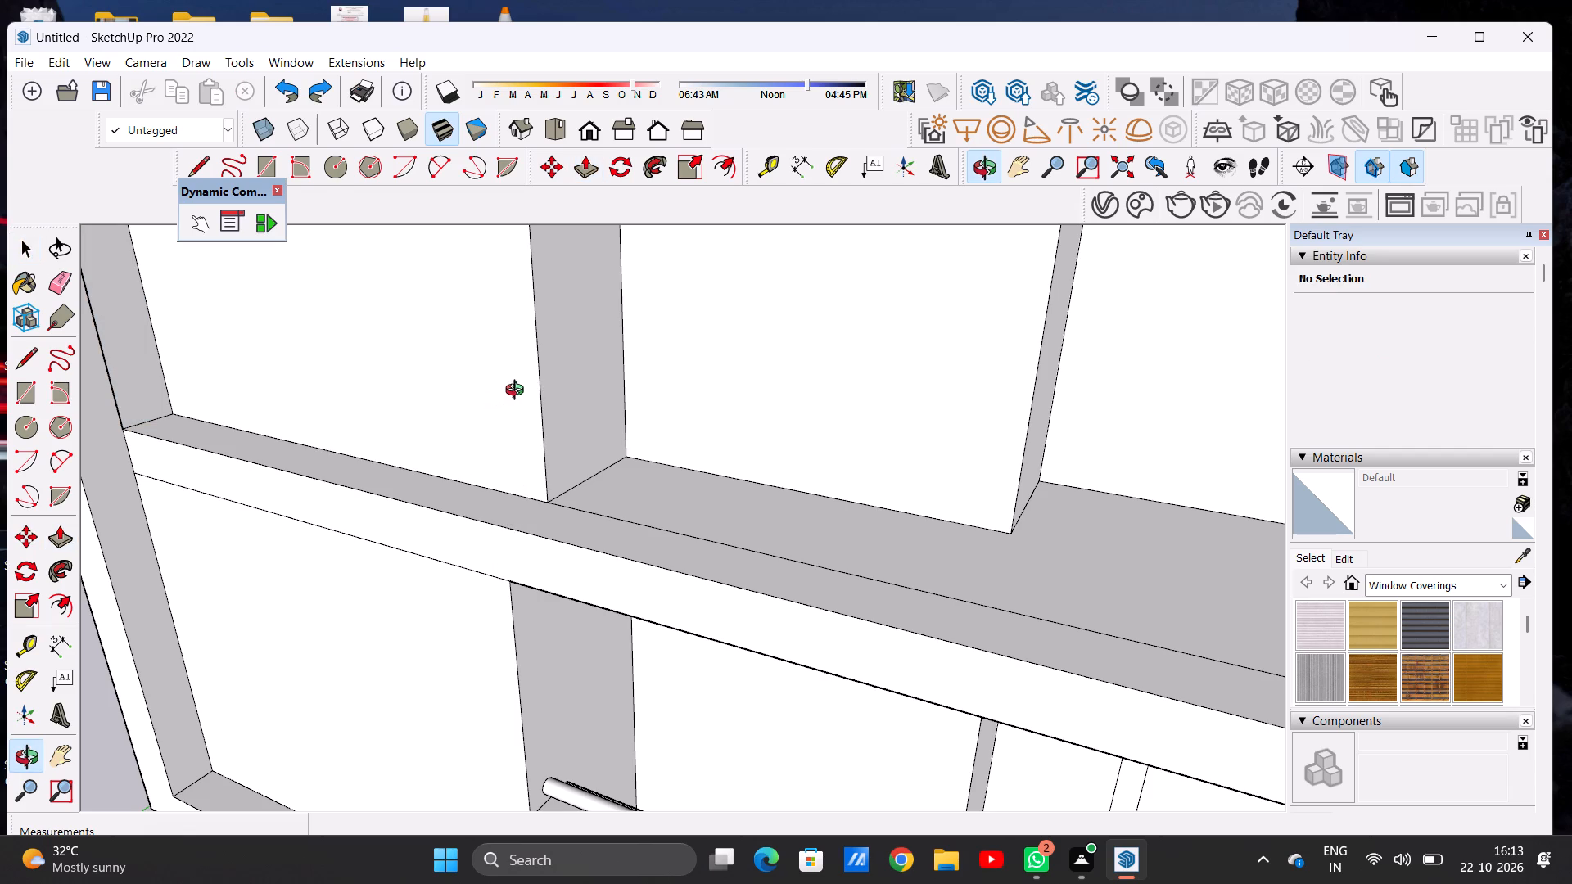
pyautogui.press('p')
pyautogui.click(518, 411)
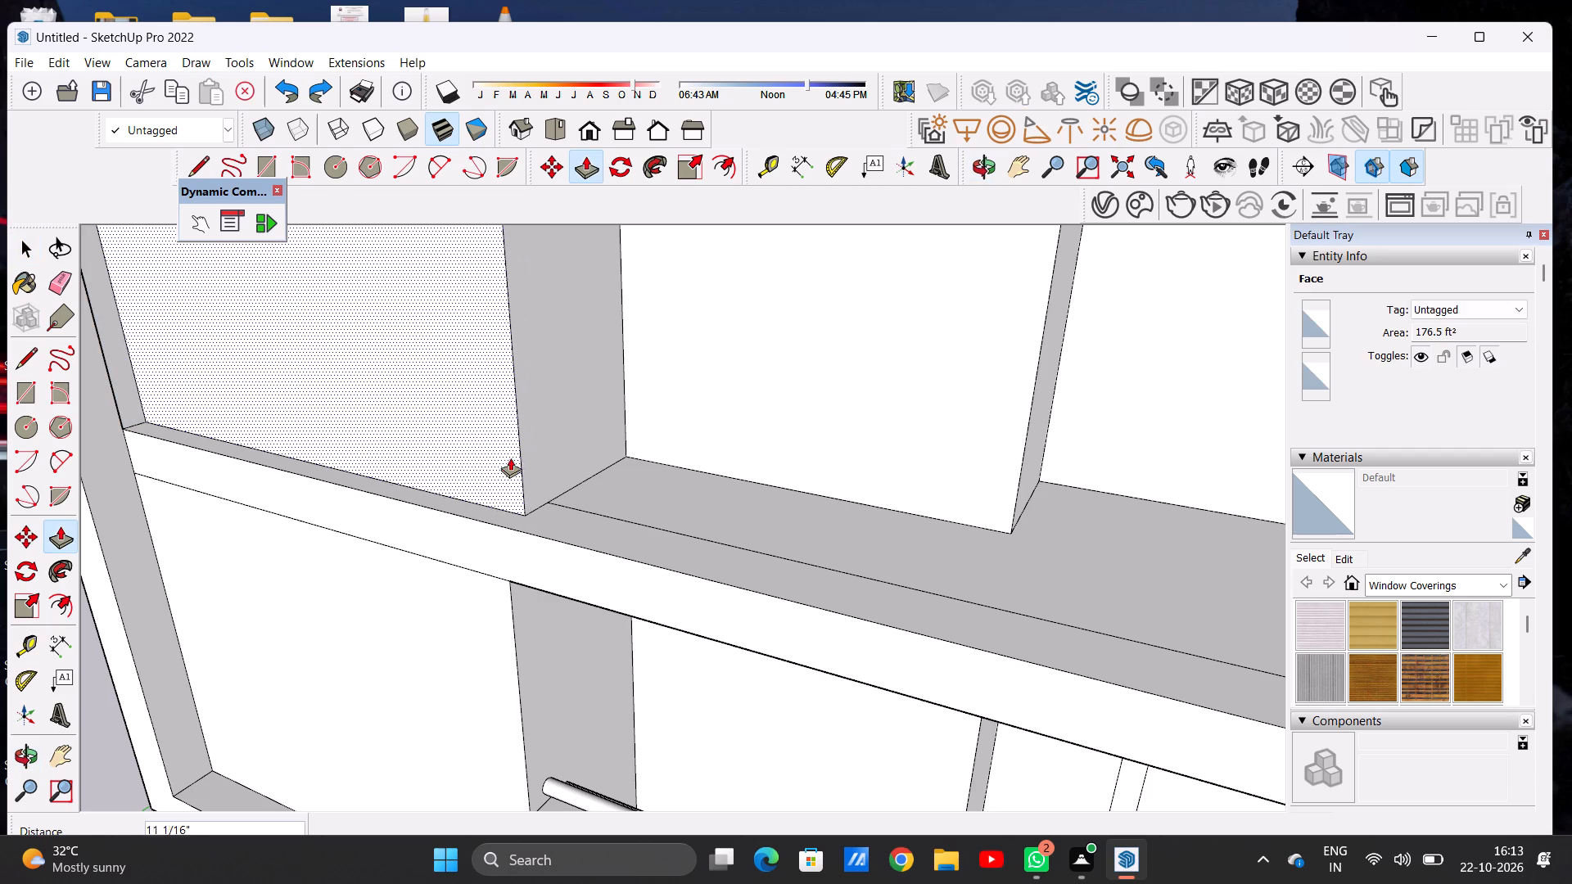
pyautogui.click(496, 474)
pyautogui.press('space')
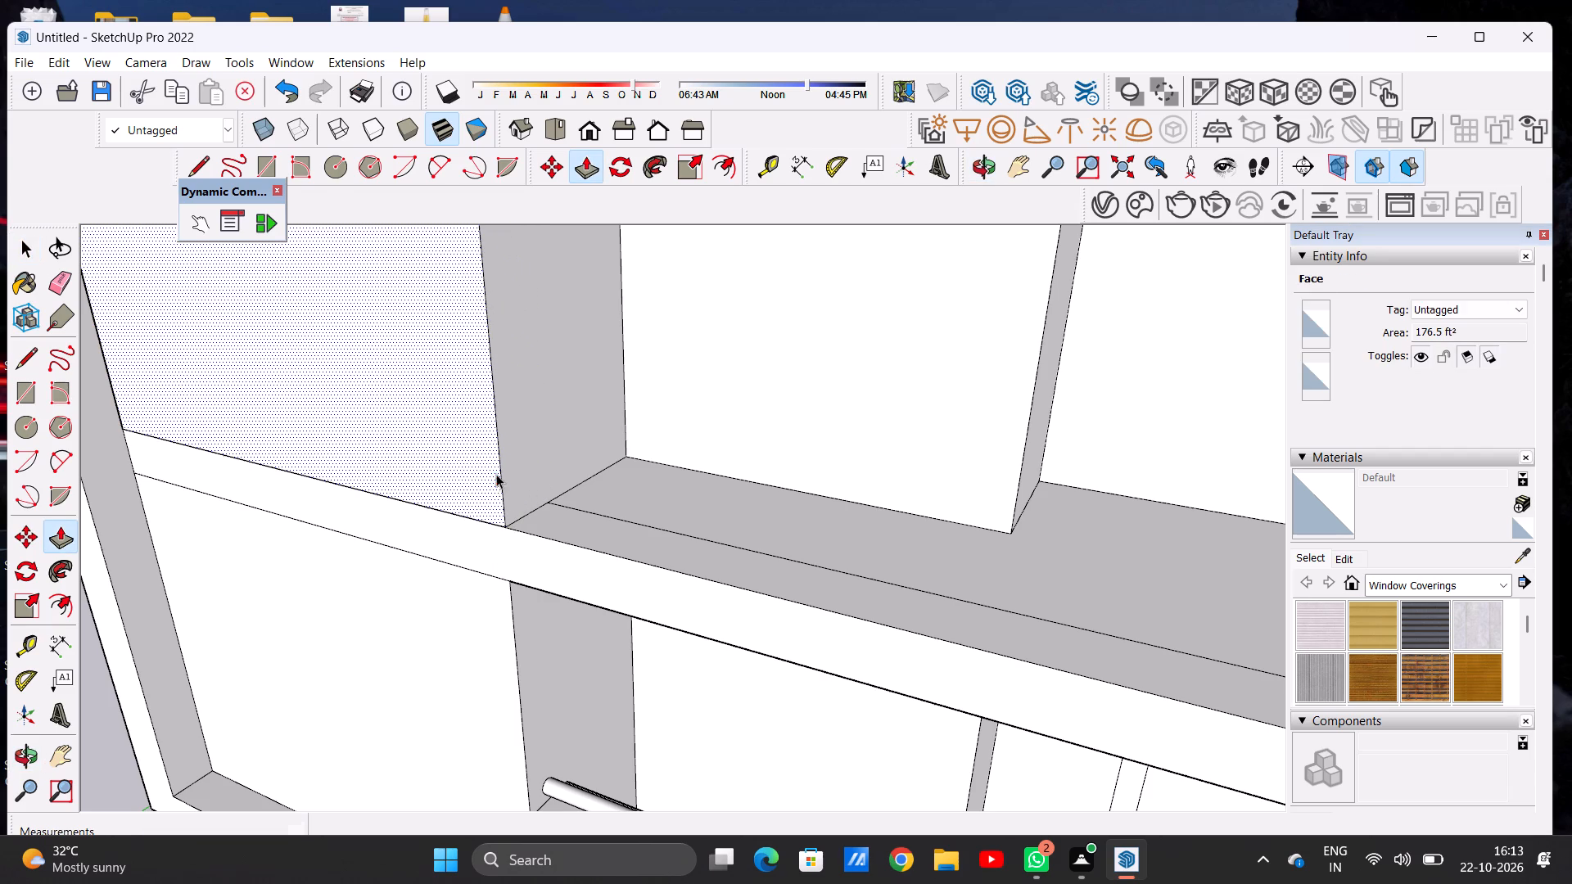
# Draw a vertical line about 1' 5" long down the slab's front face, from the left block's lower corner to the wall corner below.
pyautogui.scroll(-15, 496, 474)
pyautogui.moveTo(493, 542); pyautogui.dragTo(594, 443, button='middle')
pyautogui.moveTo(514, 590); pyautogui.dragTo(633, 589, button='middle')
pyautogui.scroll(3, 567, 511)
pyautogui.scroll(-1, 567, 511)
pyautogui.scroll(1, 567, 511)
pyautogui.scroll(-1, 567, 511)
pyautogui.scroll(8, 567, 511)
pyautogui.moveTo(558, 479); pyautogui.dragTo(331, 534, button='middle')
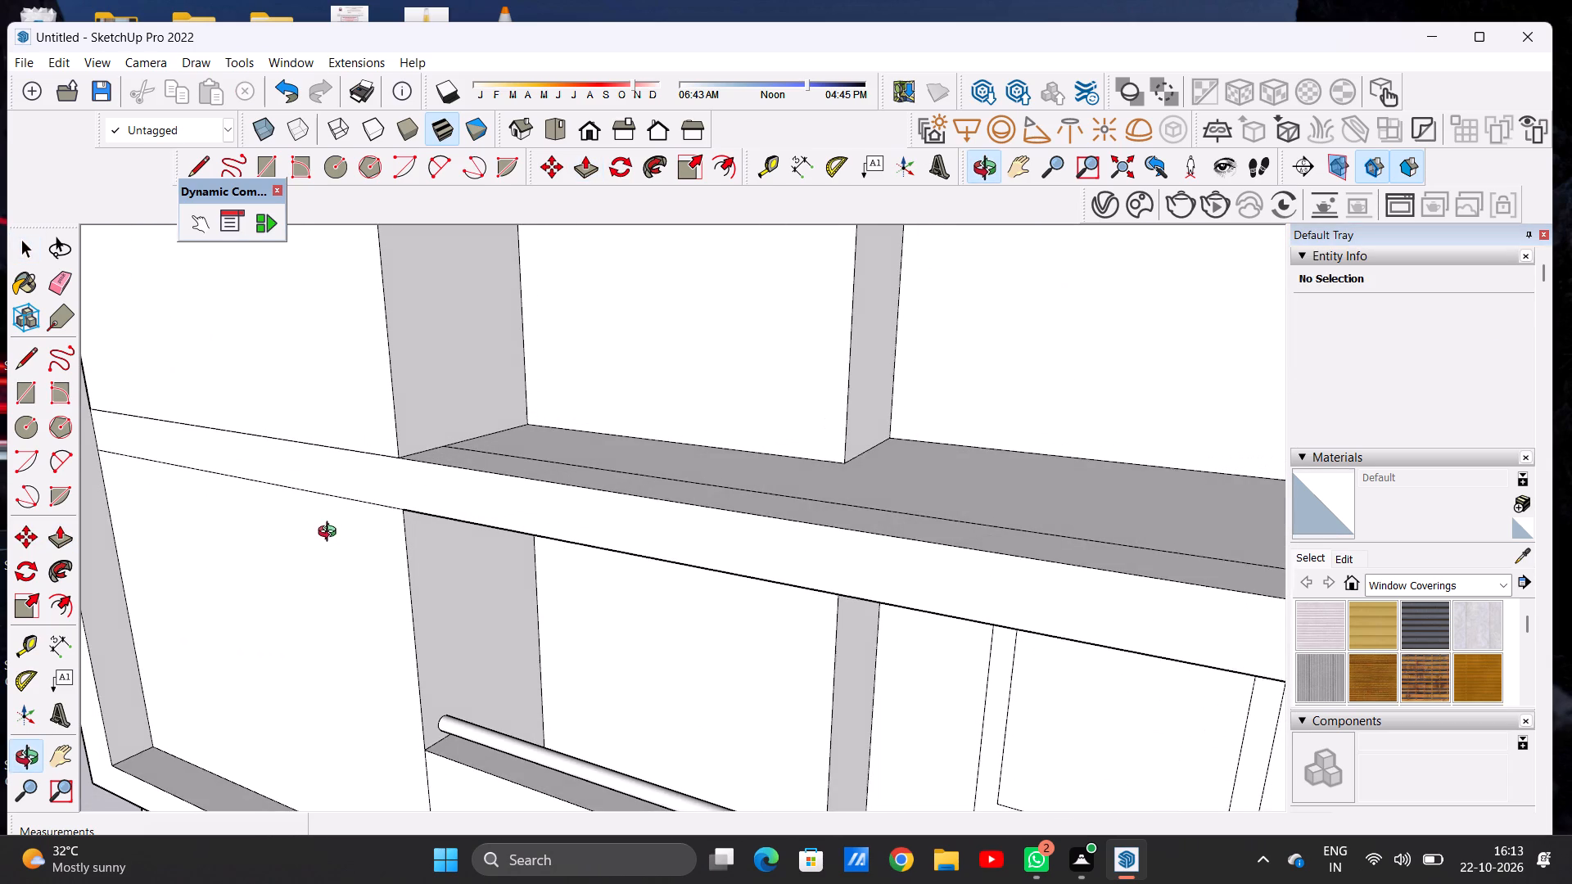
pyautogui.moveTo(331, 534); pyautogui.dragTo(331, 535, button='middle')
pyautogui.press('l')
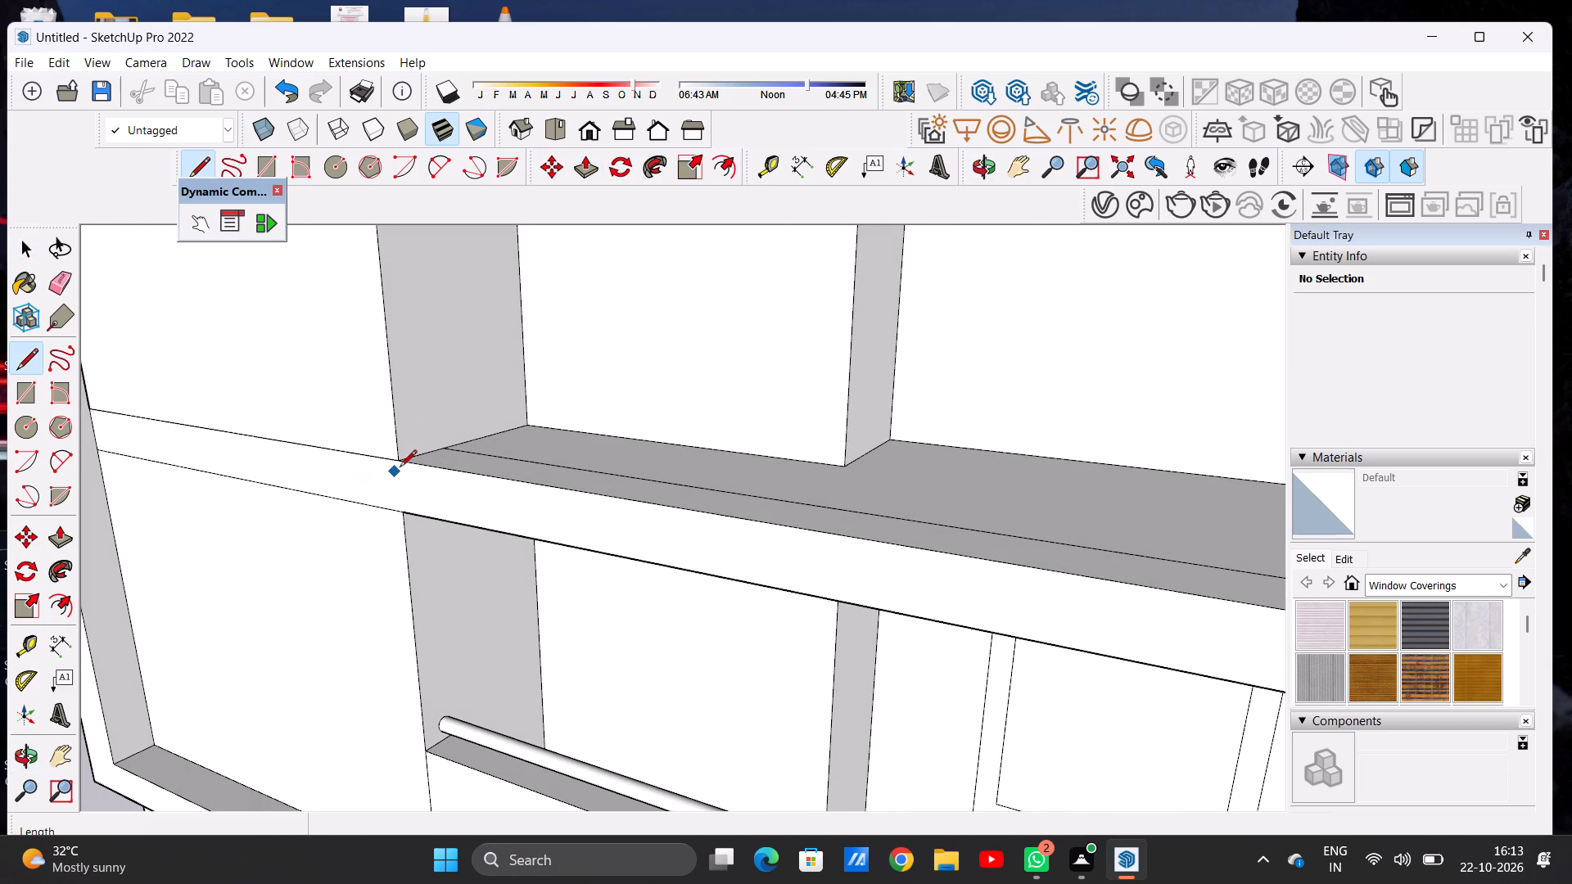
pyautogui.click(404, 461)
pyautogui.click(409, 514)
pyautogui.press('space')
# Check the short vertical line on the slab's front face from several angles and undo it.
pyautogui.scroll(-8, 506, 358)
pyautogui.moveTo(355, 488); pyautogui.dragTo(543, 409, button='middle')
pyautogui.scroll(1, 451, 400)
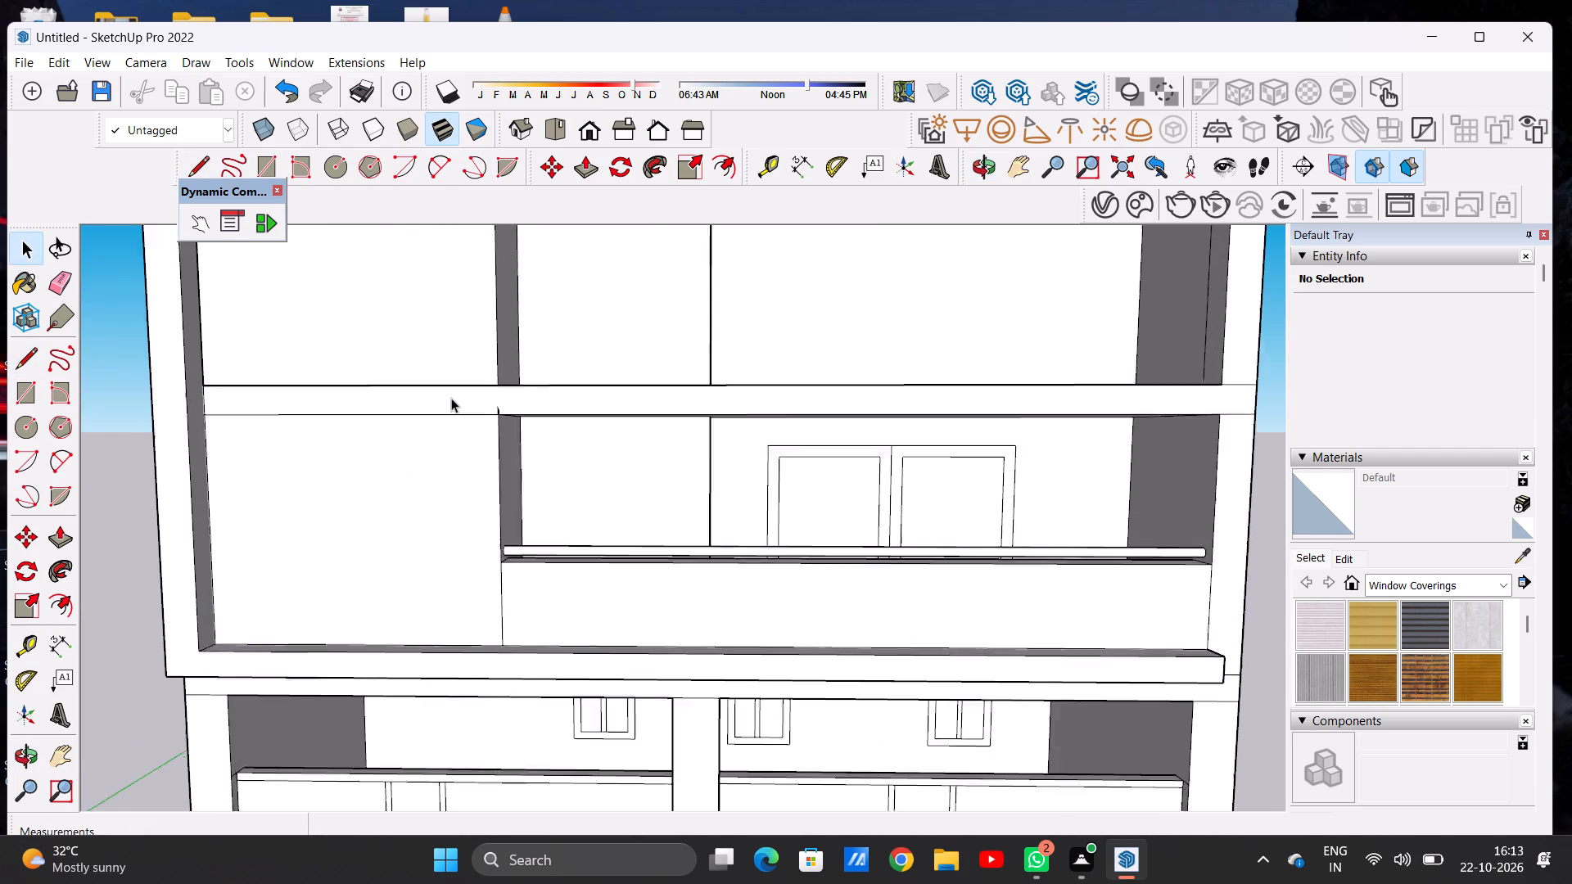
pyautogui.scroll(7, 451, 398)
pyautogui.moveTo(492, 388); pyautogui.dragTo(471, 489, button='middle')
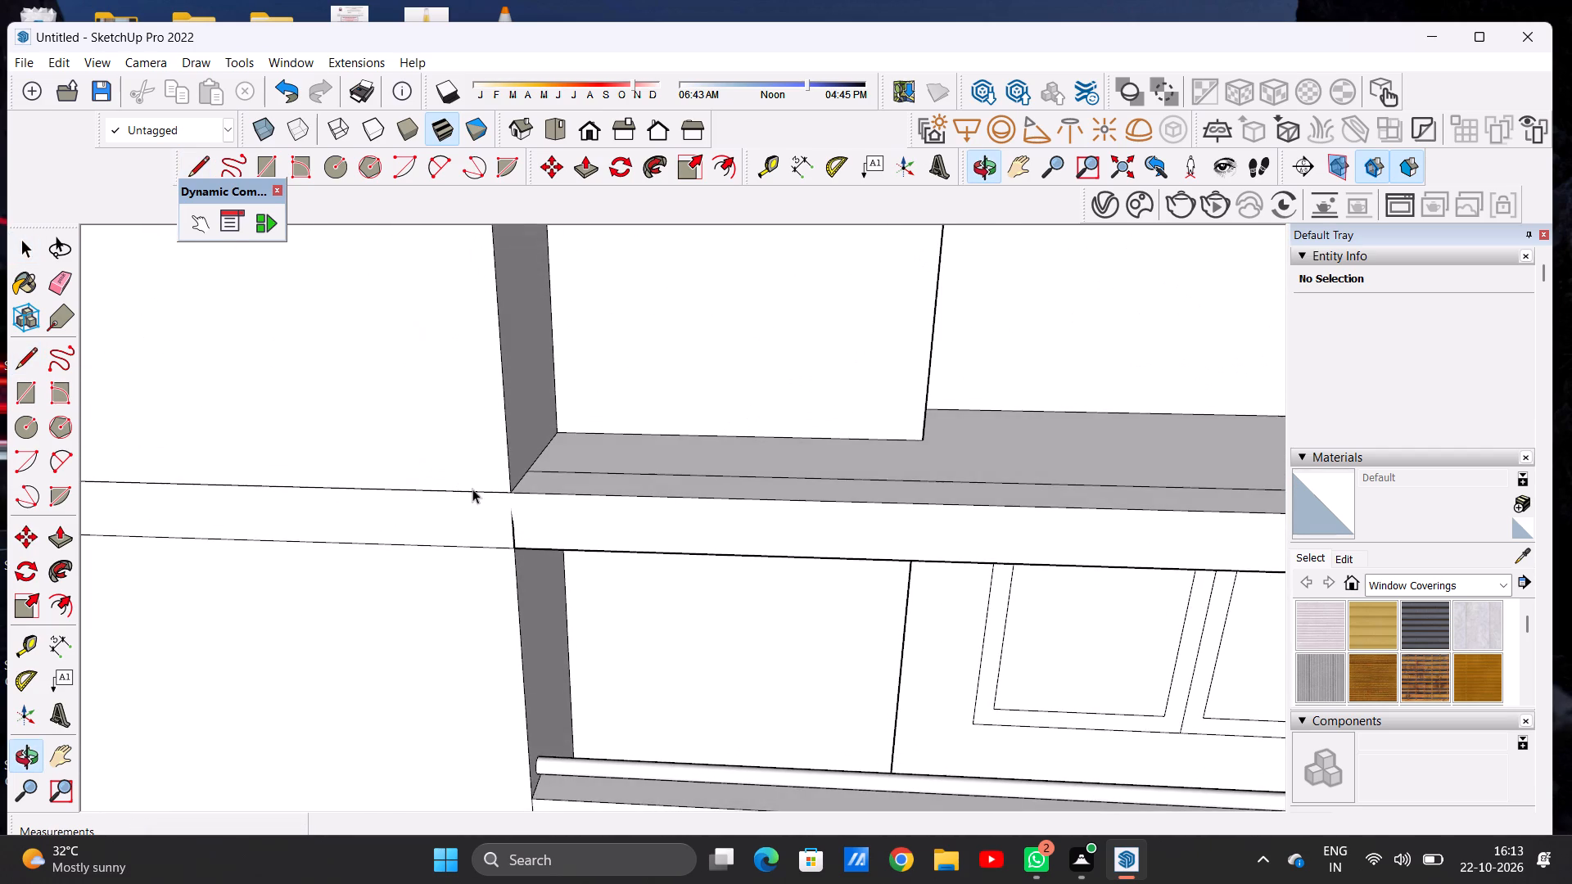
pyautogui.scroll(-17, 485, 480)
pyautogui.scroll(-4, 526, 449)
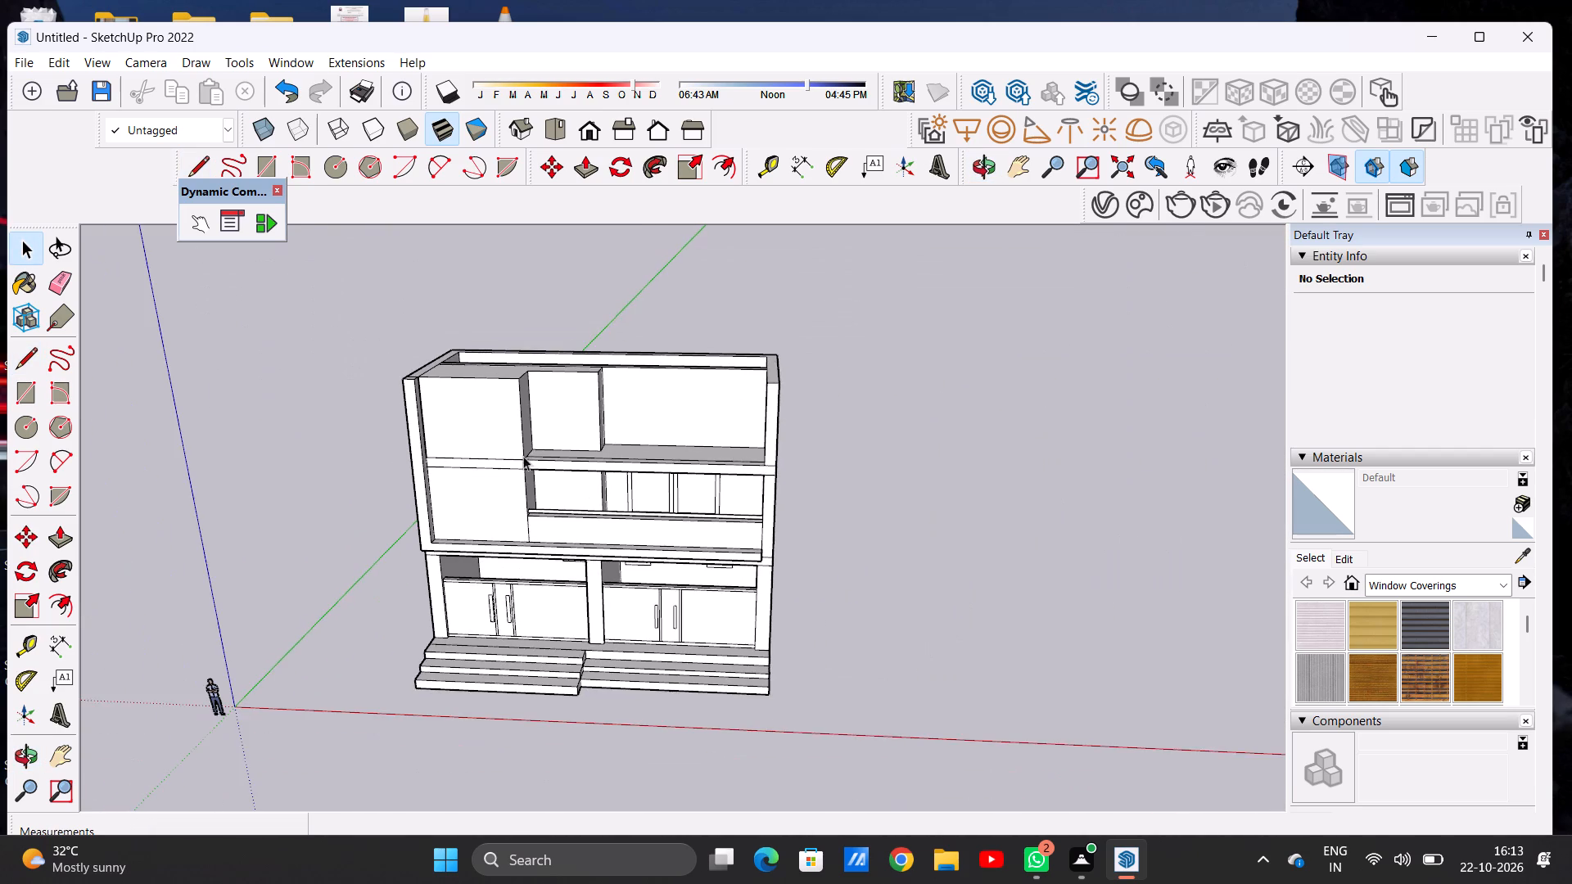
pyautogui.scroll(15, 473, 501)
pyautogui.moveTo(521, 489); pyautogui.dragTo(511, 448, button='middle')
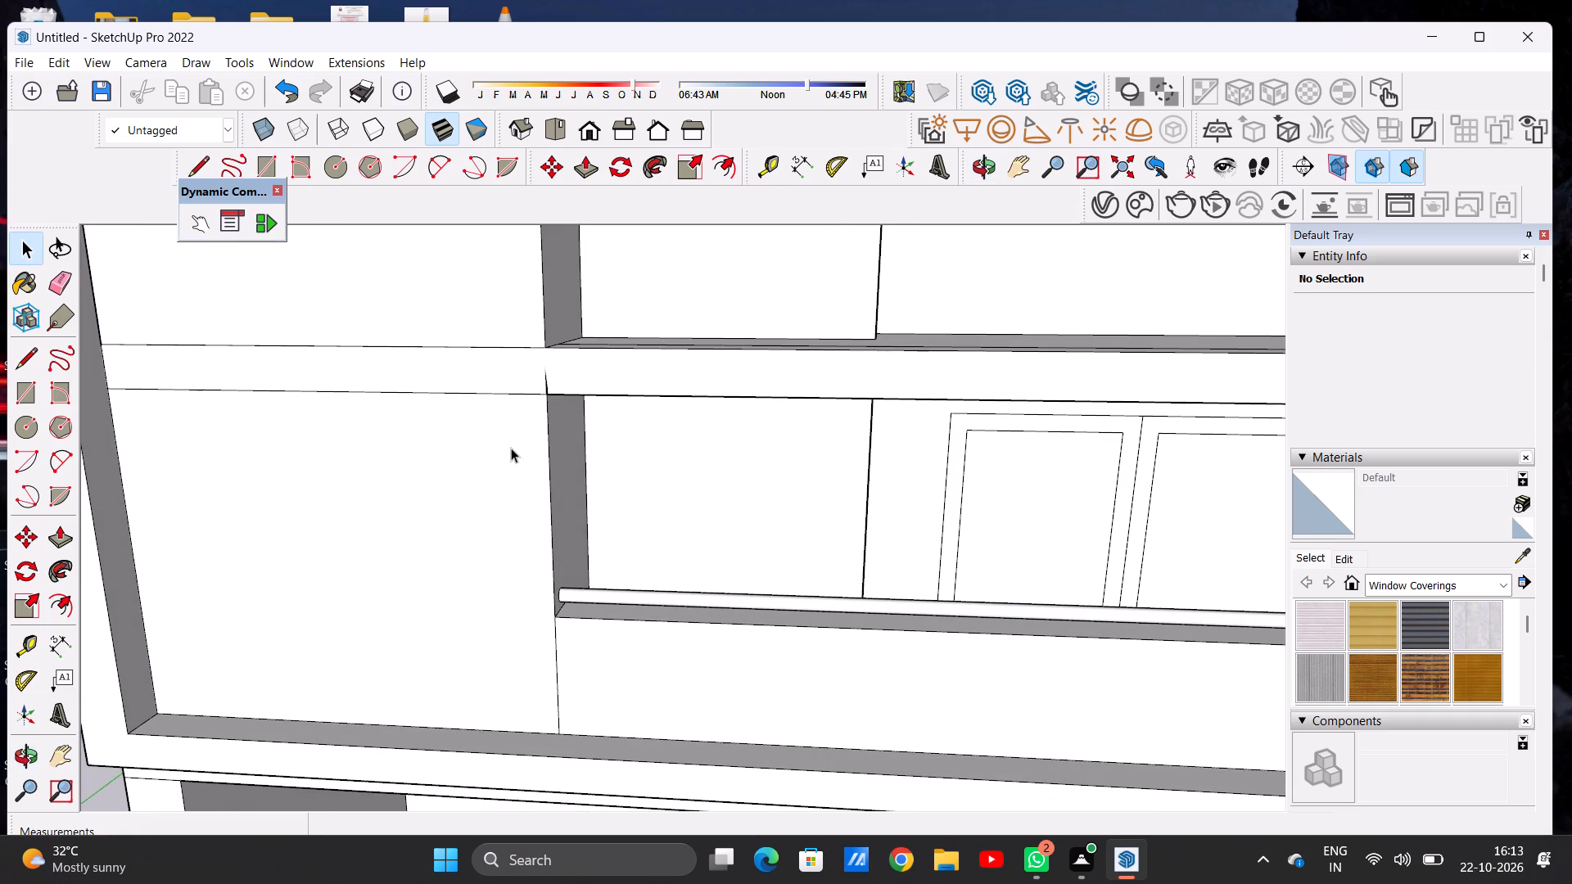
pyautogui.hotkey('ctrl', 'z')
# Examine how the top storey's left block meets the floor slab and the side wall, from the front and from above.
pyautogui.keyDown('ctrl'); pyautogui.scroll(-6, 558, 349); pyautogui.keyUp('ctrl')
pyautogui.moveTo(548, 361); pyautogui.dragTo(279, 447, button='middle')
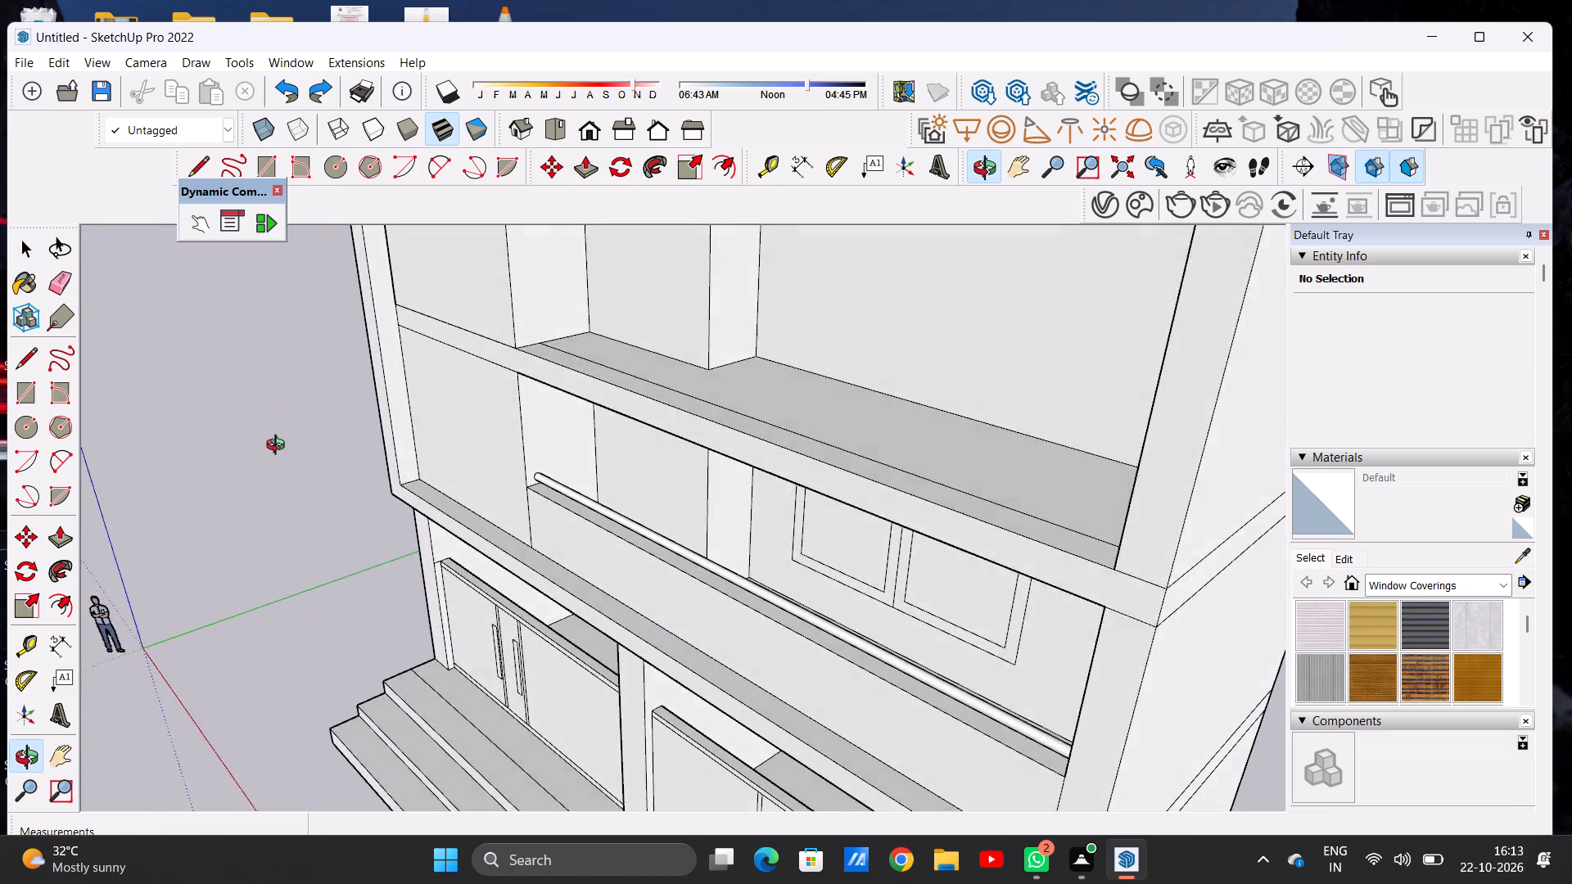
pyautogui.moveTo(279, 447); pyautogui.dragTo(286, 490, button='middle')
pyautogui.scroll(6, 495, 350)
pyautogui.moveTo(516, 462); pyautogui.dragTo(493, 363, button='middle')
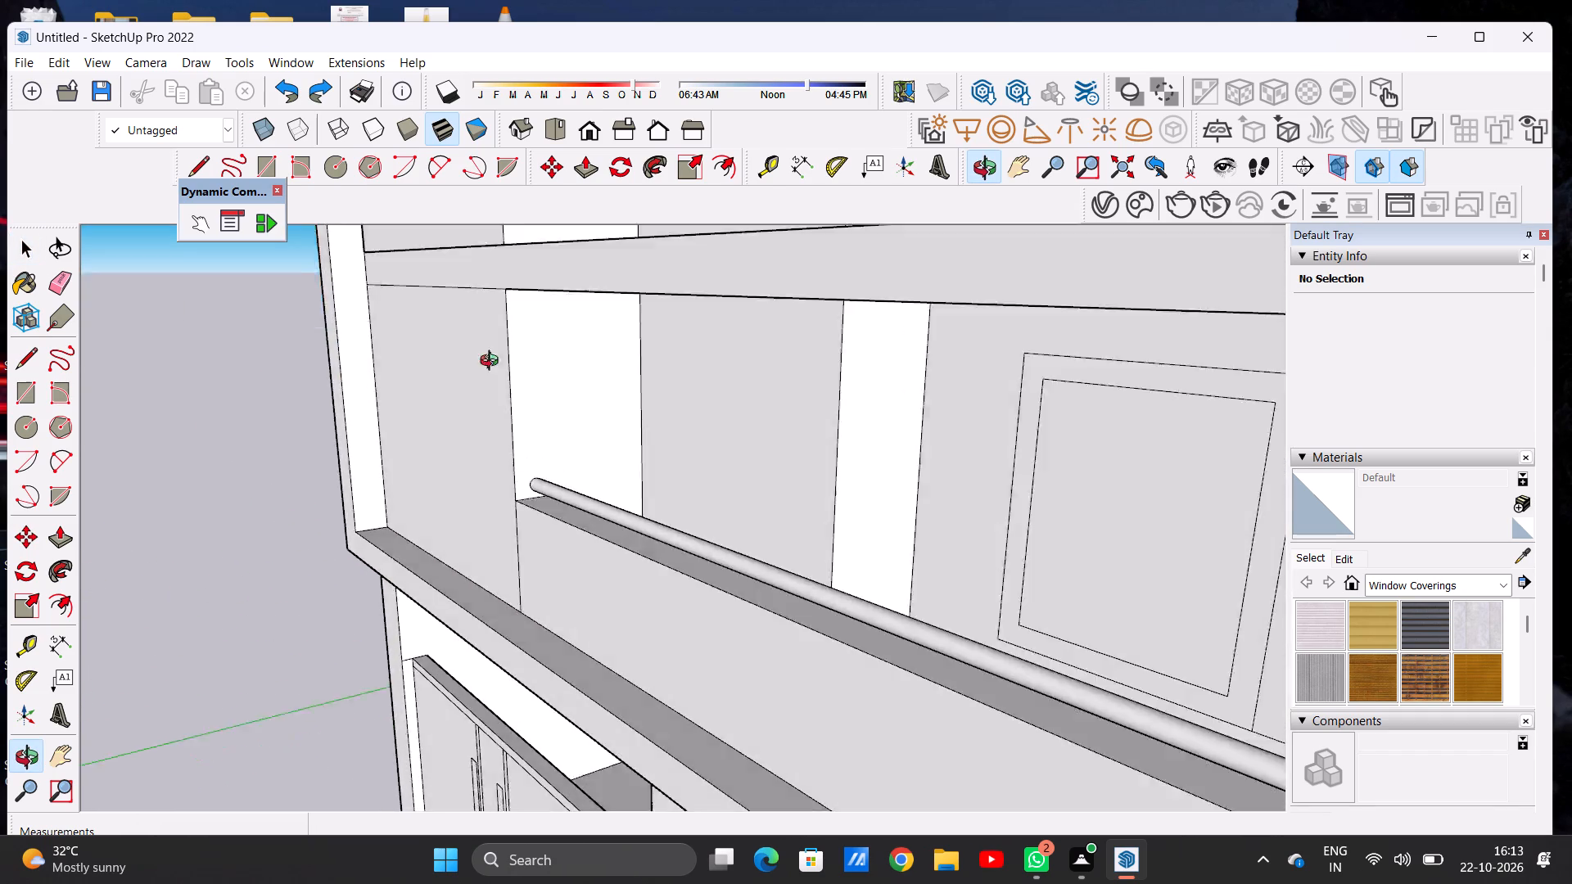
pyautogui.moveTo(493, 363); pyautogui.dragTo(647, 398, button='middle')
pyautogui.scroll(1, 632, 413)
pyautogui.scroll(-14, 599, 426)
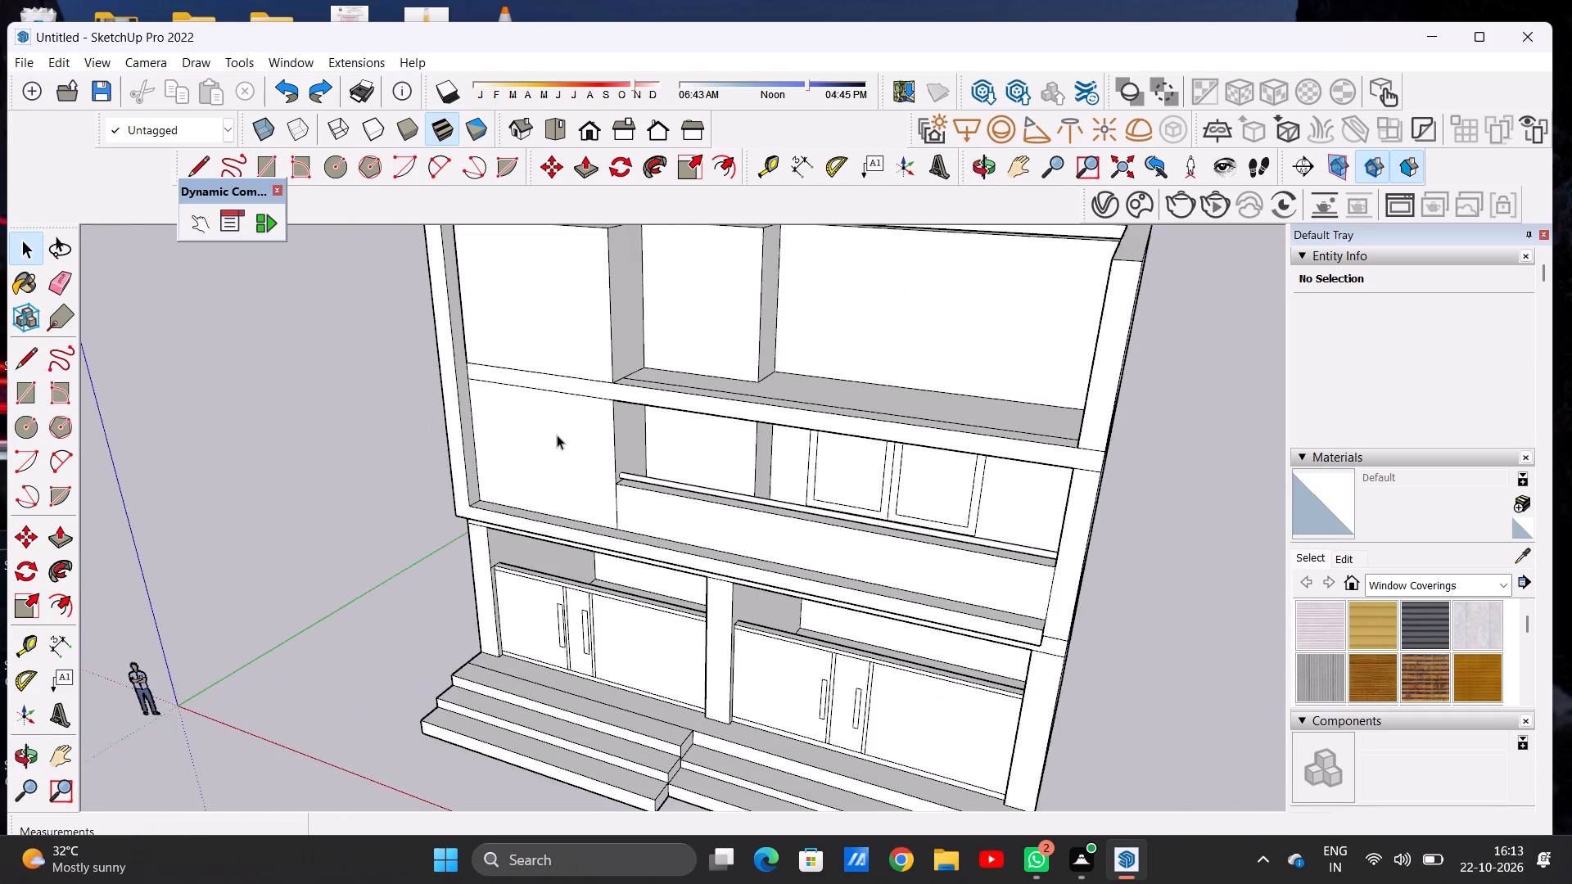
pyautogui.moveTo(557, 435); pyautogui.dragTo(635, 376, button='middle')
pyautogui.scroll(14, 435, 342)
pyautogui.moveTo(461, 468); pyautogui.dragTo(522, 728, button='middle')
pyautogui.scroll(-7, 422, 242)
pyautogui.scroll(1, 549, 405)
pyautogui.scroll(-11, 566, 481)
pyautogui.scroll(6, 558, 479)
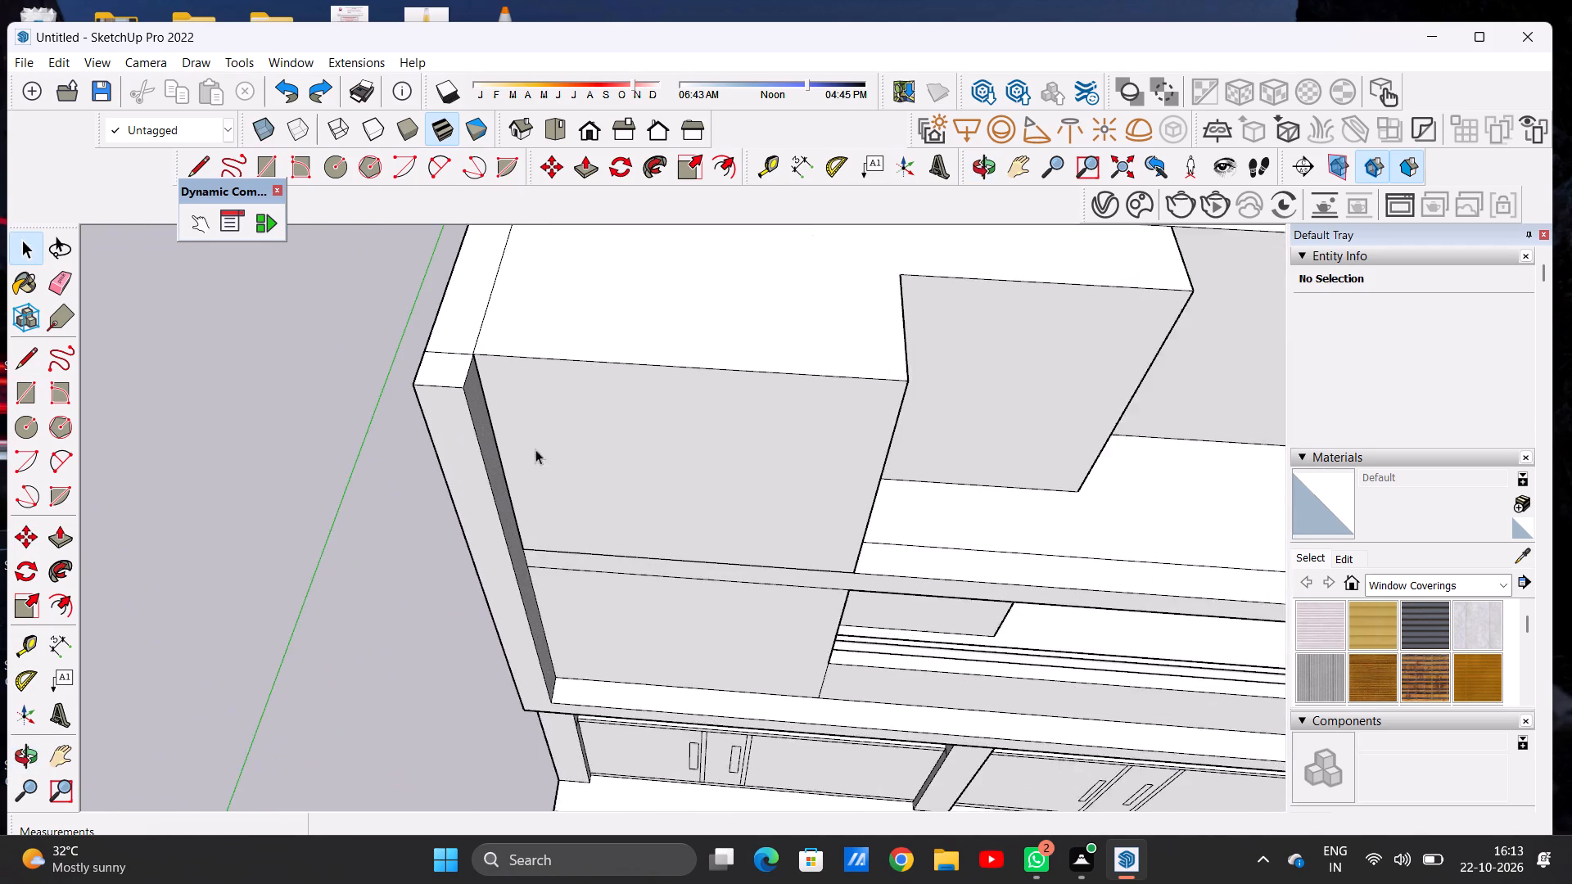
pyautogui.scroll(12, 535, 449)
pyautogui.moveTo(467, 421); pyautogui.dragTo(318, 498, button='middle')
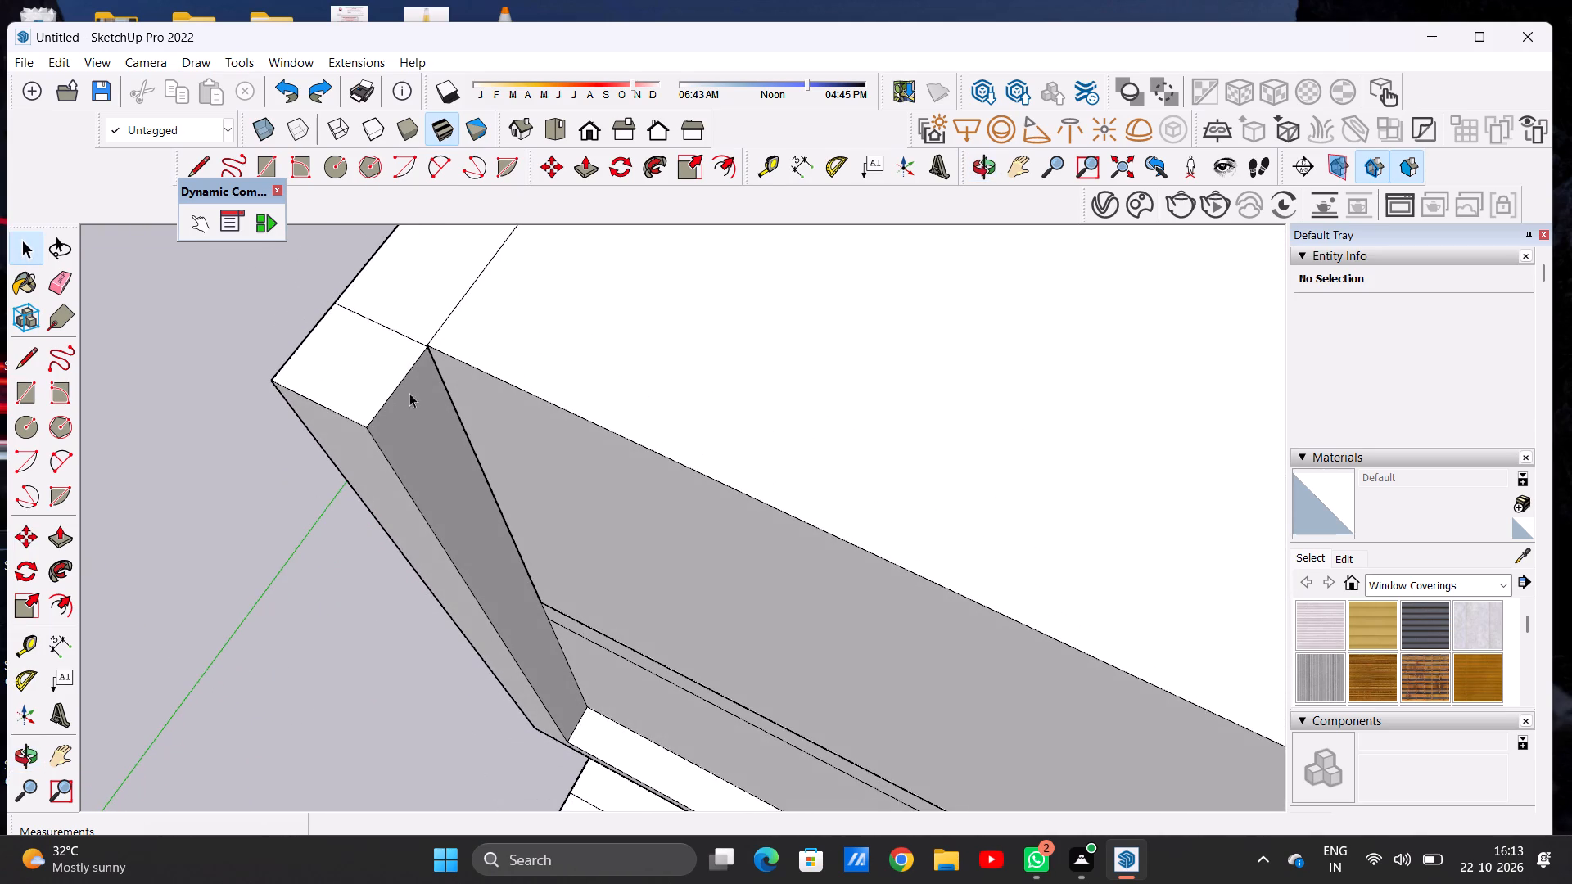
pyautogui.scroll(9, 440, 377)
pyautogui.scroll(-16, 440, 376)
pyautogui.scroll(1, 441, 376)
pyautogui.scroll(-2, 441, 376)
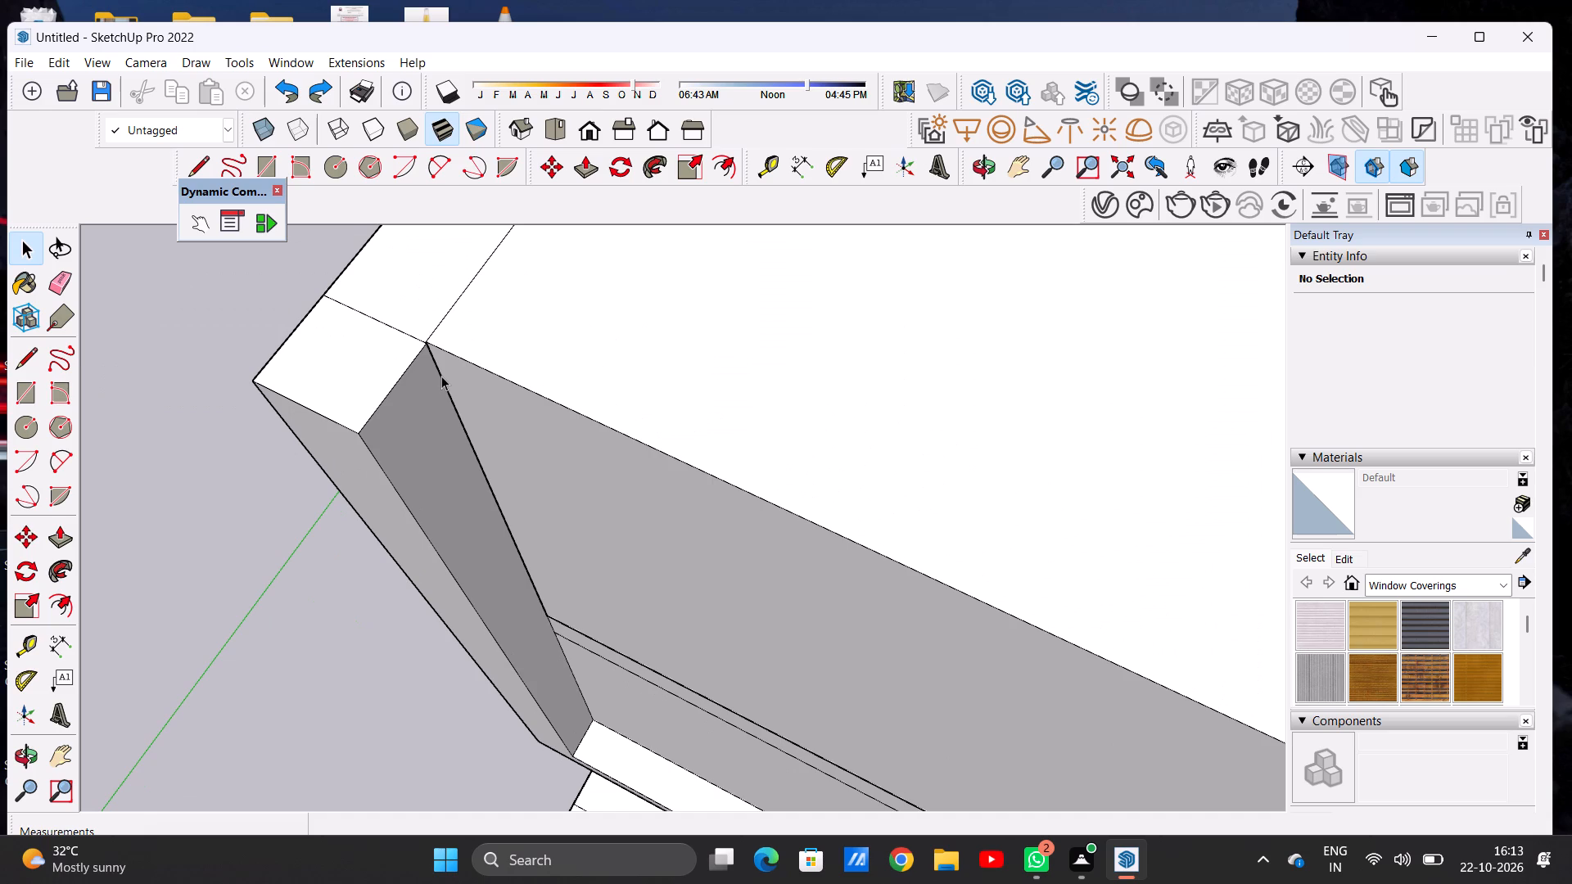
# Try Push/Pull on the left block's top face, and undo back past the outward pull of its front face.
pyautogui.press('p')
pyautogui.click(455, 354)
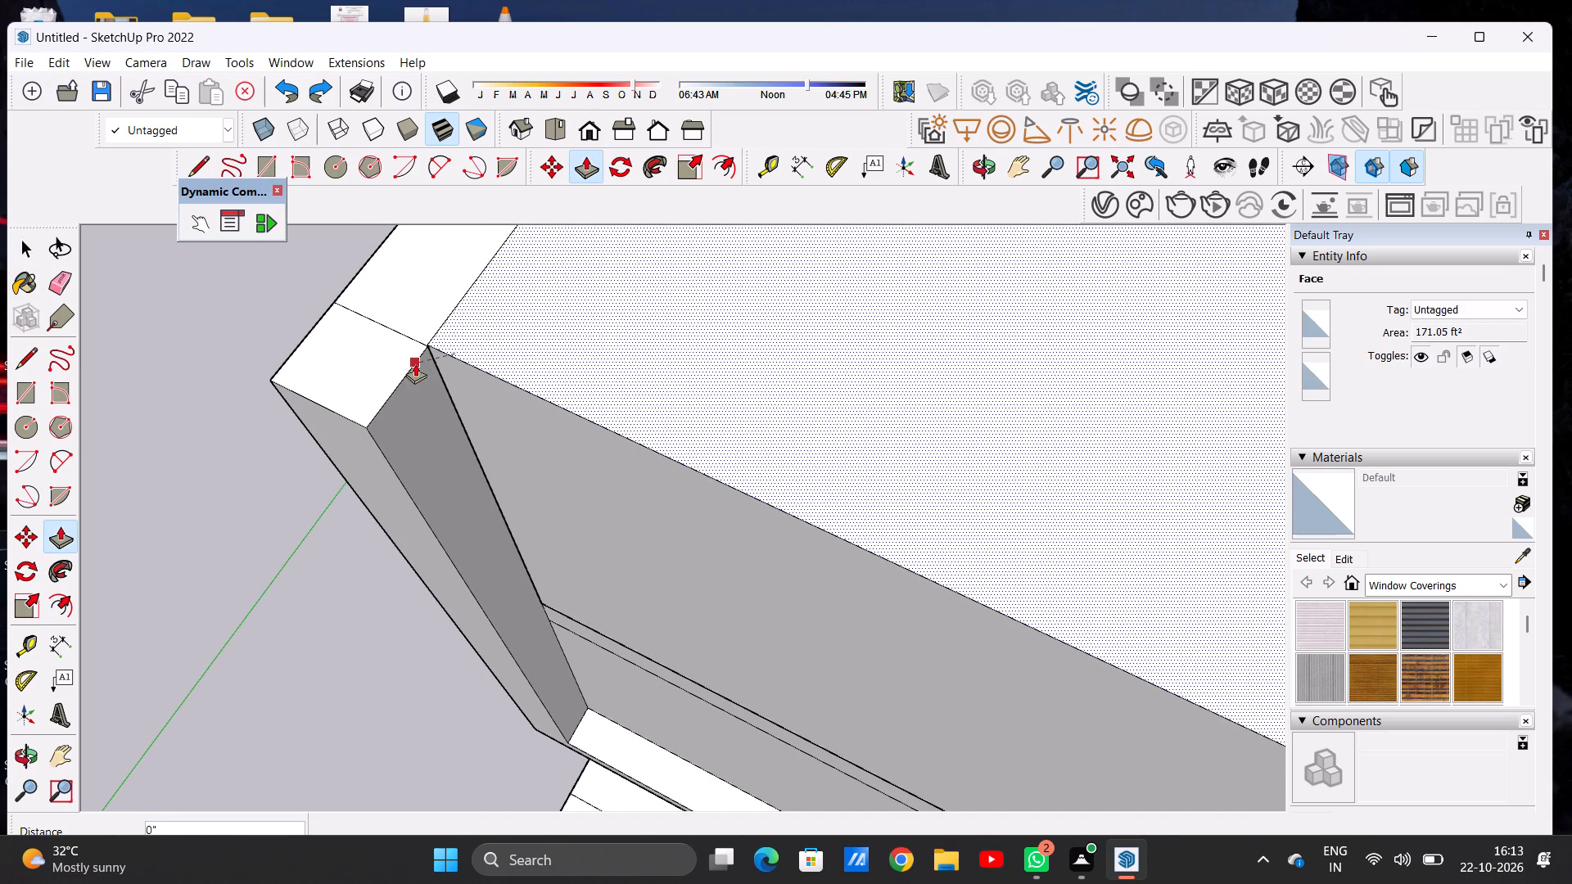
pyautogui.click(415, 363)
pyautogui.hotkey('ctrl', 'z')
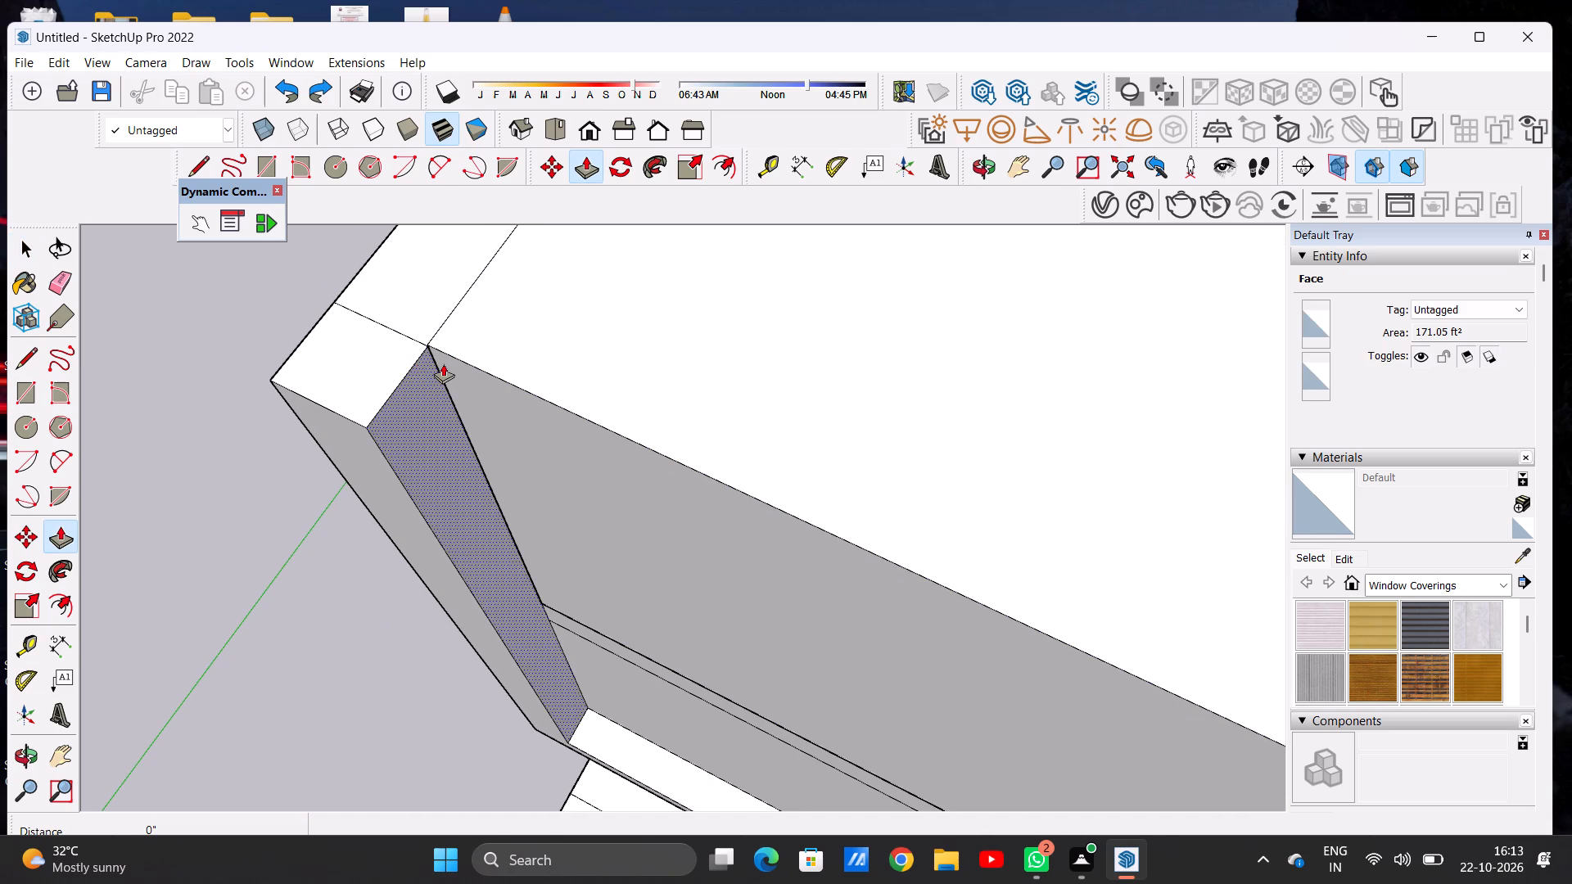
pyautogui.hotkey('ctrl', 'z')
# Push/Pull the left block's front face out about 1' 8", ending at the inner corner of the side wall's front strip.
pyautogui.scroll(-13, 575, 387)
pyautogui.moveTo(683, 482); pyautogui.dragTo(633, 382, button='middle')
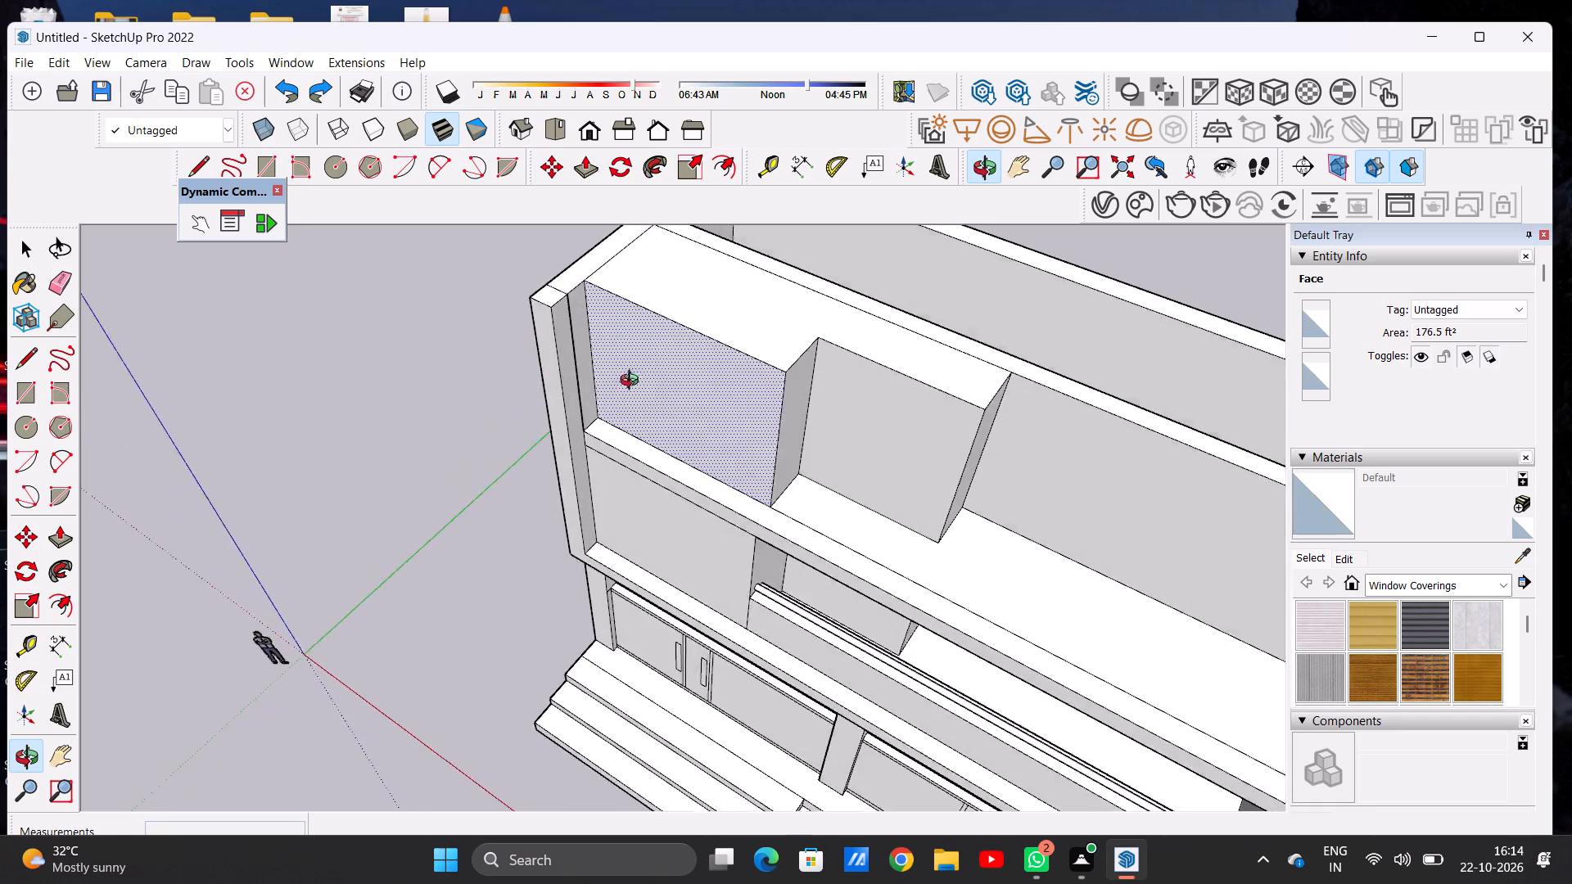
pyautogui.moveTo(633, 382); pyautogui.dragTo(522, 371, button='middle')
pyautogui.scroll(7, 585, 301)
pyautogui.press('space')
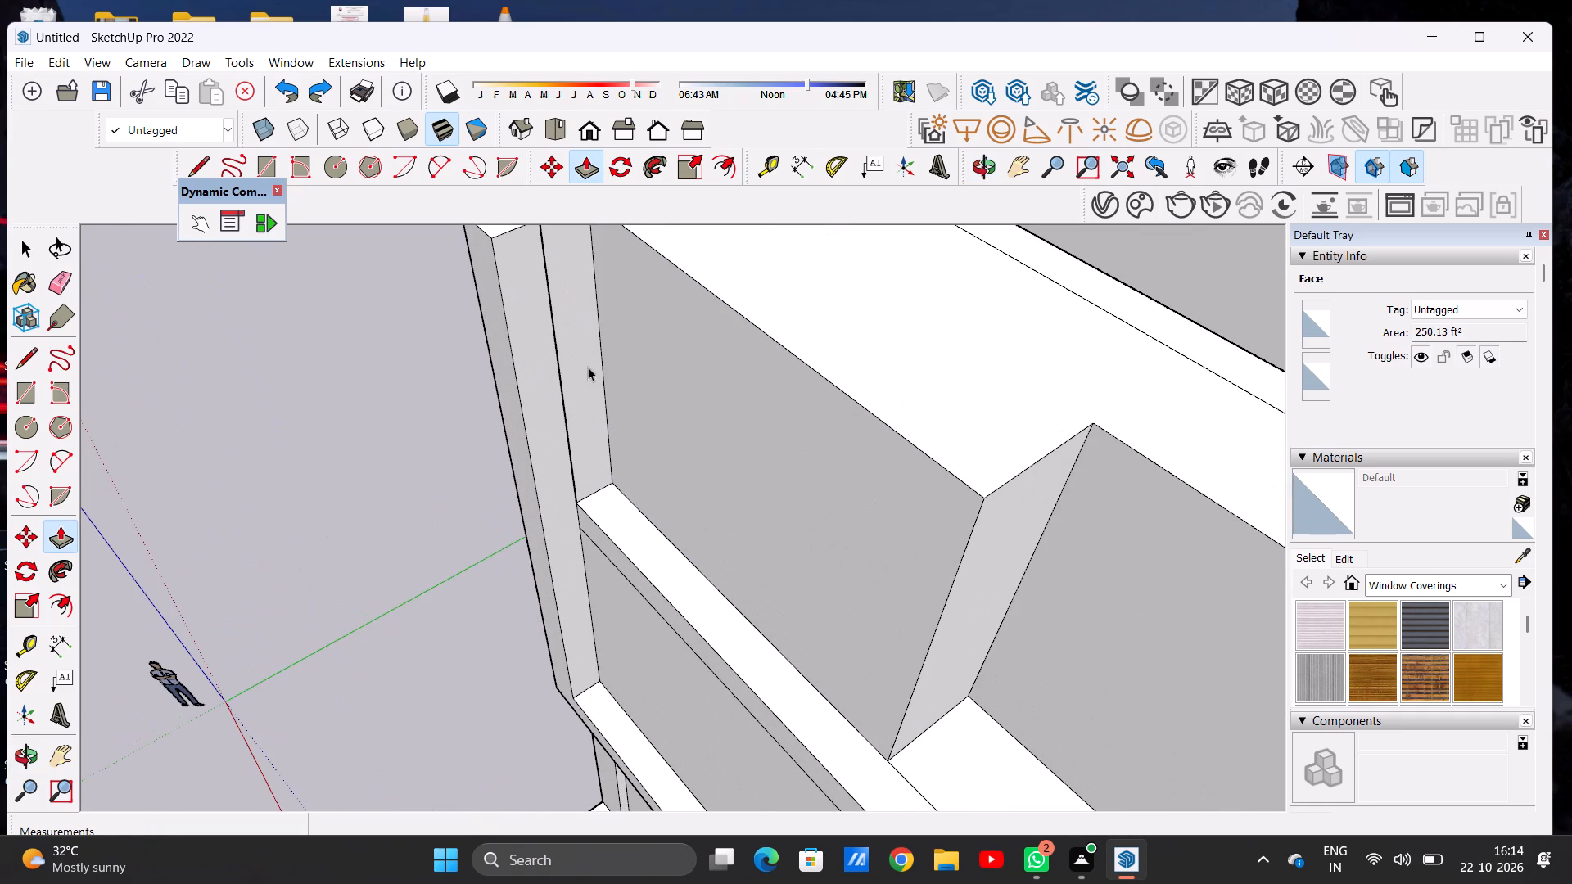
pyautogui.moveTo(587, 383); pyautogui.dragTo(482, 444, button='middle')
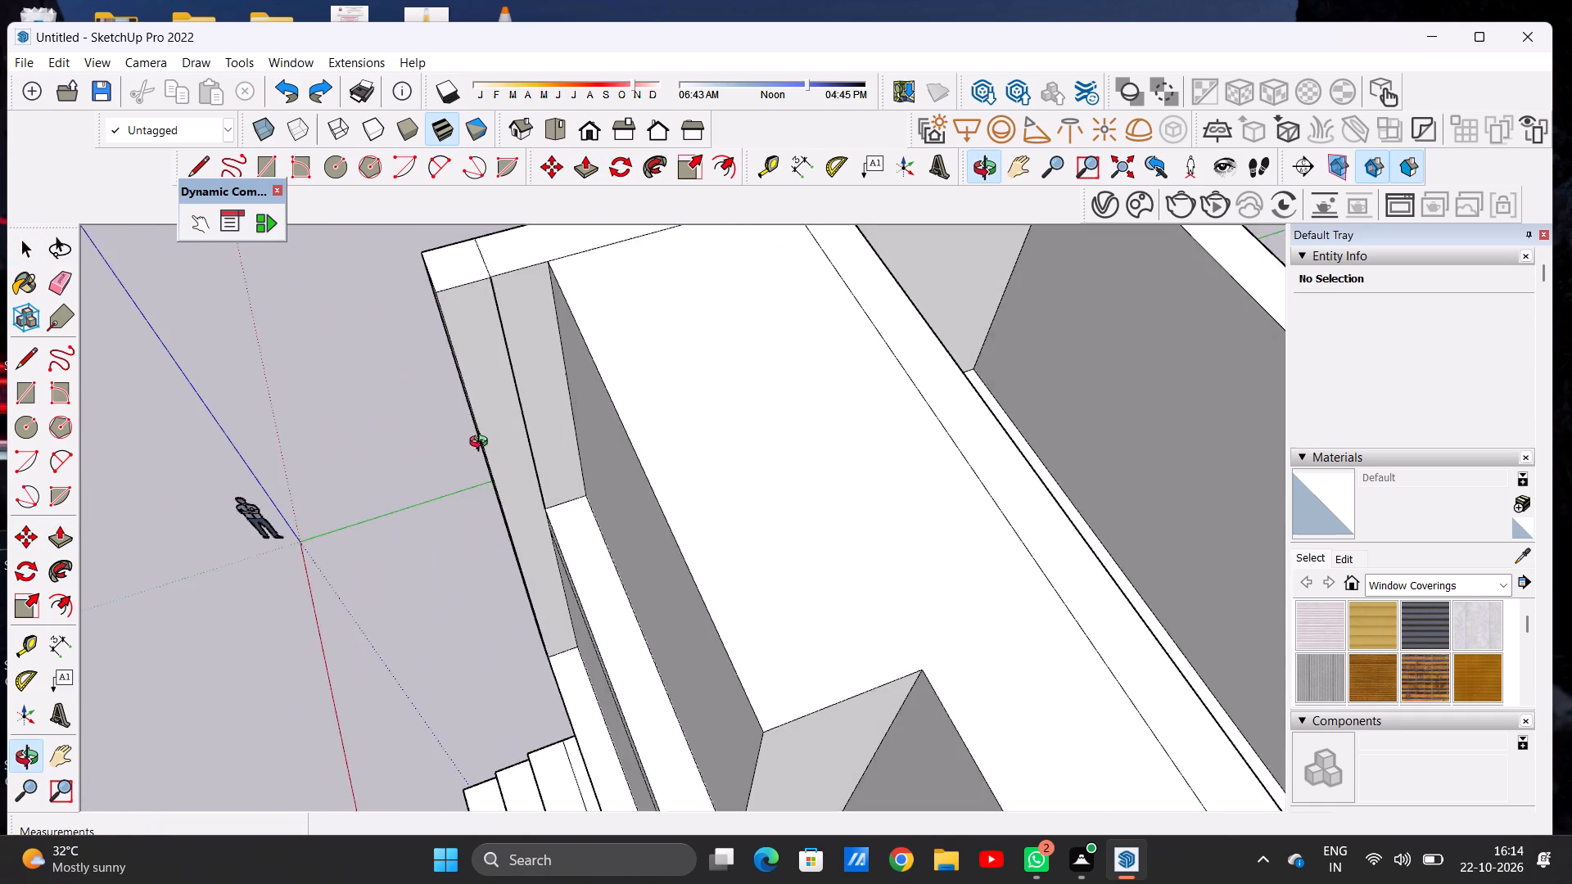
pyautogui.moveTo(482, 444); pyautogui.dragTo(573, 474, button='middle')
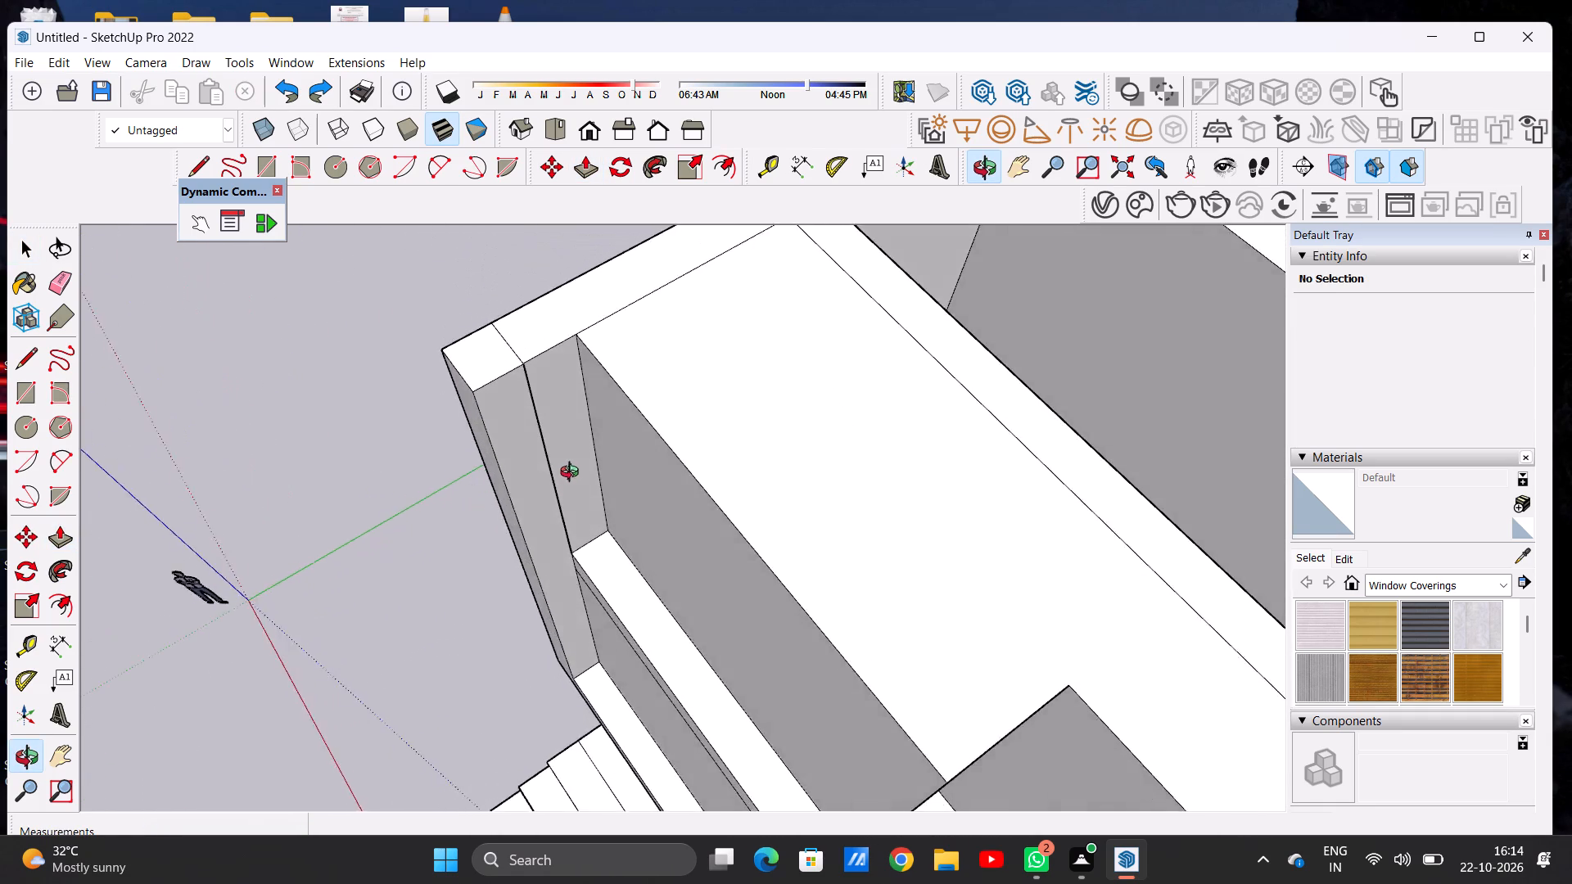
pyautogui.moveTo(573, 474); pyautogui.dragTo(620, 427, button='middle')
pyautogui.press('p')
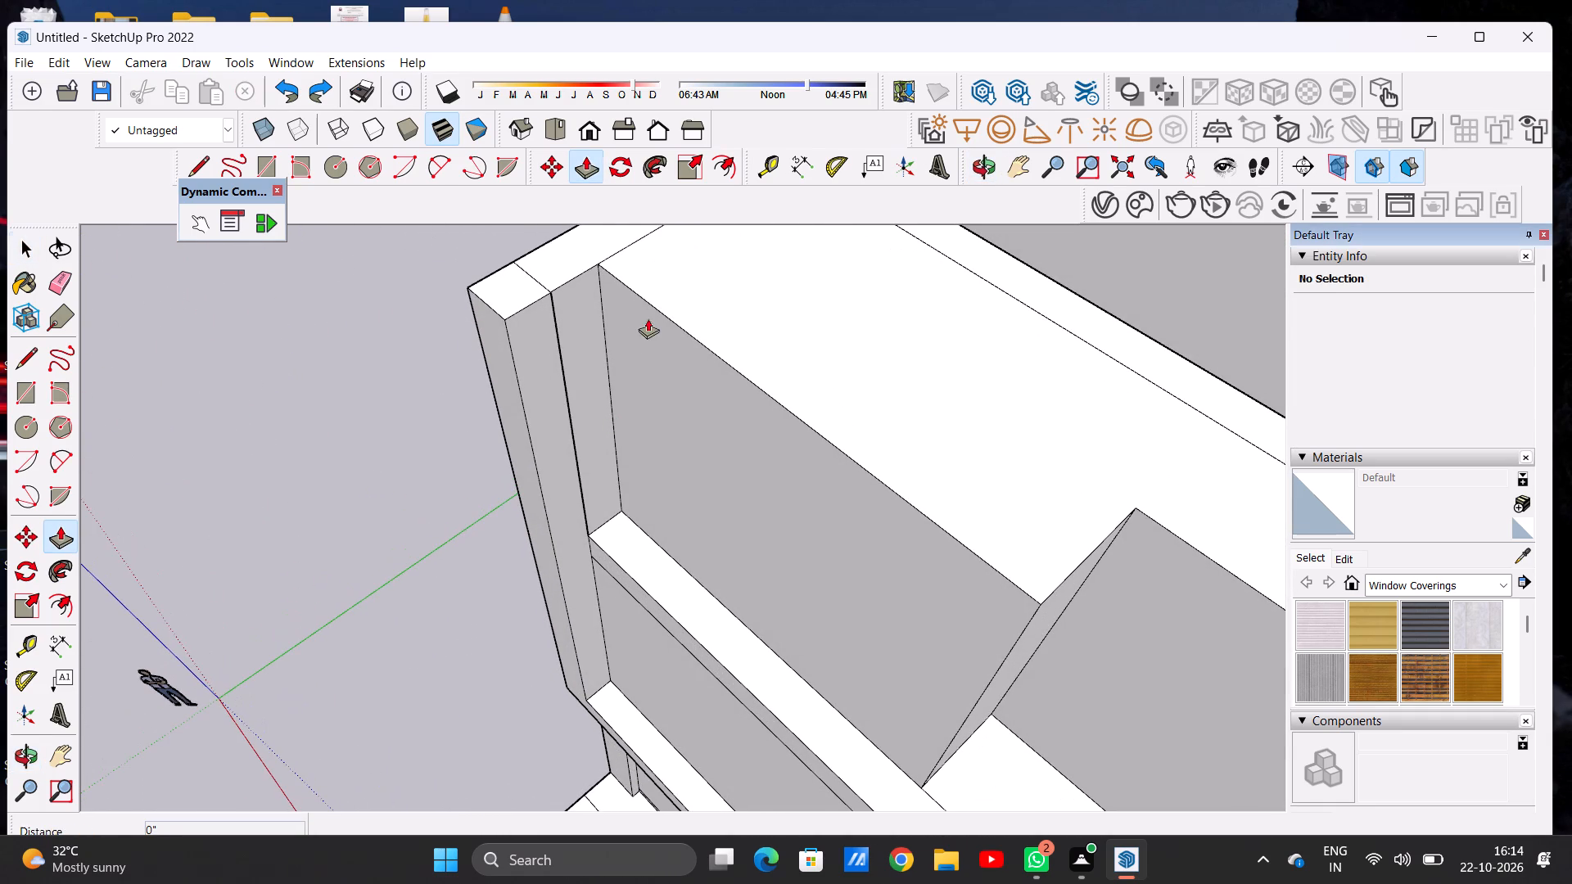
pyautogui.click(612, 283)
pyautogui.click(549, 292)
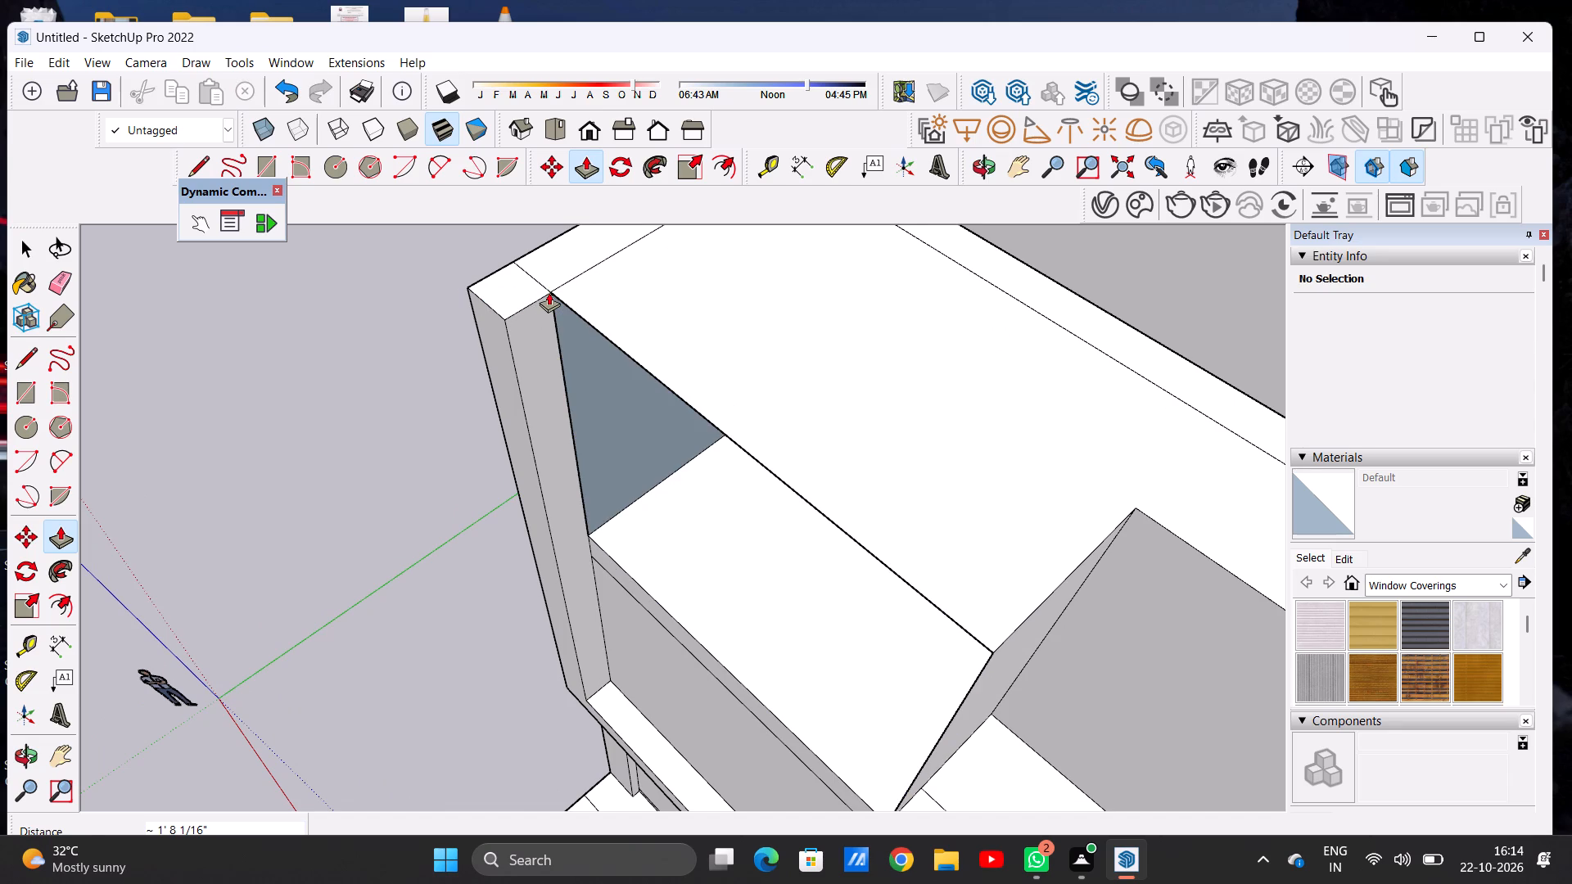
pyautogui.press('space')
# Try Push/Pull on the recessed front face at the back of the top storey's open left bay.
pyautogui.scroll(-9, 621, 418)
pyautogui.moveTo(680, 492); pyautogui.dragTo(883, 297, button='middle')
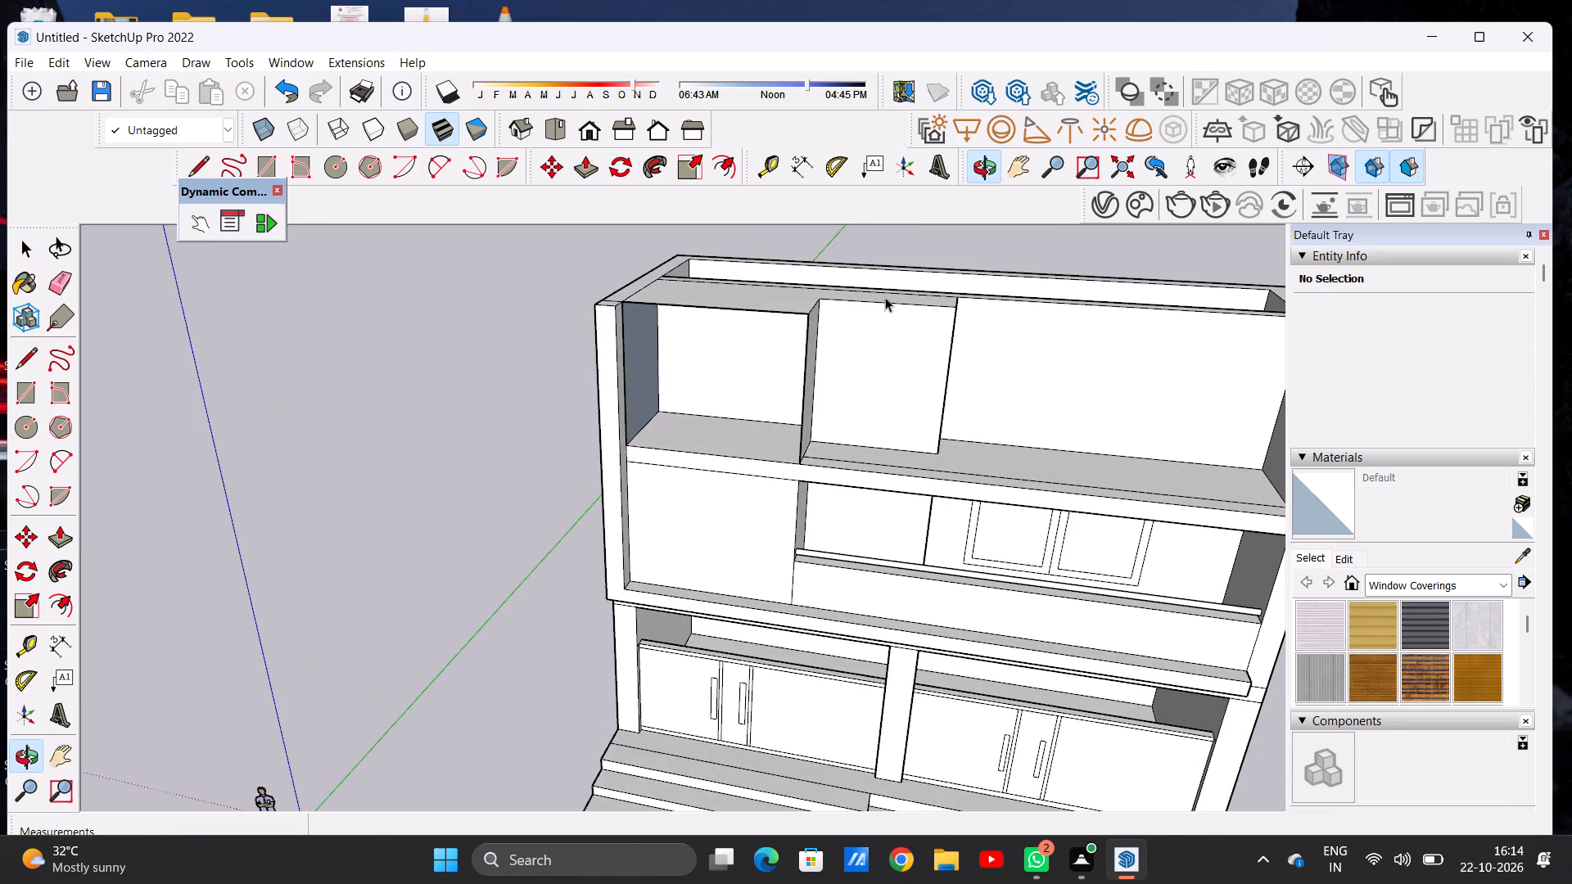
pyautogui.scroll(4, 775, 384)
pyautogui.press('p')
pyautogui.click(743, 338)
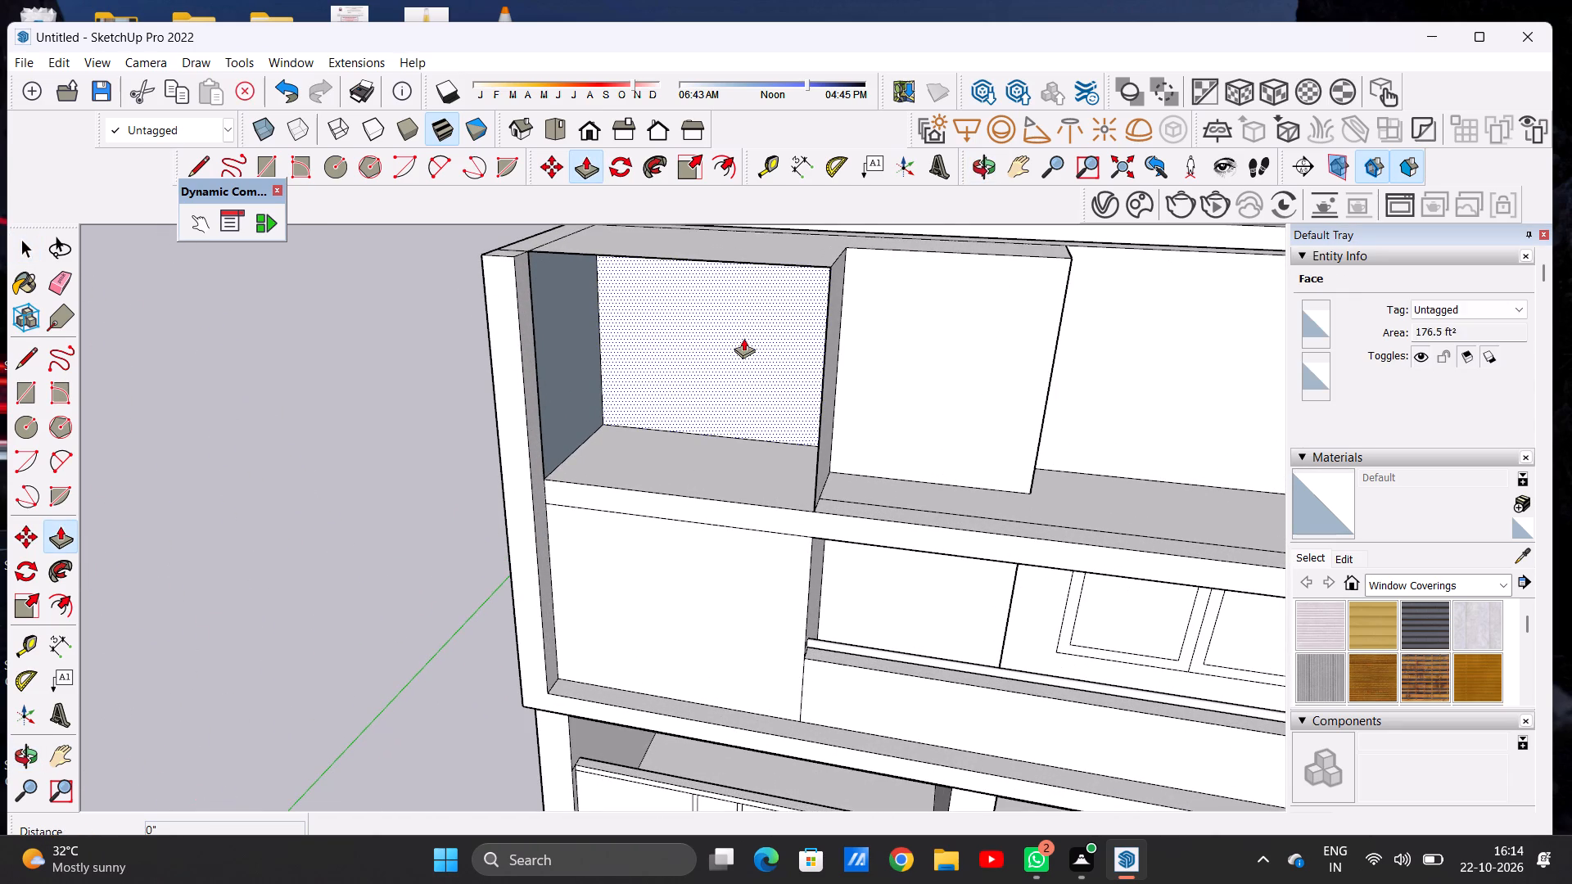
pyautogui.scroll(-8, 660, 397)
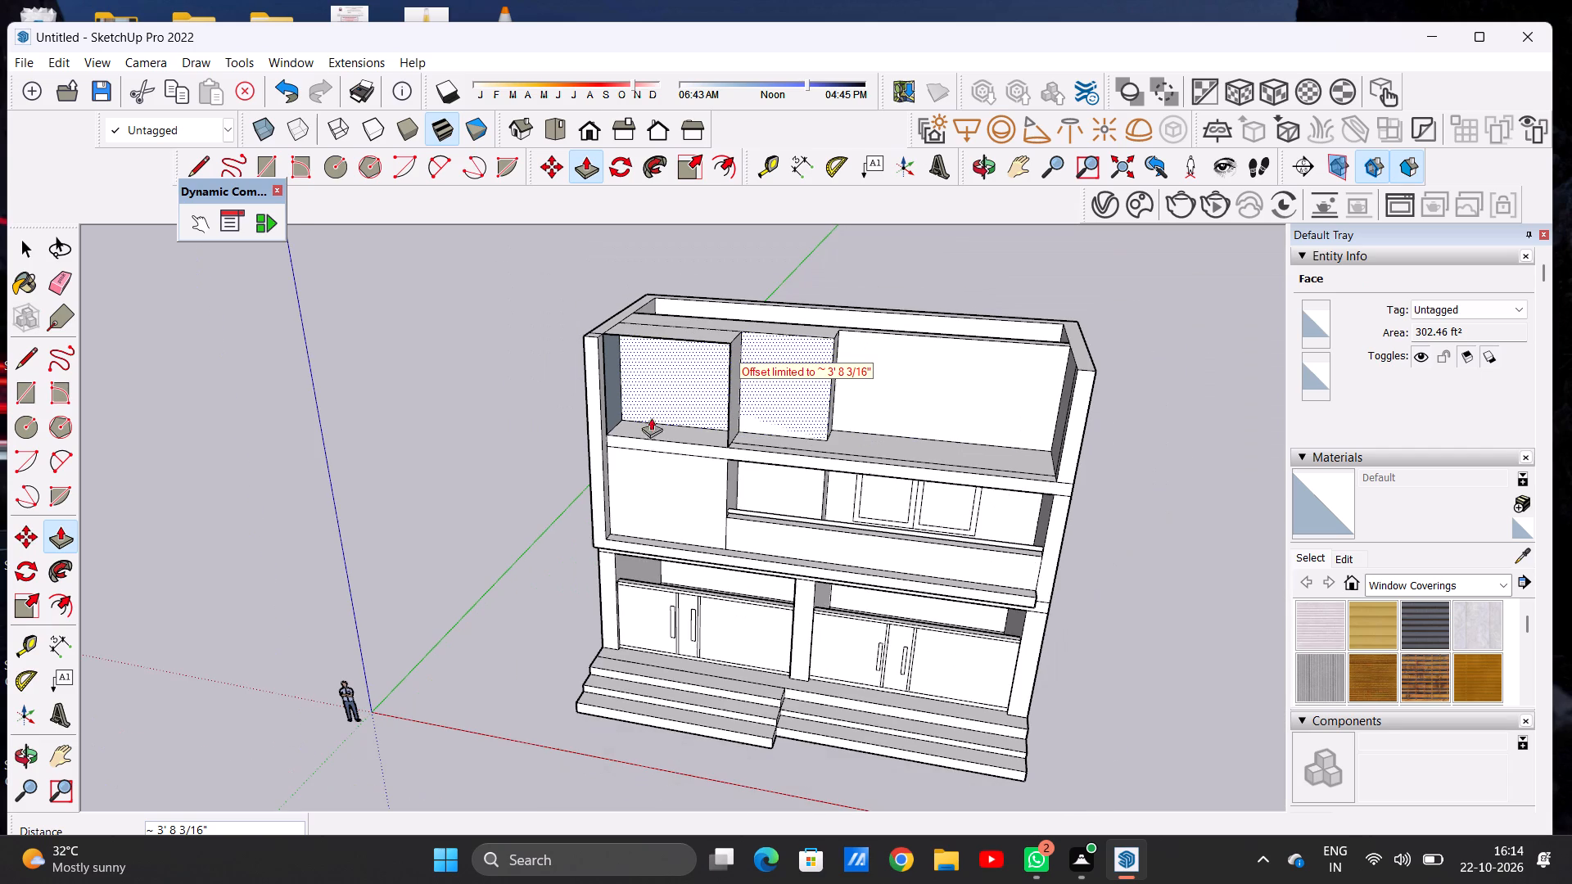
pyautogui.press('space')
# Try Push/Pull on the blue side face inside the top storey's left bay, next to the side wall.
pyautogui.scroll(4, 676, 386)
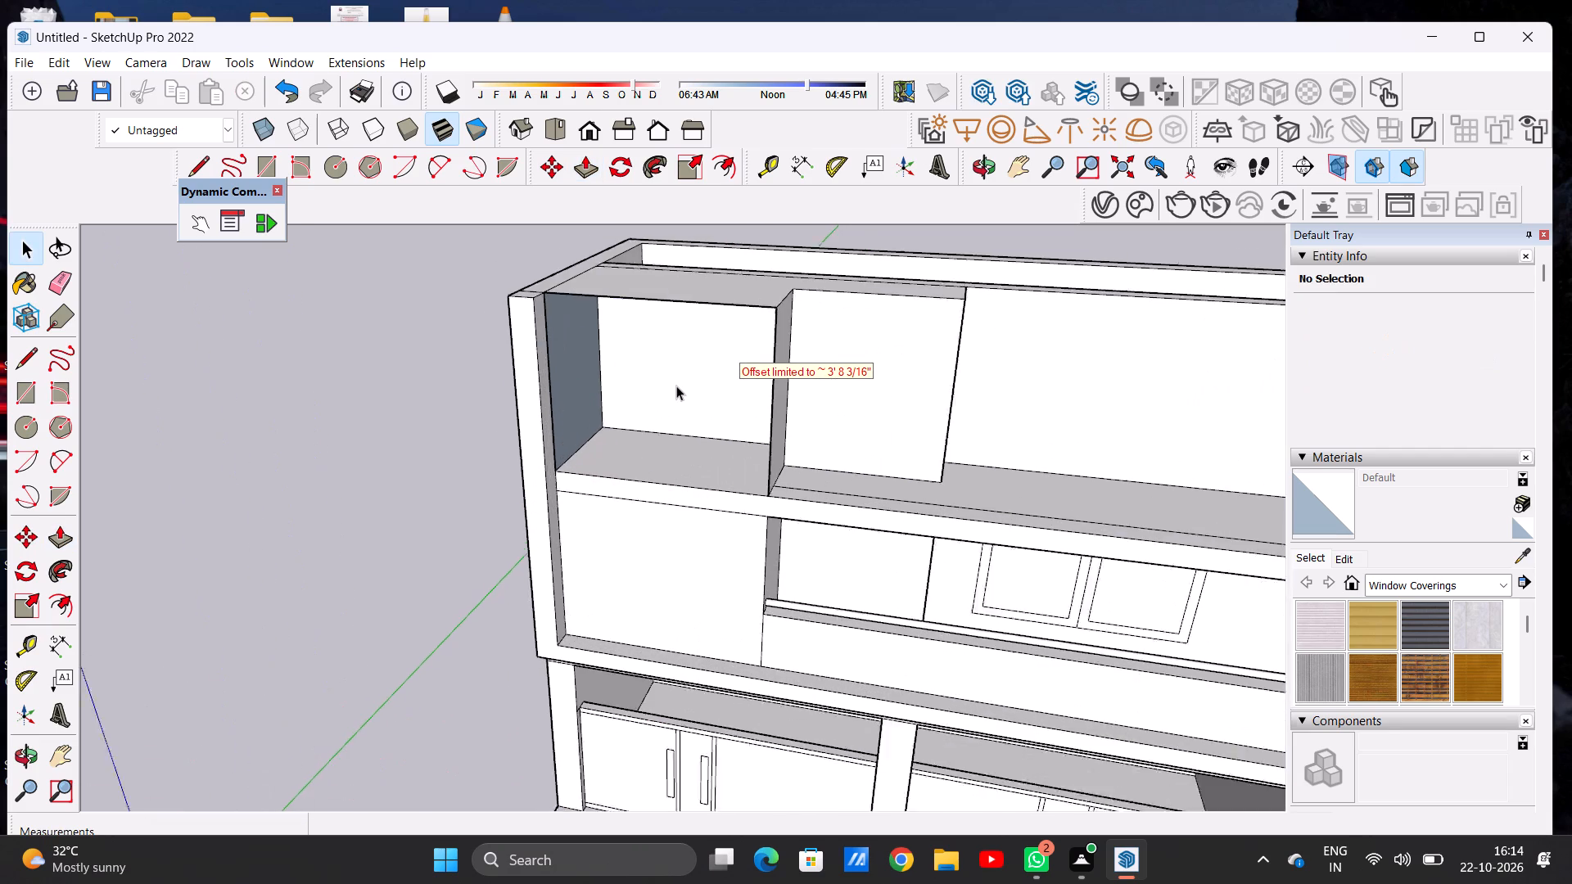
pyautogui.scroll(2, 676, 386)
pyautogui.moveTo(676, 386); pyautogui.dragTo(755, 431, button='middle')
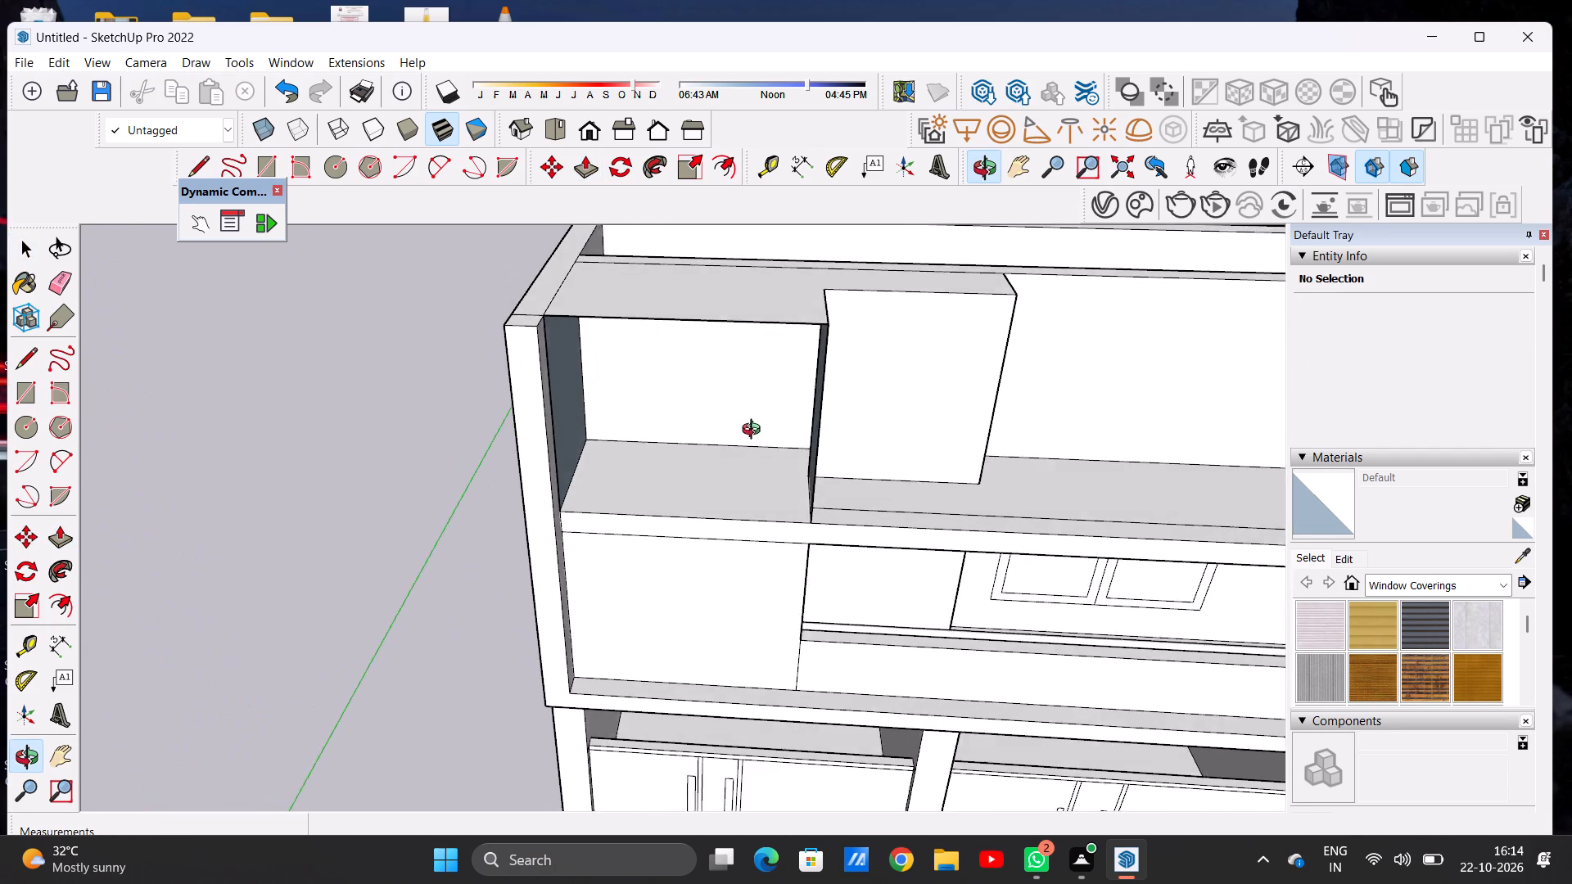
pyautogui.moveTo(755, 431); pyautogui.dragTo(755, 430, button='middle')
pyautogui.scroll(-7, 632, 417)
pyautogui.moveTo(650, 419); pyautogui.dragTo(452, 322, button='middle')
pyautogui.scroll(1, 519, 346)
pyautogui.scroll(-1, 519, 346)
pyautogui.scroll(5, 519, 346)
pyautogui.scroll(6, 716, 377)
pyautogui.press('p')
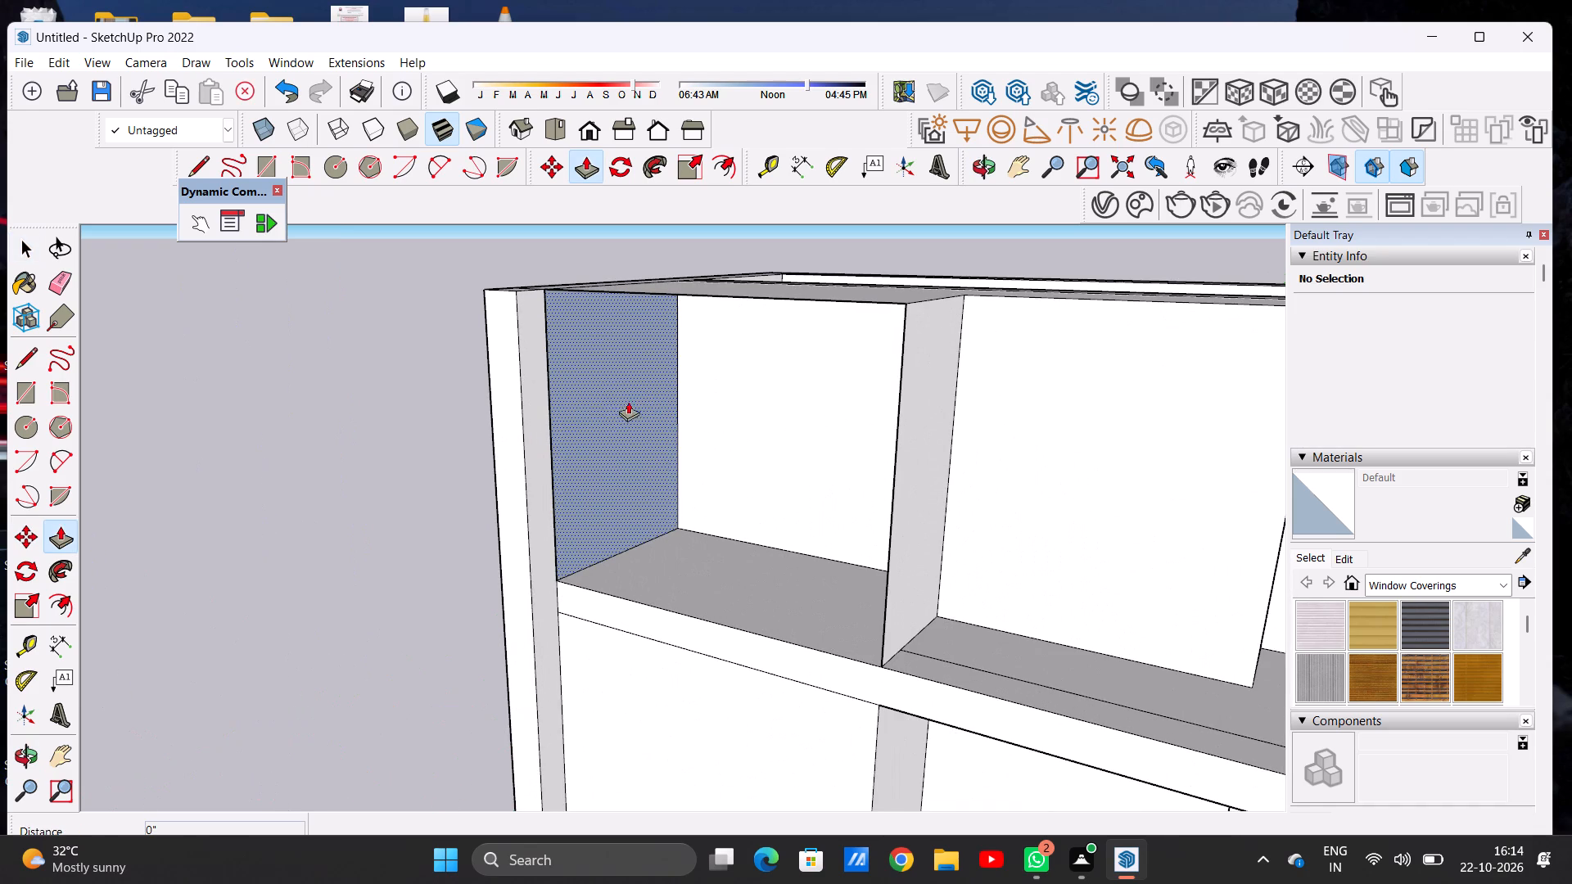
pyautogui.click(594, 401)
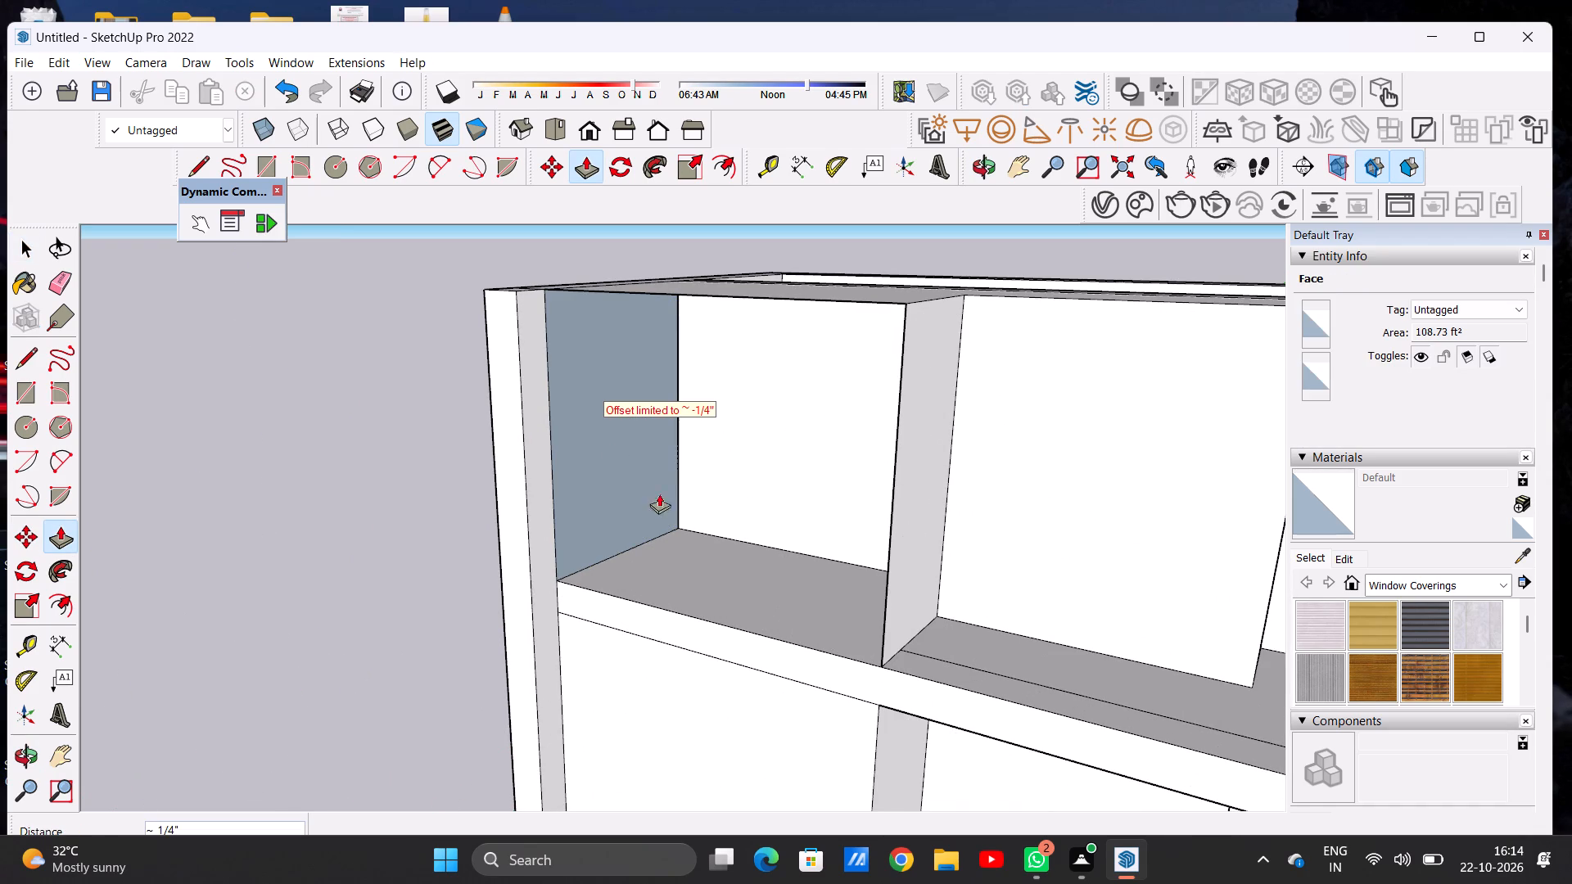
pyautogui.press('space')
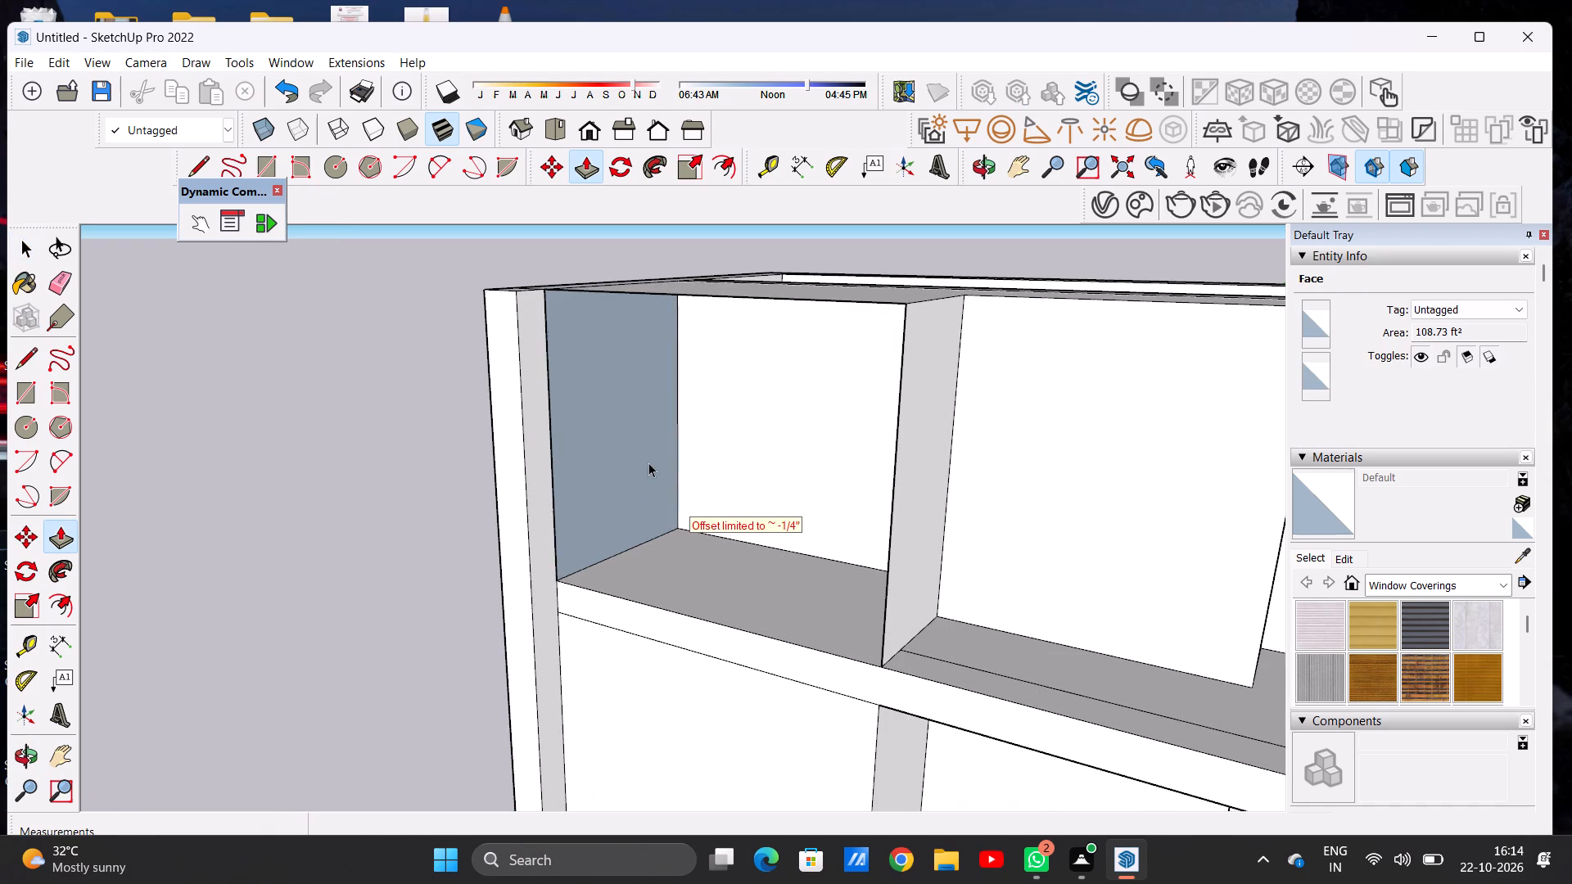
# Examine the top storey's open left bay and its junction with the slab from below, from above and close up.
pyautogui.scroll(-9, 648, 462)
pyautogui.moveTo(648, 462); pyautogui.dragTo(570, 386, button='middle')
pyautogui.scroll(16, 608, 409)
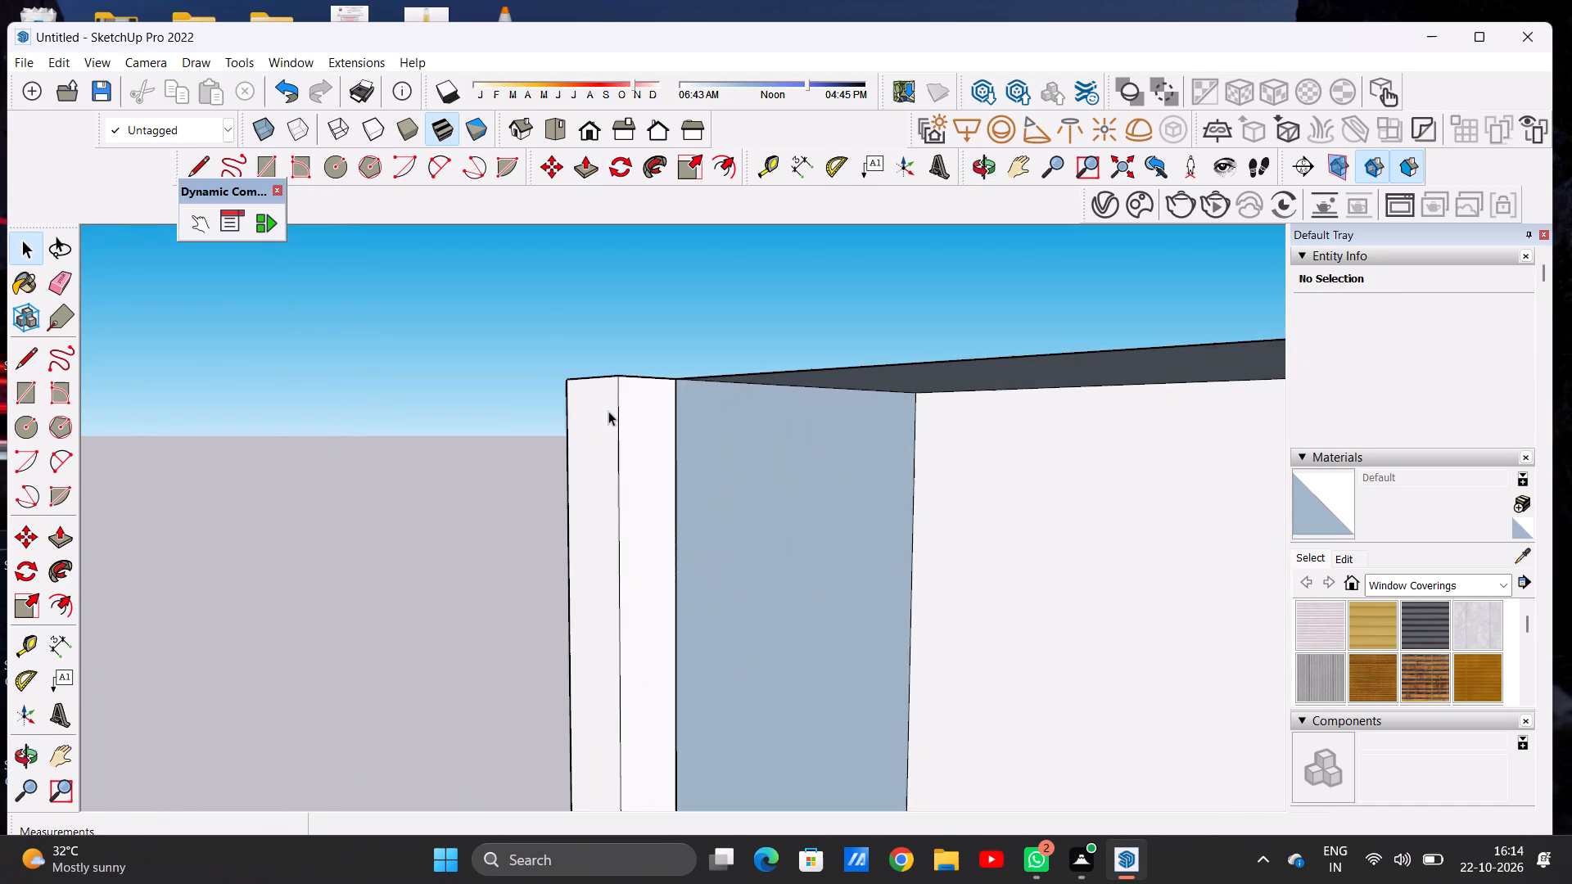
pyautogui.scroll(-20, 608, 411)
pyautogui.scroll(-4, 608, 411)
pyautogui.moveTo(613, 449); pyautogui.dragTo(933, 629, button='middle')
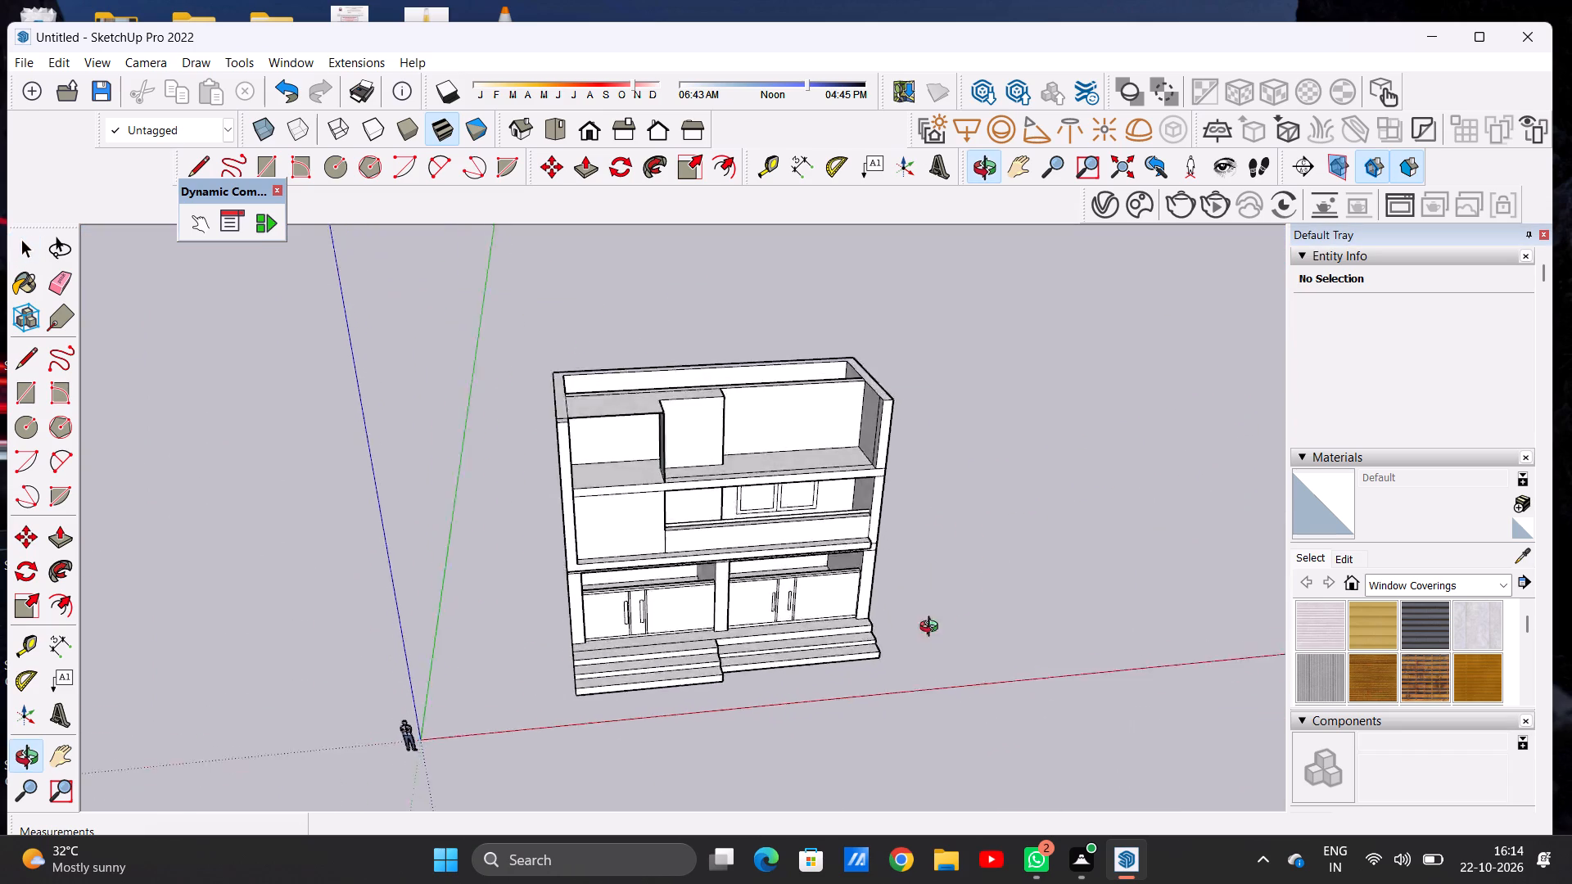
pyautogui.moveTo(933, 629); pyautogui.dragTo(682, 607, button='middle')
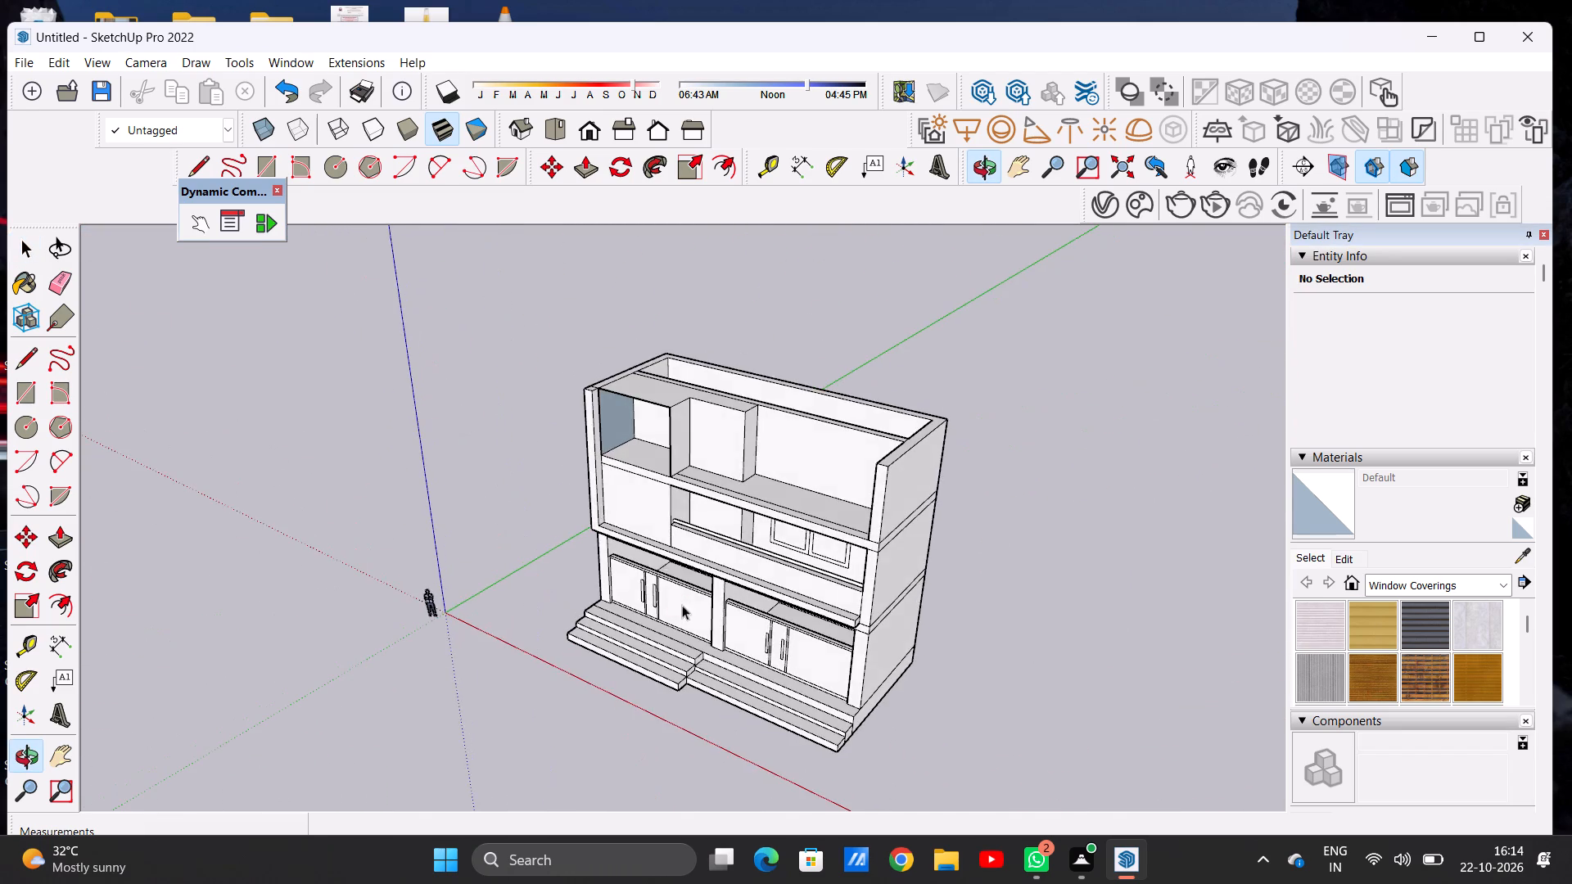
pyautogui.scroll(19, 665, 489)
pyautogui.scroll(-3, 671, 421)
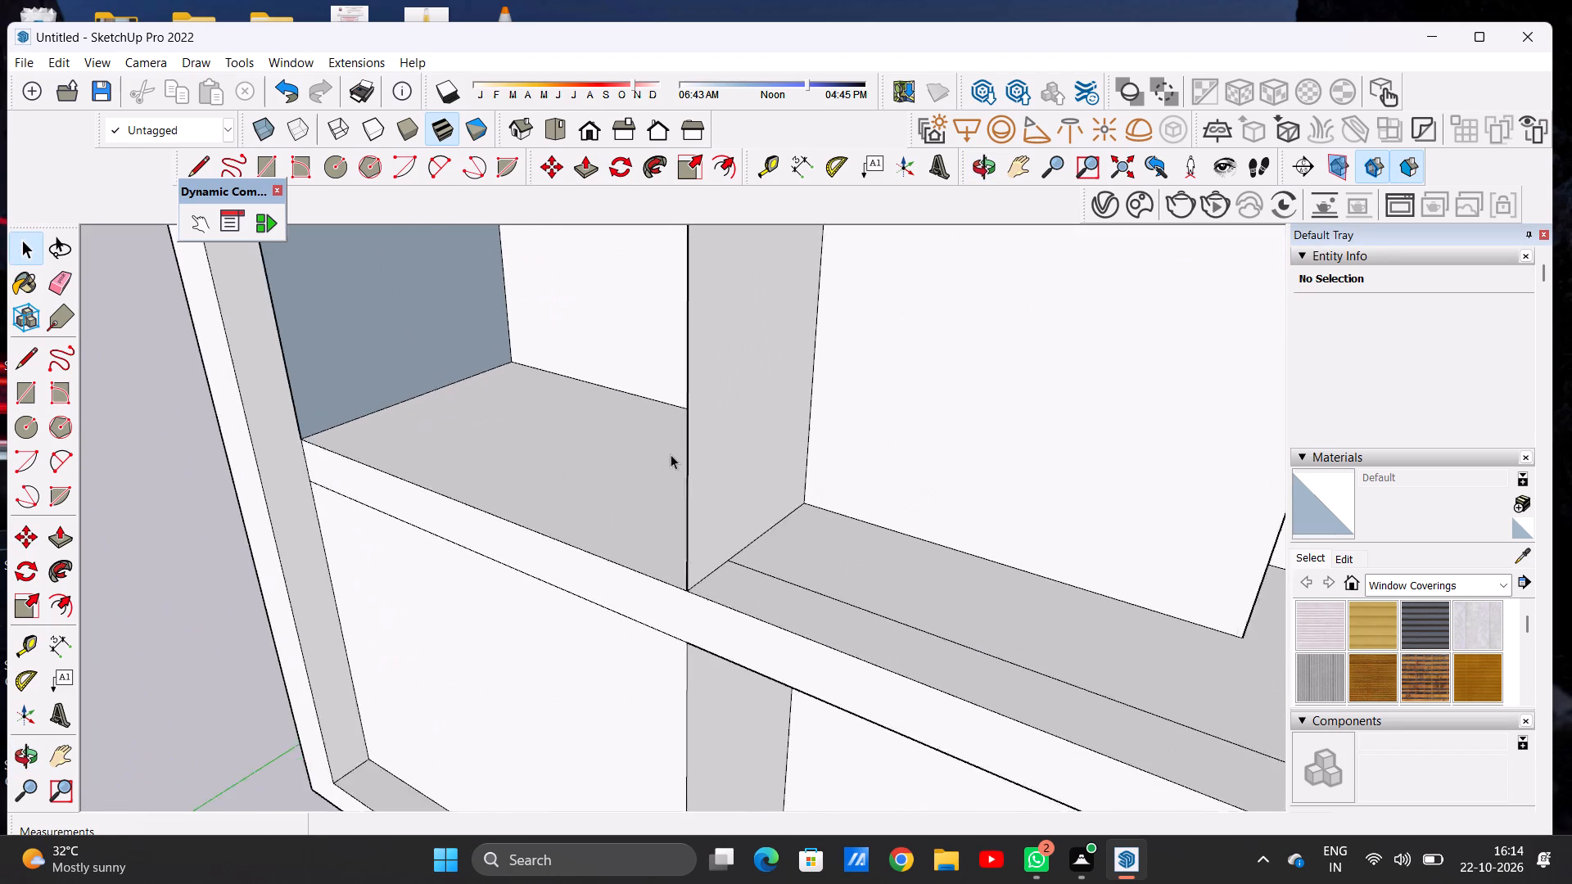
pyautogui.scroll(-5, 671, 454)
pyautogui.scroll(1, 662, 515)
pyautogui.scroll(-2, 662, 516)
# Draw a rectangle about 14' 8" by 1' 7" at the open left bay's top front, from the side wall to the bay's other side.
pyautogui.moveTo(659, 519); pyautogui.dragTo(719, 428, button='middle')
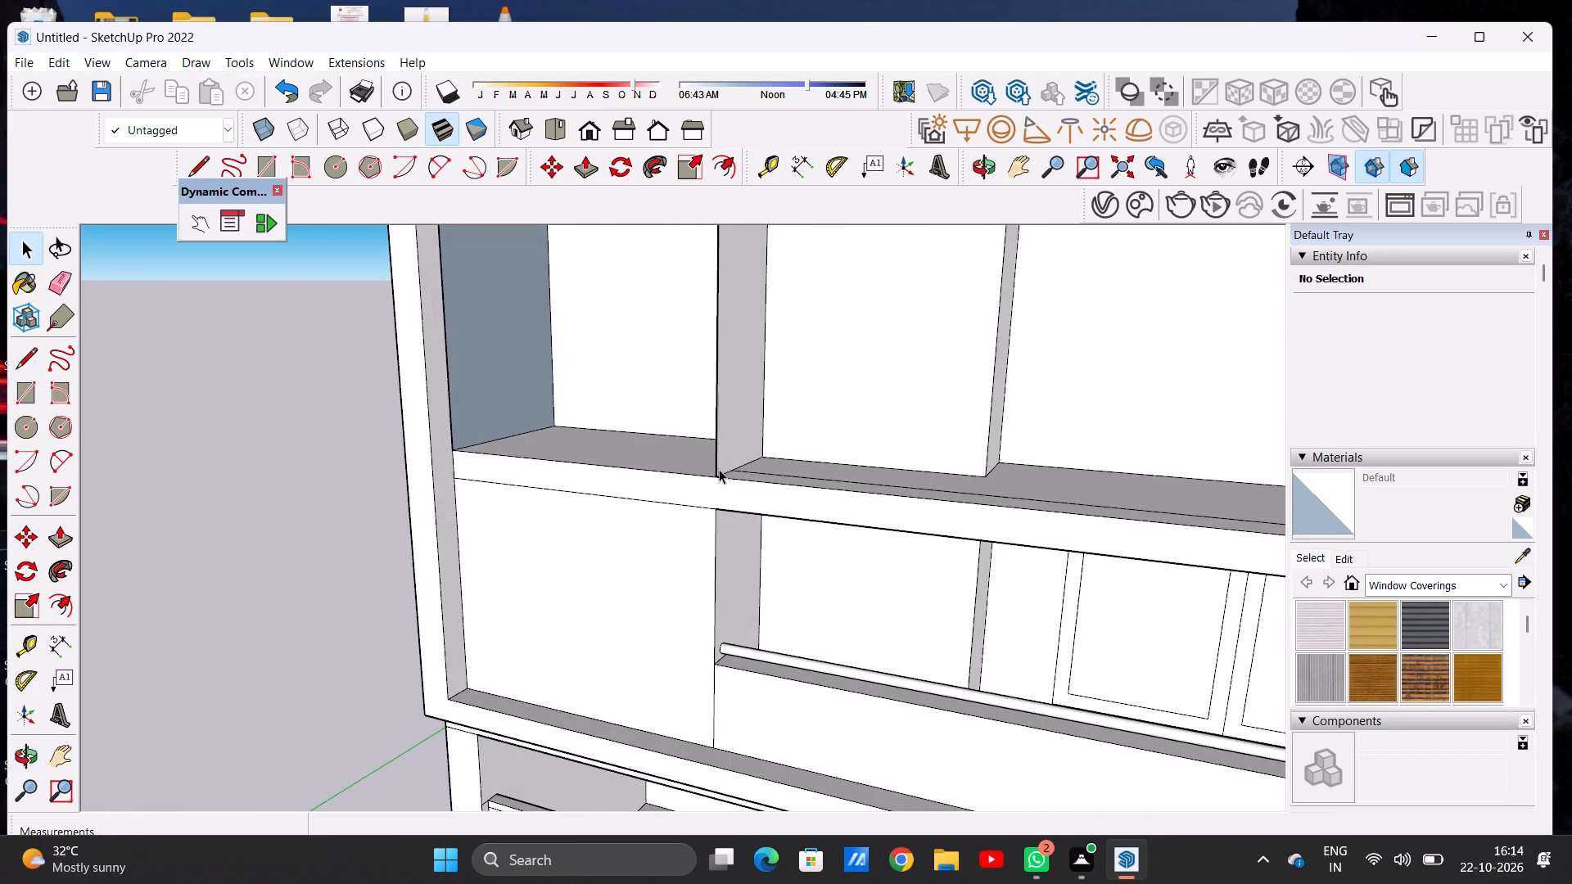
pyautogui.scroll(-6, 719, 525)
pyautogui.moveTo(684, 533); pyautogui.dragTo(891, 512, button='middle')
pyautogui.scroll(1, 669, 459)
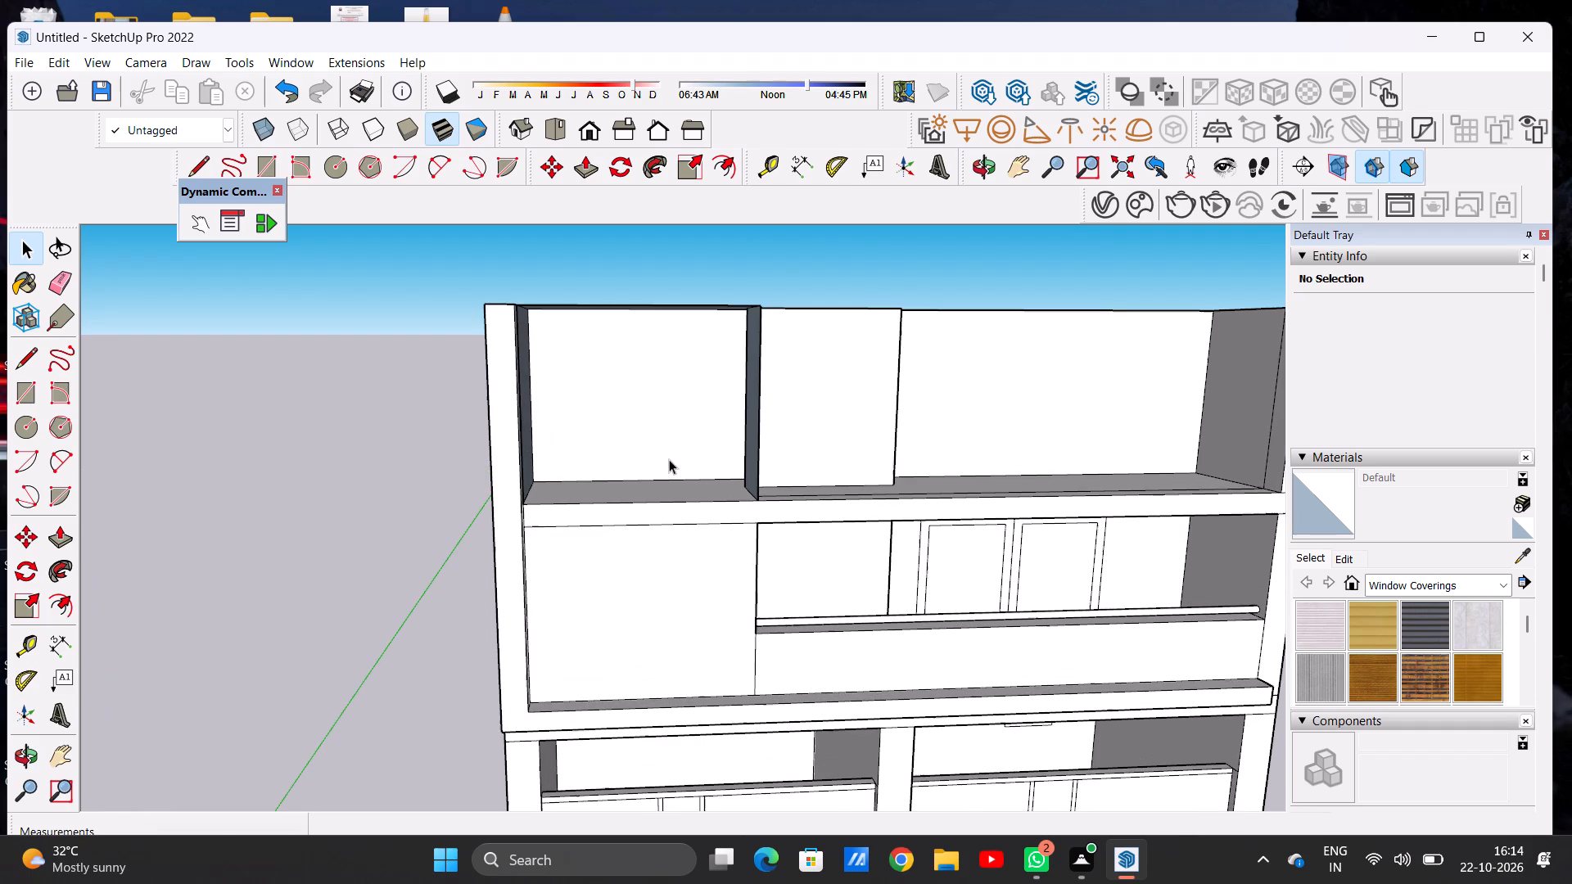
pyautogui.scroll(1, 669, 459)
pyautogui.press('r')
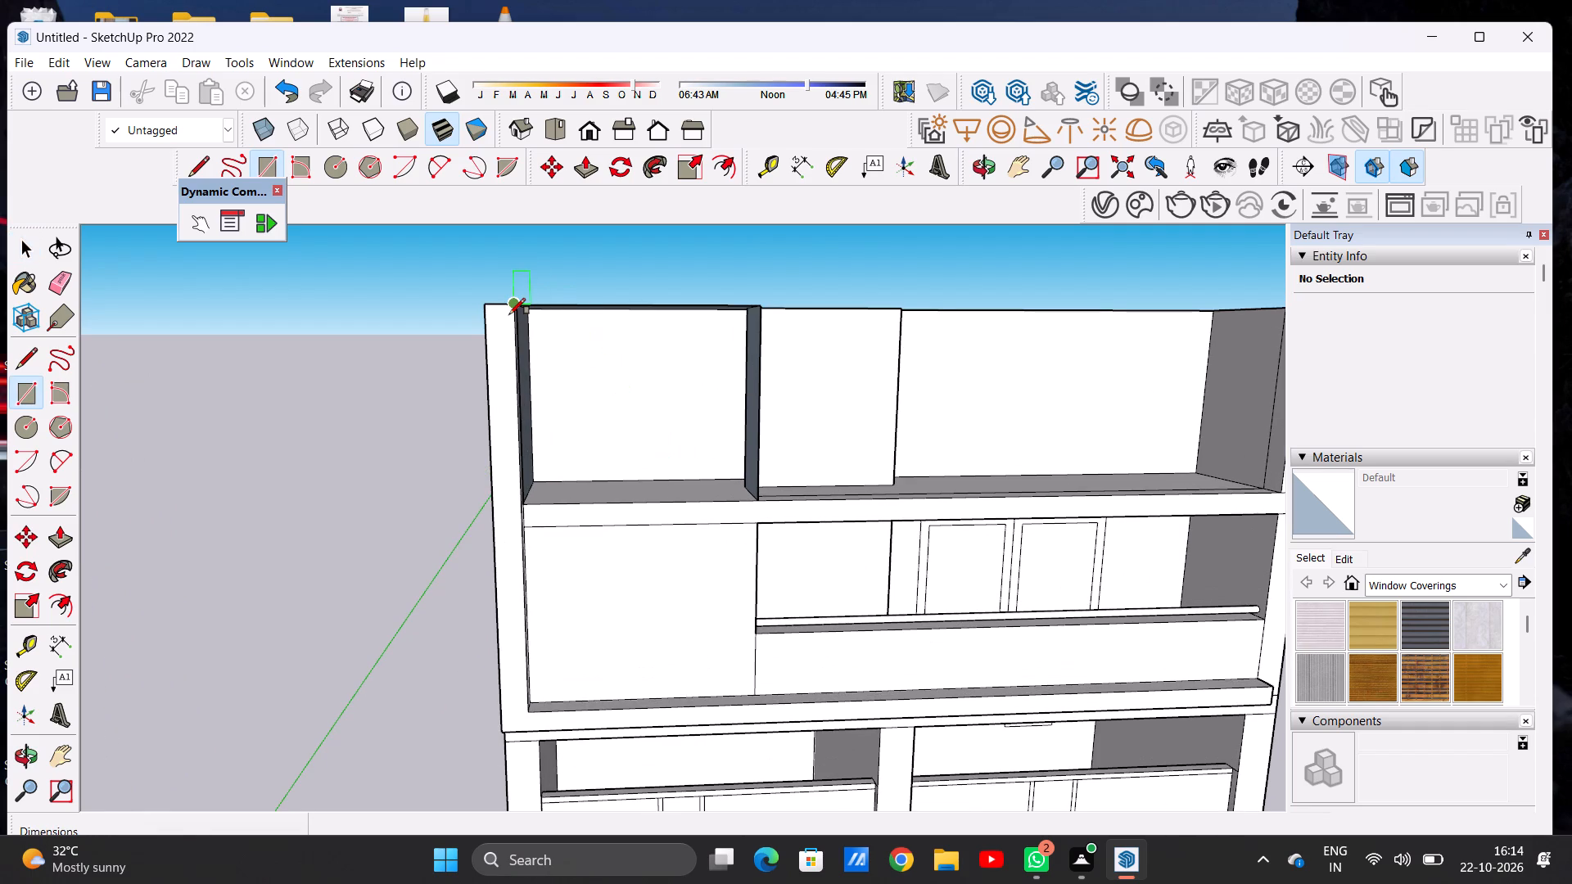
pyautogui.click(509, 314)
pyautogui.click(766, 304)
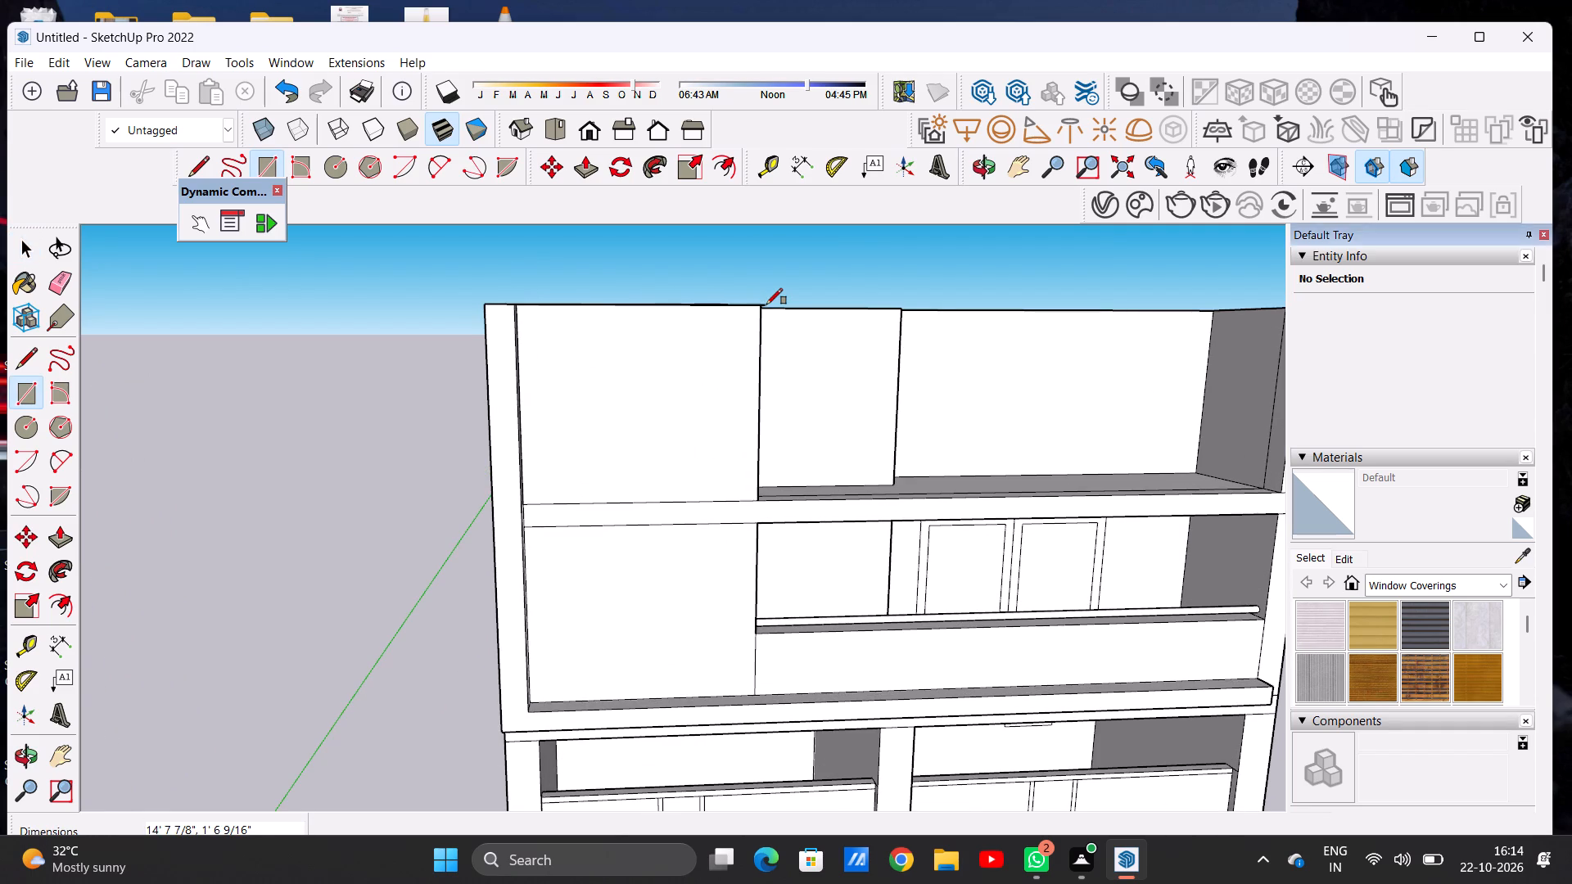
pyautogui.press('space')
# Erase the short end edge and long front edge of the rectangle strip projecting beyond the left bay's front face.
pyautogui.scroll(-7, 595, 476)
pyautogui.moveTo(647, 453); pyautogui.dragTo(404, 465, button='middle')
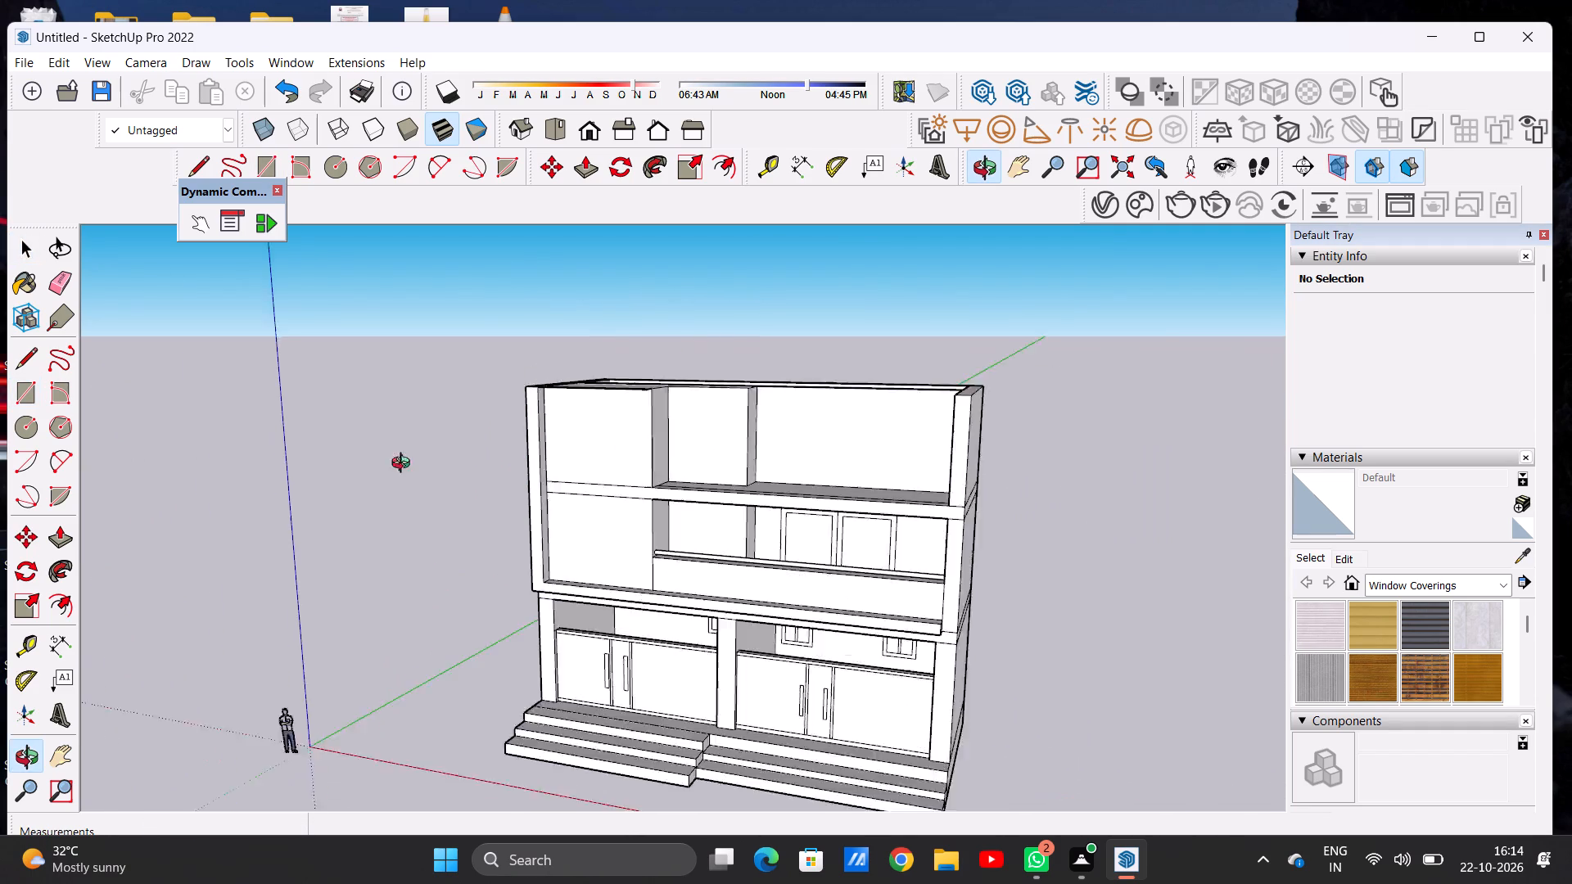
pyautogui.moveTo(404, 465); pyautogui.dragTo(348, 624, button='middle')
pyautogui.scroll(14, 619, 423)
pyautogui.moveTo(624, 434); pyautogui.dragTo(599, 422, button='middle')
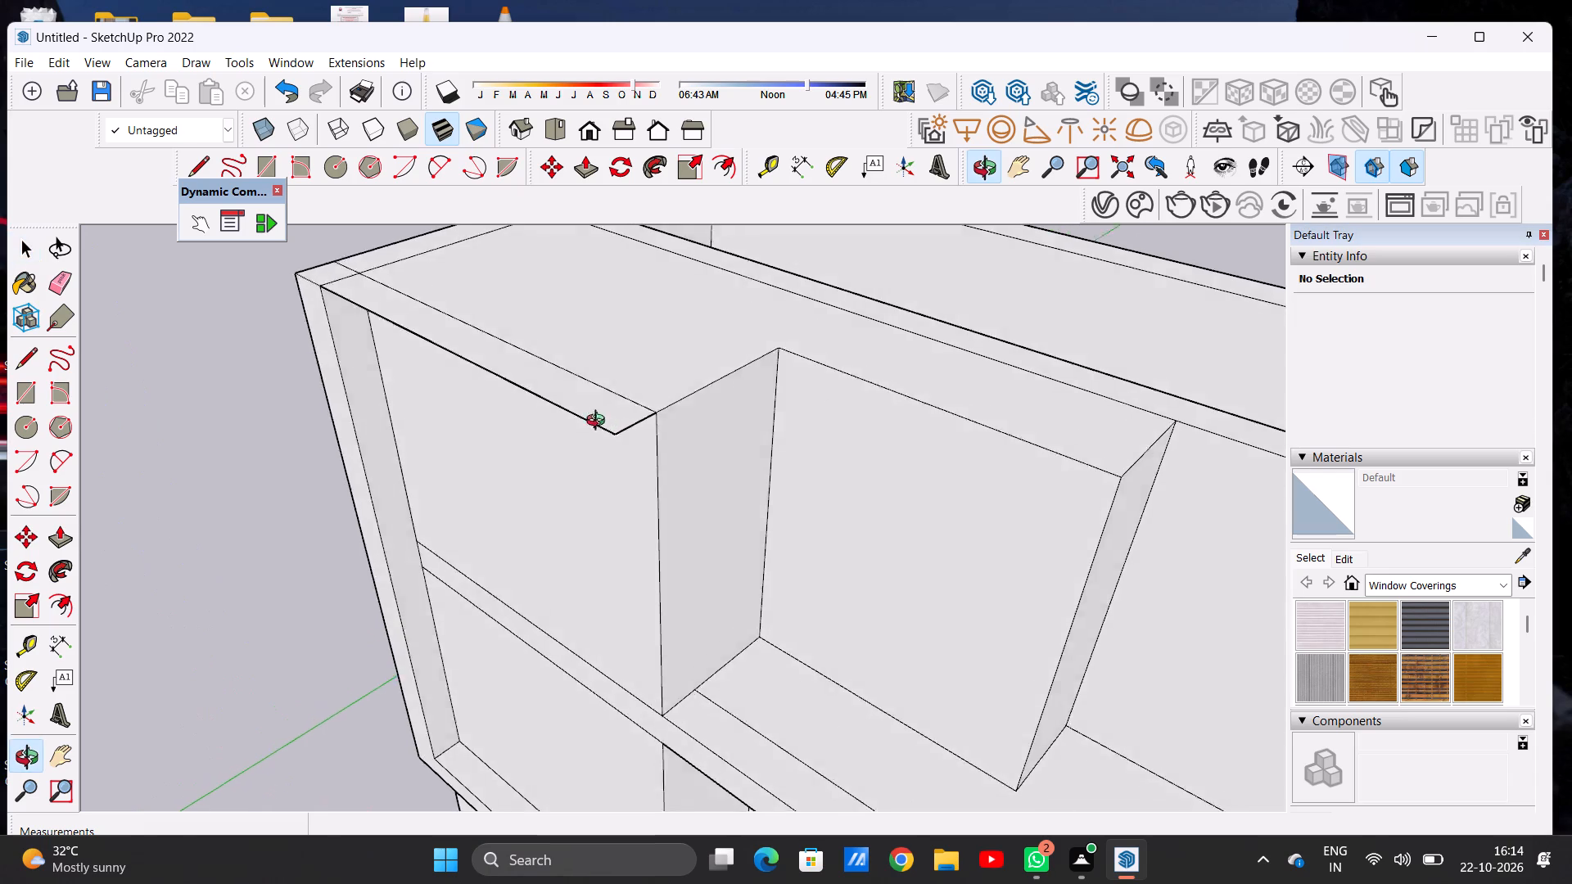
pyautogui.moveTo(599, 422); pyautogui.dragTo(521, 372, button='middle')
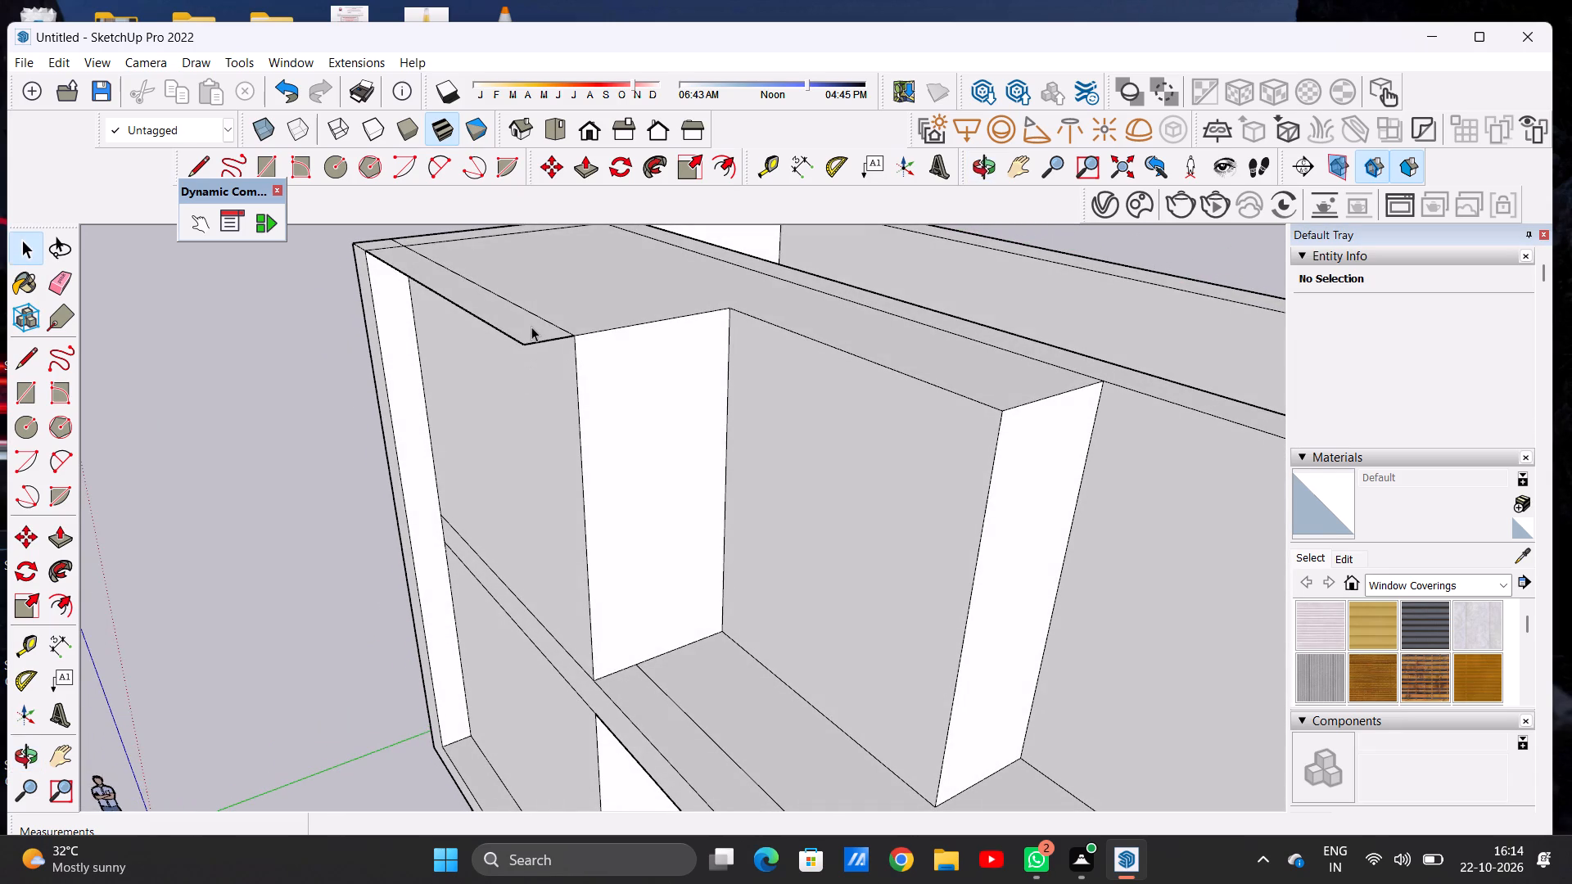
pyautogui.scroll(1, 531, 327)
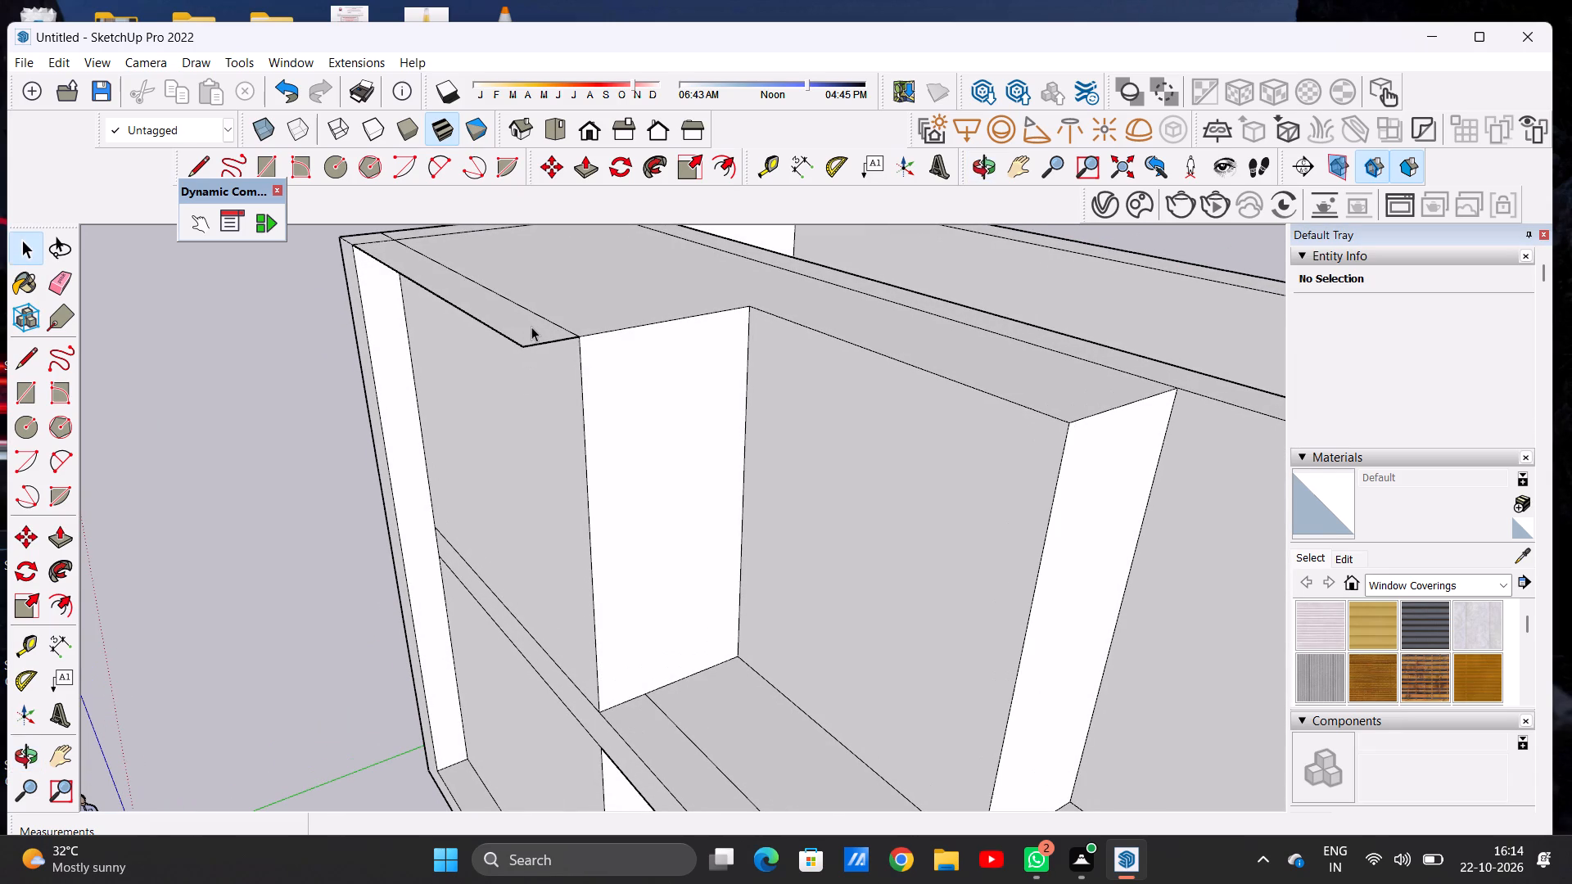
pyautogui.press('e')
pyautogui.click(526, 347)
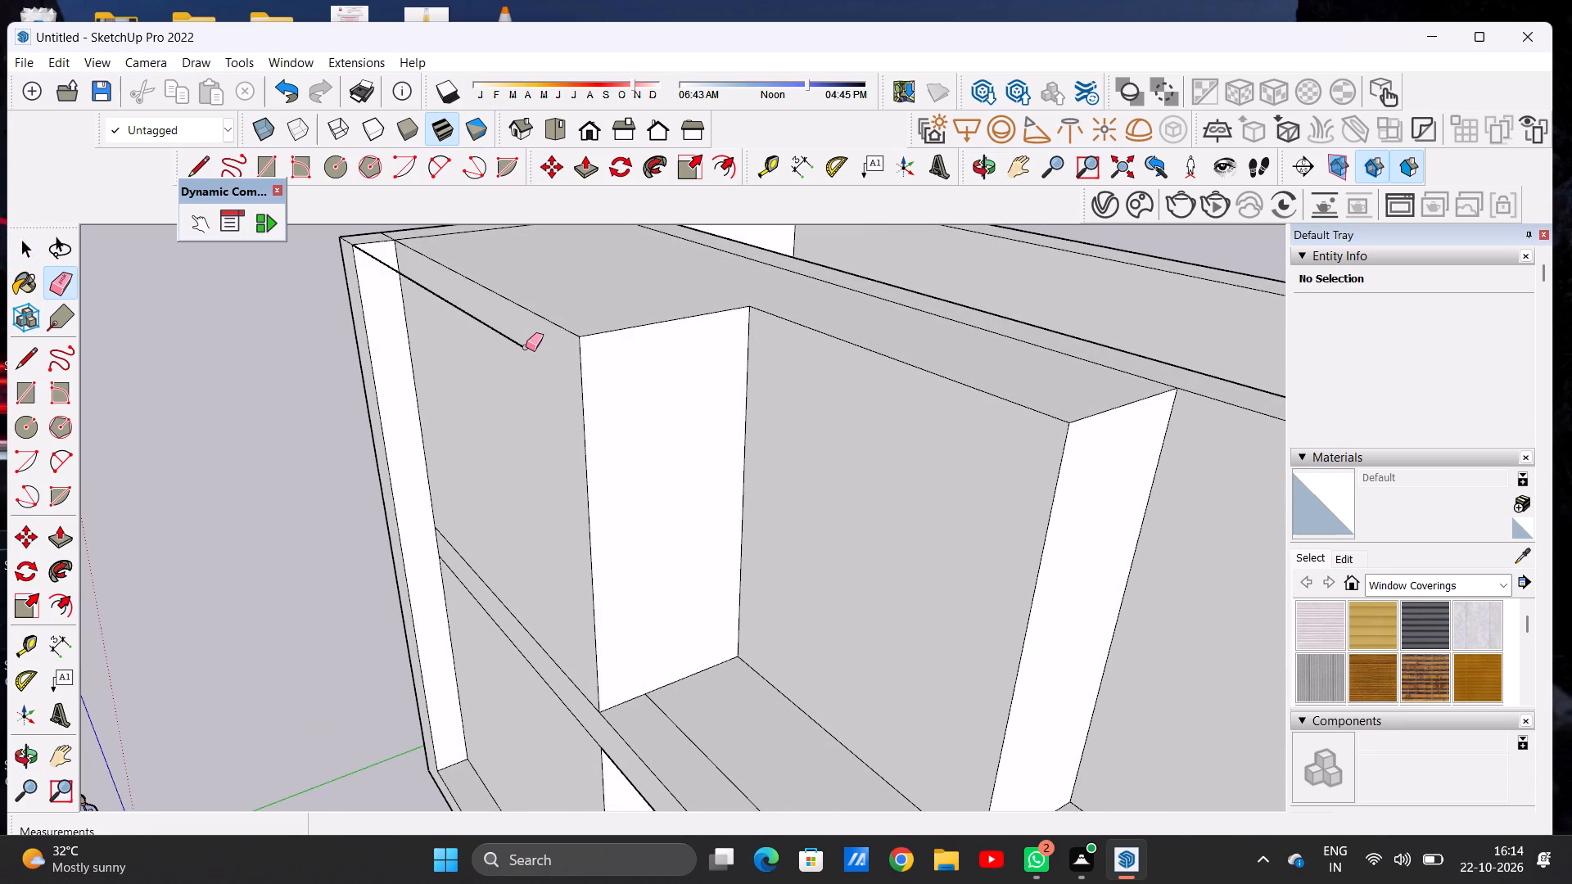
pyautogui.moveTo(495, 314); pyautogui.dragTo(489, 345)
pyautogui.scroll(-6, 508, 368)
pyautogui.scroll(8, 440, 320)
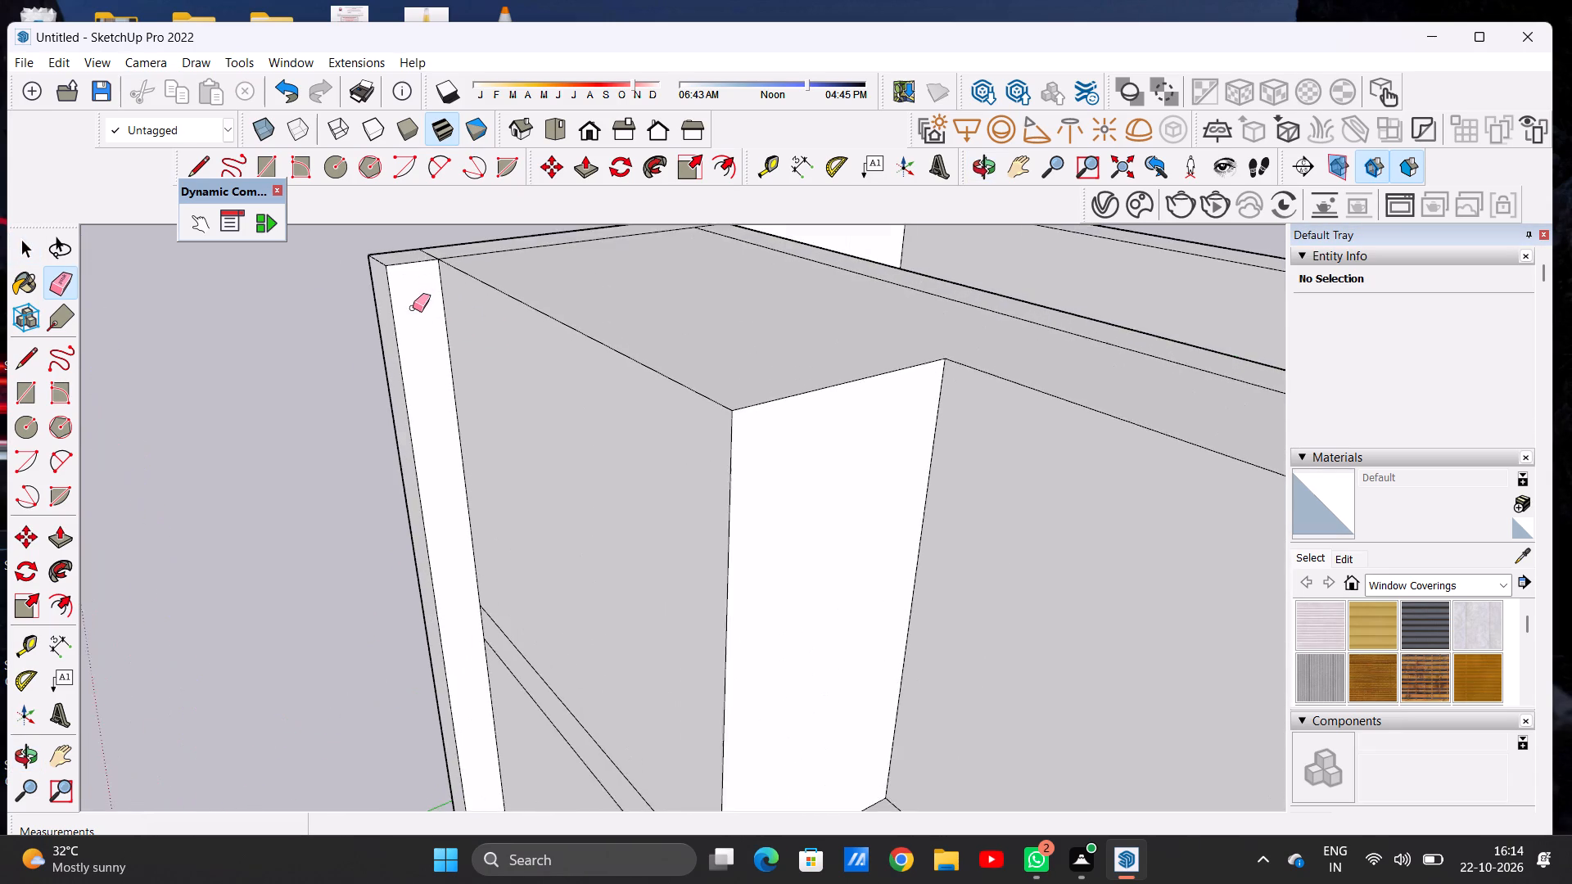
pyautogui.moveTo(425, 310); pyautogui.dragTo(726, 326, button='middle')
pyautogui.press('space')
# Erase the two horizontal slab lines crossing the left front face so both storeys form one continuous face.
pyautogui.scroll(-5, 334, 469)
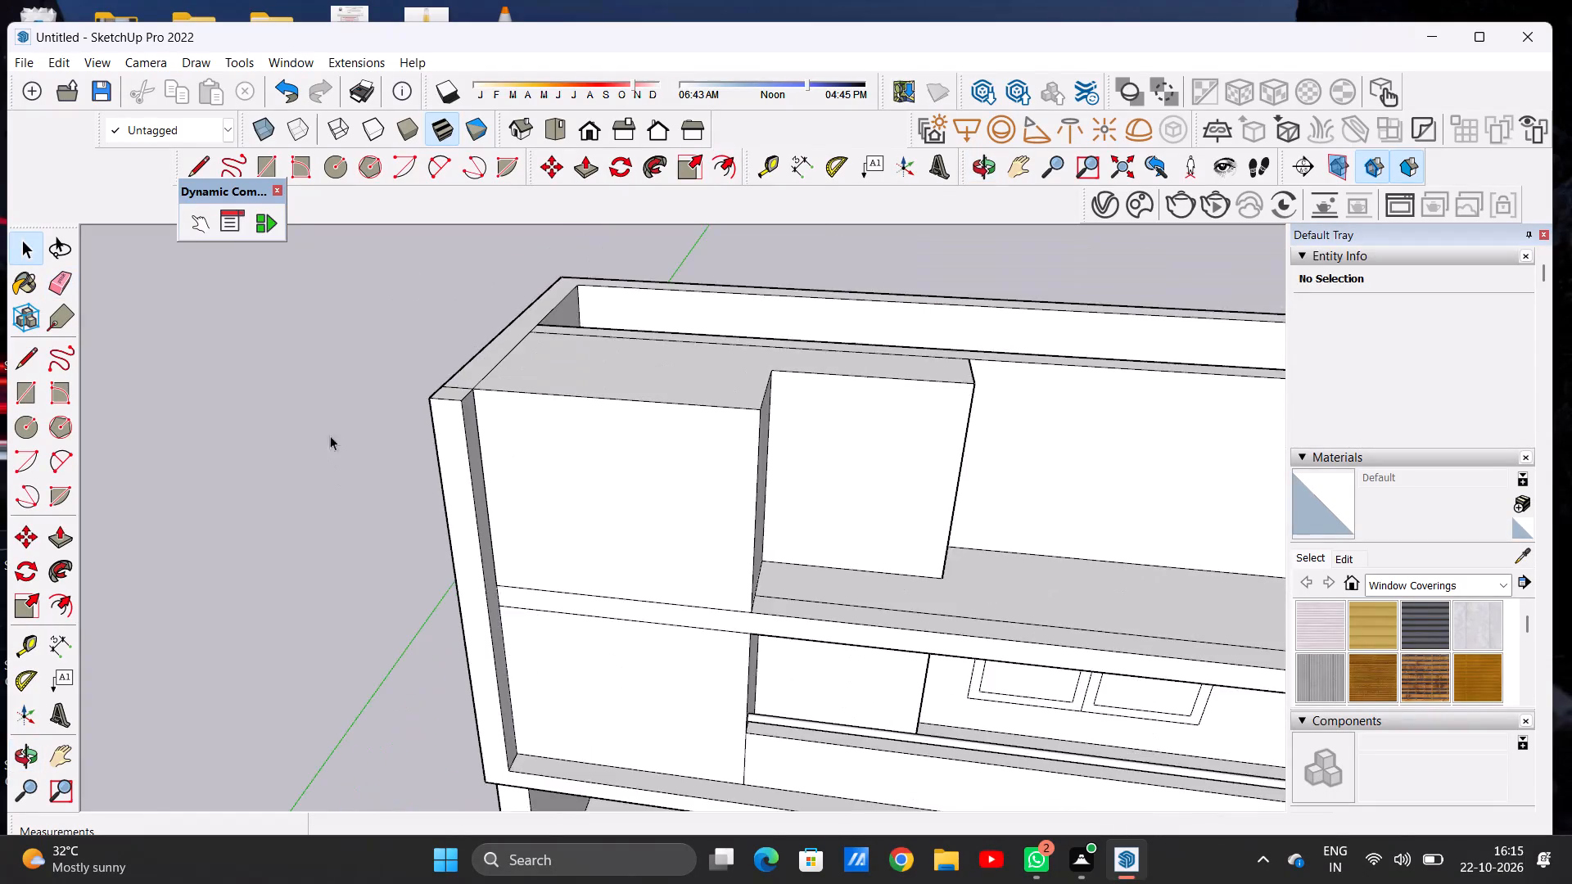
pyautogui.scroll(-7, 330, 435)
pyautogui.scroll(6, 467, 546)
pyautogui.moveTo(531, 503); pyautogui.dragTo(531, 417, button='middle')
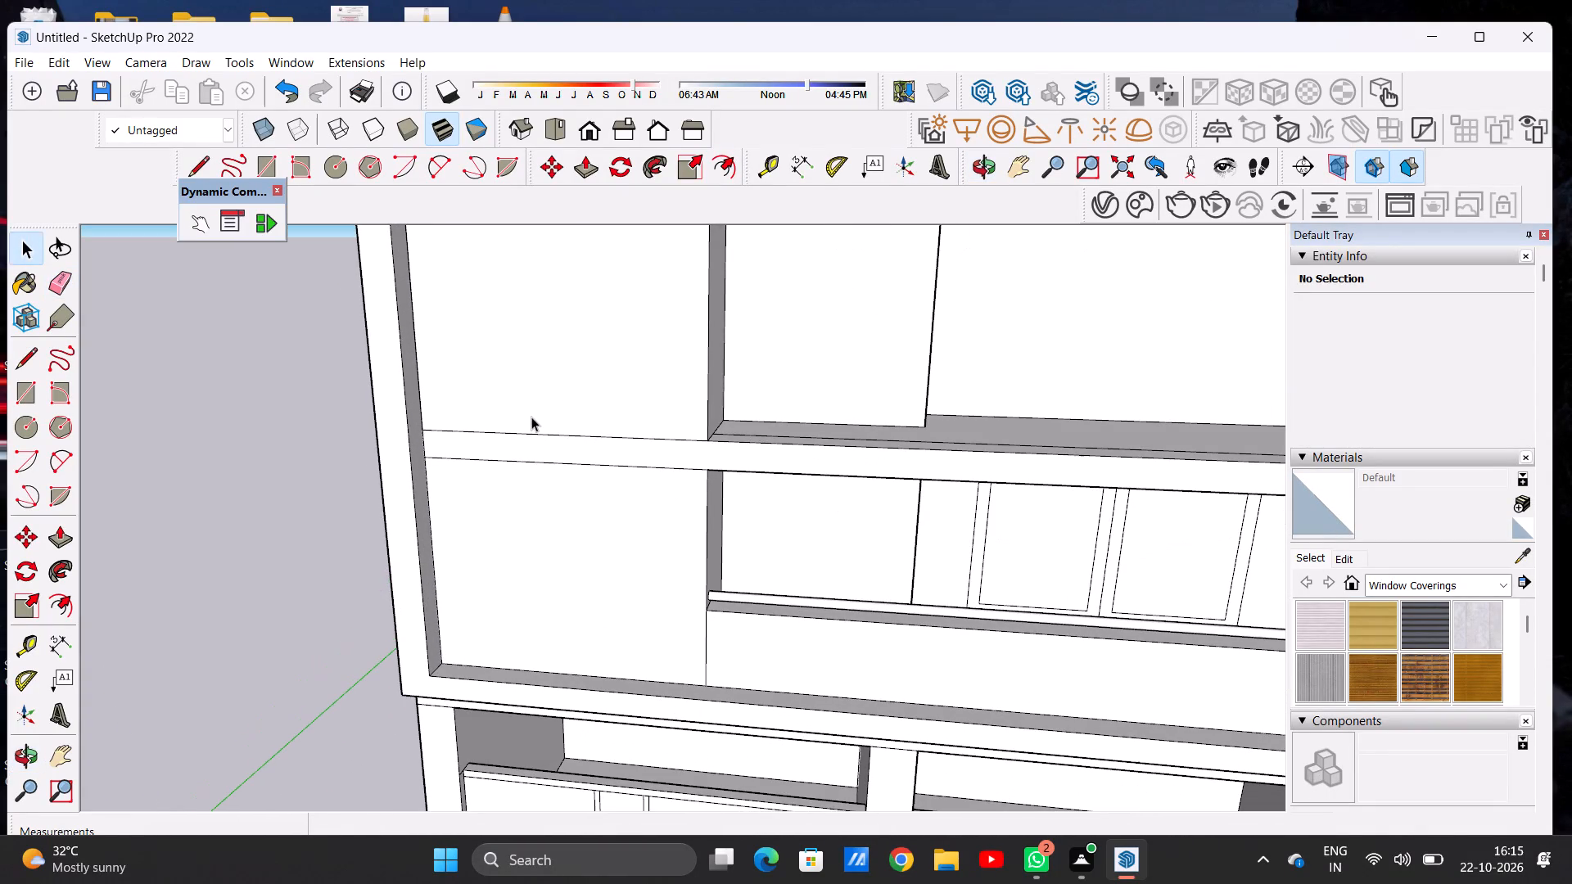
pyautogui.press('e')
pyautogui.moveTo(594, 468); pyautogui.dragTo(600, 490)
pyautogui.moveTo(609, 465); pyautogui.dragTo(612, 478)
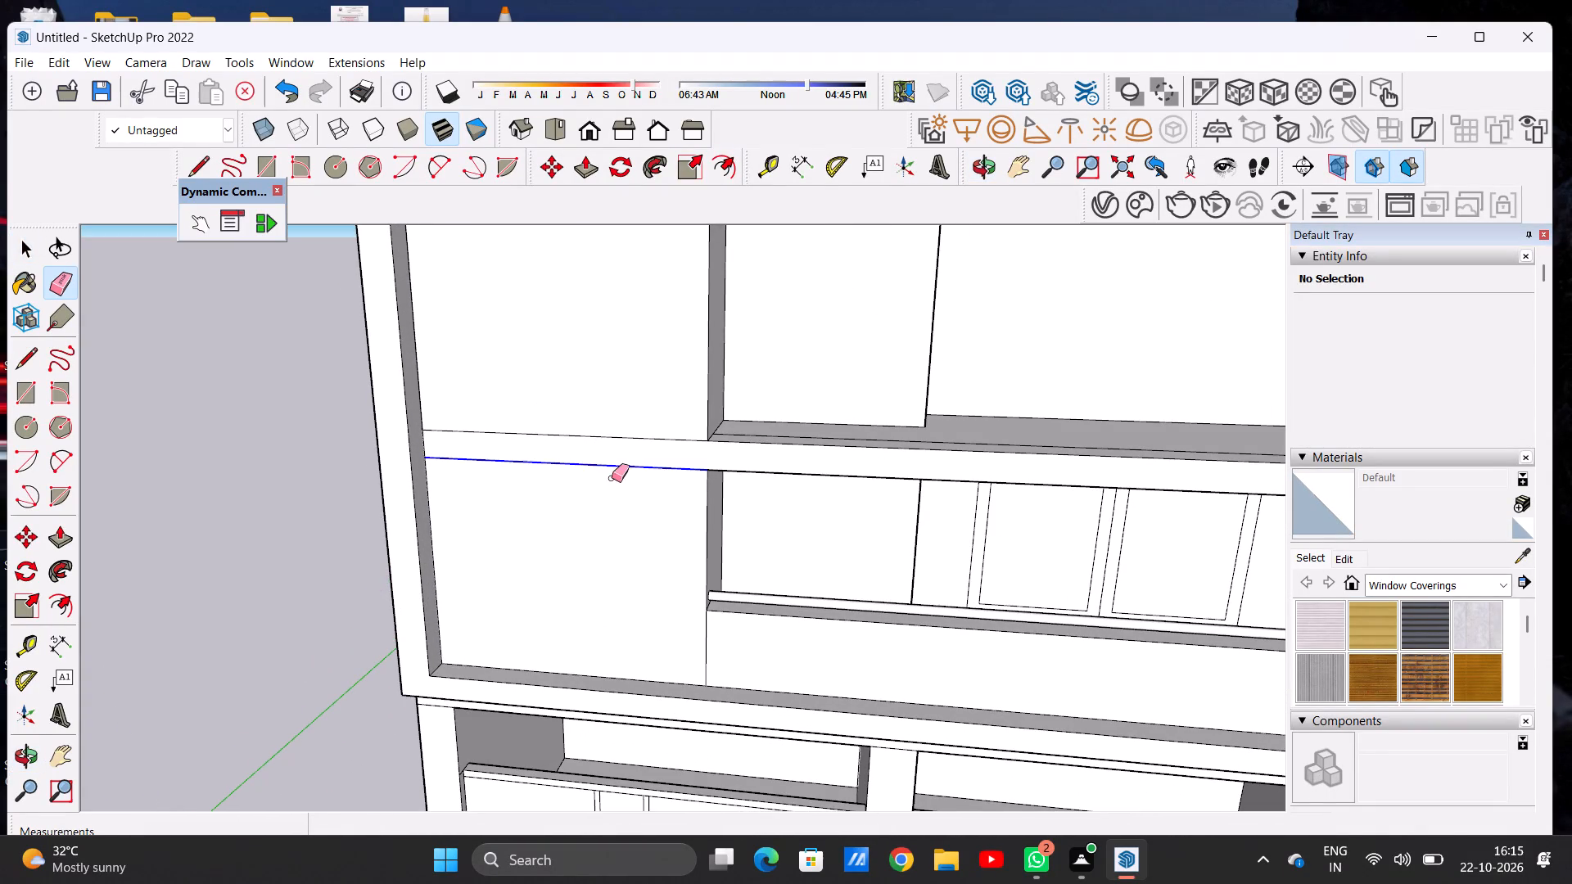
pyautogui.moveTo(612, 478); pyautogui.dragTo(612, 489)
pyautogui.moveTo(644, 432); pyautogui.dragTo(646, 467)
pyautogui.press('space')
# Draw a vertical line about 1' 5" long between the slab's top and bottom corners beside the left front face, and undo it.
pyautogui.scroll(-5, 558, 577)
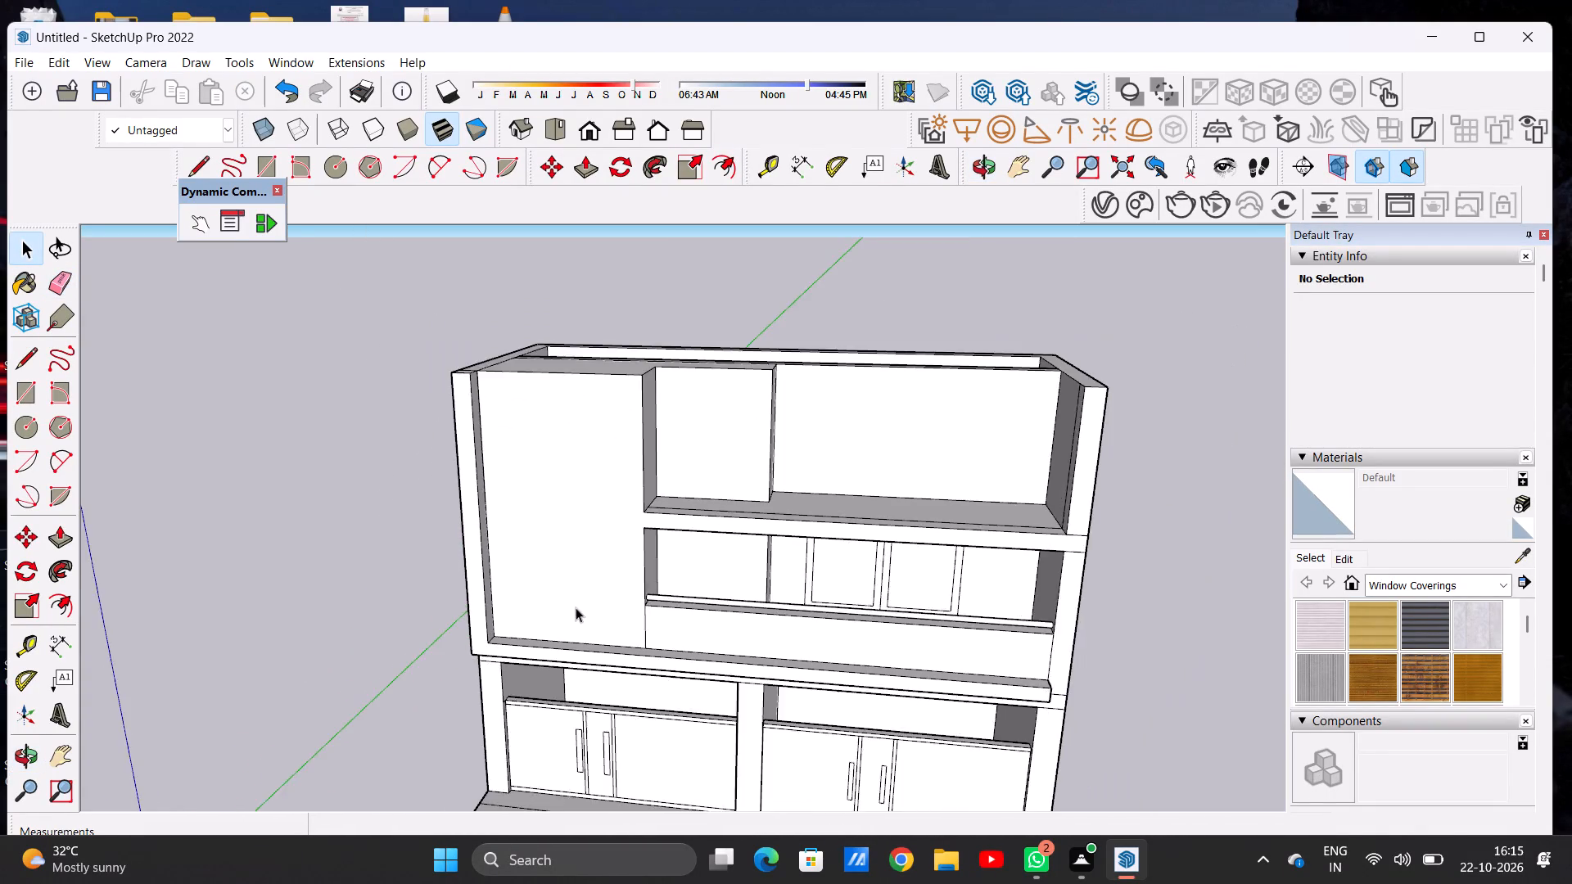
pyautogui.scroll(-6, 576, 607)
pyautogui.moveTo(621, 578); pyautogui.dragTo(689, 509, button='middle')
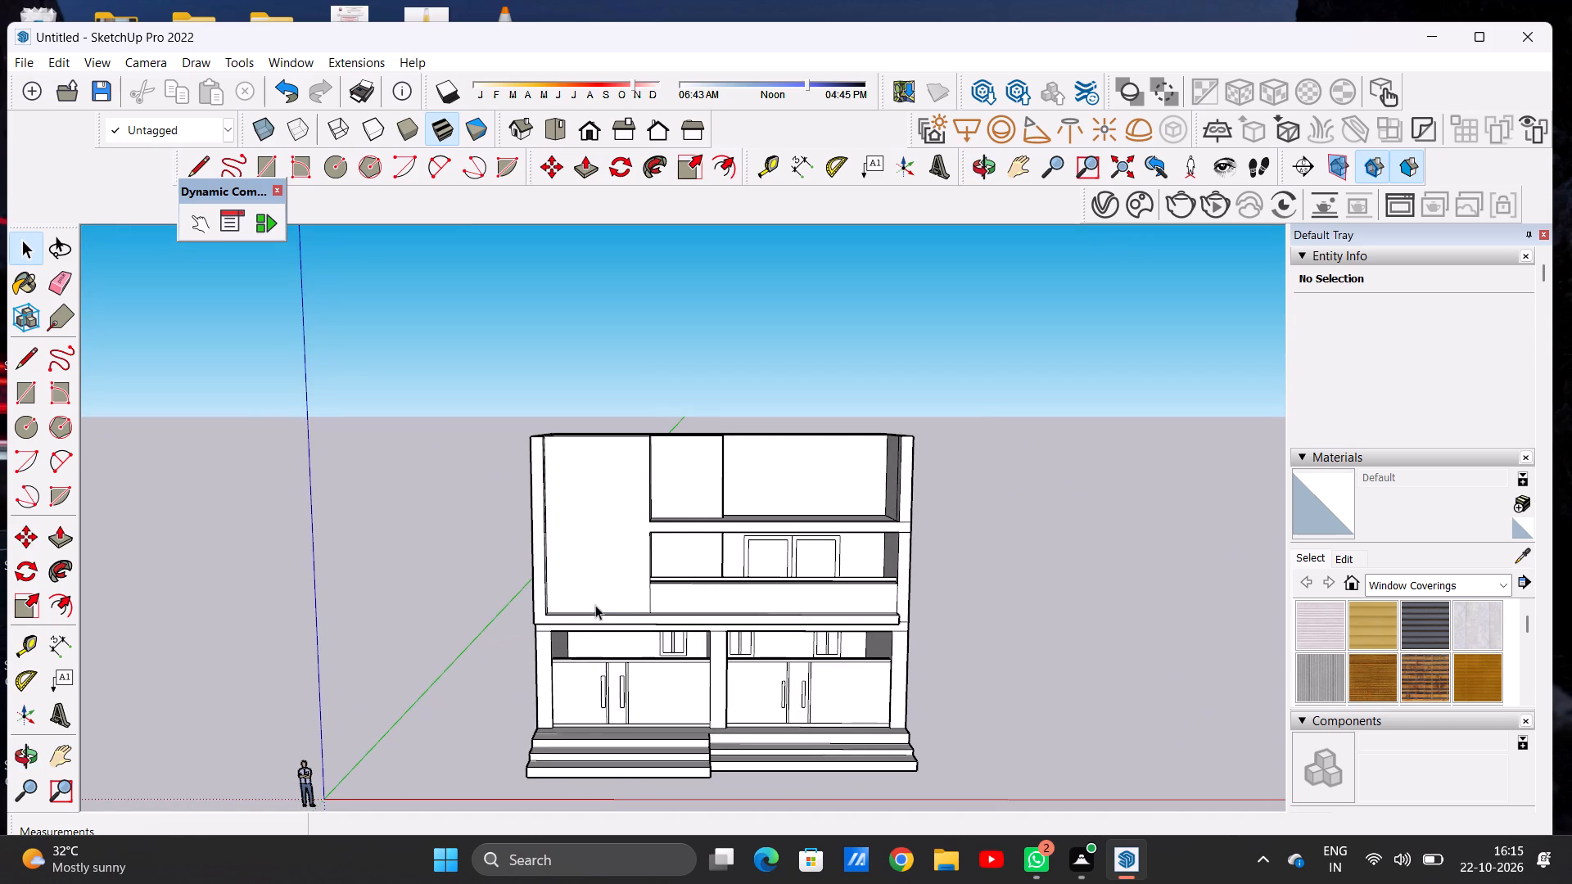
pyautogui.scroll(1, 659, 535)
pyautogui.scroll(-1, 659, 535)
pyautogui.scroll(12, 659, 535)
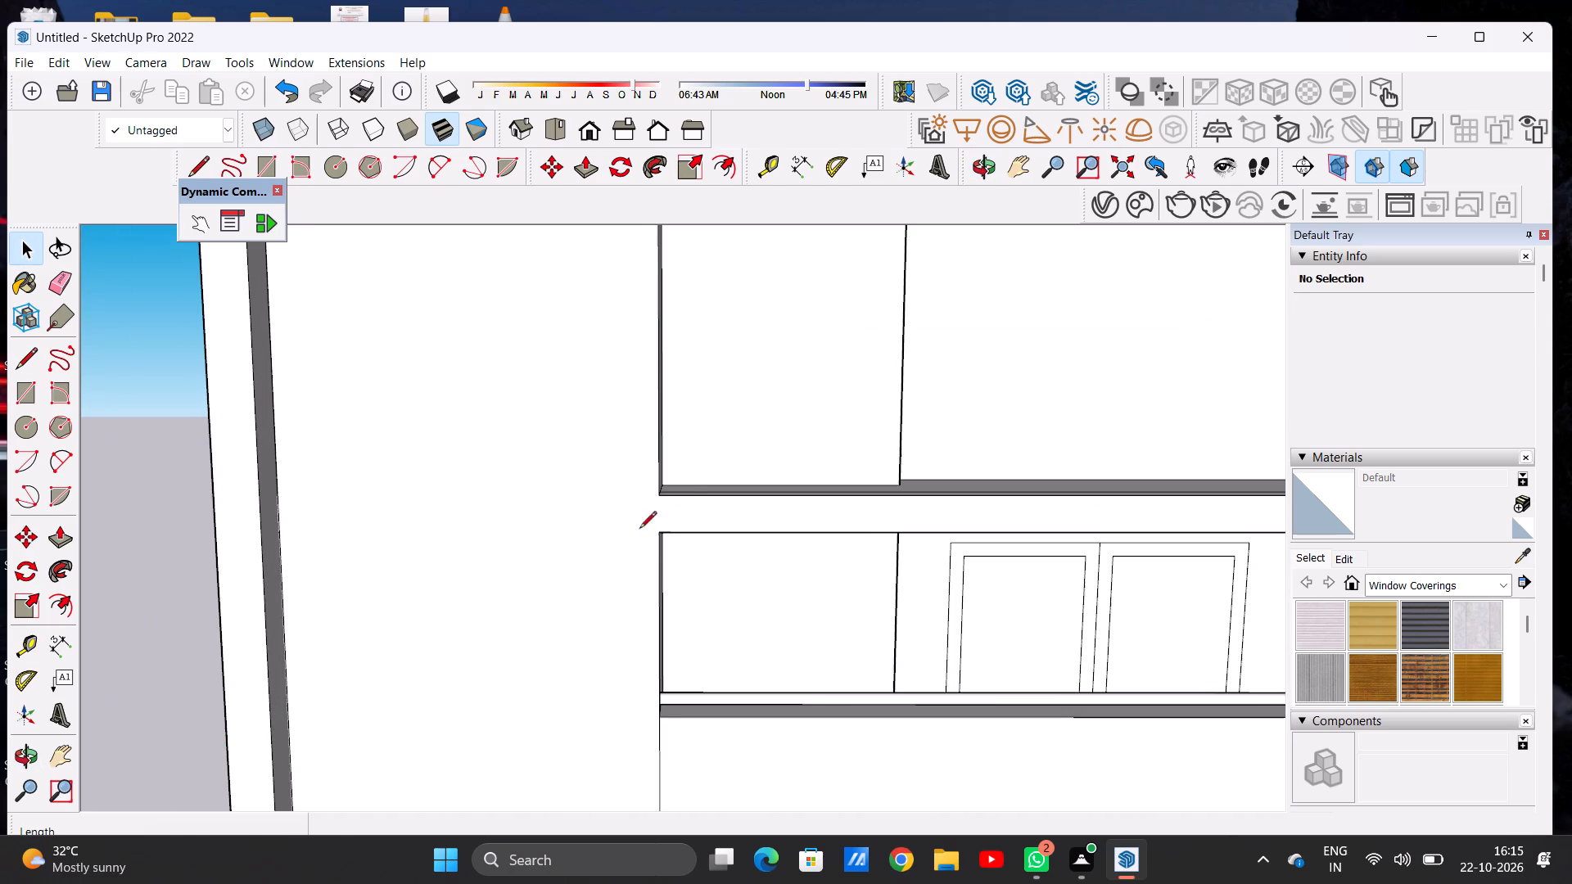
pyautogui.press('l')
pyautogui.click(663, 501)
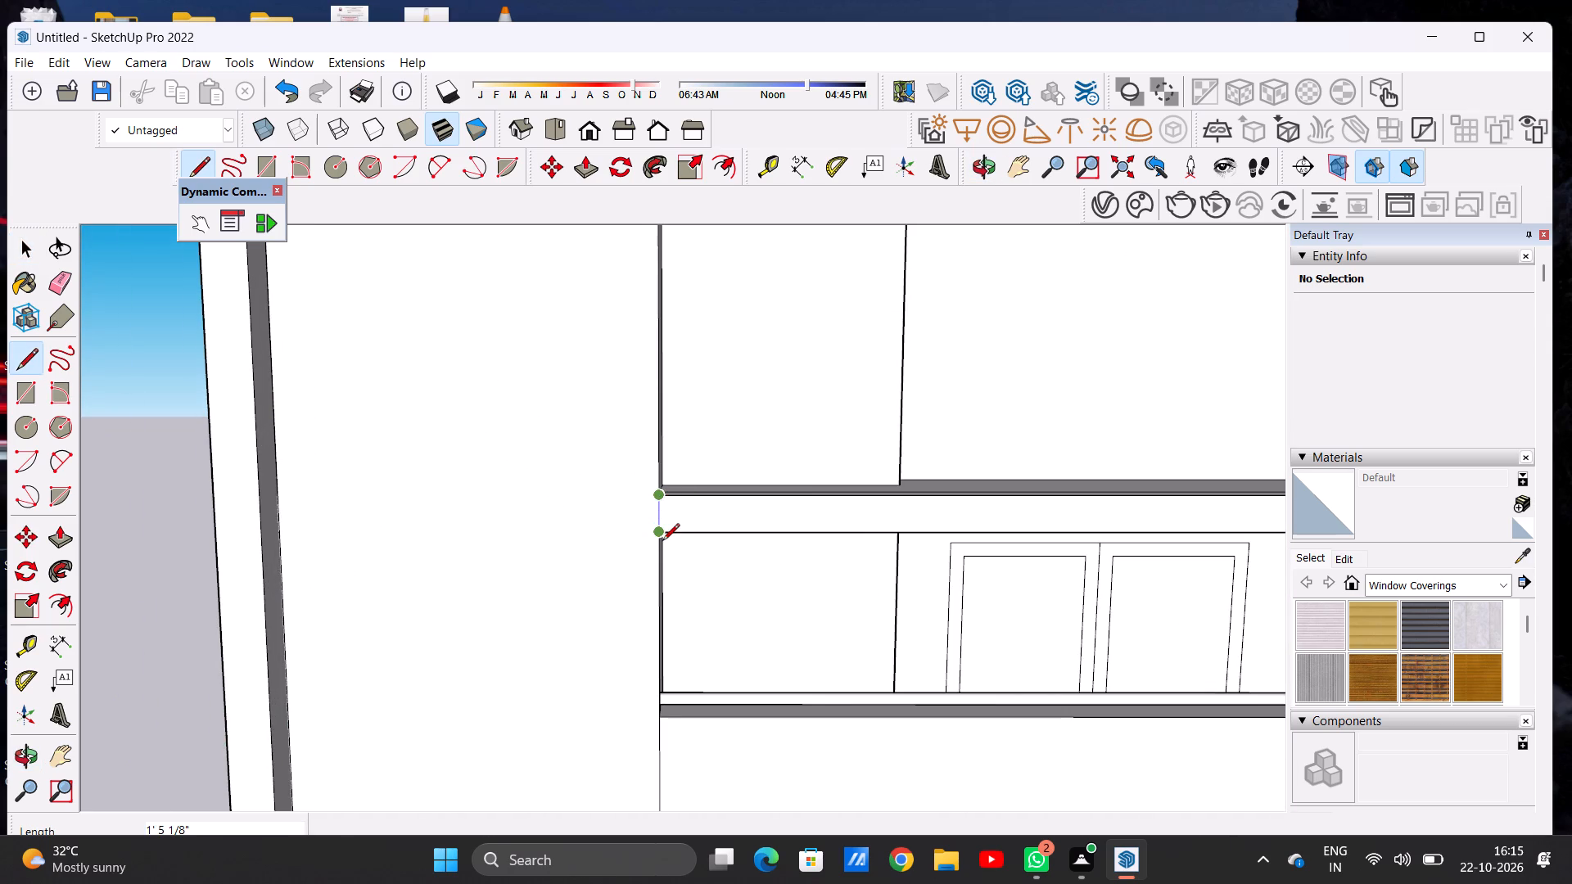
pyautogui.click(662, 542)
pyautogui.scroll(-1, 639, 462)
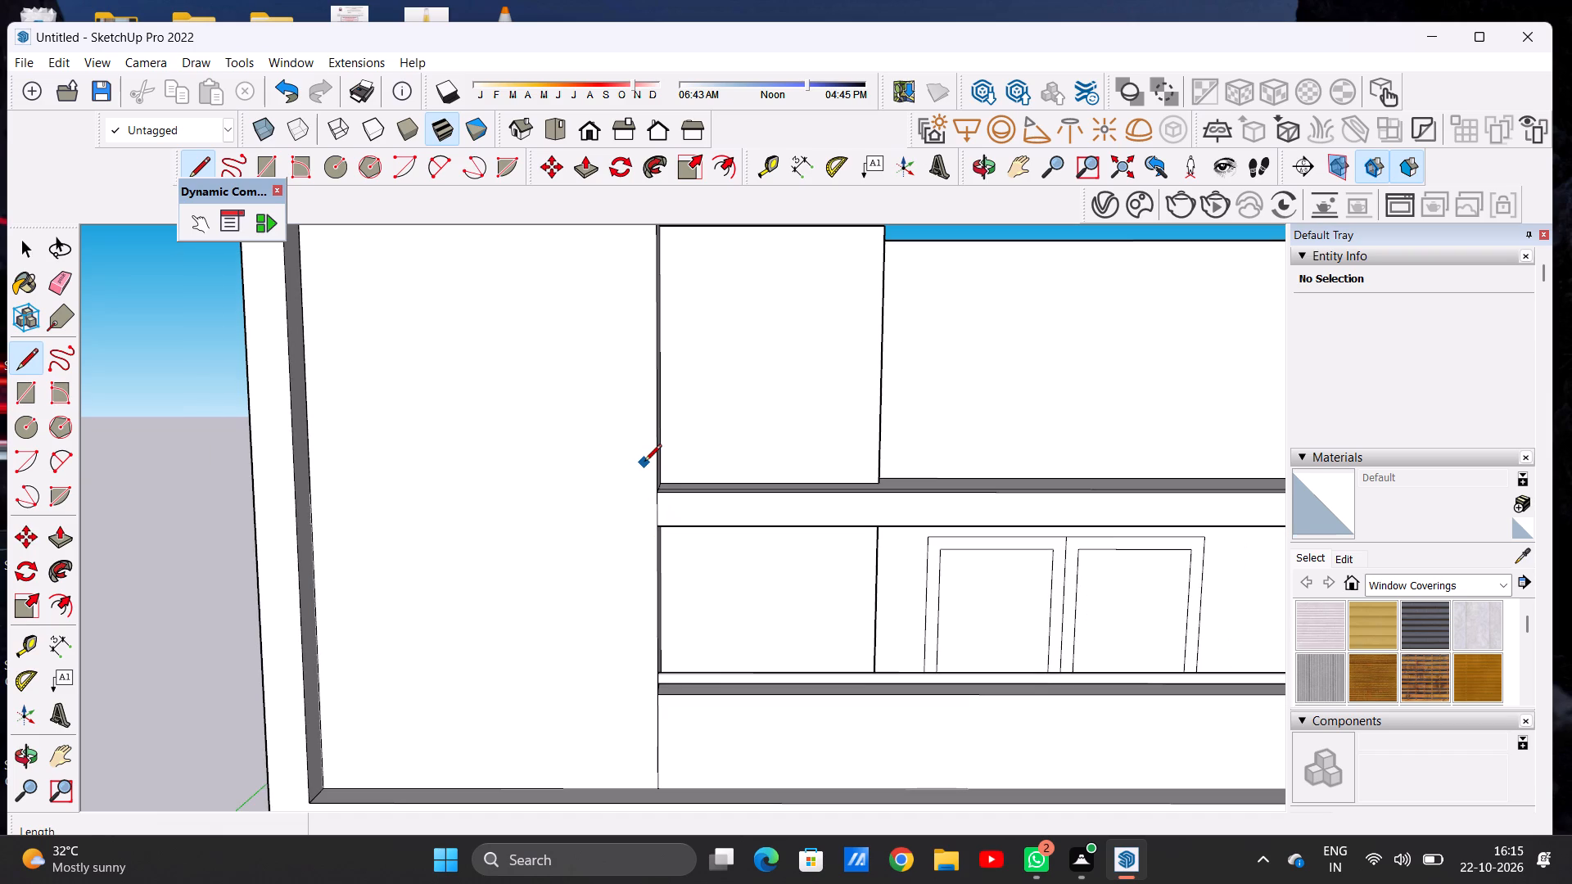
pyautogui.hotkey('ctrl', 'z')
# Draw a vertical line from the slab's bottom corner to its top corner, separating the slab front from the left front face.
pyautogui.scroll(8, 674, 542)
pyautogui.scroll(-1, 653, 522)
pyautogui.scroll(3, 653, 521)
pyautogui.scroll(-1, 652, 521)
pyautogui.click(621, 491)
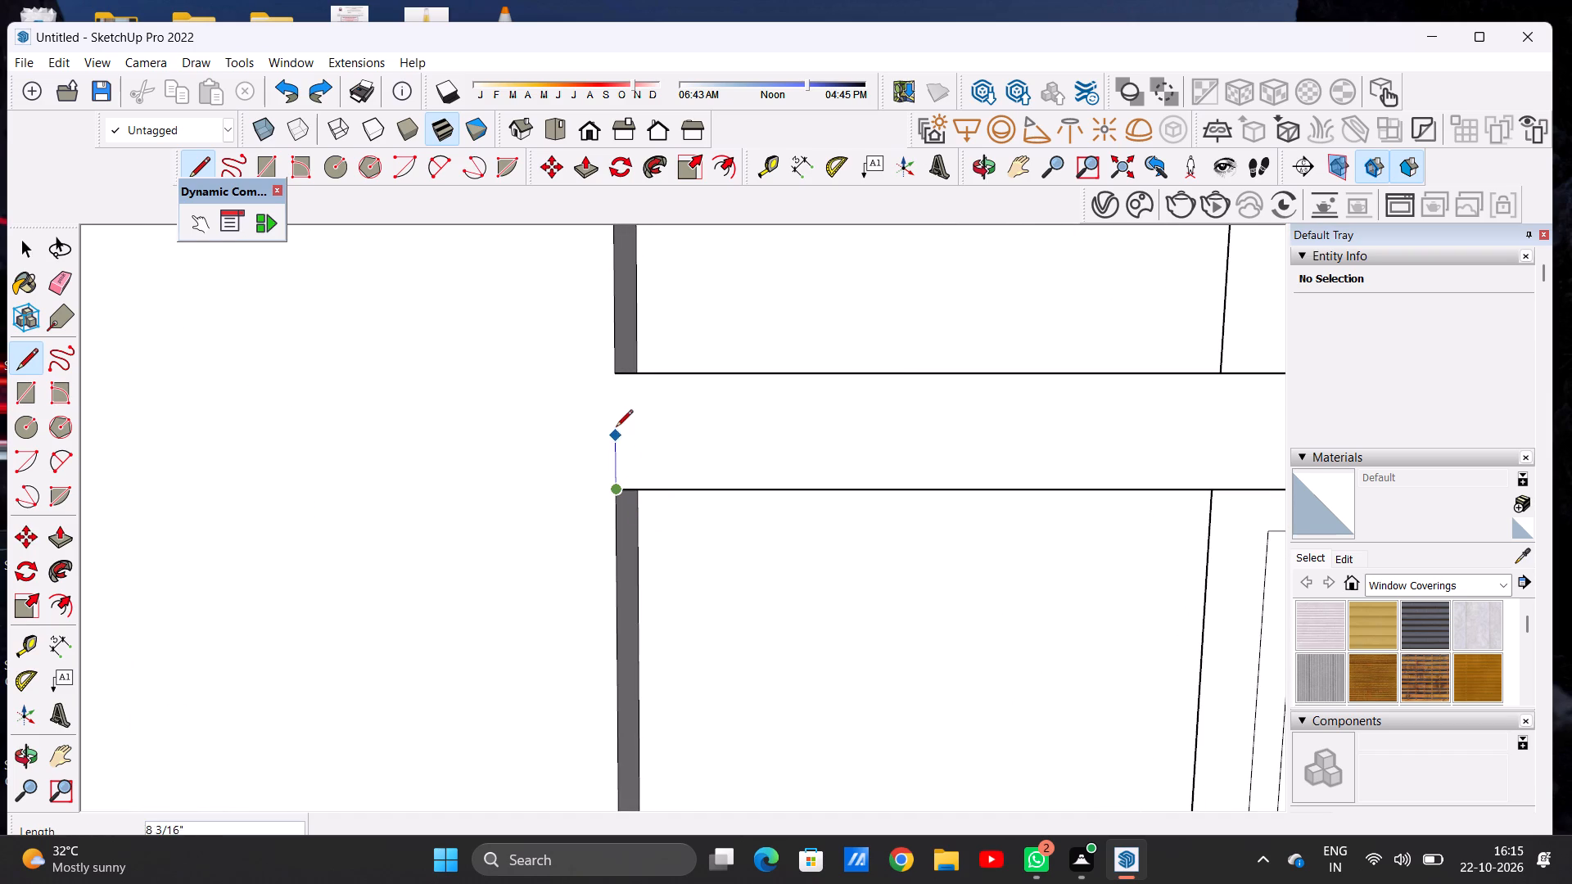
pyautogui.click(615, 371)
pyautogui.scroll(-3, 620, 492)
pyautogui.scroll(1, 620, 492)
pyautogui.scroll(-8, 620, 492)
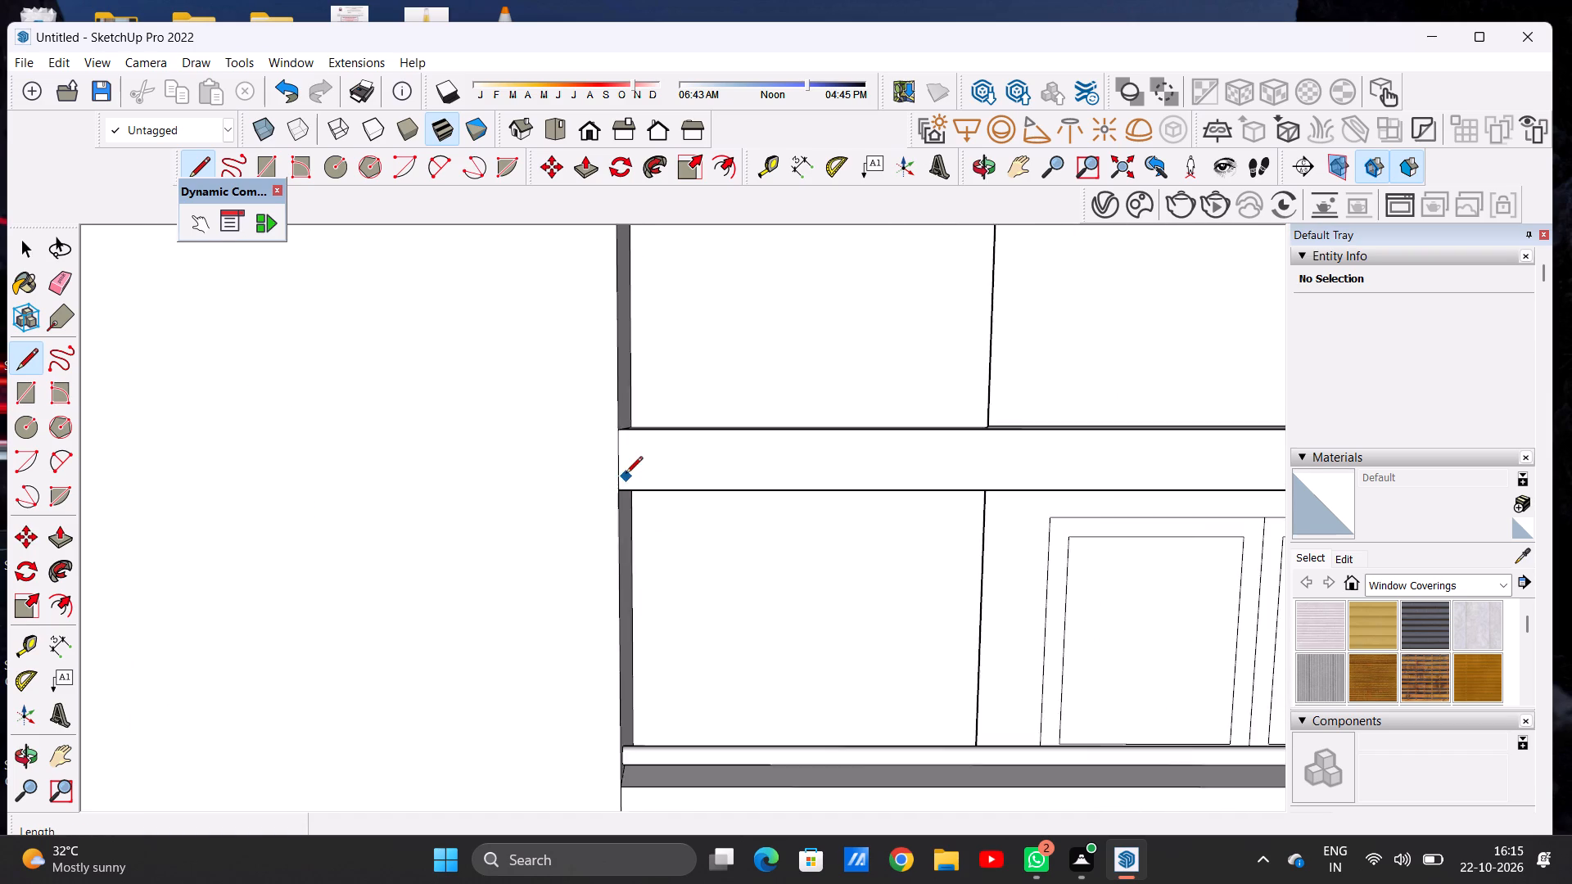
pyautogui.scroll(-3, 626, 475)
pyautogui.scroll(1, 626, 475)
pyautogui.scroll(-8, 626, 475)
pyautogui.press('space')
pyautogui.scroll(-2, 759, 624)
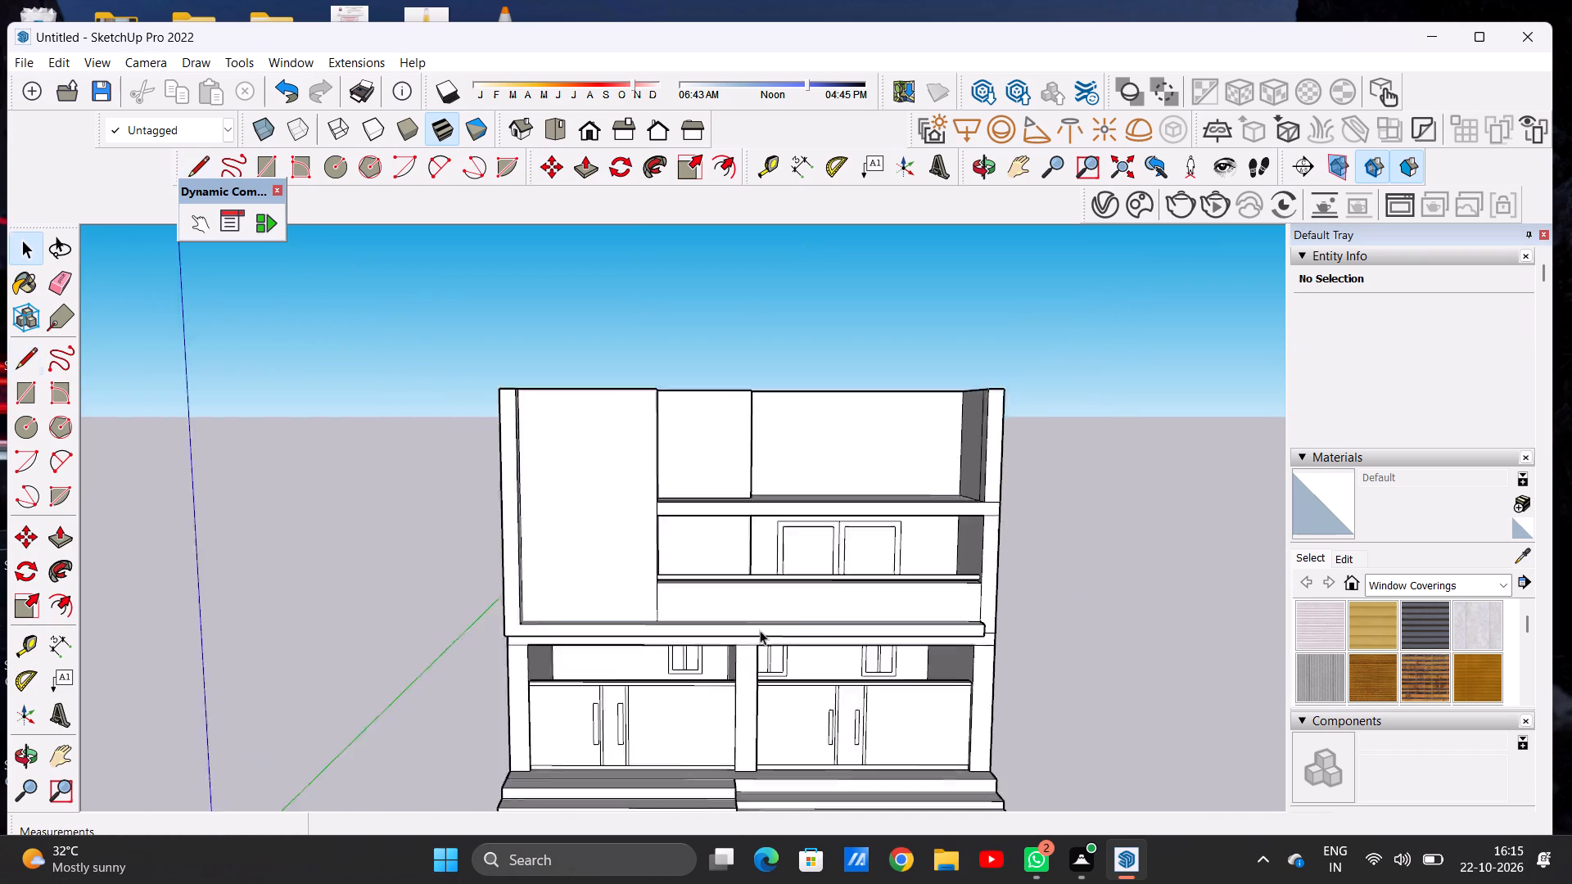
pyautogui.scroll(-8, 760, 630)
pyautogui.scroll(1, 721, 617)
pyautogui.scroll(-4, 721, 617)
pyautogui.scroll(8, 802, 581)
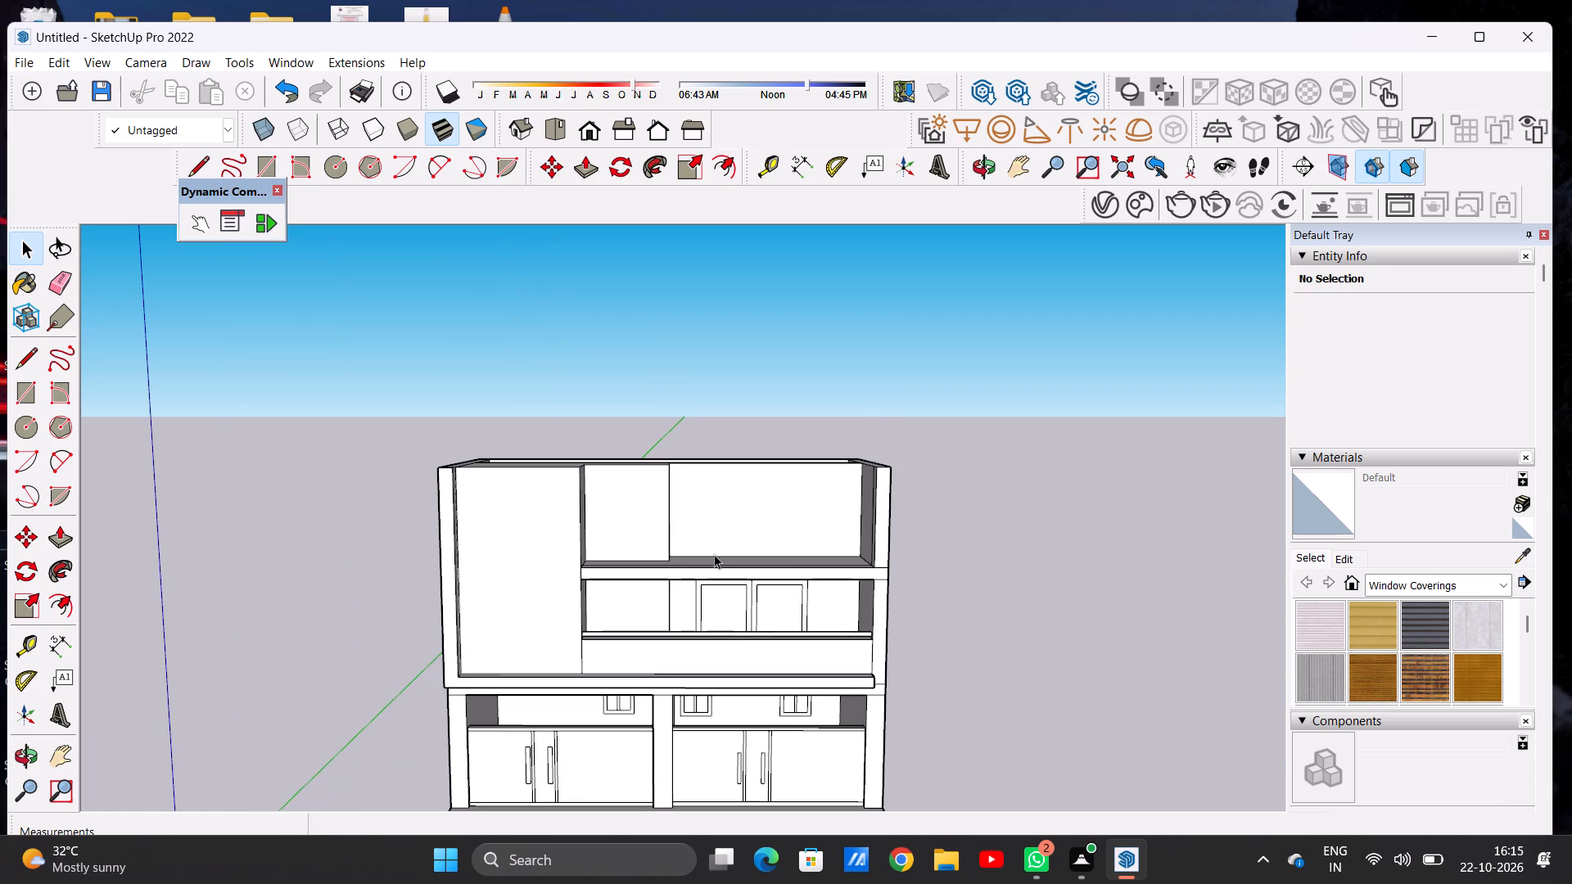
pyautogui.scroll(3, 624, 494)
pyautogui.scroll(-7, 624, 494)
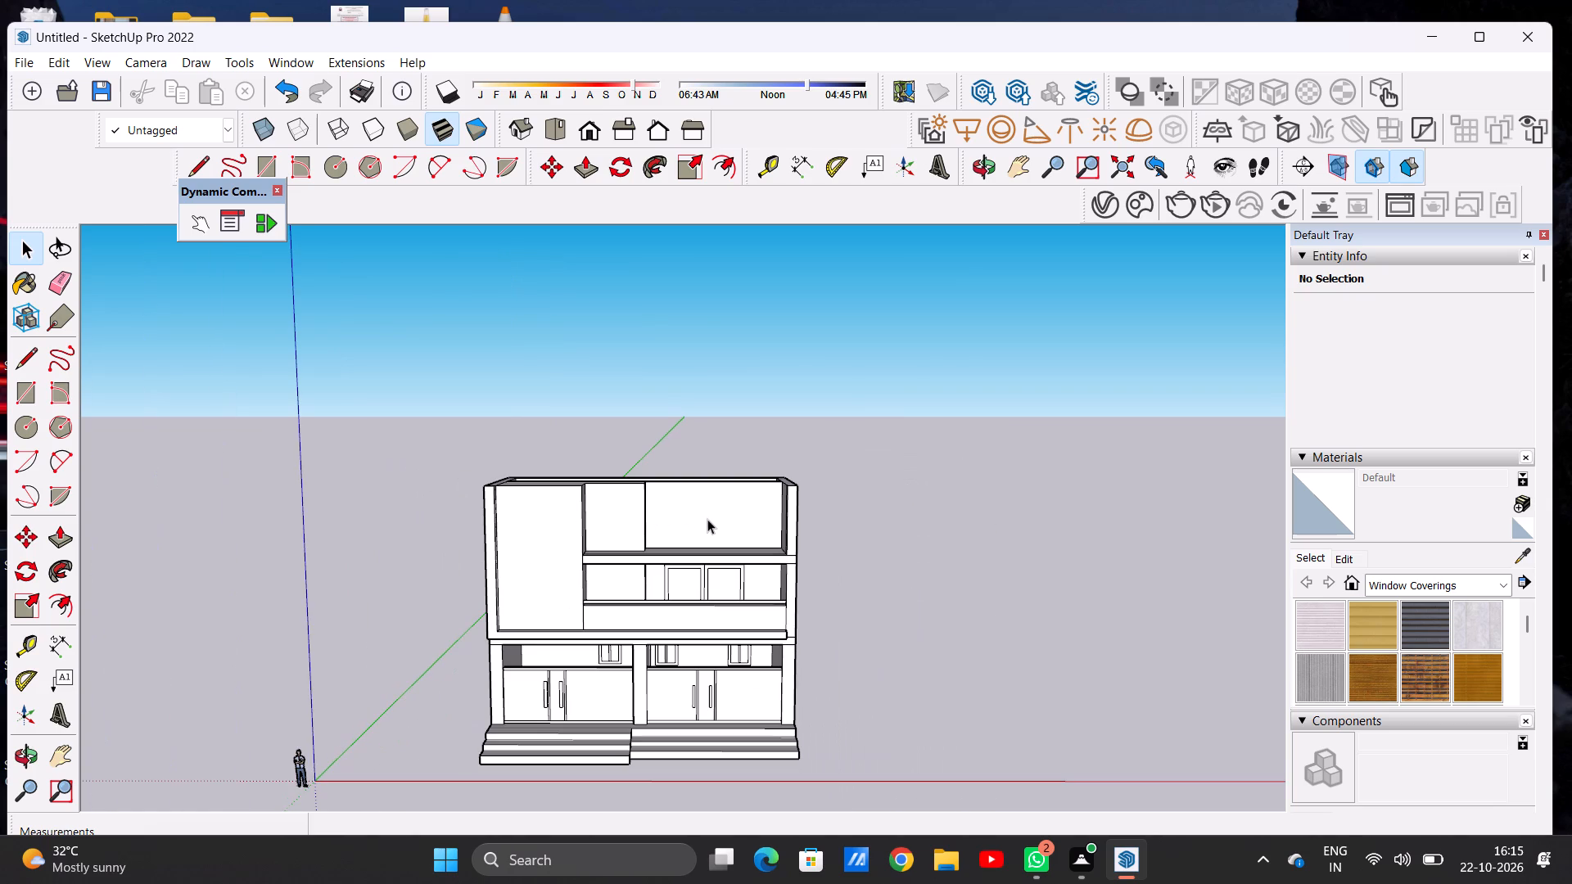
# Draw a window rectangle about 14' 5" by 8' 11" on the top storey's recessed wall, above the window below.
pyautogui.scroll(6, 707, 519)
pyautogui.press('r')
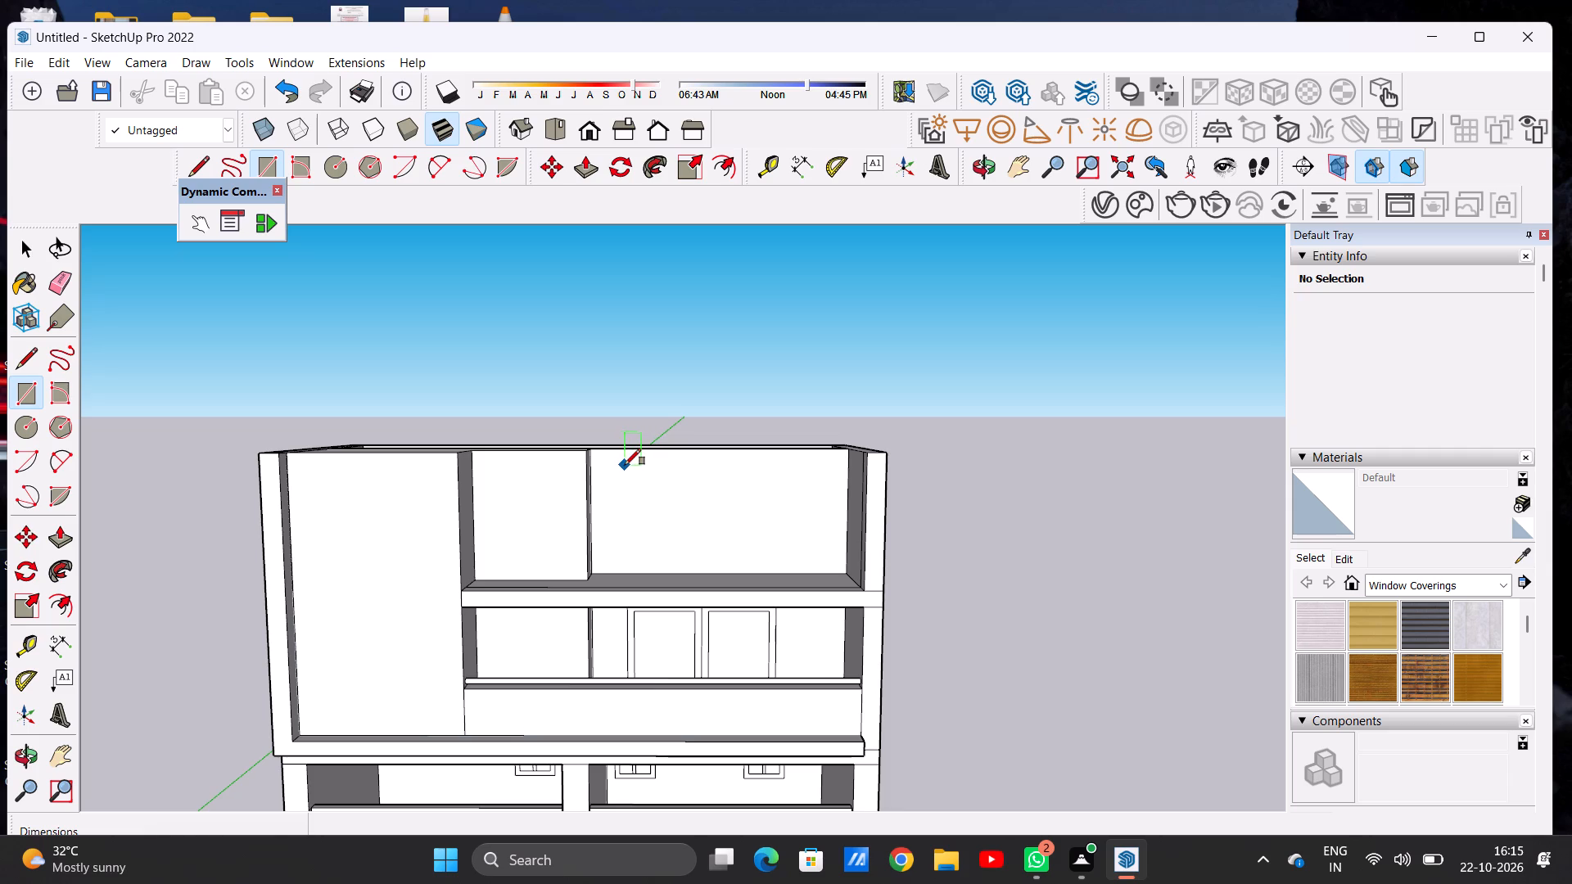
pyautogui.click(625, 465)
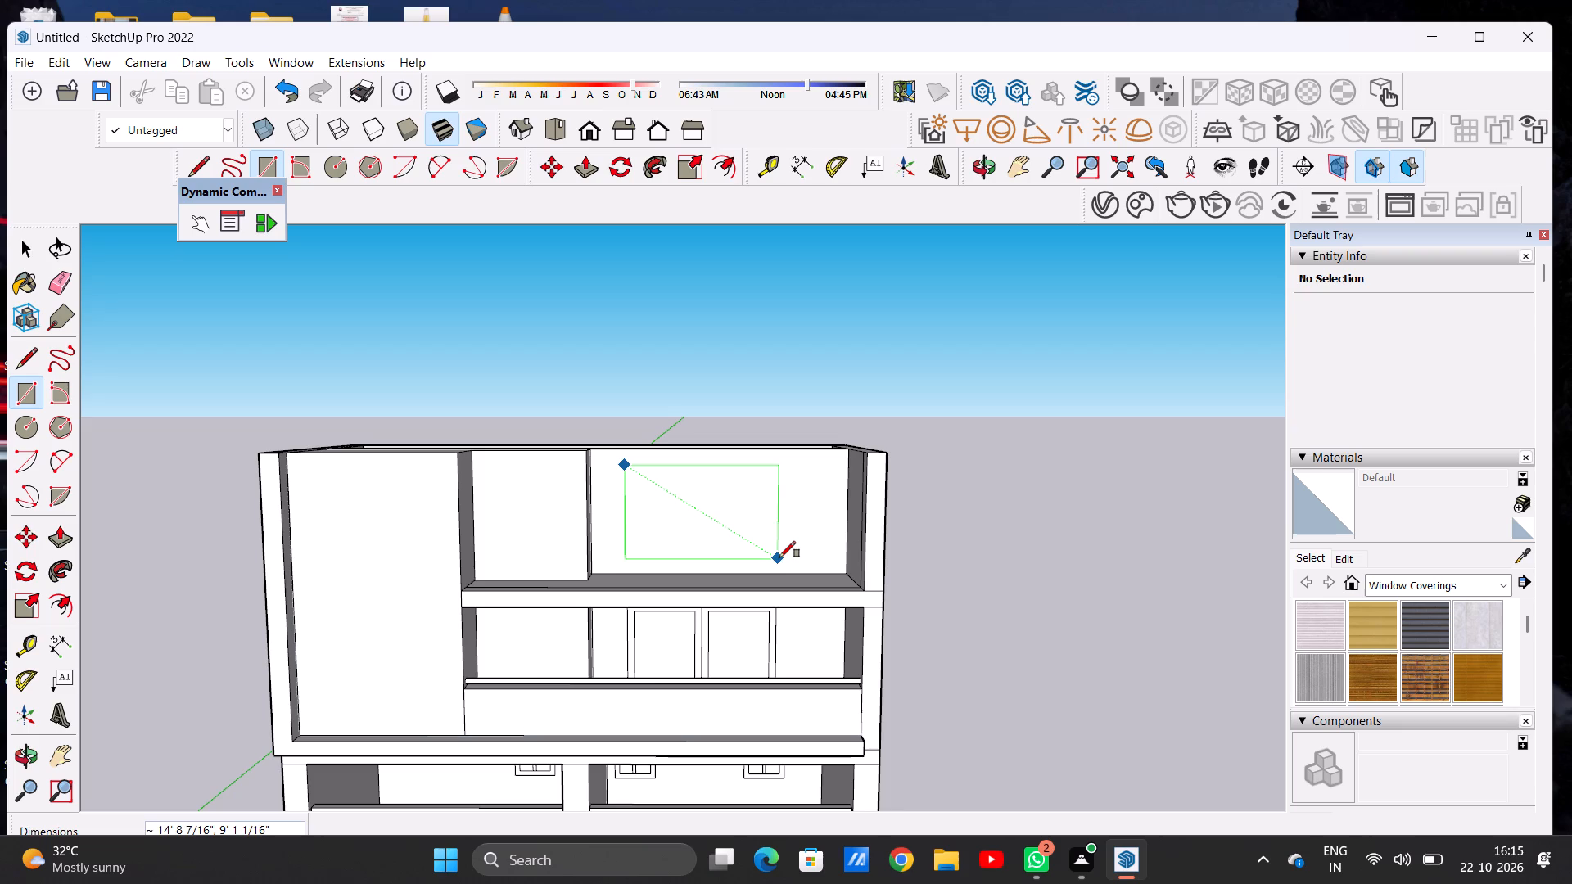
pyautogui.click(779, 557)
pyautogui.press('space')
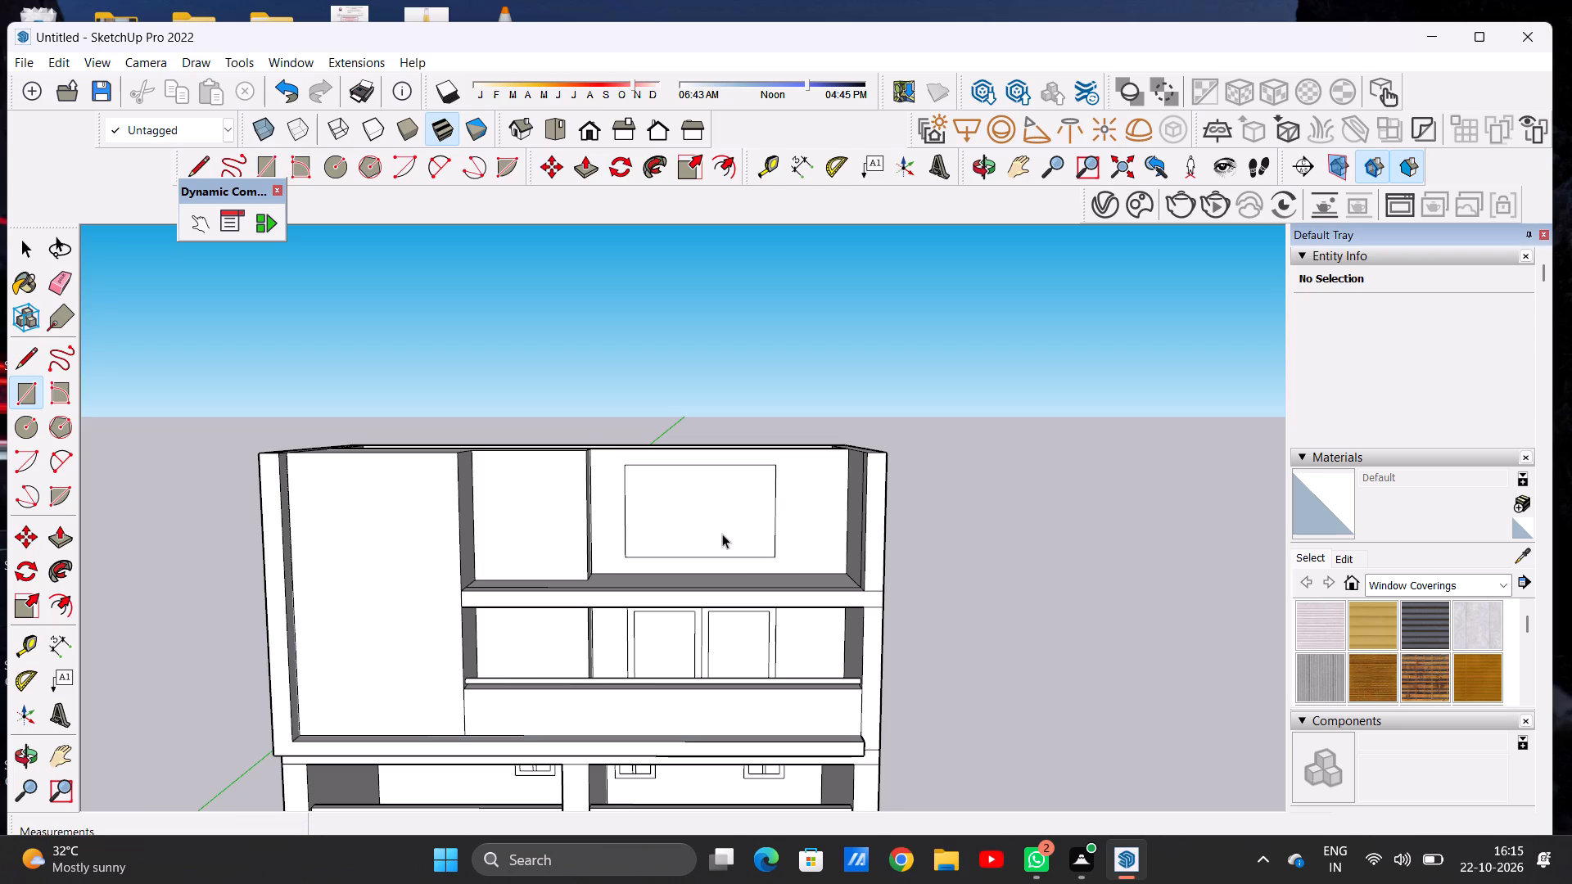
# Split the new window rectangle into two equal panes with a vertical line between its top and bottom edge midpoints.
pyautogui.scroll(5, 676, 501)
pyautogui.press('l')
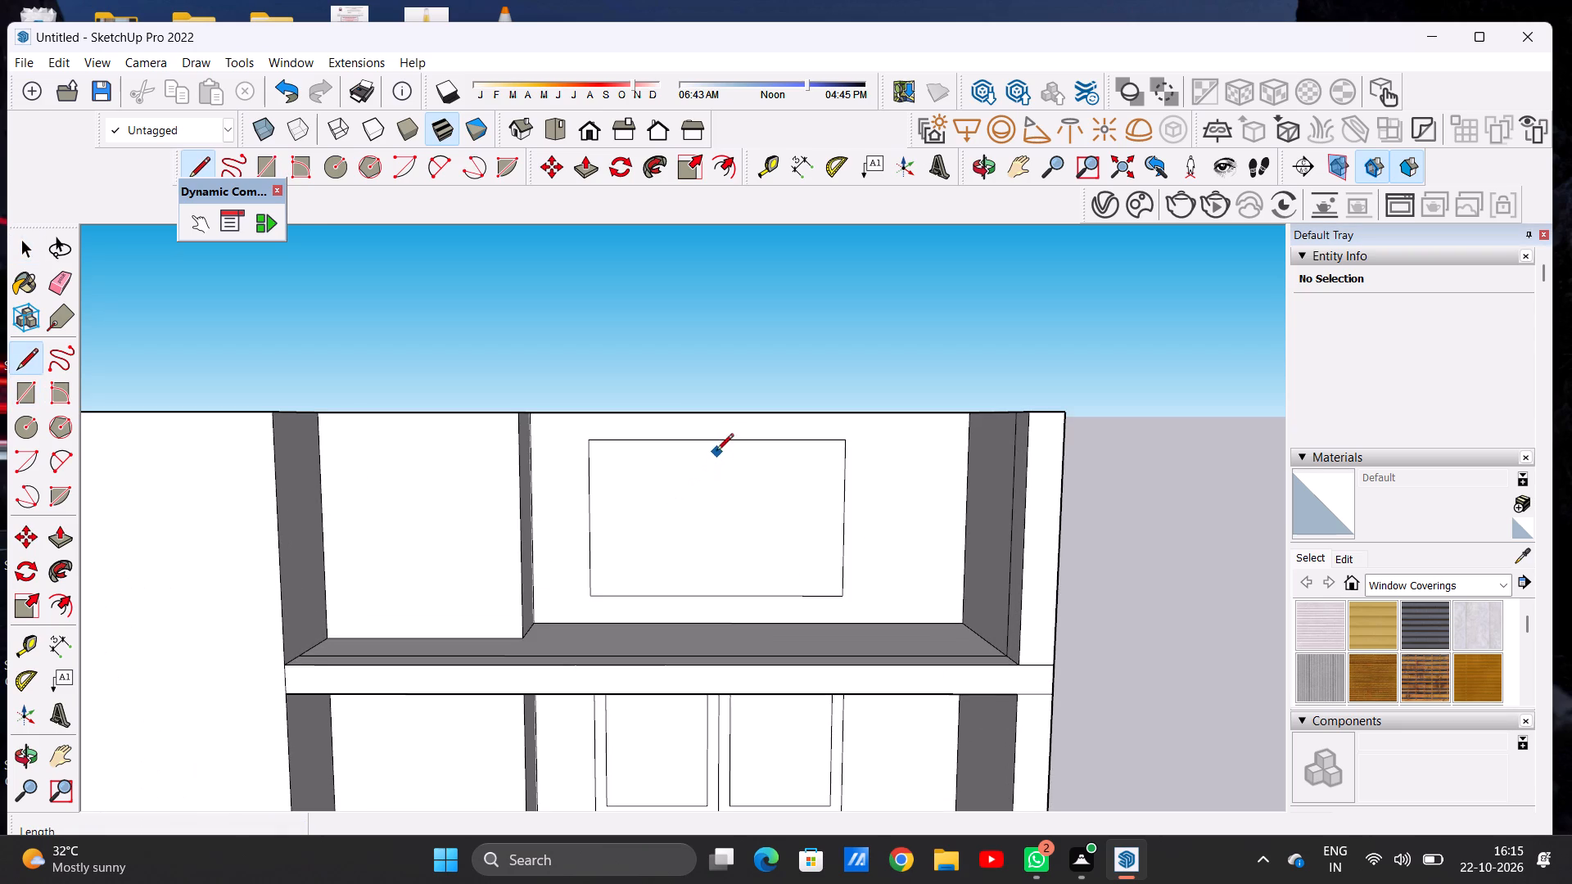
pyautogui.click(714, 444)
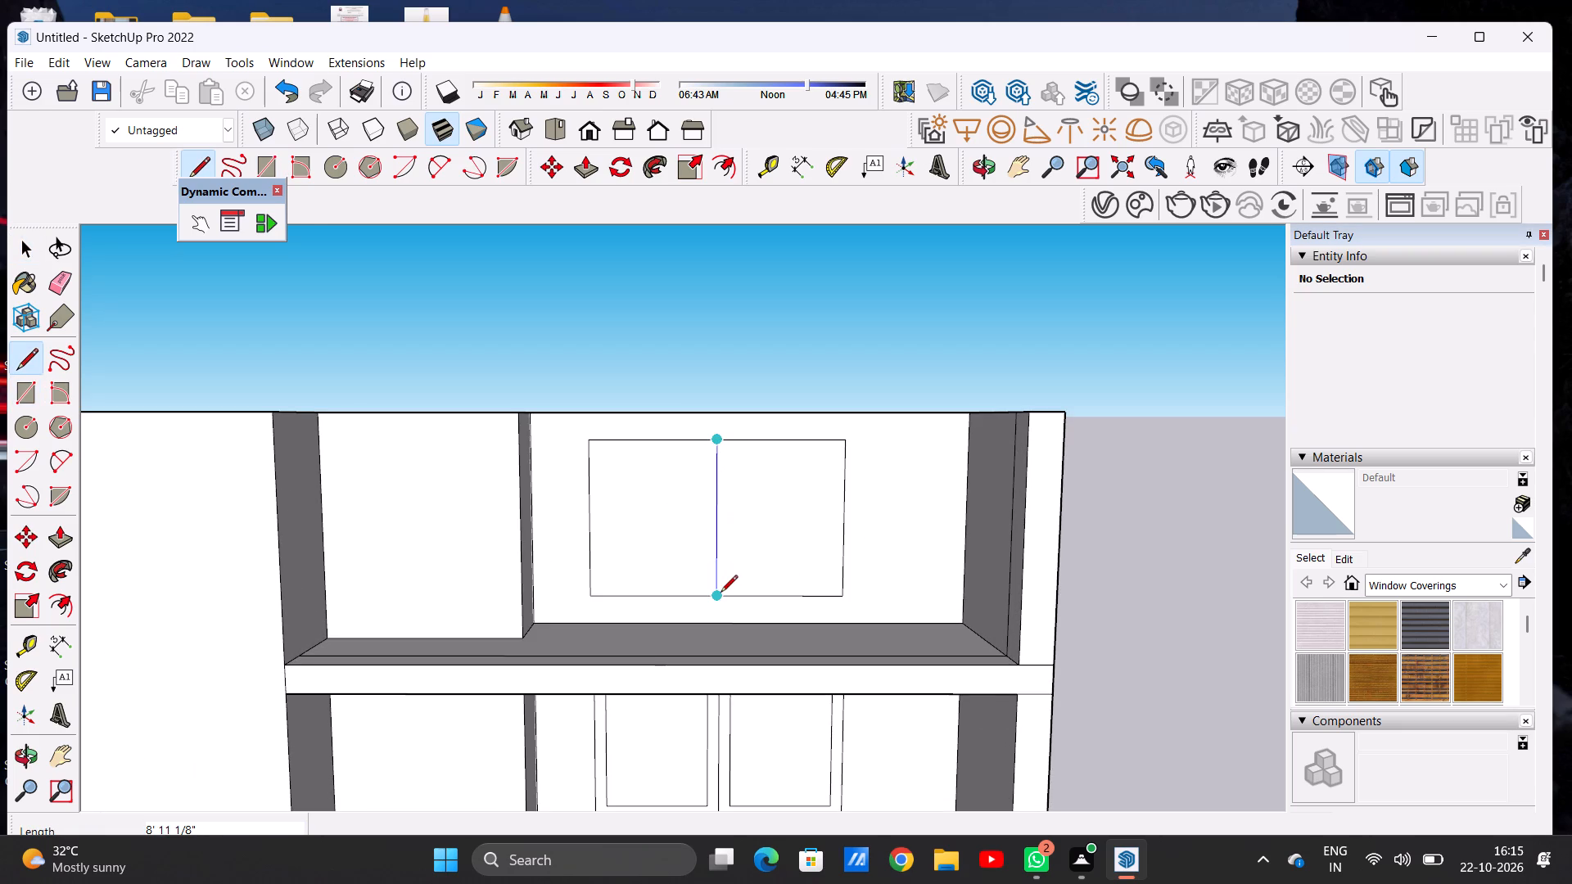
pyautogui.click(720, 593)
# Offset the outlines of both window panes inward by the same distance to form narrow frames.
pyautogui.write('OF')
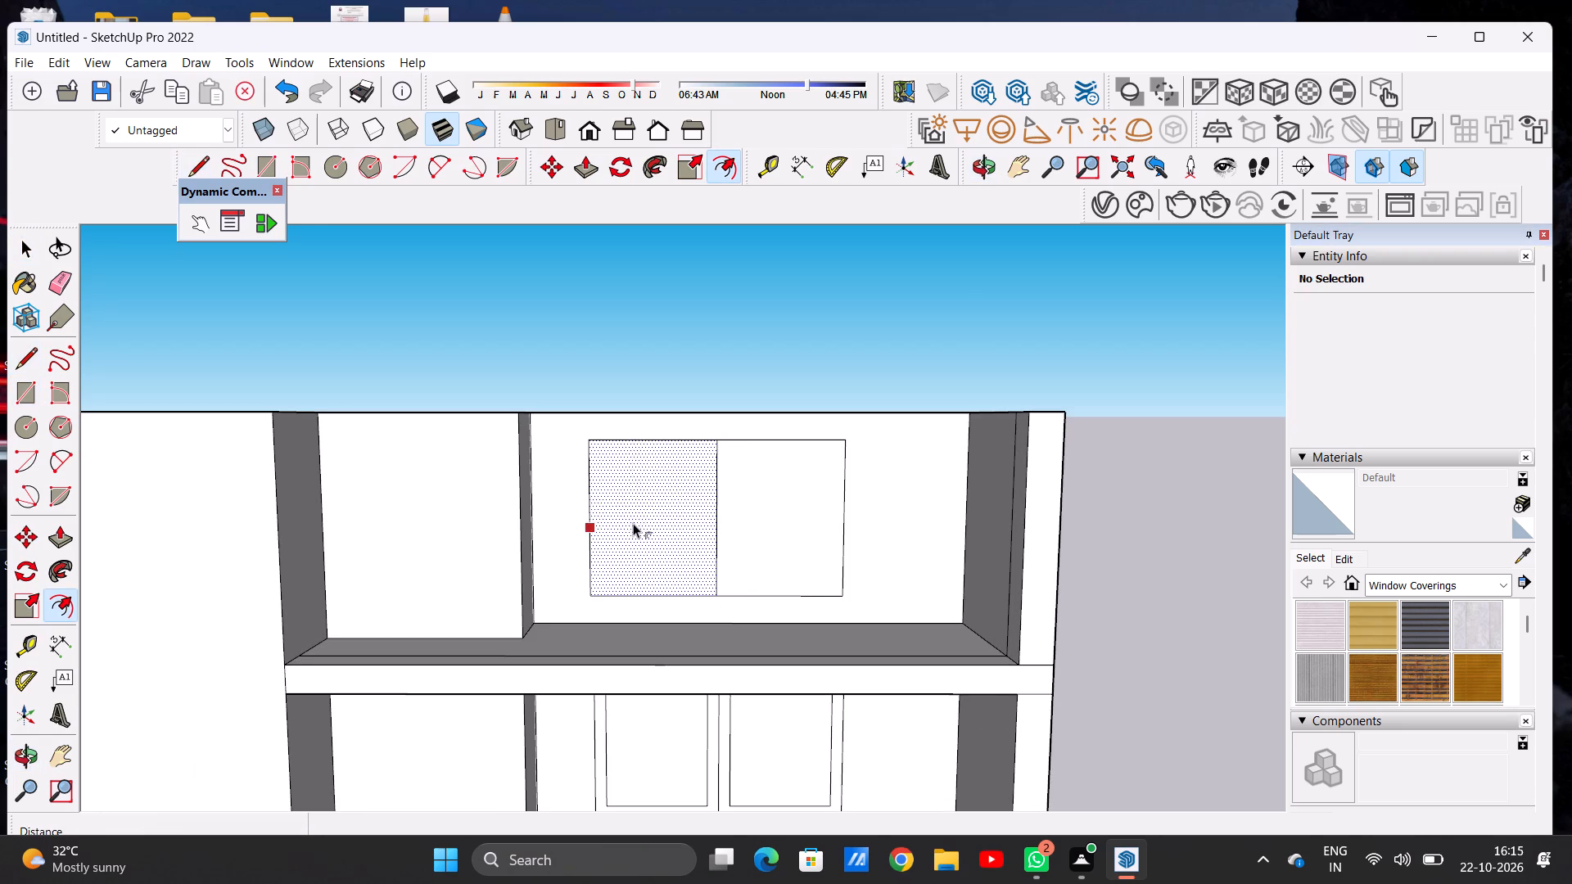
pyautogui.click(669, 465)
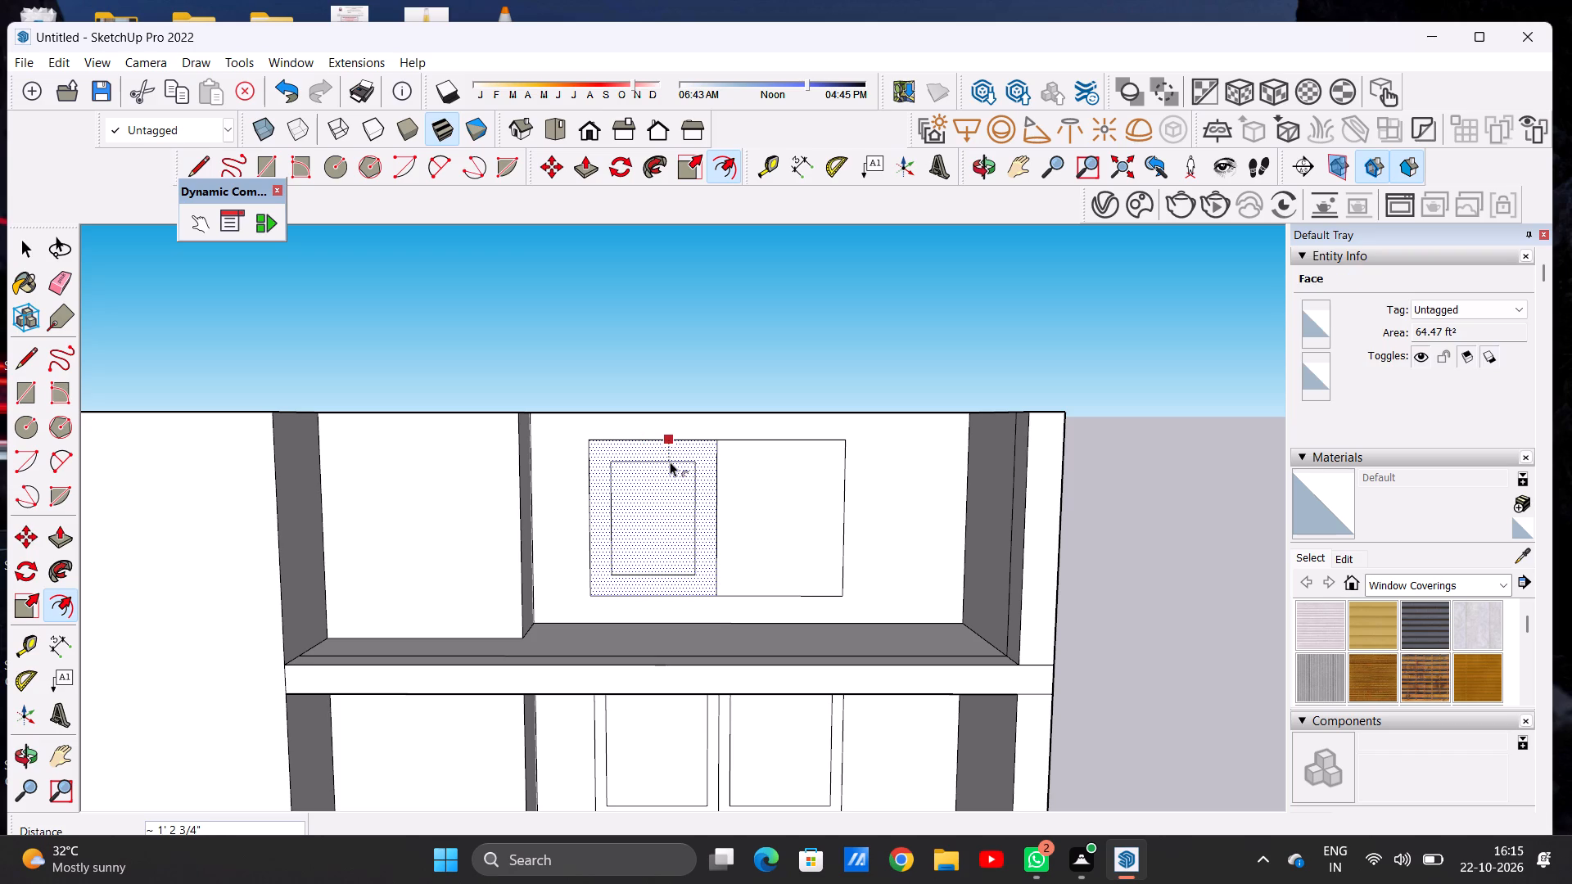
pyautogui.click(676, 452)
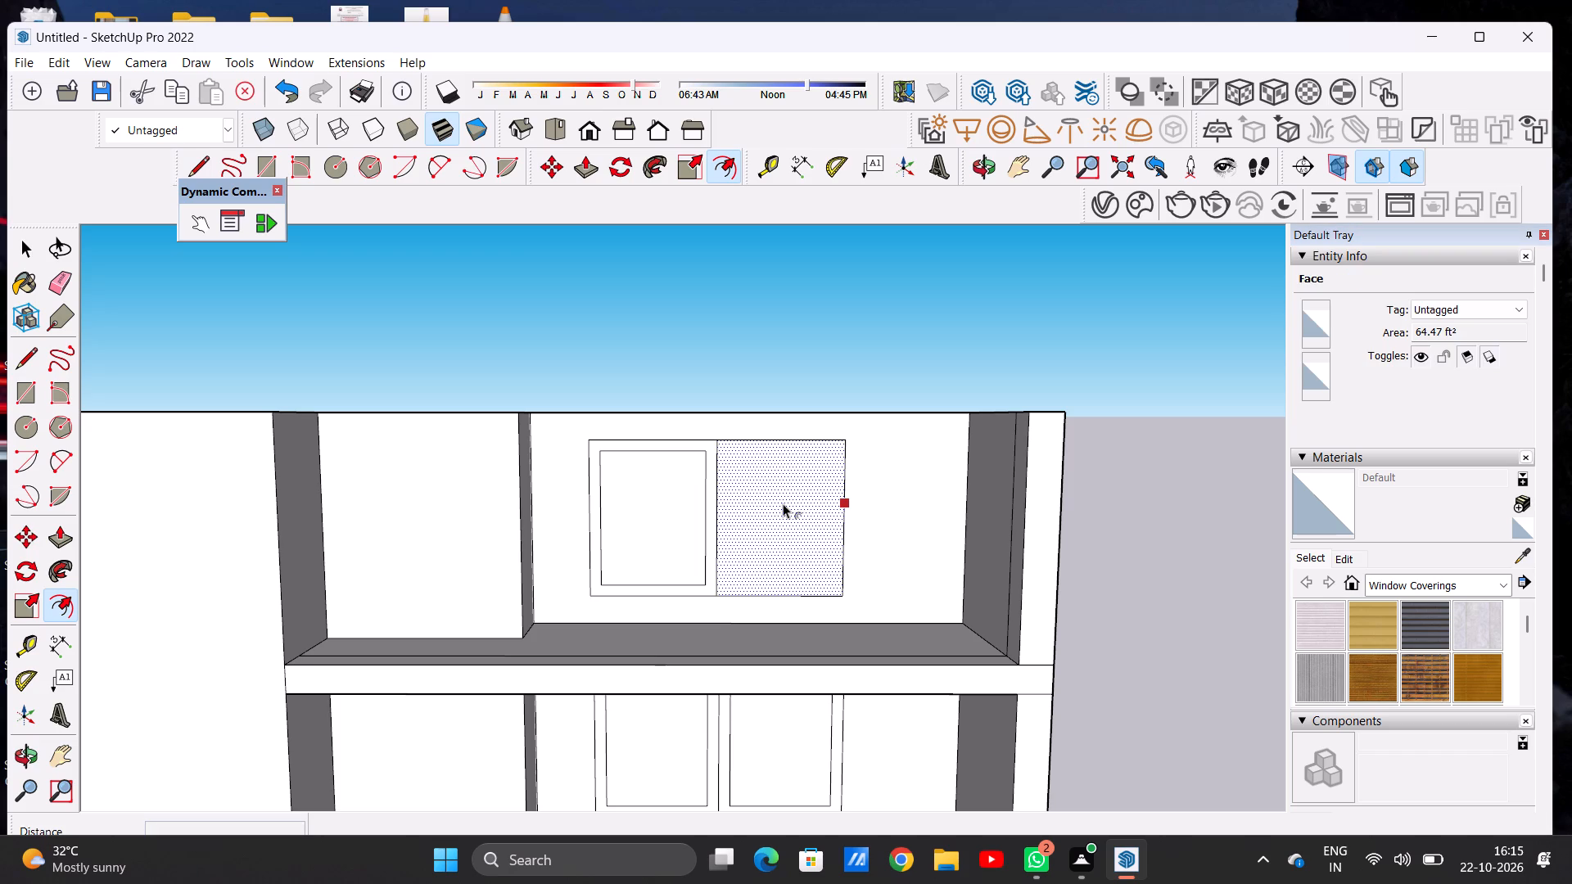
pyautogui.doubleClick(764, 507)
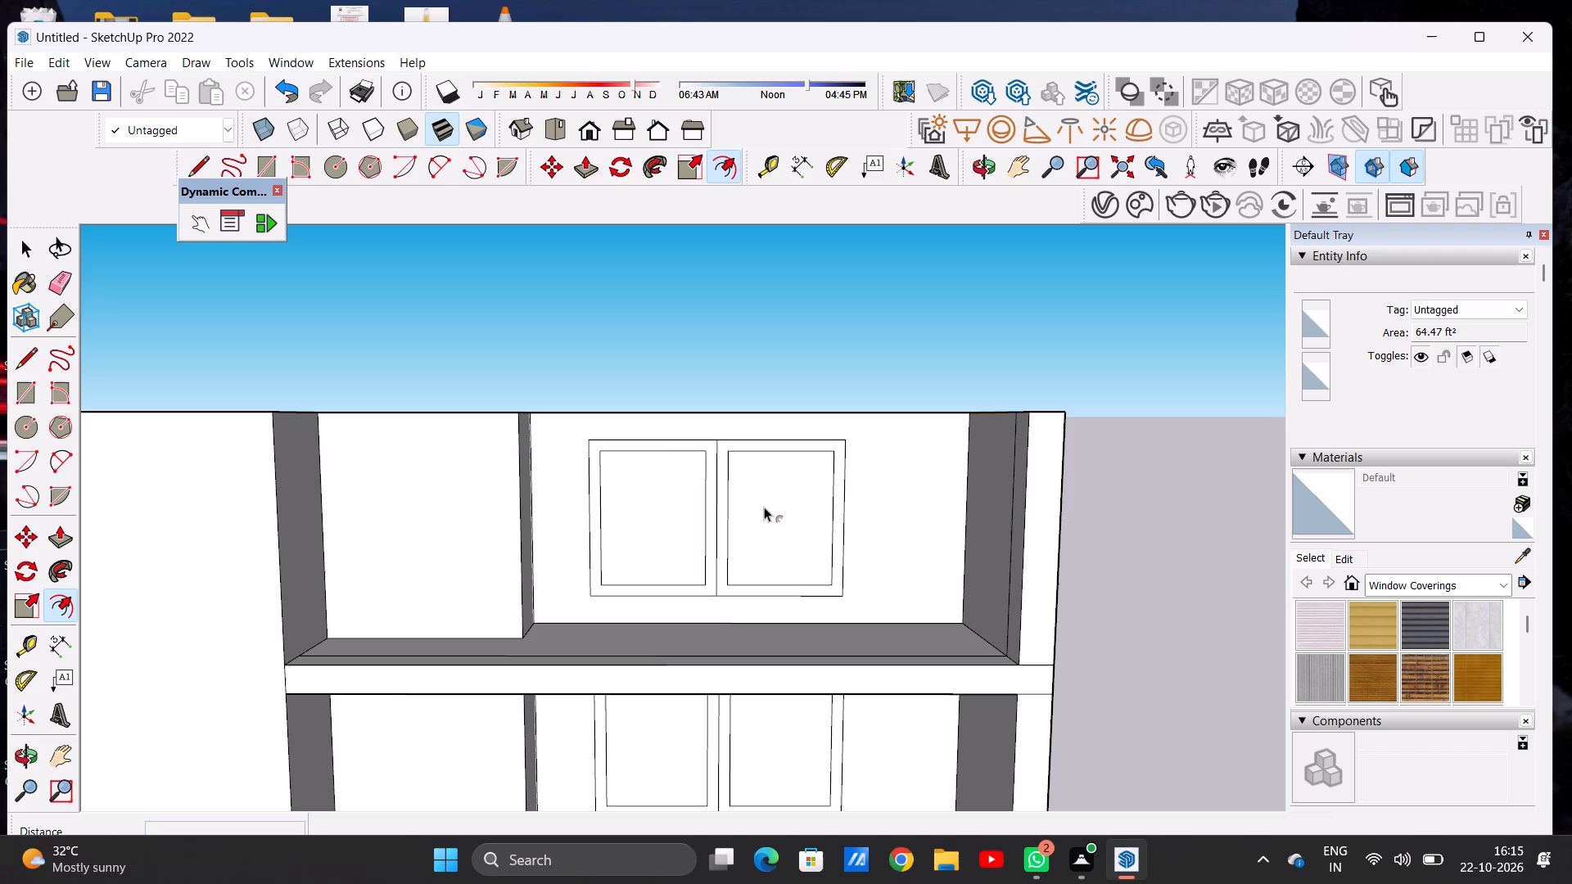
pyautogui.press('space')
# Examine the building's front, entrance steps, side wall and open top storey from several angles.
pyautogui.scroll(-16, 752, 436)
pyautogui.scroll(5, 752, 436)
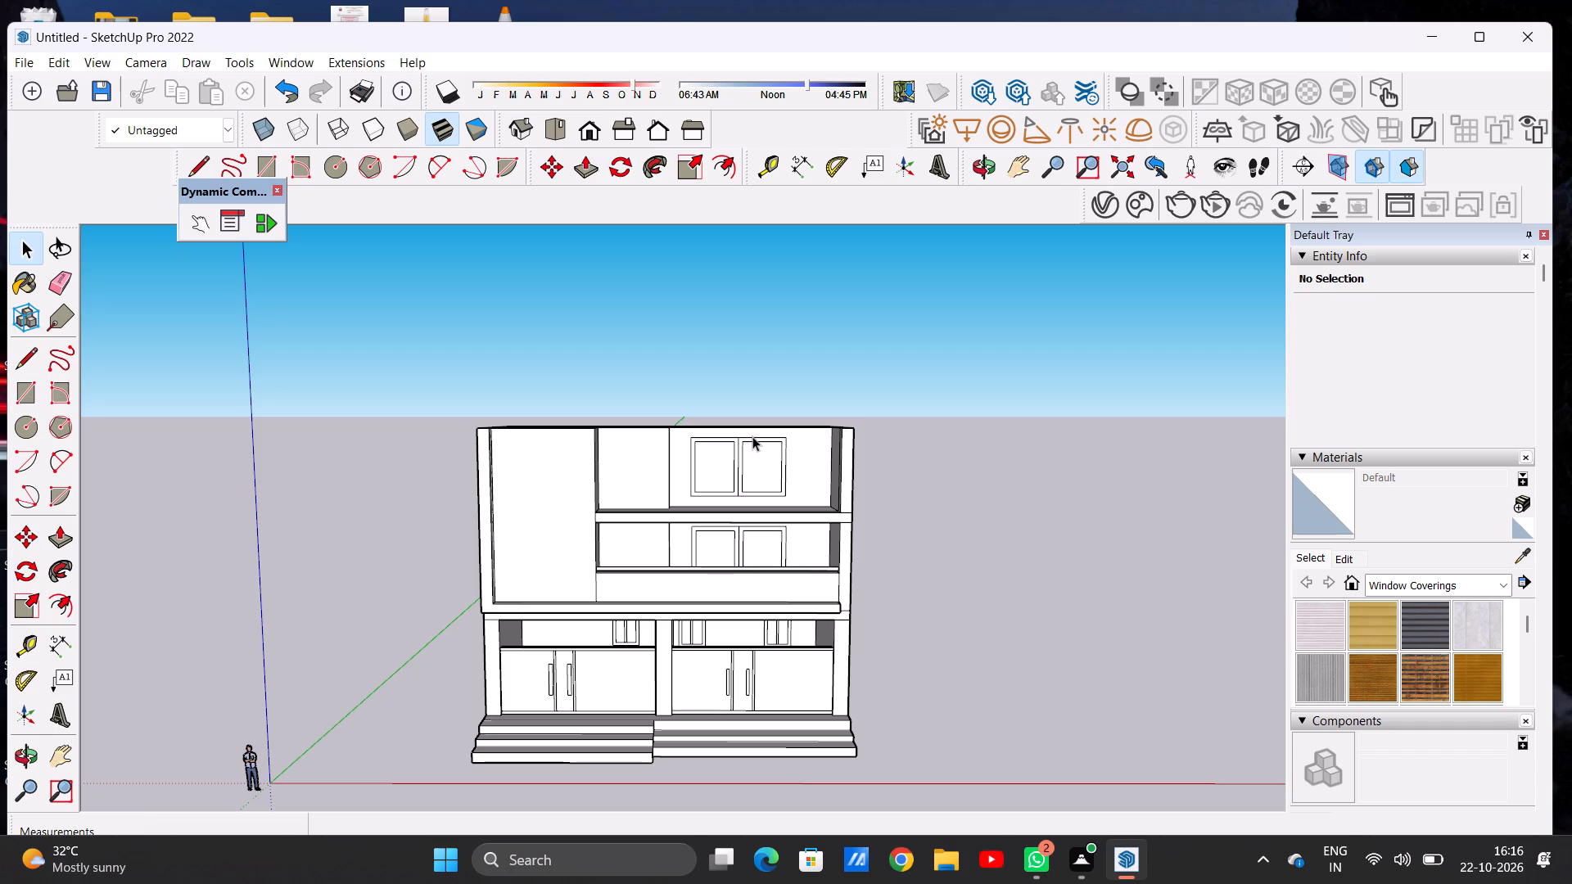
pyautogui.click(752, 436)
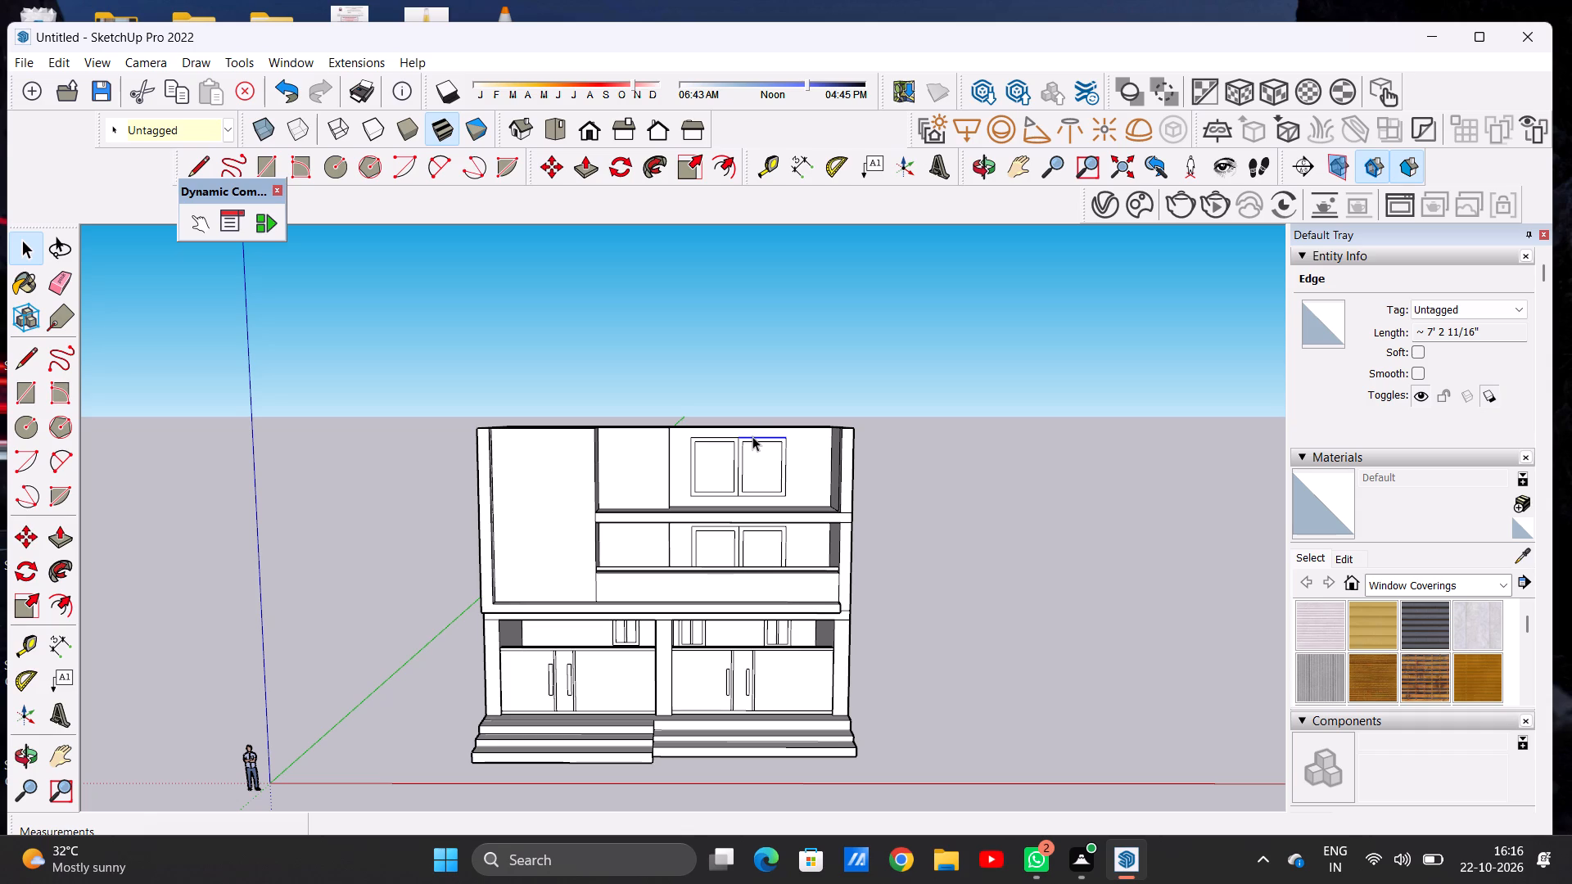
pyautogui.scroll(-9, 511, 593)
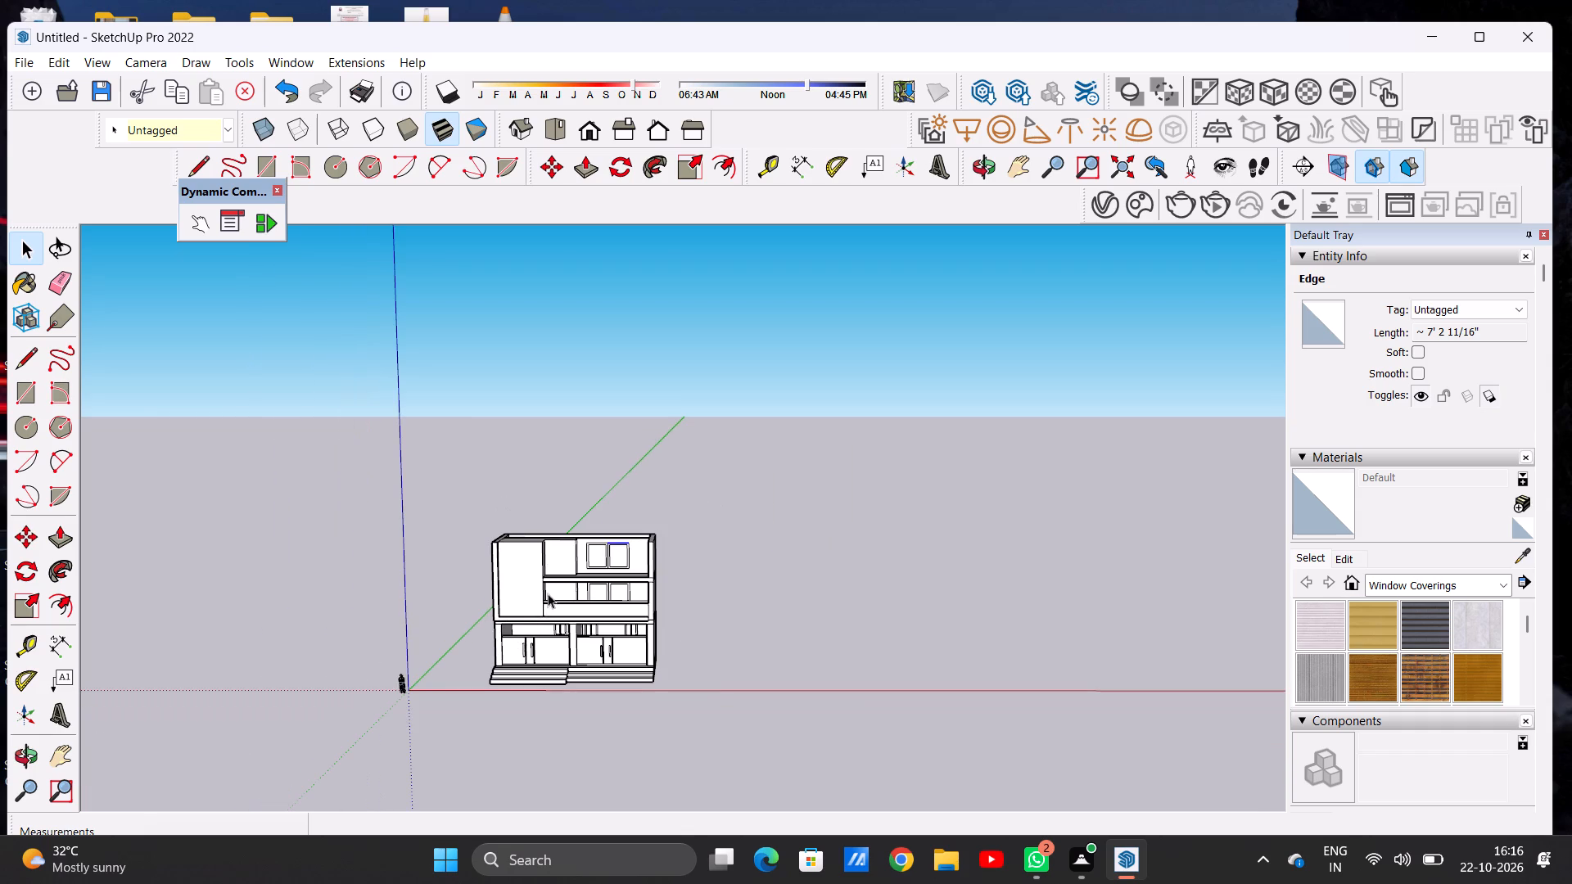
pyautogui.scroll(7, 537, 534)
pyautogui.moveTo(537, 572); pyautogui.dragTo(544, 719, button='middle')
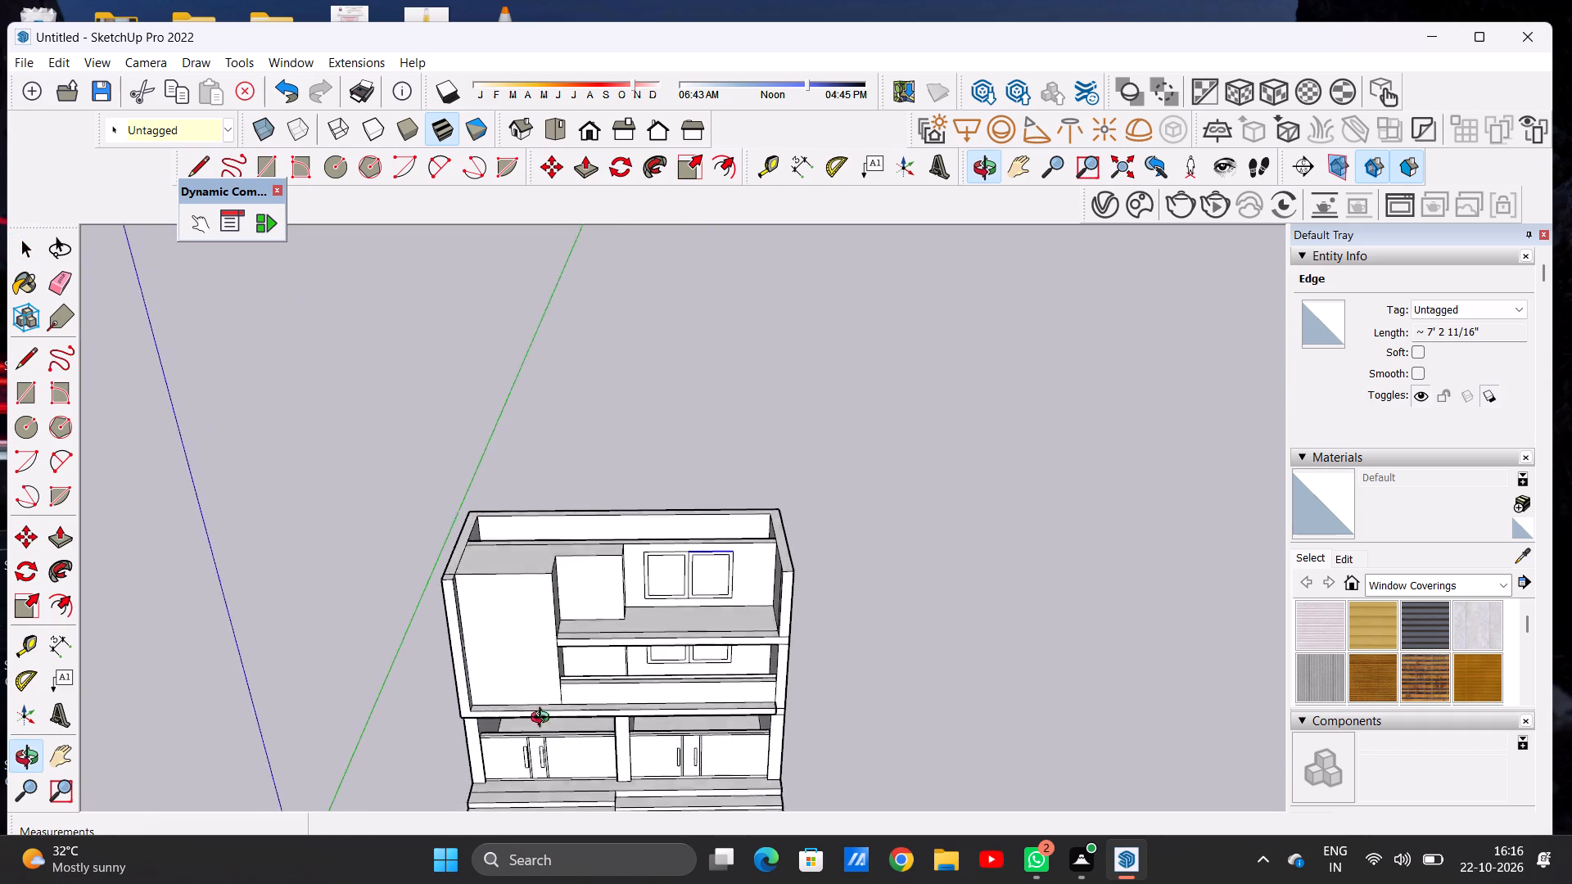
pyautogui.moveTo(544, 719); pyautogui.dragTo(544, 724, button='middle')
pyautogui.scroll(3, 665, 600)
pyautogui.scroll(-1, 703, 583)
pyautogui.scroll(2, 703, 583)
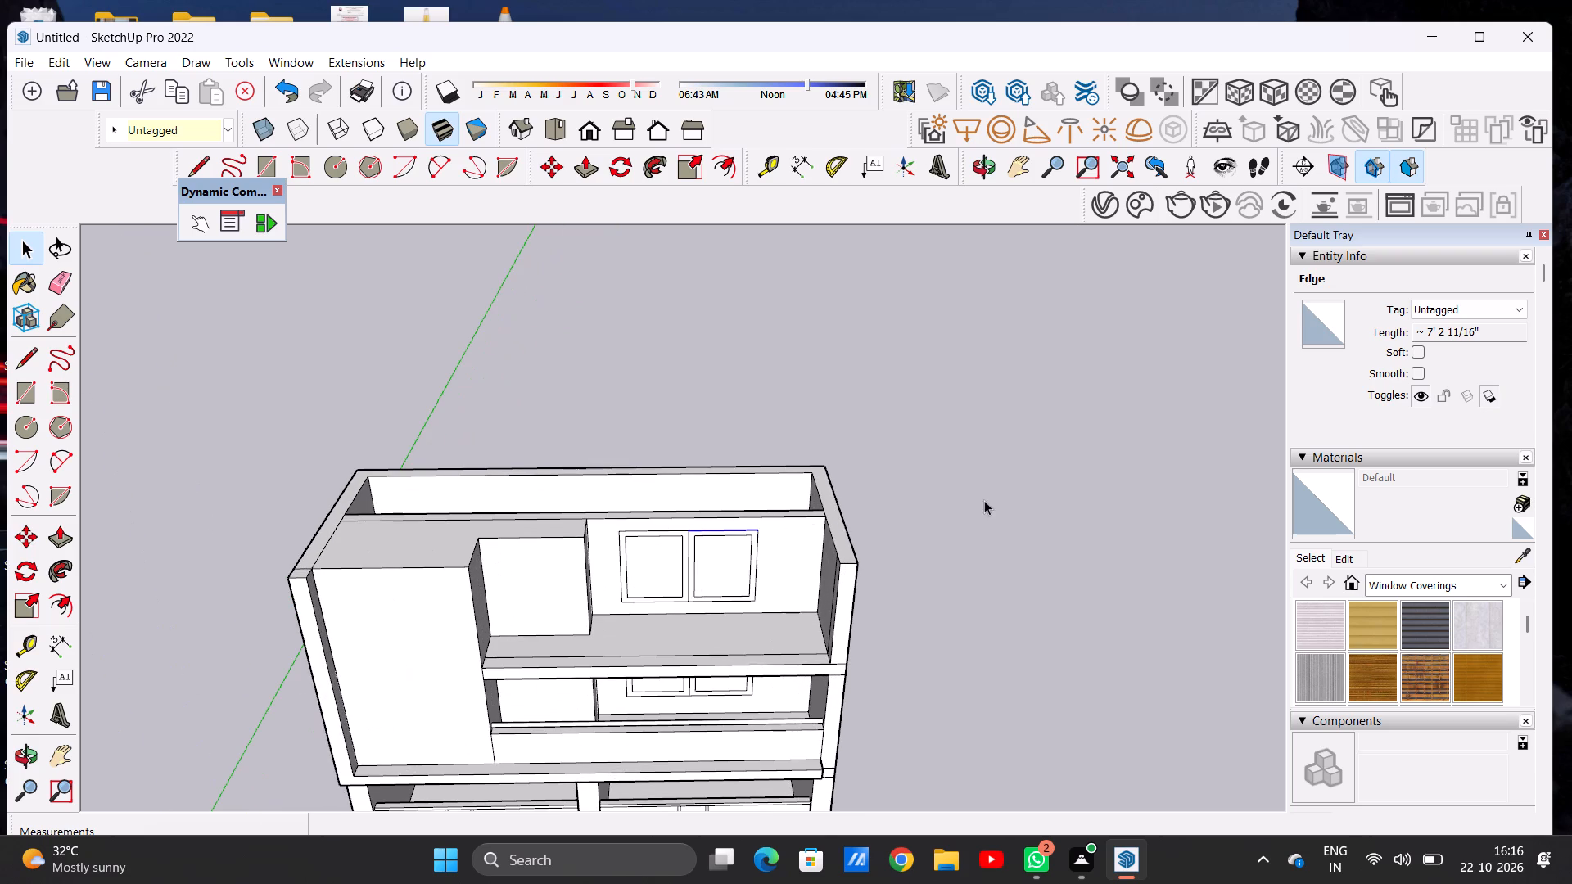
pyautogui.click(984, 502)
pyautogui.scroll(-7, 690, 636)
pyautogui.moveTo(688, 674); pyautogui.dragTo(681, 532, button='middle')
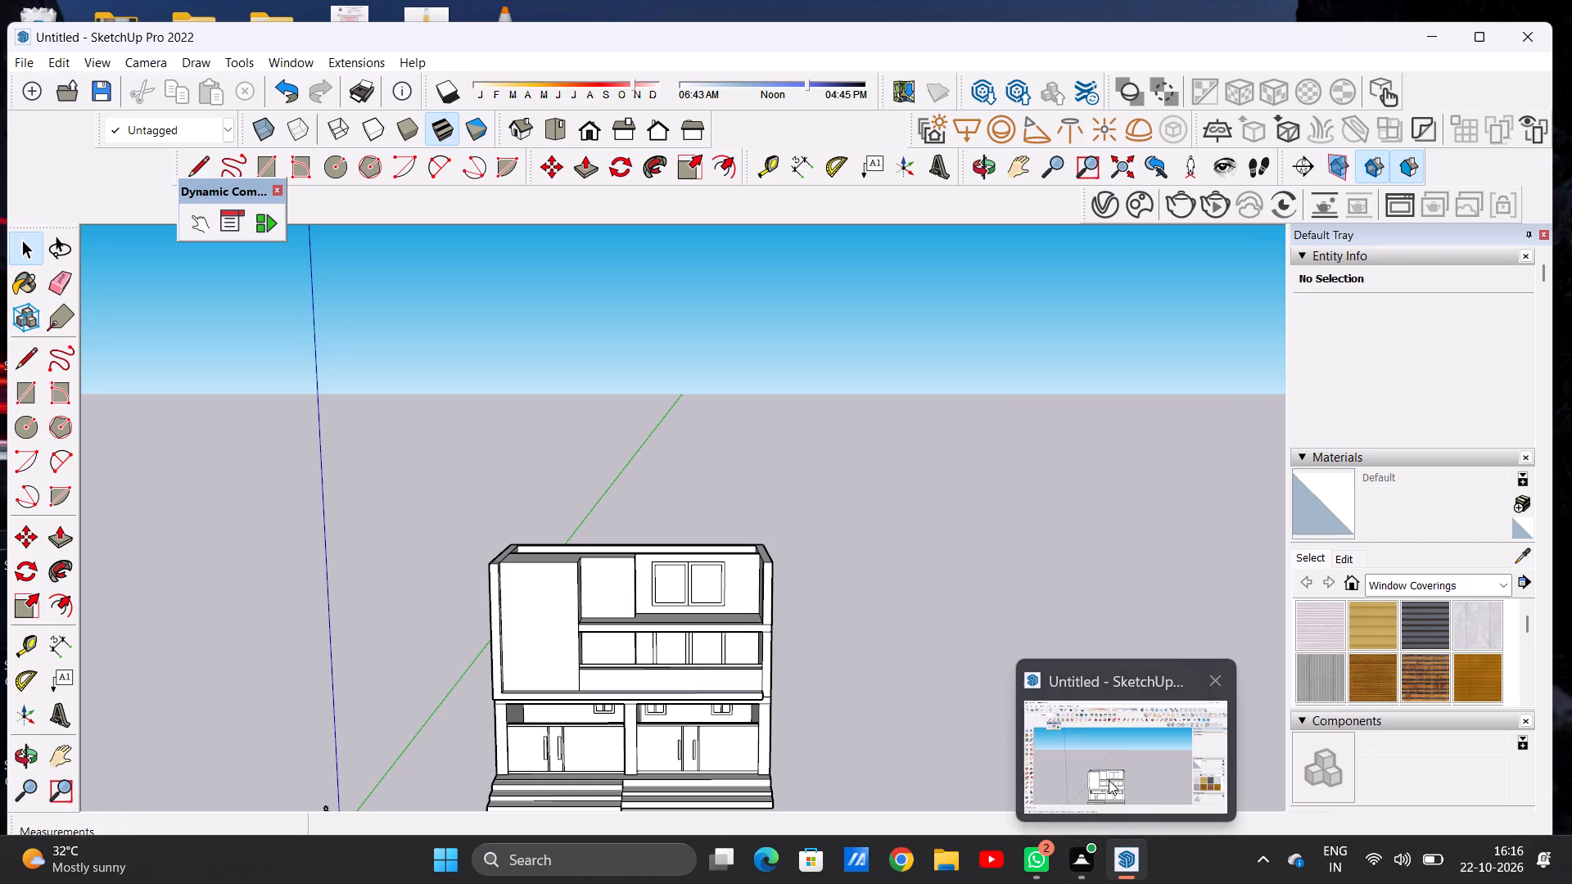
pyautogui.click(1109, 779)
pyautogui.scroll(-6, 706, 640)
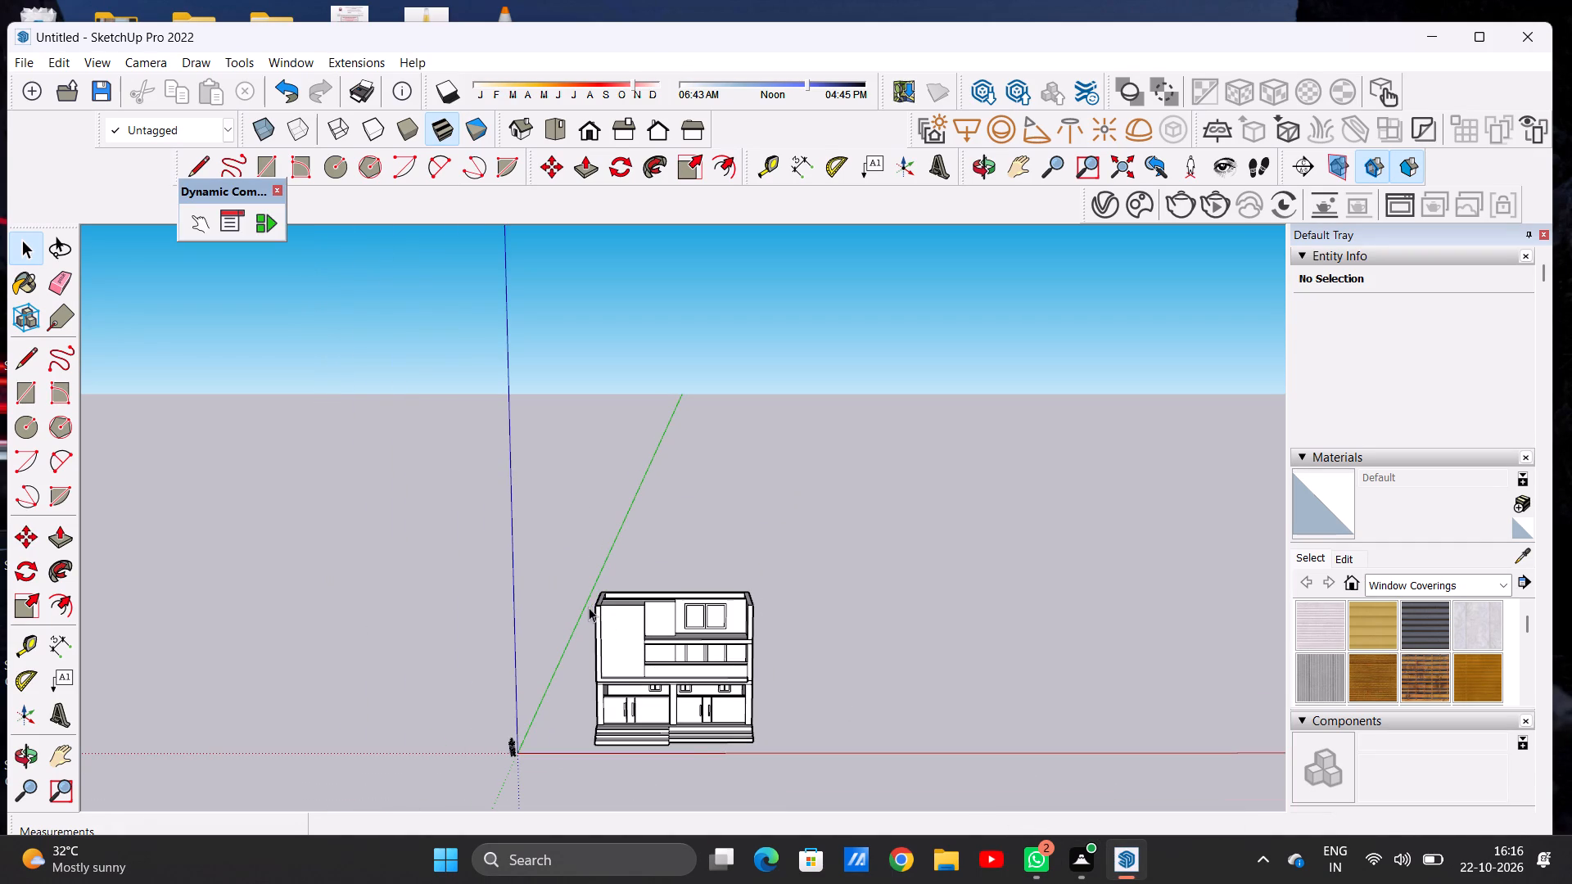
pyautogui.scroll(7, 708, 757)
pyautogui.scroll(2, 626, 758)
pyautogui.scroll(-1, 626, 758)
pyautogui.scroll(6, 626, 758)
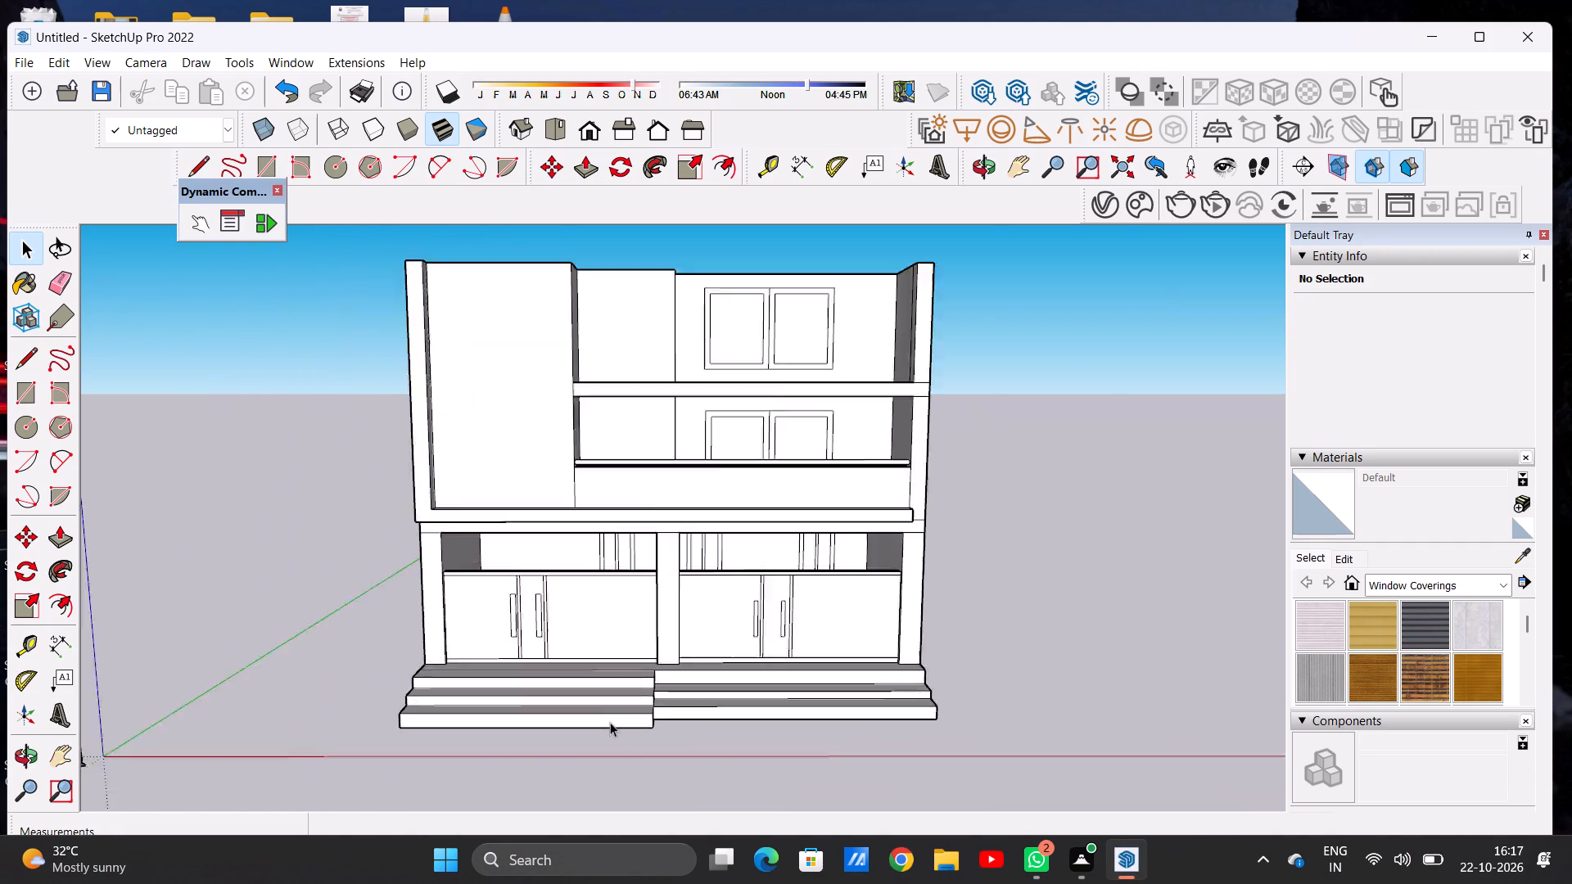
pyautogui.scroll(12, 610, 722)
pyautogui.moveTo(731, 601); pyautogui.dragTo(496, 632, button='middle')
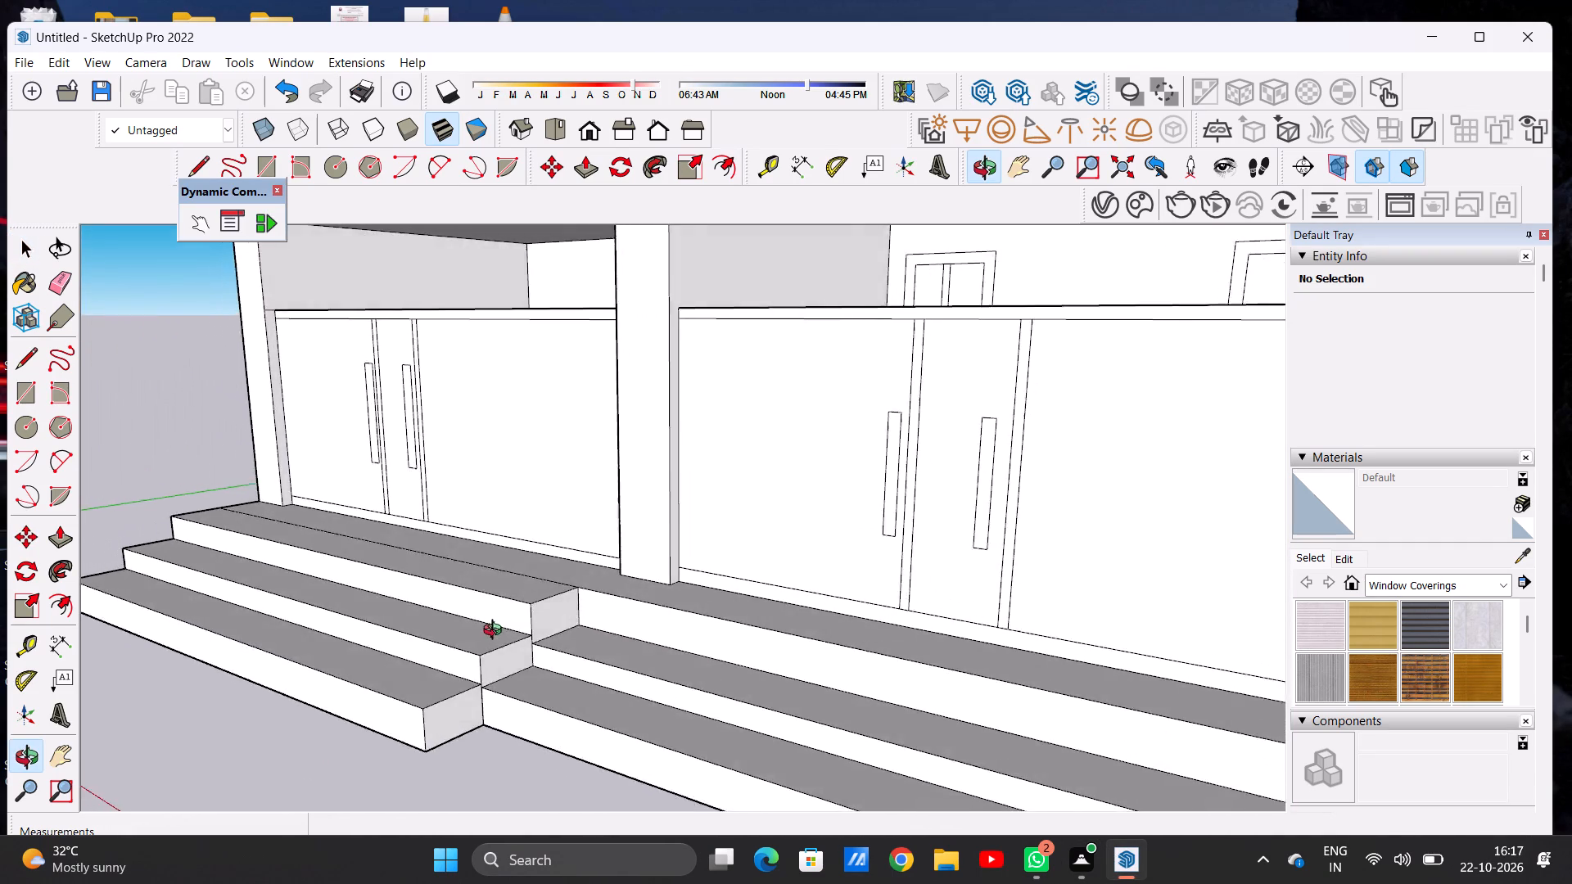
pyautogui.moveTo(496, 632); pyautogui.dragTo(735, 663, button='middle')
pyautogui.scroll(-15, 763, 633)
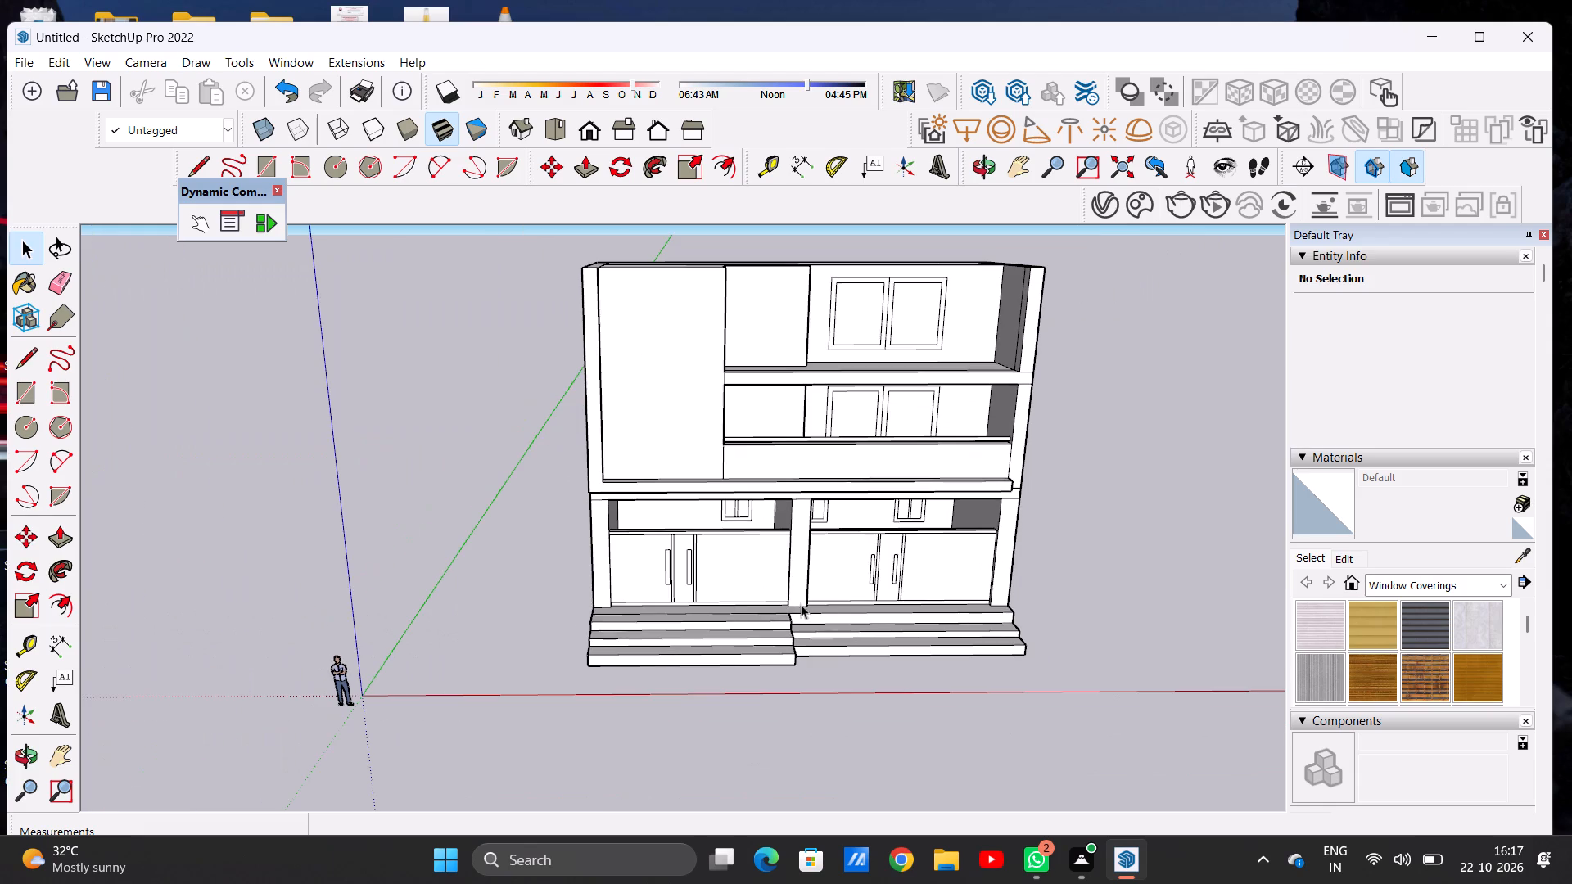
pyautogui.moveTo(707, 629); pyautogui.dragTo(565, 622, button='middle')
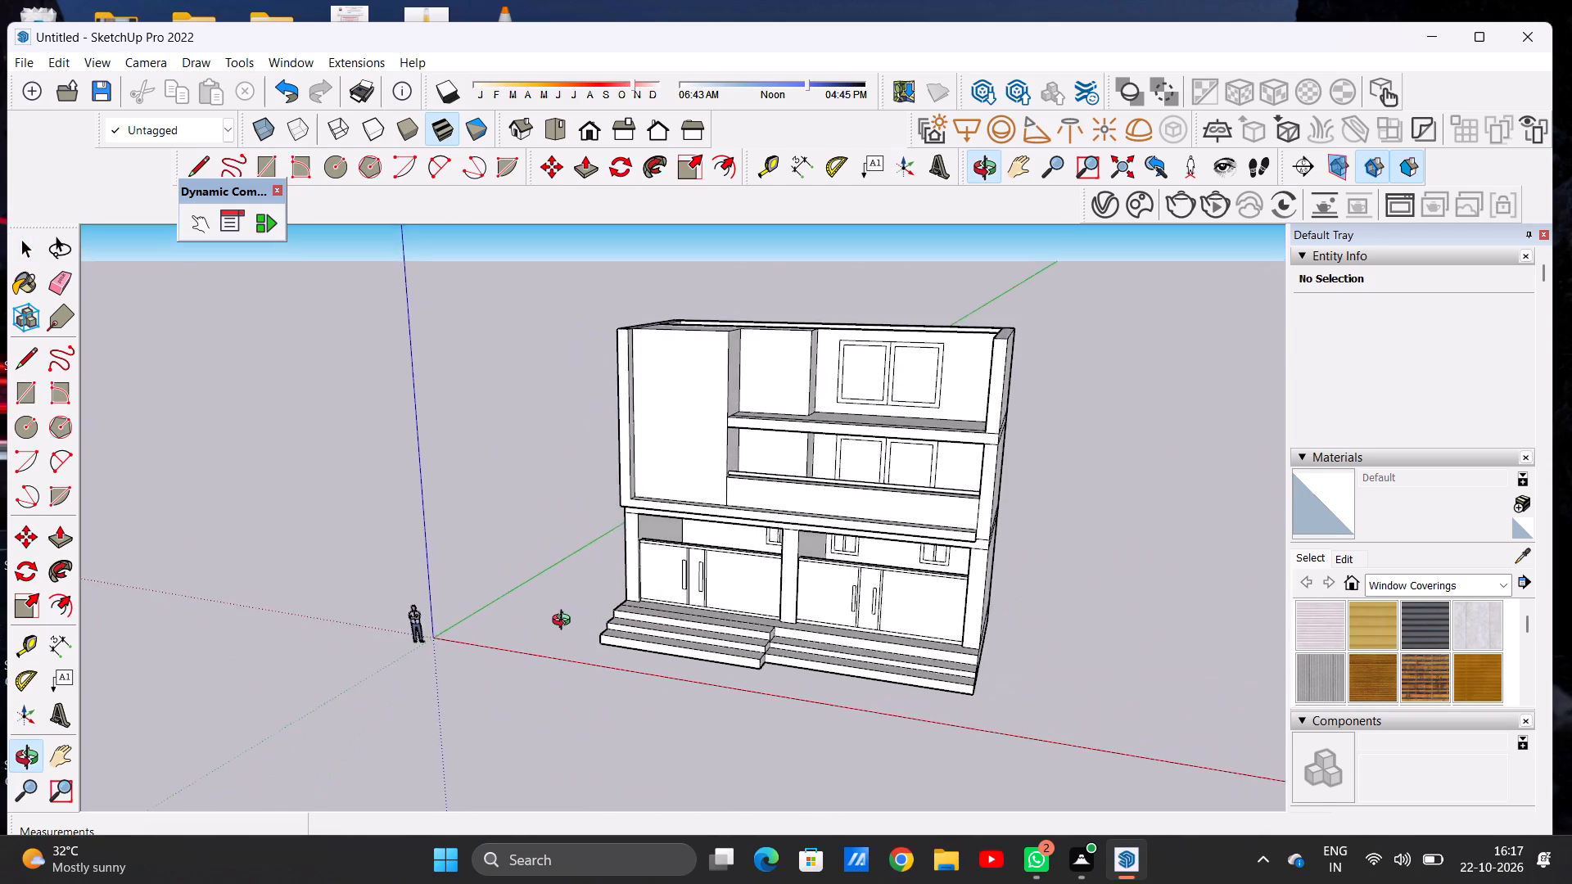
pyautogui.moveTo(565, 622); pyautogui.dragTo(609, 691, button='middle')
pyautogui.scroll(-7, 609, 659)
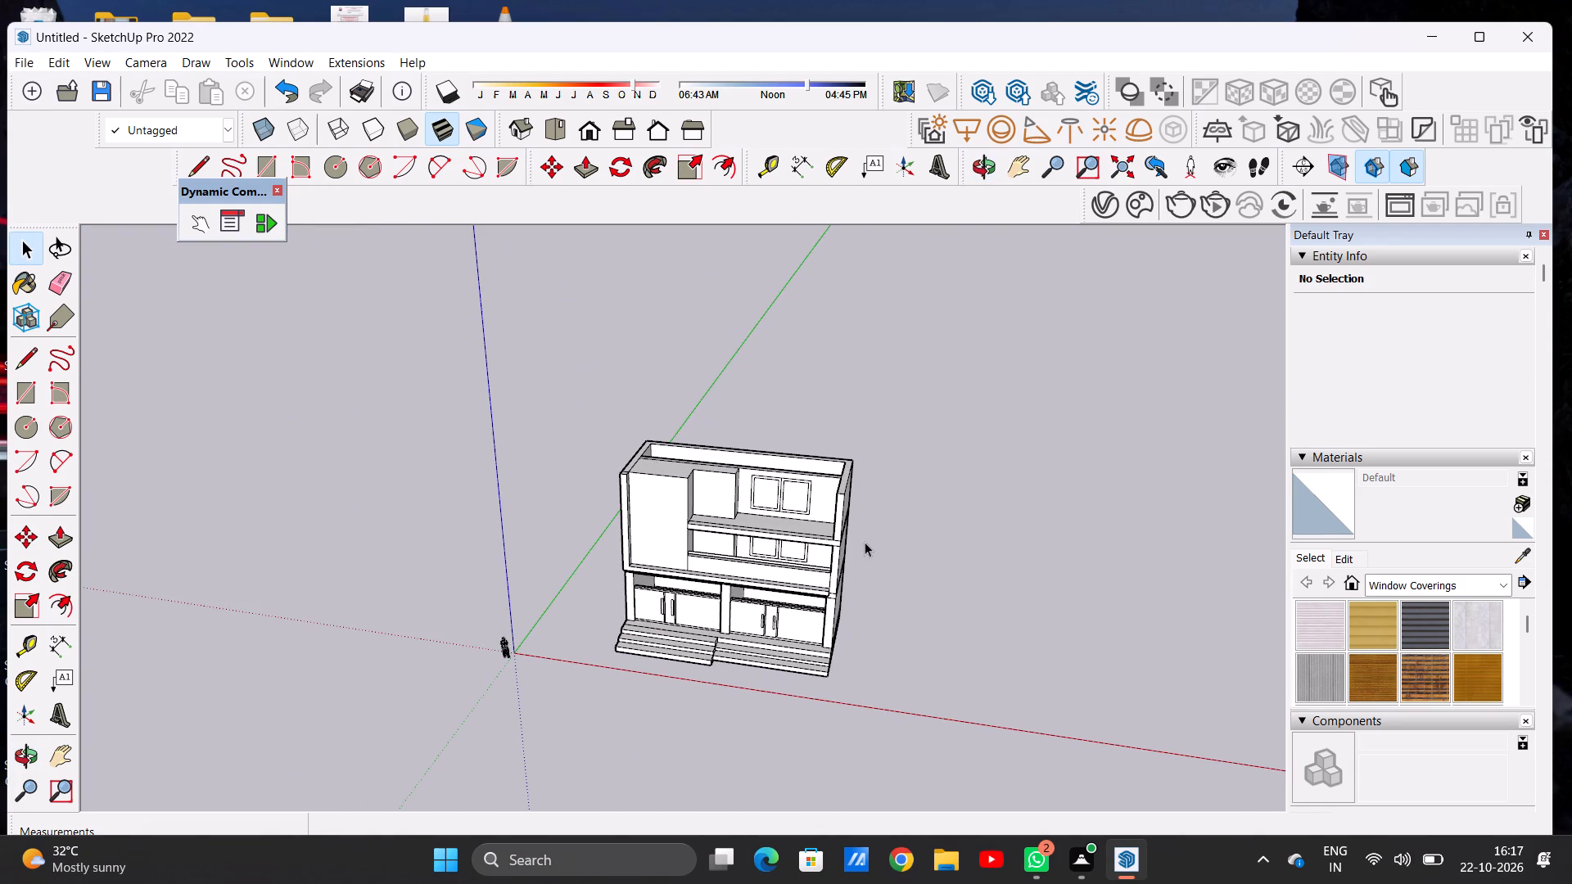
pyautogui.moveTo(846, 548); pyautogui.dragTo(644, 458, button='middle')
pyautogui.scroll(1, 812, 528)
pyautogui.scroll(-1, 793, 539)
pyautogui.scroll(20, 793, 539)
pyautogui.scroll(1, 793, 539)
pyautogui.scroll(-3, 814, 654)
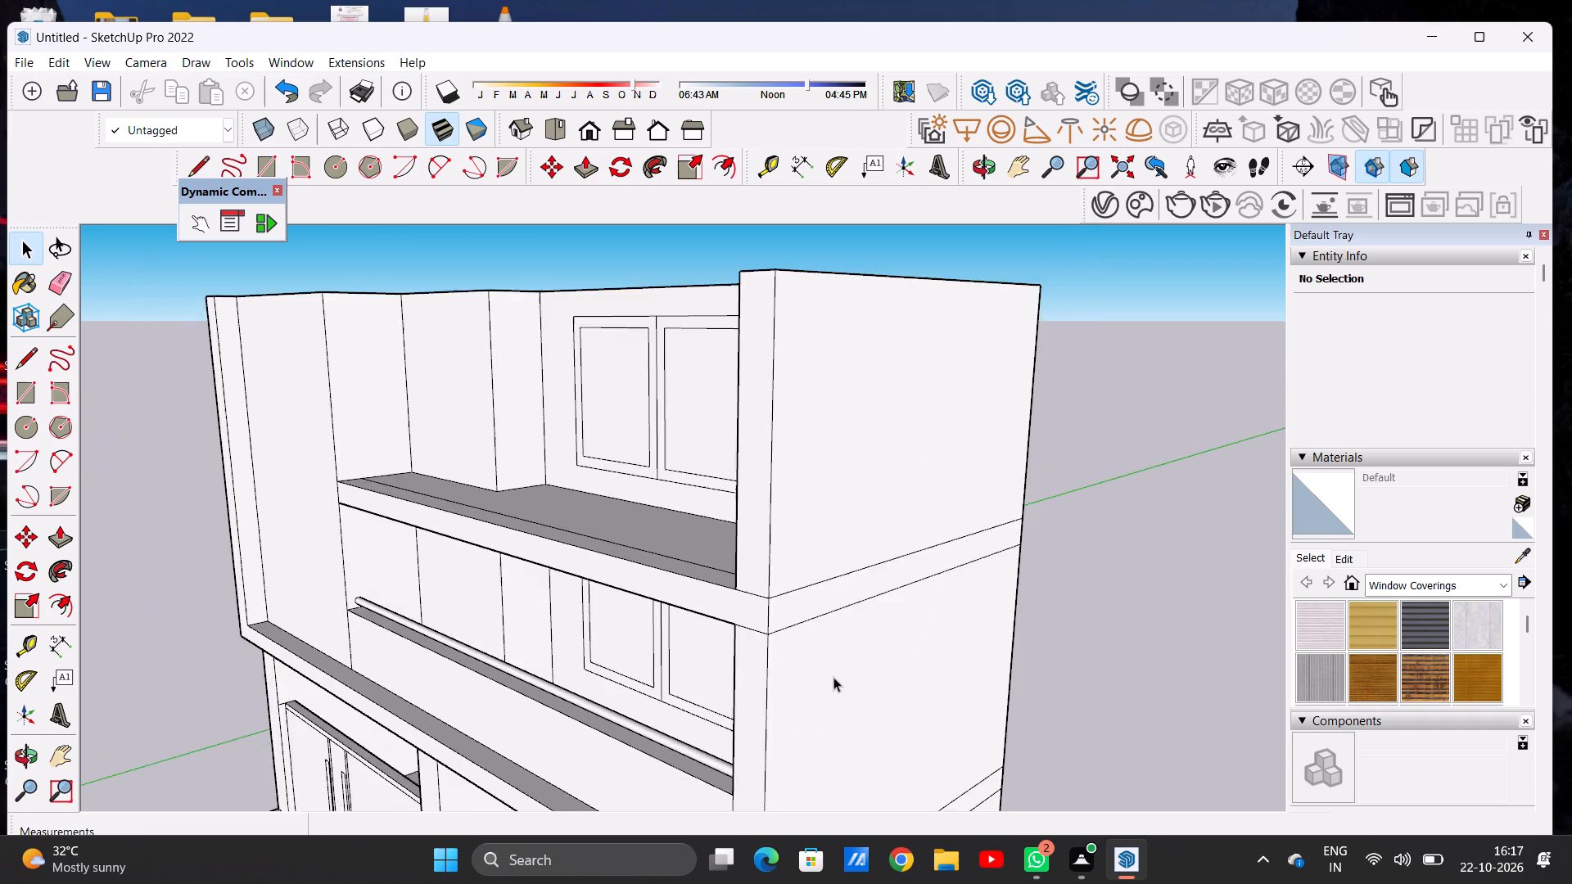
pyautogui.scroll(-18, 833, 677)
pyautogui.moveTo(730, 642); pyautogui.dragTo(899, 692, button='middle')
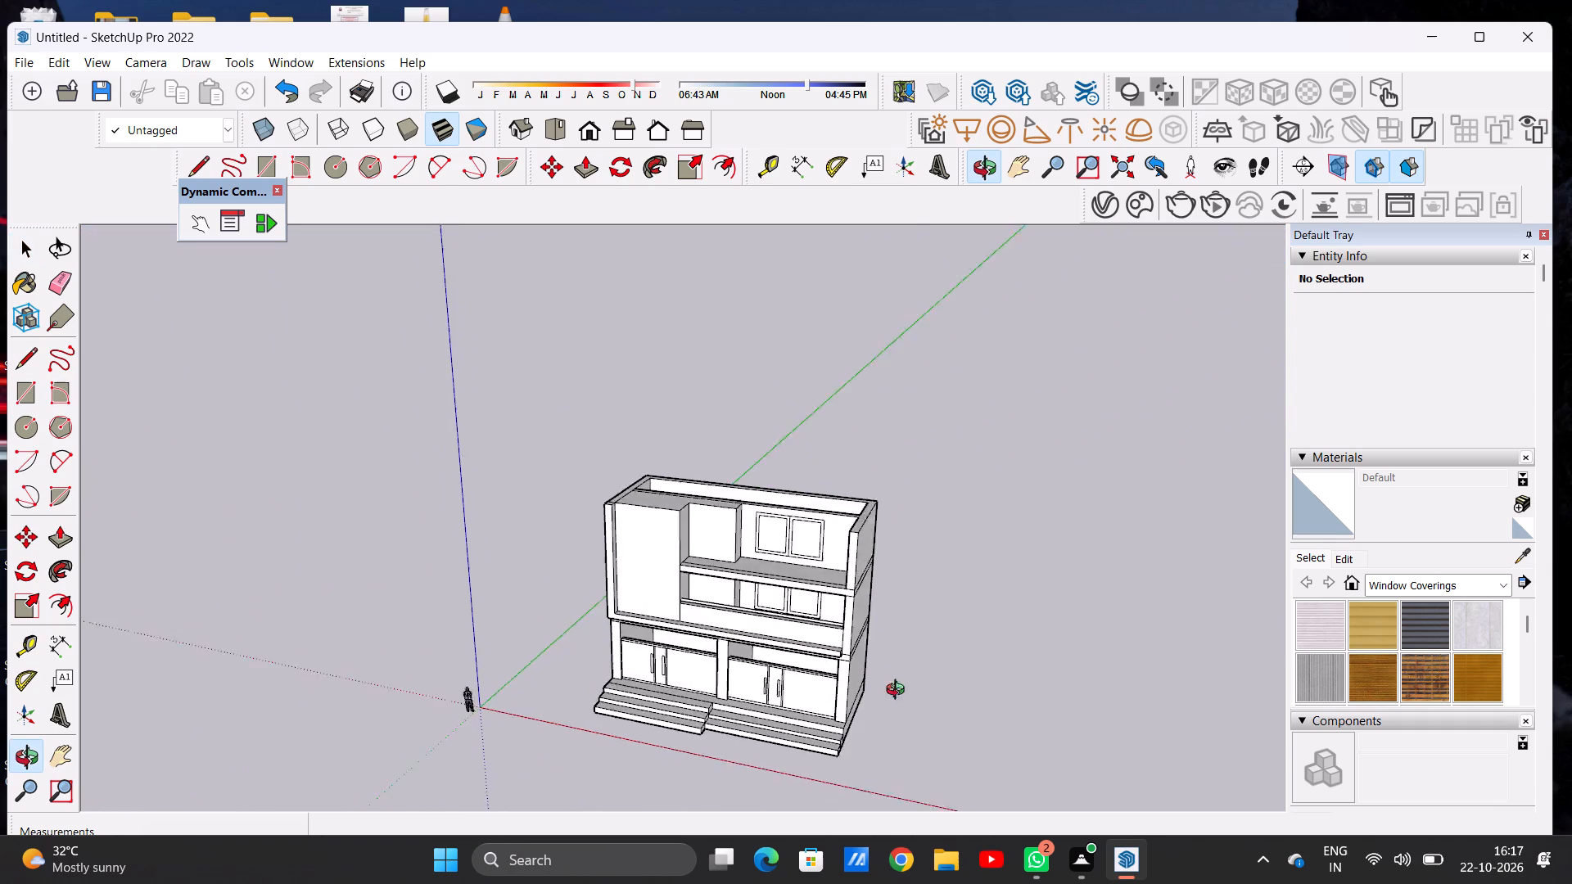
pyautogui.moveTo(899, 692); pyautogui.dragTo(981, 710, button='middle')
pyautogui.scroll(14, 698, 561)
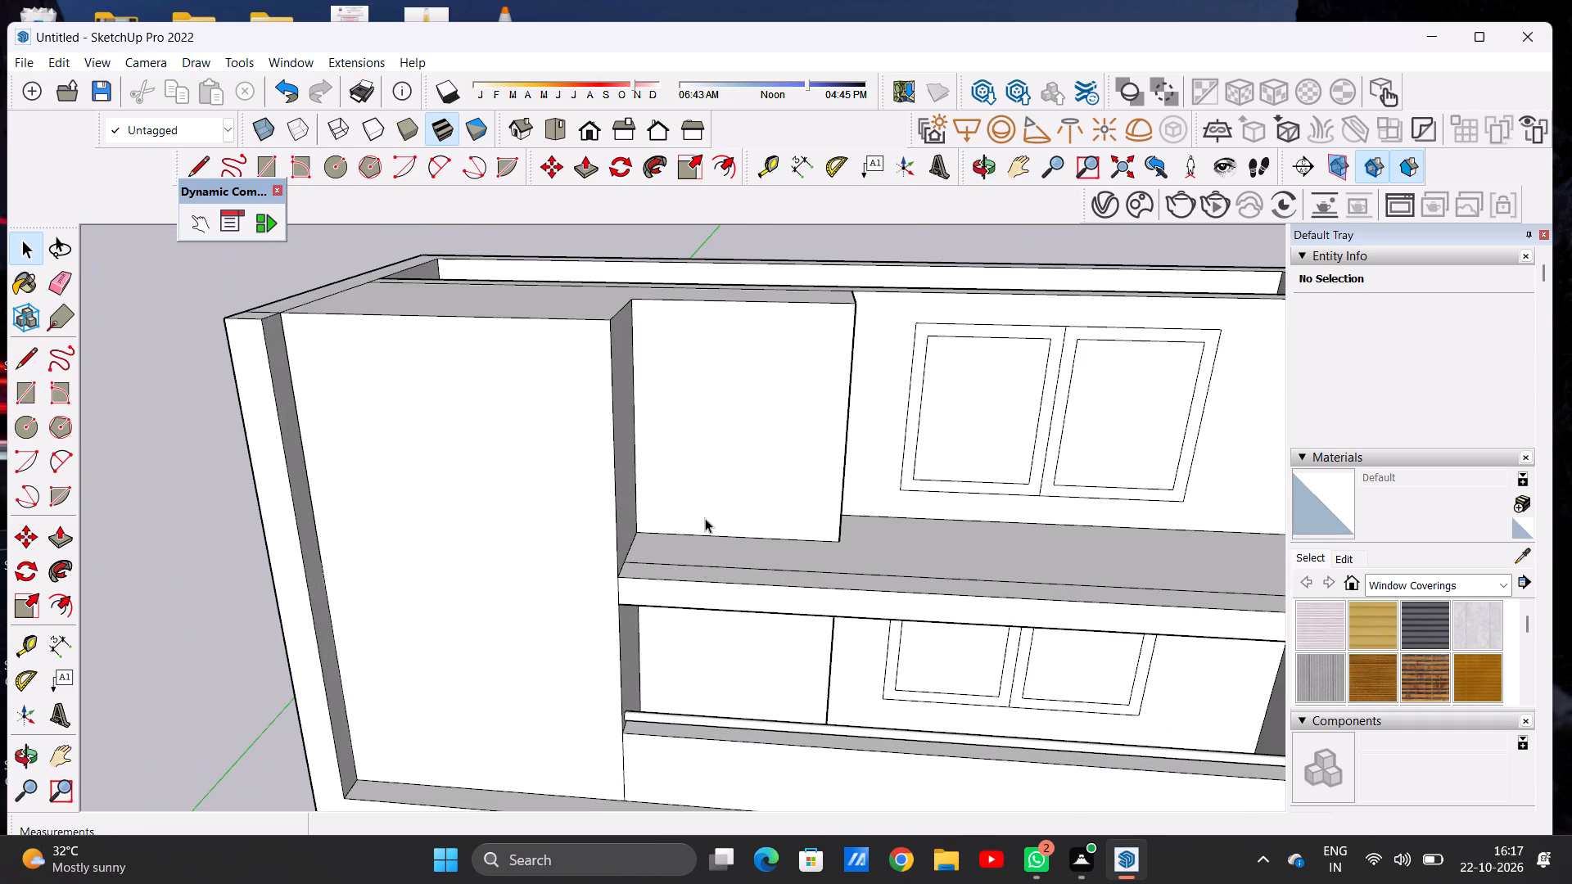
pyautogui.moveTo(705, 518); pyautogui.dragTo(736, 602, button='middle')
pyautogui.scroll(1, 737, 601)
pyautogui.scroll(-6, 692, 601)
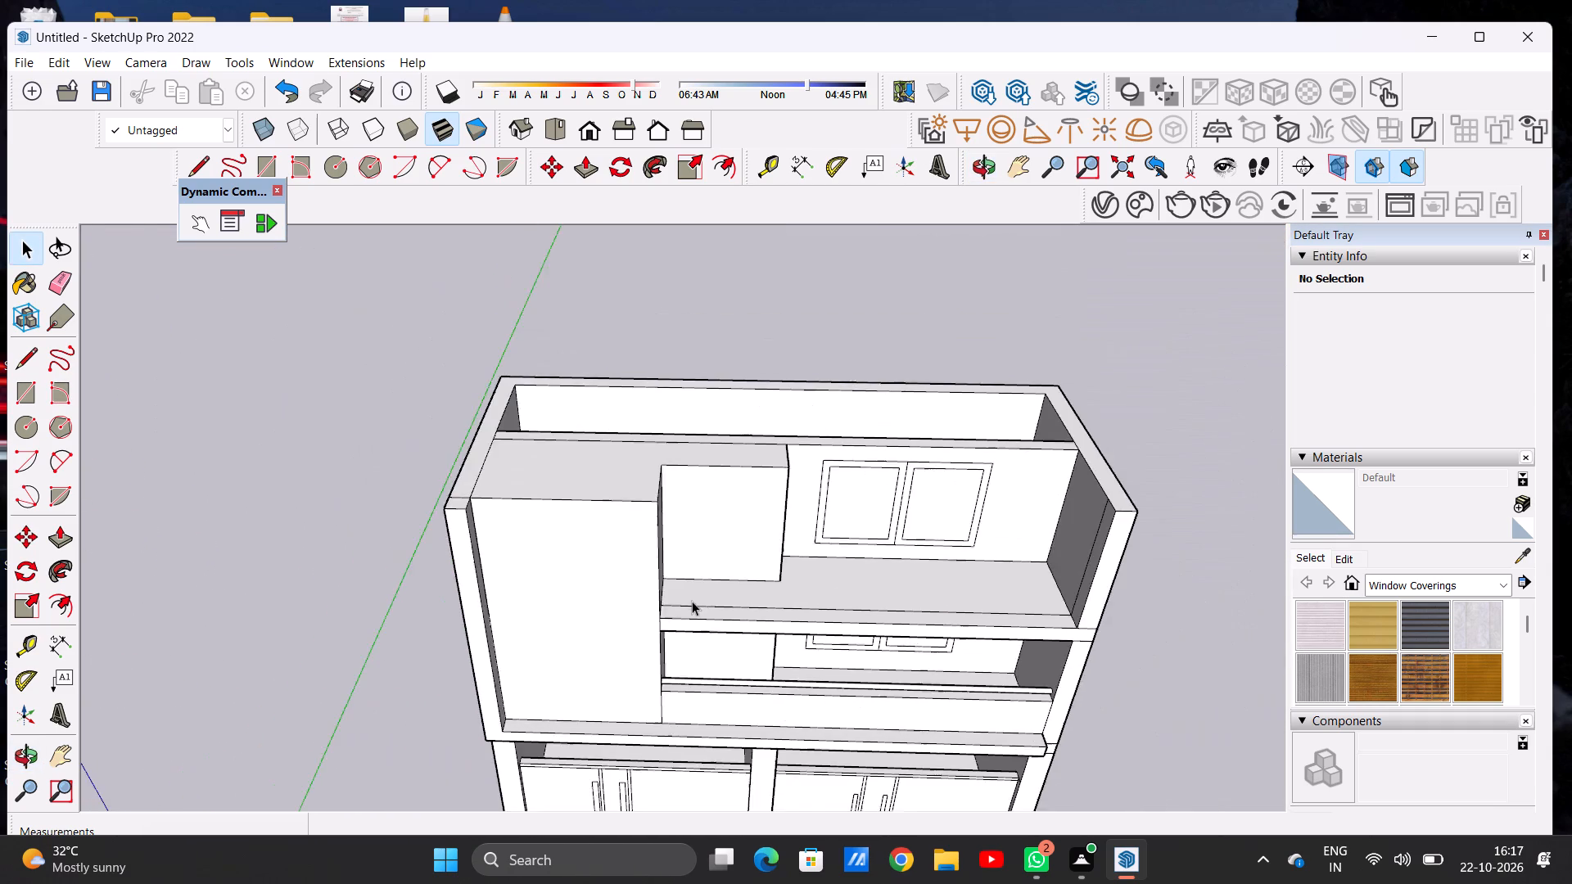
pyautogui.scroll(-8, 692, 601)
# Move the long floor face behind the top storey's window wall up about 12', level with the wall tops.
pyautogui.moveTo(739, 512); pyautogui.dragTo(409, 665, button='middle')
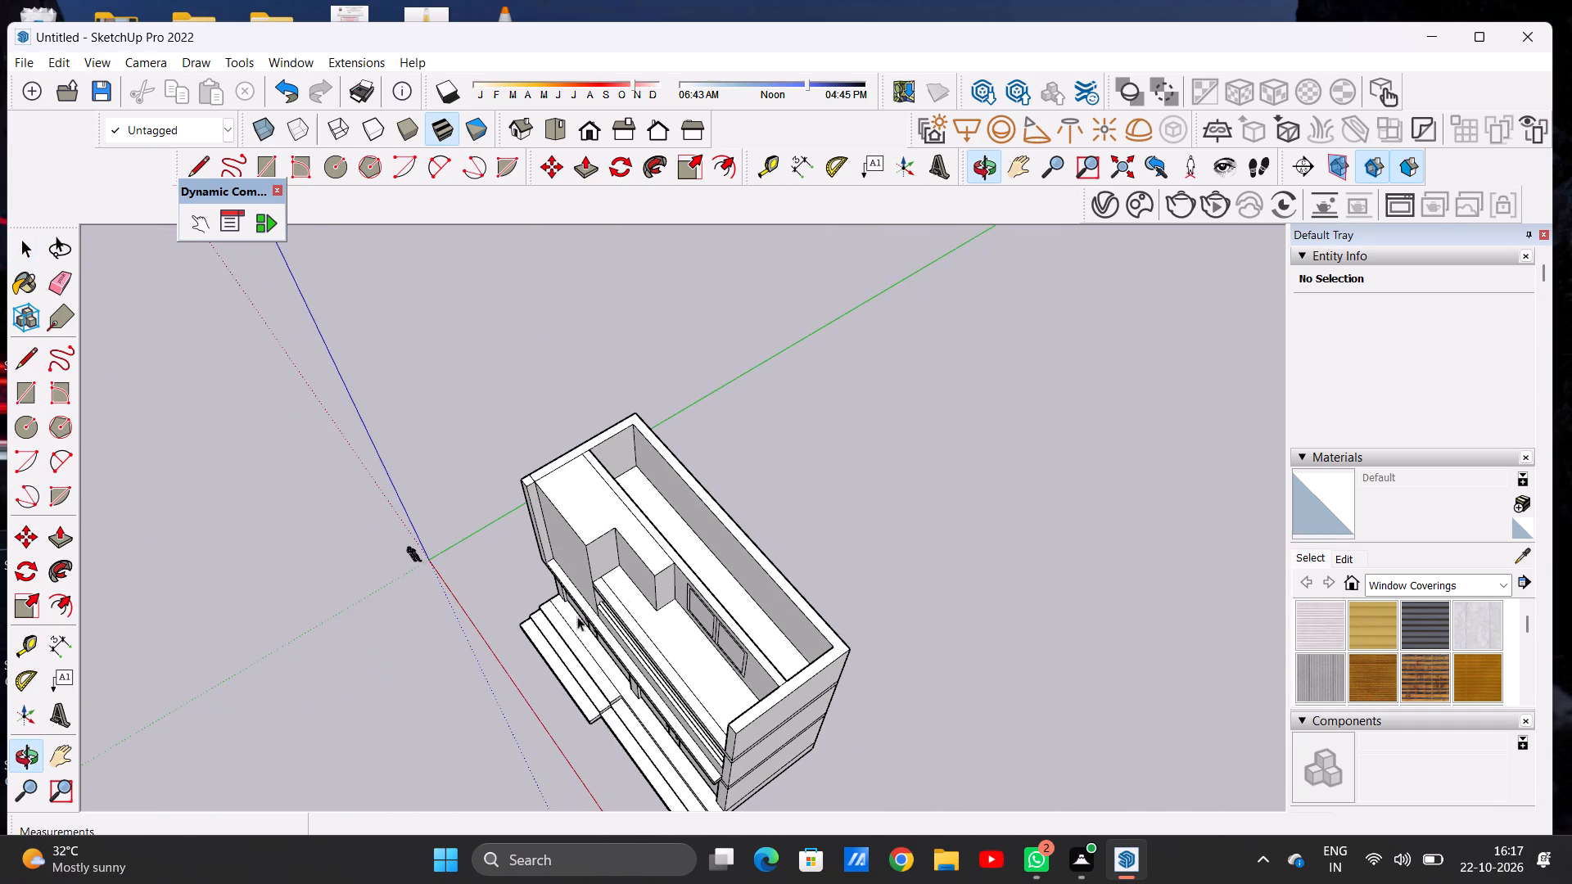
pyautogui.scroll(6, 717, 582)
pyautogui.scroll(8, 657, 547)
pyautogui.doubleClick(686, 529)
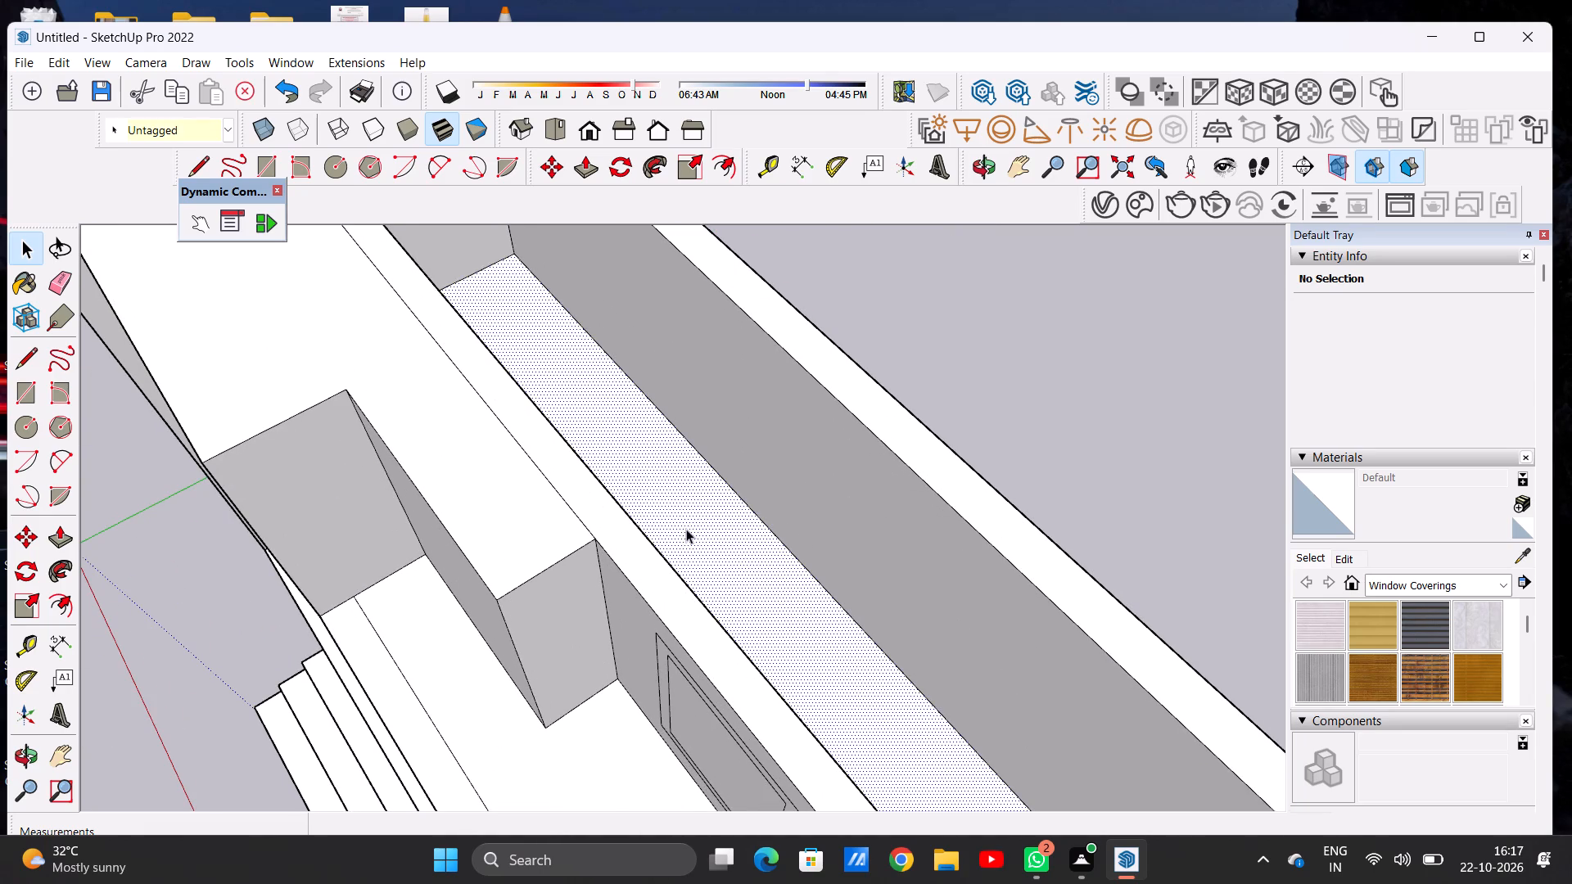
pyautogui.scroll(-12, 653, 577)
pyautogui.moveTo(610, 571); pyautogui.dragTo(612, 651, button='middle')
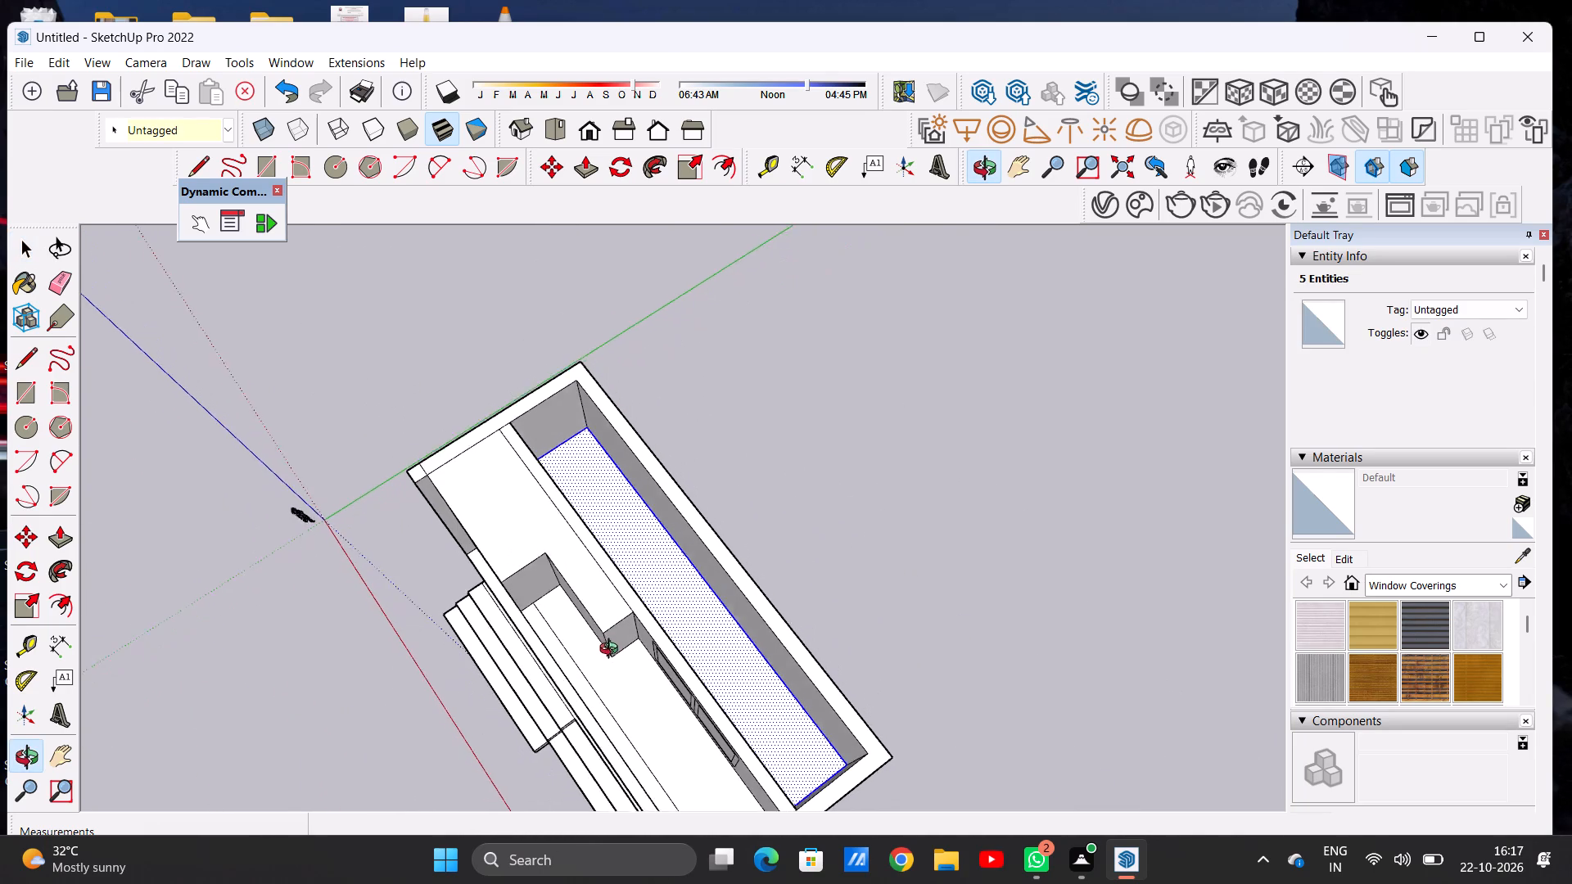
pyautogui.moveTo(612, 651); pyautogui.dragTo(659, 620, button='middle')
pyautogui.scroll(7, 591, 482)
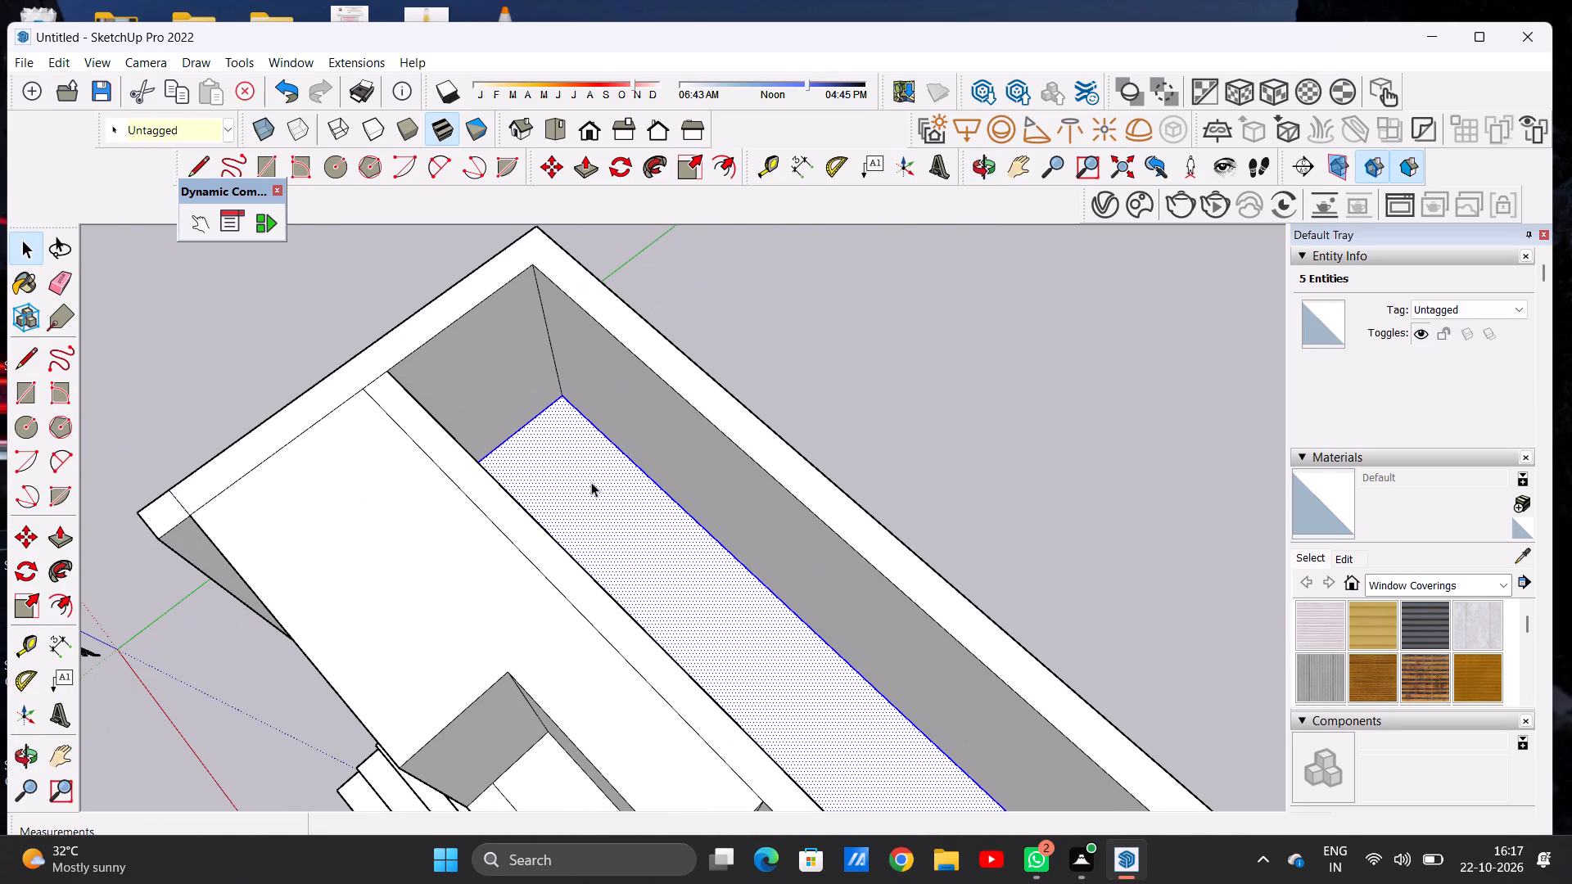
pyautogui.press('m')
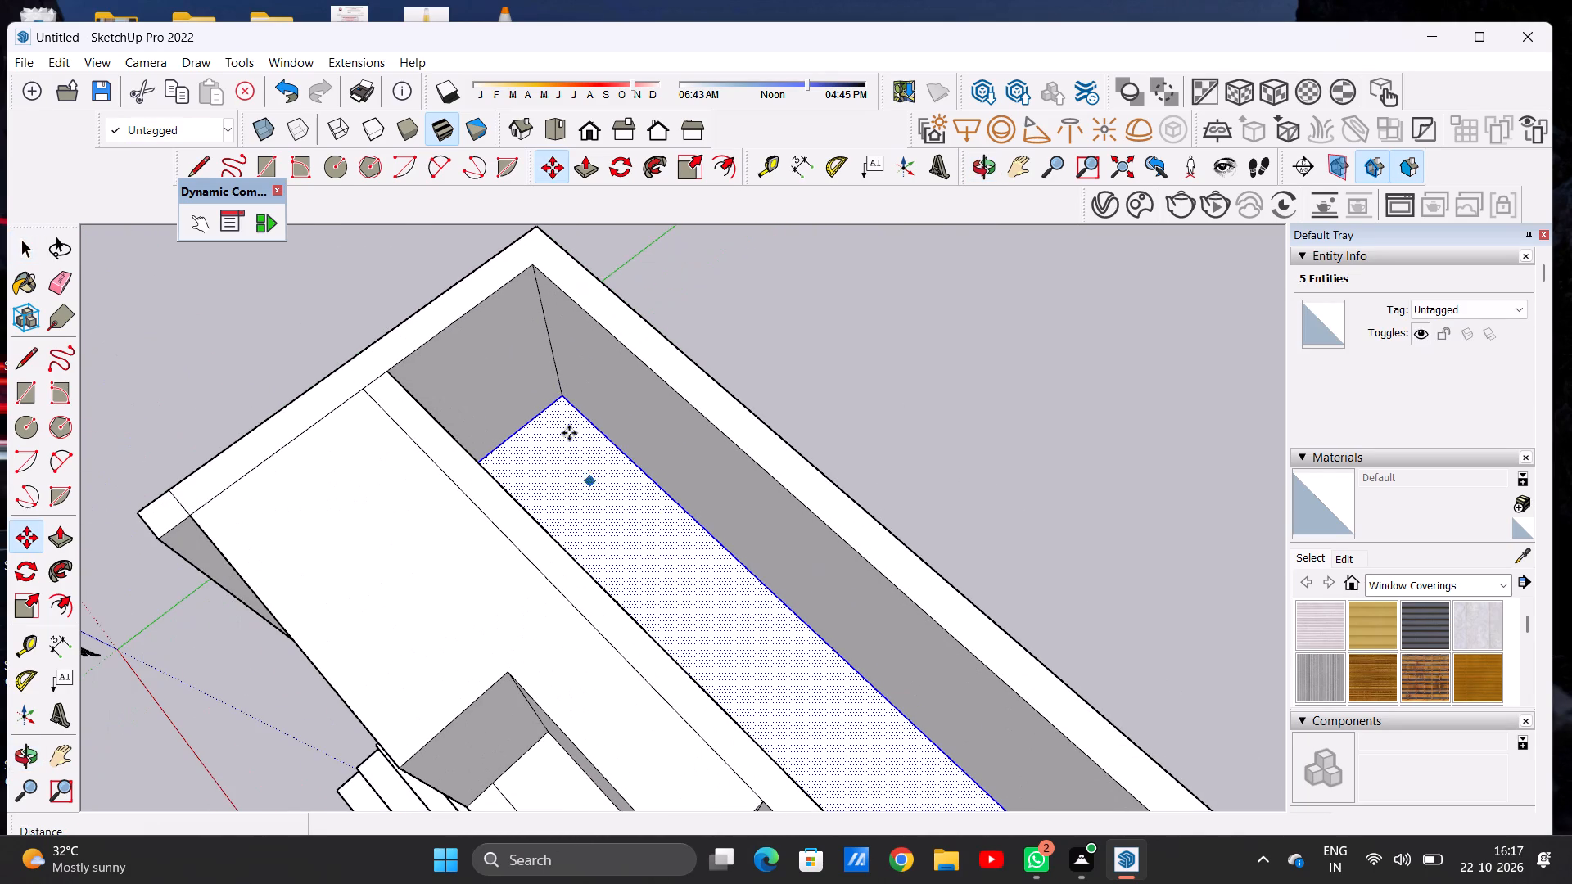
pyautogui.click(564, 393)
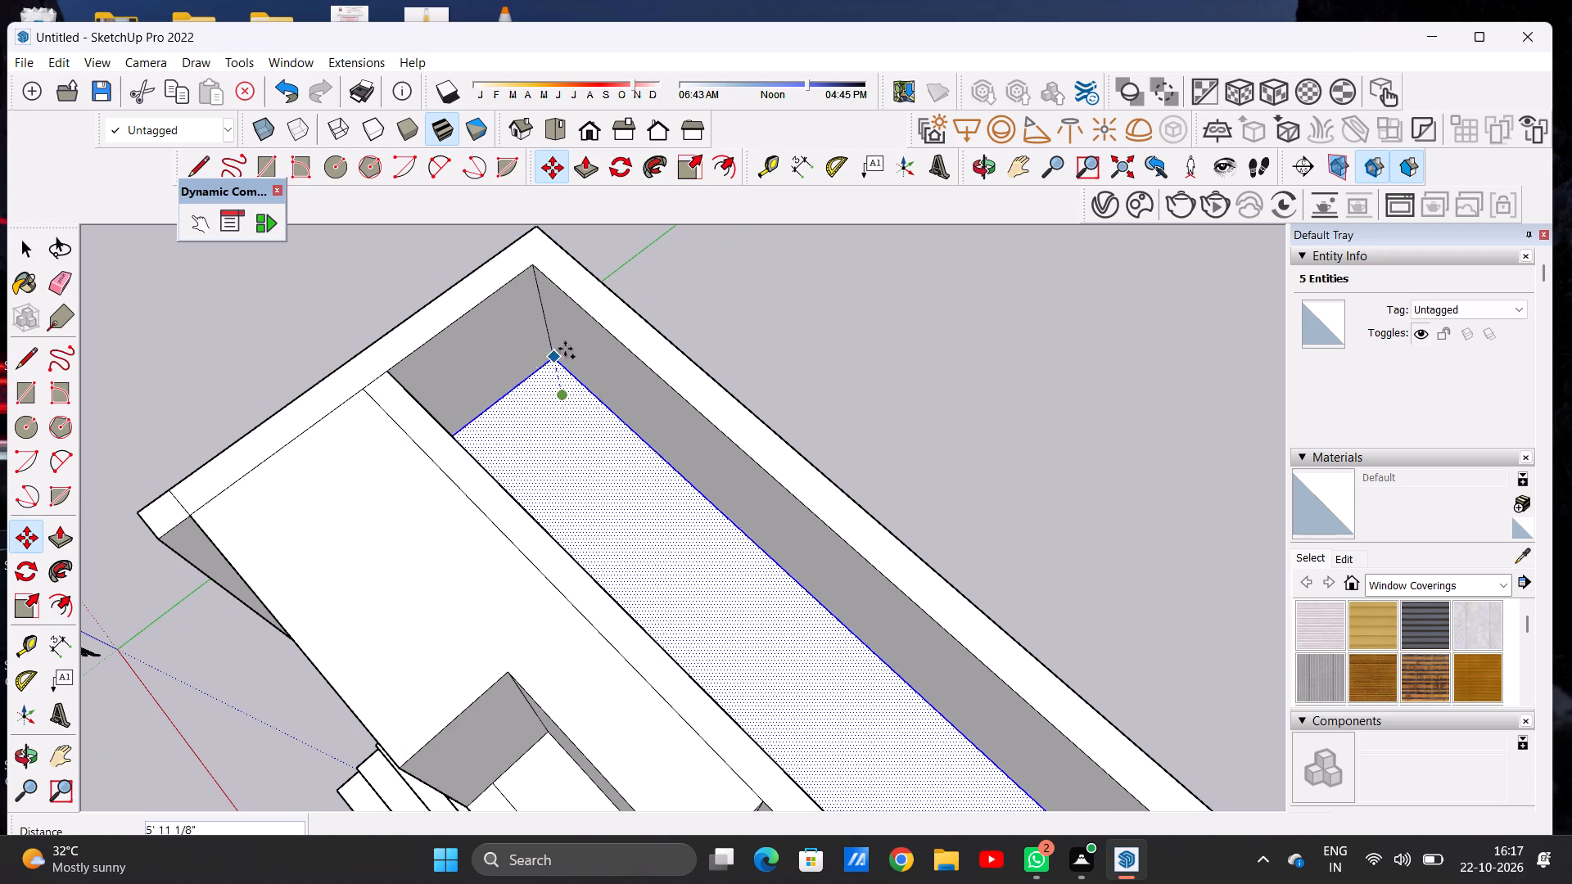
pyautogui.click(533, 267)
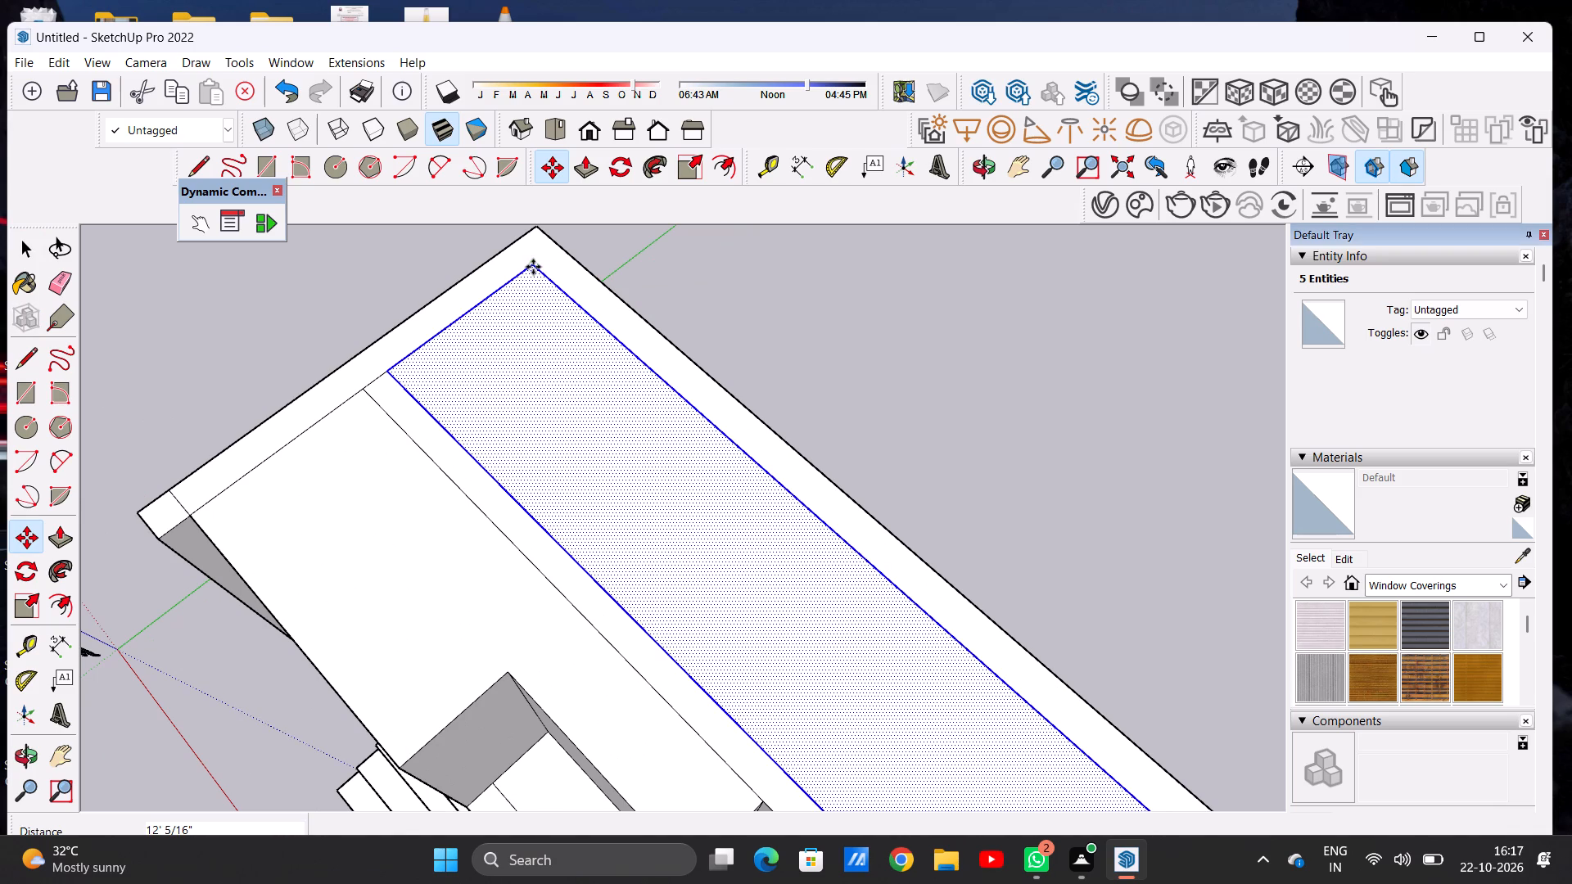
pyautogui.press('space')
pyautogui.click(802, 321)
# Examine the closed roof and the top storey from the front and above.
pyautogui.scroll(-10, 612, 477)
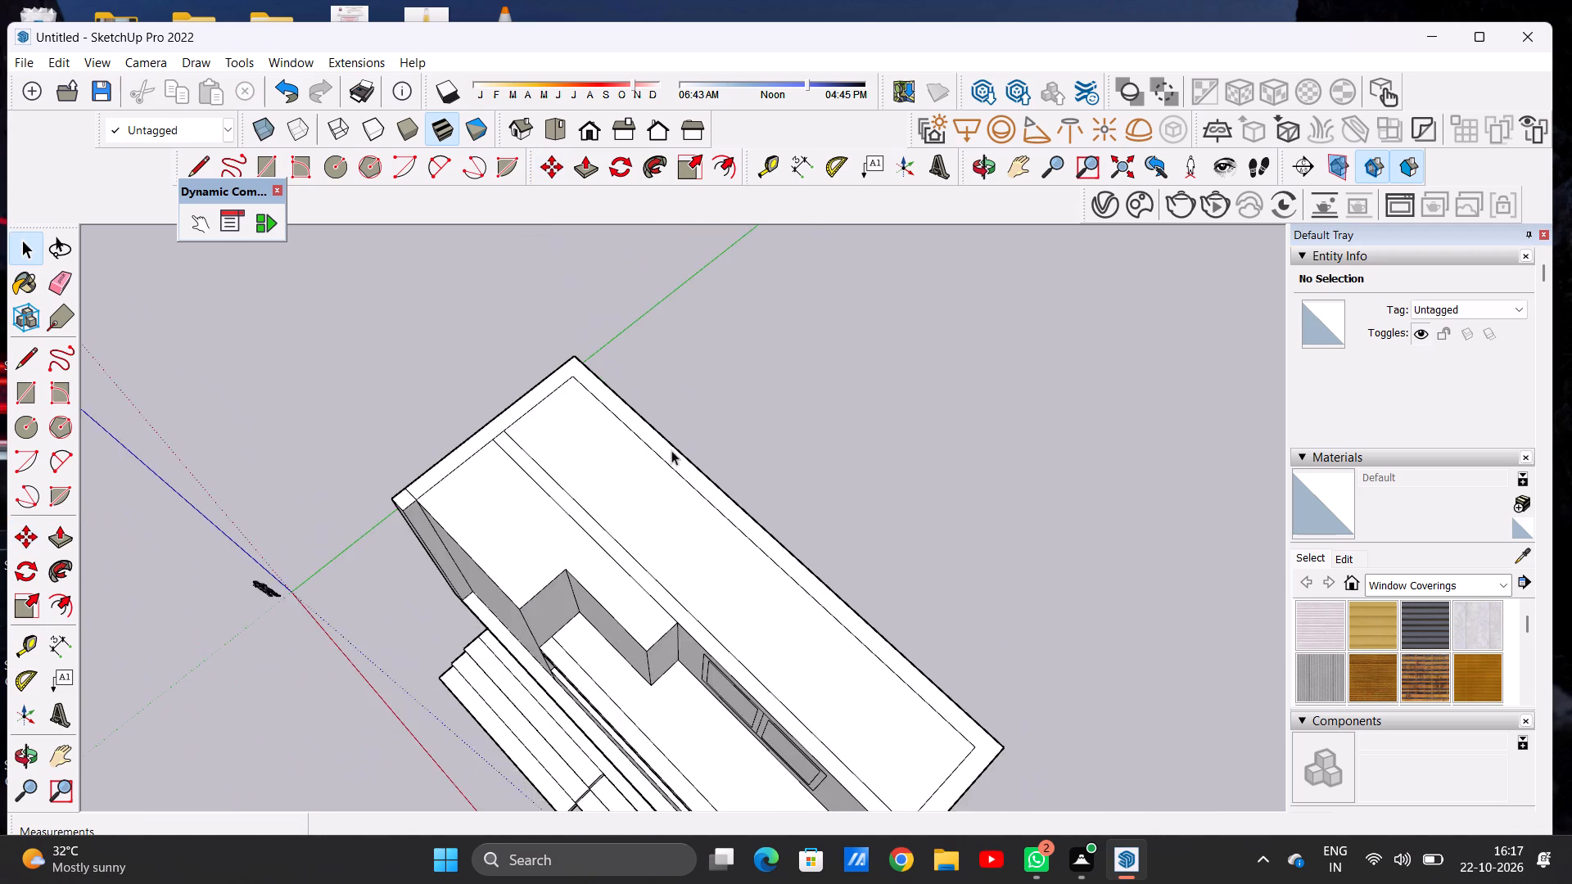
pyautogui.scroll(-9, 671, 450)
pyautogui.moveTo(632, 514); pyautogui.dragTo(840, 336, button='middle')
pyautogui.scroll(4, 620, 524)
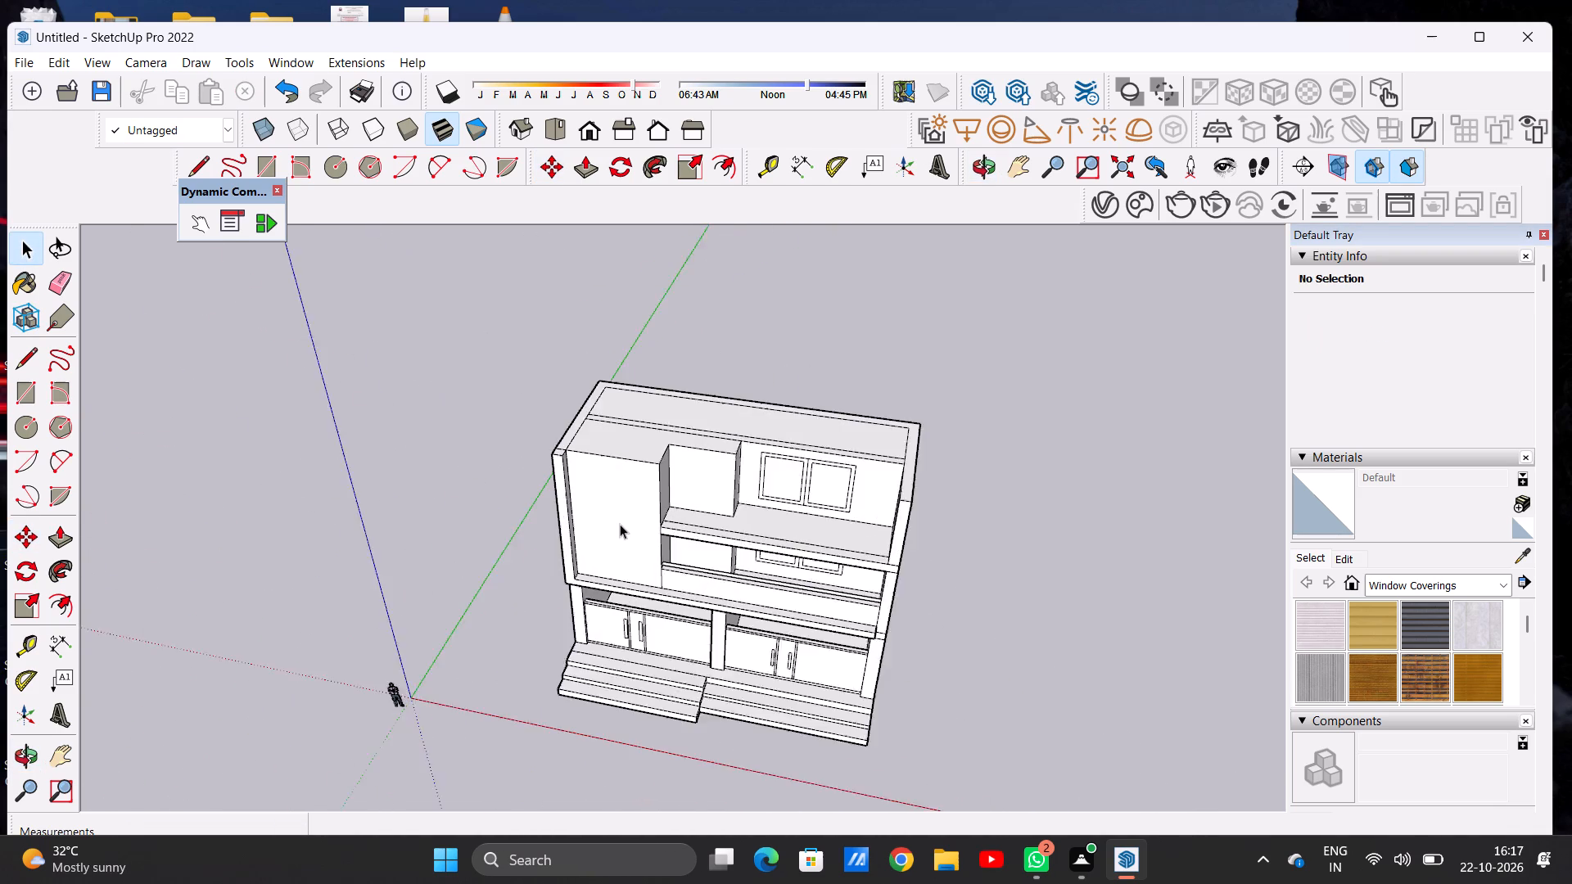
pyautogui.scroll(3, 620, 524)
pyautogui.scroll(5, 641, 448)
pyautogui.scroll(-3, 798, 552)
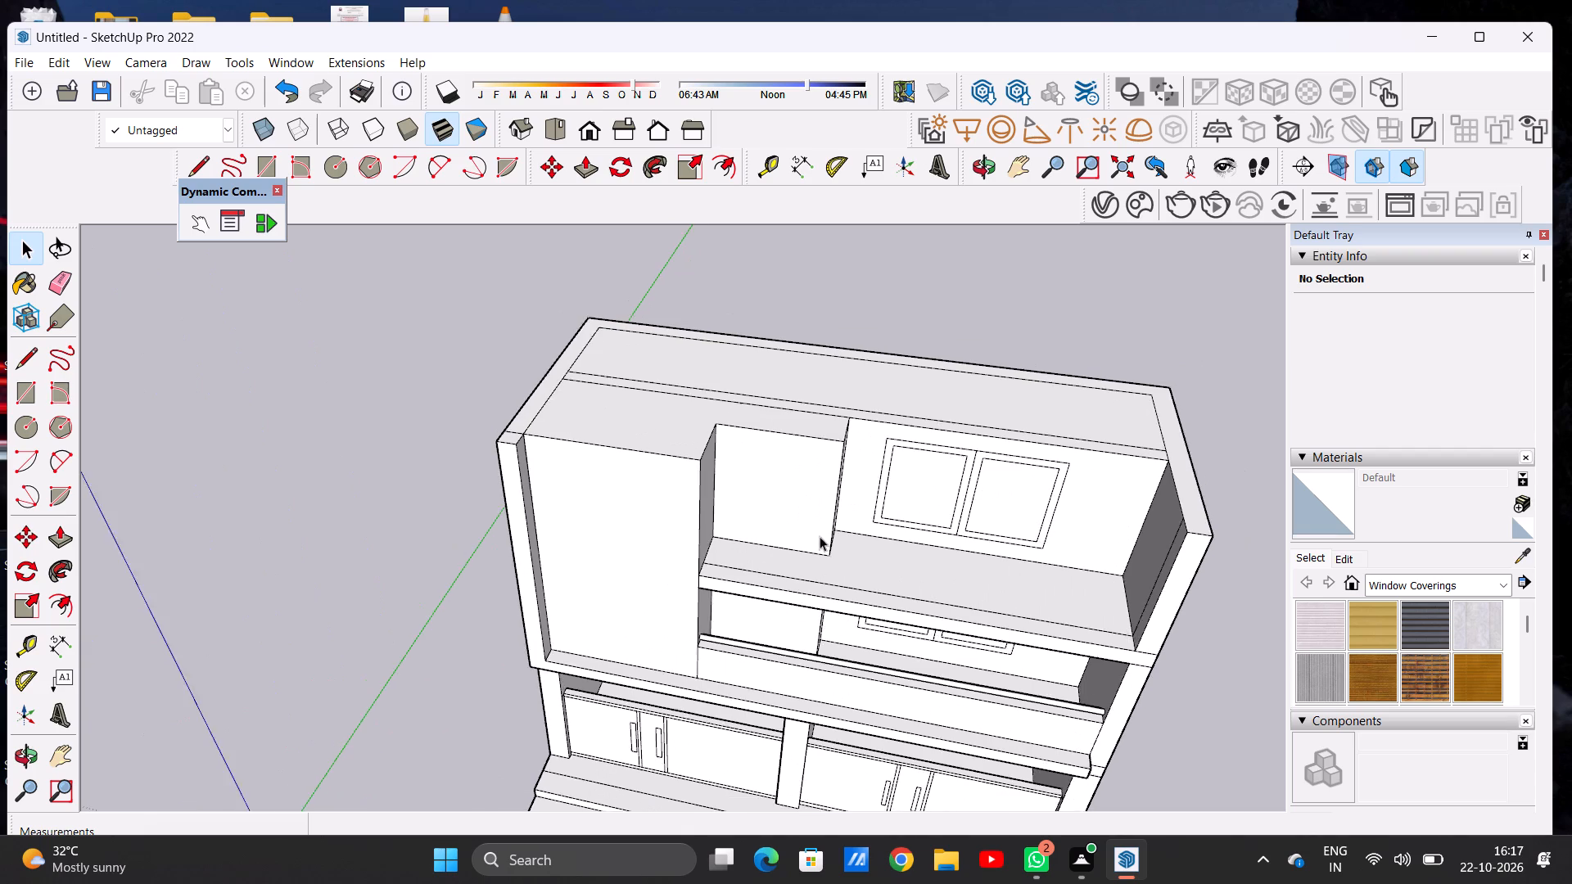
# Raise the rear roof face behind the top storey's window wall by about 1' 3" to form a slab.
pyautogui.scroll(-2, 820, 536)
pyautogui.moveTo(890, 459); pyautogui.dragTo(688, 422, button='middle')
pyautogui.scroll(5, 992, 505)
pyautogui.press('p')
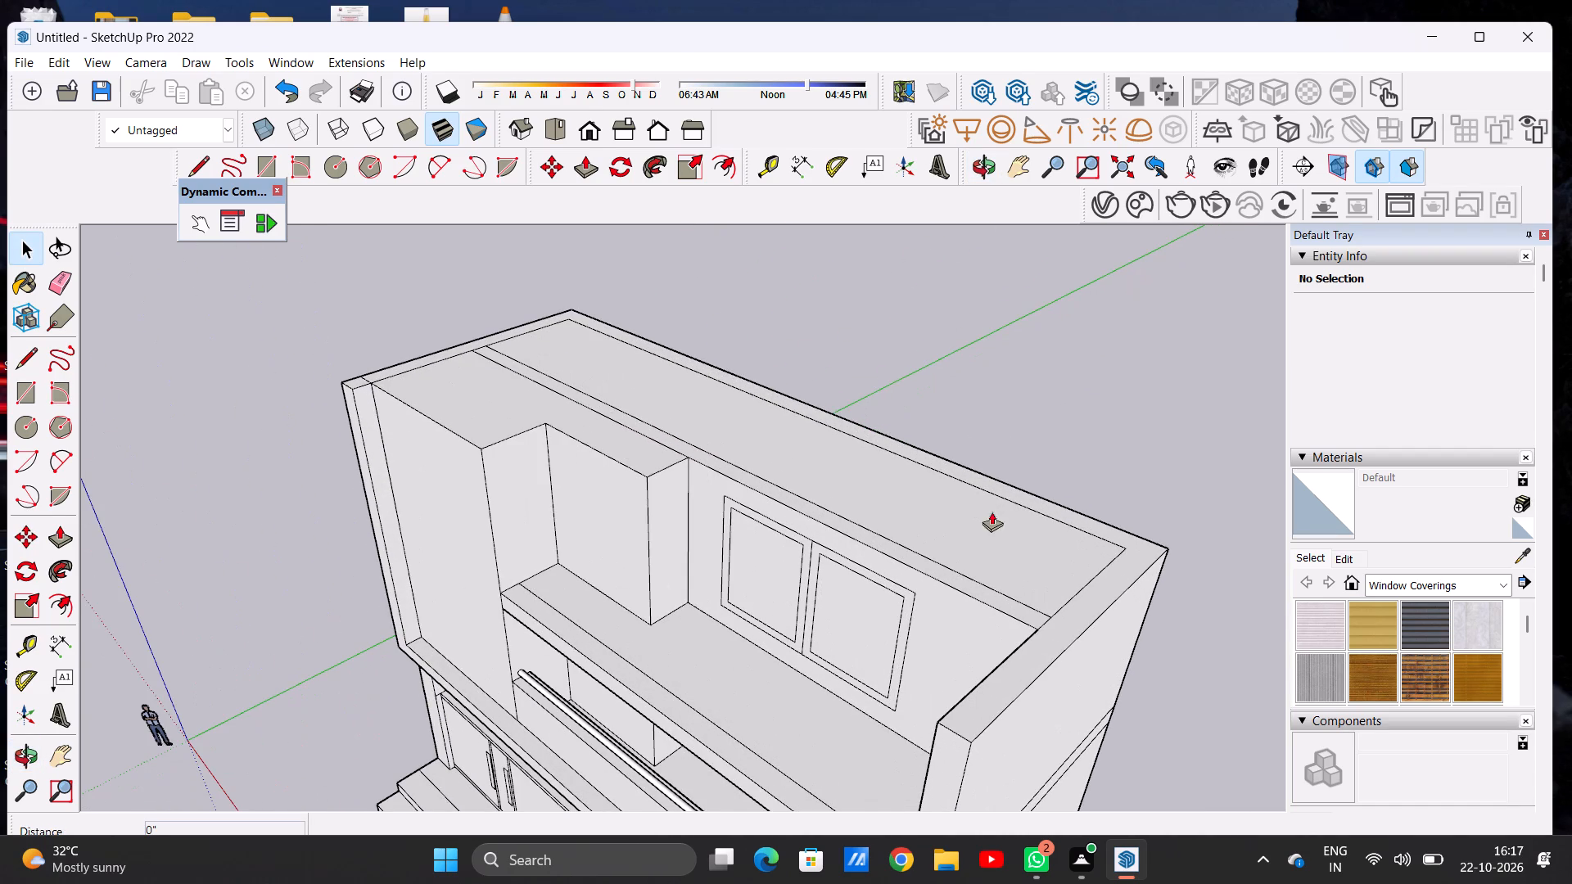
pyautogui.click(995, 539)
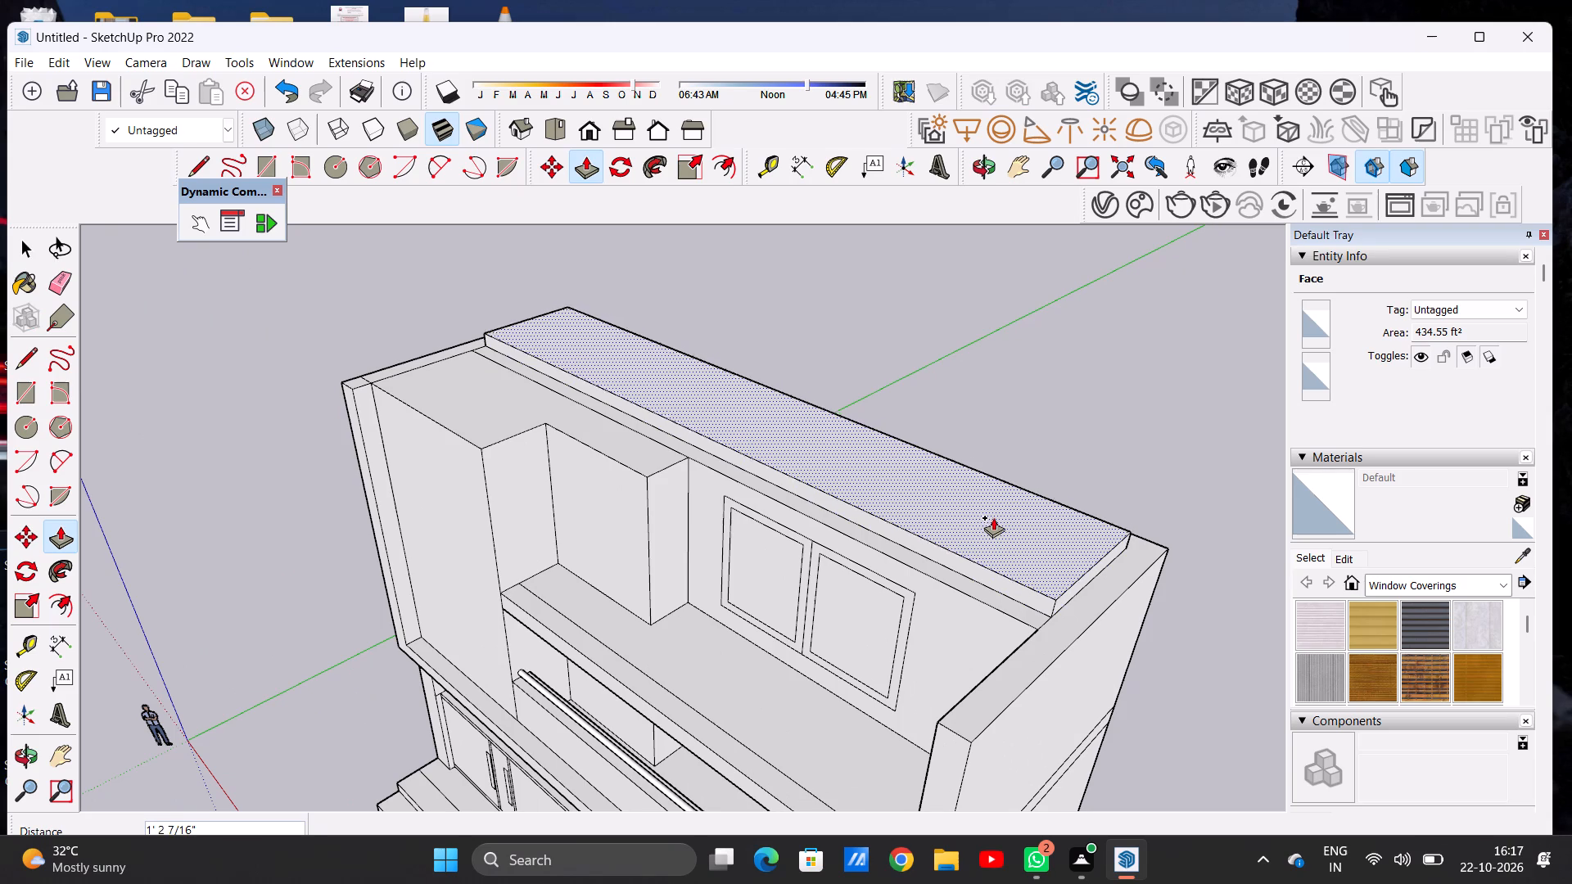
pyautogui.click(995, 519)
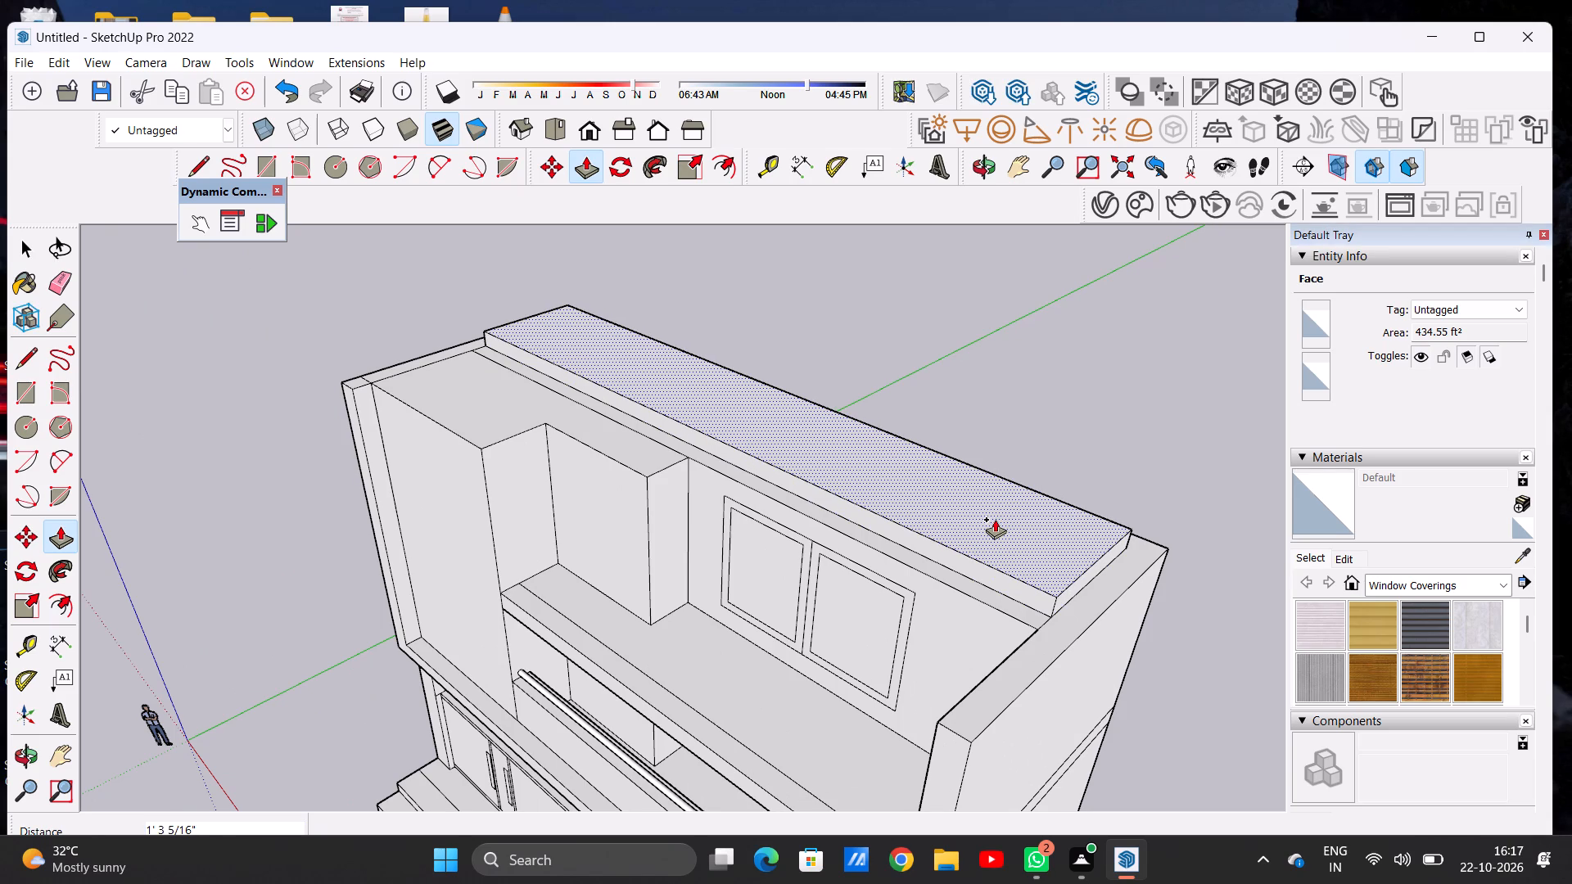
pyautogui.press('space')
# Extend the roof slab's front edge forward about 10' 5" to the front of the side walls, covering the top storey.
pyautogui.write('P')
pyautogui.click(1039, 591)
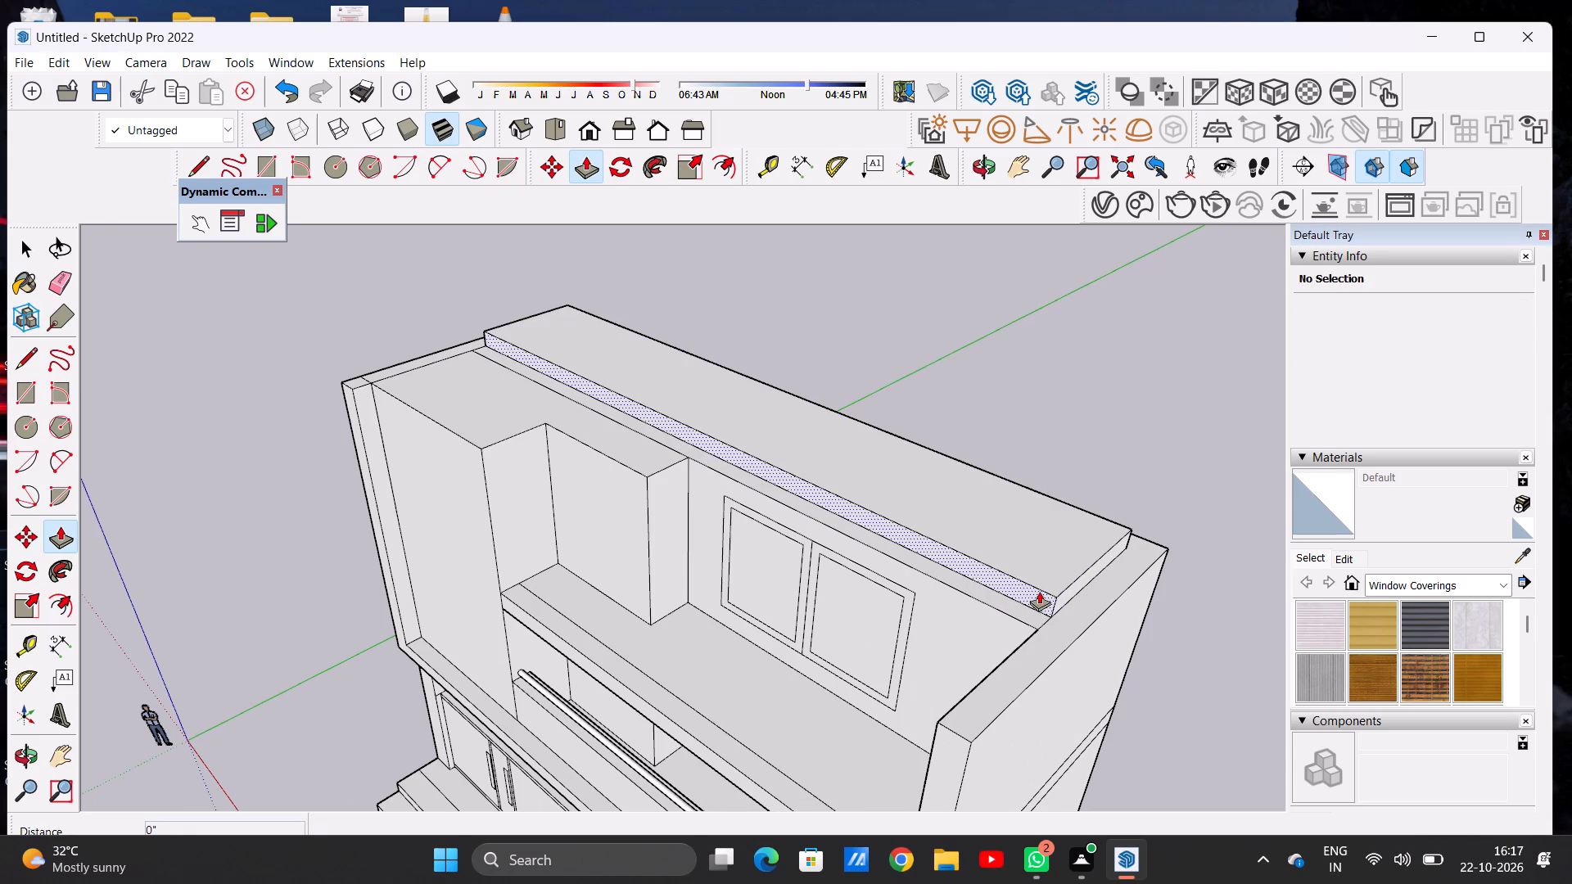
pyautogui.scroll(-5, 958, 634)
pyautogui.scroll(-1, 938, 706)
pyautogui.scroll(10, 938, 706)
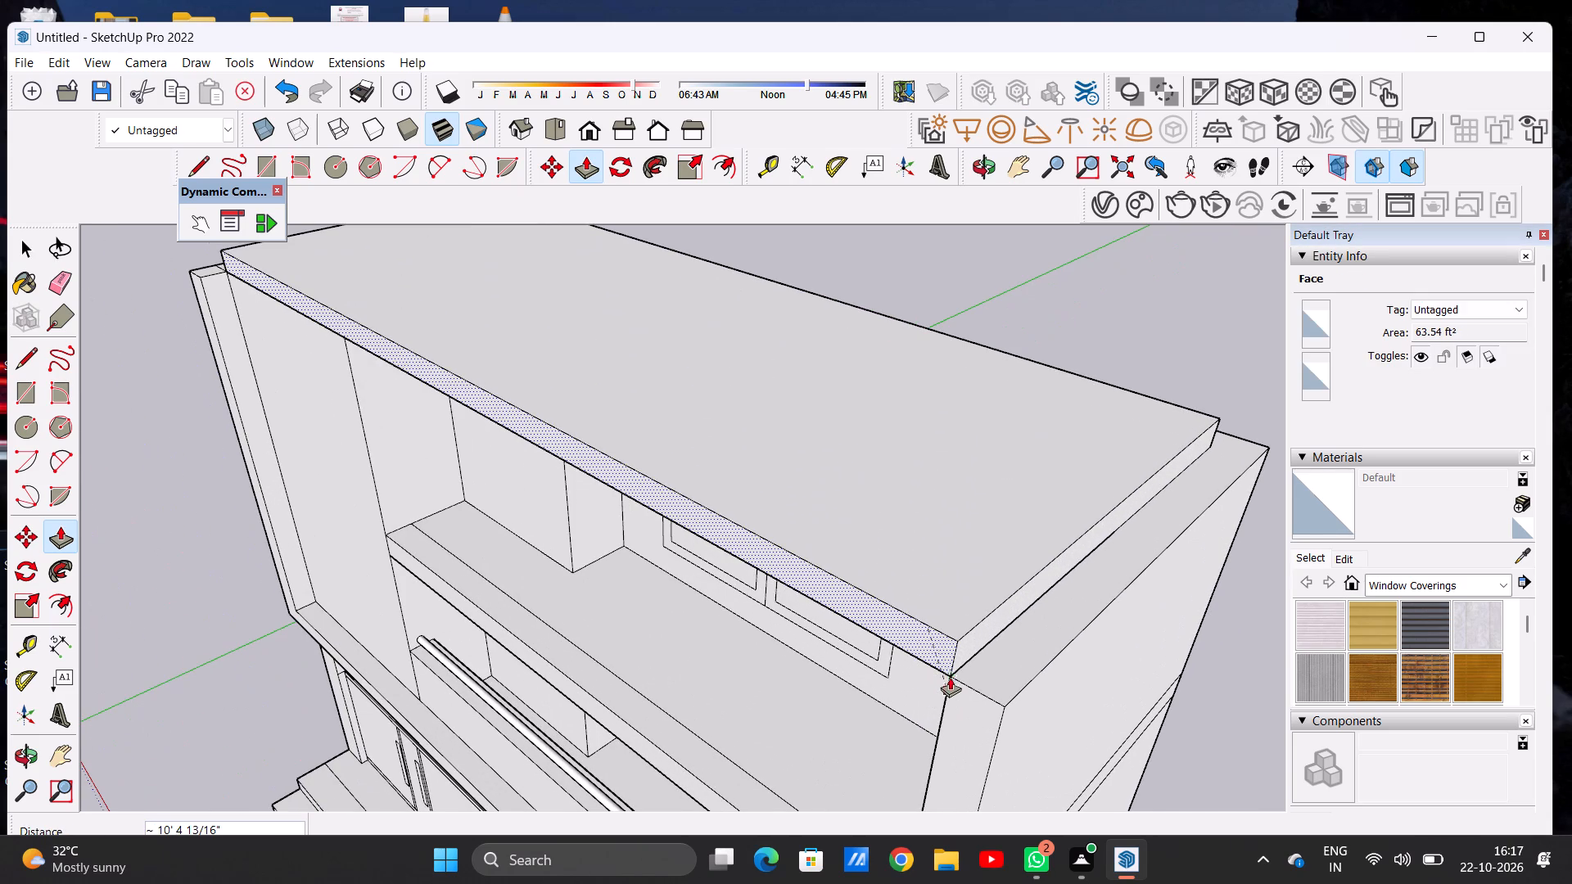
pyautogui.click(950, 674)
pyautogui.scroll(-7, 947, 658)
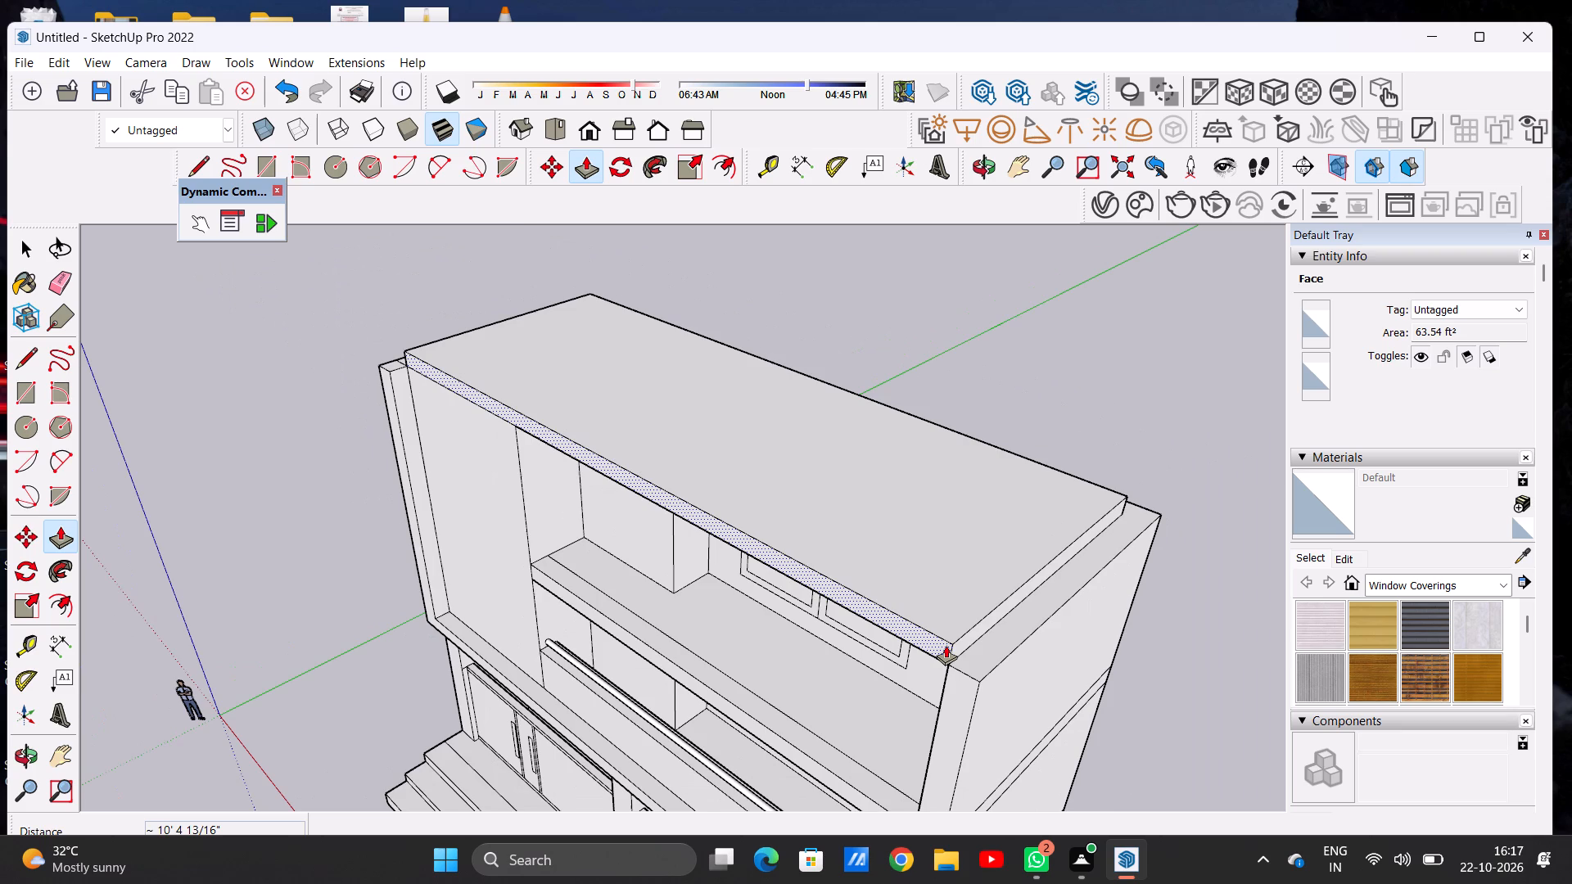
pyautogui.press('space')
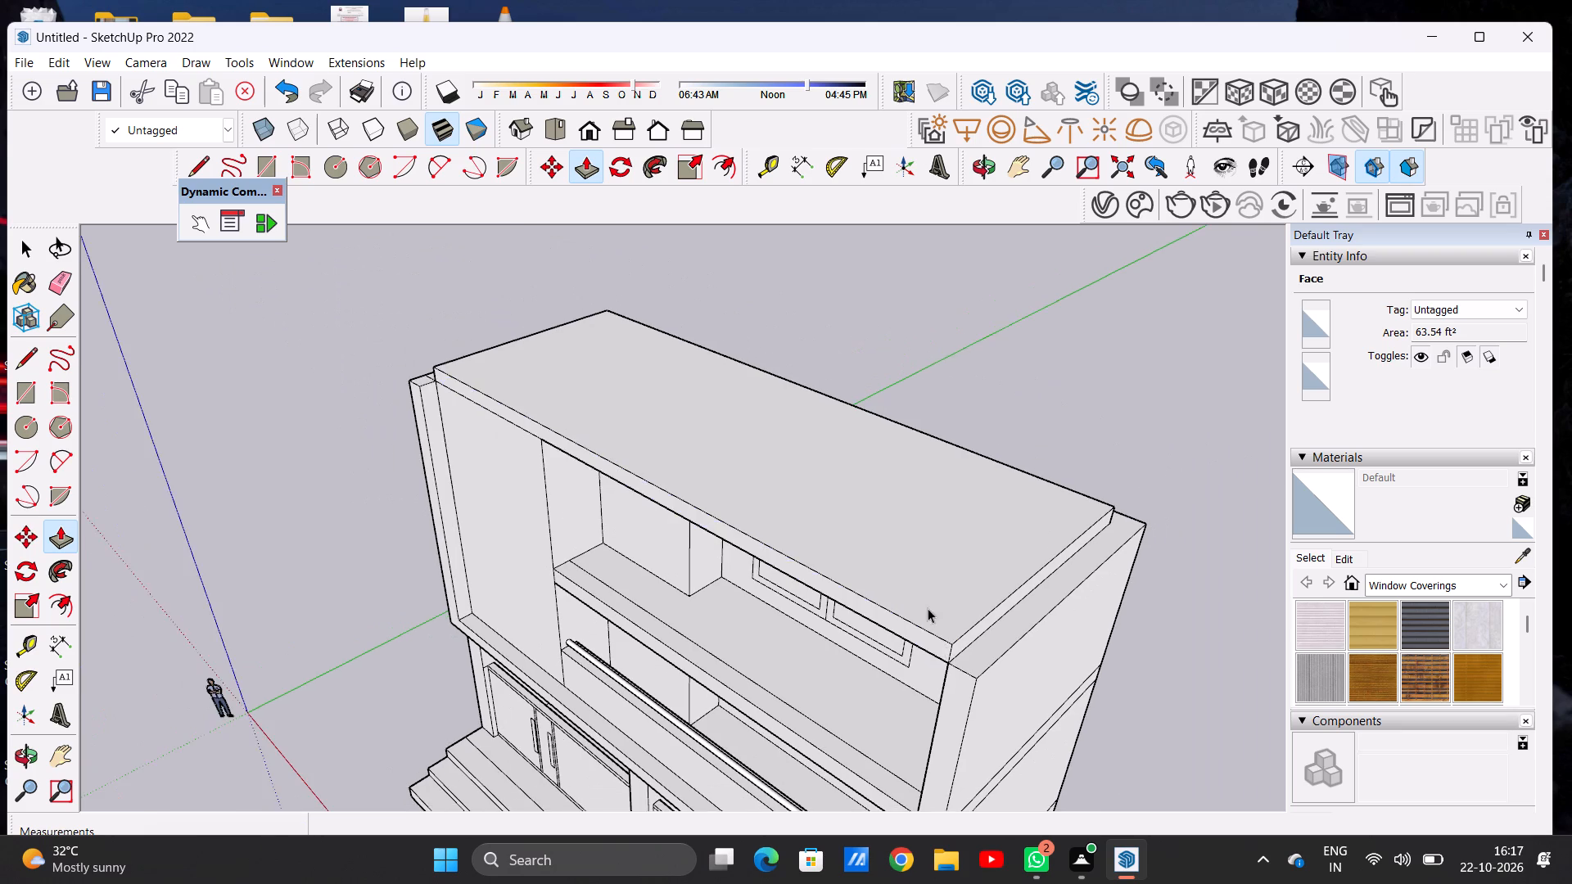
# Examine the extended roof slab and the upper storeys from the front and above.
pyautogui.scroll(-7, 924, 585)
pyautogui.moveTo(806, 617); pyautogui.dragTo(1076, 549, button='middle')
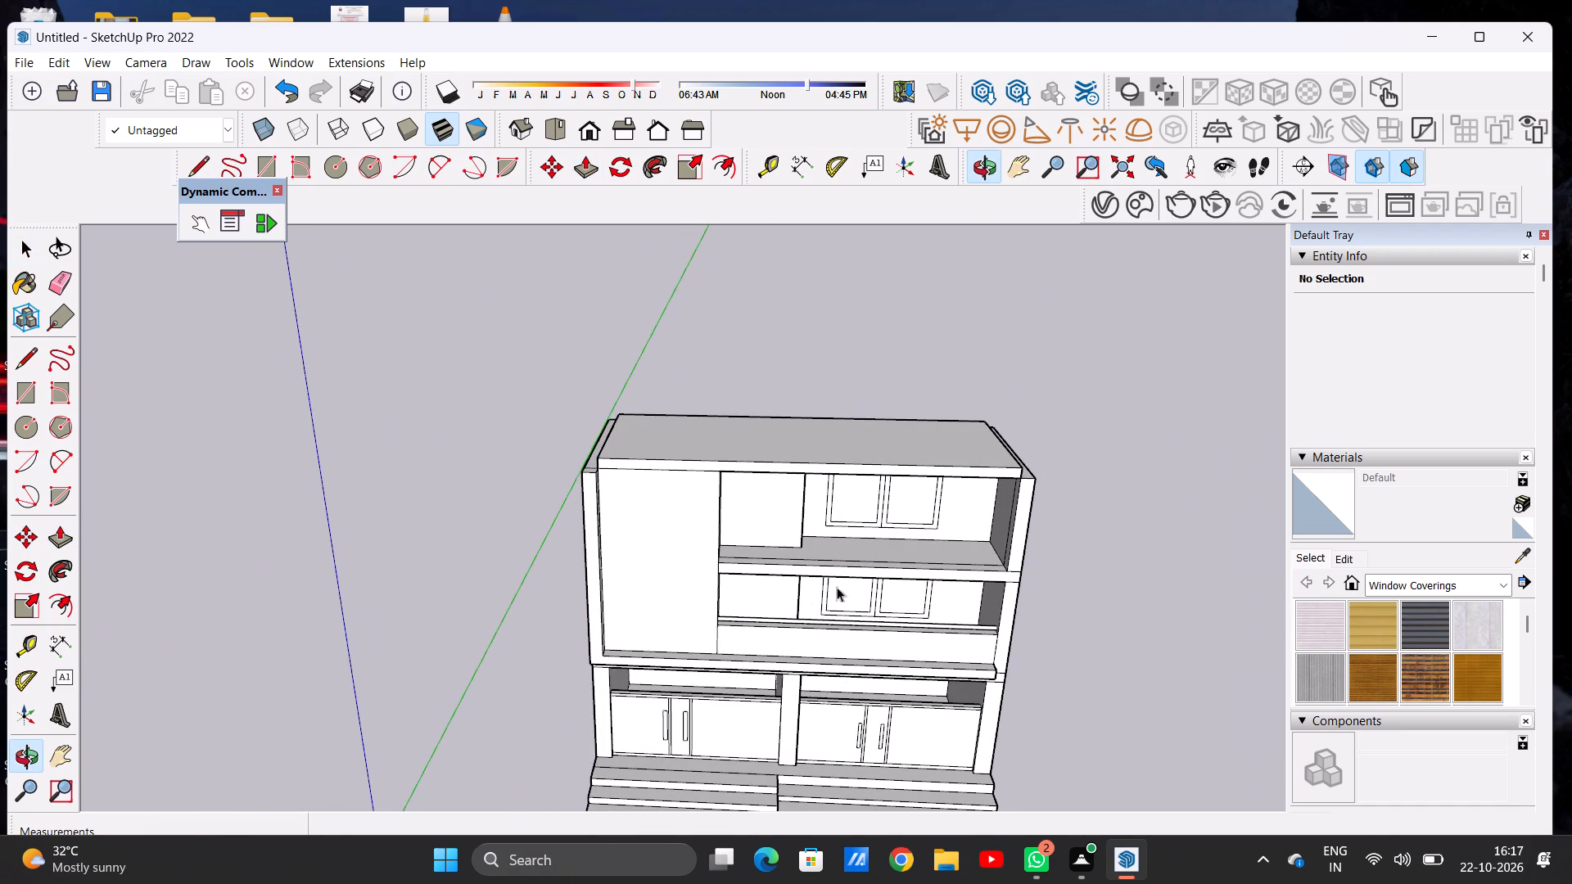
pyautogui.scroll(4, 961, 545)
pyautogui.scroll(-1, 961, 545)
pyautogui.scroll(1, 961, 545)
pyautogui.moveTo(937, 579); pyautogui.dragTo(910, 630, button='middle')
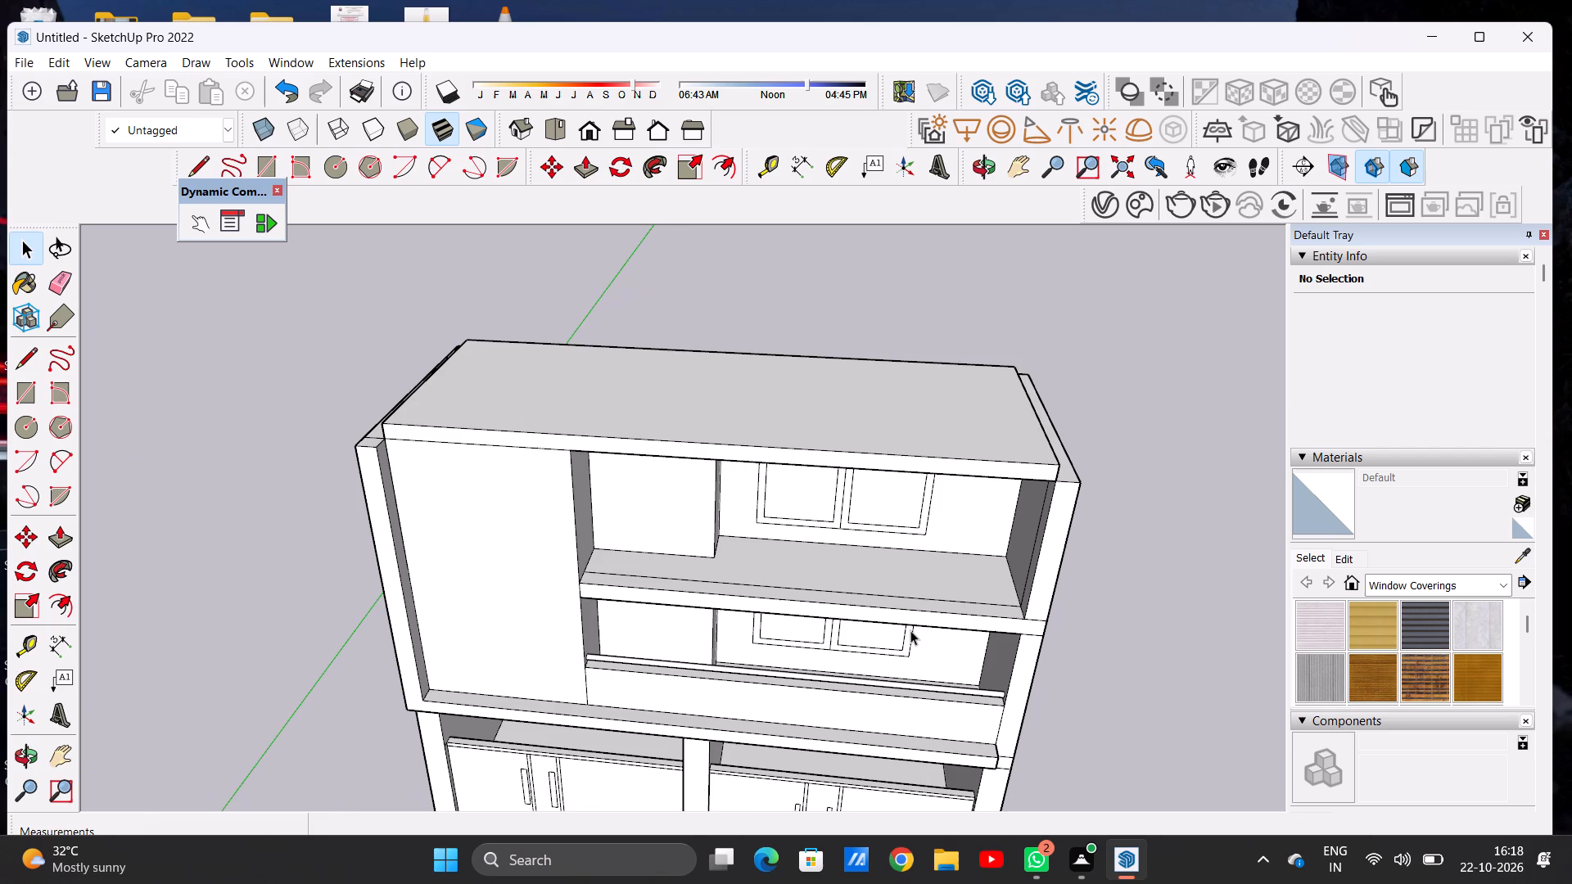
pyautogui.moveTo(910, 630); pyautogui.dragTo(930, 533, button='middle')
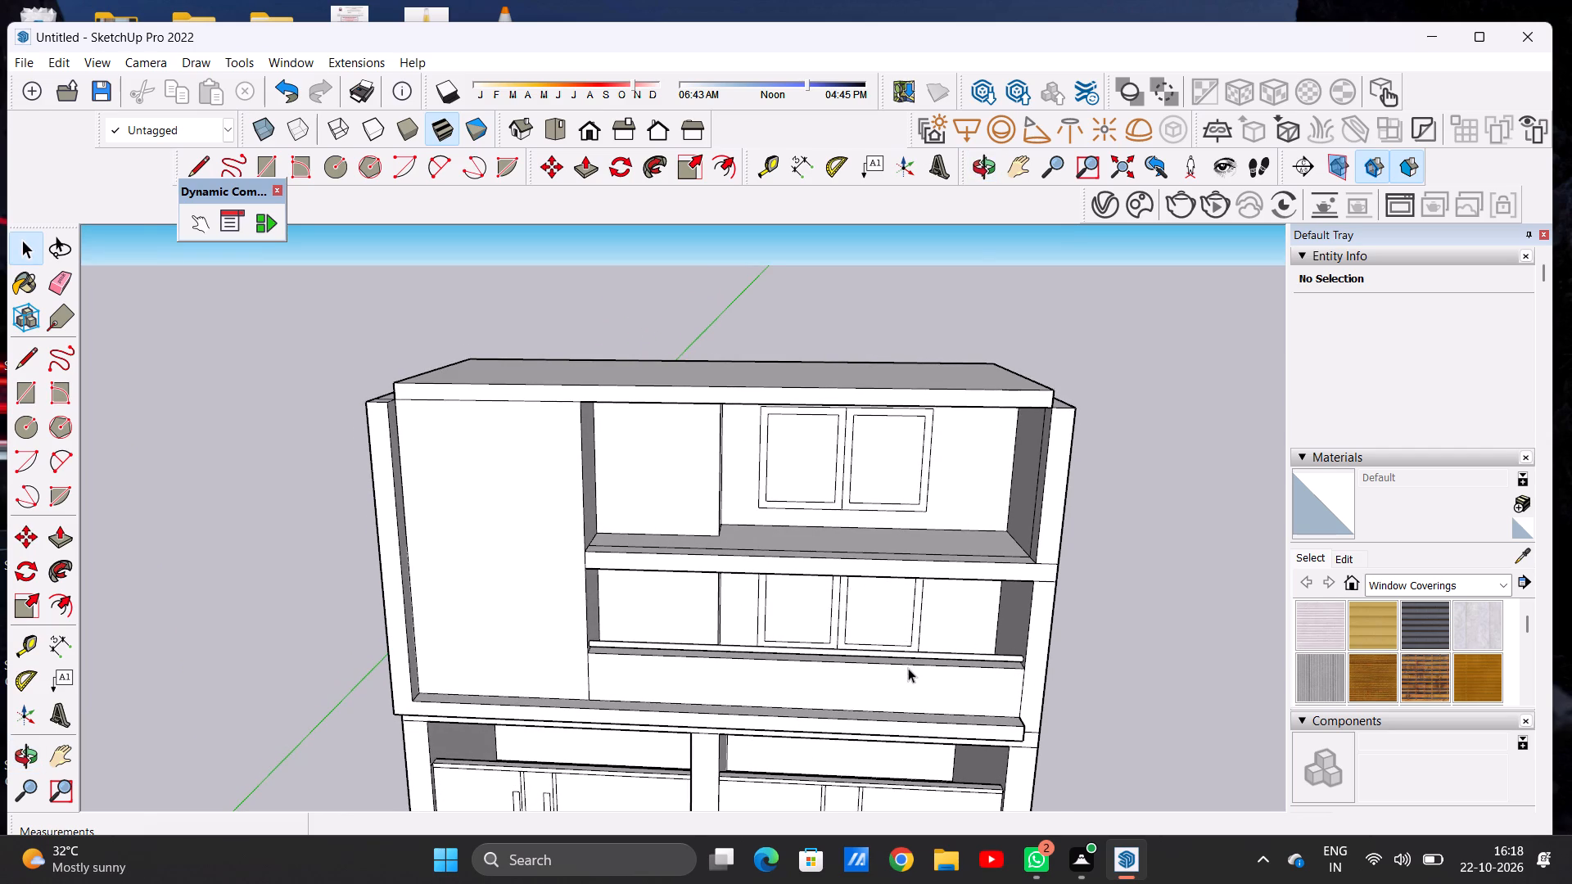
pyautogui.scroll(-5, 908, 668)
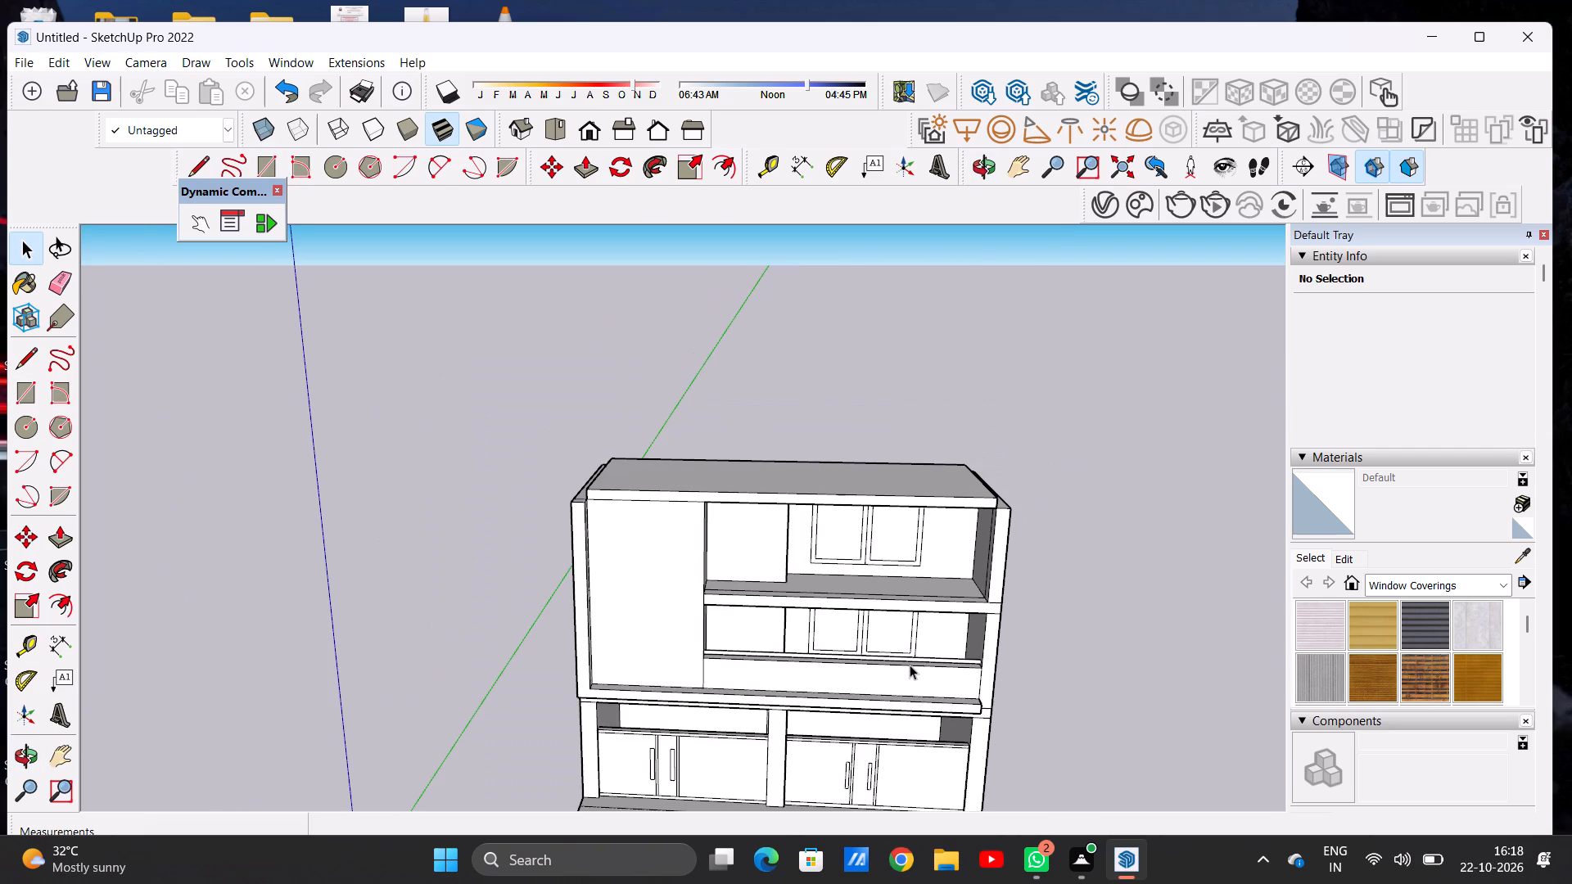
# Raise the narrow strip along the front edge of the top storey's floor by about 8 1/4".
pyautogui.scroll(3, 937, 600)
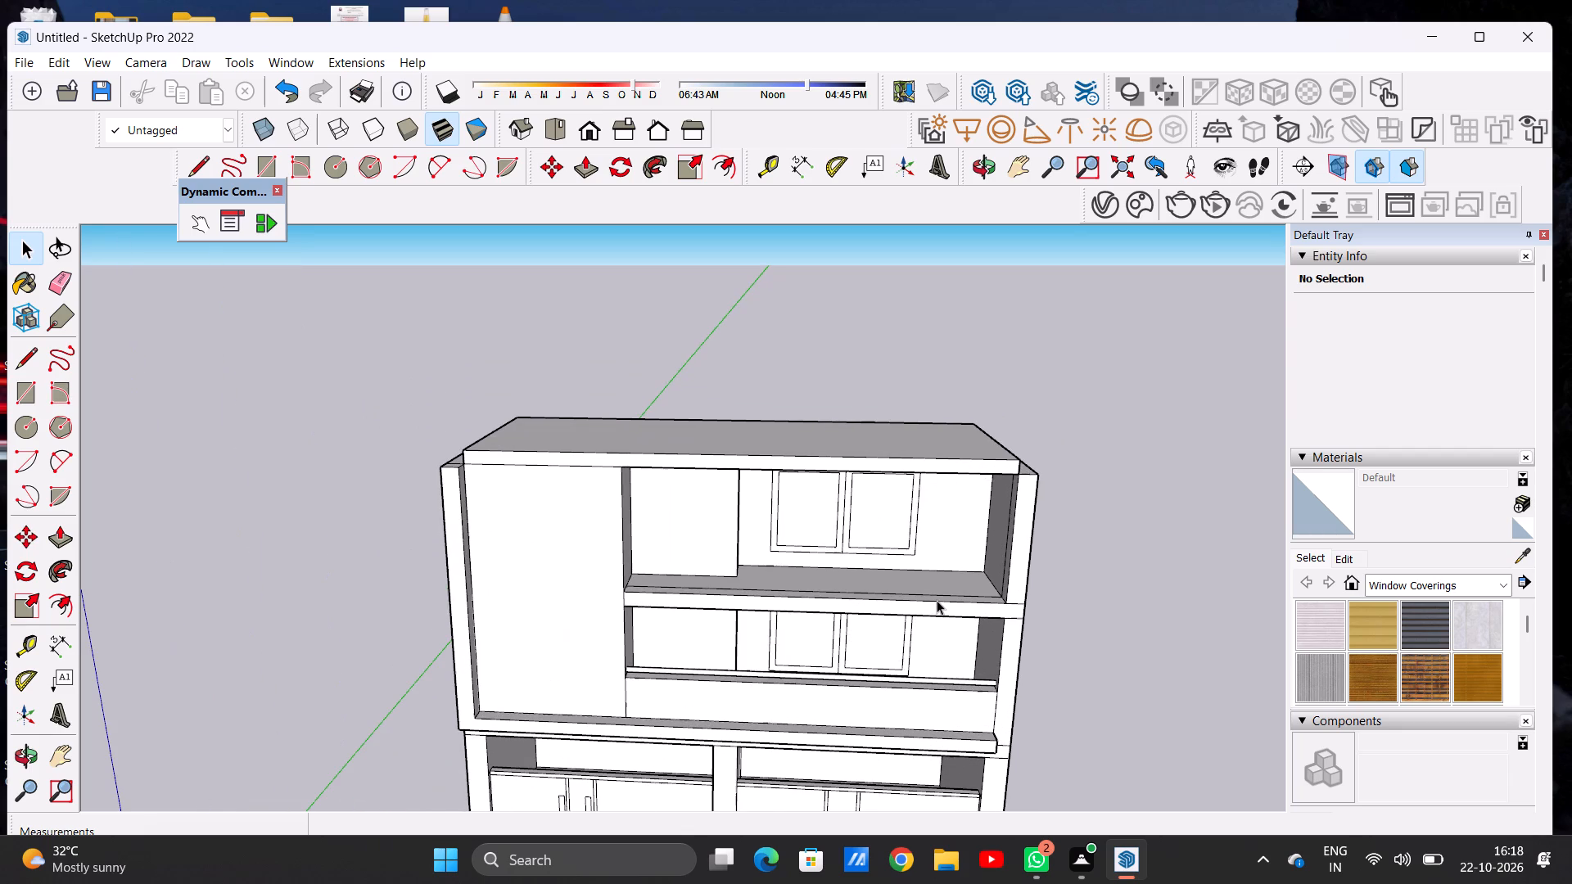
pyautogui.scroll(2, 937, 585)
pyautogui.press('p')
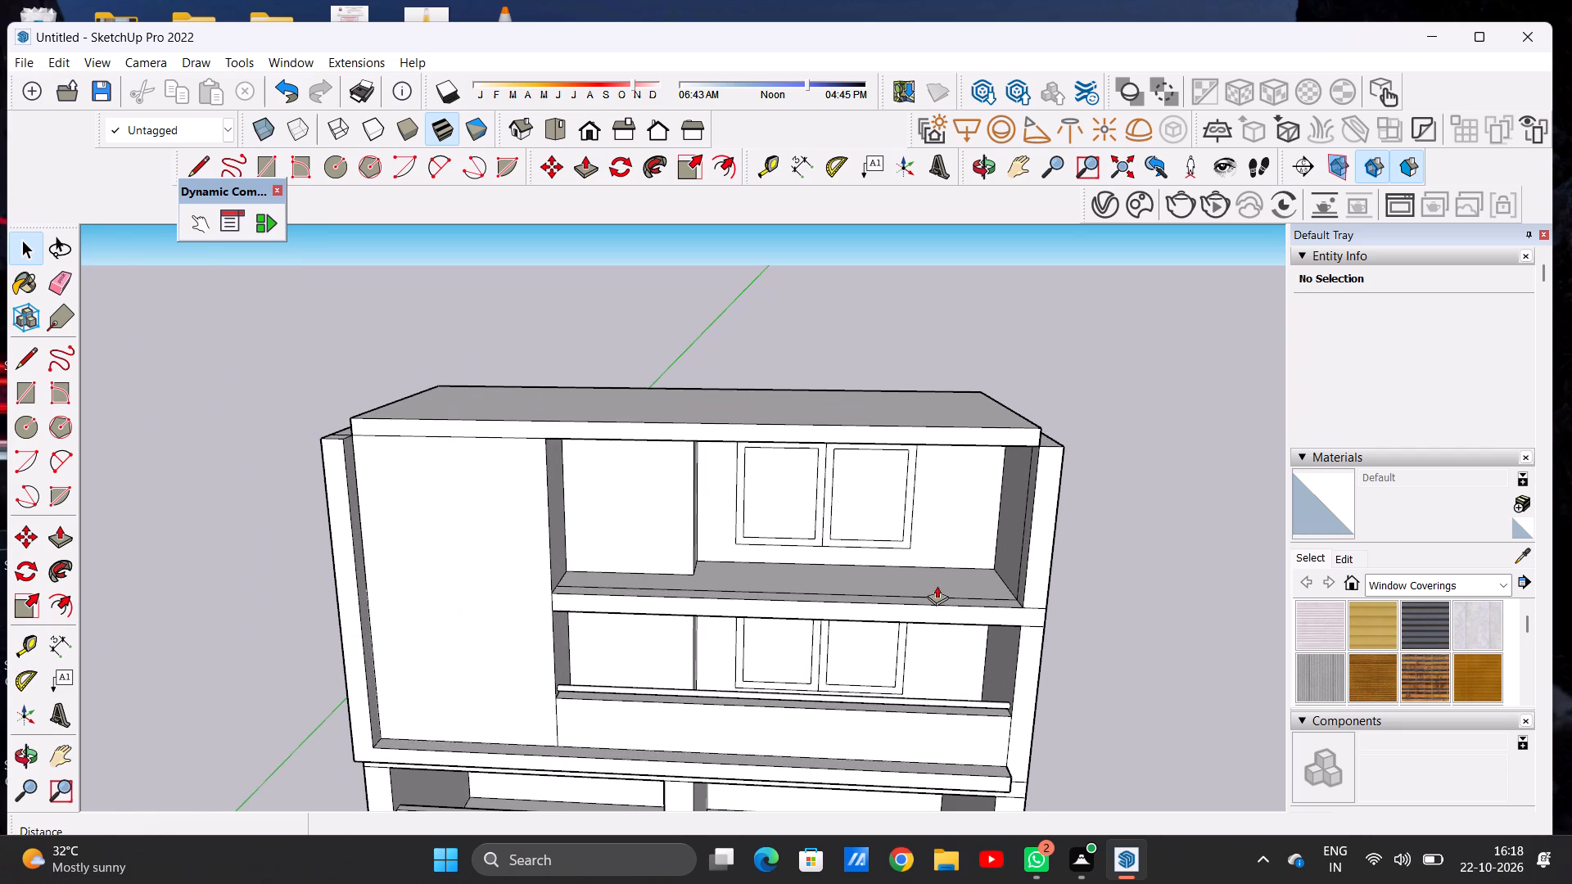
pyautogui.scroll(11, 977, 589)
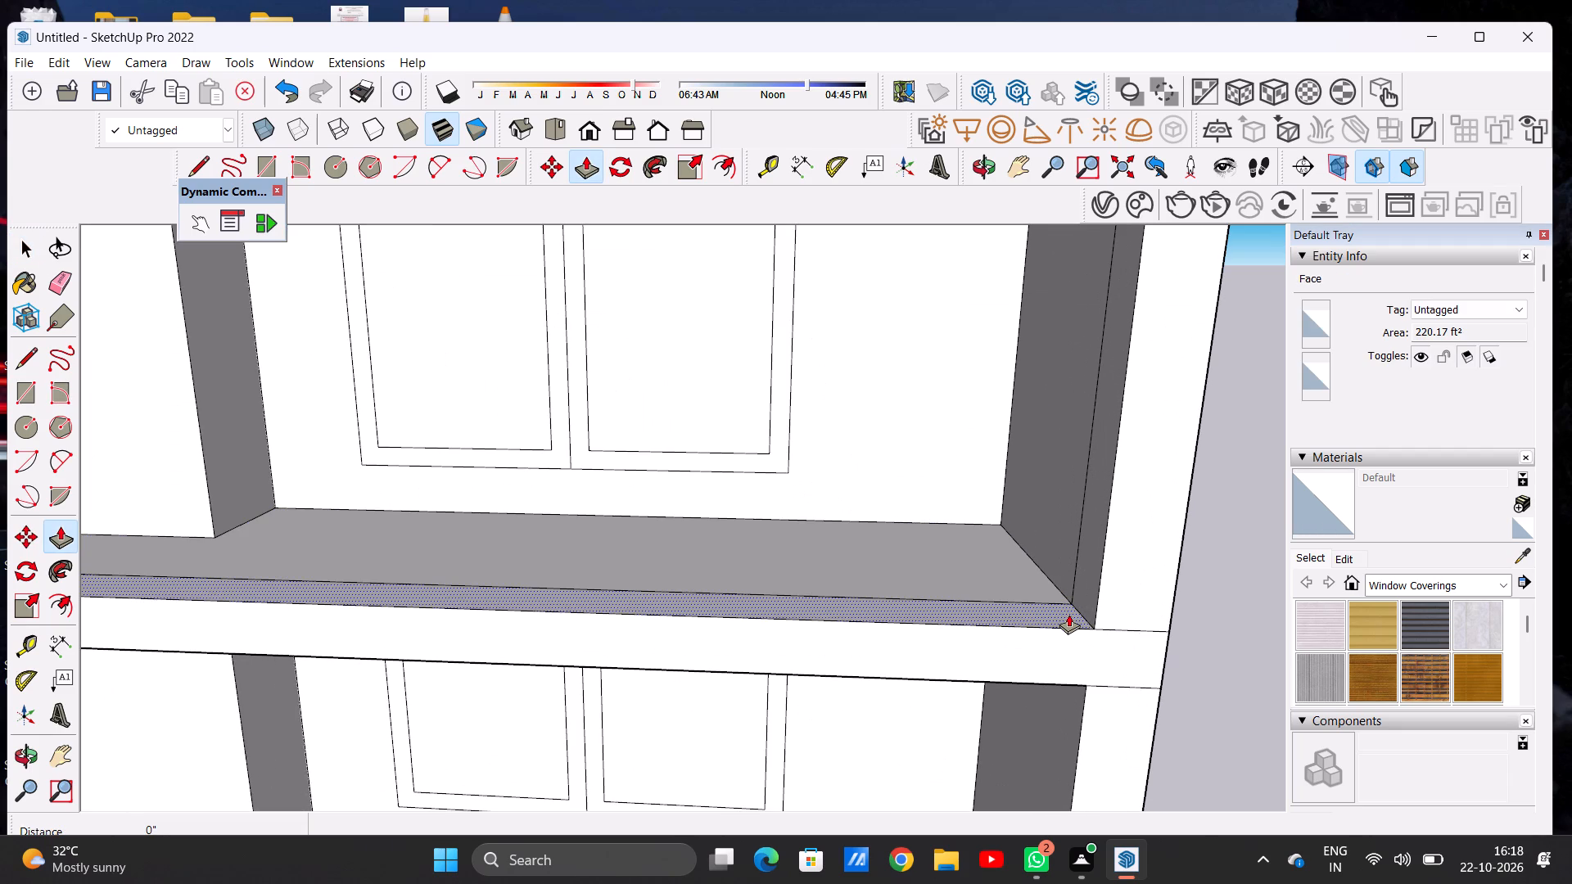
pyautogui.click(1068, 614)
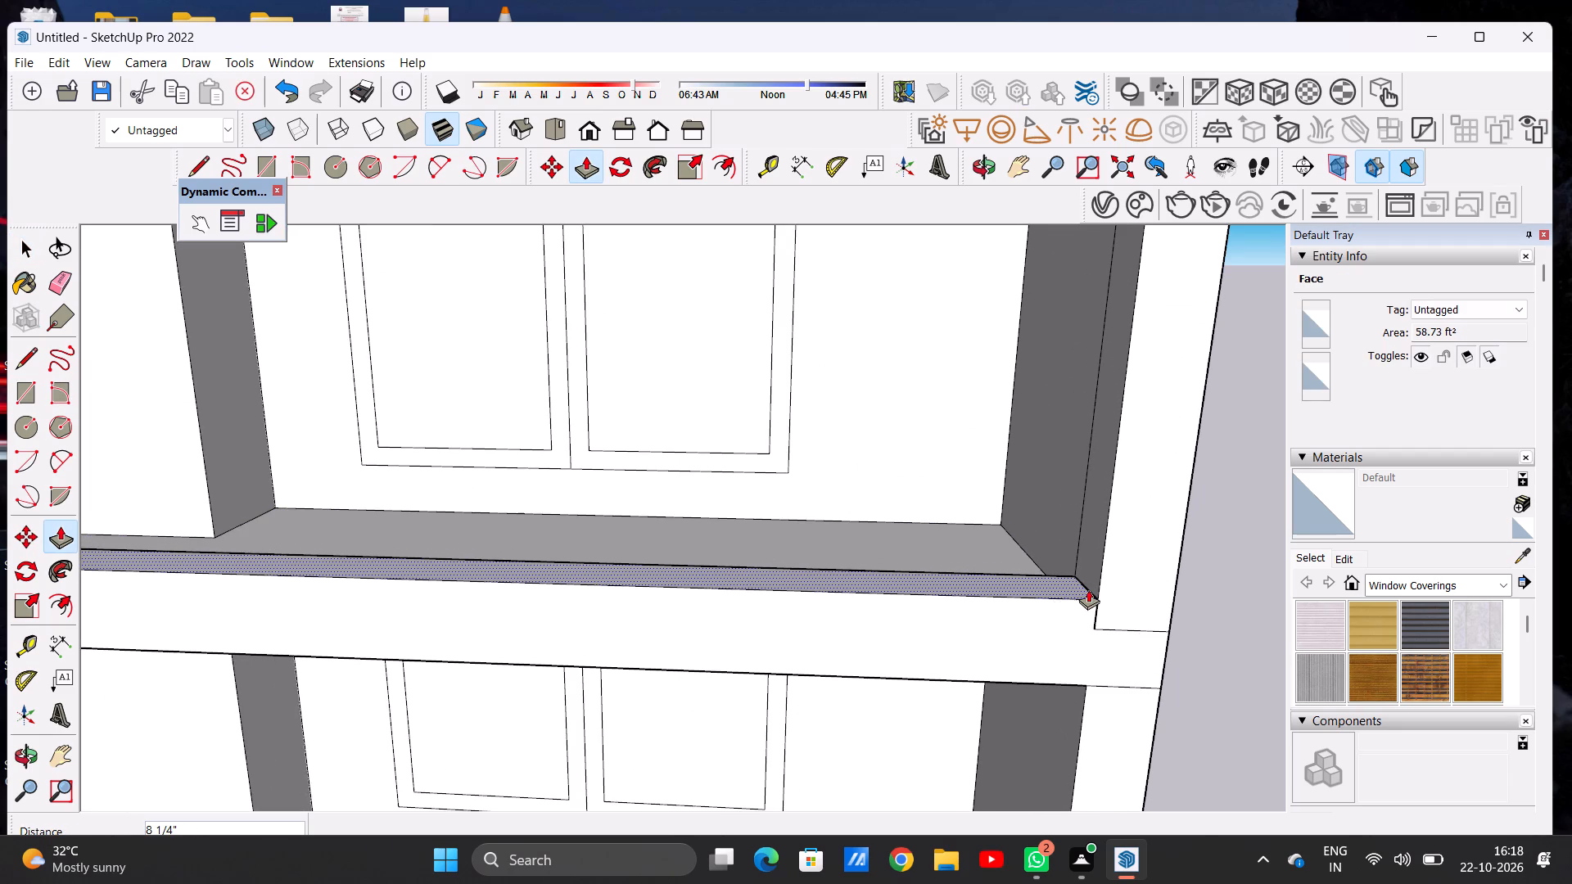
pyautogui.click(1088, 589)
pyautogui.press('space')
# Raise the top face of the long front ledge below the lower balcony by about 6".
pyautogui.scroll(-18, 996, 640)
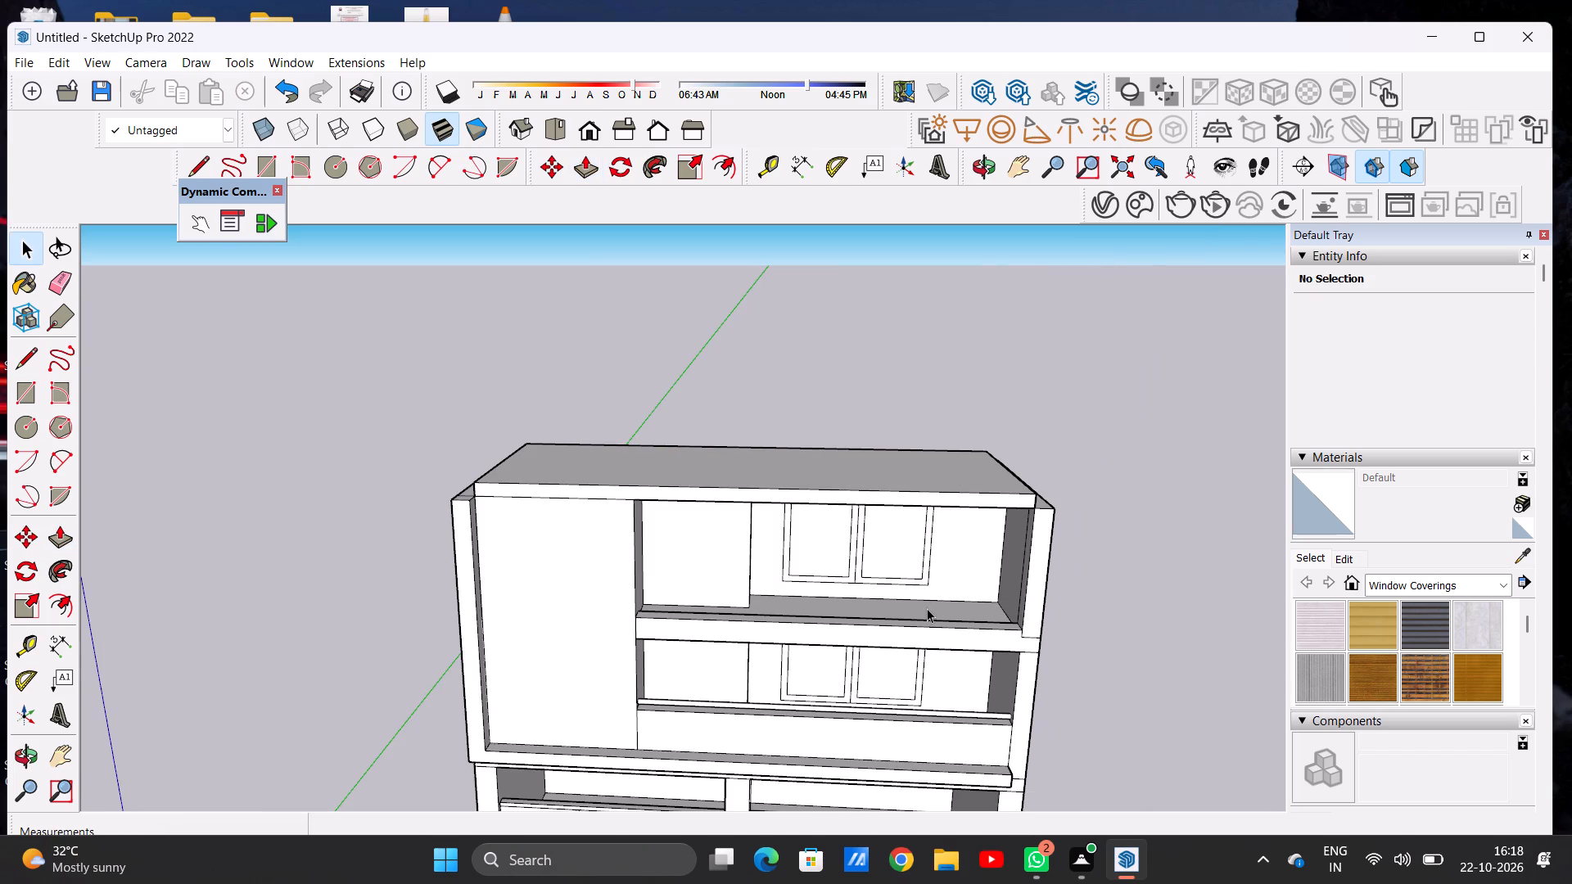
pyautogui.scroll(-5, 901, 589)
pyautogui.scroll(10, 880, 700)
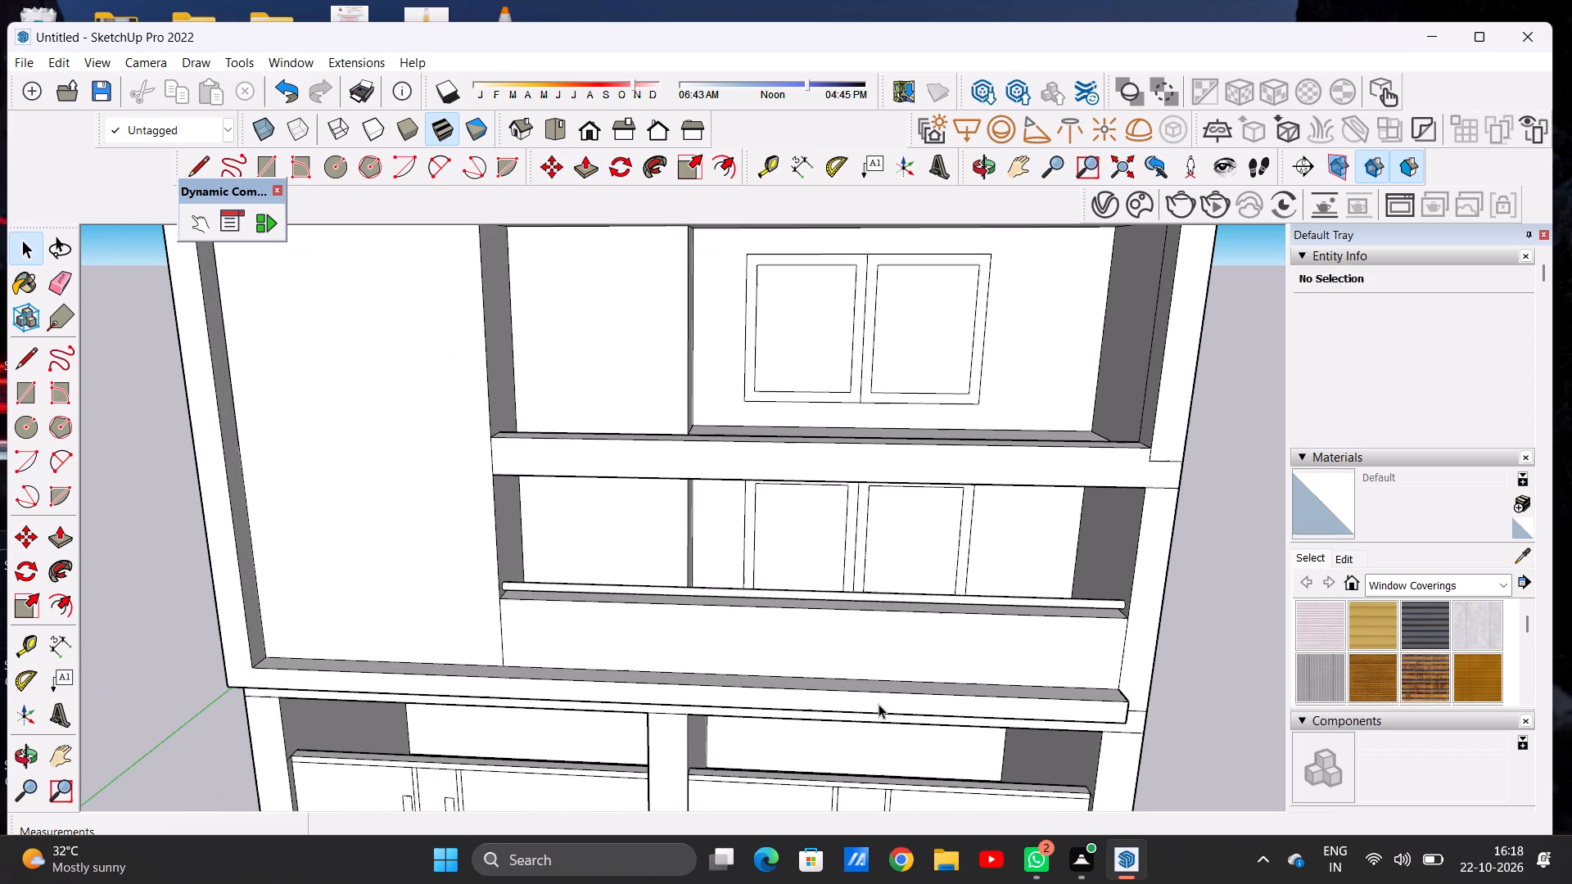
pyautogui.press('p')
pyautogui.scroll(5, 881, 695)
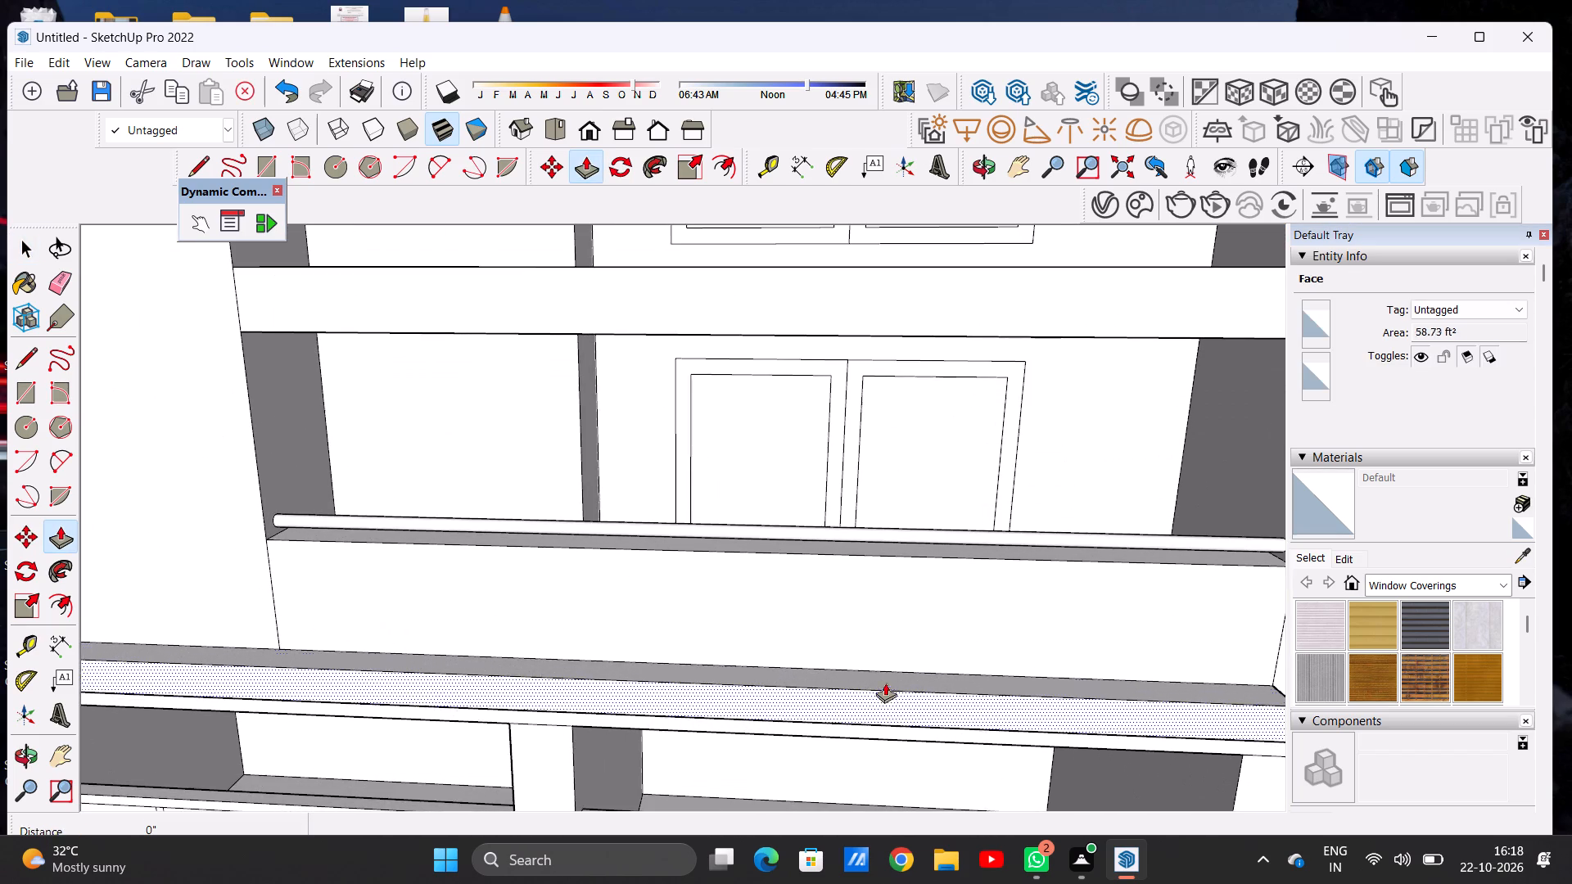
pyautogui.moveTo(897, 784); pyautogui.dragTo(908, 826, button='middle')
pyautogui.scroll(7, 920, 728)
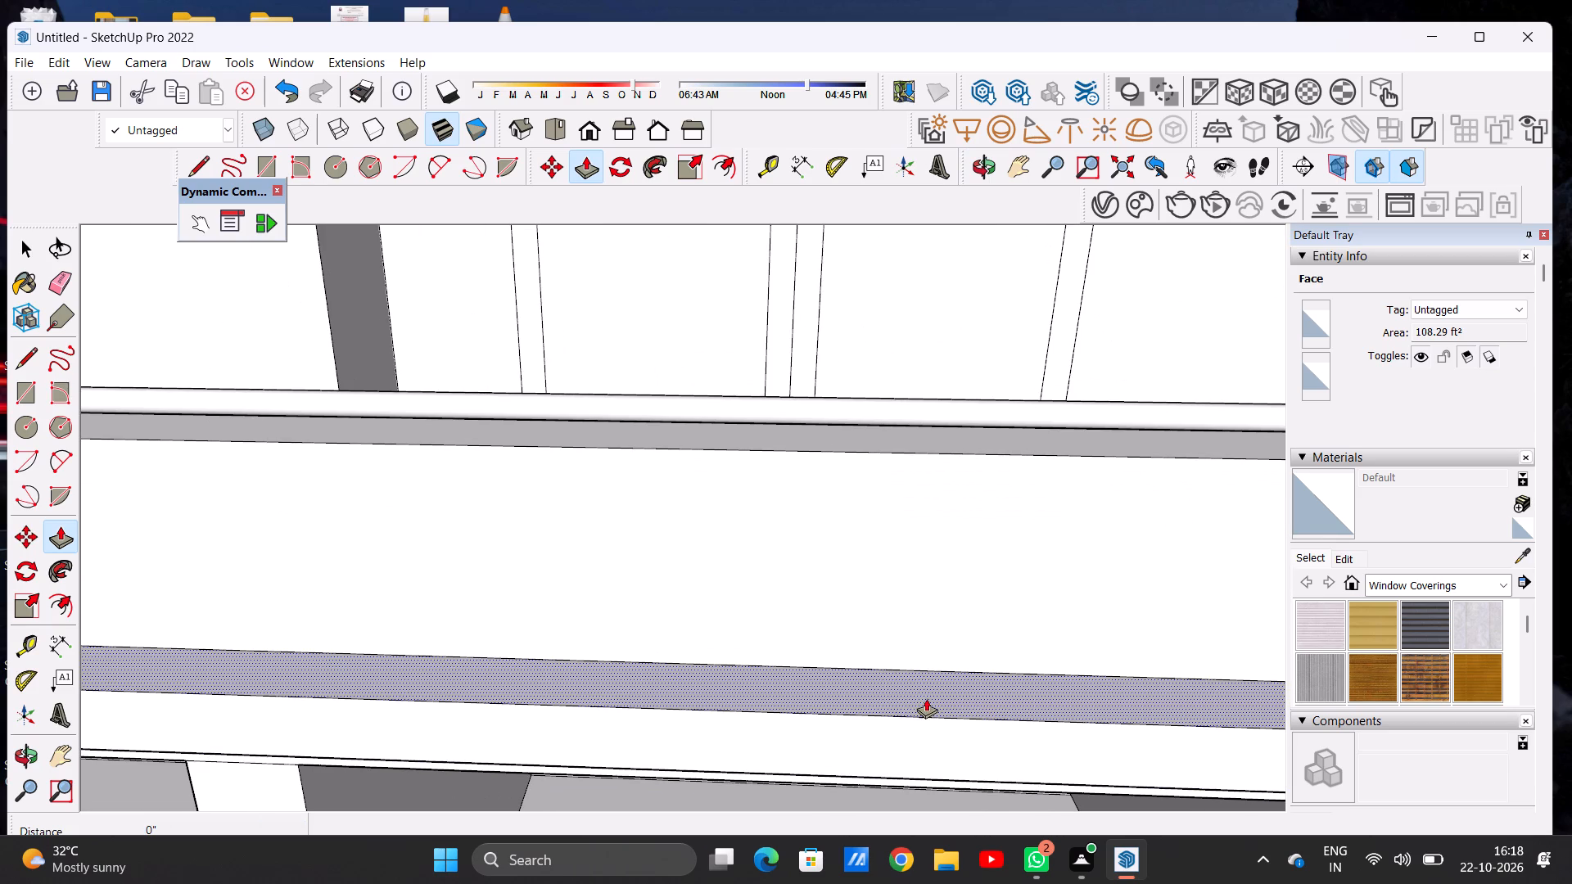
pyautogui.click(926, 698)
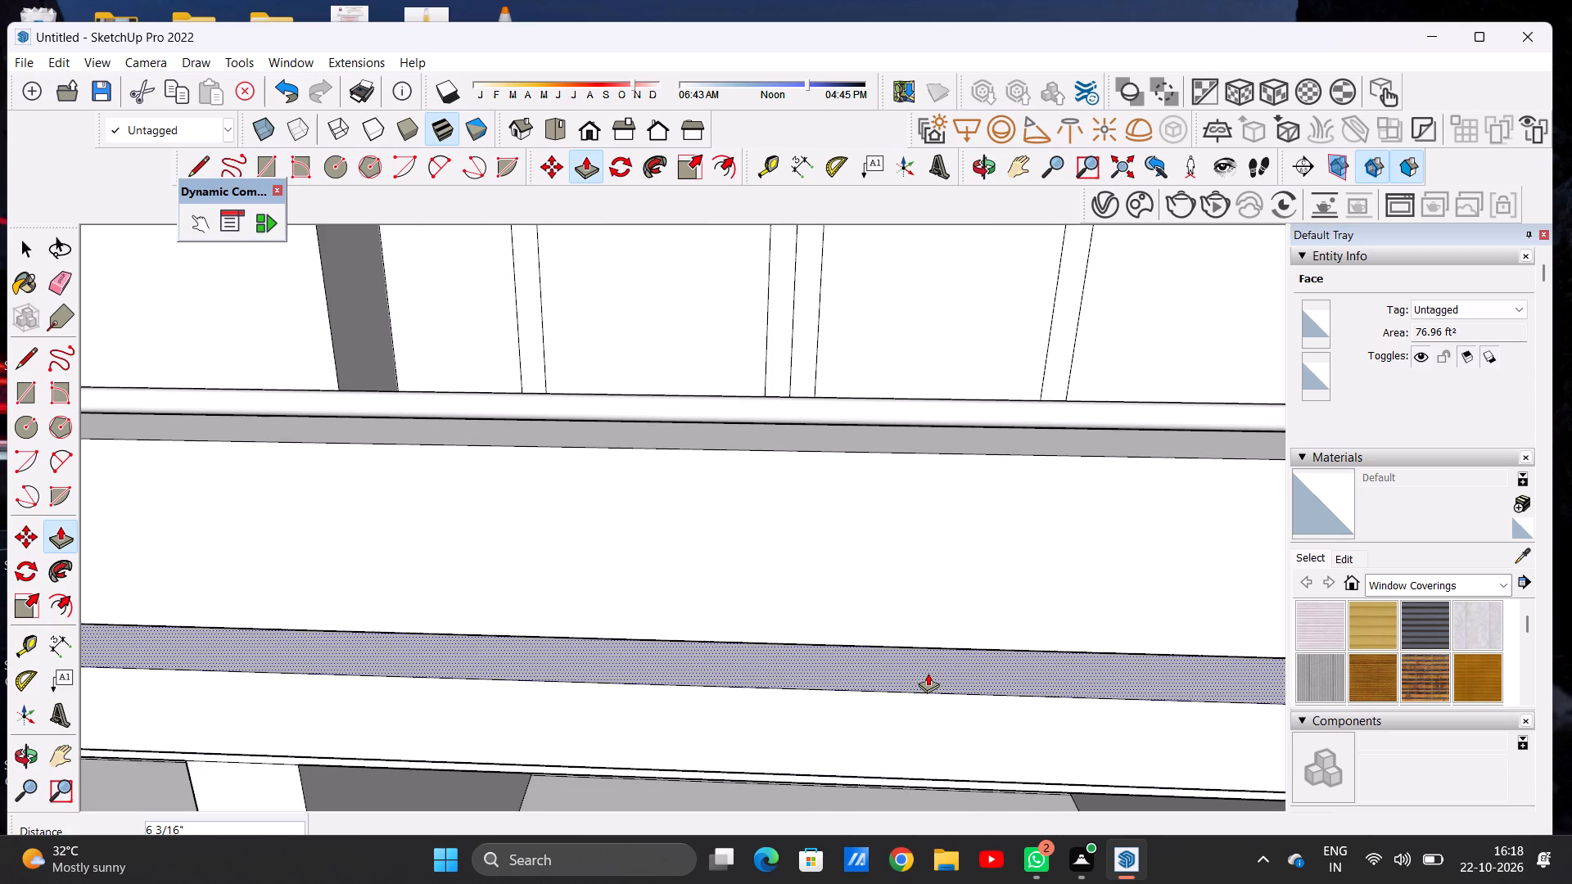
pyautogui.click(928, 673)
pyautogui.press('space')
# Raise the front strip of the top storey's floor by about 4' 2" to form a balcony parapet.
pyautogui.scroll(-17, 928, 684)
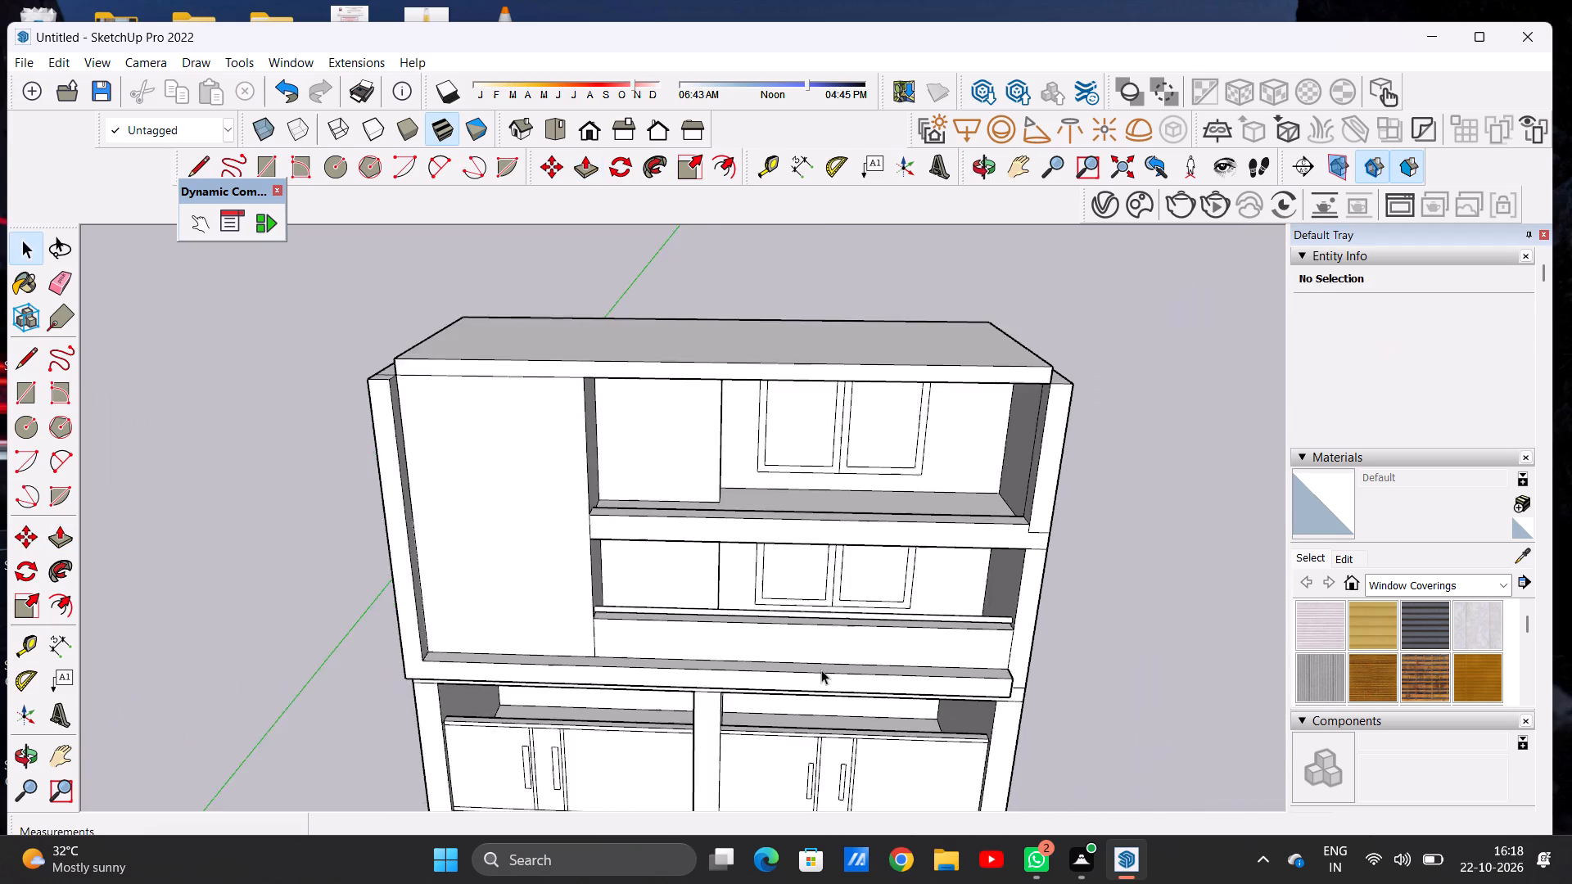
pyautogui.scroll(-6, 821, 670)
pyautogui.moveTo(818, 671); pyautogui.dragTo(818, 548, button='middle')
pyautogui.scroll(5, 818, 527)
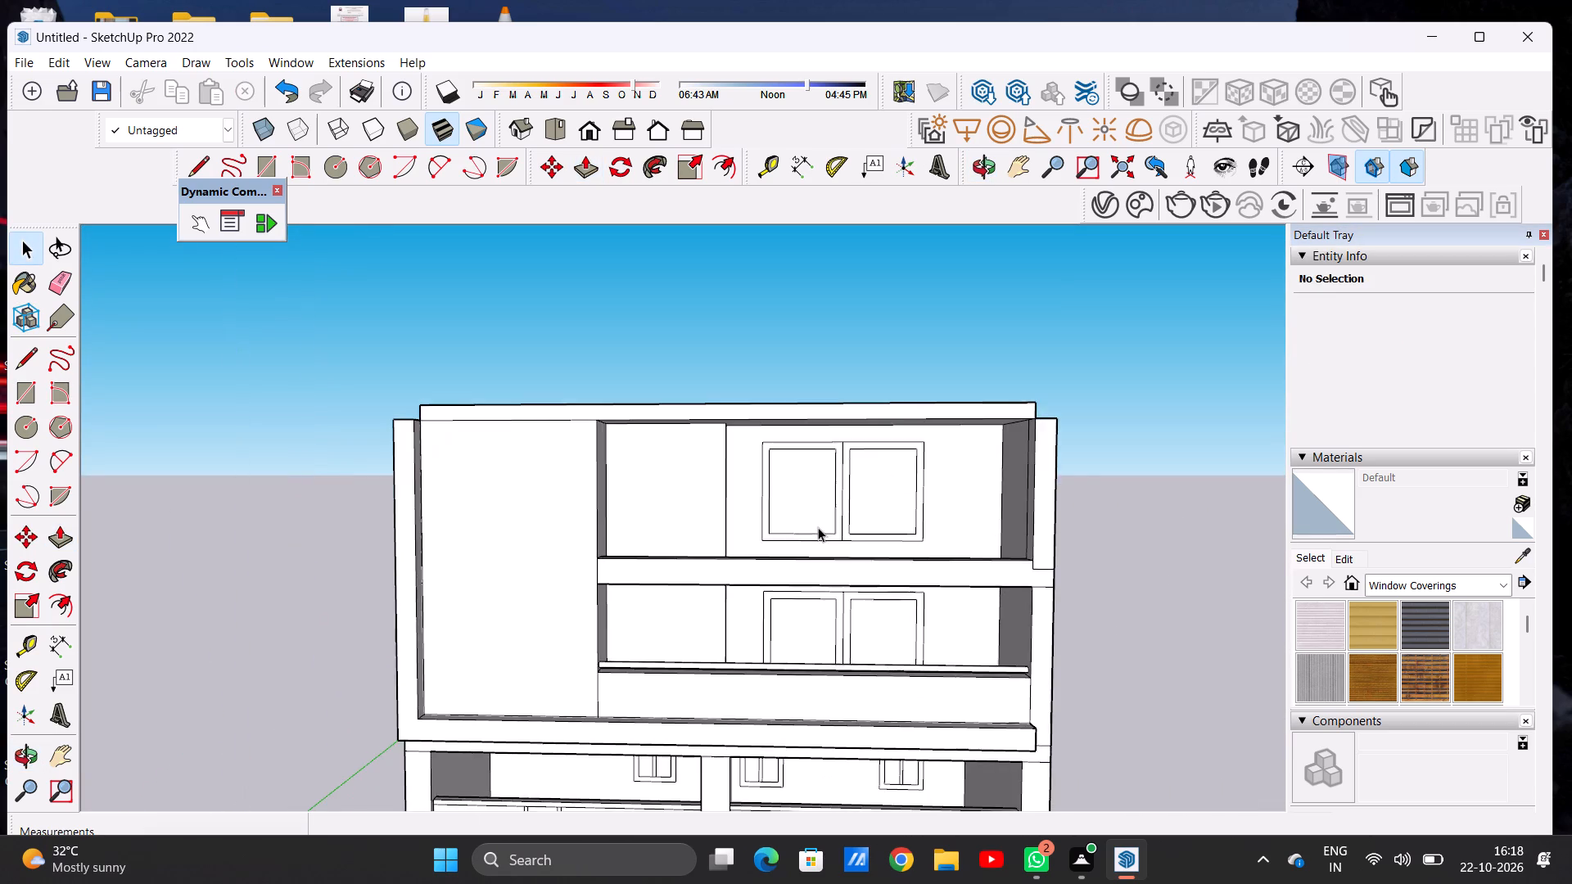
pyautogui.moveTo(861, 539); pyautogui.dragTo(775, 733, button='middle')
pyautogui.middleClick(775, 733)
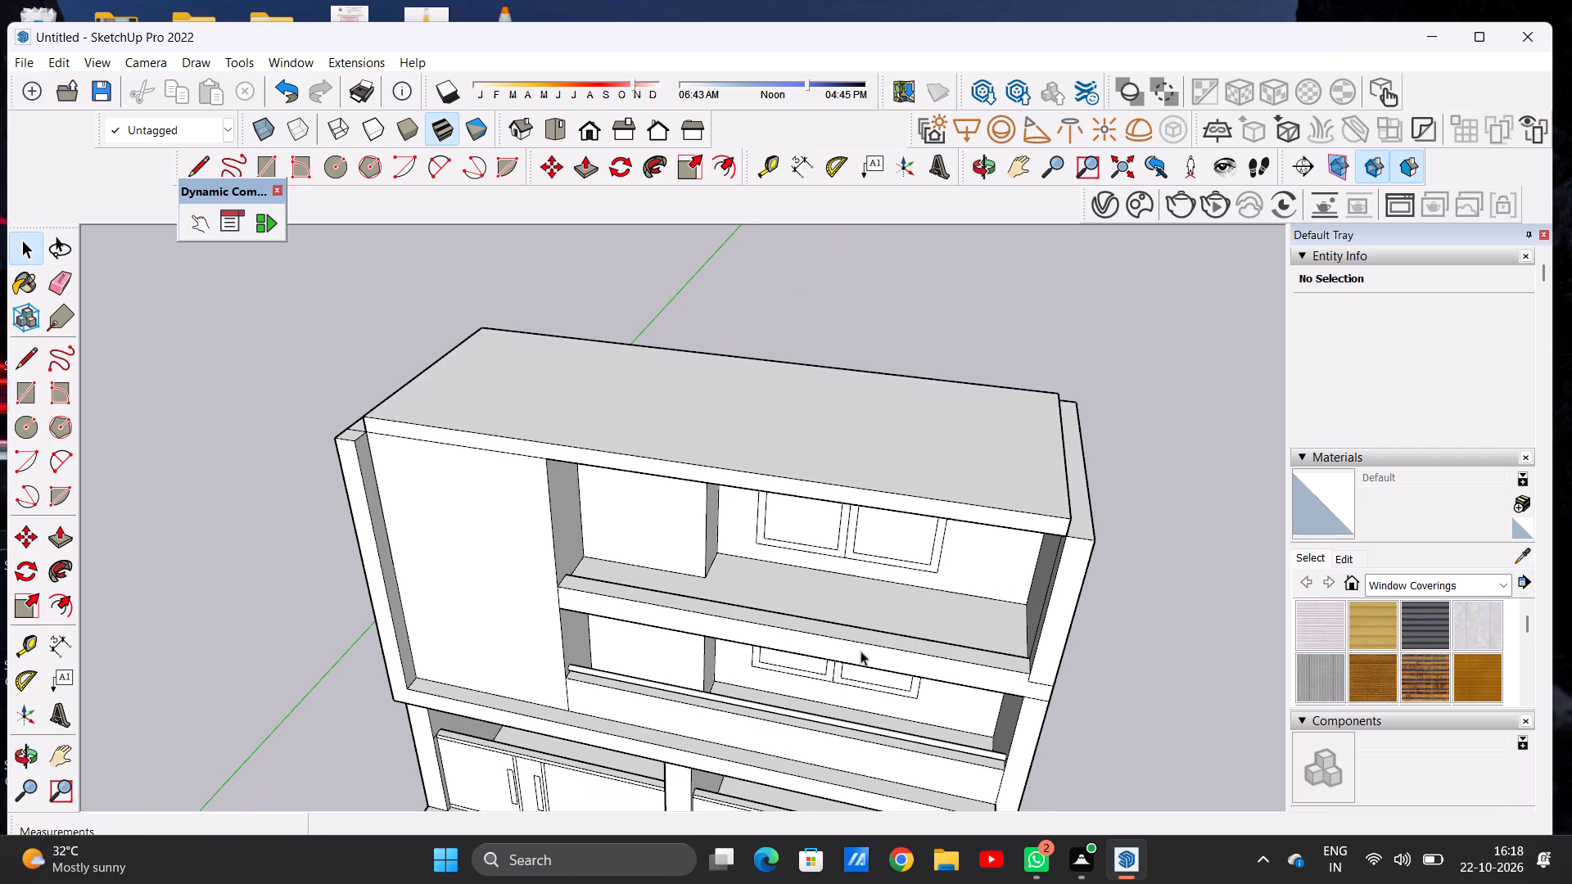
pyautogui.scroll(3, 988, 638)
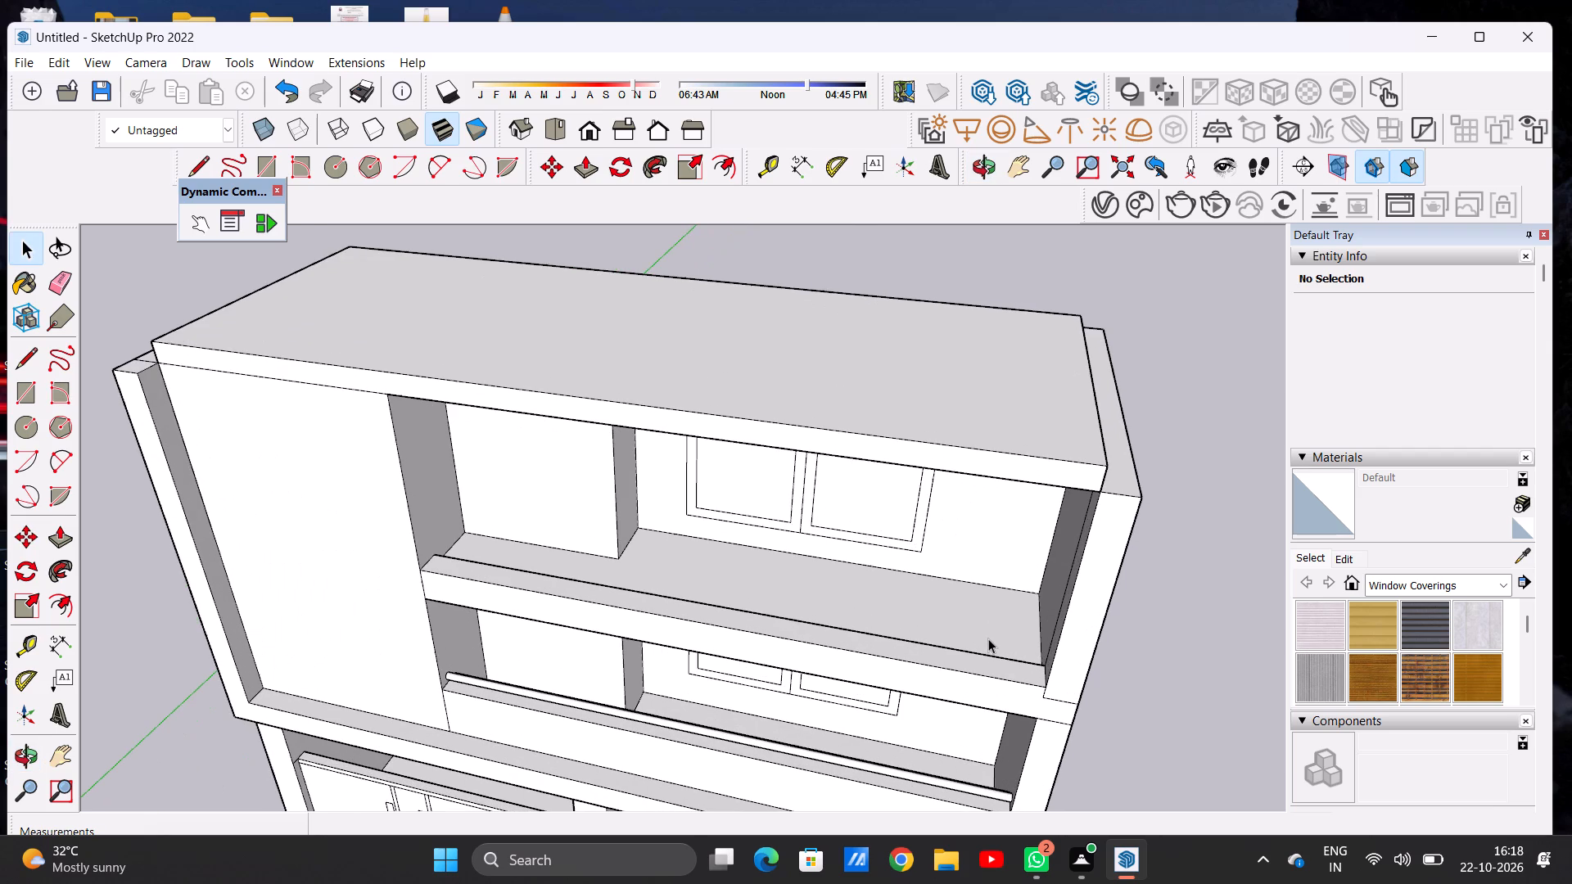
pyautogui.press('p')
pyautogui.click(1028, 671)
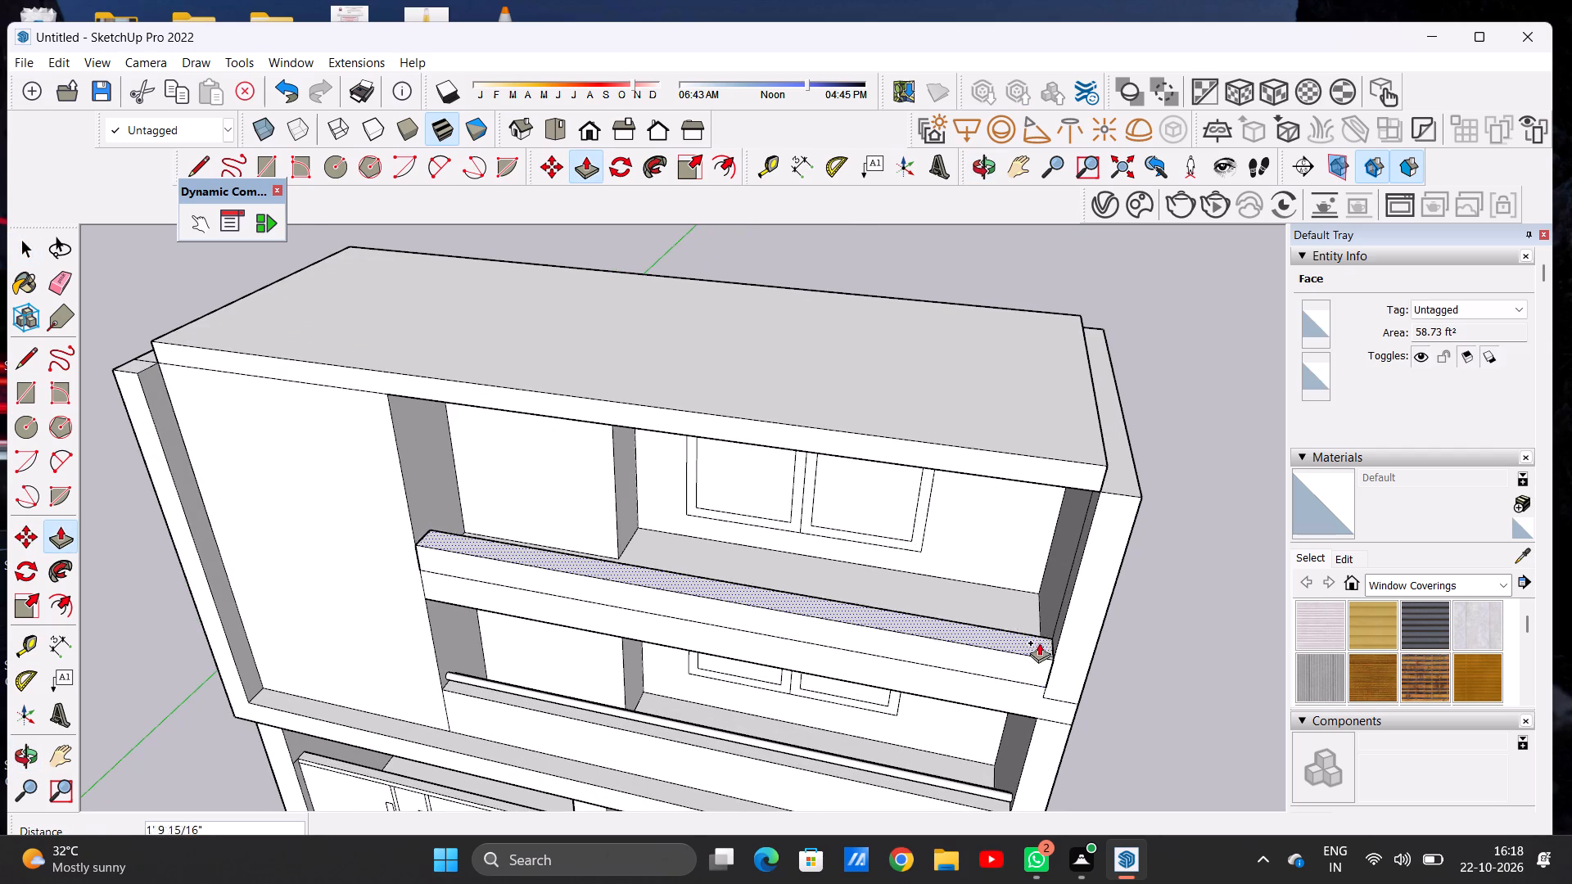
pyautogui.click(1056, 609)
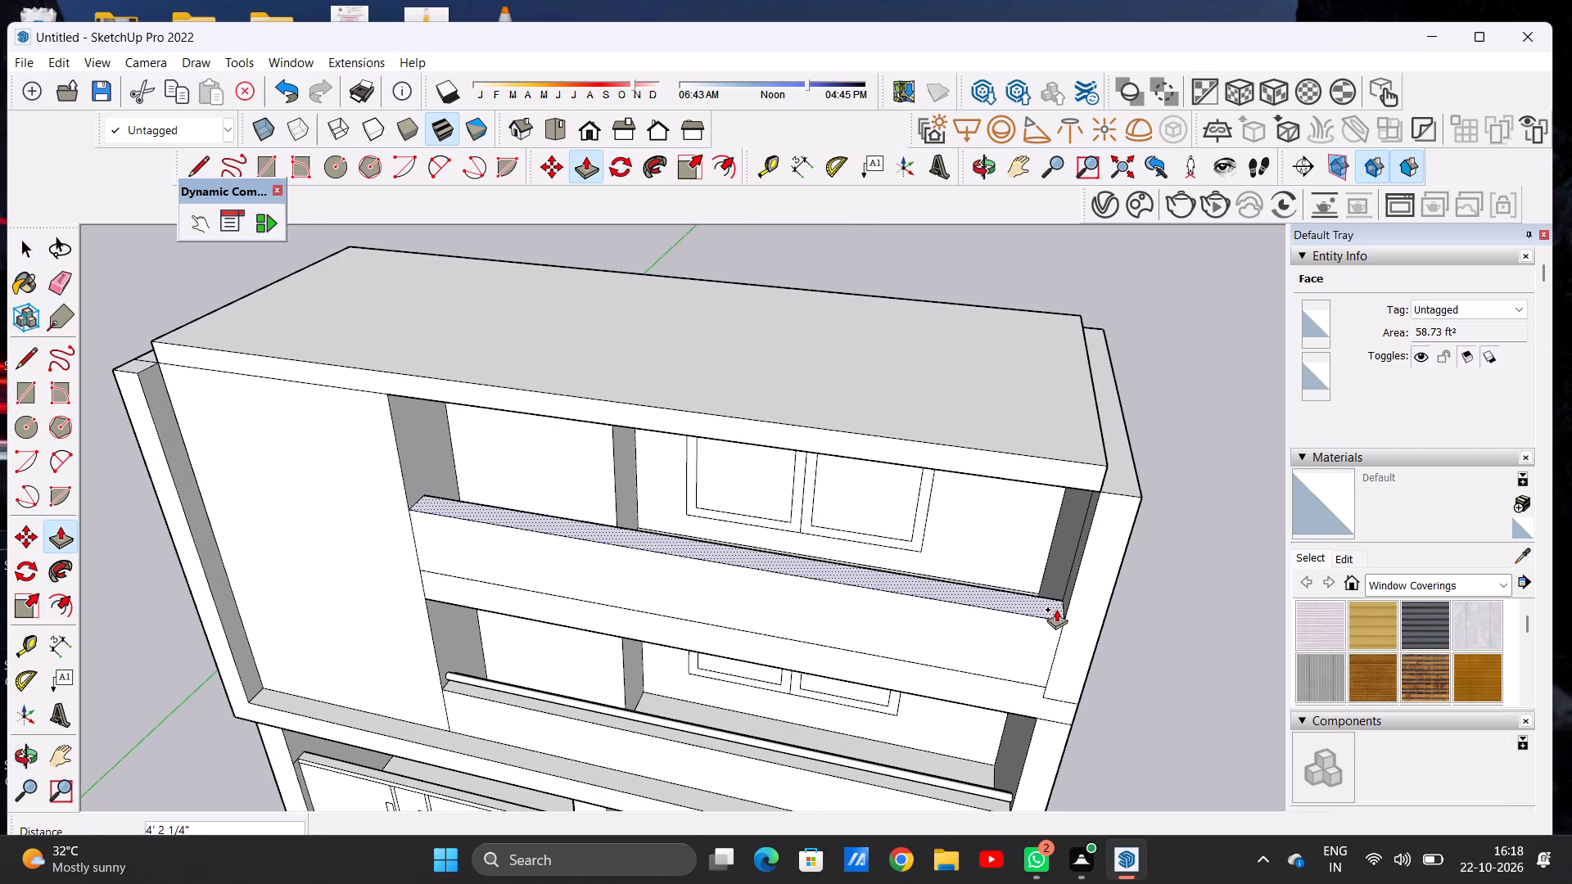
pyautogui.press('space')
# Draw a circle with a radius of about 5 3/16" on the balcony's inner side wall, just above the top storey's parapet.
pyautogui.scroll(-9, 756, 678)
pyautogui.moveTo(767, 688); pyautogui.dragTo(790, 542, button='middle')
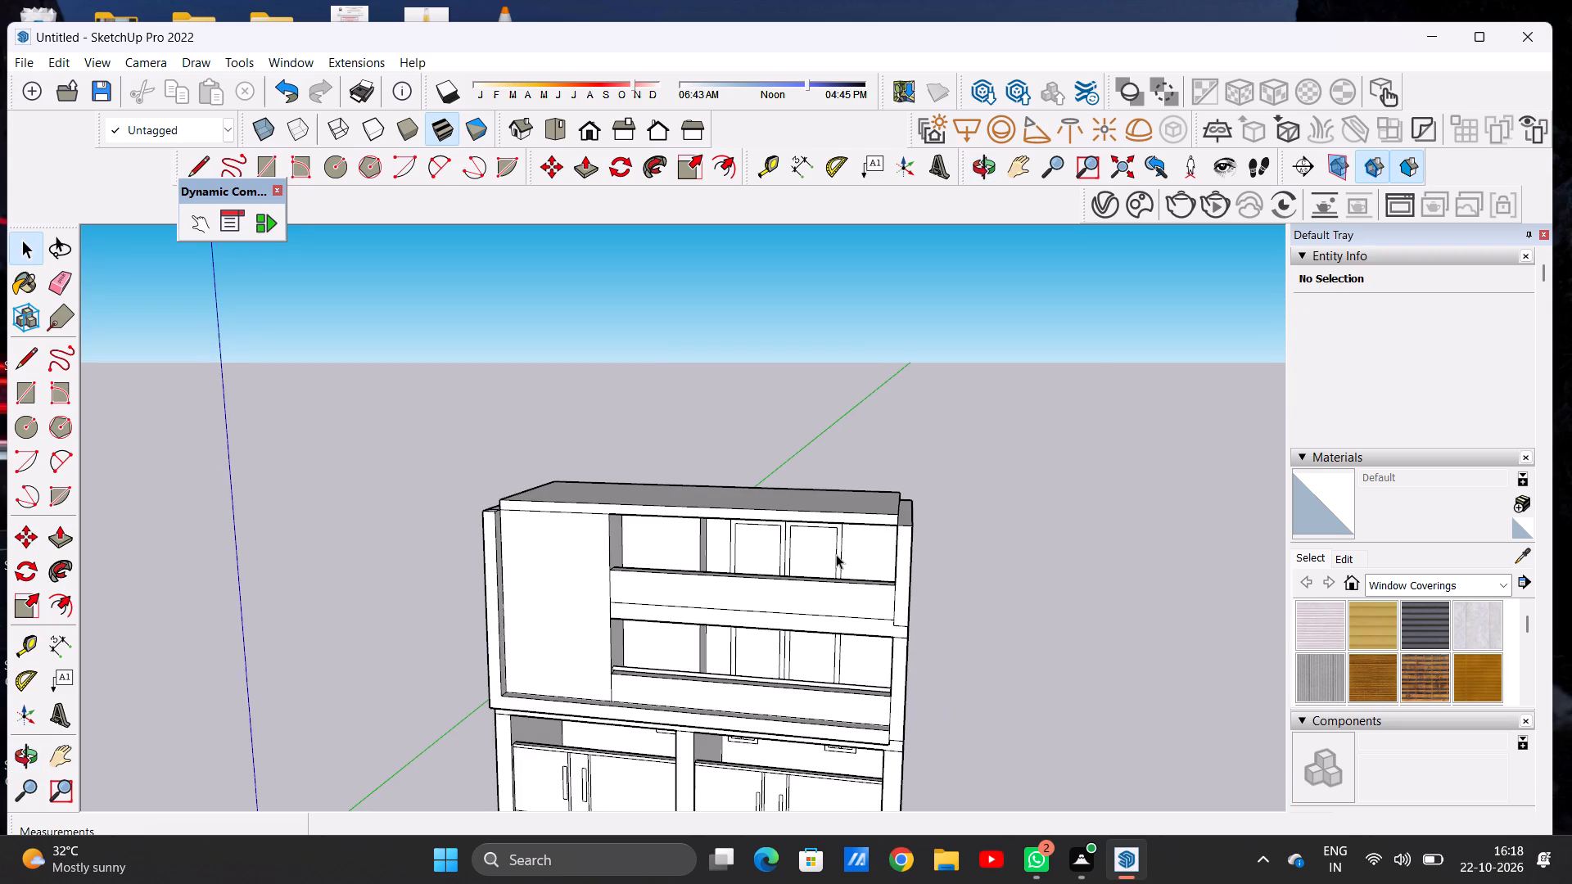
pyautogui.scroll(-7, 879, 546)
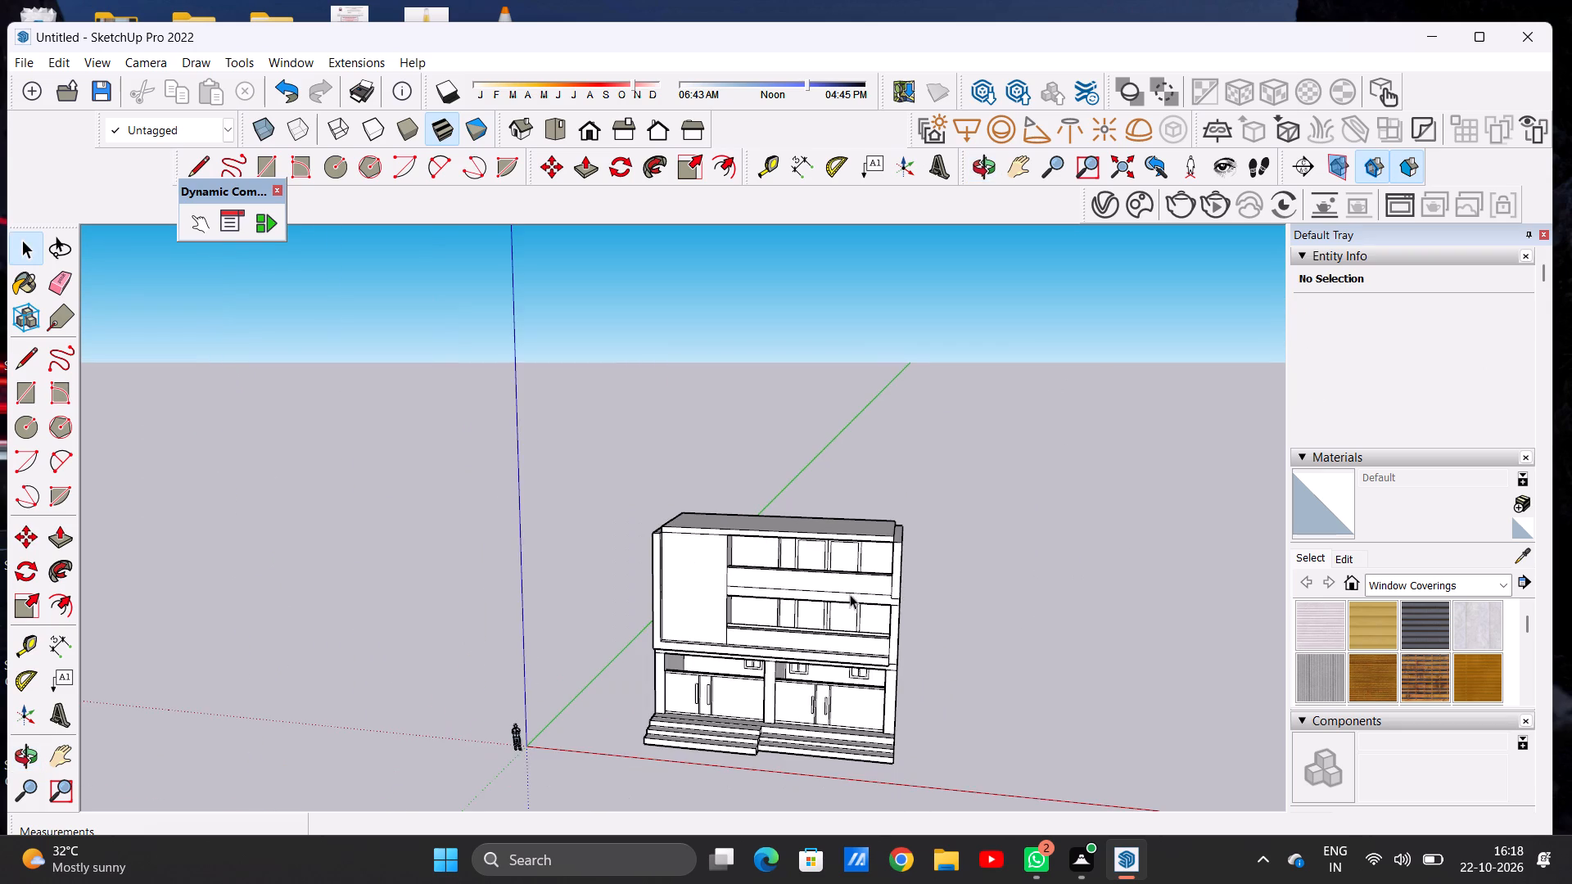
pyautogui.scroll(8, 803, 582)
pyautogui.moveTo(698, 554); pyautogui.dragTo(982, 541, button='middle')
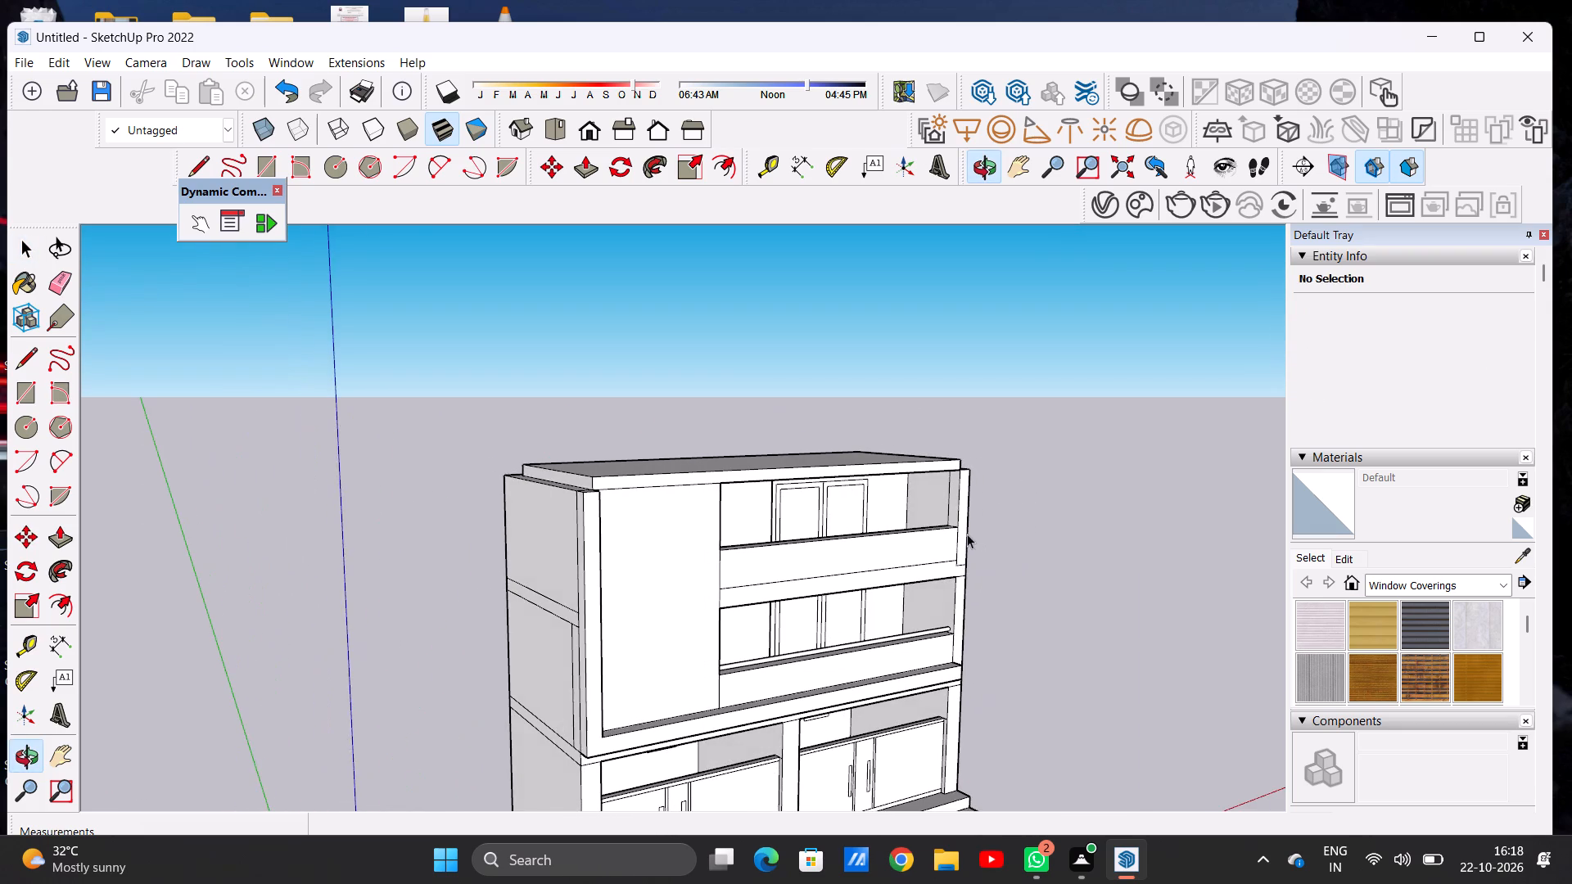
pyautogui.scroll(1, 966, 530)
pyautogui.scroll(-2, 966, 530)
pyautogui.scroll(15, 964, 530)
pyautogui.moveTo(936, 515); pyautogui.dragTo(952, 548, button='middle')
pyautogui.scroll(3, 973, 542)
pyautogui.press('c')
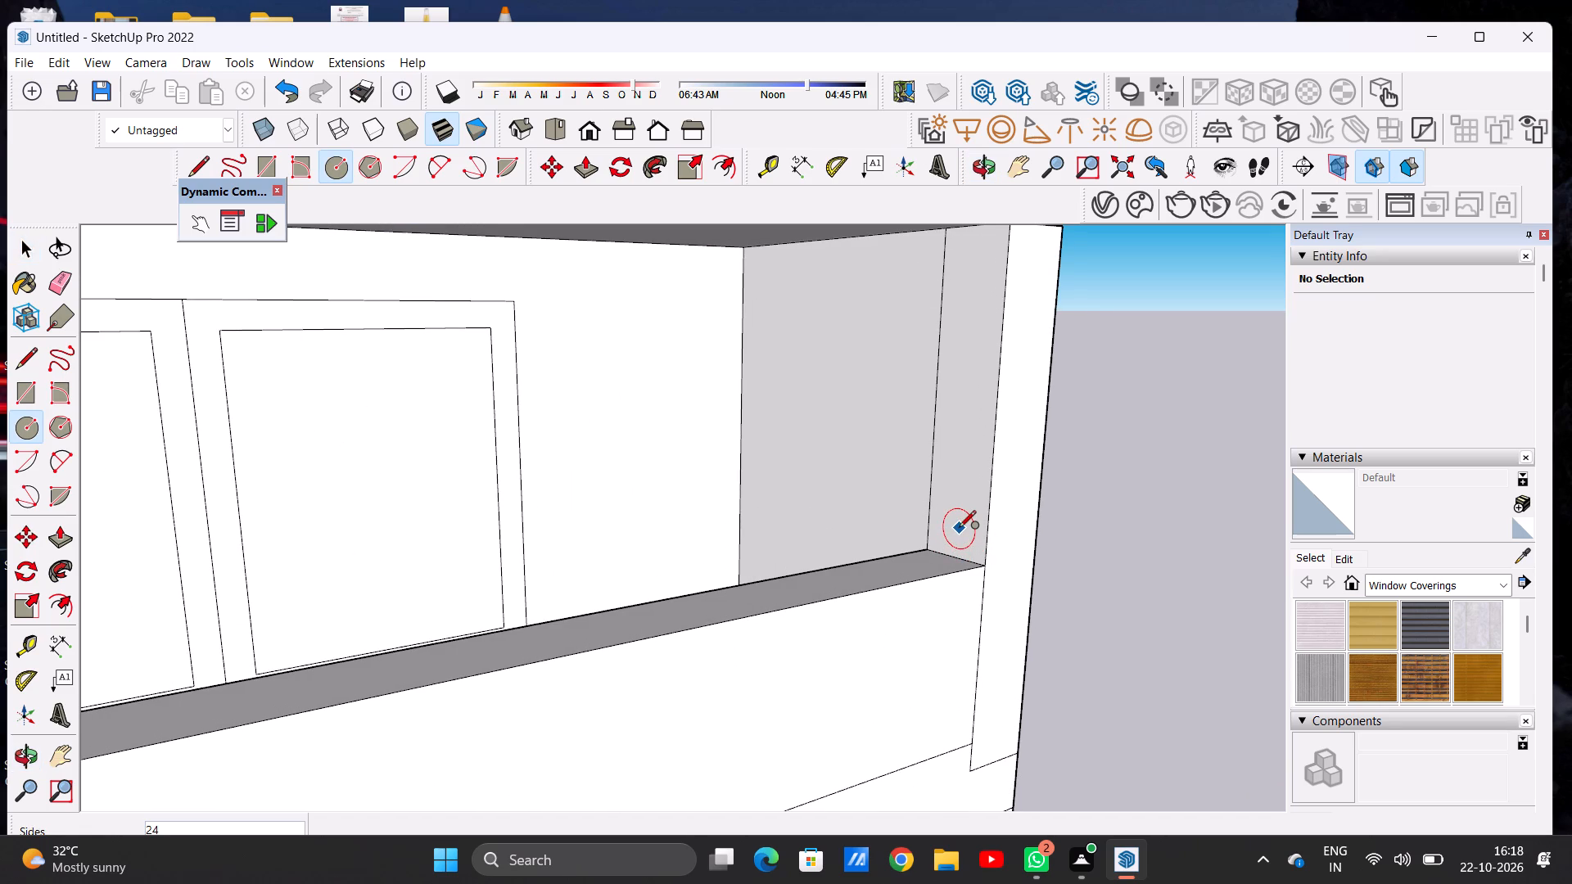
pyautogui.click(959, 529)
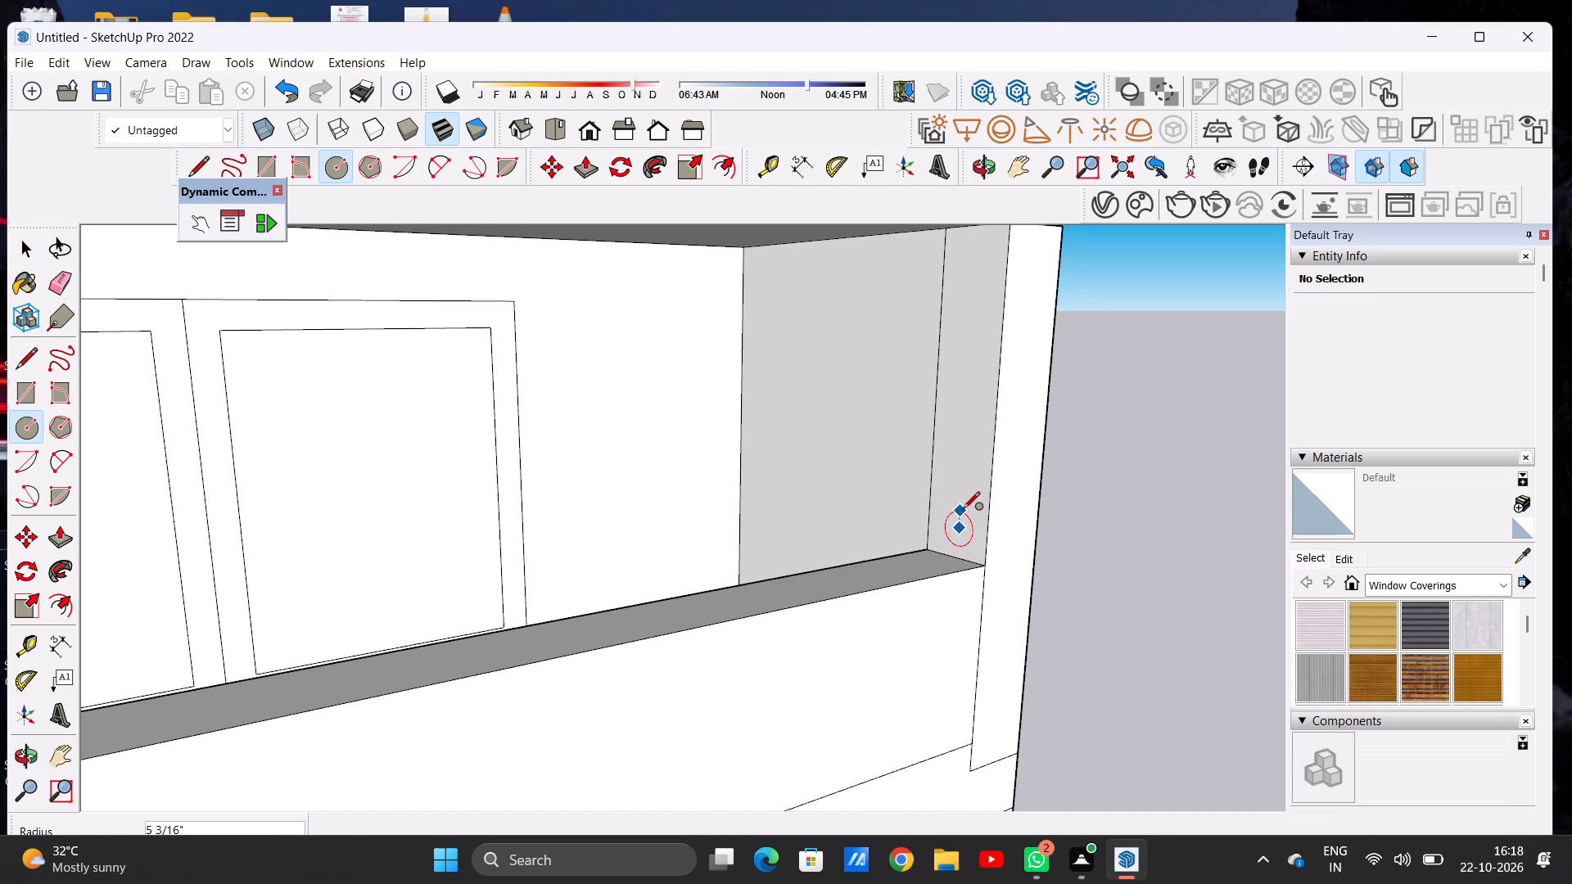
pyautogui.click(963, 510)
pyautogui.press('space')
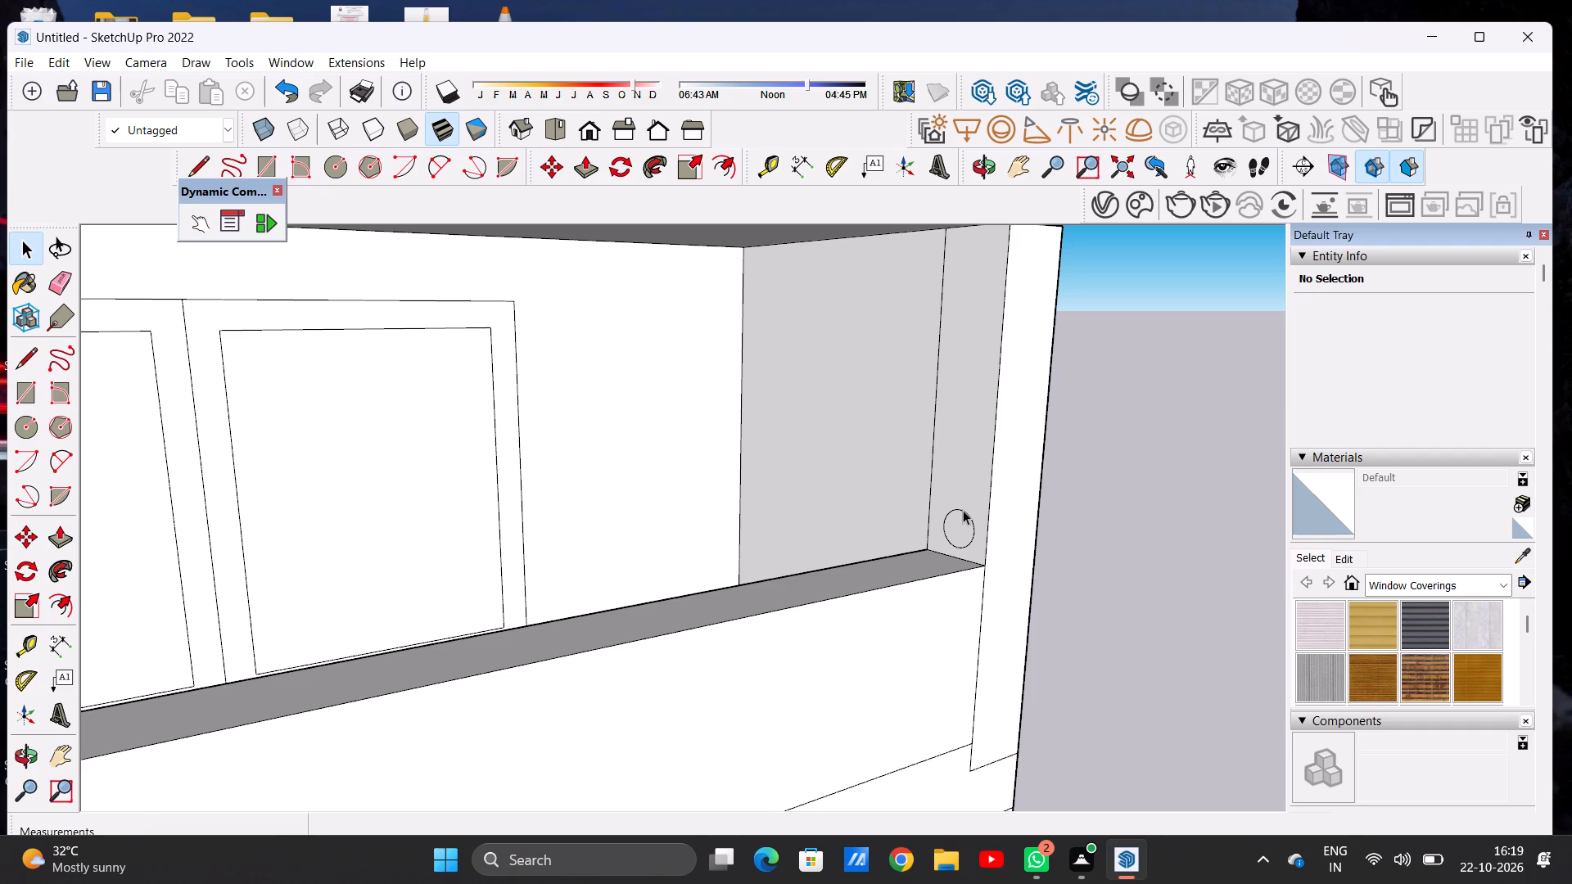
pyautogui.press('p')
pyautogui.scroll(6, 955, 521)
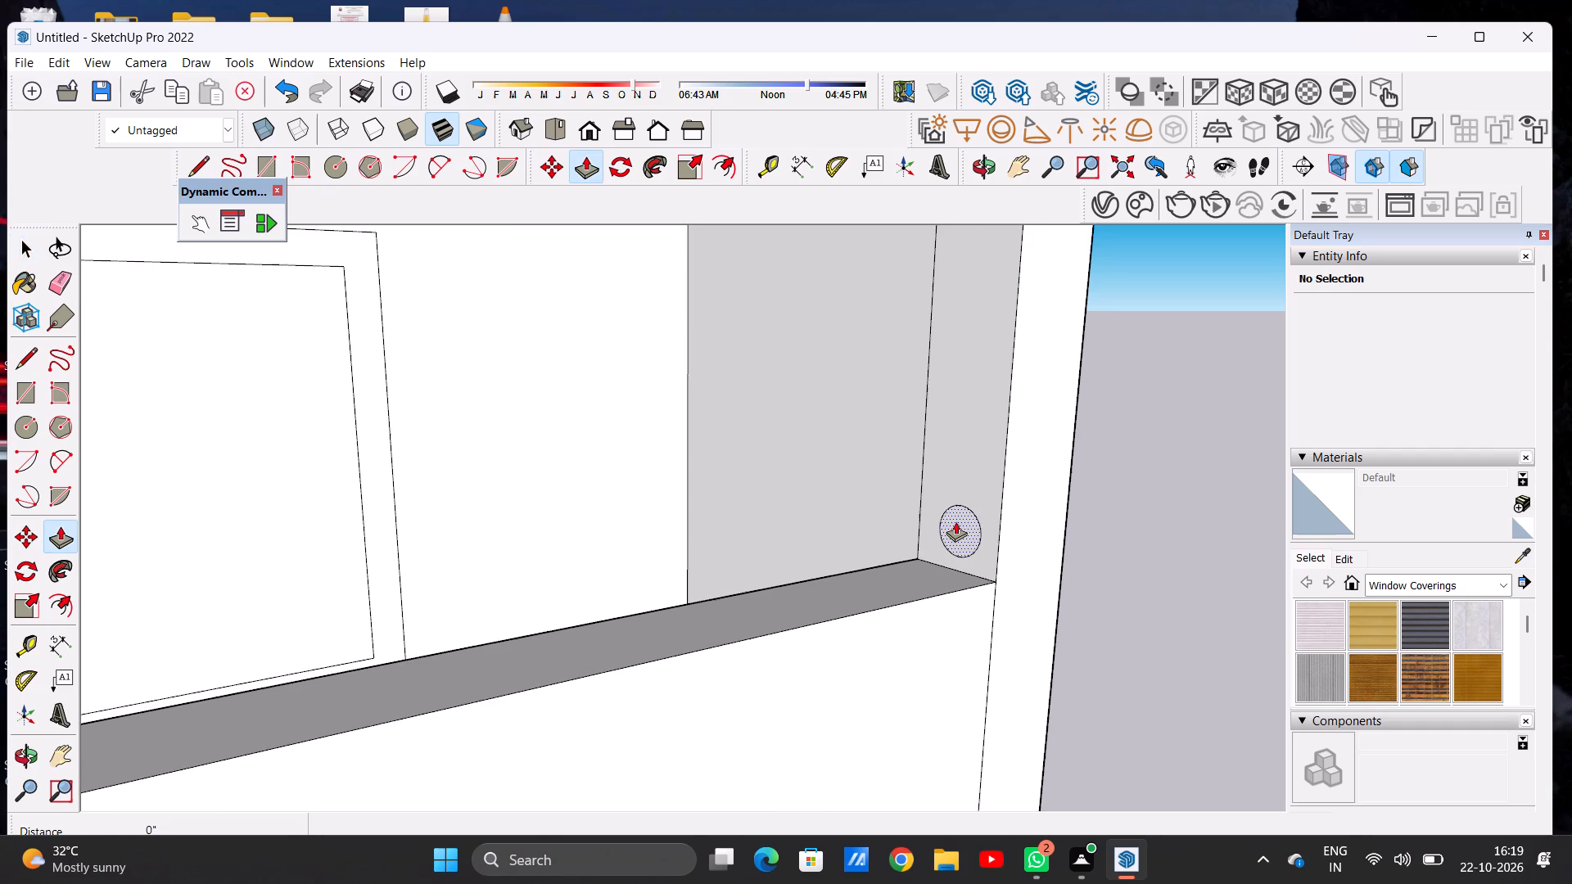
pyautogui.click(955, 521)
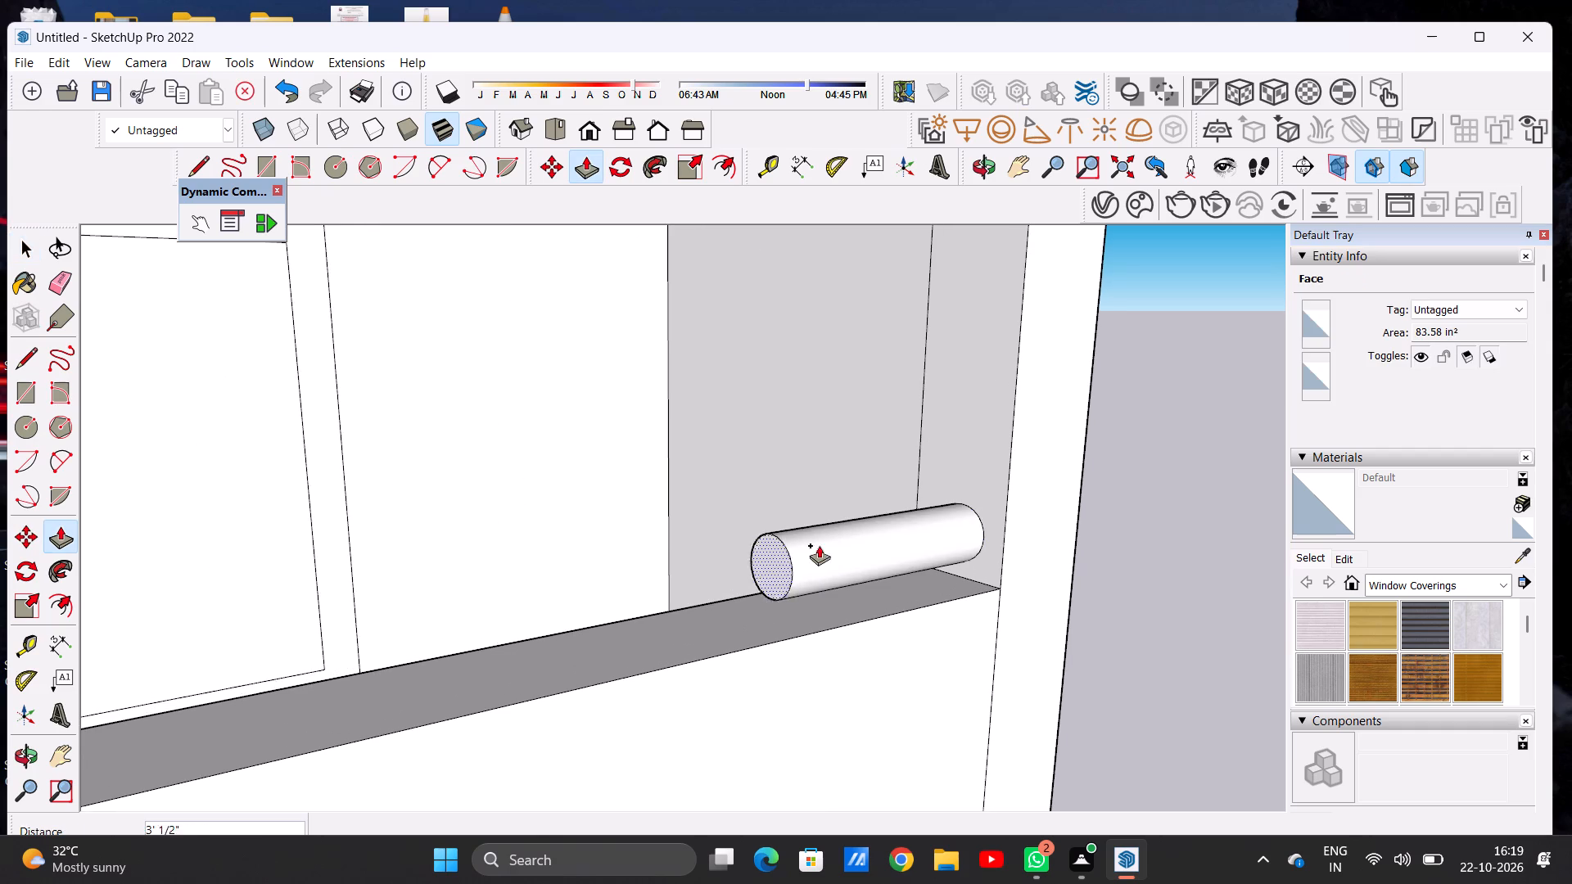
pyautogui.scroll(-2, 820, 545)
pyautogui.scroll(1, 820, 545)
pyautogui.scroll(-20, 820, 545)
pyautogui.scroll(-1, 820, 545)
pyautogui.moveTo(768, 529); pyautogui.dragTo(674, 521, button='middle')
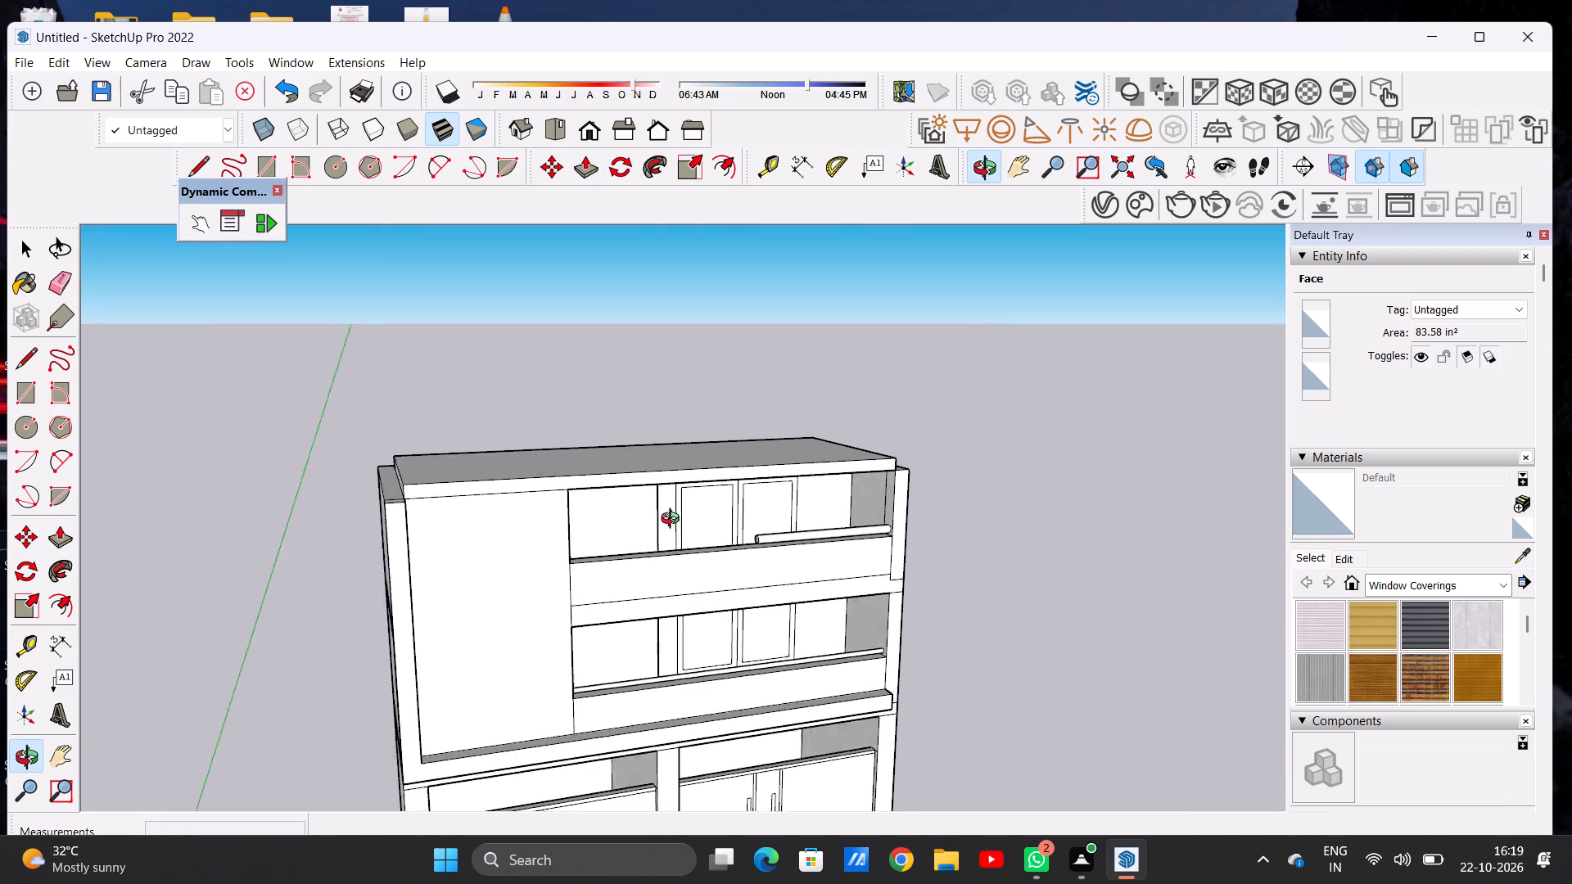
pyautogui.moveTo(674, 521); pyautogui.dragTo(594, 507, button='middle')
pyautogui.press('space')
# Delete the circle on the balcony's inner side wall above the top storey's parapet.
pyautogui.scroll(15, 872, 528)
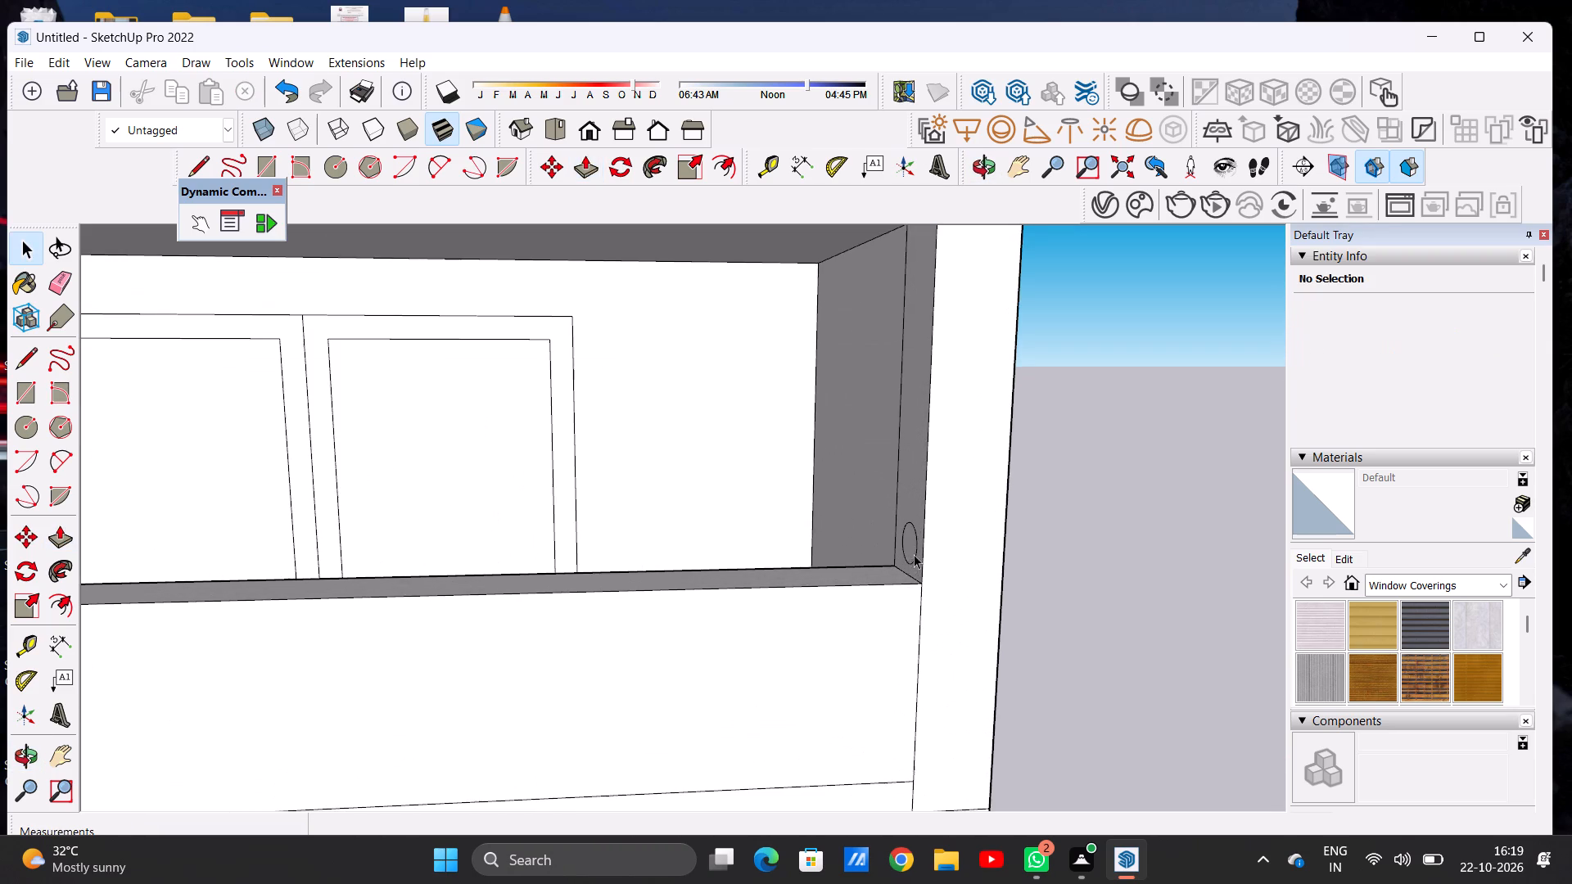
pyautogui.moveTo(862, 564); pyautogui.dragTo(1118, 591, button='middle')
pyautogui.scroll(5, 958, 537)
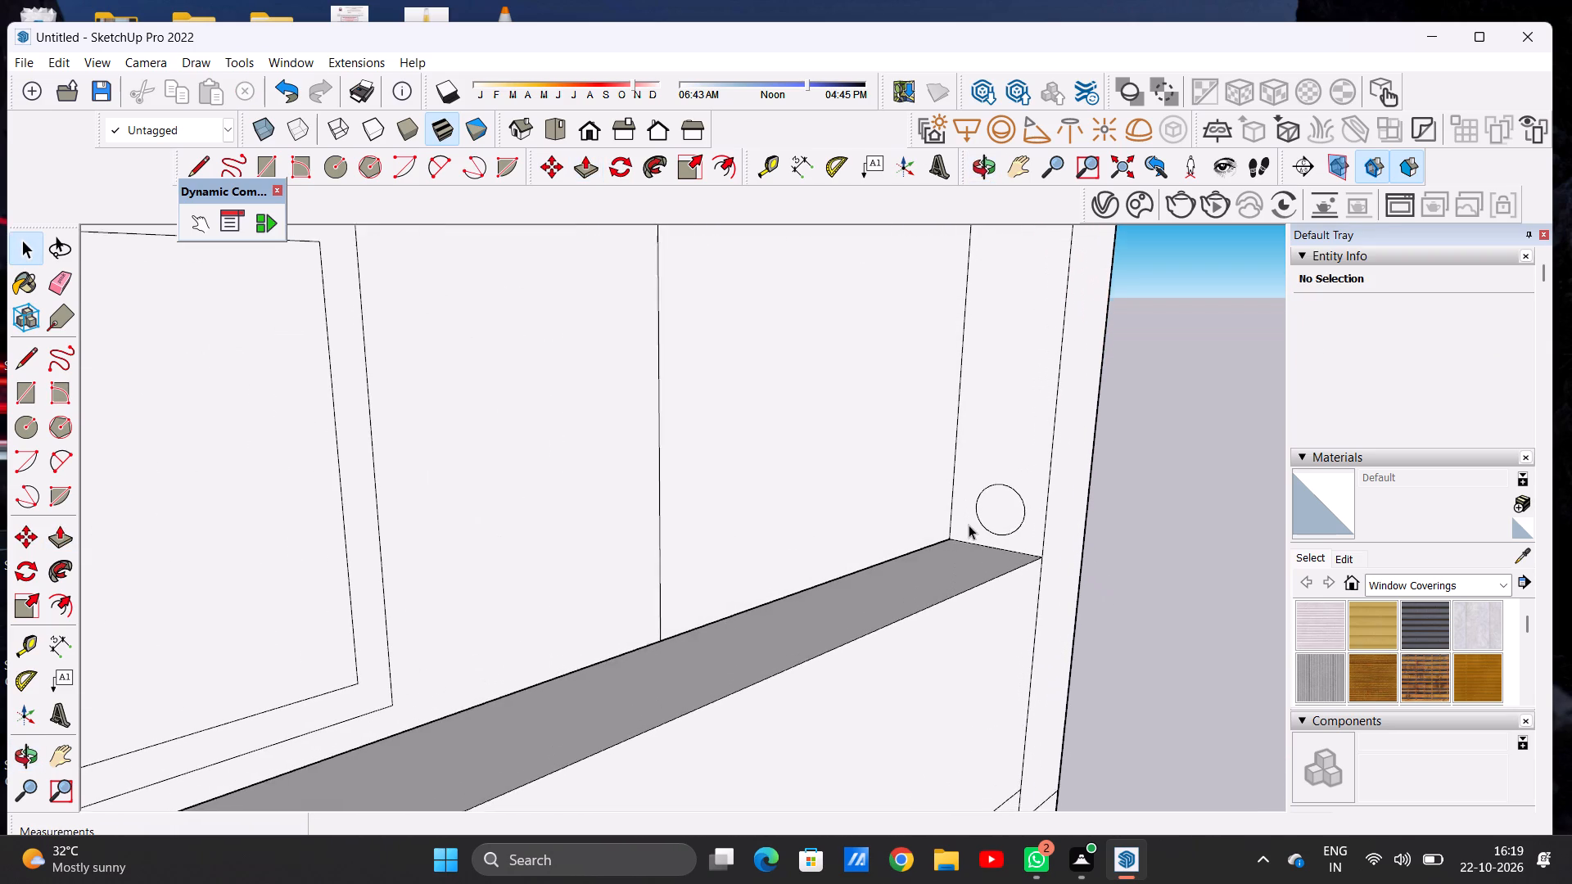
pyautogui.scroll(-1, 969, 525)
pyautogui.doubleClick(1006, 520)
pyautogui.press('Delete')
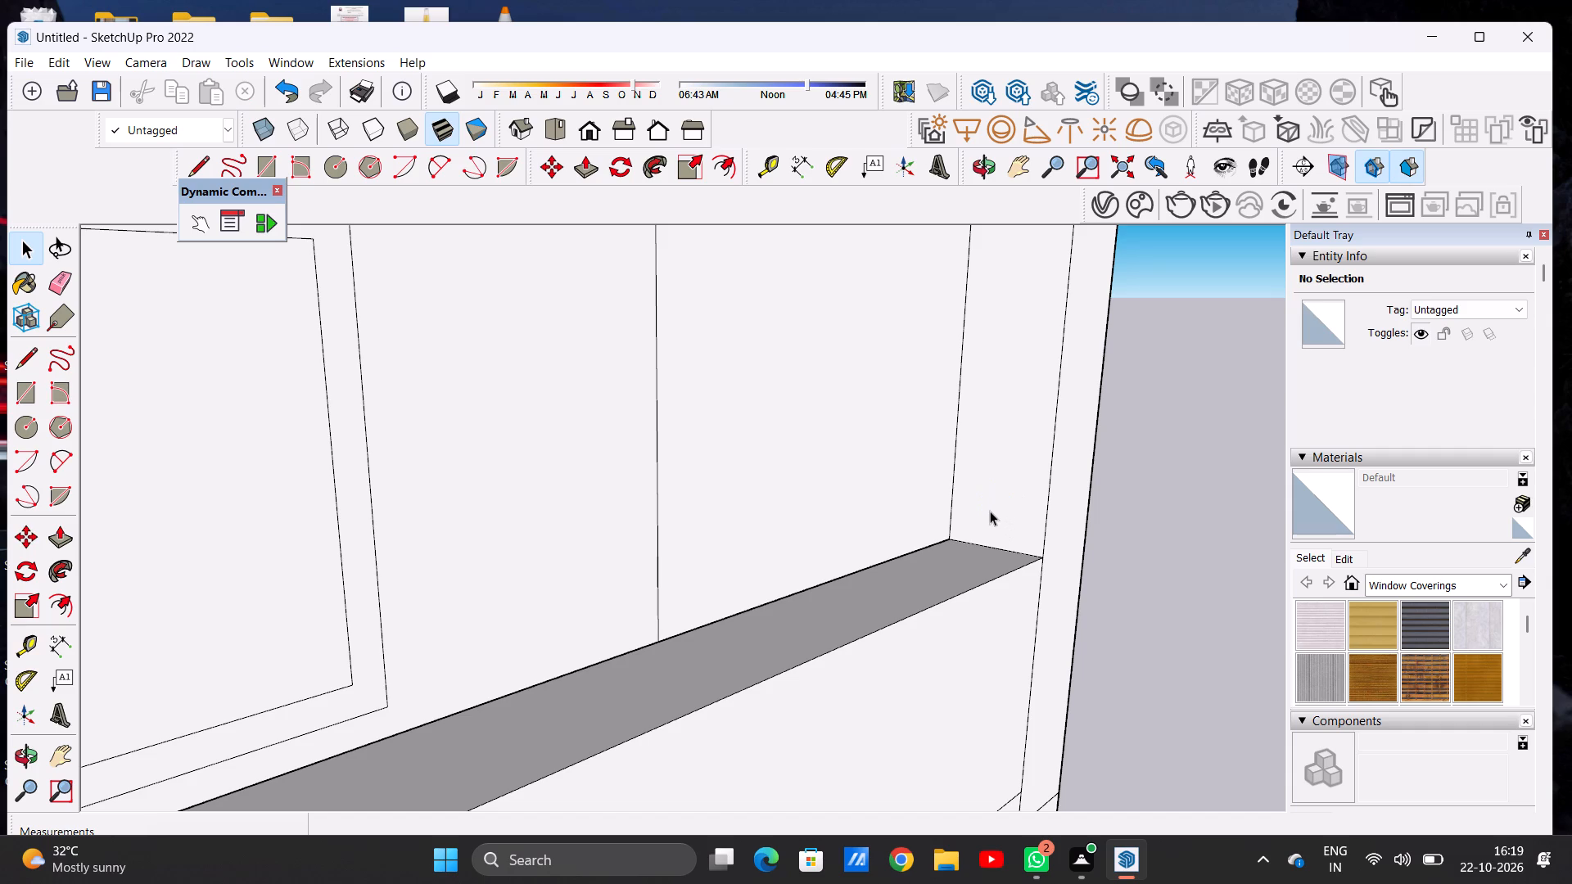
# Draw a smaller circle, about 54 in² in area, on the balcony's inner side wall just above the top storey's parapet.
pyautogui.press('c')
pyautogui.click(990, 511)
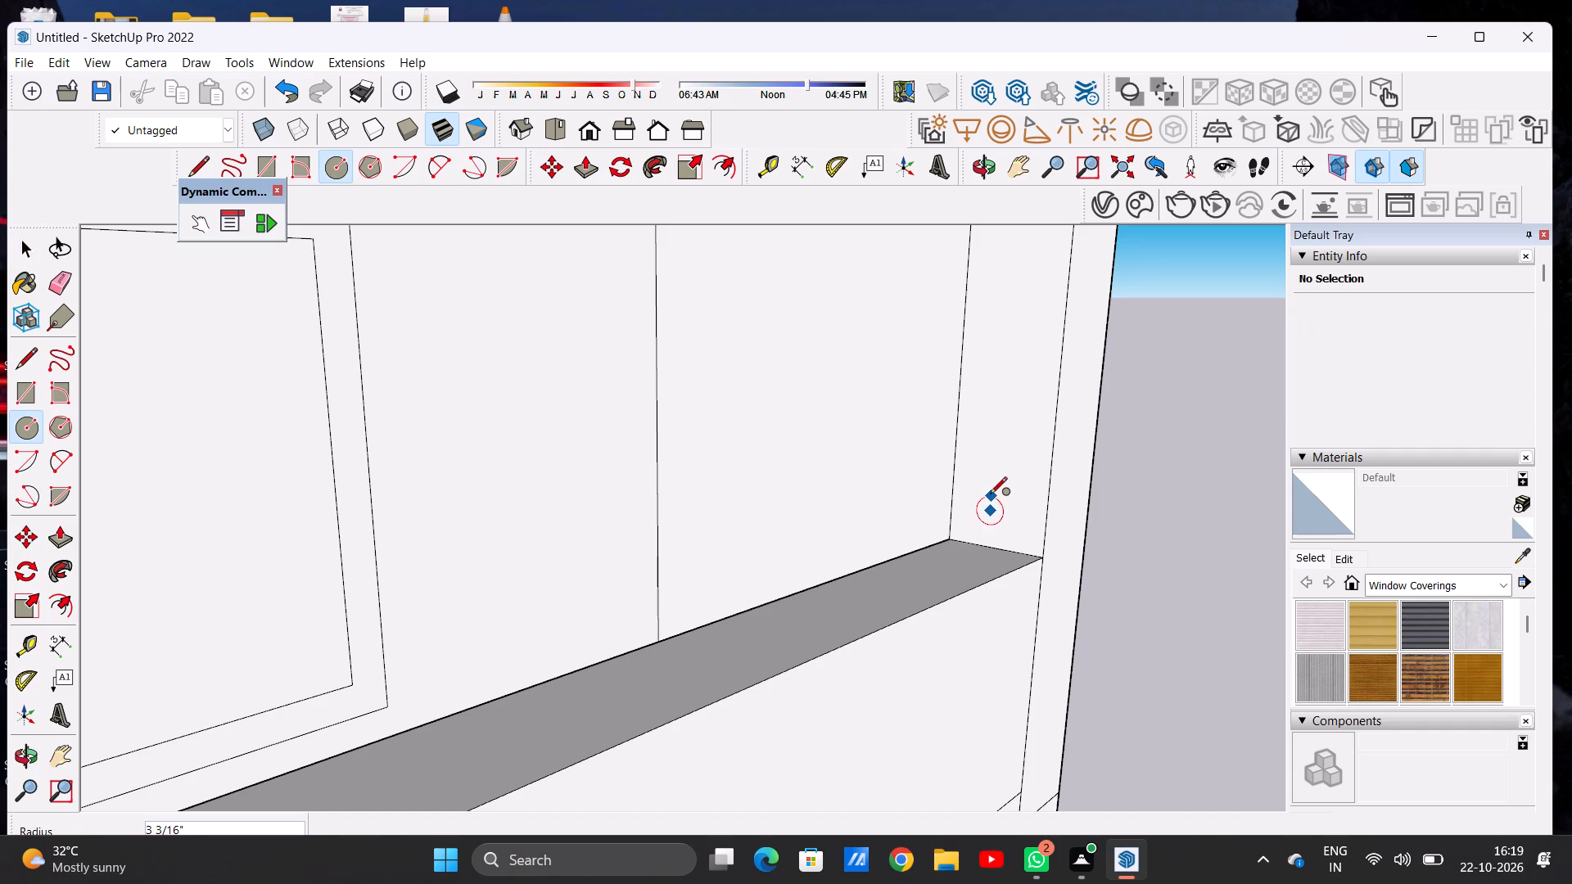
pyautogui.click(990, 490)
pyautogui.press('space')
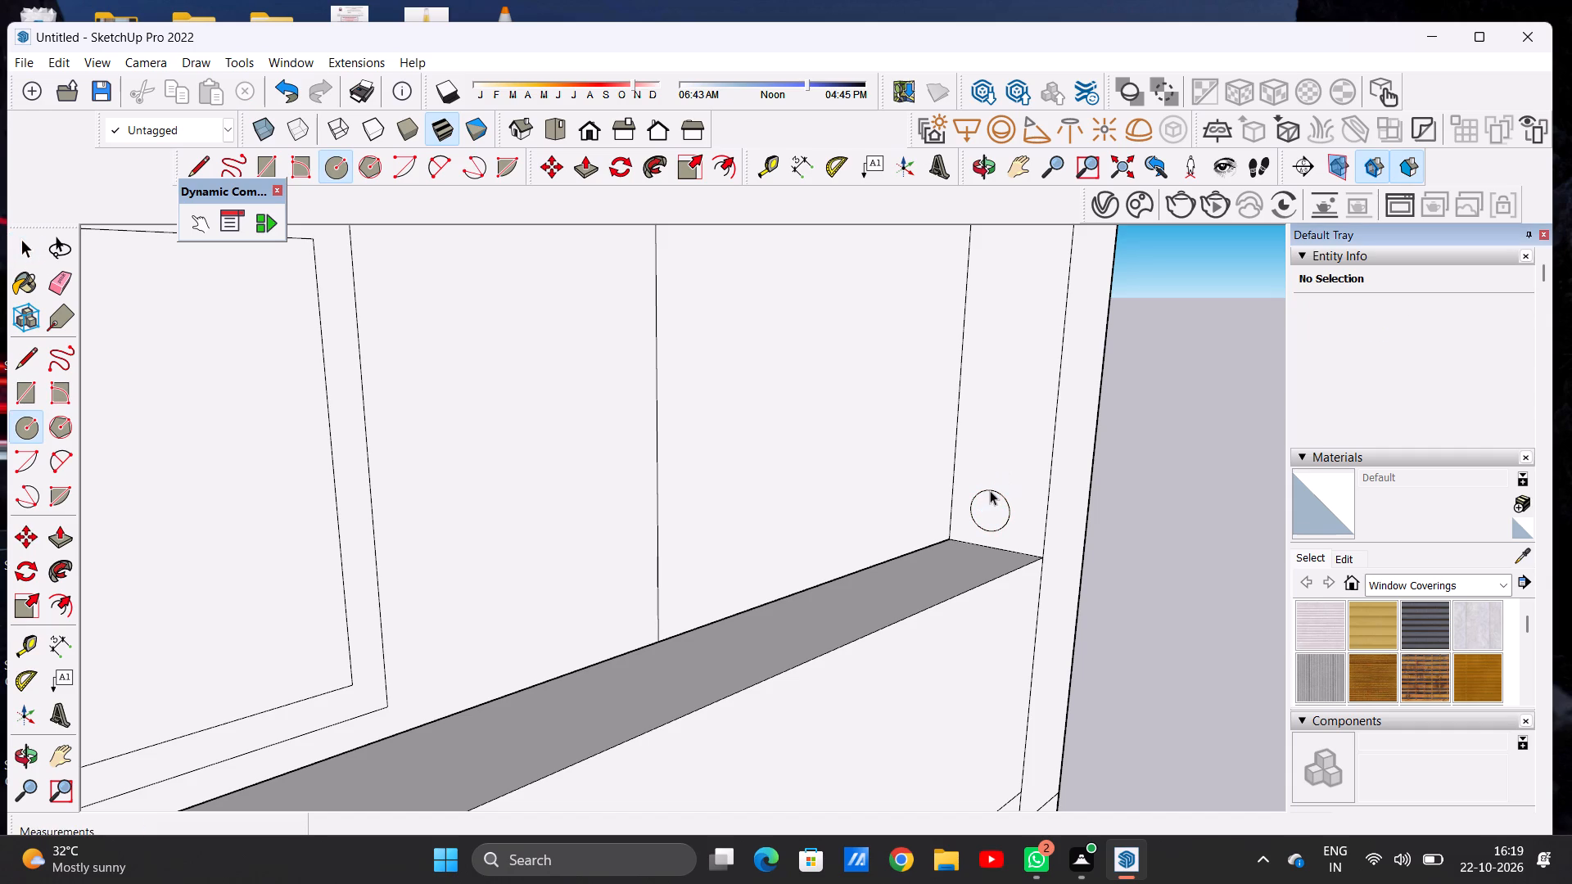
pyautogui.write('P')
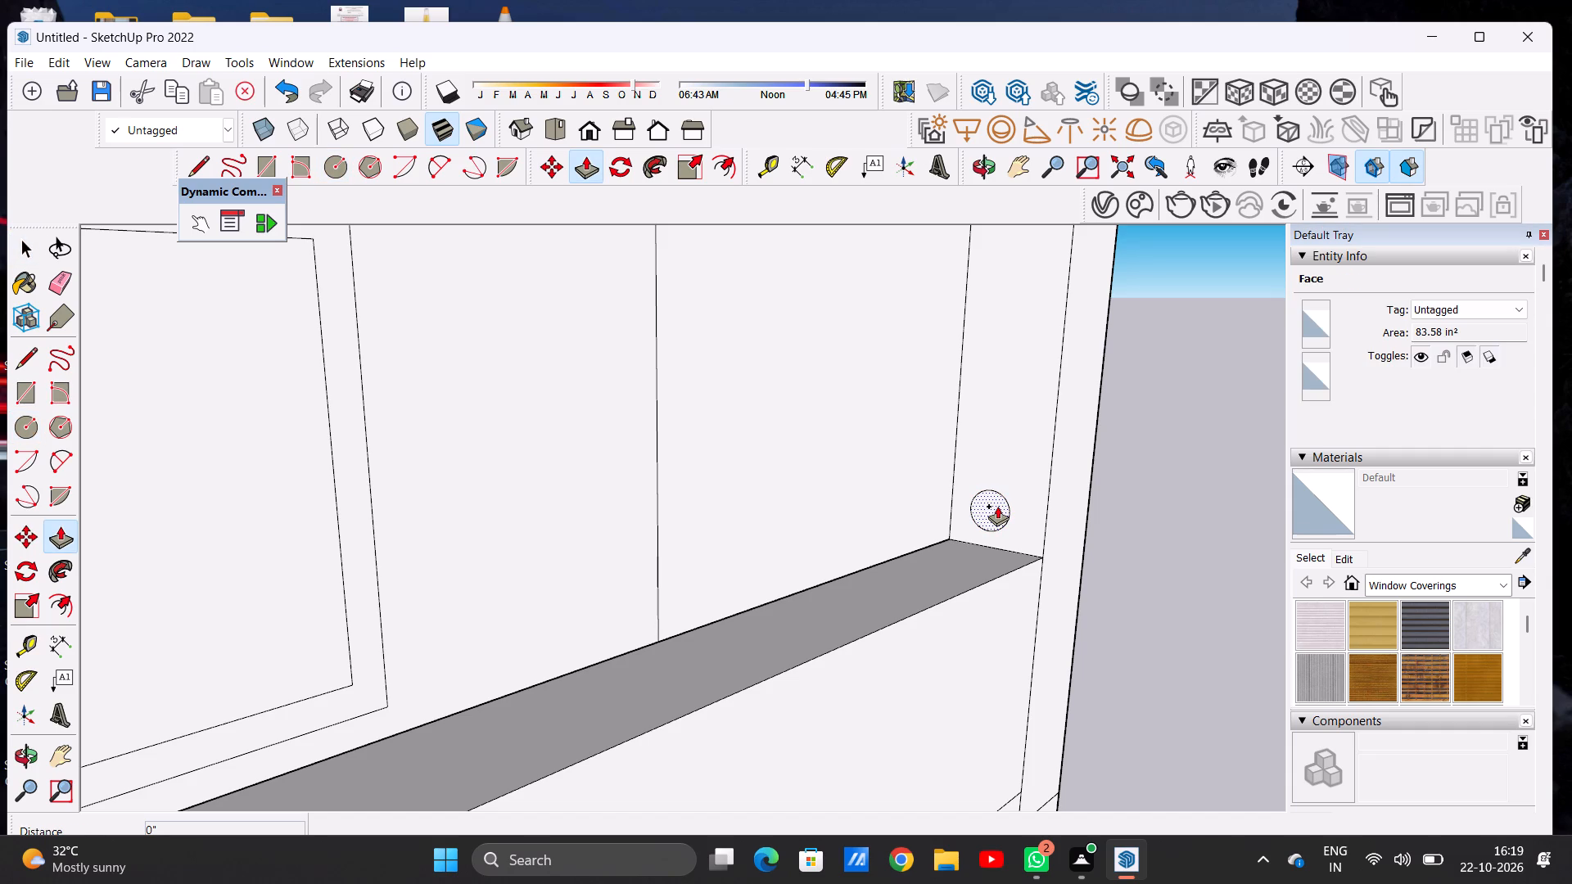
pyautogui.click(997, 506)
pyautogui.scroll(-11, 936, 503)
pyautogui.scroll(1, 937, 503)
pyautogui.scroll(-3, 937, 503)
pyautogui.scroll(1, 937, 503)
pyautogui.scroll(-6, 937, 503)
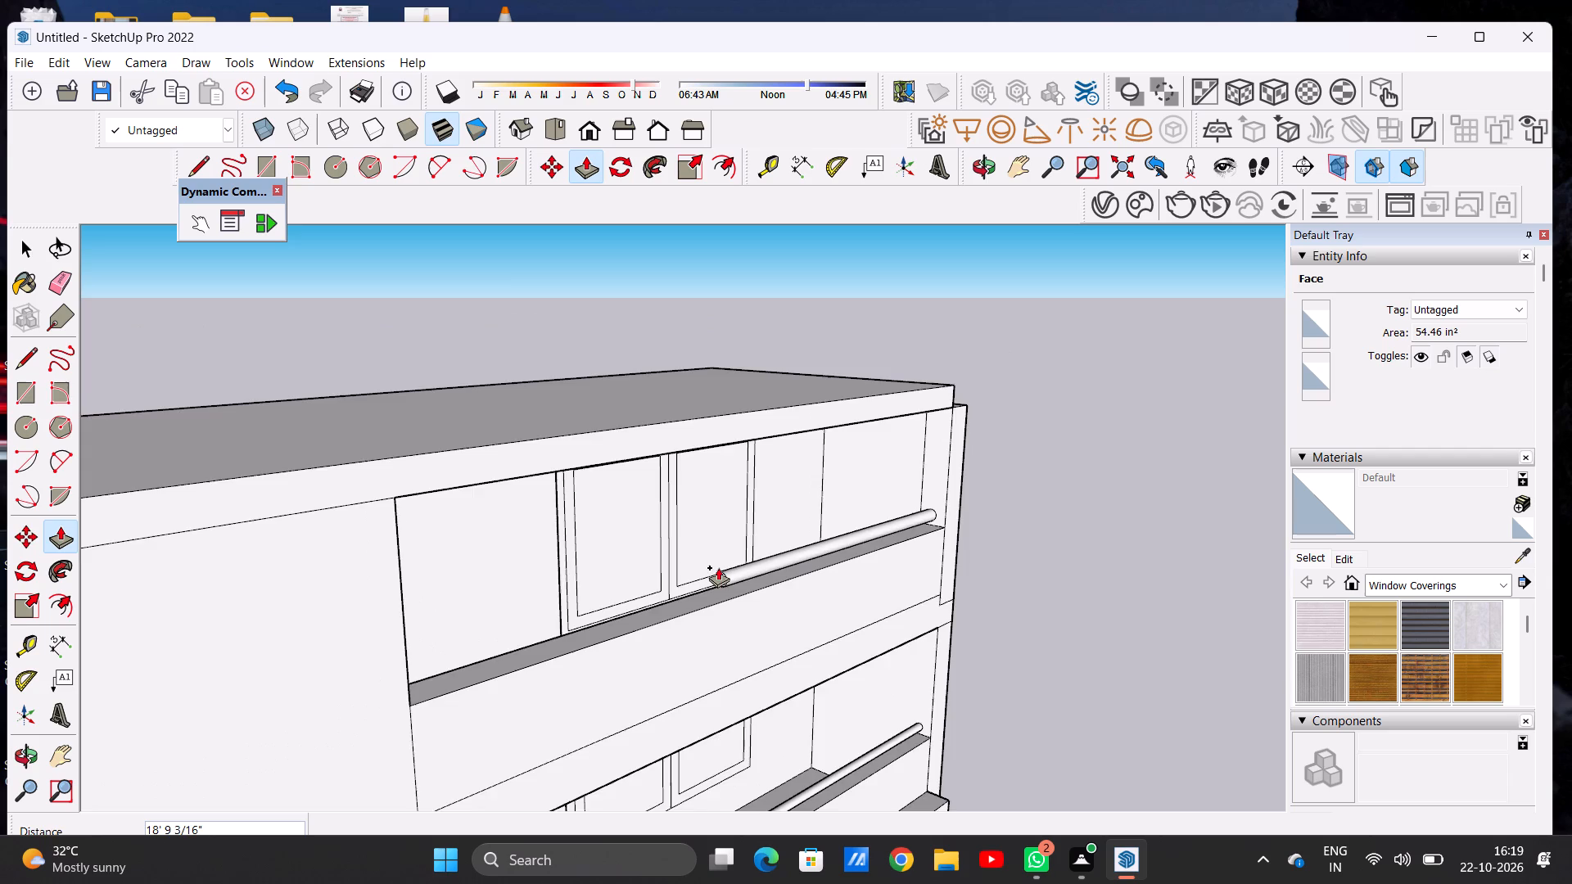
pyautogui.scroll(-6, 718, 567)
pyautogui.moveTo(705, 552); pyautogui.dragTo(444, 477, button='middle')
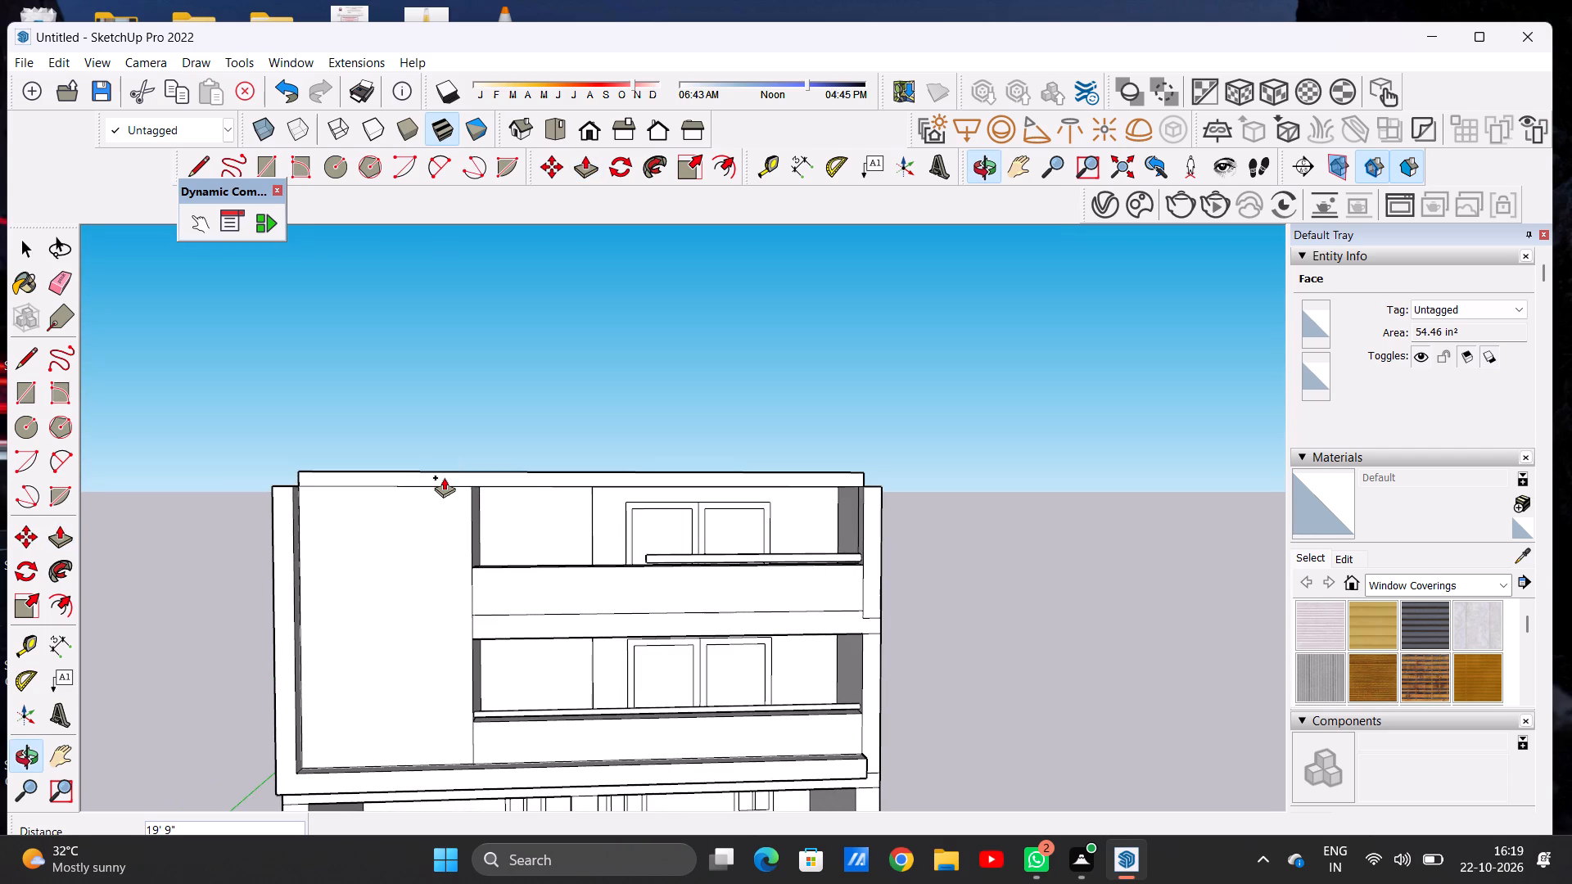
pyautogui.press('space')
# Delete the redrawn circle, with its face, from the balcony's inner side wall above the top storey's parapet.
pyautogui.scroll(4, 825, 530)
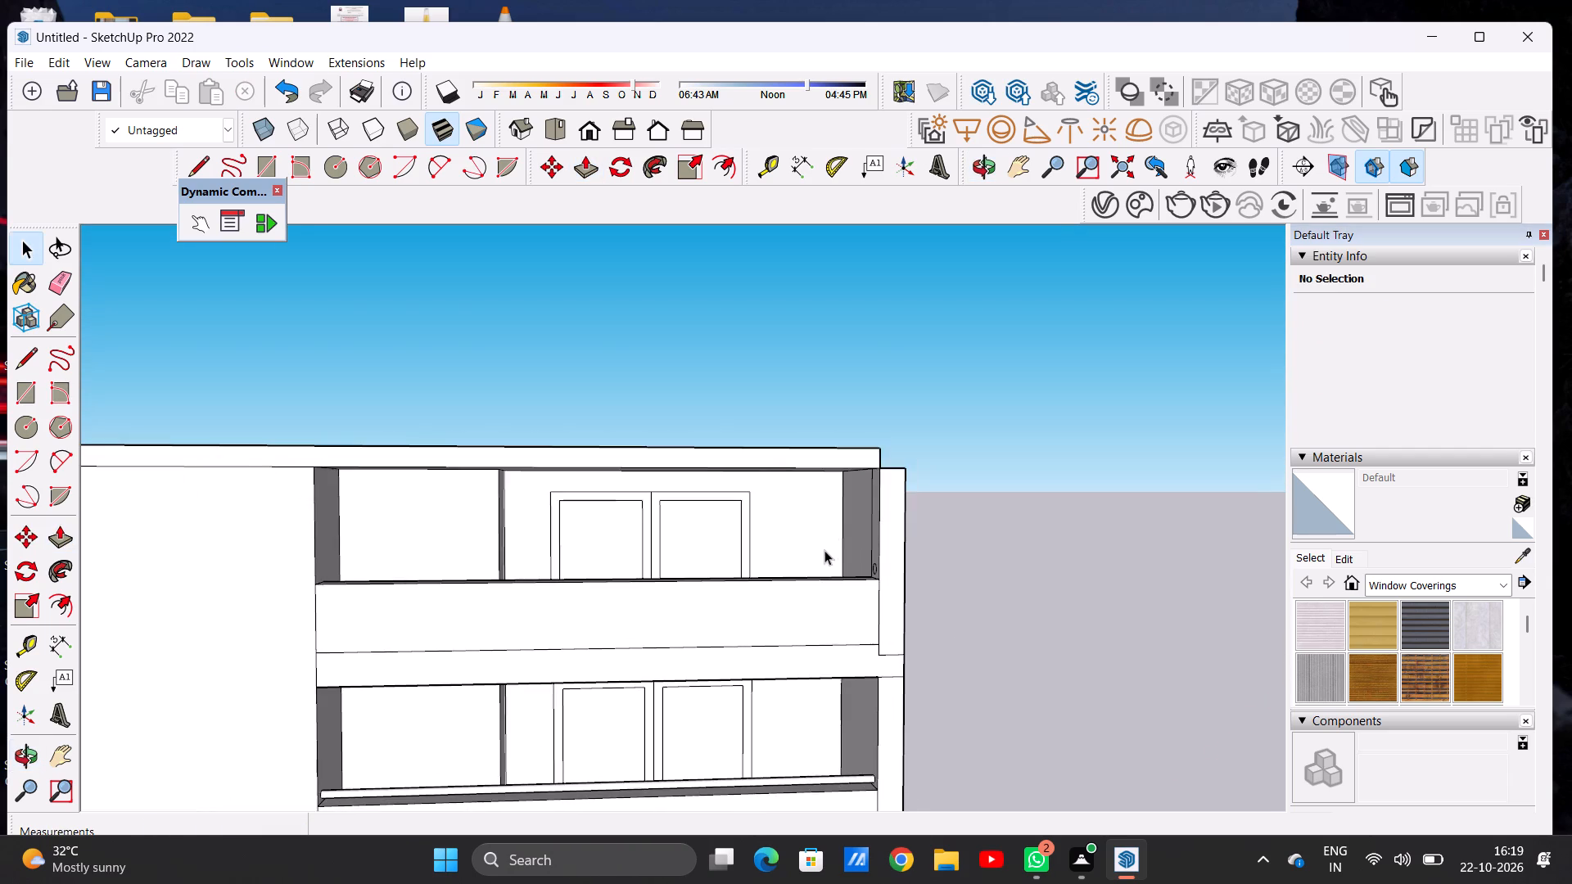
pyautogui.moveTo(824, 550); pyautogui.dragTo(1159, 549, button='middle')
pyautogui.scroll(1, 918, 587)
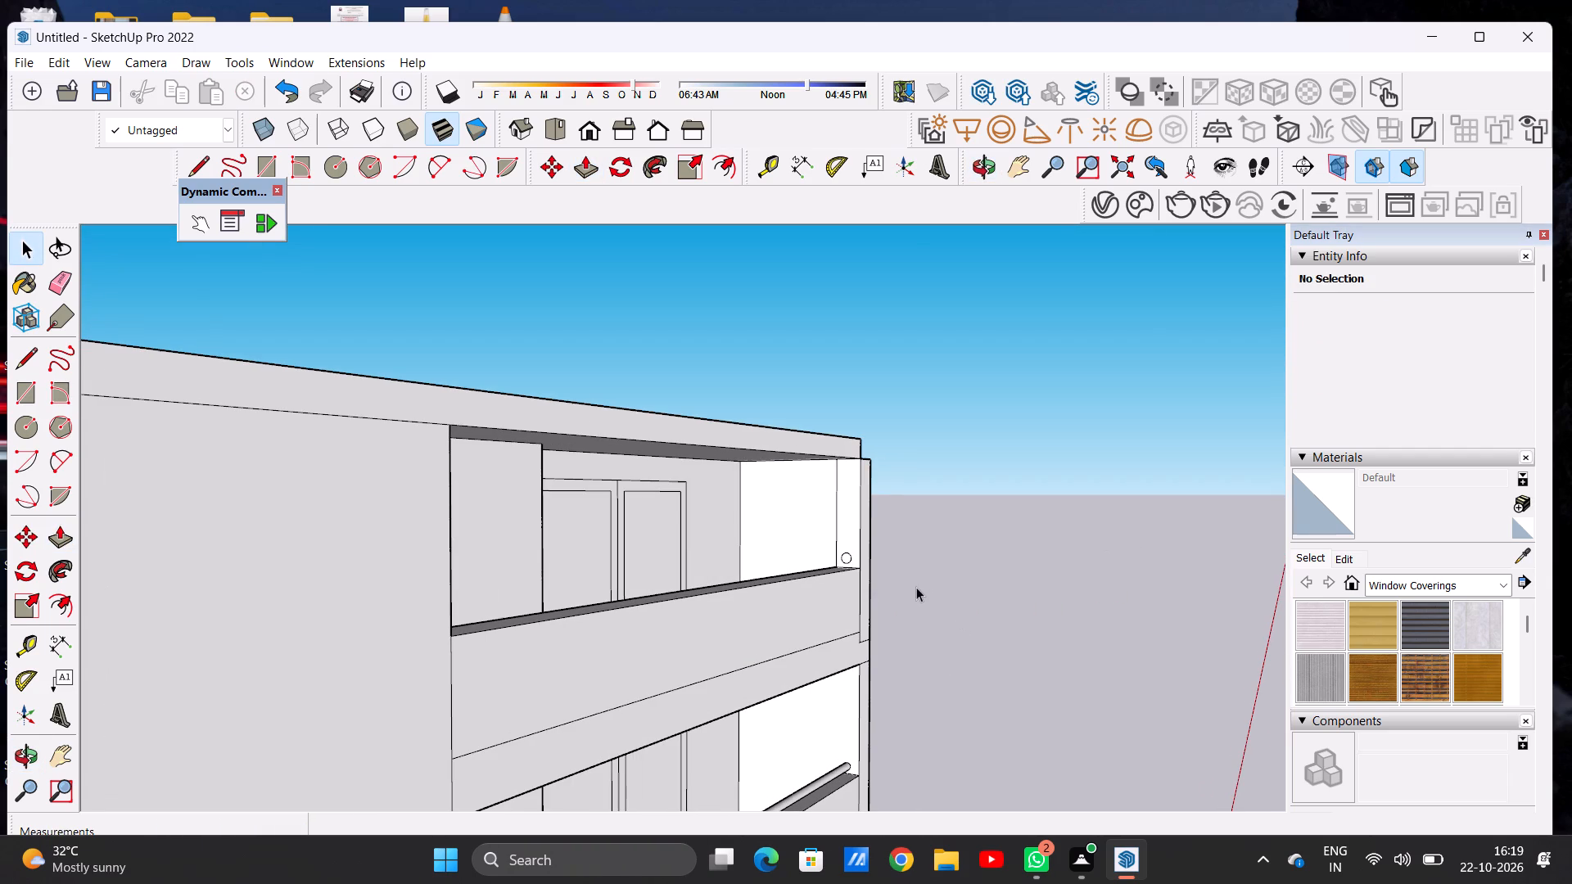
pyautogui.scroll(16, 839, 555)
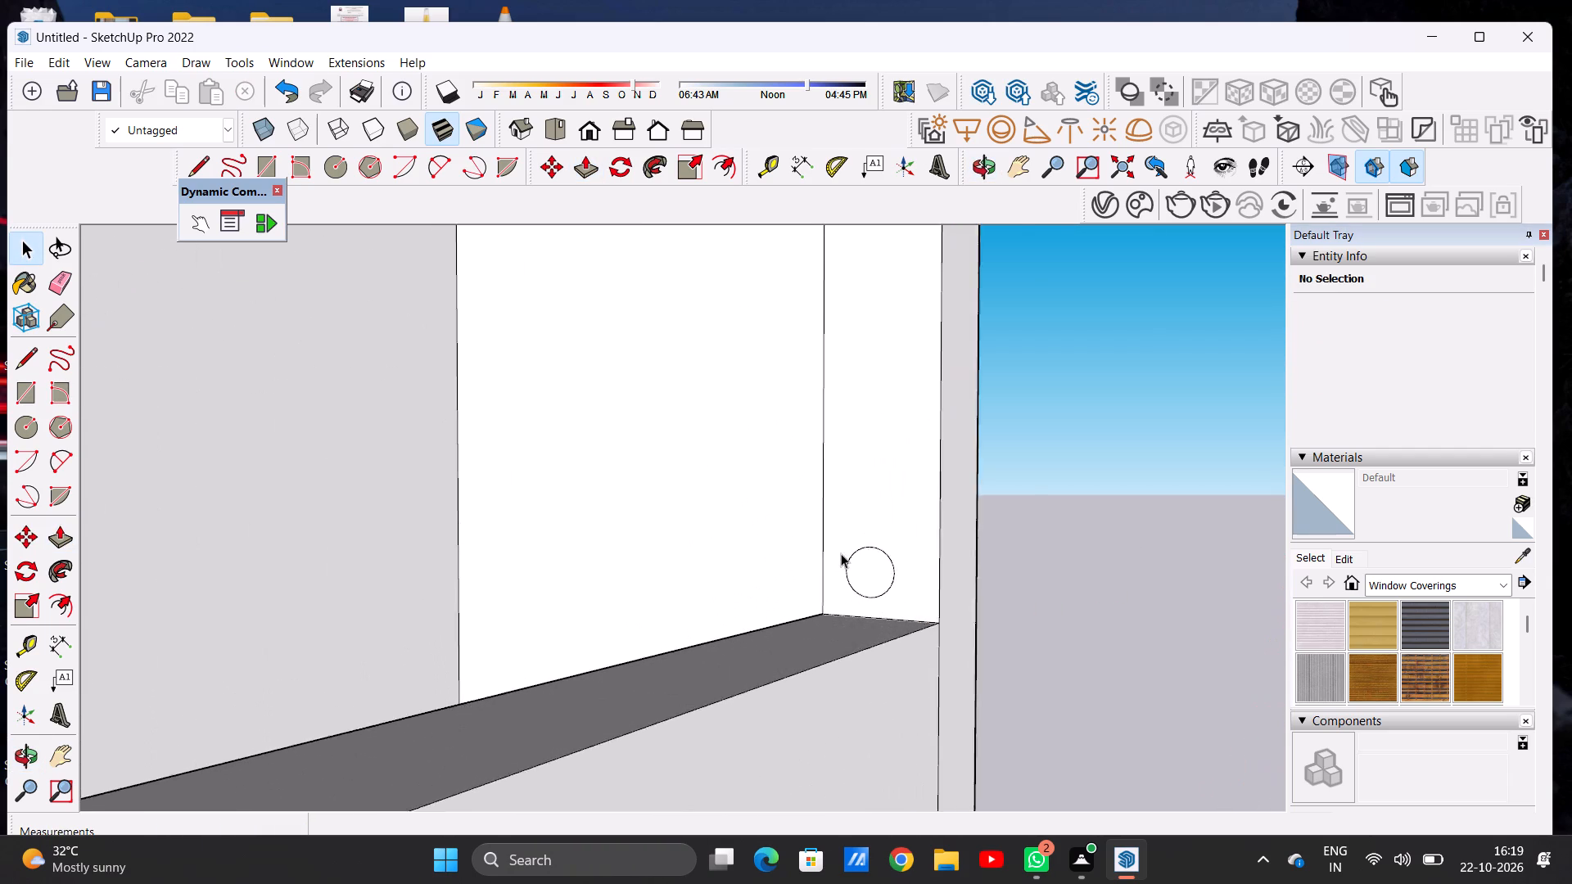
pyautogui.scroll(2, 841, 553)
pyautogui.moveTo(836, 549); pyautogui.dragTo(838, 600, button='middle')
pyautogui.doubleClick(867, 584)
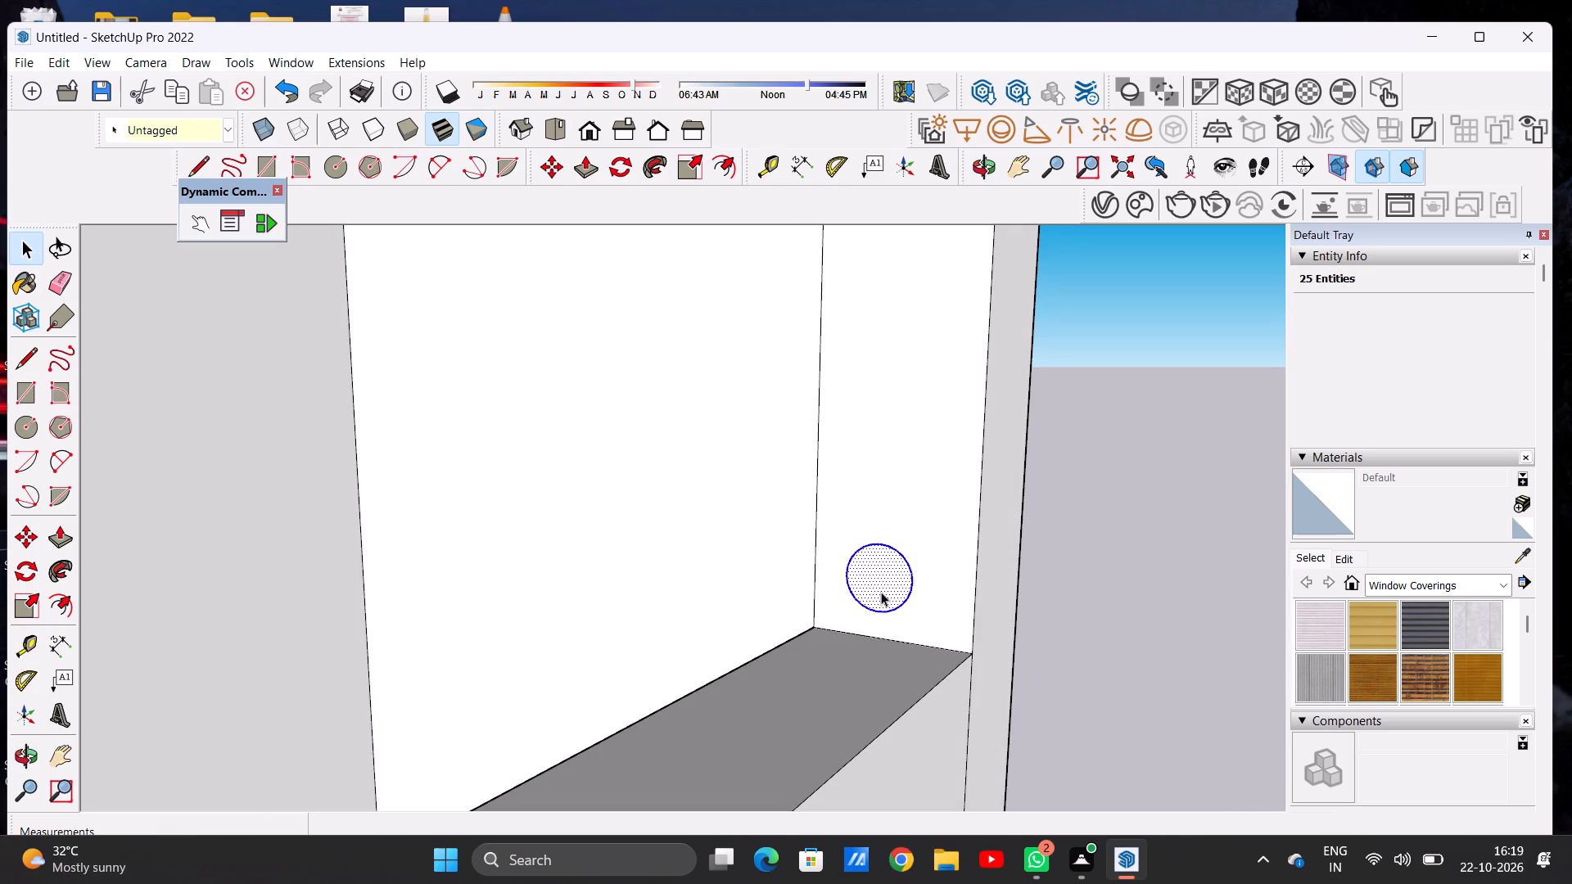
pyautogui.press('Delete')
# Draw a small circle, about 20 in² in area, on the balcony's inner side wall just above the top storey's parapet.
pyautogui.press('c')
pyautogui.click(881, 592)
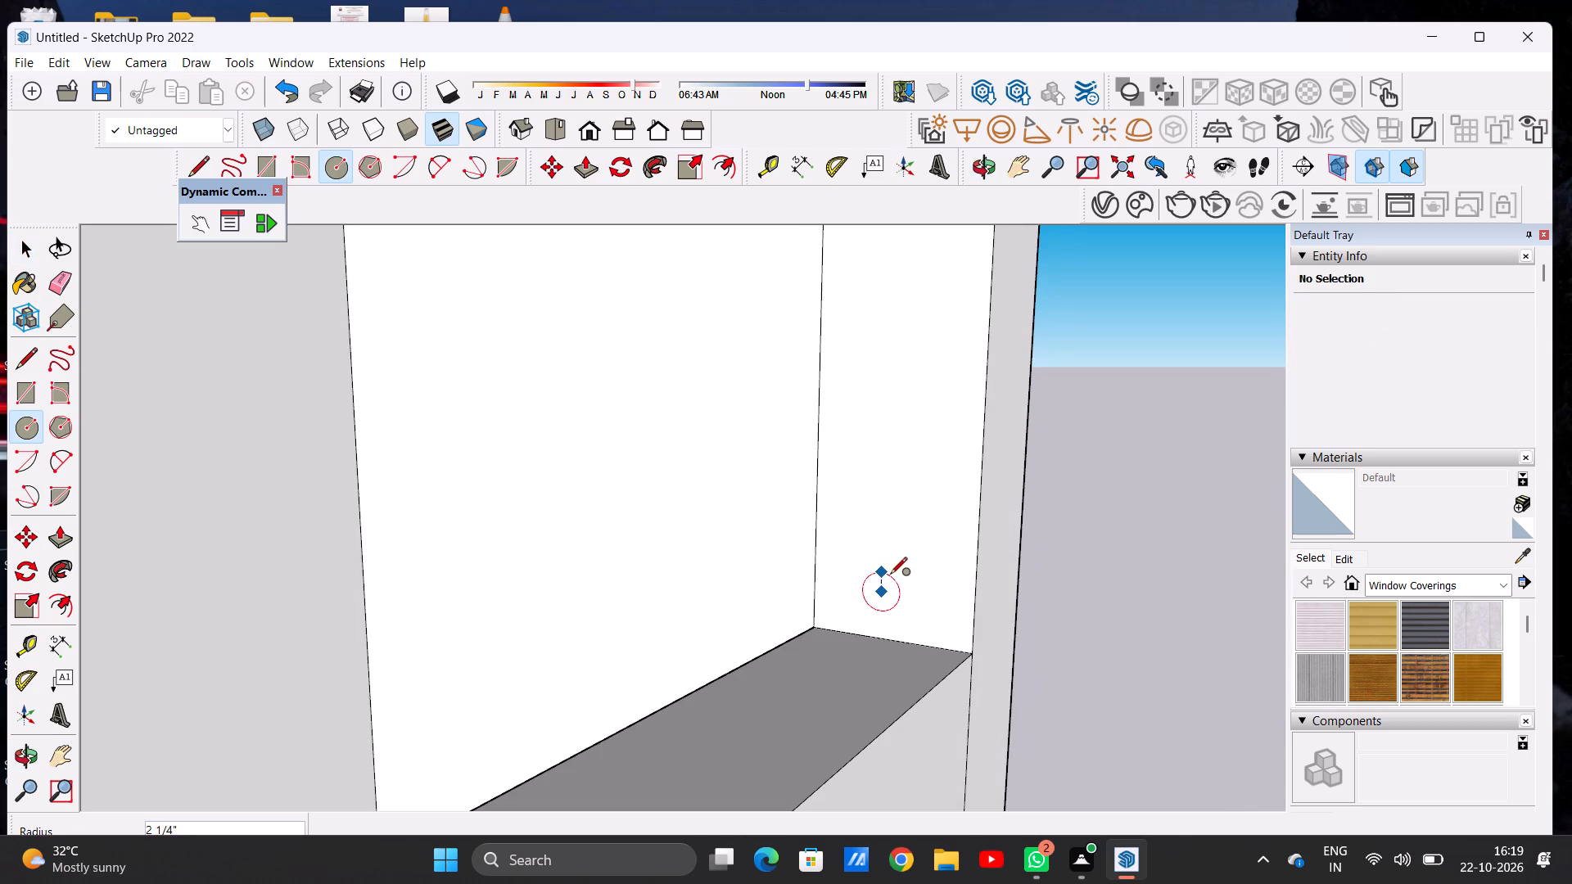
pyautogui.click(890, 571)
pyautogui.press('space')
# Extrude the small circle about 35' 1 3/8" along the parapet to the balcony's opposite side wall, forming a round handrail.
pyautogui.write('P')
pyautogui.click(885, 589)
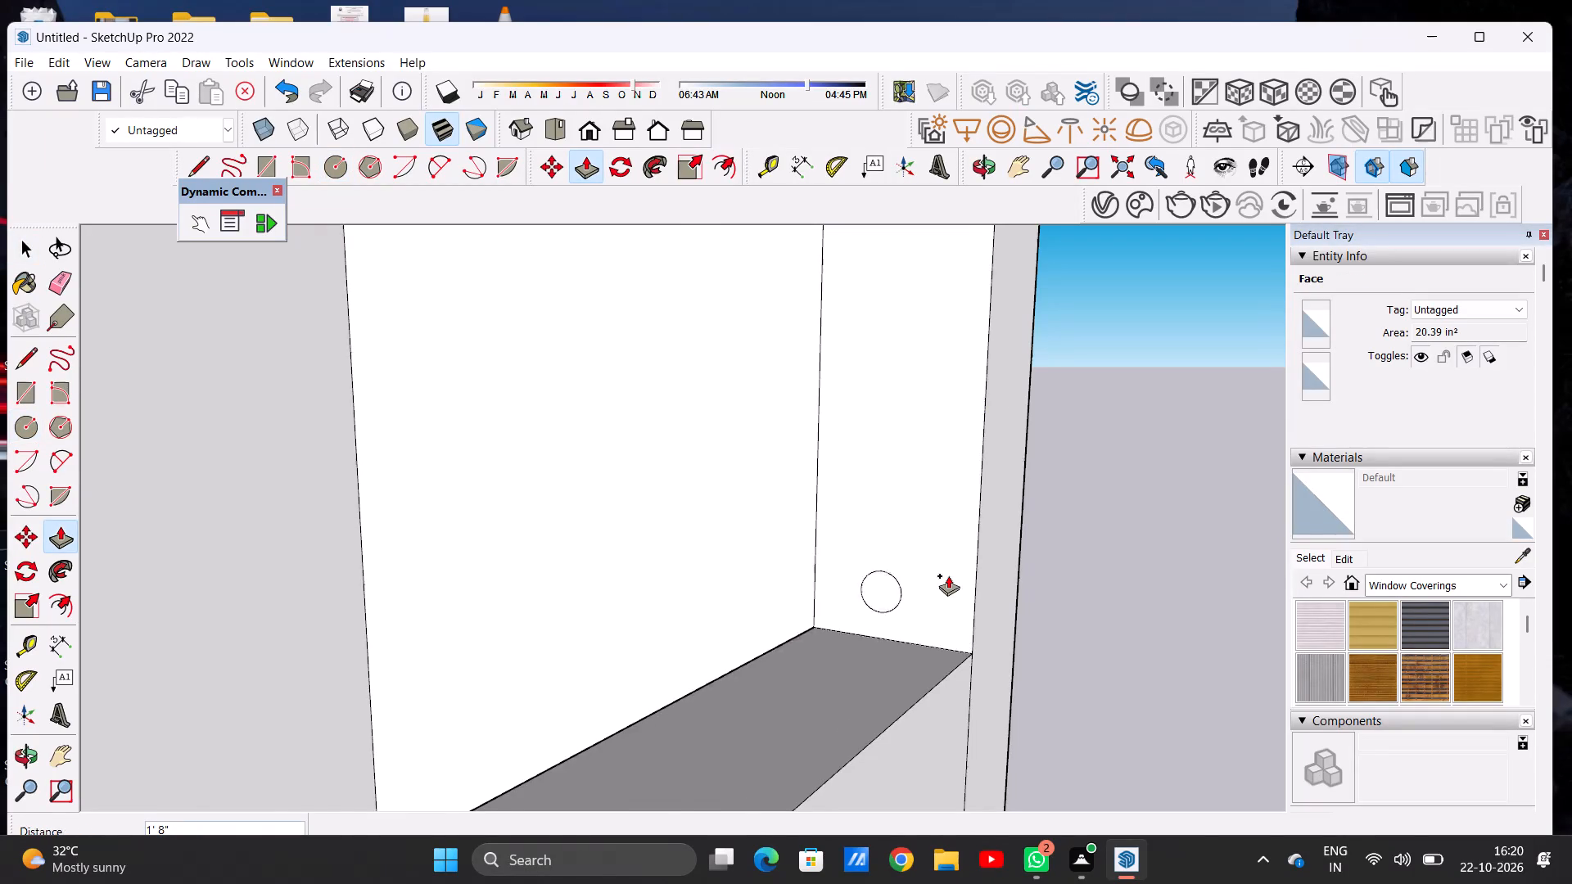
pyautogui.scroll(-7, 948, 575)
pyautogui.scroll(1, 948, 575)
pyautogui.scroll(-9, 948, 575)
pyautogui.scroll(-11, 809, 665)
pyautogui.moveTo(781, 665); pyautogui.dragTo(438, 614, button='middle')
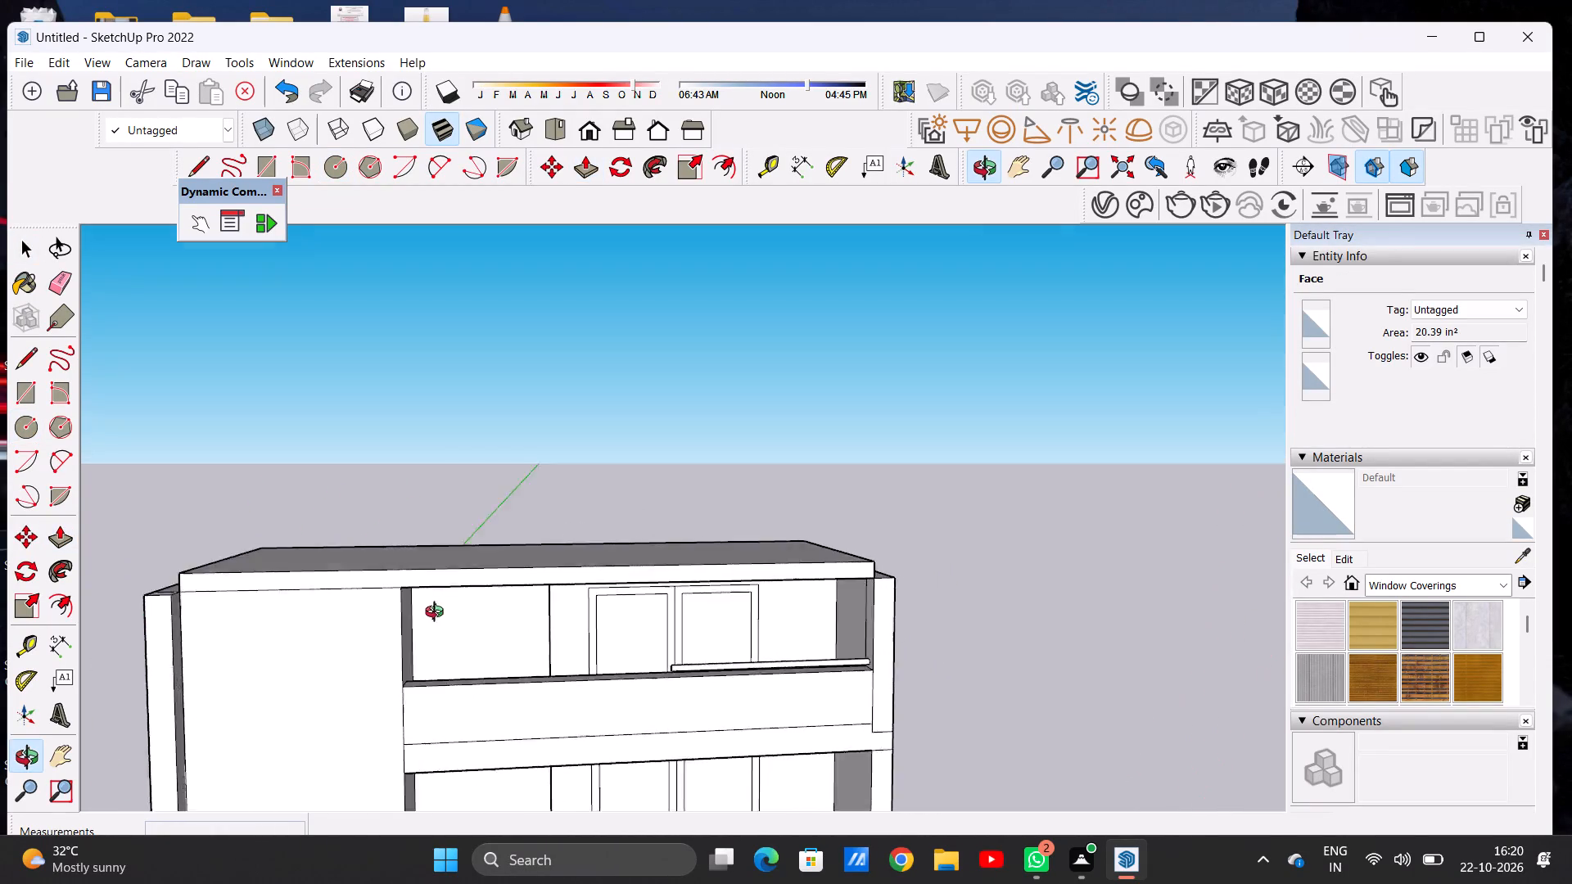
pyautogui.moveTo(438, 614); pyautogui.dragTo(382, 580, button='middle')
pyautogui.scroll(14, 387, 604)
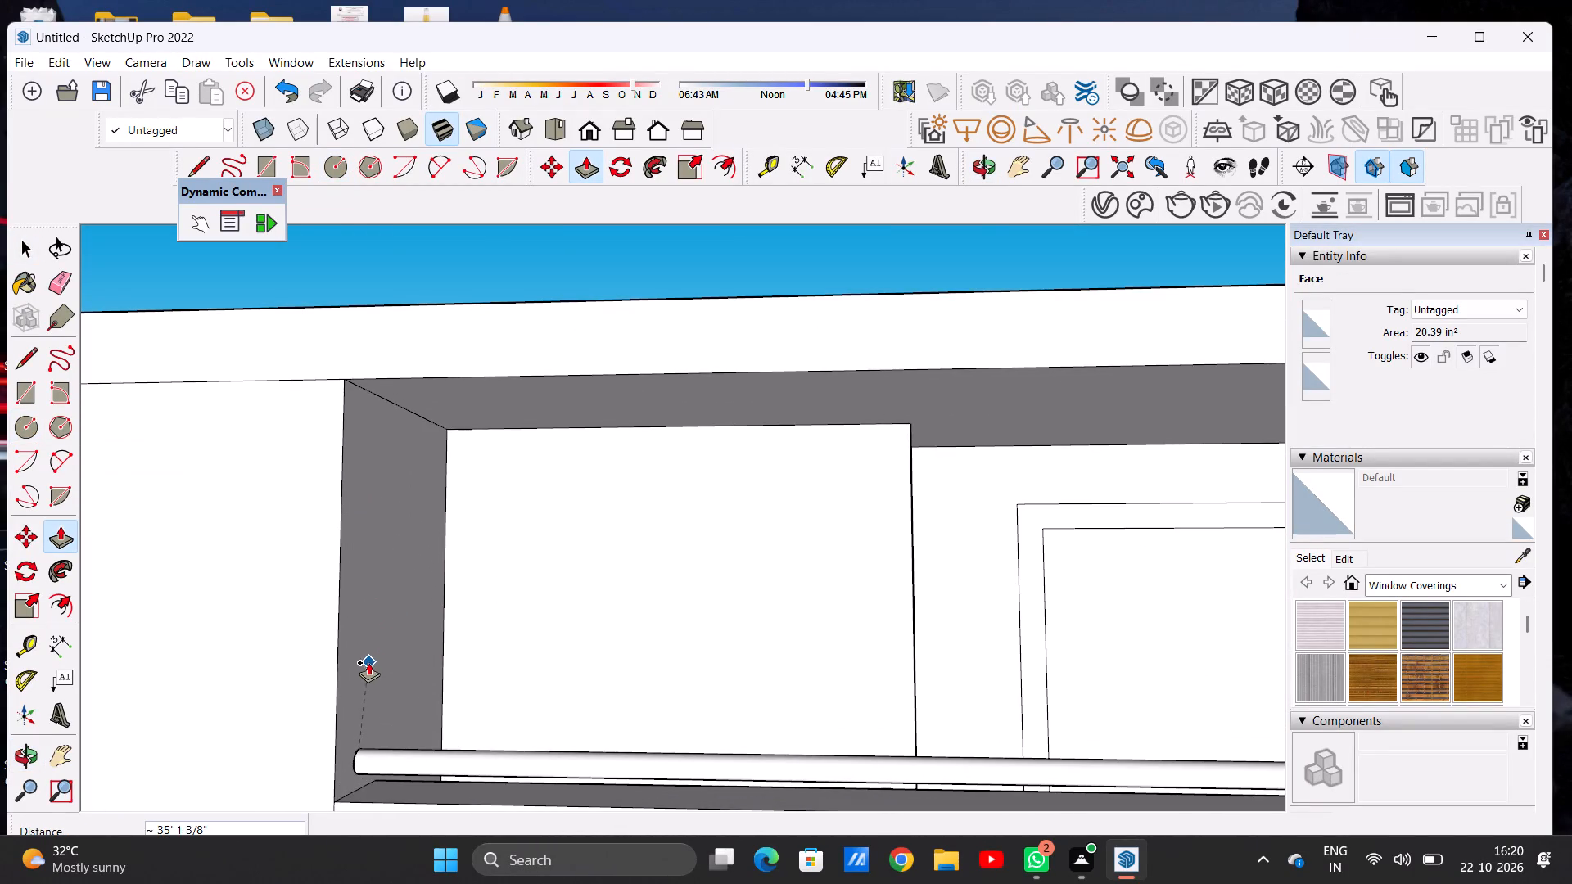
pyautogui.click(368, 659)
pyautogui.press('space')
# Examine the whole building's facade in the standard front view.
pyautogui.scroll(-8, 639, 728)
pyautogui.scroll(1, 644, 733)
pyautogui.scroll(-6, 644, 733)
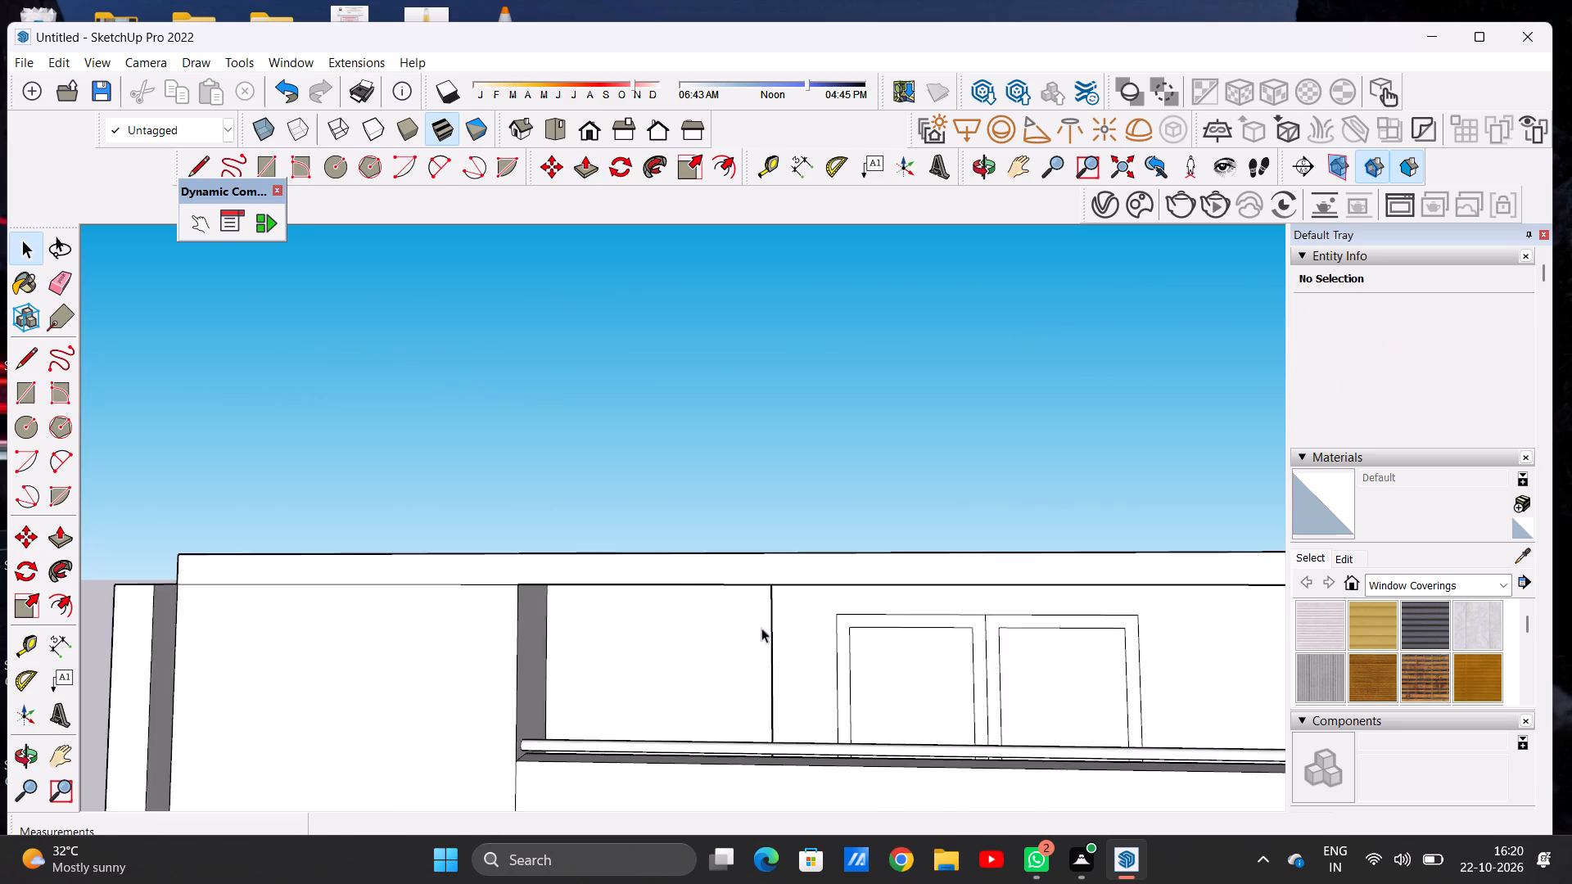
pyautogui.scroll(-10, 761, 628)
pyautogui.scroll(-7, 943, 637)
pyautogui.scroll(-7, 812, 632)
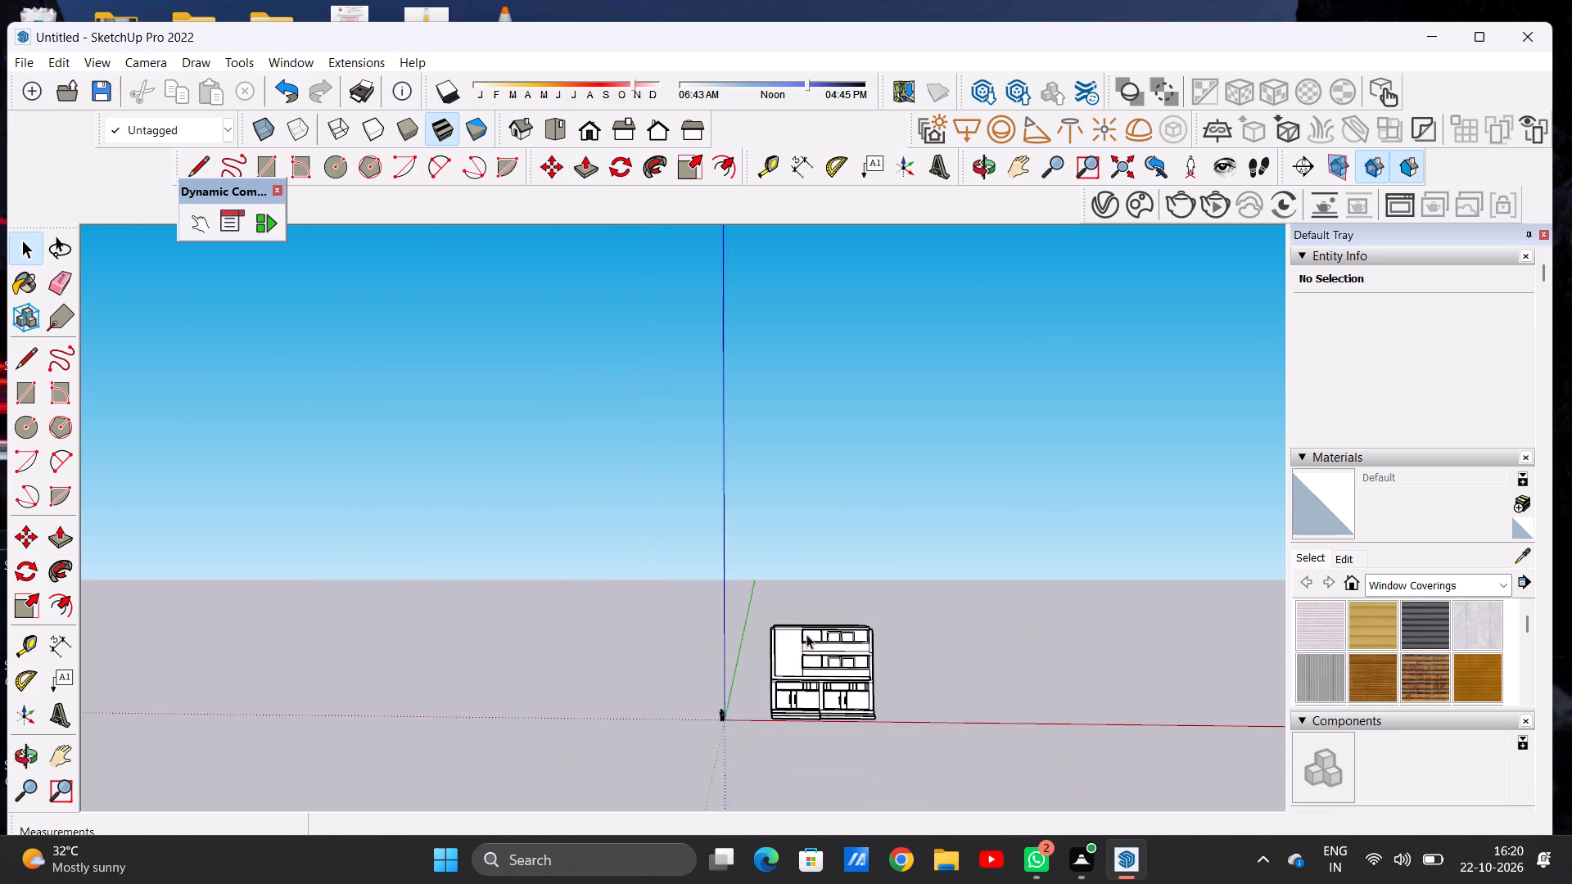
pyautogui.scroll(8, 898, 675)
pyautogui.click(590, 136)
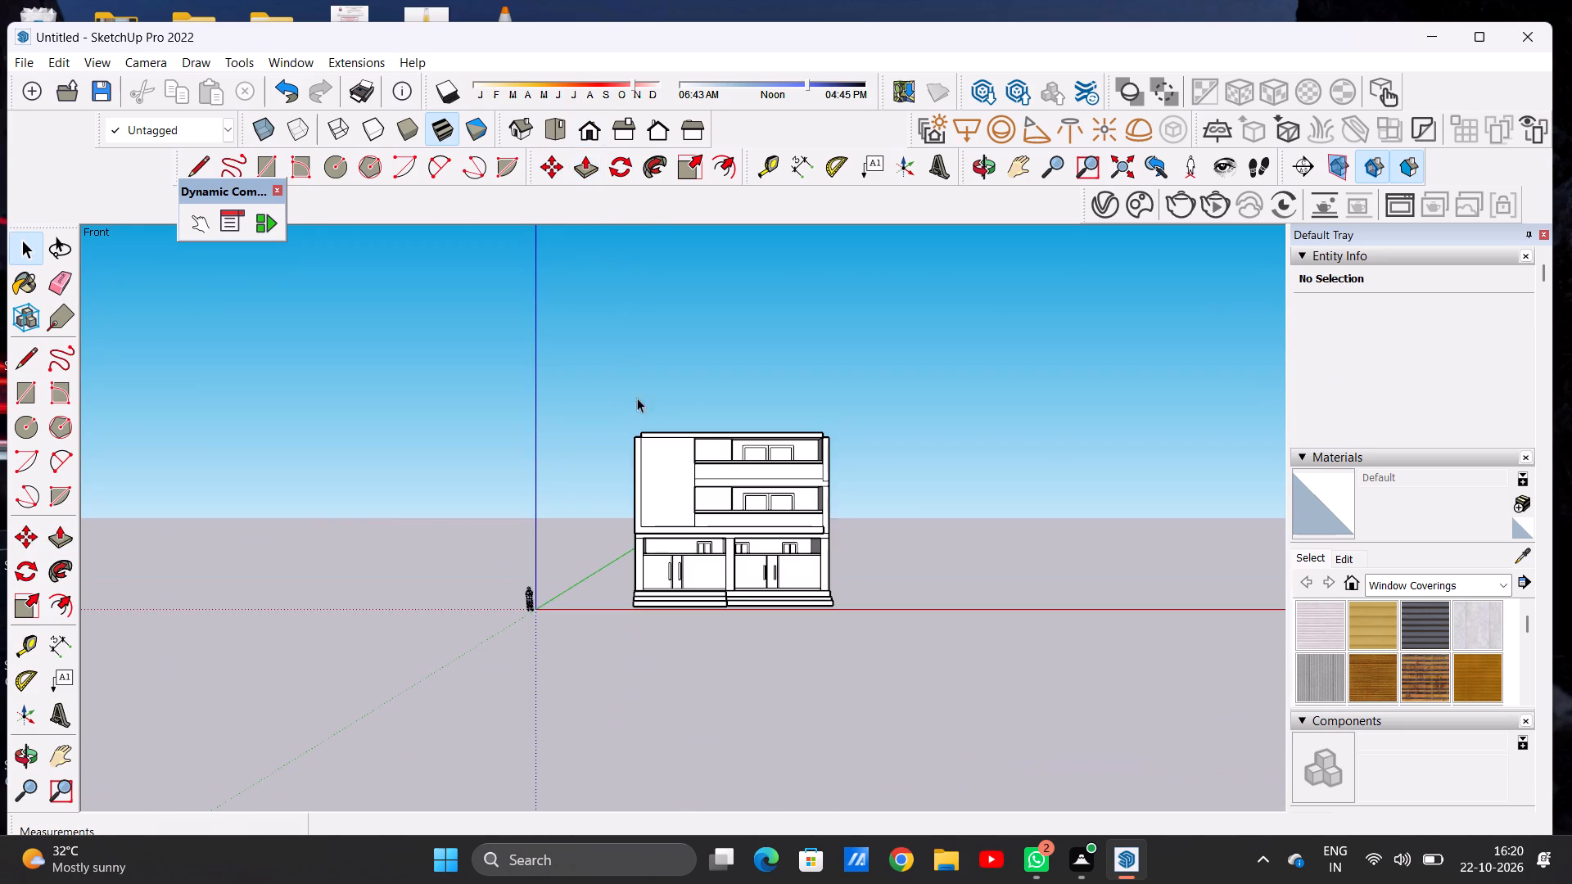
pyautogui.scroll(6, 738, 457)
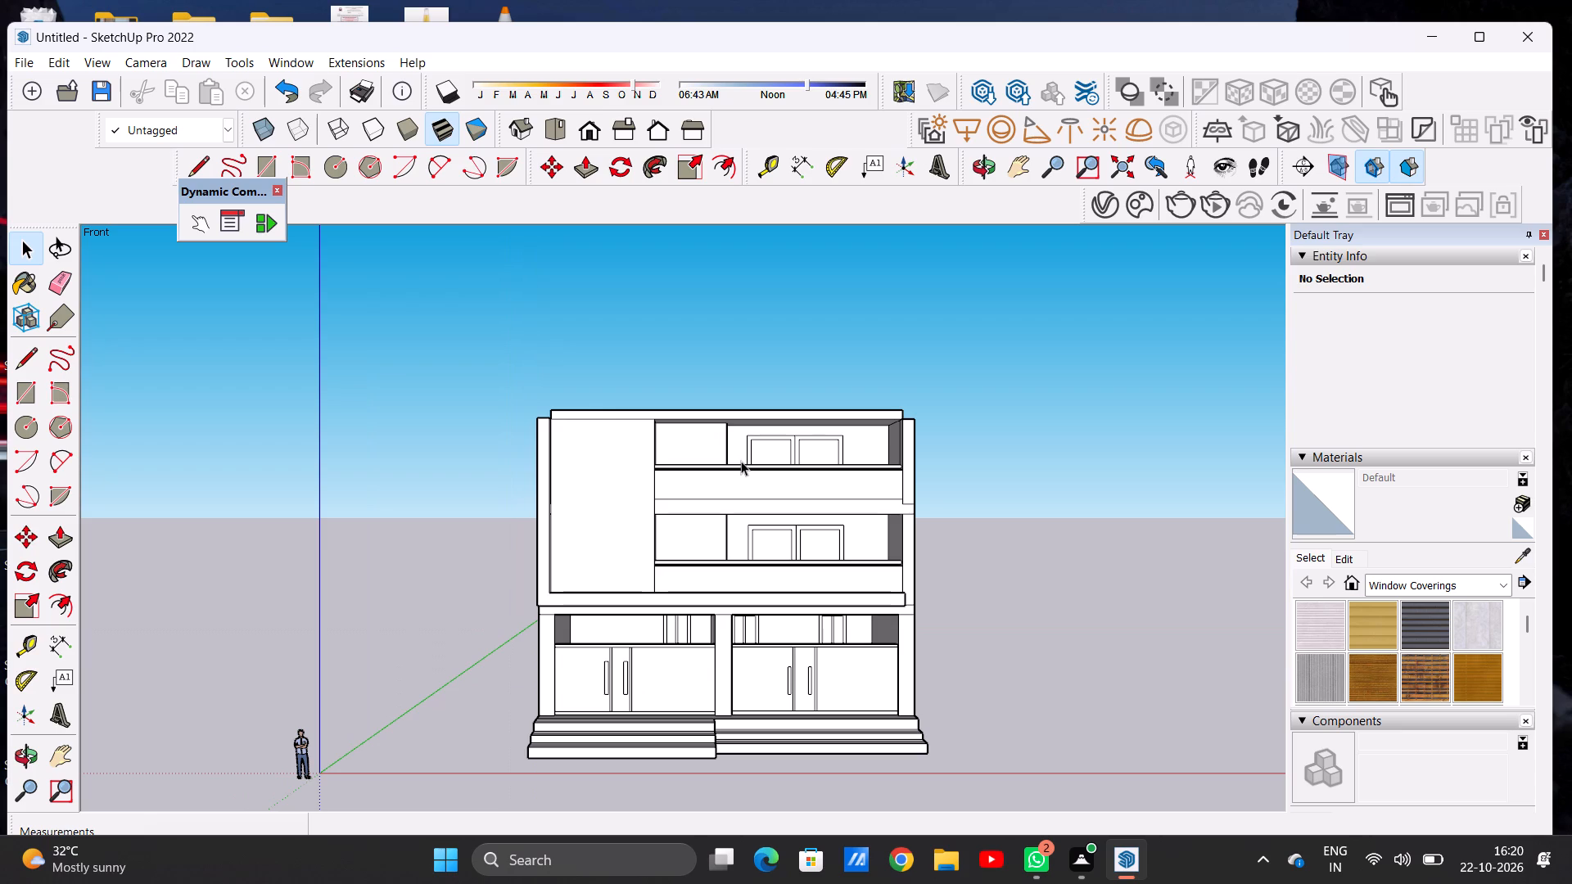
pyautogui.scroll(3, 741, 466)
pyautogui.scroll(-3, 739, 466)
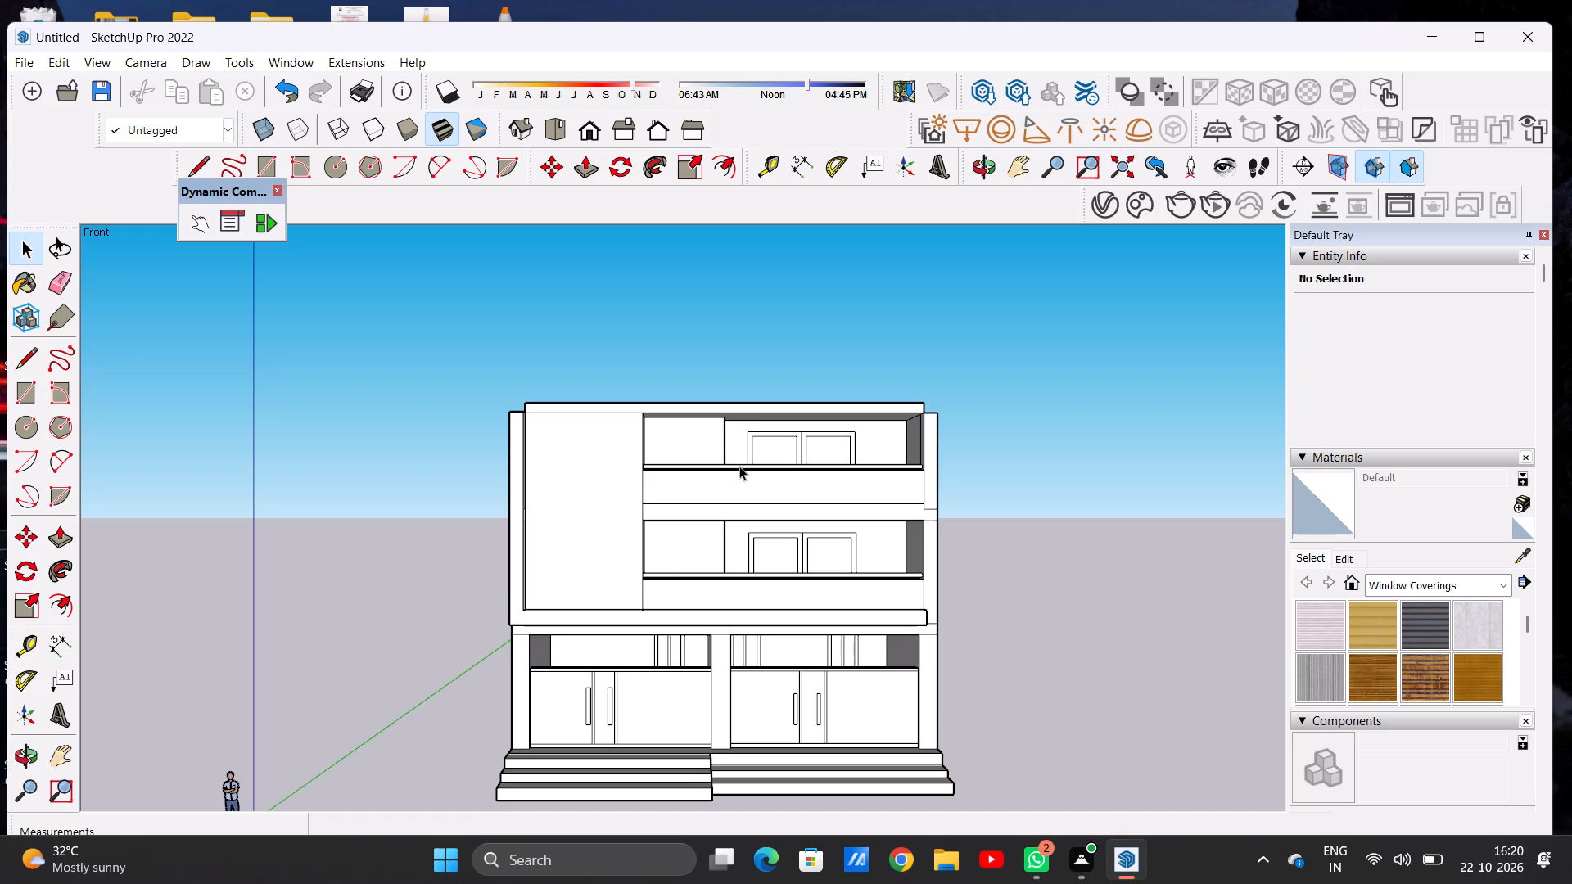
pyautogui.scroll(-6, 739, 466)
pyautogui.scroll(7, 725, 455)
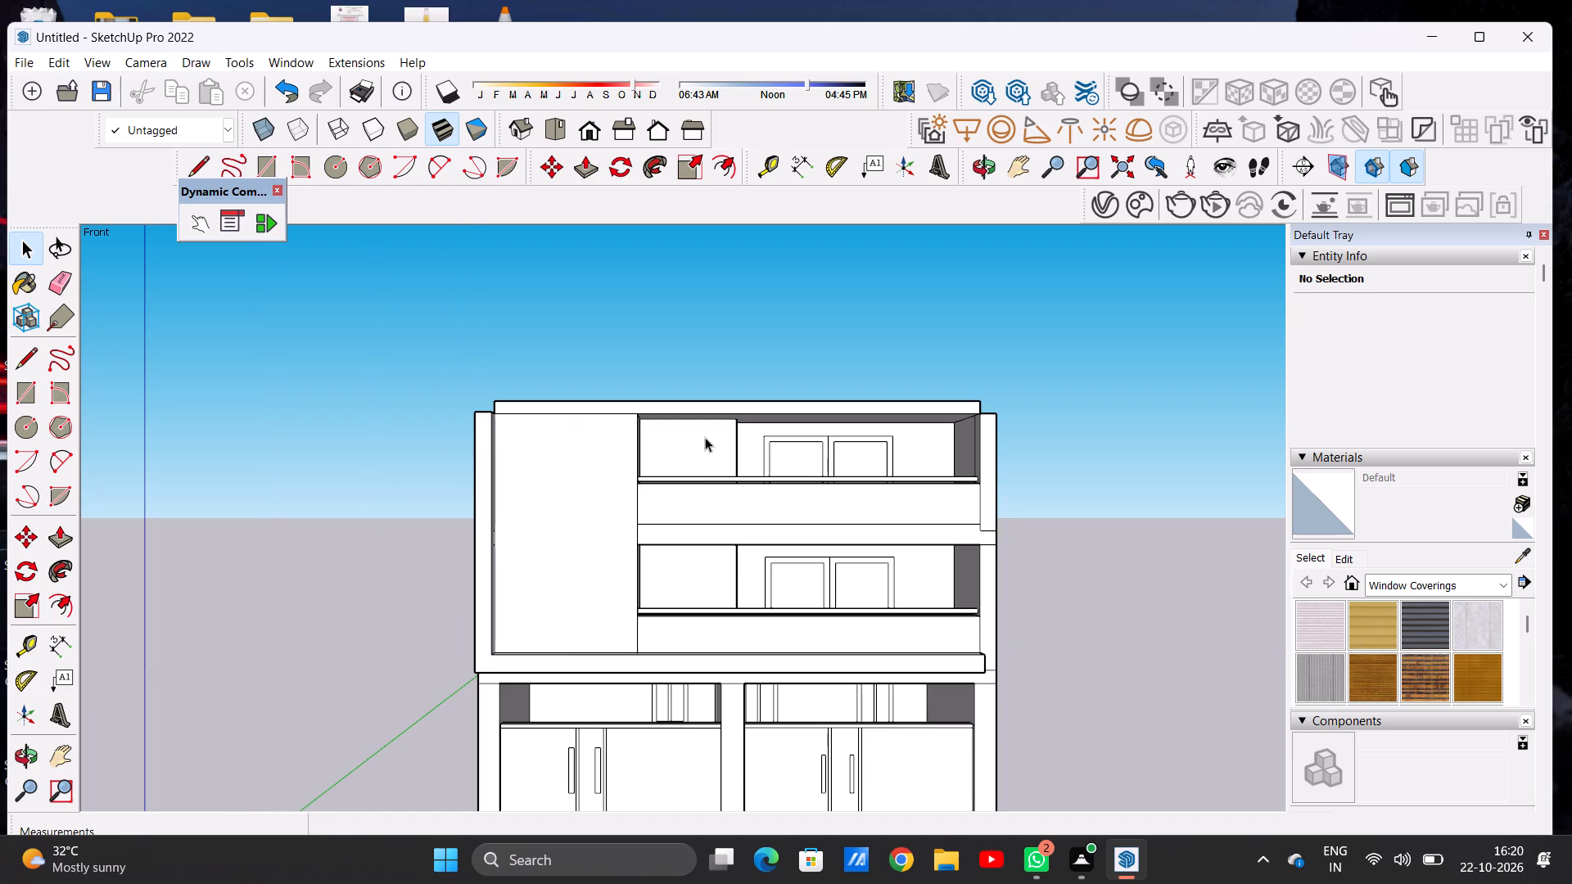
# Inspect the parapets and handrails of both upper balconies up close and from several angles.
pyautogui.scroll(11, 703, 437)
pyautogui.moveTo(689, 398); pyautogui.dragTo(399, 450, button='middle')
pyautogui.middleClick(397, 453)
pyautogui.moveTo(397, 454); pyautogui.dragTo(475, 507, button='middle')
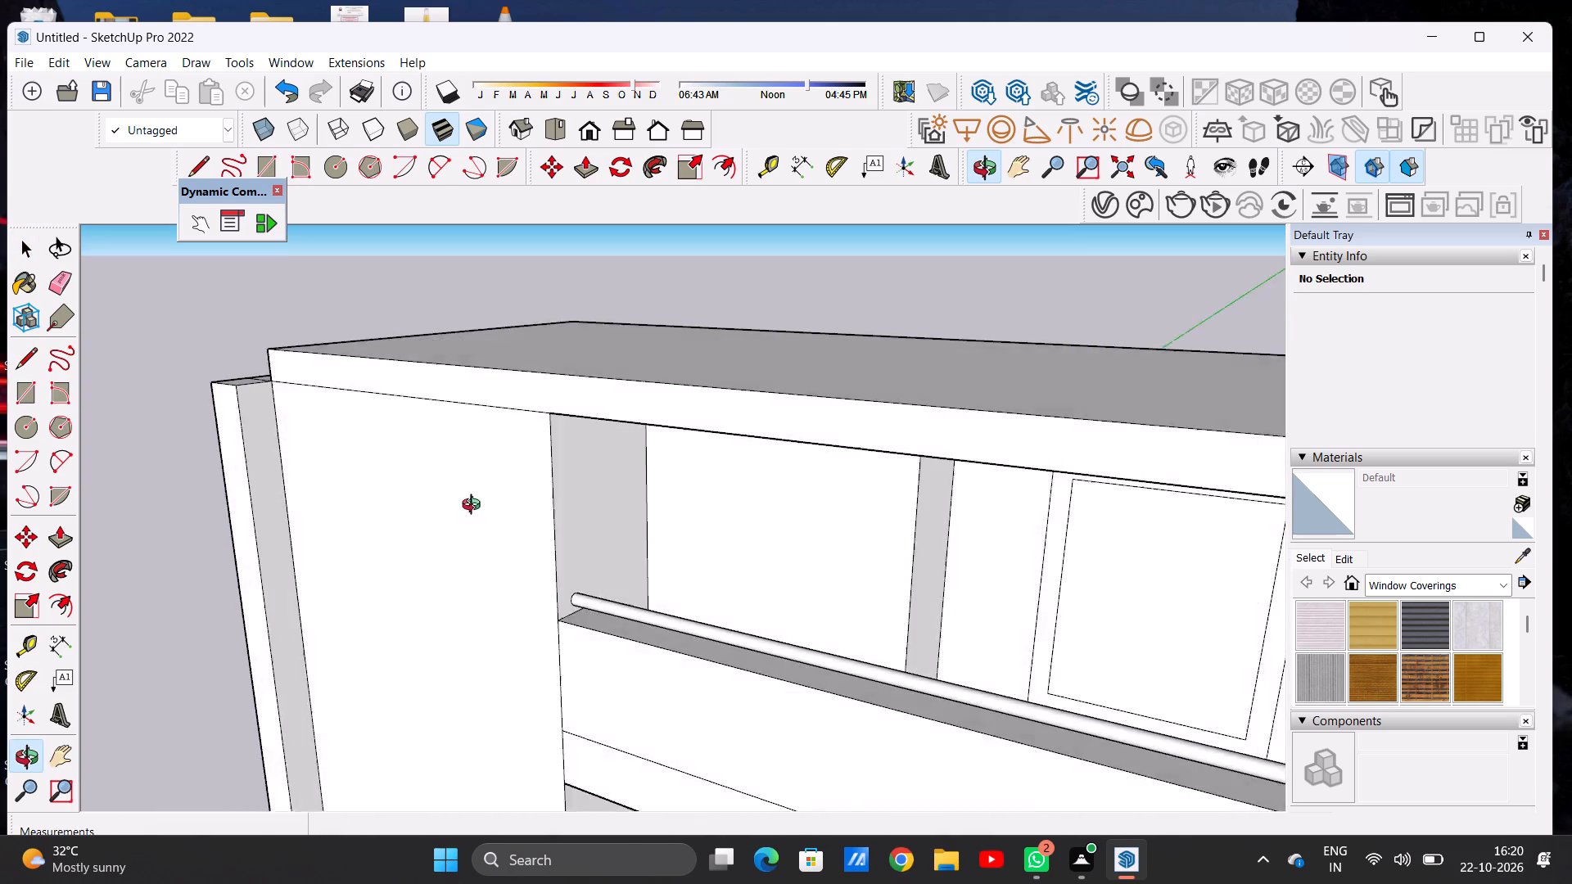
pyautogui.moveTo(475, 507); pyautogui.dragTo(655, 507, button='middle')
pyautogui.scroll(2, 655, 507)
pyautogui.scroll(-8, 698, 444)
pyautogui.scroll(2, 698, 444)
pyautogui.scroll(-11, 707, 408)
pyautogui.scroll(7, 736, 477)
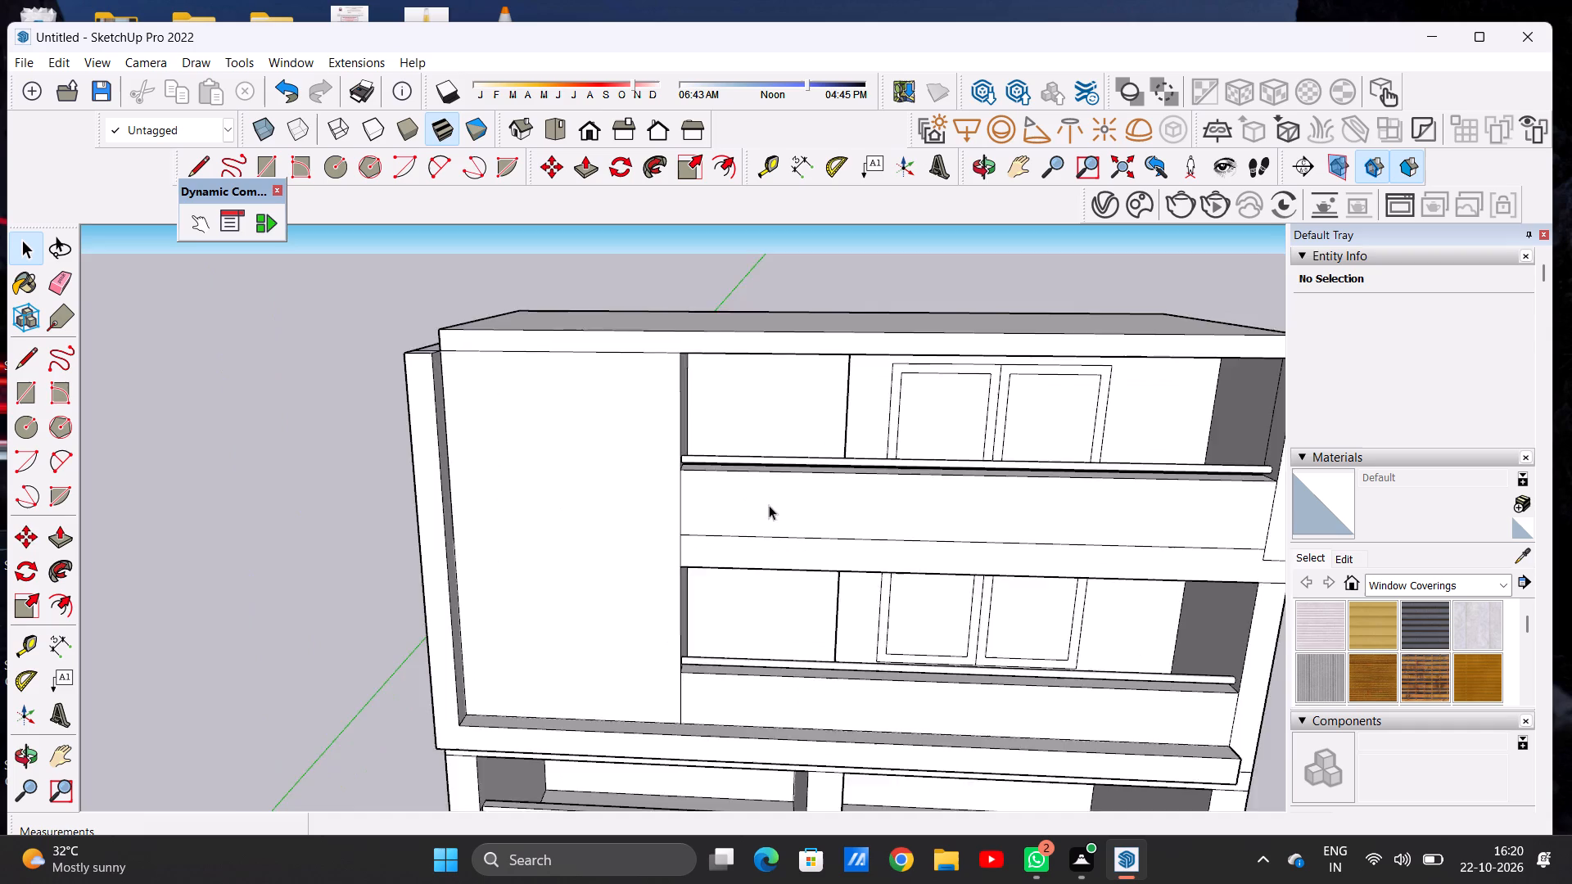
pyautogui.scroll(6, 769, 505)
pyautogui.scroll(-3, 646, 494)
pyautogui.scroll(1, 646, 494)
pyautogui.scroll(-4, 646, 494)
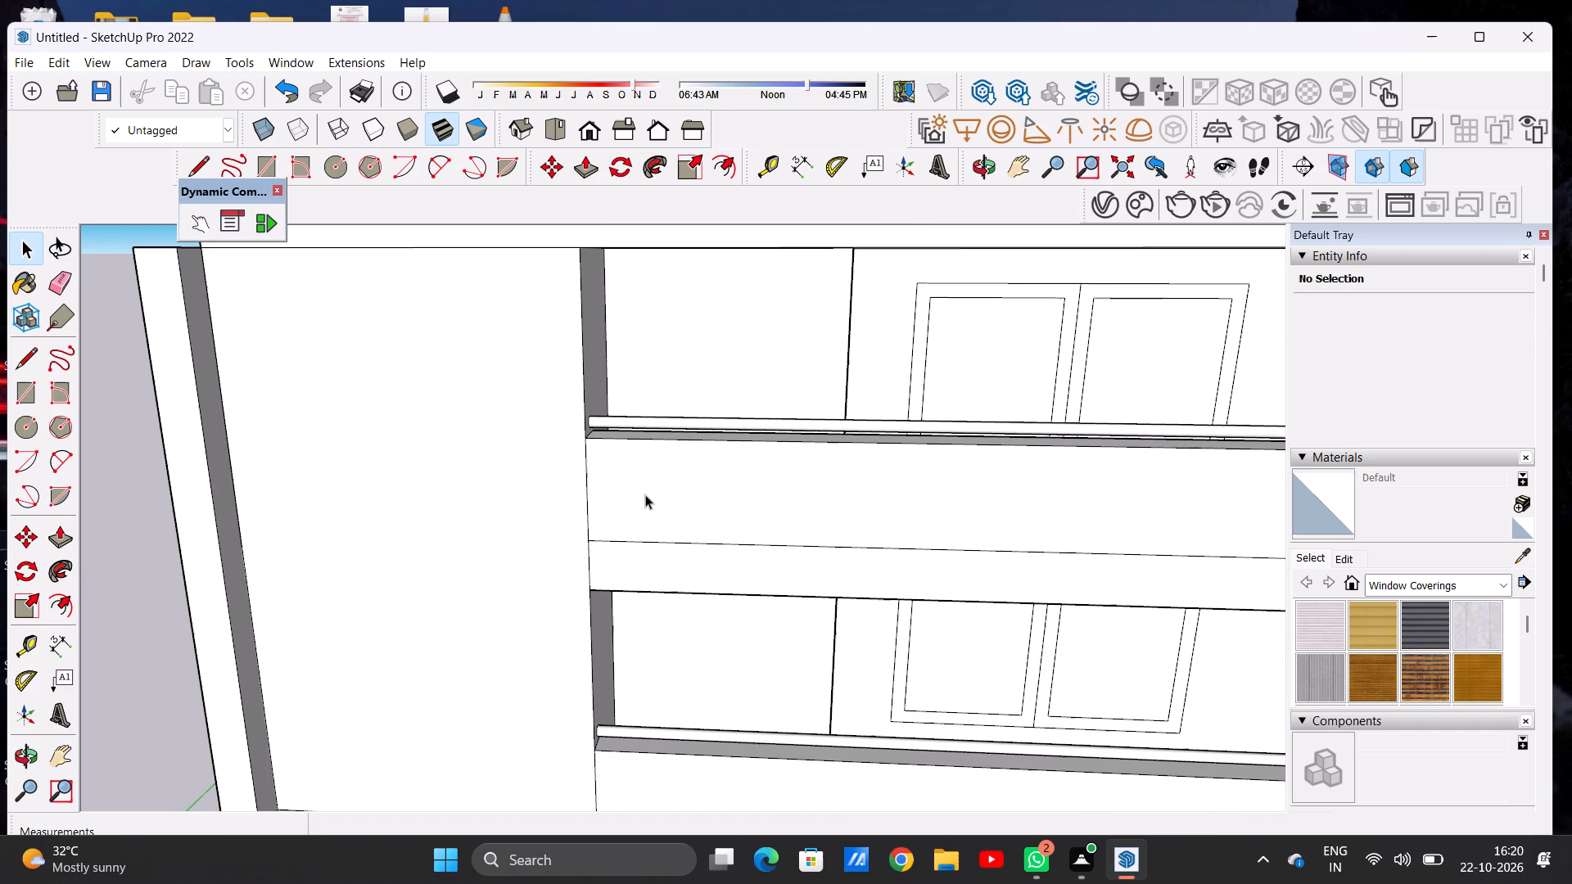
pyautogui.scroll(-13, 645, 494)
pyautogui.scroll(1, 644, 488)
pyautogui.scroll(-2, 644, 488)
pyautogui.scroll(5, 698, 529)
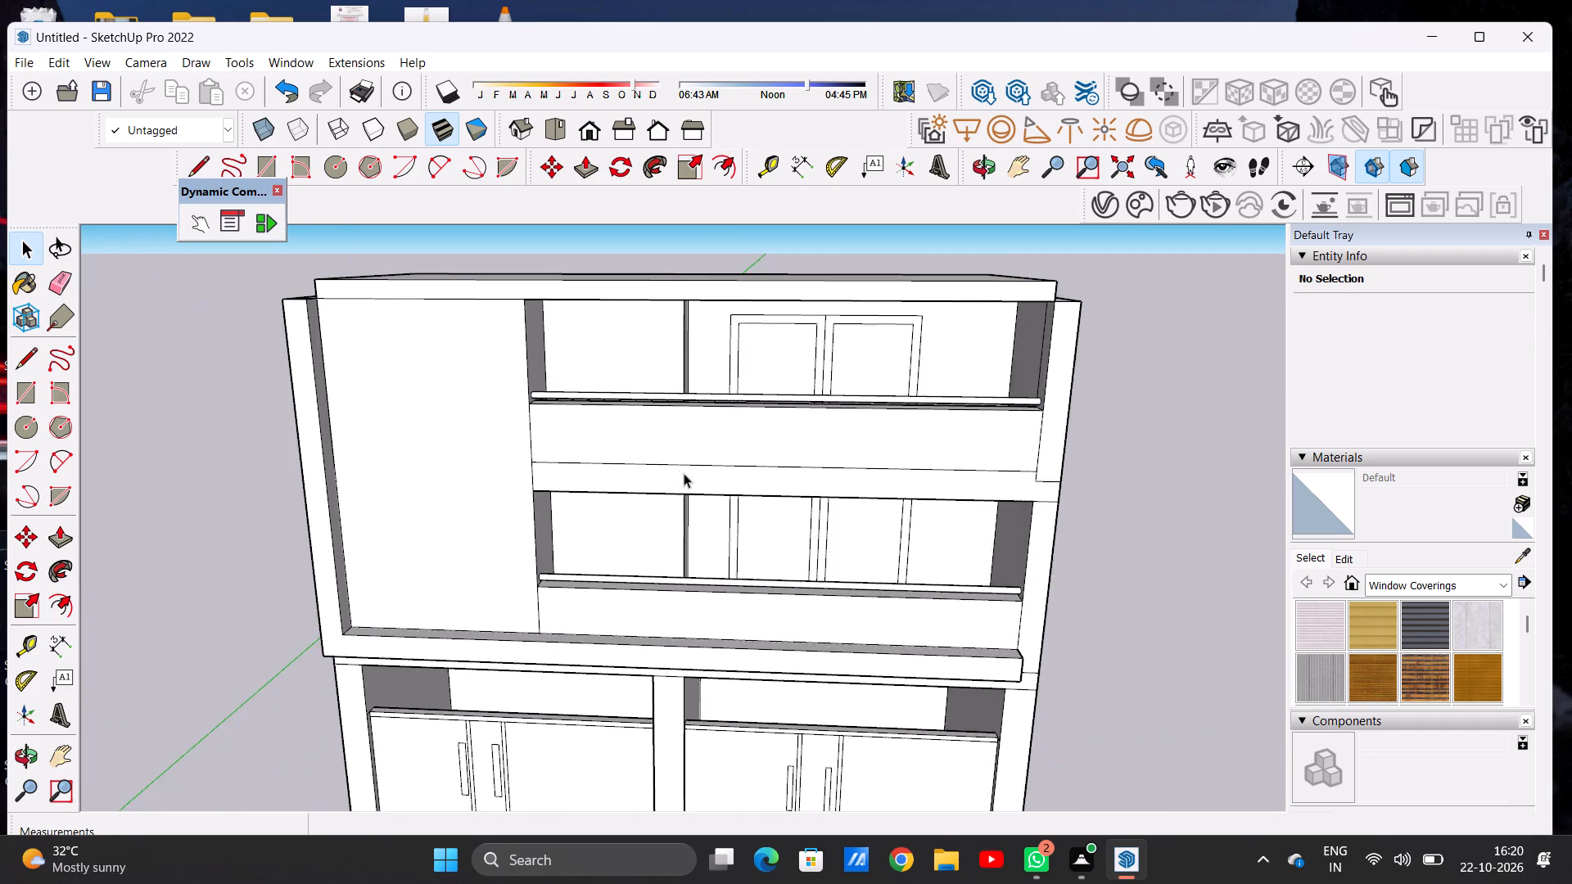
pyautogui.scroll(5, 684, 473)
pyautogui.scroll(-1, 668, 451)
pyautogui.scroll(5, 668, 451)
pyautogui.scroll(-15, 668, 451)
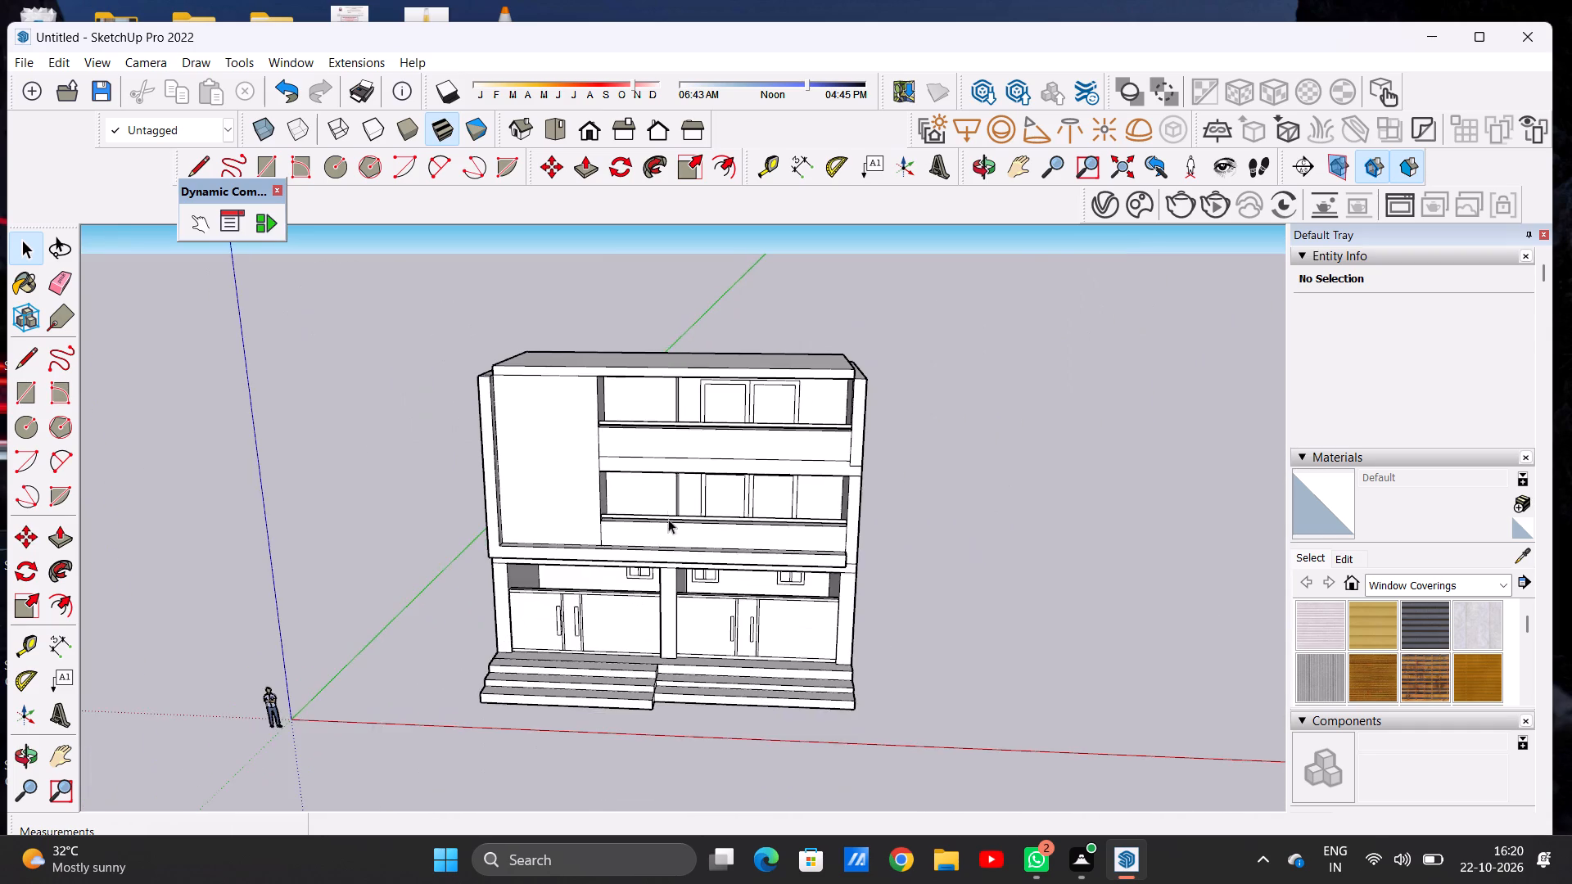
pyautogui.scroll(15, 668, 519)
pyautogui.moveTo(664, 561); pyautogui.dragTo(809, 565, button='middle')
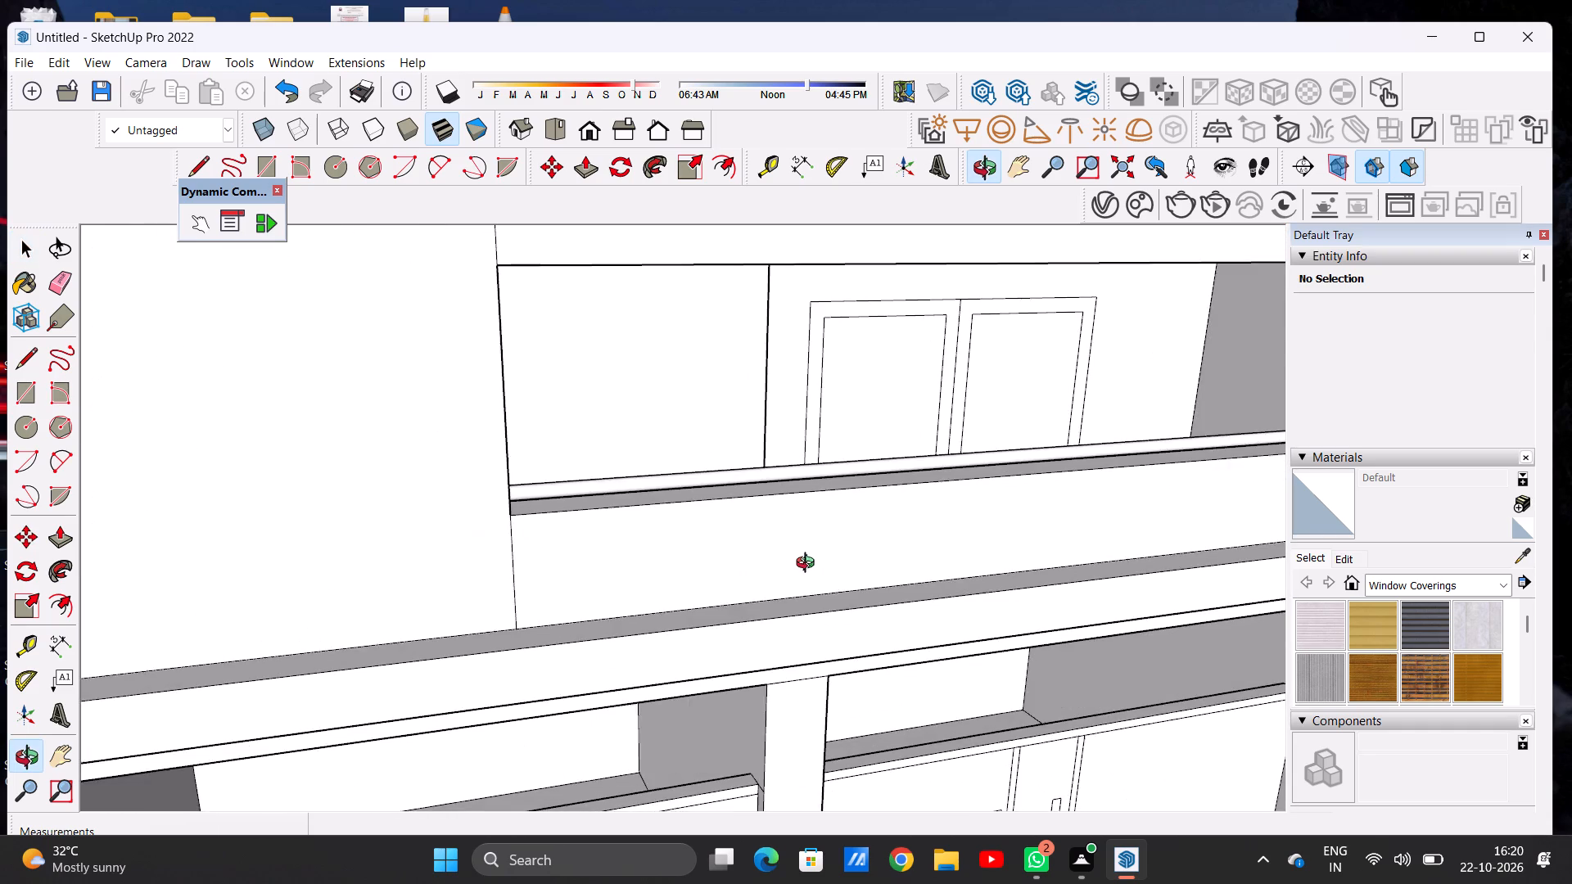
pyautogui.moveTo(809, 565); pyautogui.dragTo(697, 515, button='middle')
pyautogui.scroll(-17, 697, 515)
pyautogui.scroll(1, 697, 515)
pyautogui.scroll(-1, 697, 515)
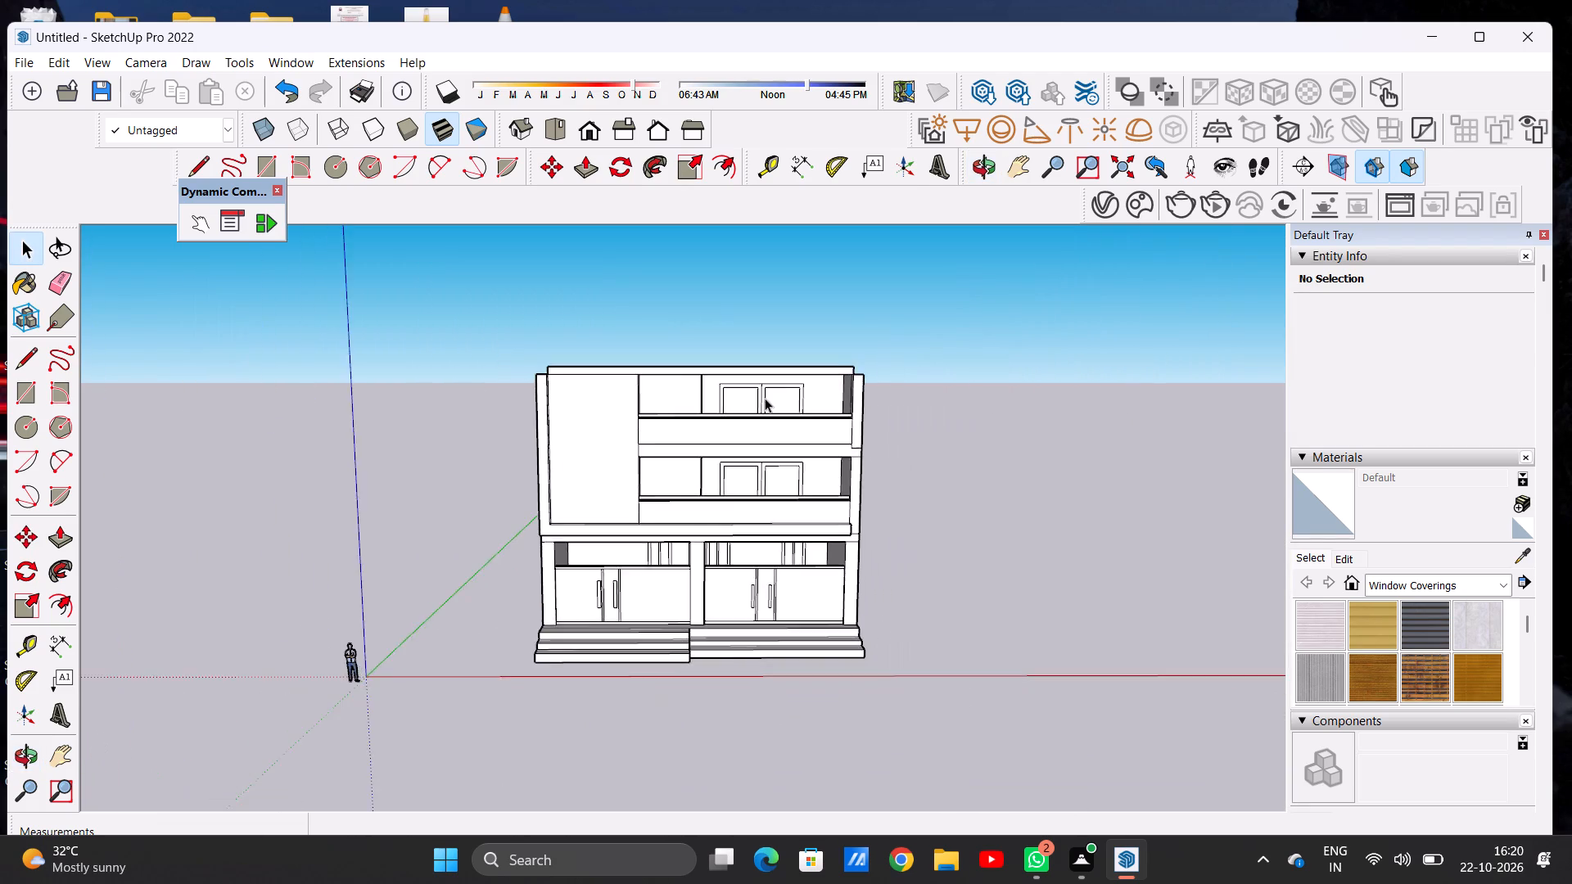
pyautogui.scroll(9, 766, 398)
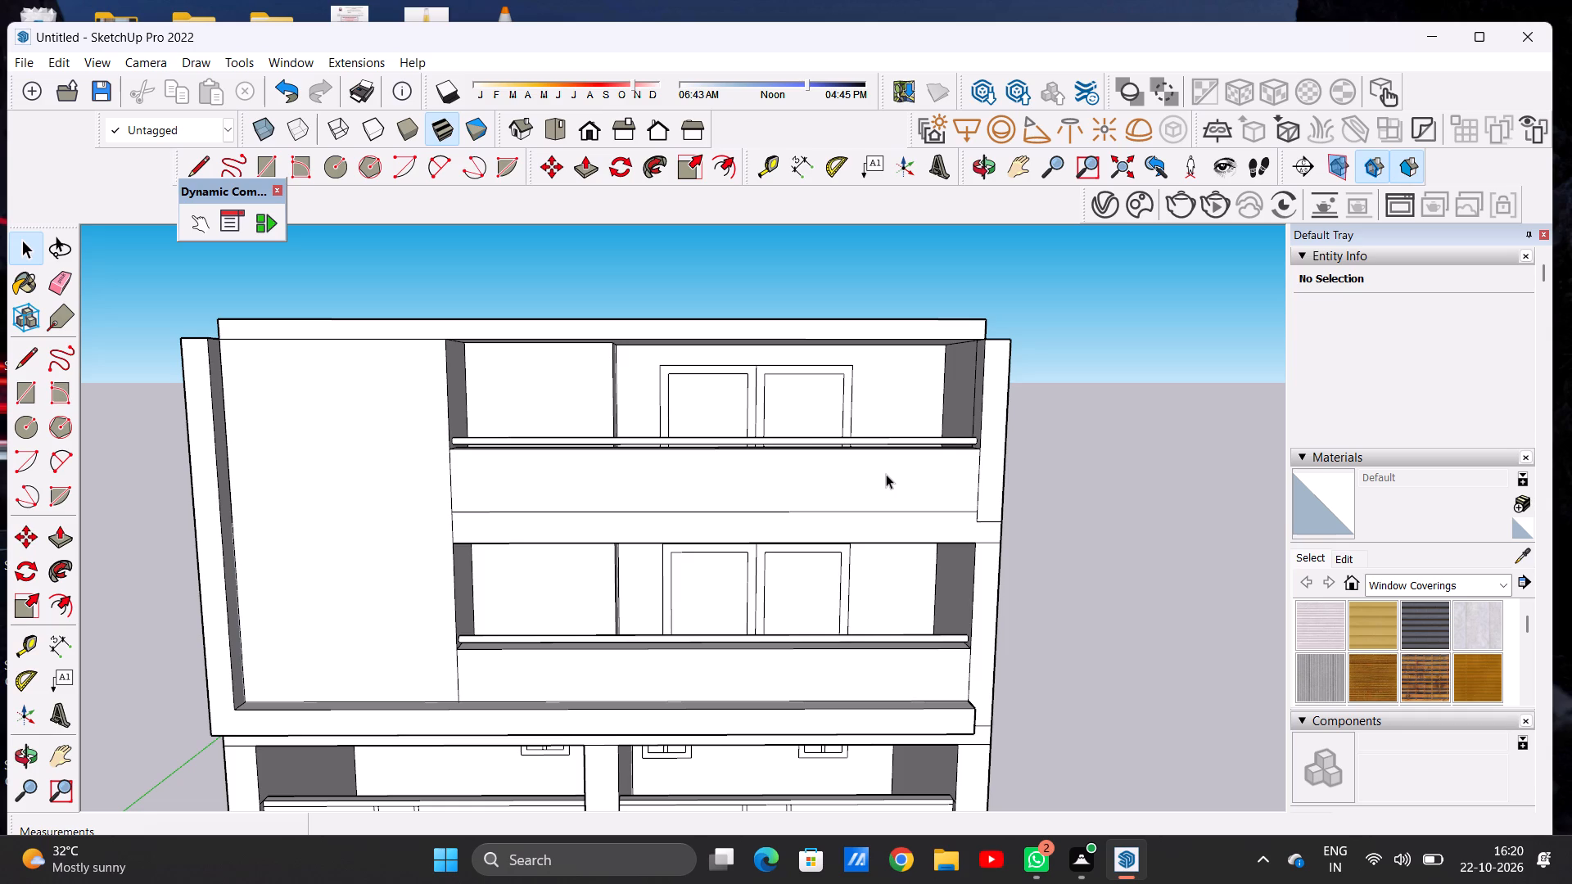
pyautogui.scroll(-14, 851, 451)
pyautogui.scroll(-16, 811, 464)
pyautogui.scroll(14, 729, 451)
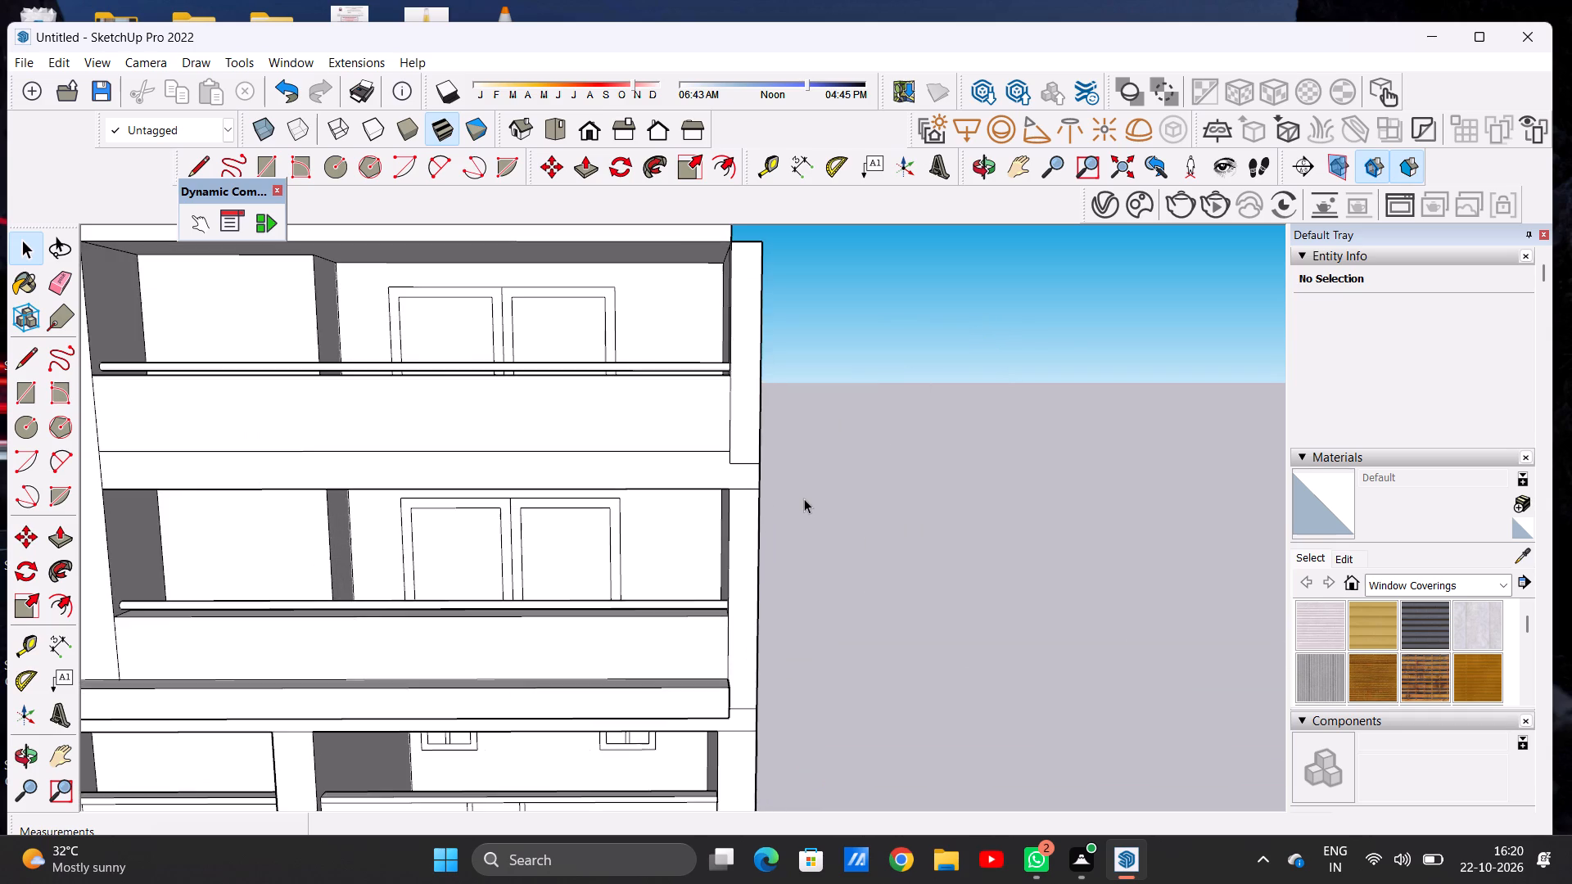
# Examine the front facade from the upper balconies down to the ground-floor doors and entrance steps.
pyautogui.scroll(-19, 790, 484)
pyautogui.scroll(15, 614, 461)
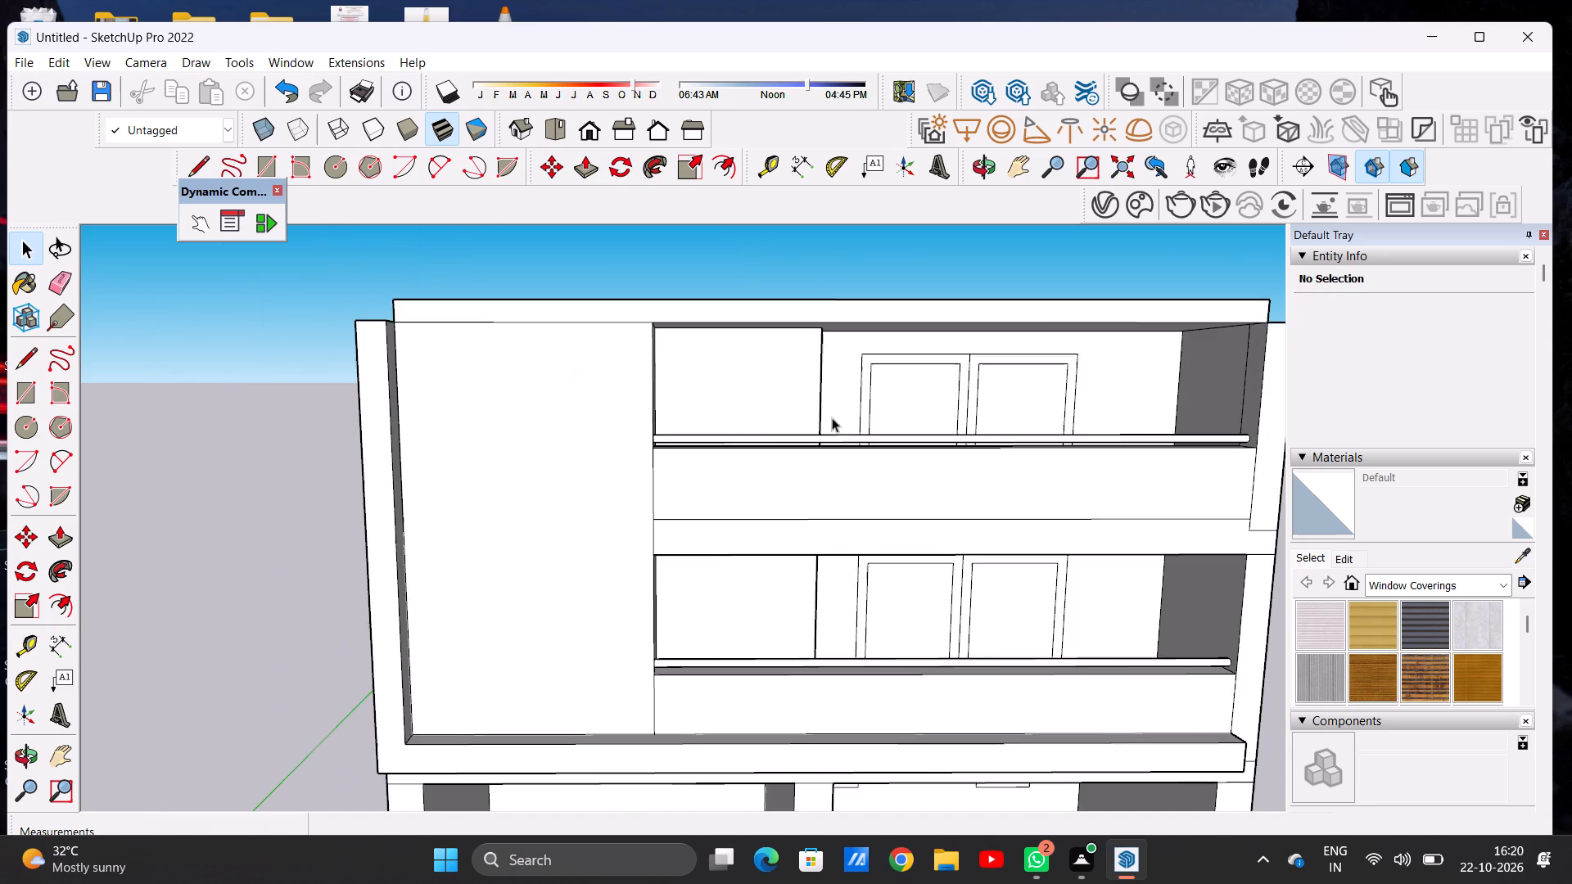
pyautogui.moveTo(724, 500); pyautogui.dragTo(698, 473, button='middle')
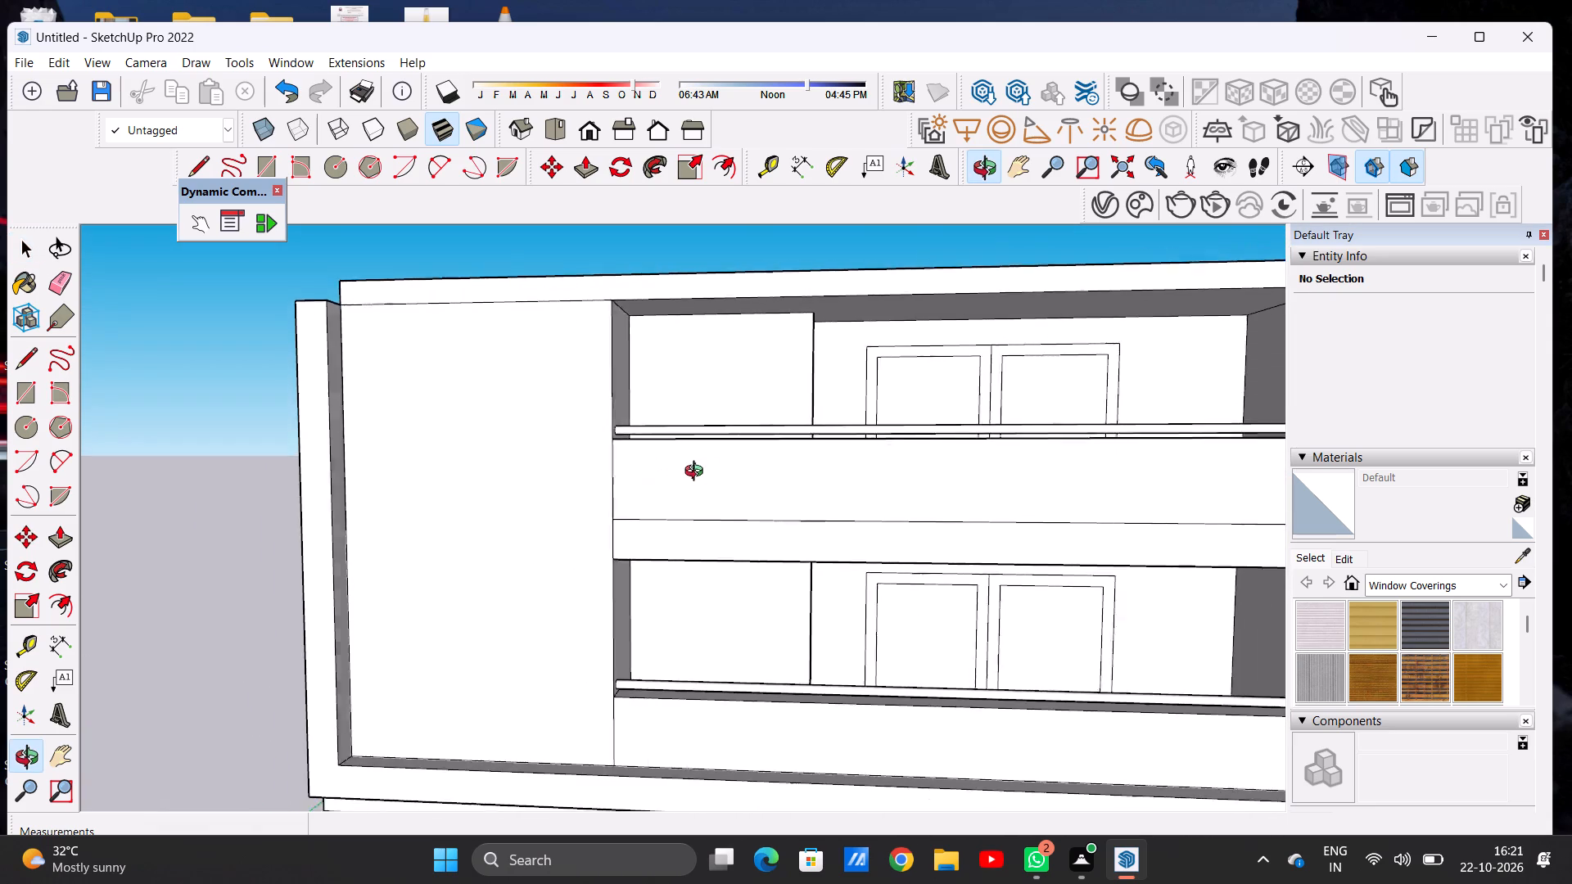
pyautogui.moveTo(698, 473); pyautogui.dragTo(712, 472, button='middle')
pyautogui.moveTo(712, 474); pyautogui.dragTo(712, 489, button='middle')
pyautogui.scroll(-13, 535, 431)
pyautogui.scroll(8, 635, 492)
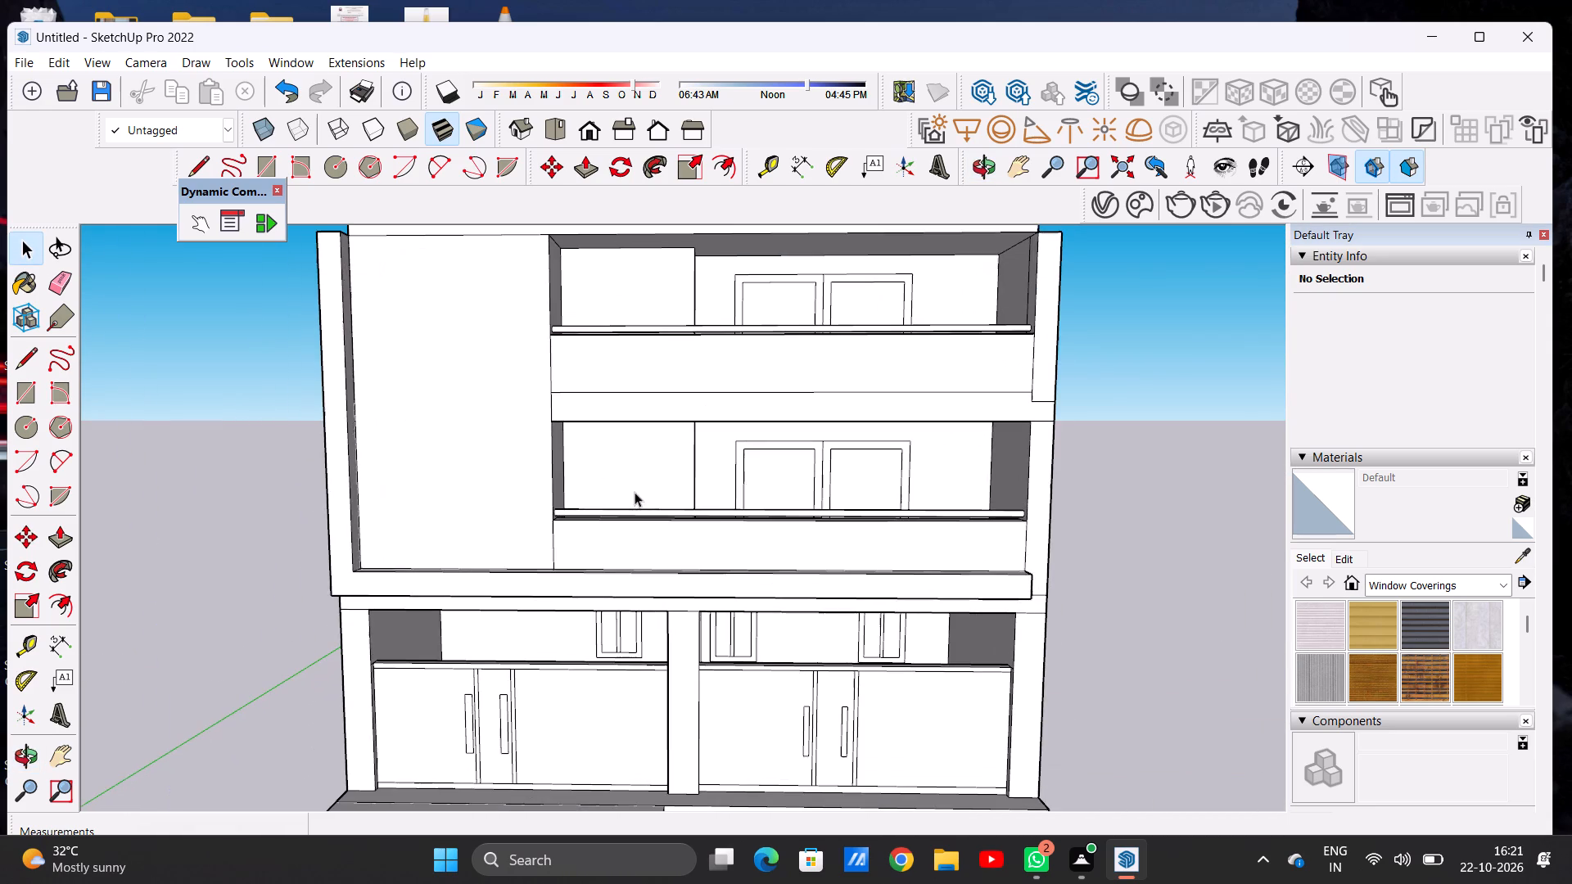
pyautogui.moveTo(603, 512); pyautogui.dragTo(585, 628, button='middle')
pyautogui.scroll(8, 577, 625)
pyautogui.scroll(-3, 616, 466)
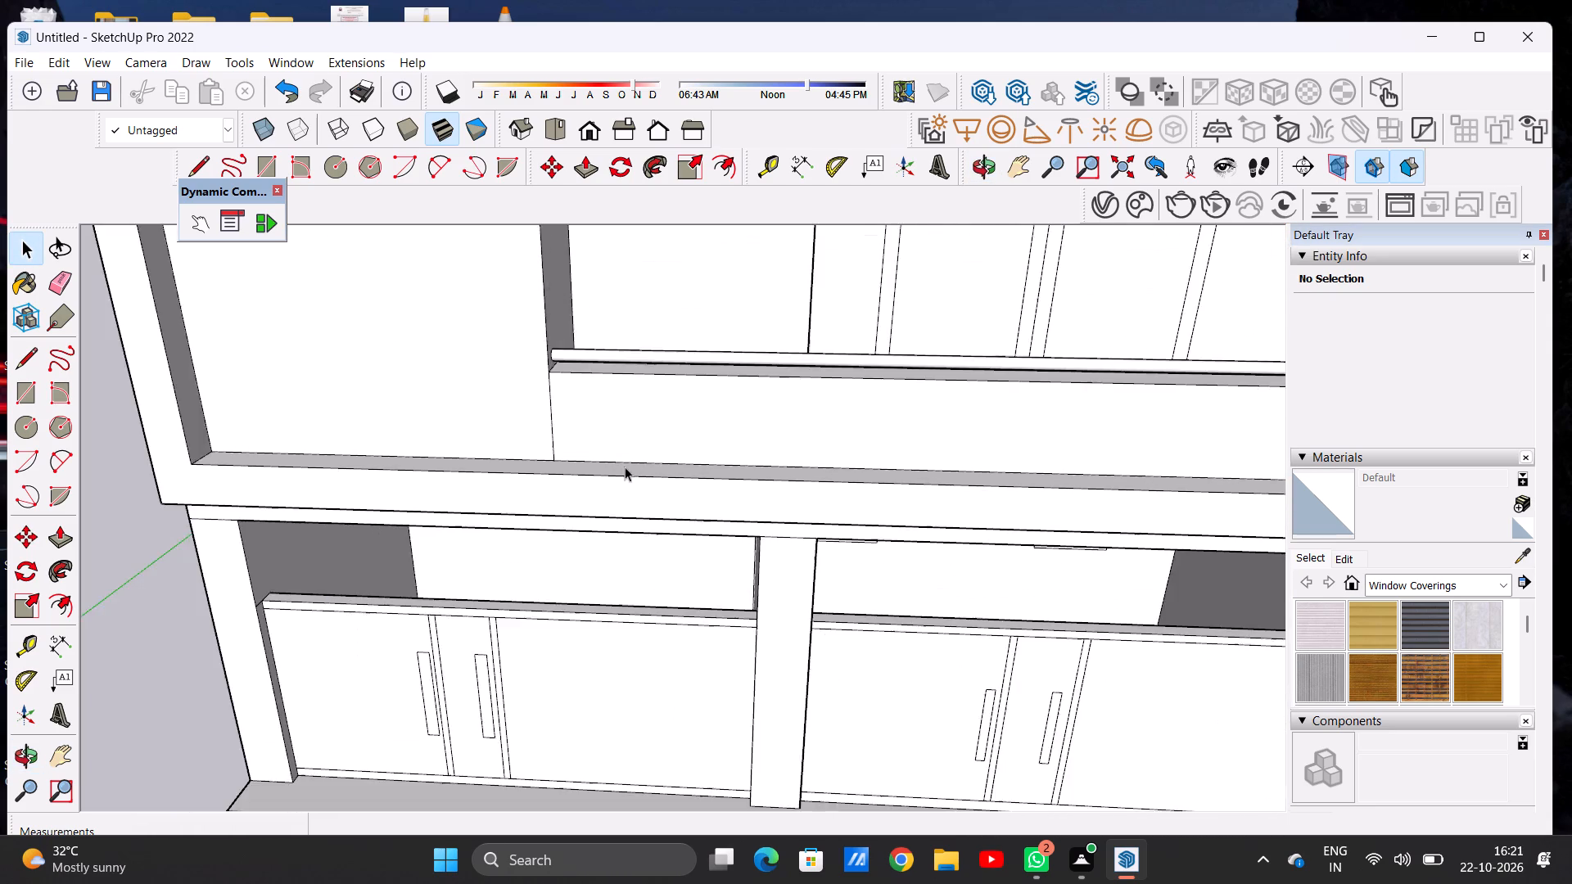
pyautogui.scroll(-20, 625, 467)
pyautogui.scroll(-2, 625, 467)
pyautogui.scroll(6, 735, 380)
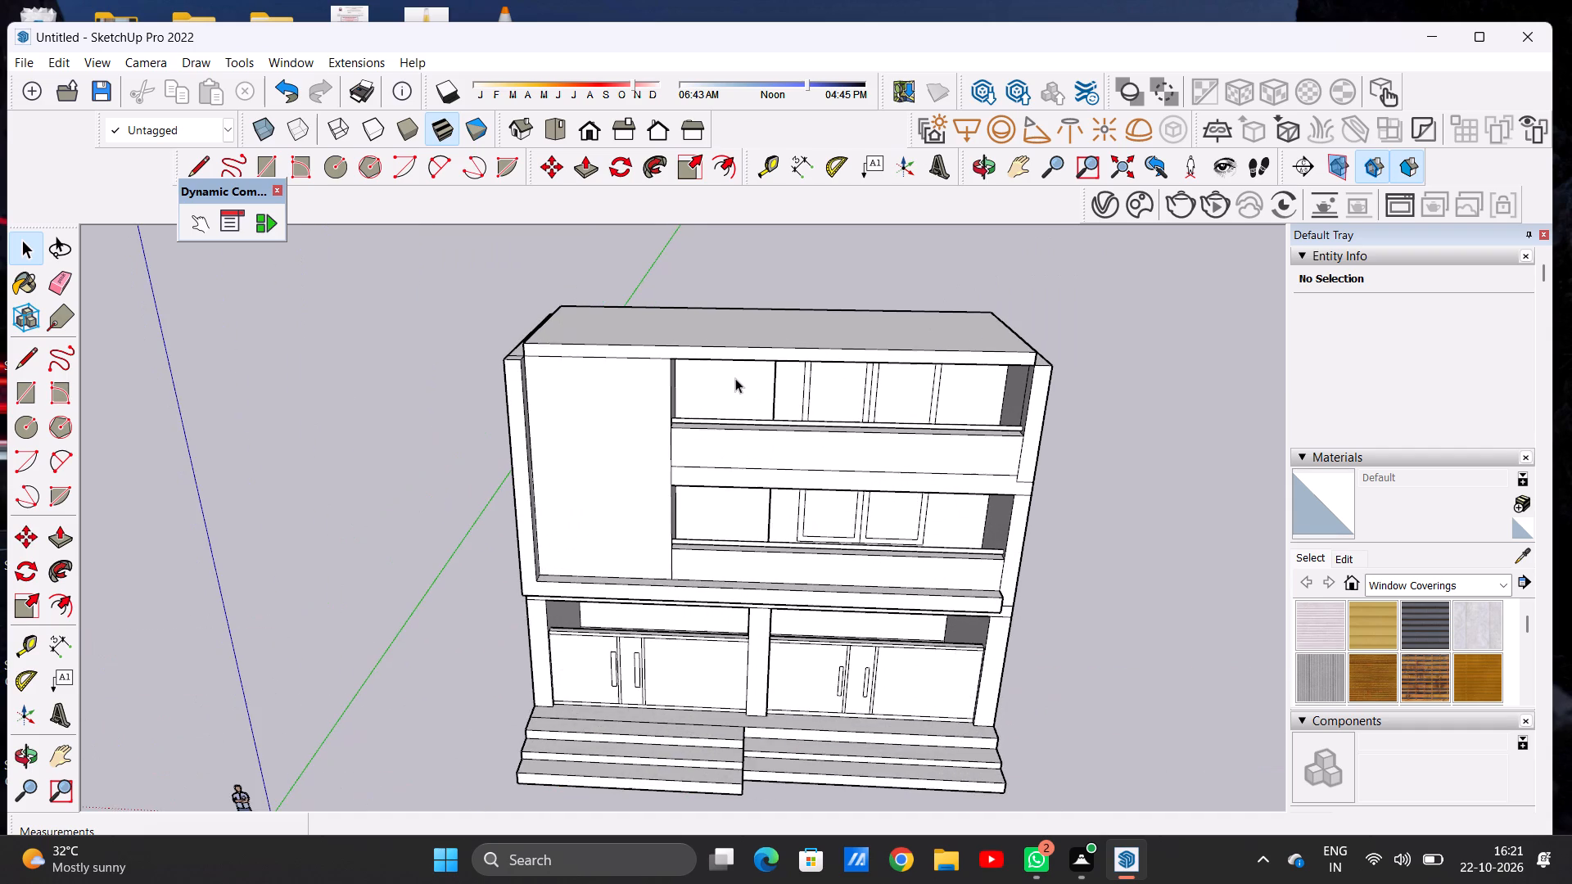
# Inspect the roof slab and its corner with the side wall beside the blank facade panel from above.
pyautogui.moveTo(637, 363); pyautogui.dragTo(725, 424, button='middle')
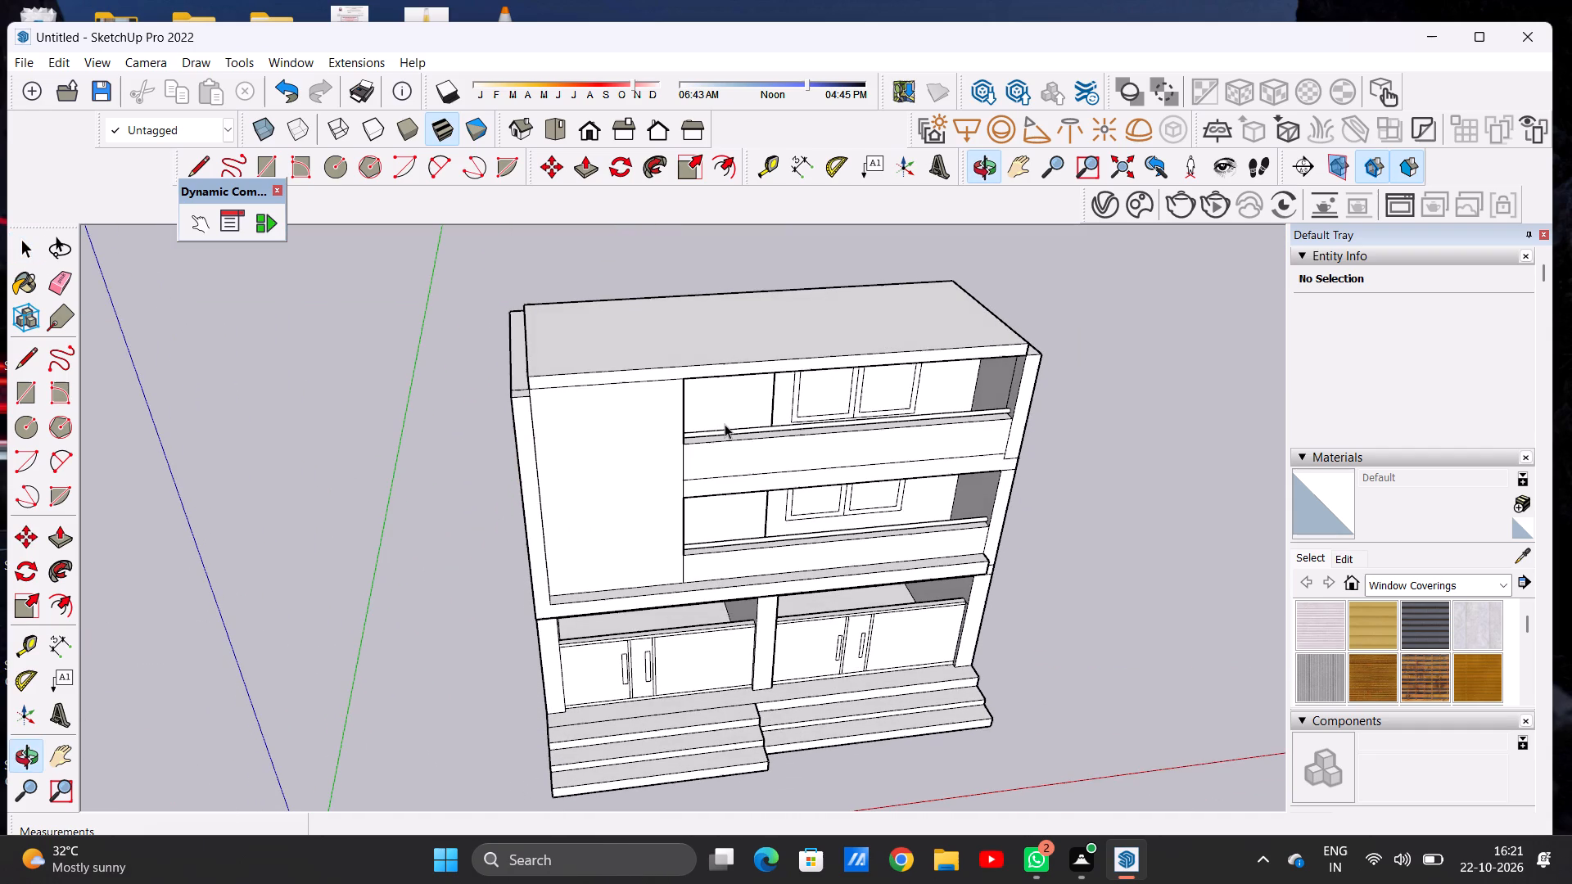
pyautogui.scroll(-7, 725, 424)
pyautogui.scroll(2, 680, 383)
pyautogui.scroll(-1, 680, 383)
pyautogui.scroll(14, 680, 383)
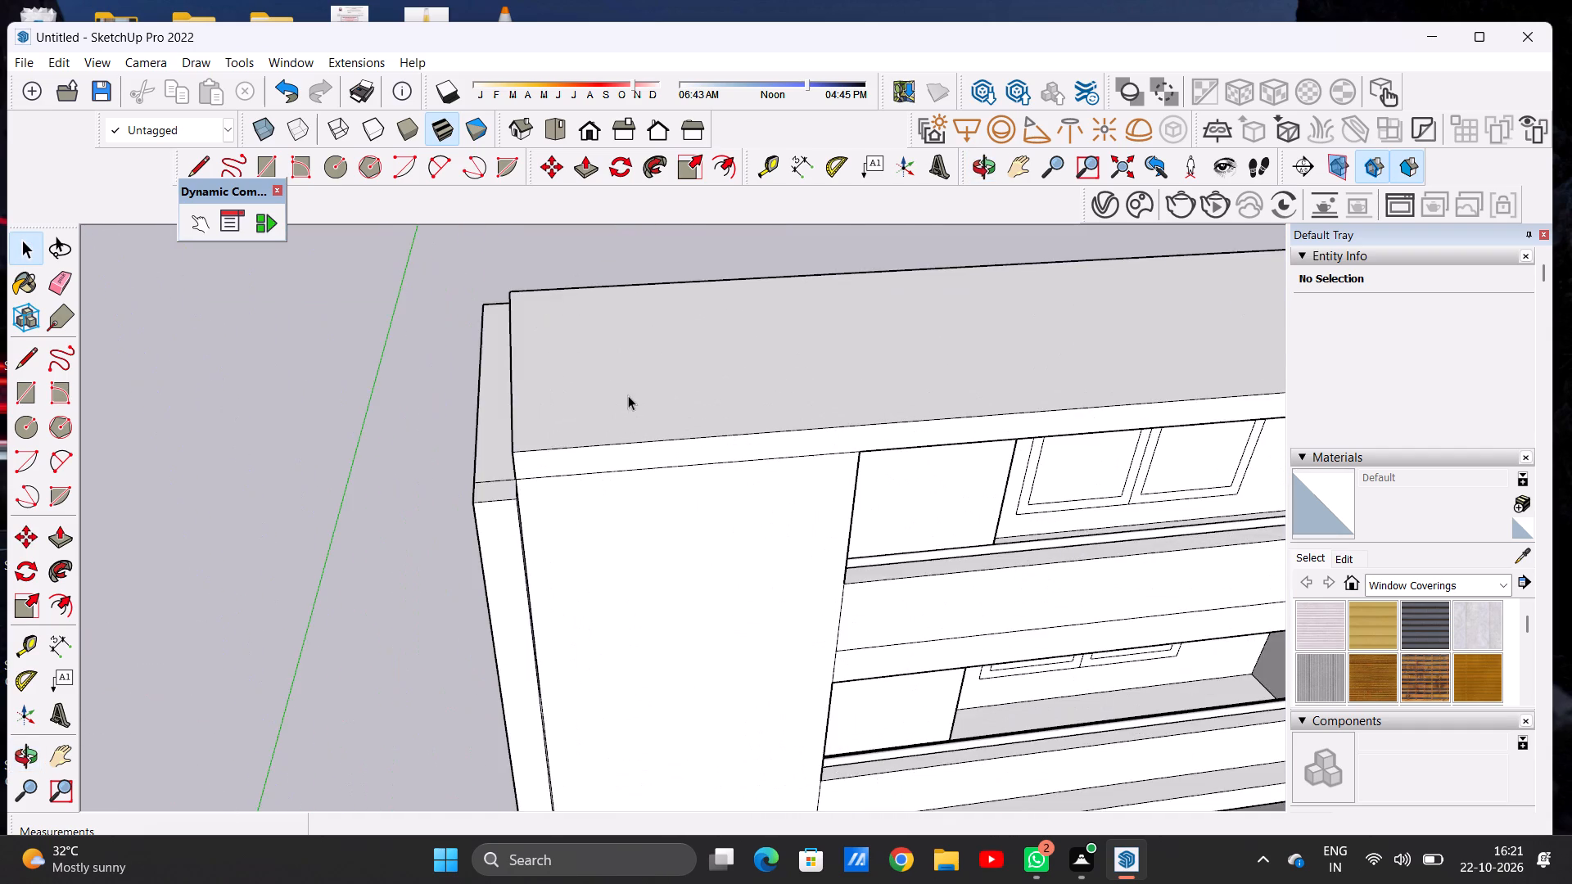
pyautogui.moveTo(626, 395); pyautogui.dragTo(784, 432, button='middle')
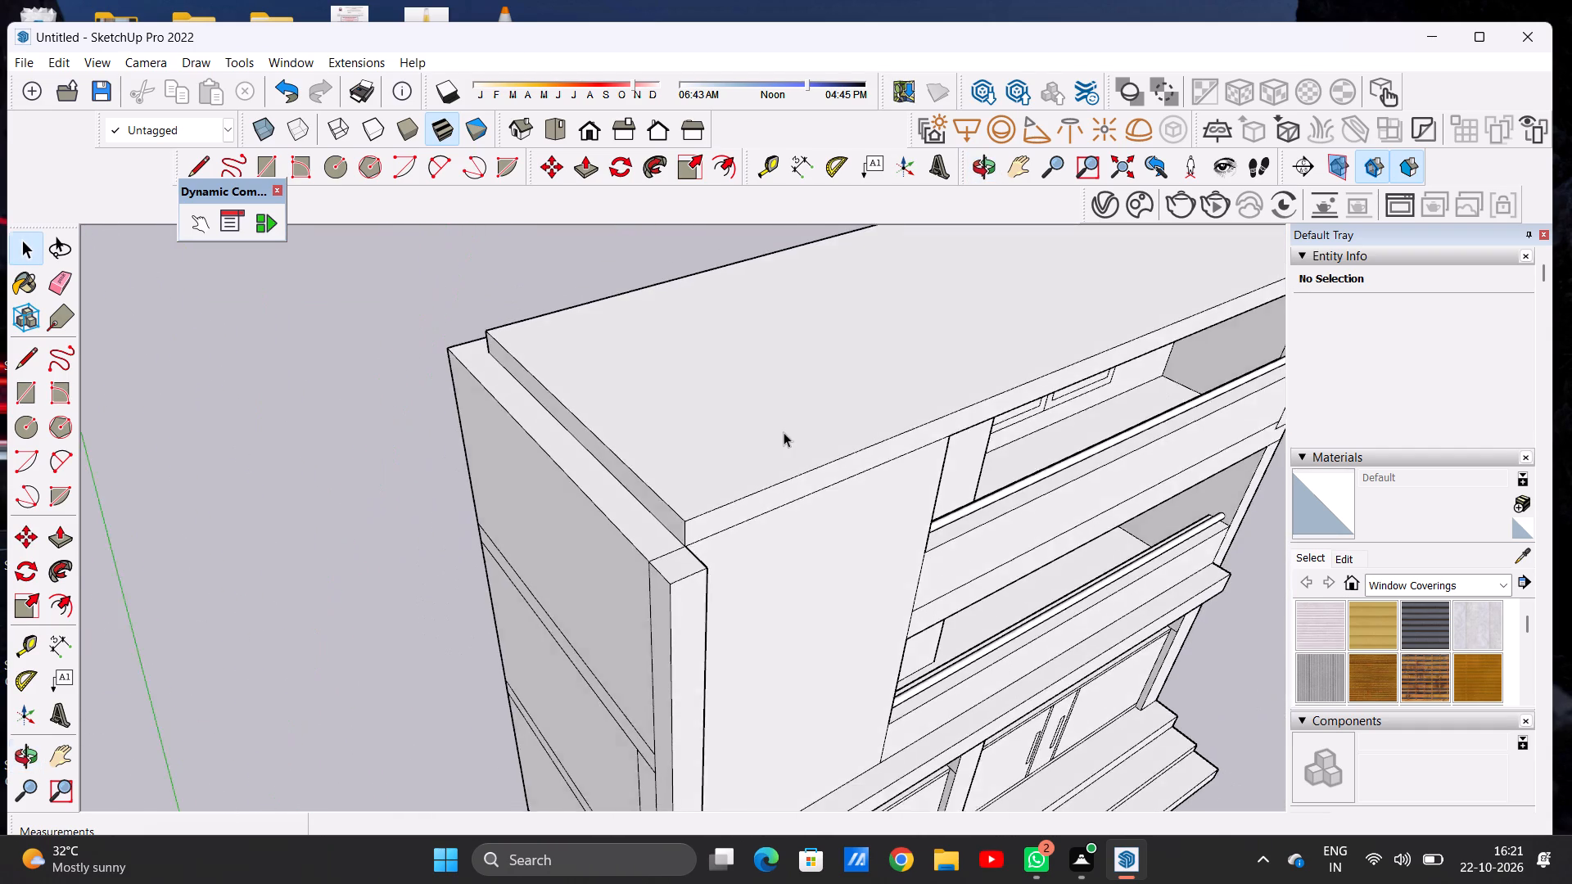
pyautogui.scroll(1, 784, 432)
pyautogui.scroll(-8, 238, 406)
pyautogui.scroll(-8, 366, 407)
pyautogui.scroll(1, 476, 446)
pyautogui.scroll(-1, 476, 446)
pyautogui.scroll(3, 476, 446)
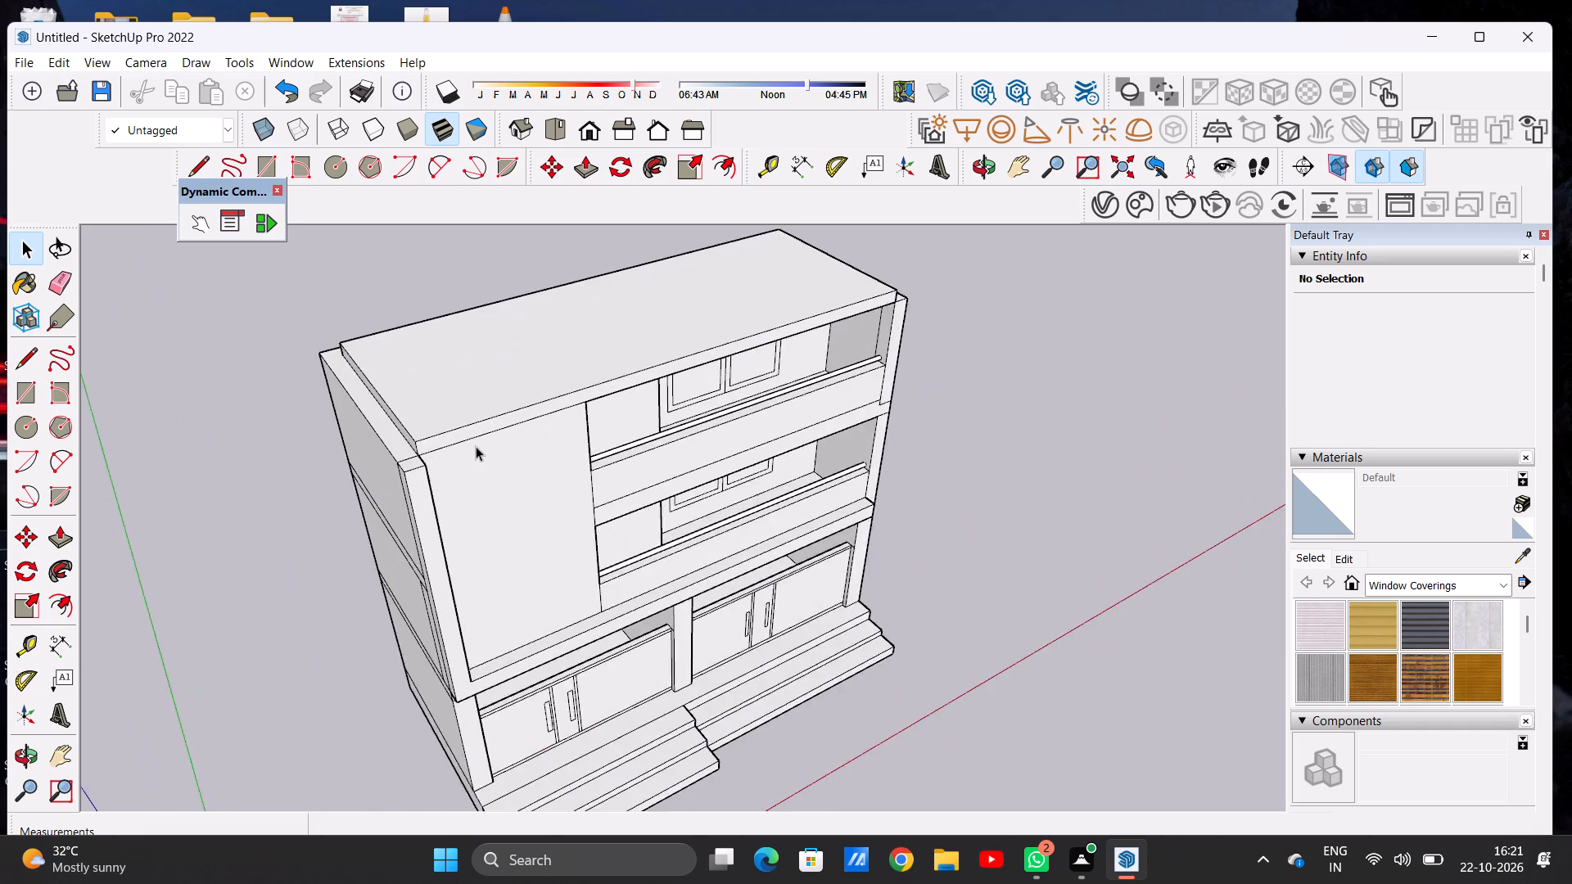
pyautogui.scroll(5, 476, 446)
pyautogui.scroll(-2, 341, 440)
pyautogui.scroll(13, 341, 440)
pyautogui.moveTo(515, 445); pyautogui.dragTo(482, 443, button='middle')
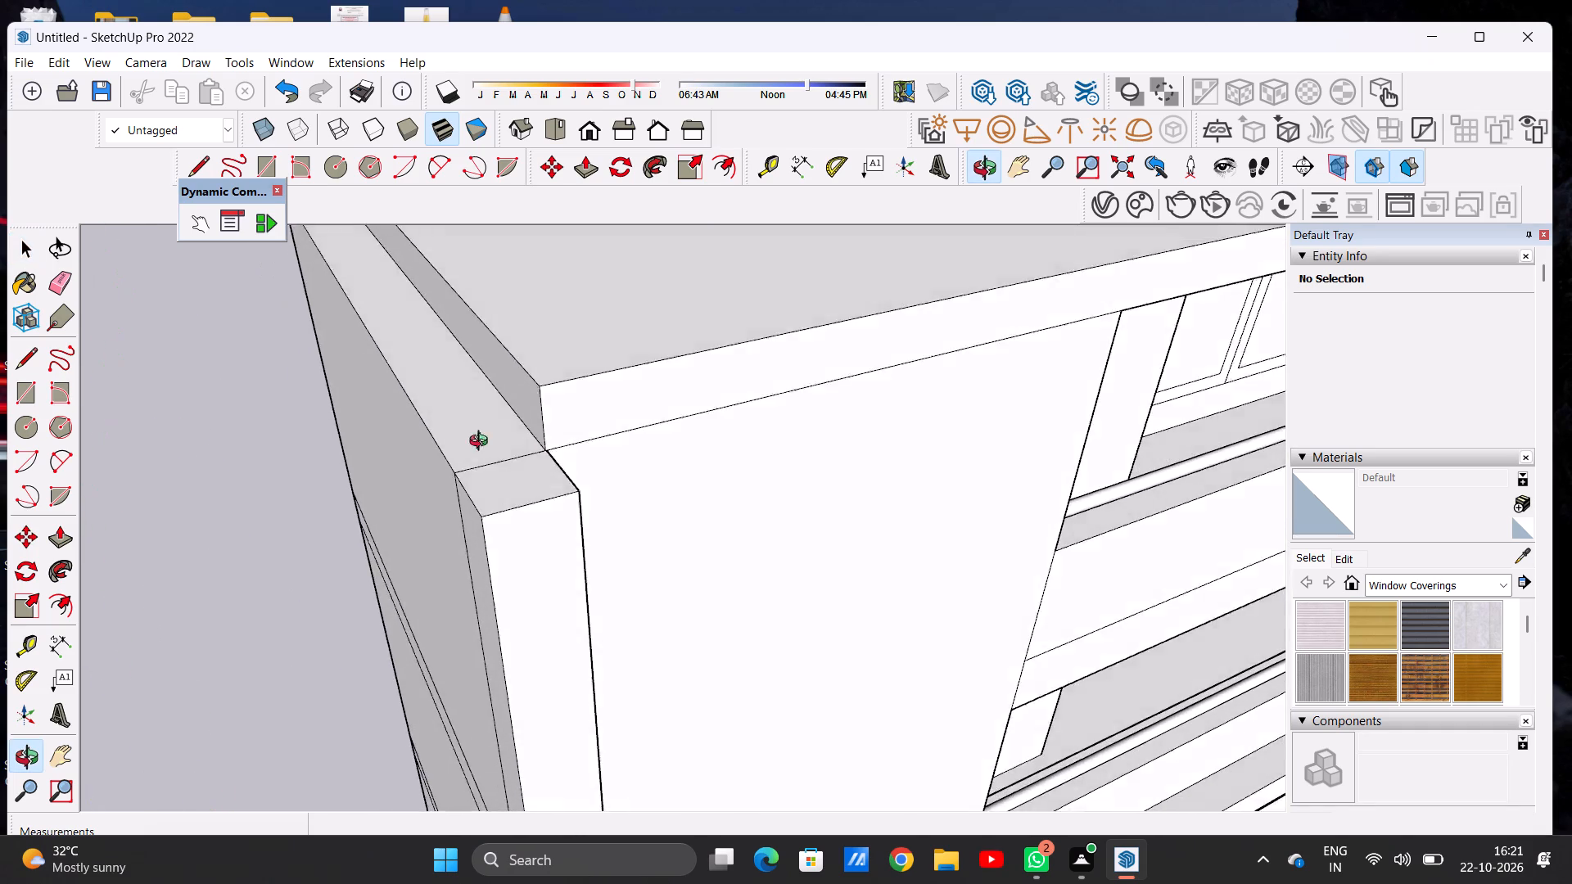
pyautogui.moveTo(482, 443); pyautogui.dragTo(484, 446, button='middle')
pyautogui.scroll(-20, 577, 430)
pyautogui.scroll(-5, 577, 430)
pyautogui.scroll(9, 771, 386)
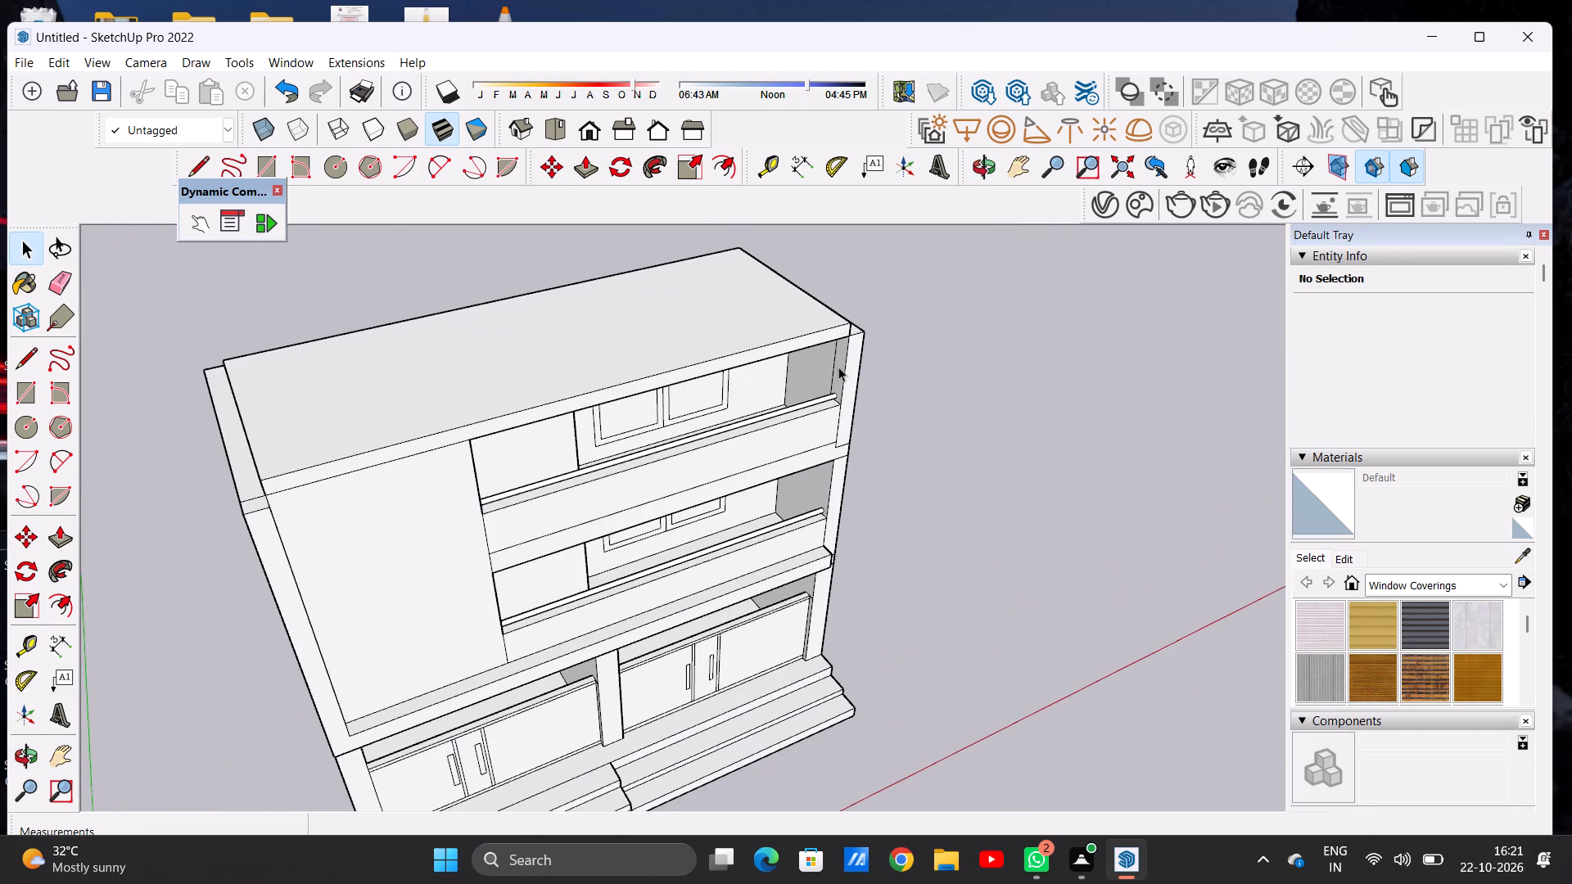
# Inspect the roof slab's front corner above the side wall at the balcony end of the building.
pyautogui.moveTo(839, 367); pyautogui.dragTo(397, 322, button='middle')
pyautogui.scroll(7, 948, 417)
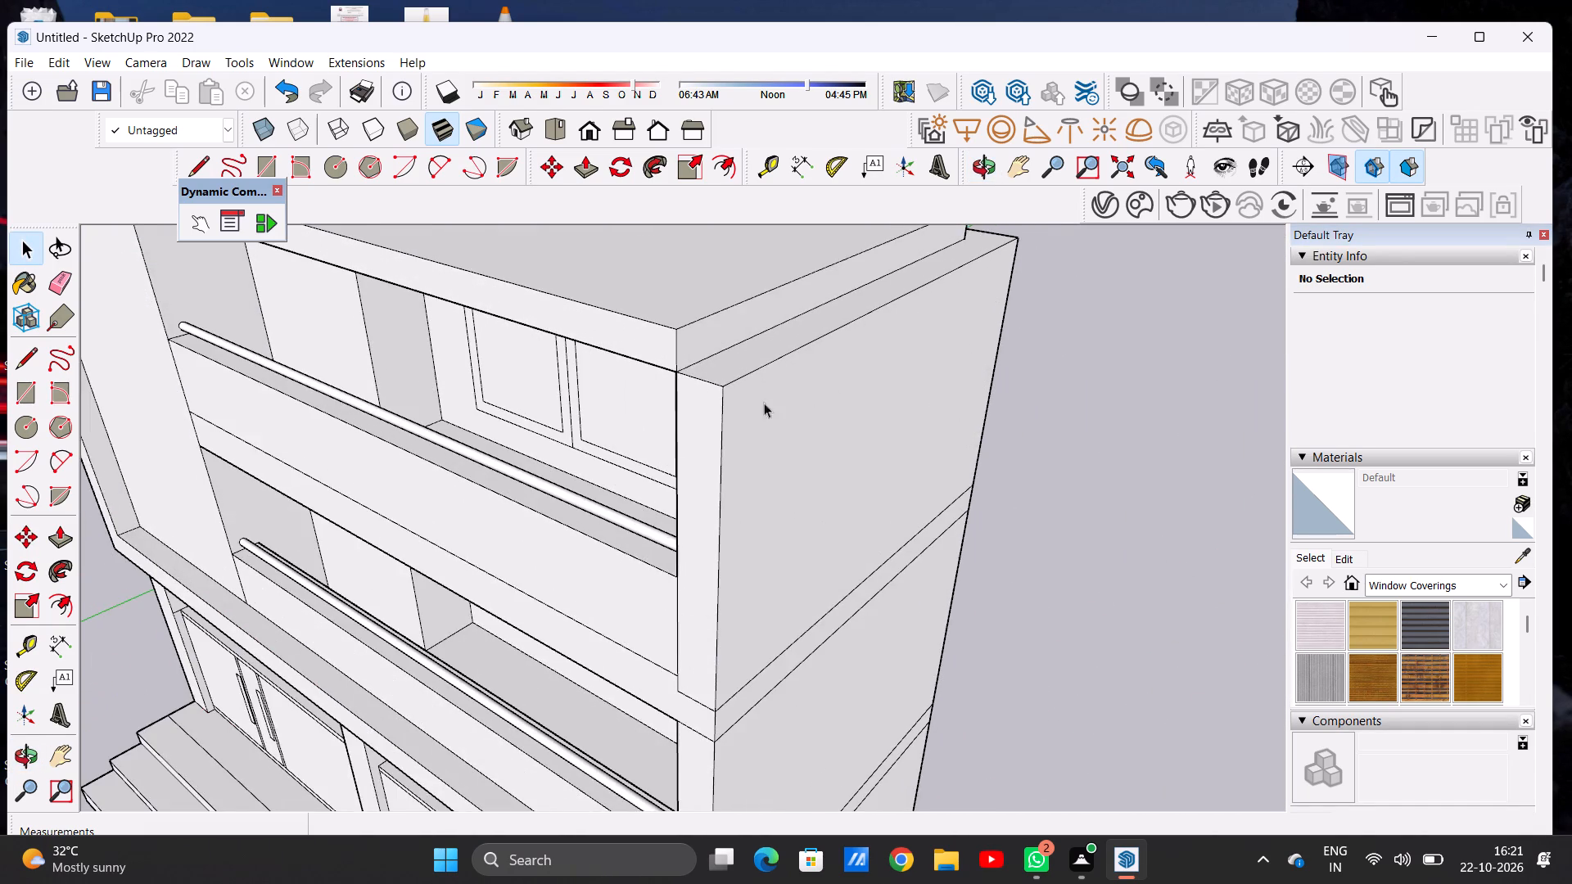
pyautogui.scroll(2, 738, 398)
pyautogui.scroll(-17, 738, 396)
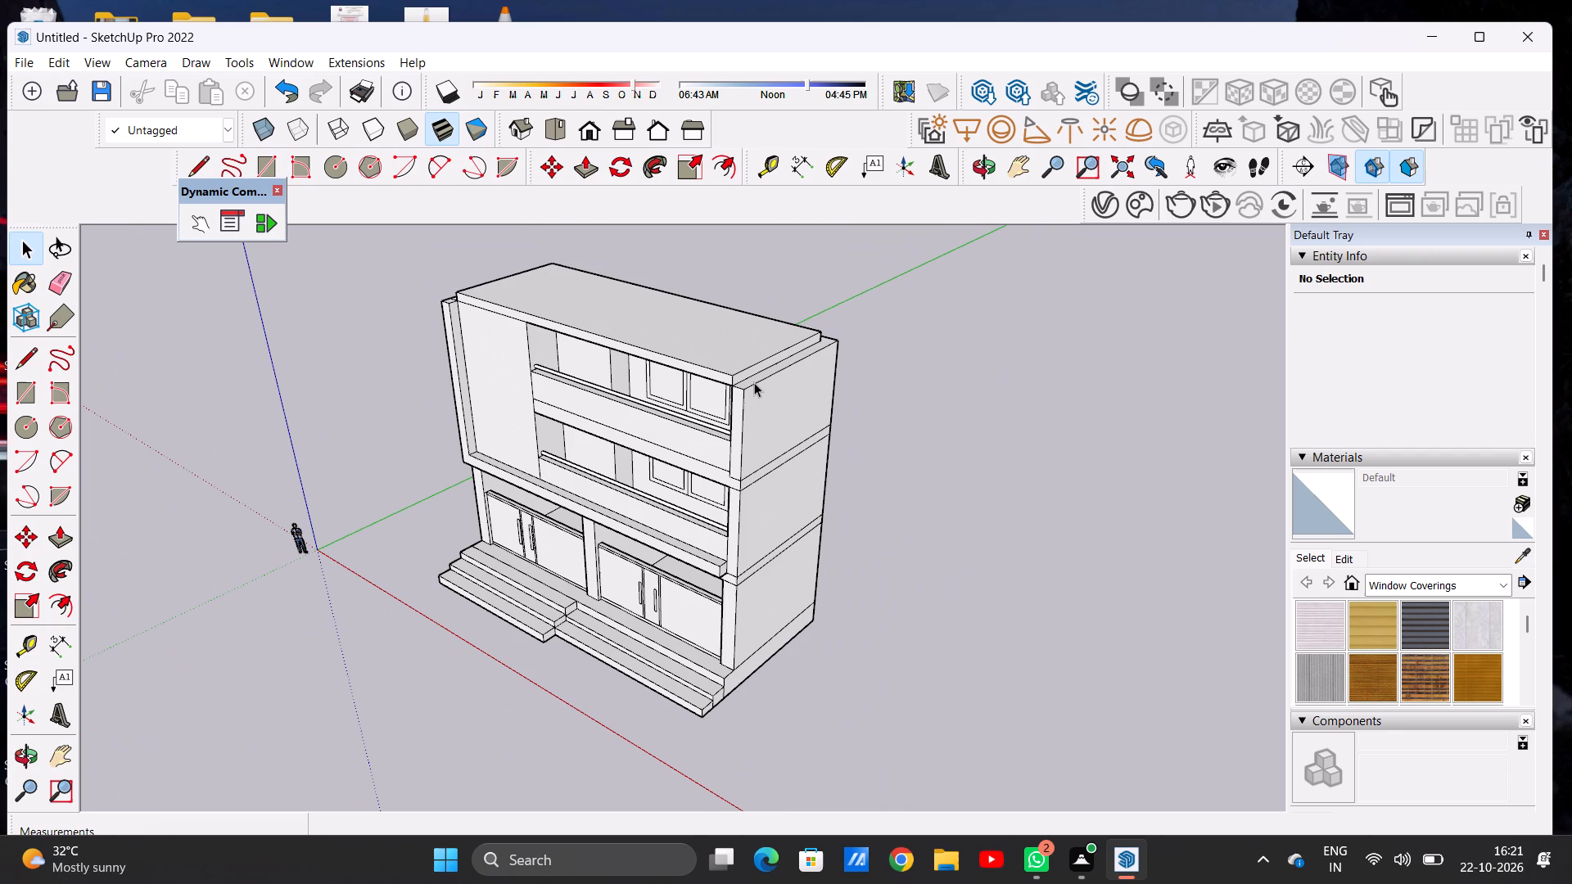
pyautogui.scroll(11, 741, 359)
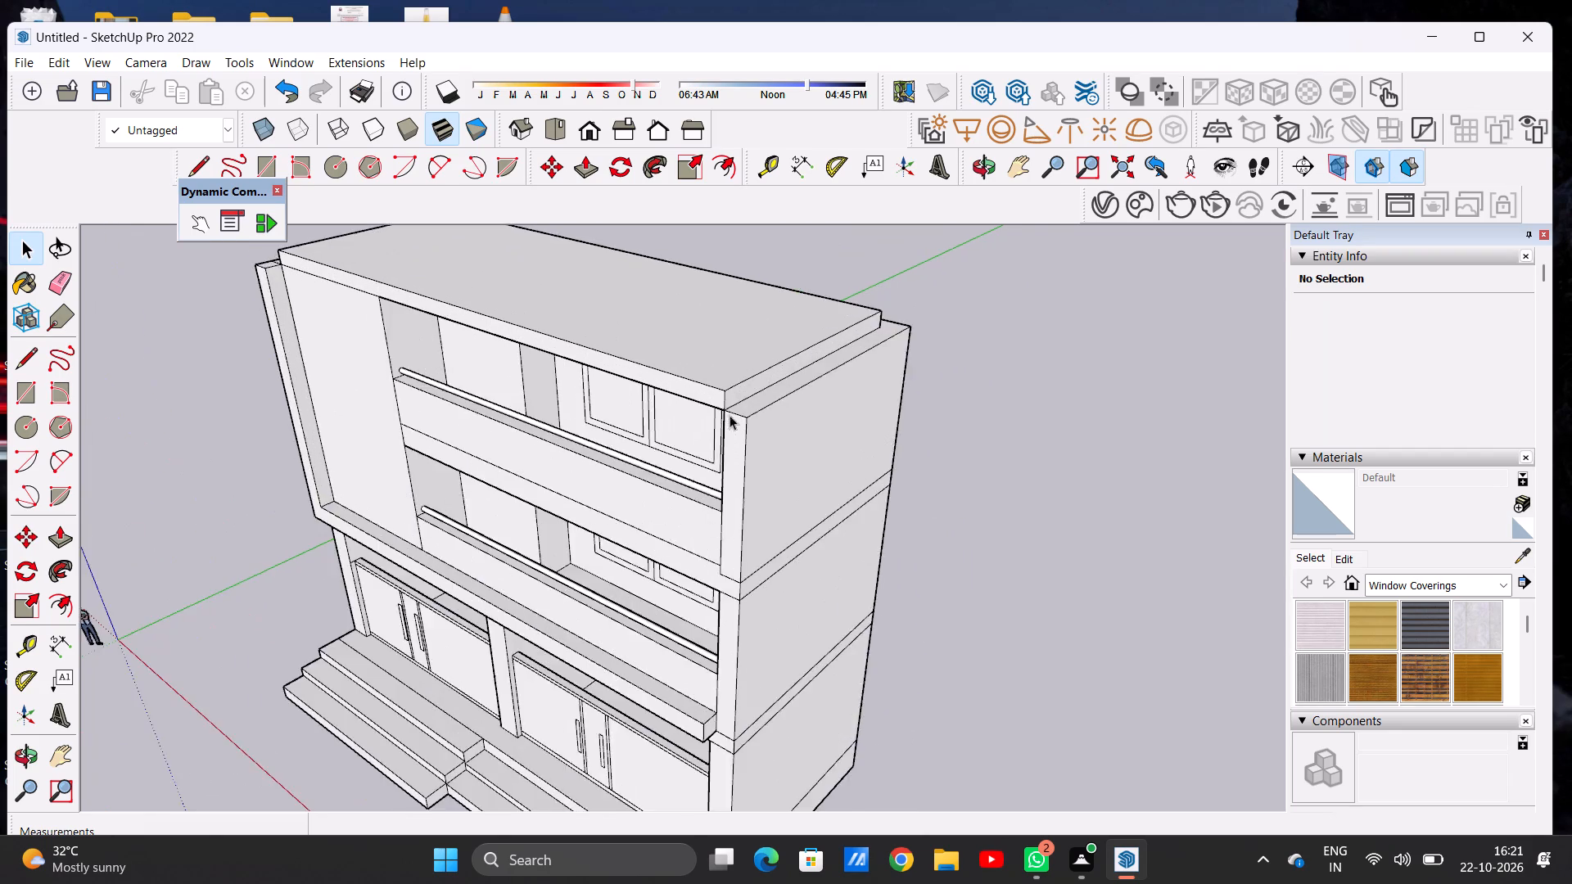
pyautogui.scroll(5, 730, 415)
pyautogui.scroll(-10, 730, 386)
pyautogui.scroll(1, 730, 386)
pyautogui.scroll(-2, 730, 386)
pyautogui.scroll(1, 730, 383)
pyautogui.scroll(-1, 730, 374)
pyautogui.scroll(4, 730, 374)
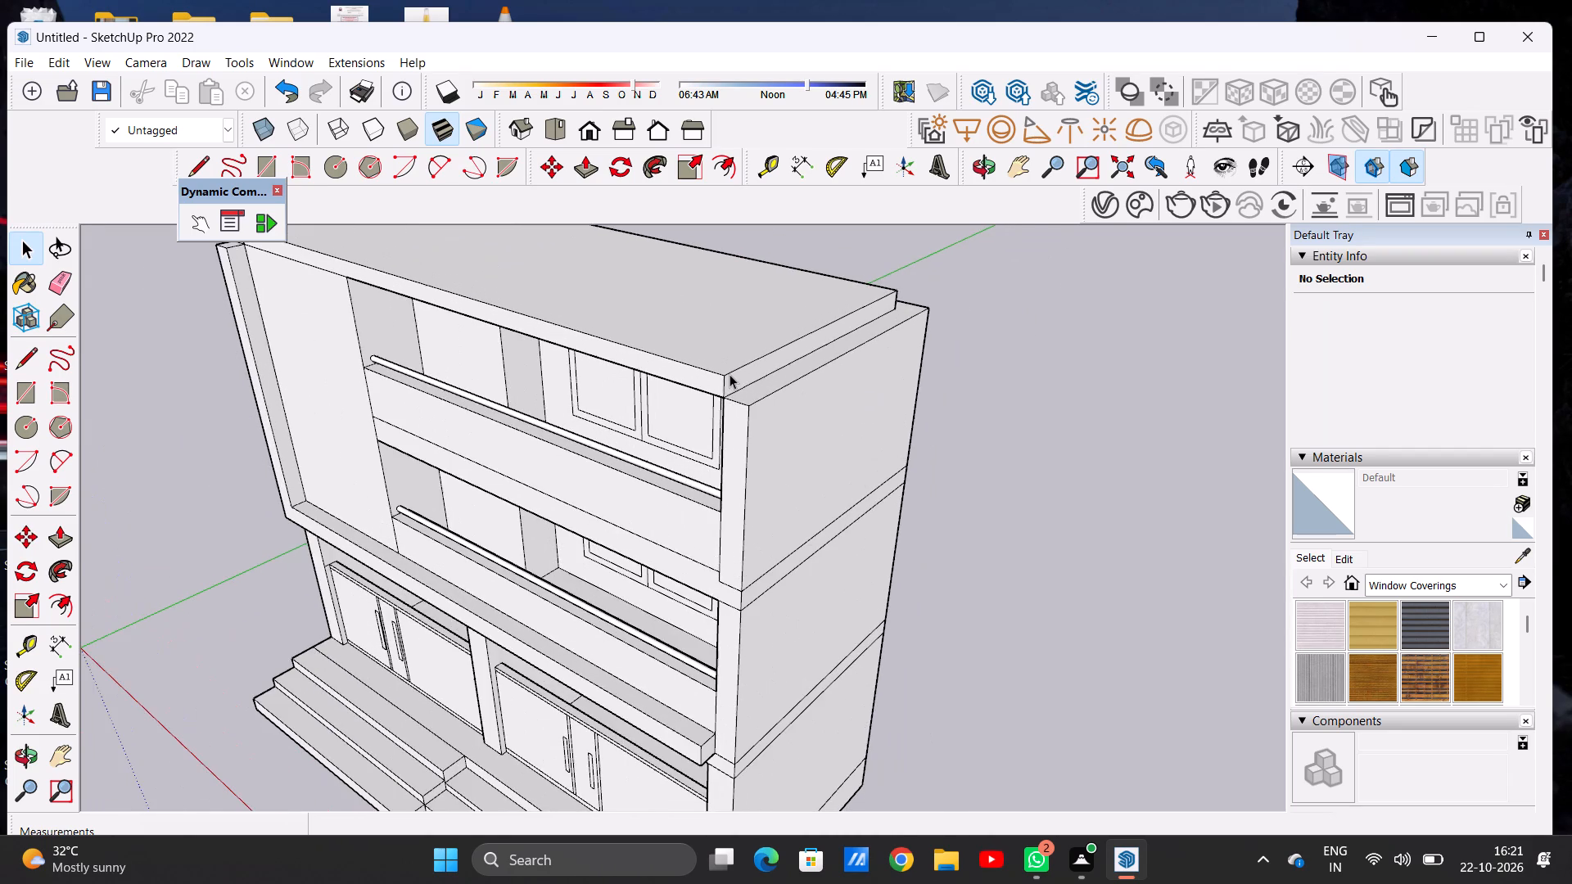
pyautogui.scroll(15, 730, 374)
pyautogui.moveTo(733, 469); pyautogui.dragTo(734, 435, button='middle')
pyautogui.scroll(1, 734, 435)
pyautogui.scroll(-12, 741, 444)
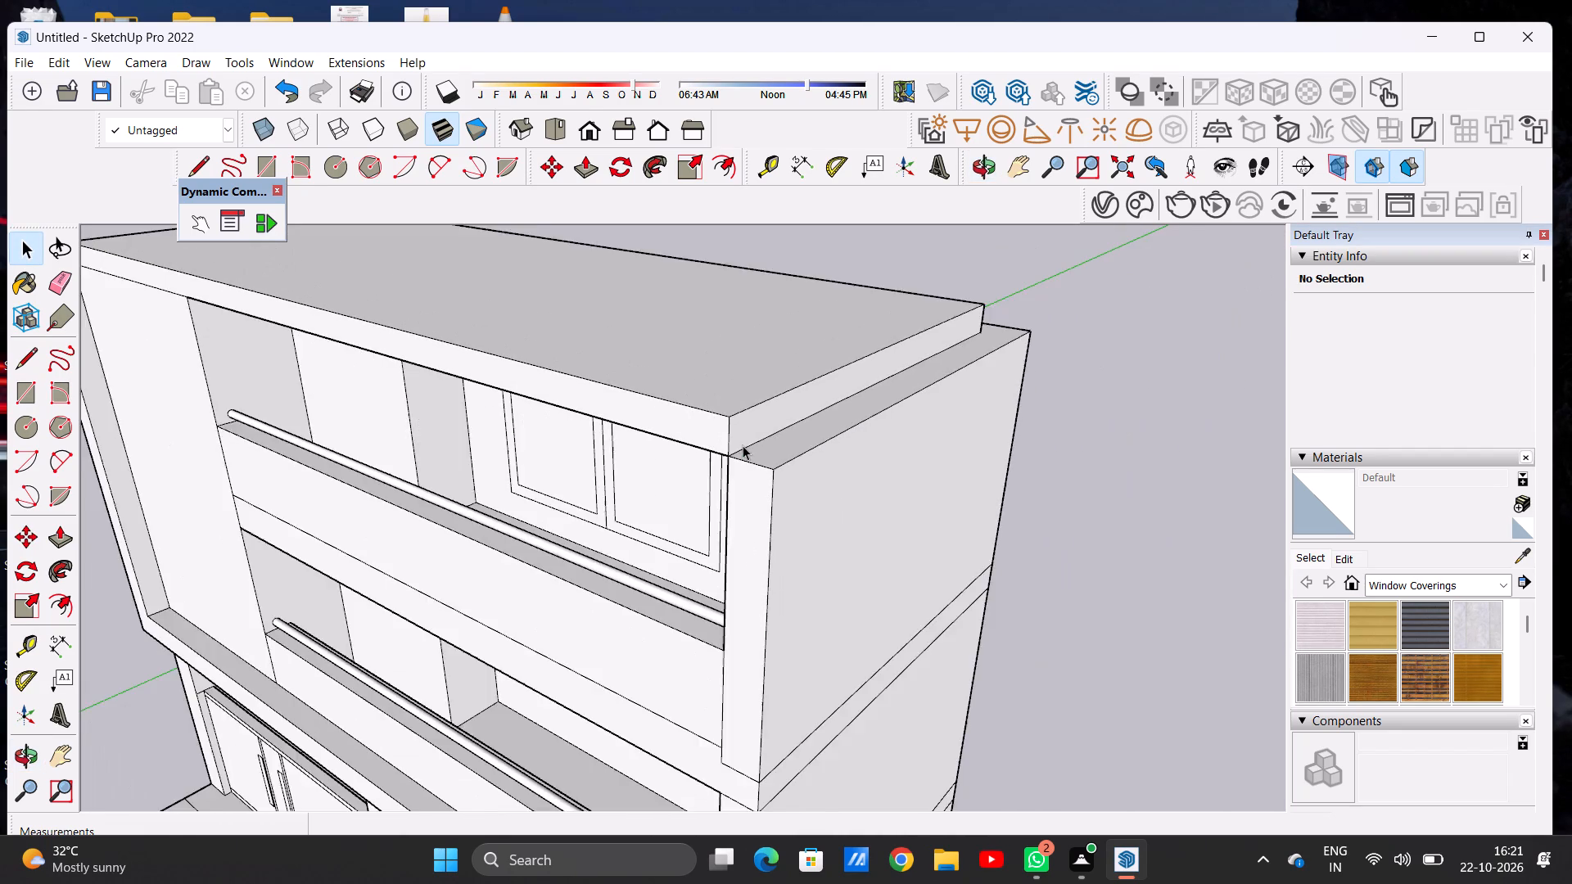
pyautogui.scroll(-8, 743, 445)
pyautogui.scroll(1, 746, 417)
pyautogui.scroll(-1, 746, 417)
pyautogui.scroll(5, 746, 417)
pyautogui.scroll(-5, 746, 417)
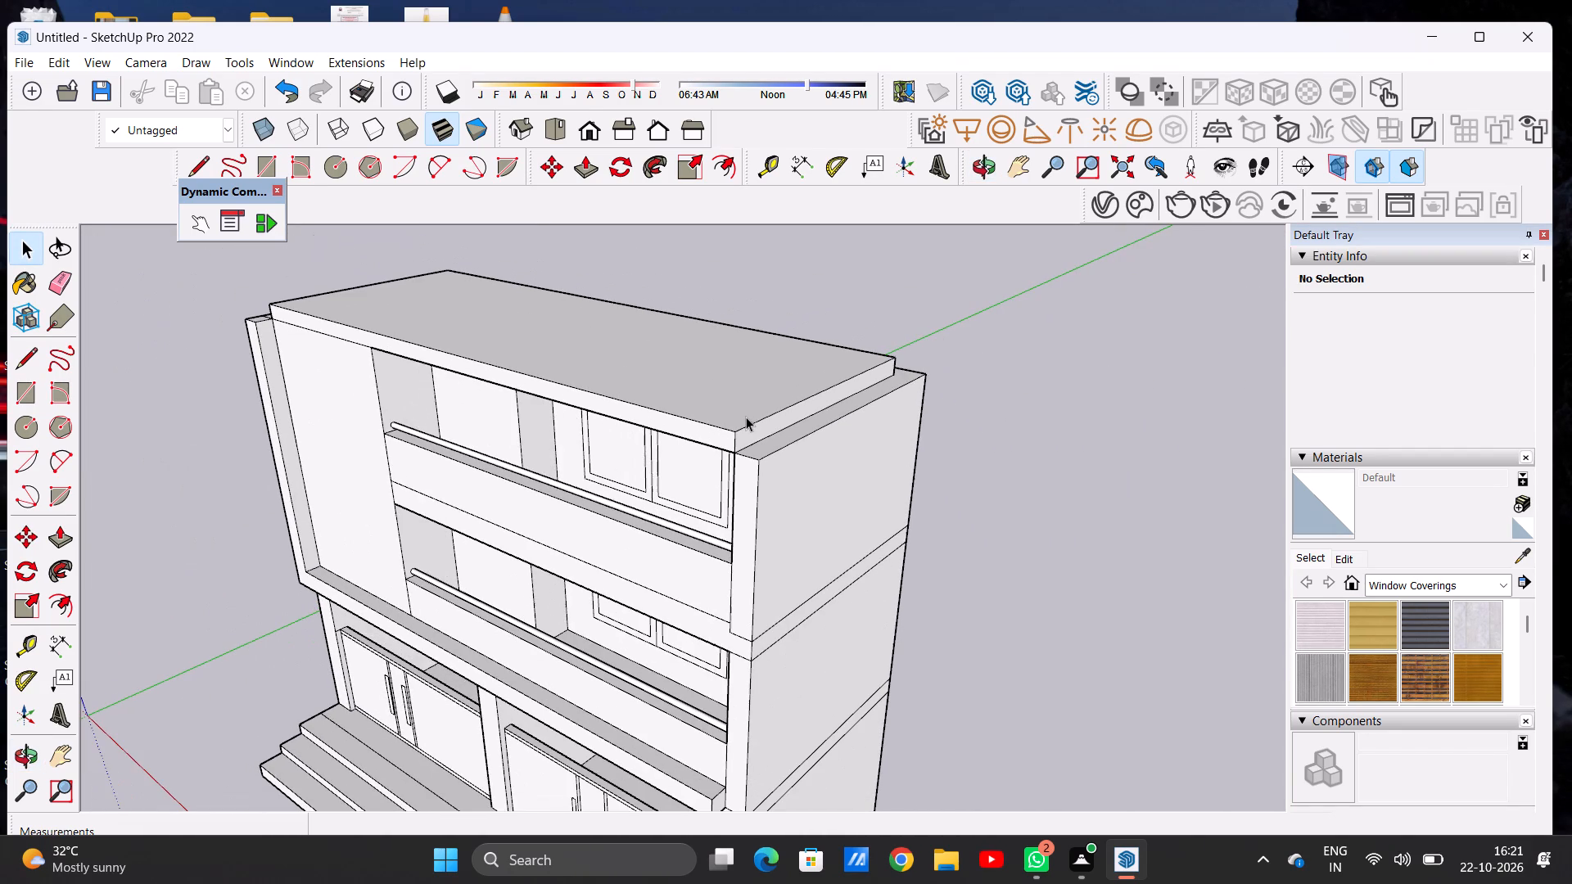
pyautogui.scroll(-17, 746, 417)
pyautogui.scroll(2, 746, 417)
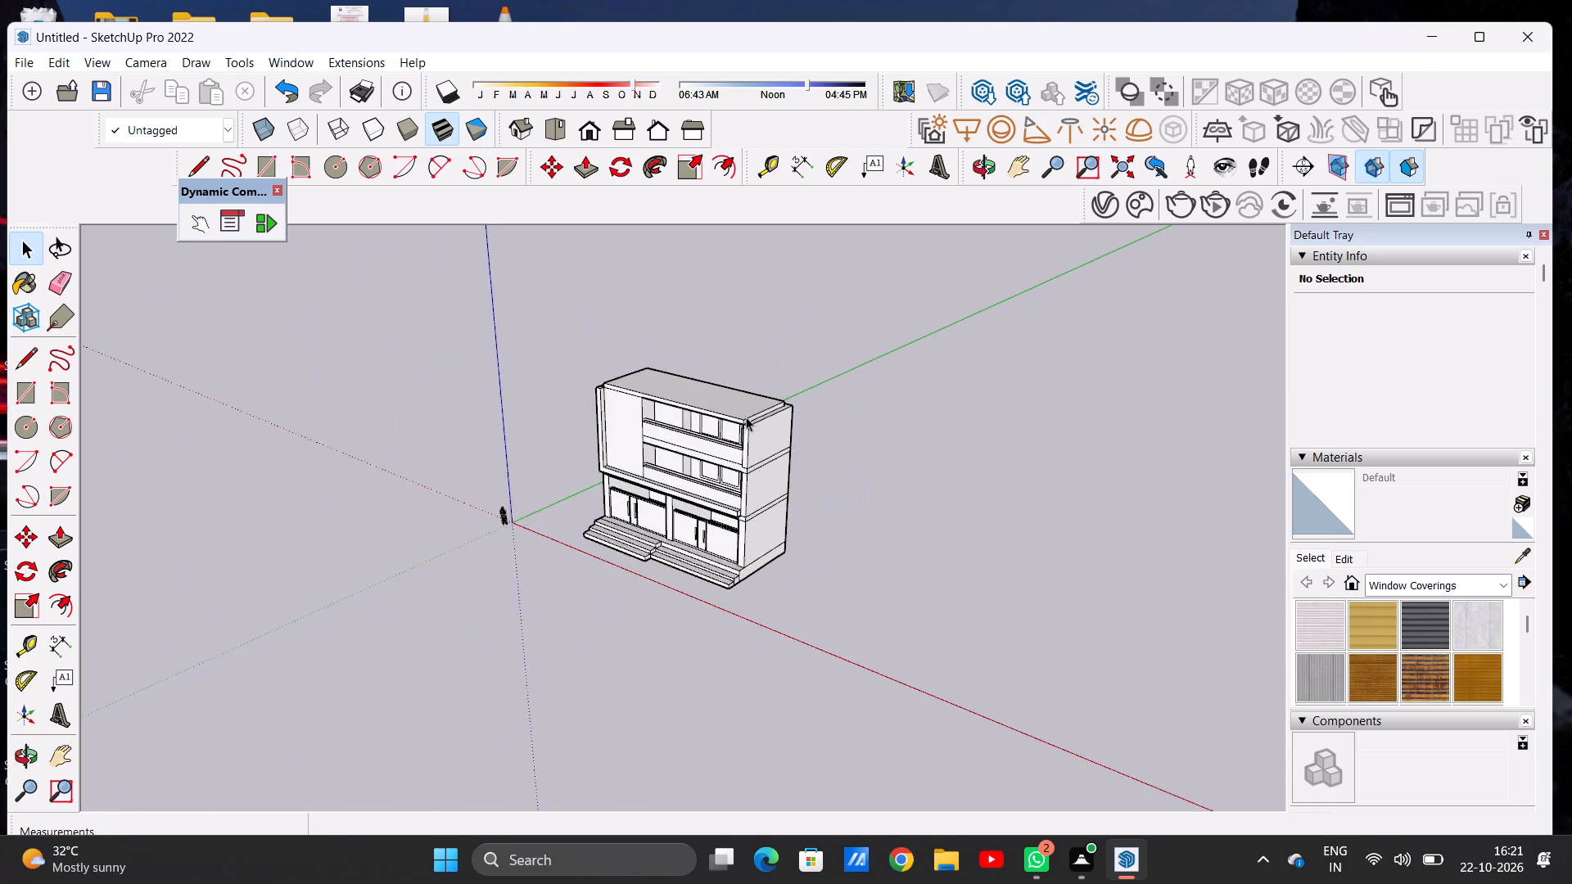
# Examine closely, from the side and front, how the roof slab meets the top of the balcony-end side wall.
pyautogui.scroll(20, 746, 417)
pyautogui.moveTo(878, 444); pyautogui.dragTo(606, 446, button='middle')
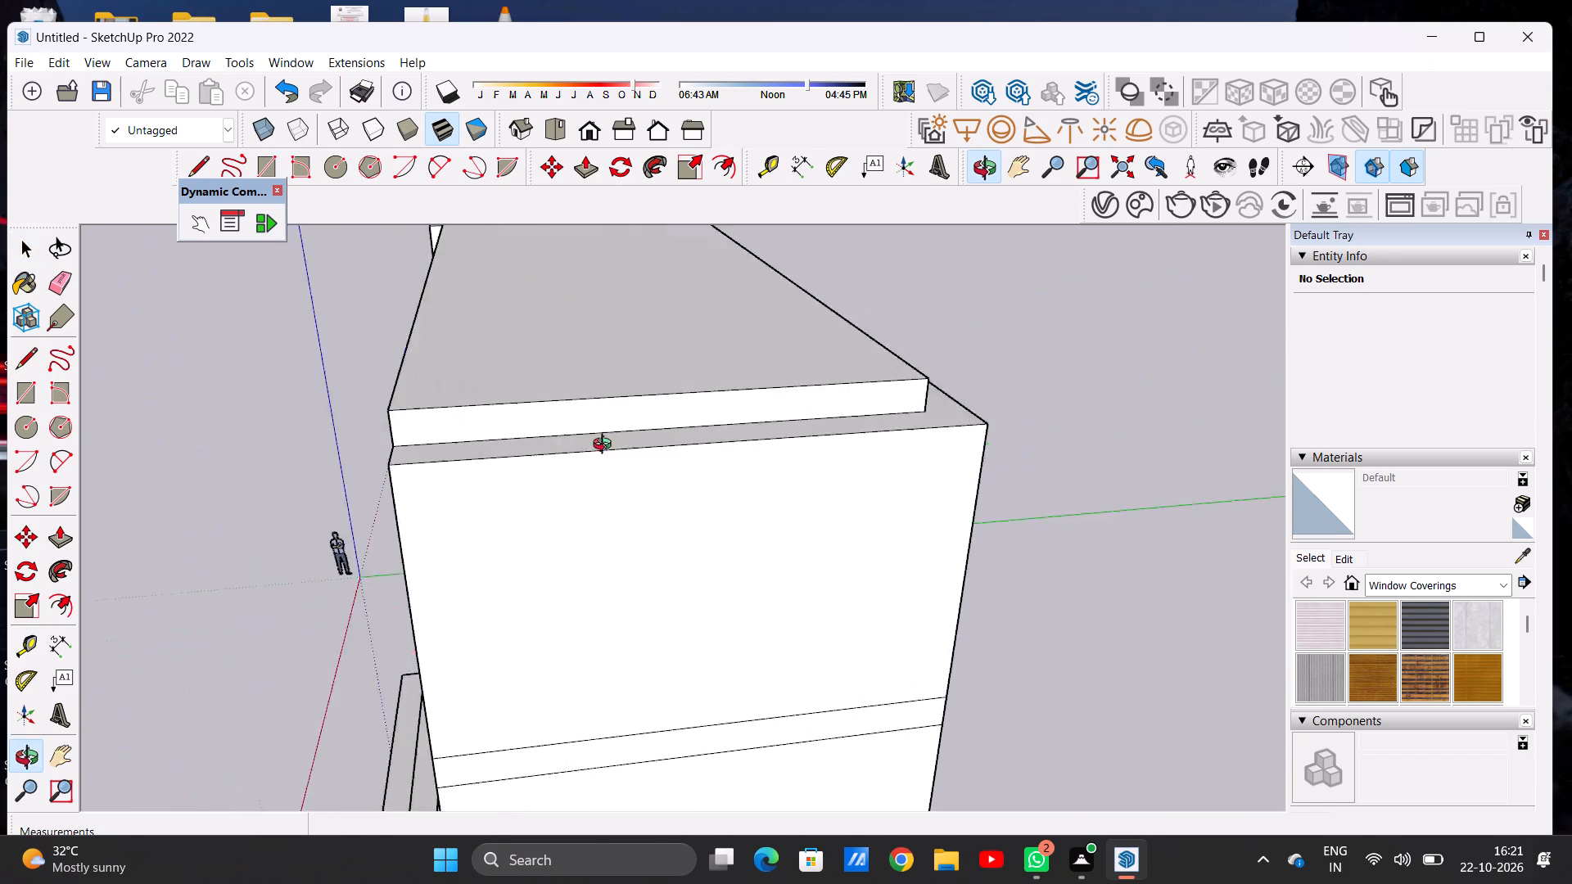
pyautogui.moveTo(606, 446); pyautogui.dragTo(976, 475, button='middle')
pyautogui.scroll(-3, 870, 483)
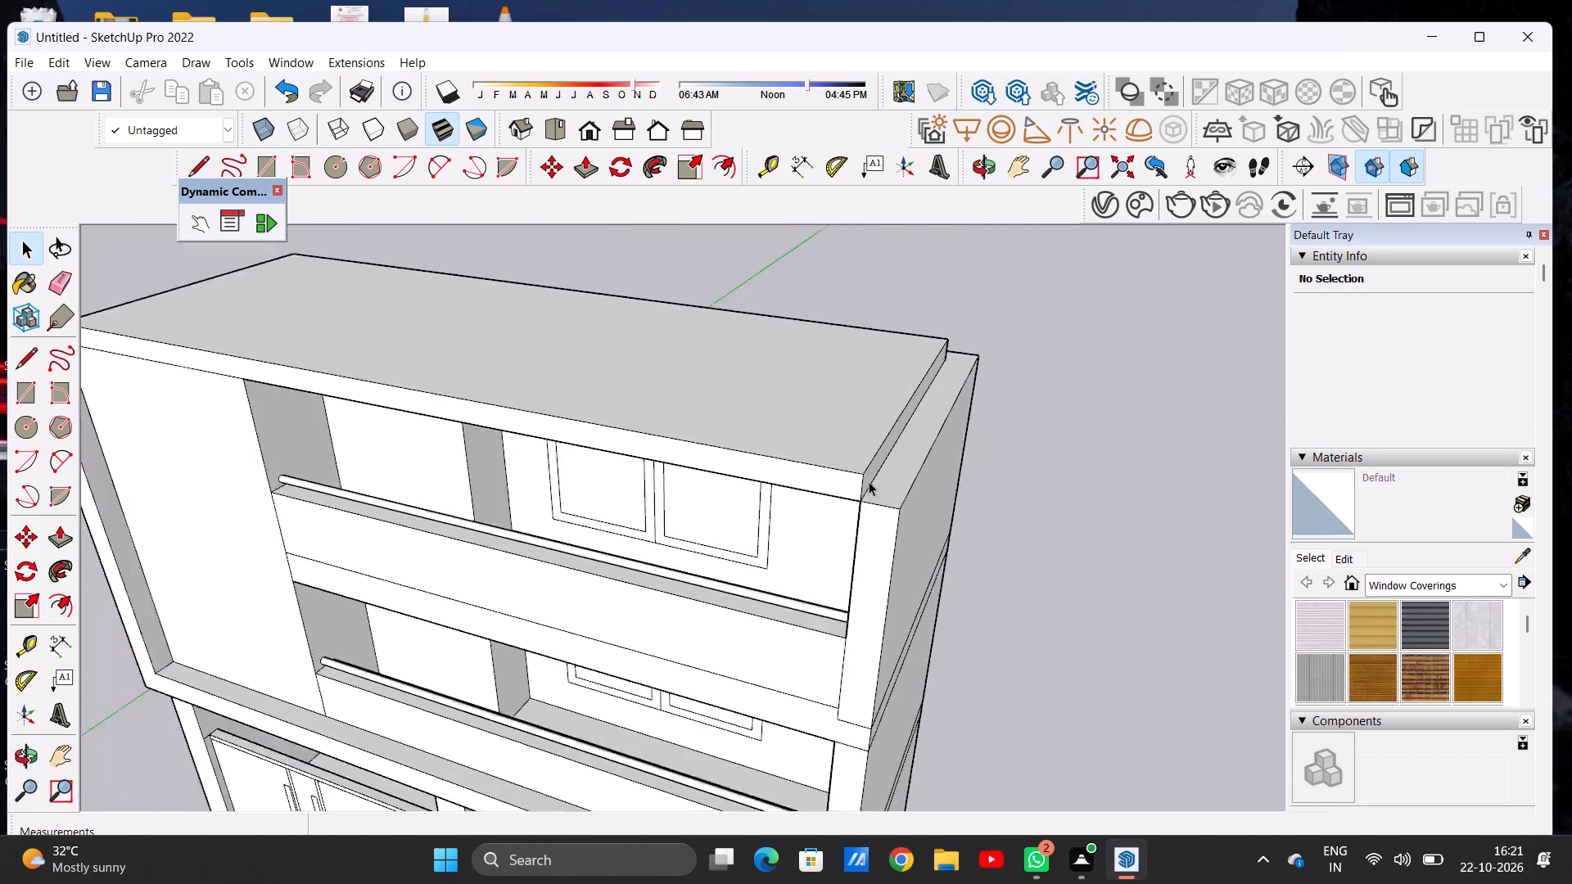
pyautogui.scroll(-13, 869, 481)
pyautogui.scroll(8, 866, 453)
pyautogui.scroll(1, 867, 527)
pyautogui.moveTo(867, 527); pyautogui.dragTo(871, 444, button='middle')
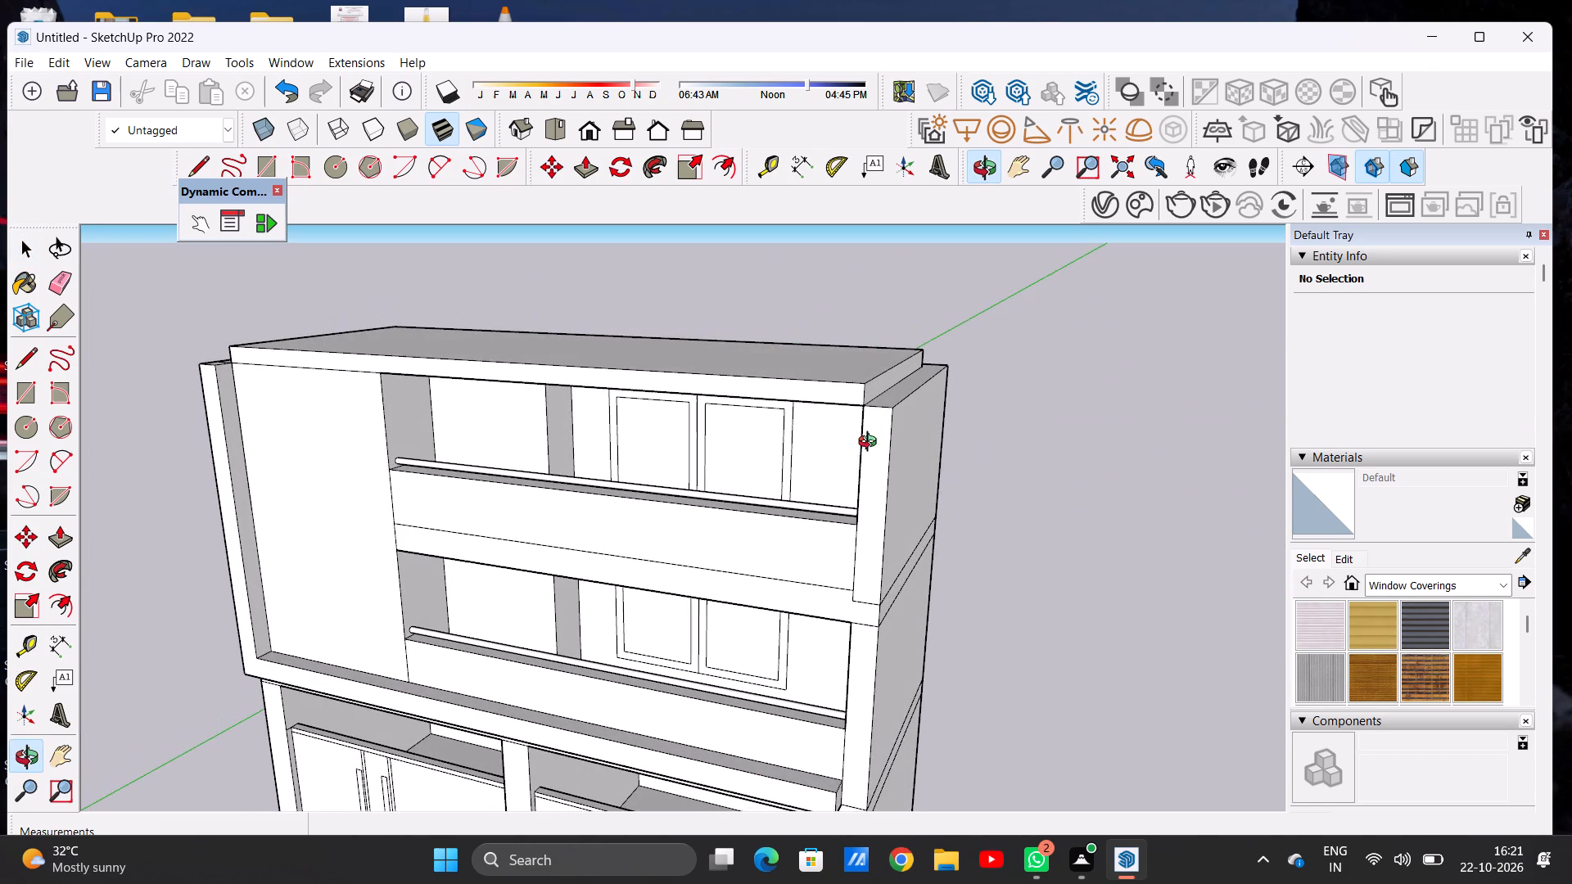
pyautogui.moveTo(871, 444); pyautogui.dragTo(773, 494, button='middle')
pyautogui.scroll(2, 794, 470)
pyautogui.scroll(-1, 794, 470)
pyautogui.scroll(6, 794, 470)
pyautogui.moveTo(779, 469); pyautogui.dragTo(824, 448, button='middle')
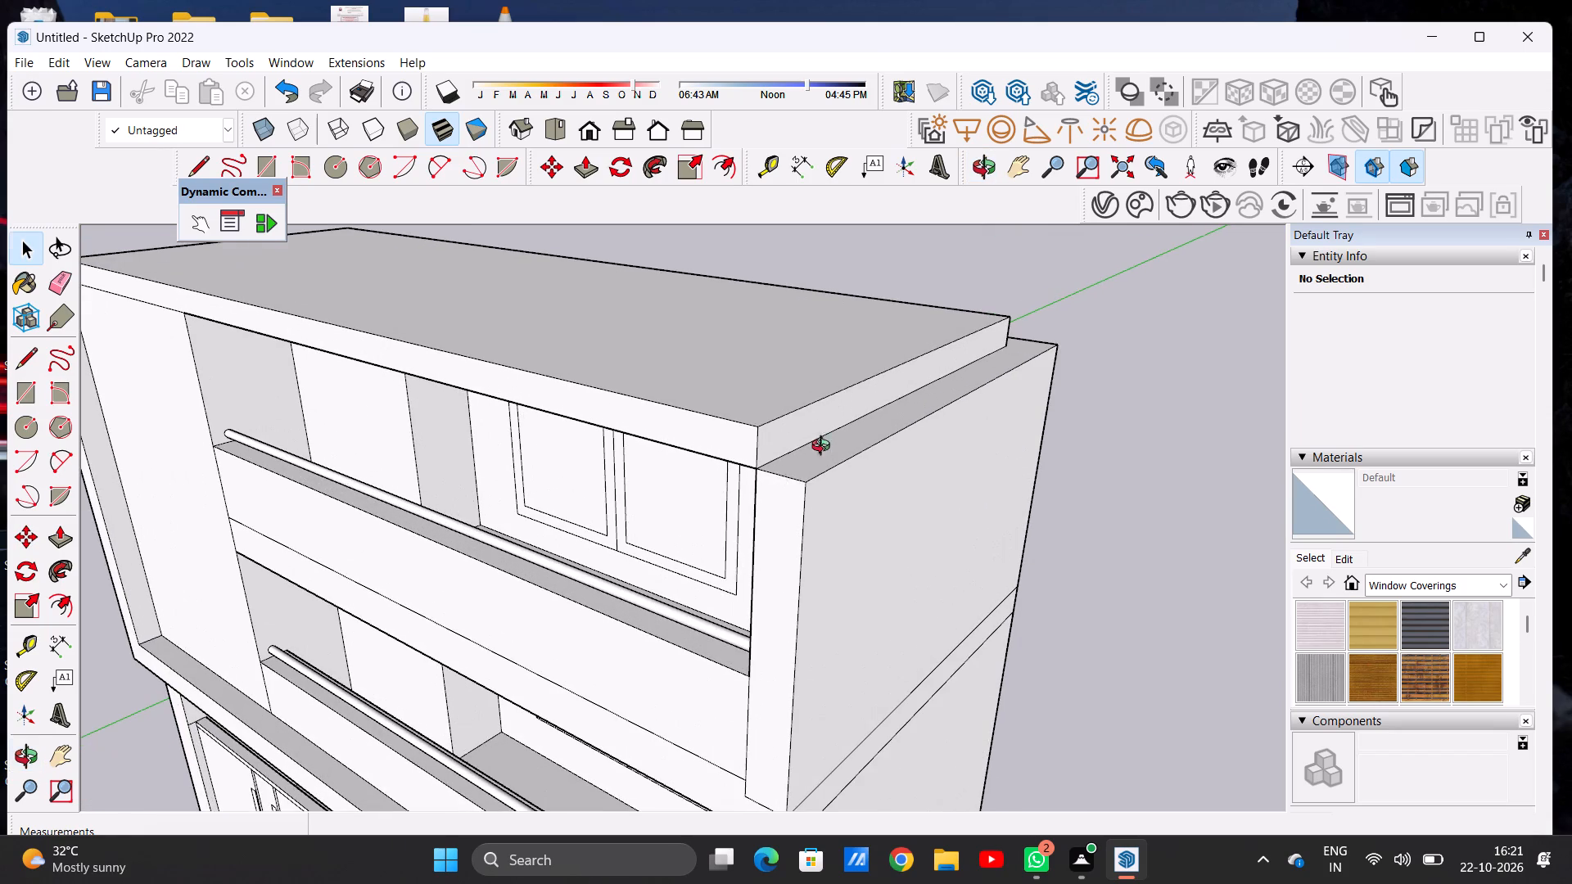
pyautogui.moveTo(824, 448); pyautogui.dragTo(834, 456, button='middle')
pyautogui.scroll(13, 833, 433)
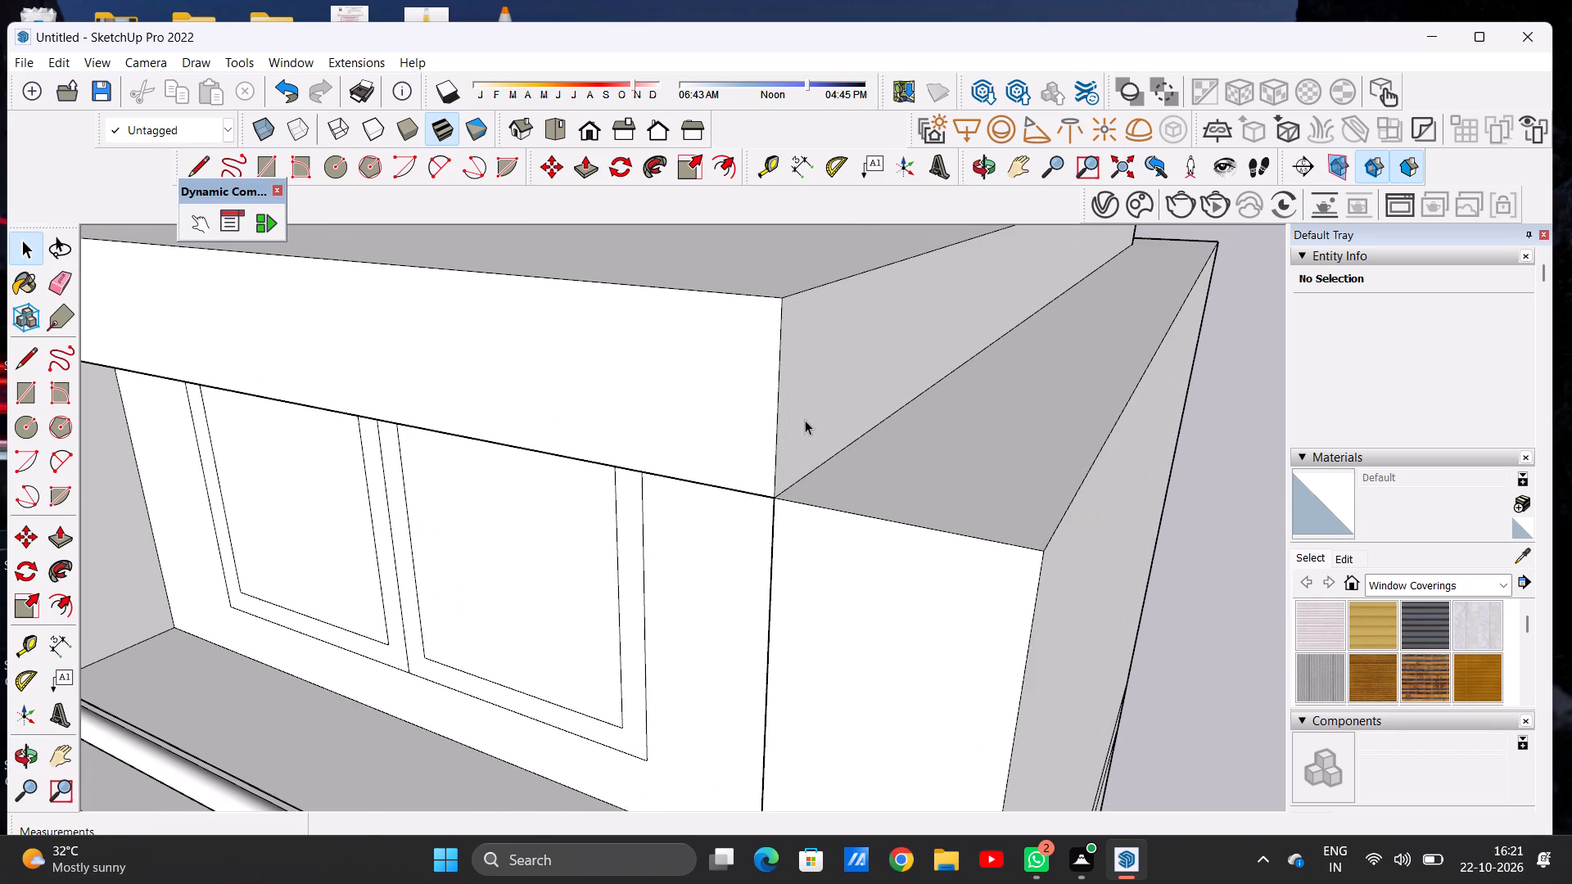
pyautogui.scroll(-20, 805, 420)
pyautogui.scroll(-5, 805, 420)
pyautogui.scroll(8, 817, 456)
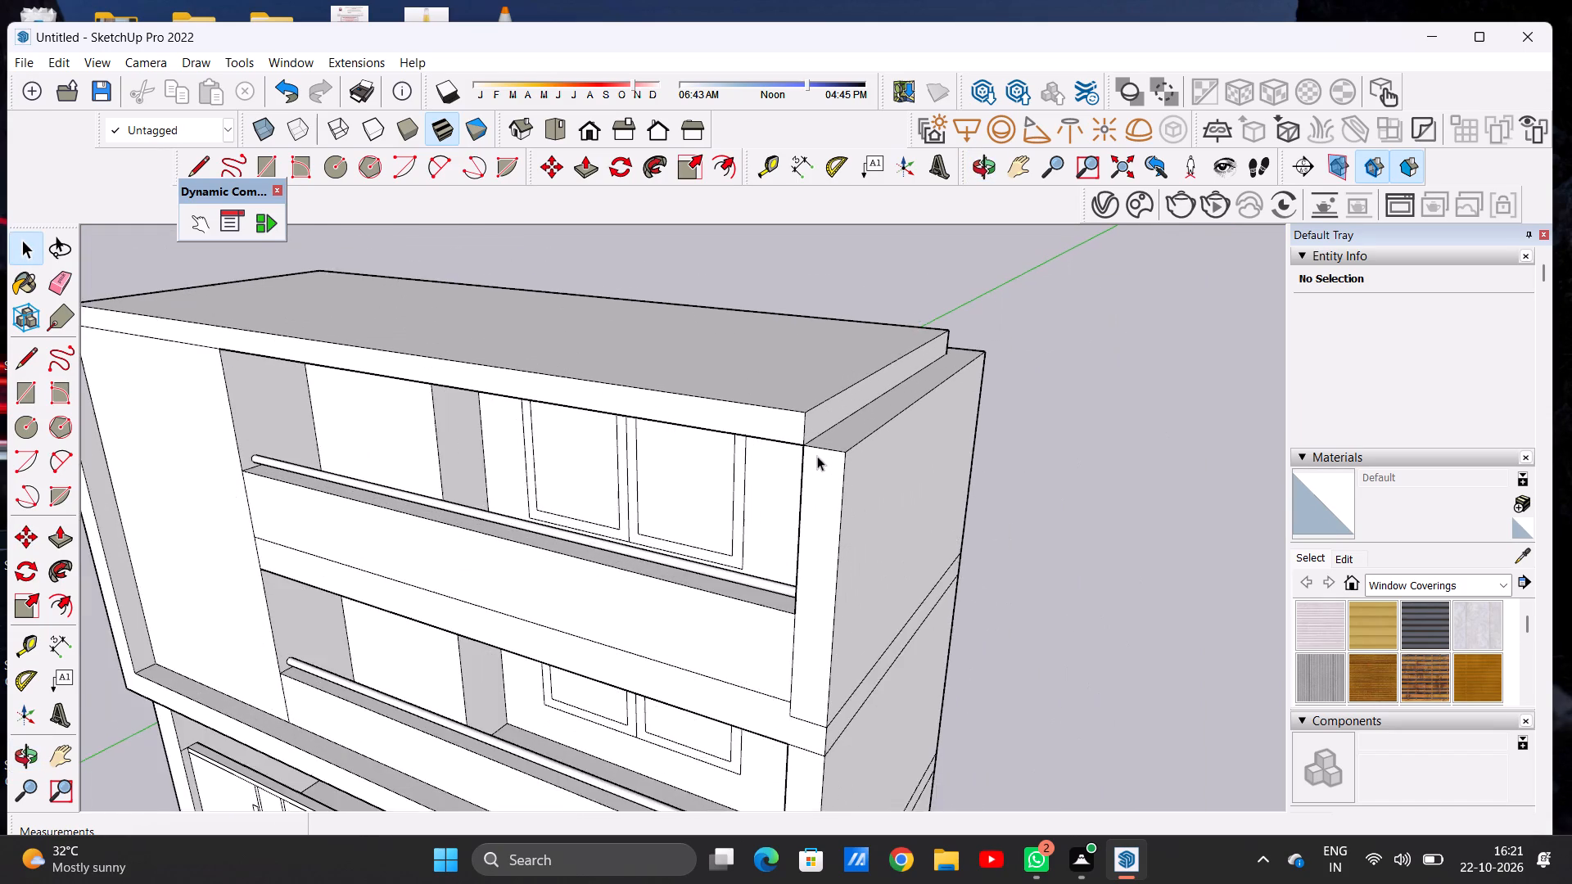
pyautogui.scroll(3, 817, 456)
pyautogui.moveTo(879, 451); pyautogui.dragTo(811, 500, button='middle')
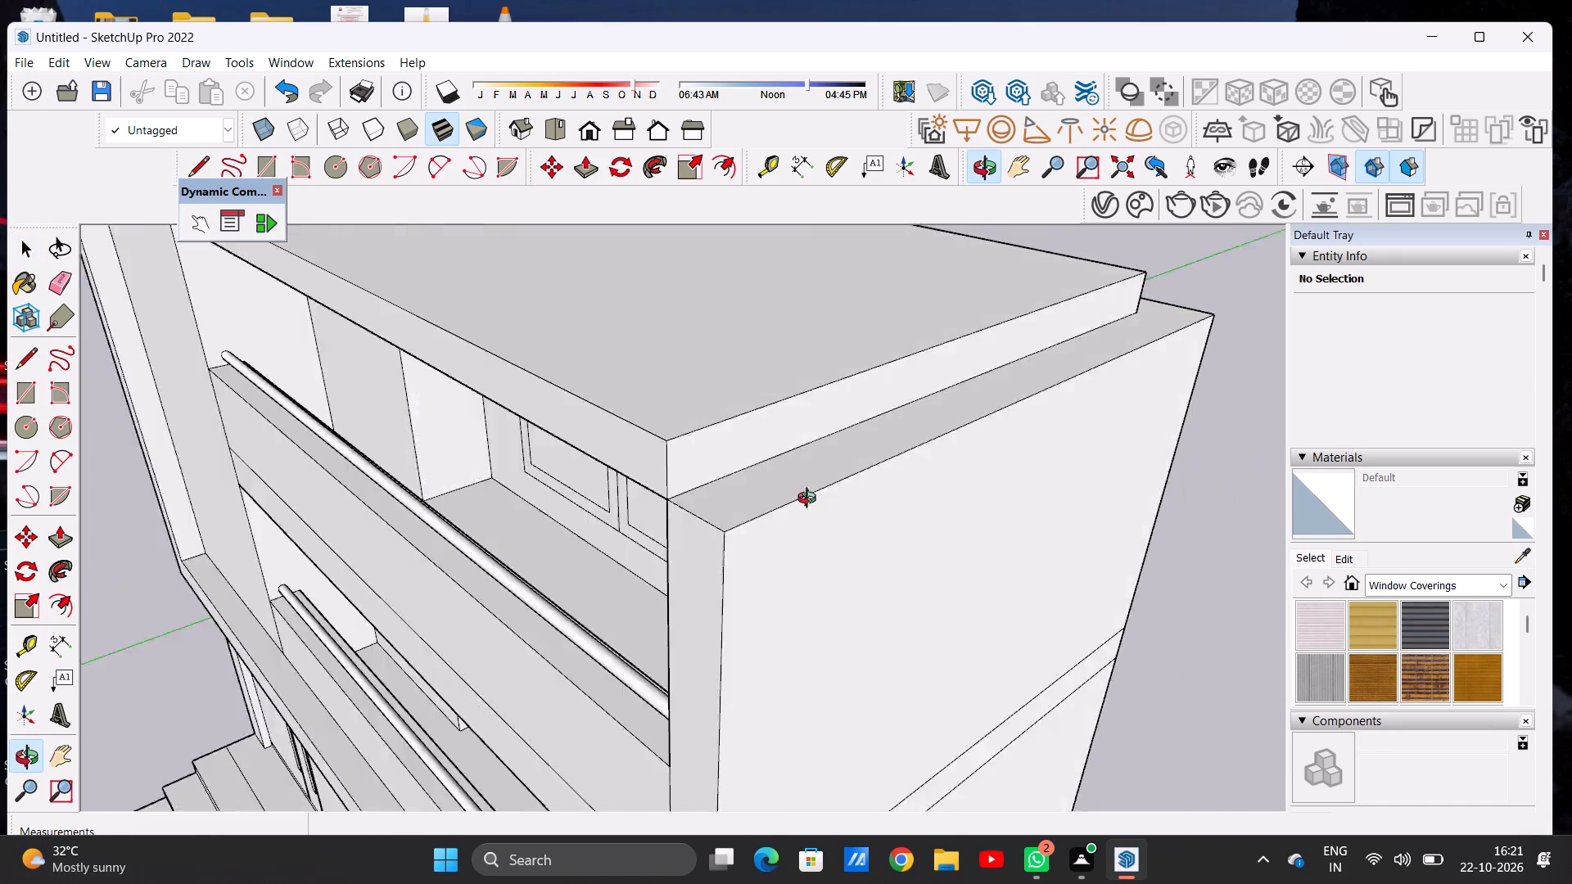
pyautogui.moveTo(811, 500); pyautogui.dragTo(918, 484, button='middle')
pyautogui.scroll(-20, 854, 445)
pyautogui.scroll(-3, 854, 445)
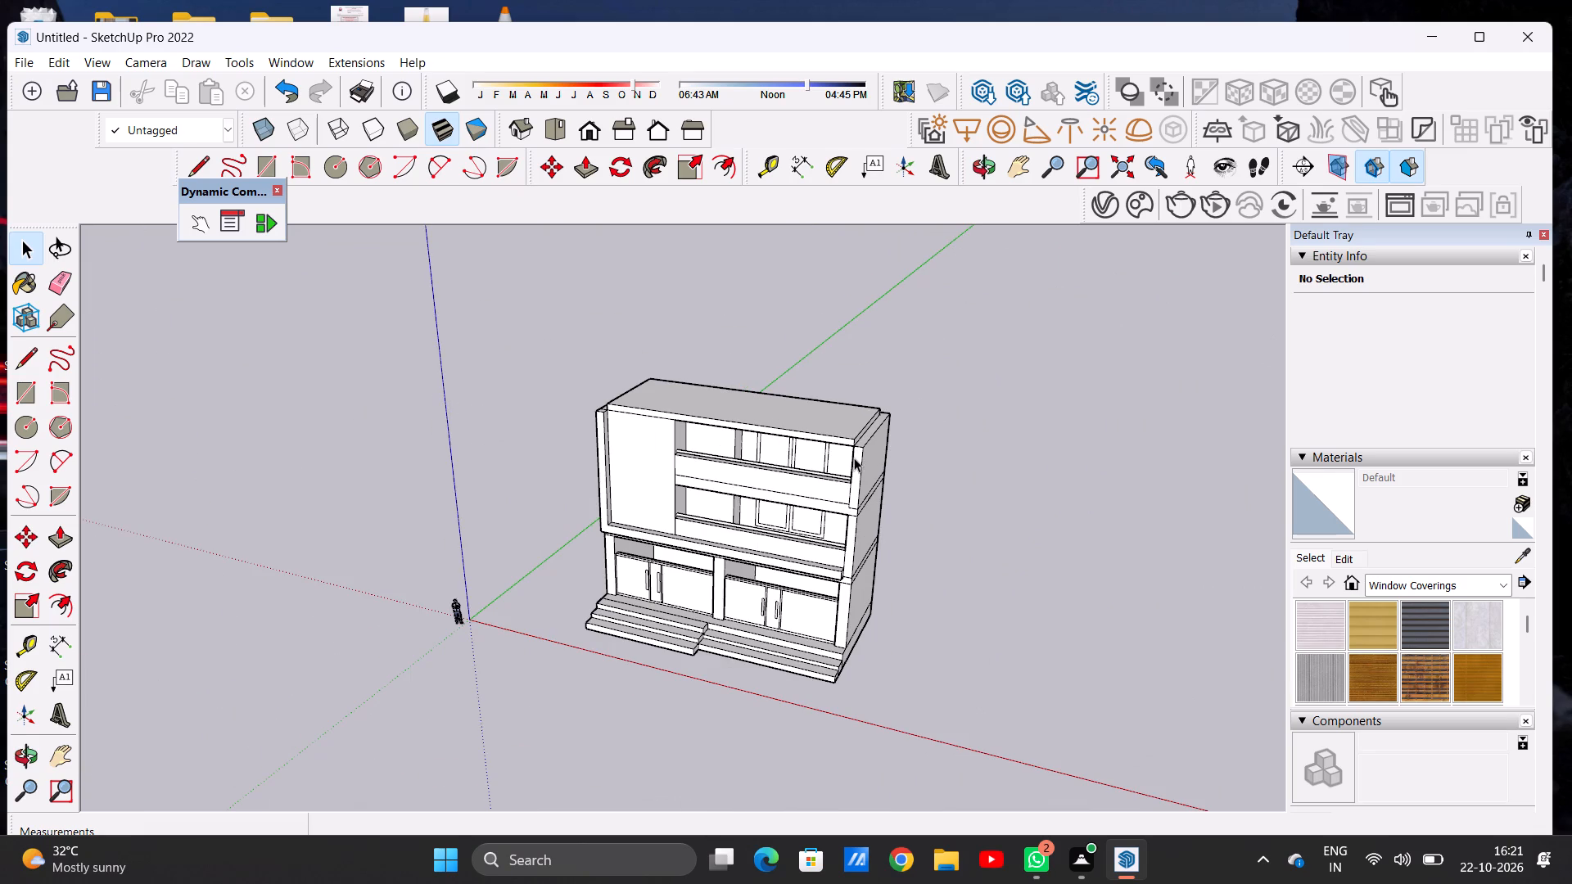
pyautogui.scroll(14, 853, 437)
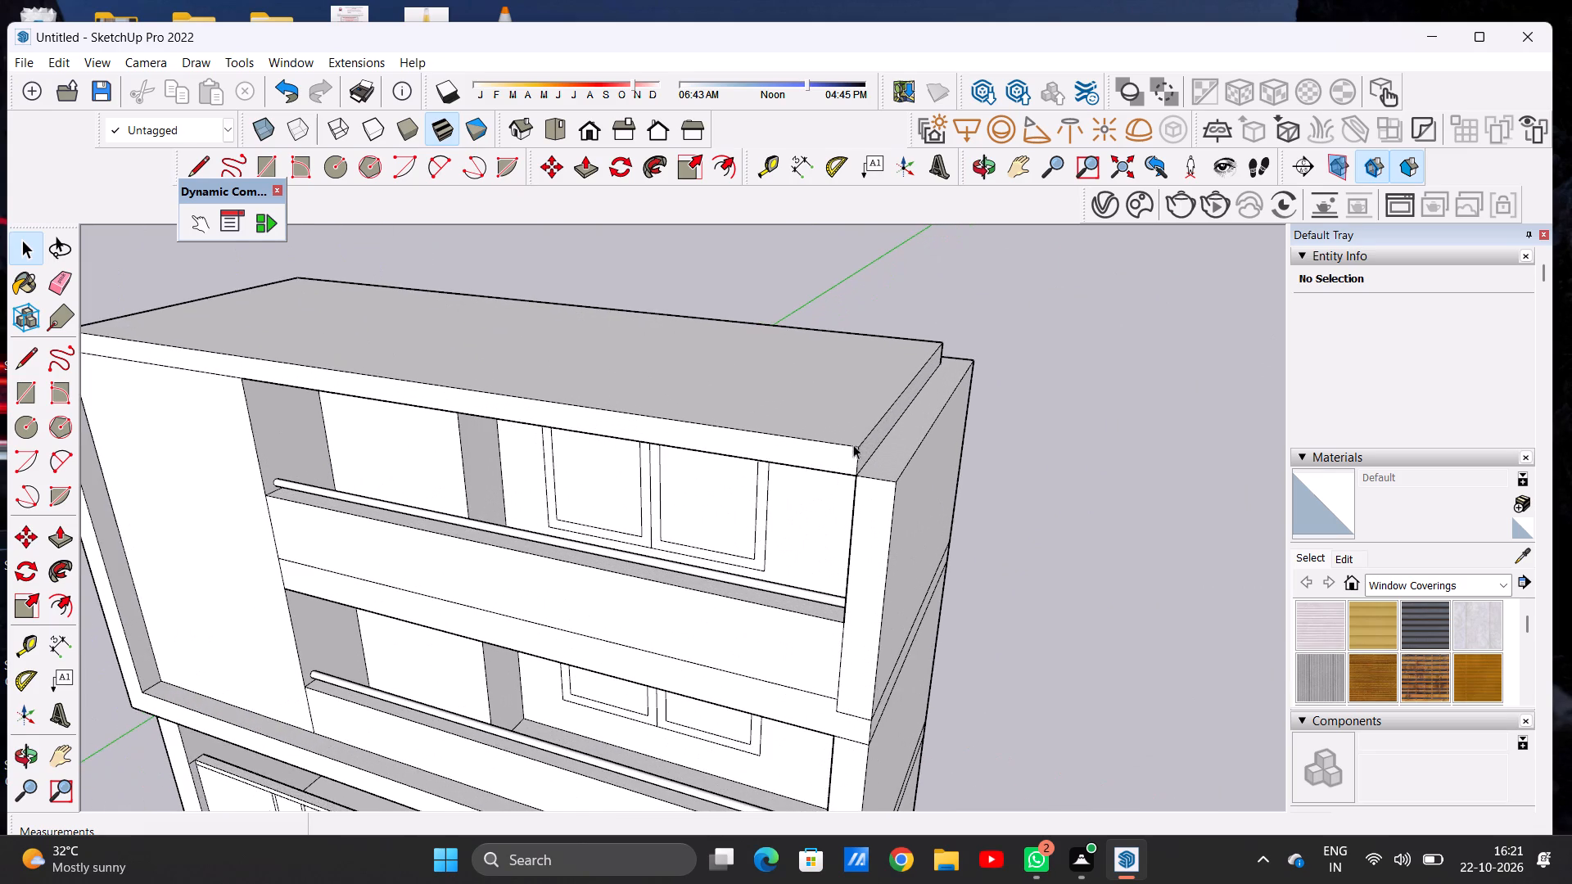
pyautogui.moveTo(856, 490); pyautogui.dragTo(749, 469, button='middle')
pyautogui.scroll(3, 751, 442)
pyautogui.scroll(-1, 751, 442)
pyautogui.scroll(2, 751, 442)
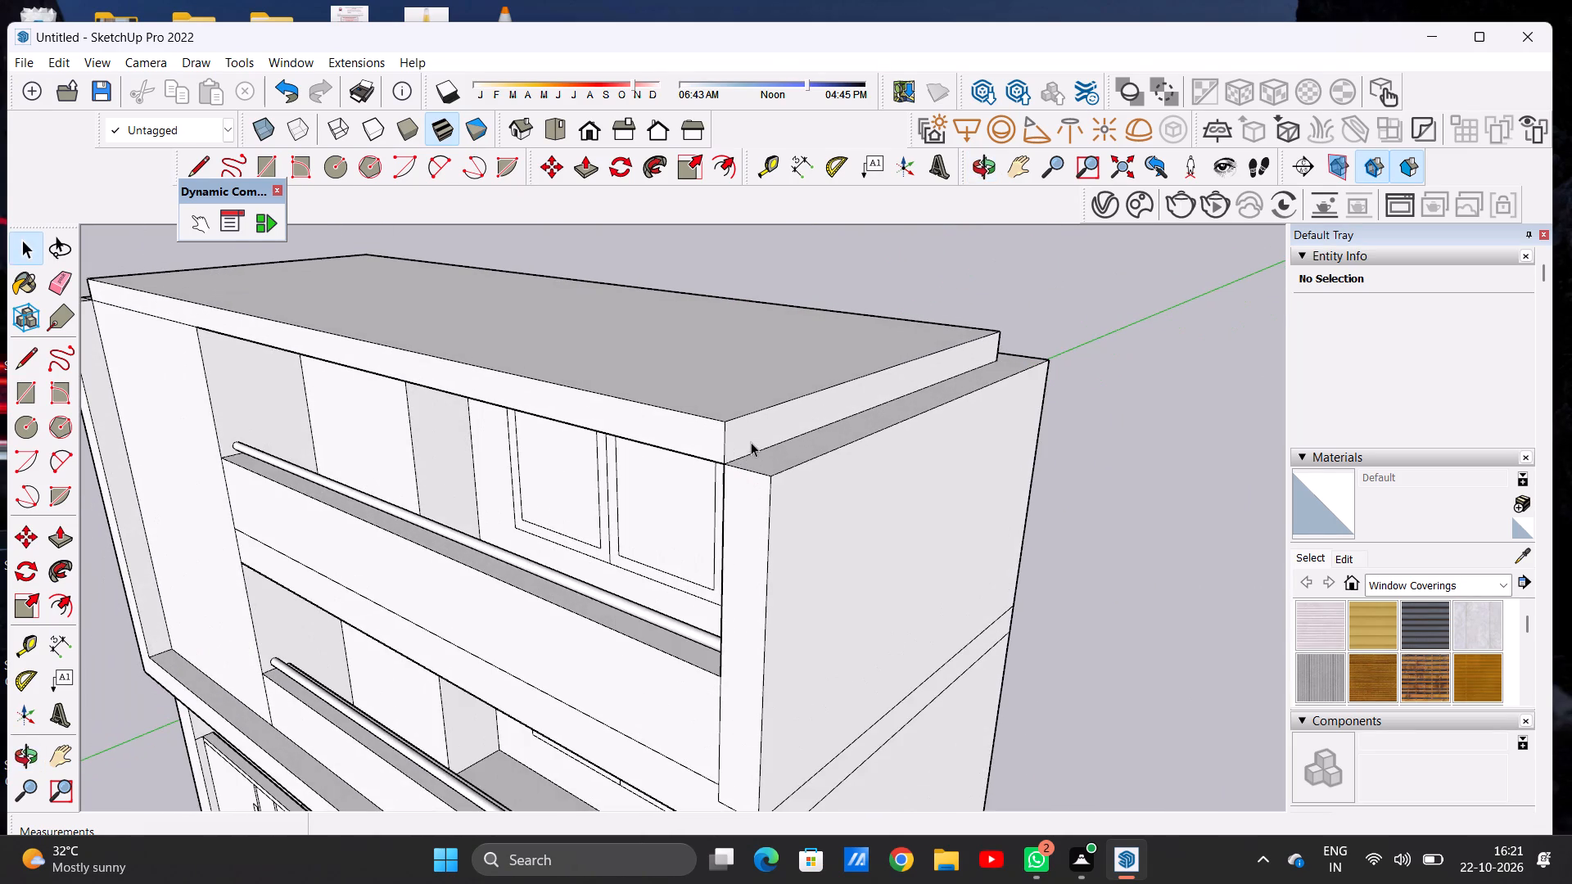
pyautogui.scroll(6, 751, 442)
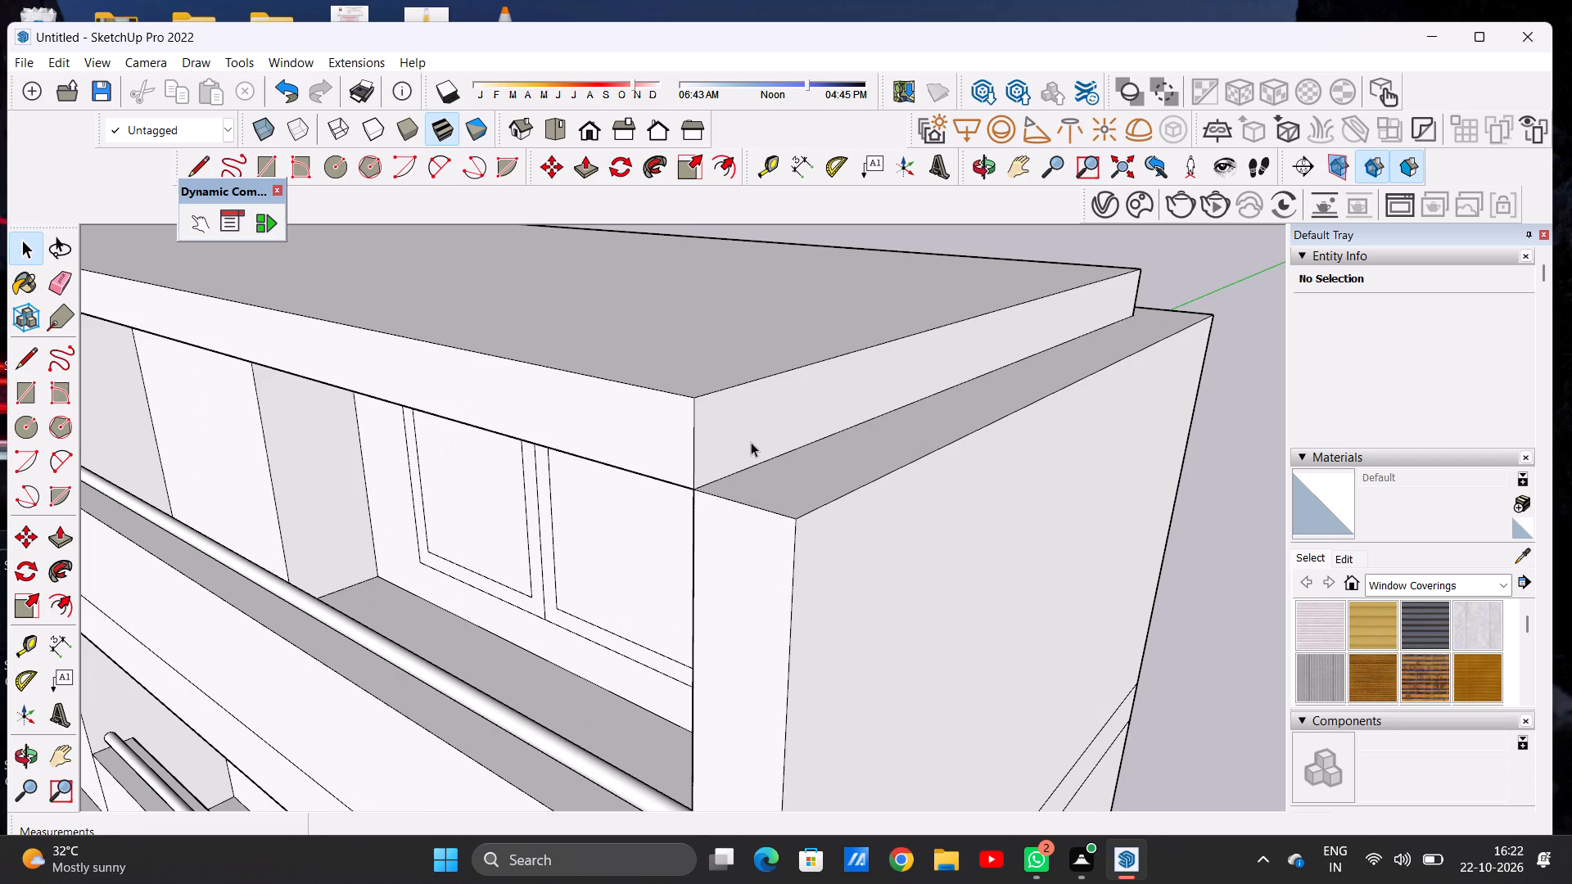
pyautogui.scroll(-13, 751, 442)
pyautogui.scroll(-20, 723, 471)
pyautogui.scroll(-6, 723, 471)
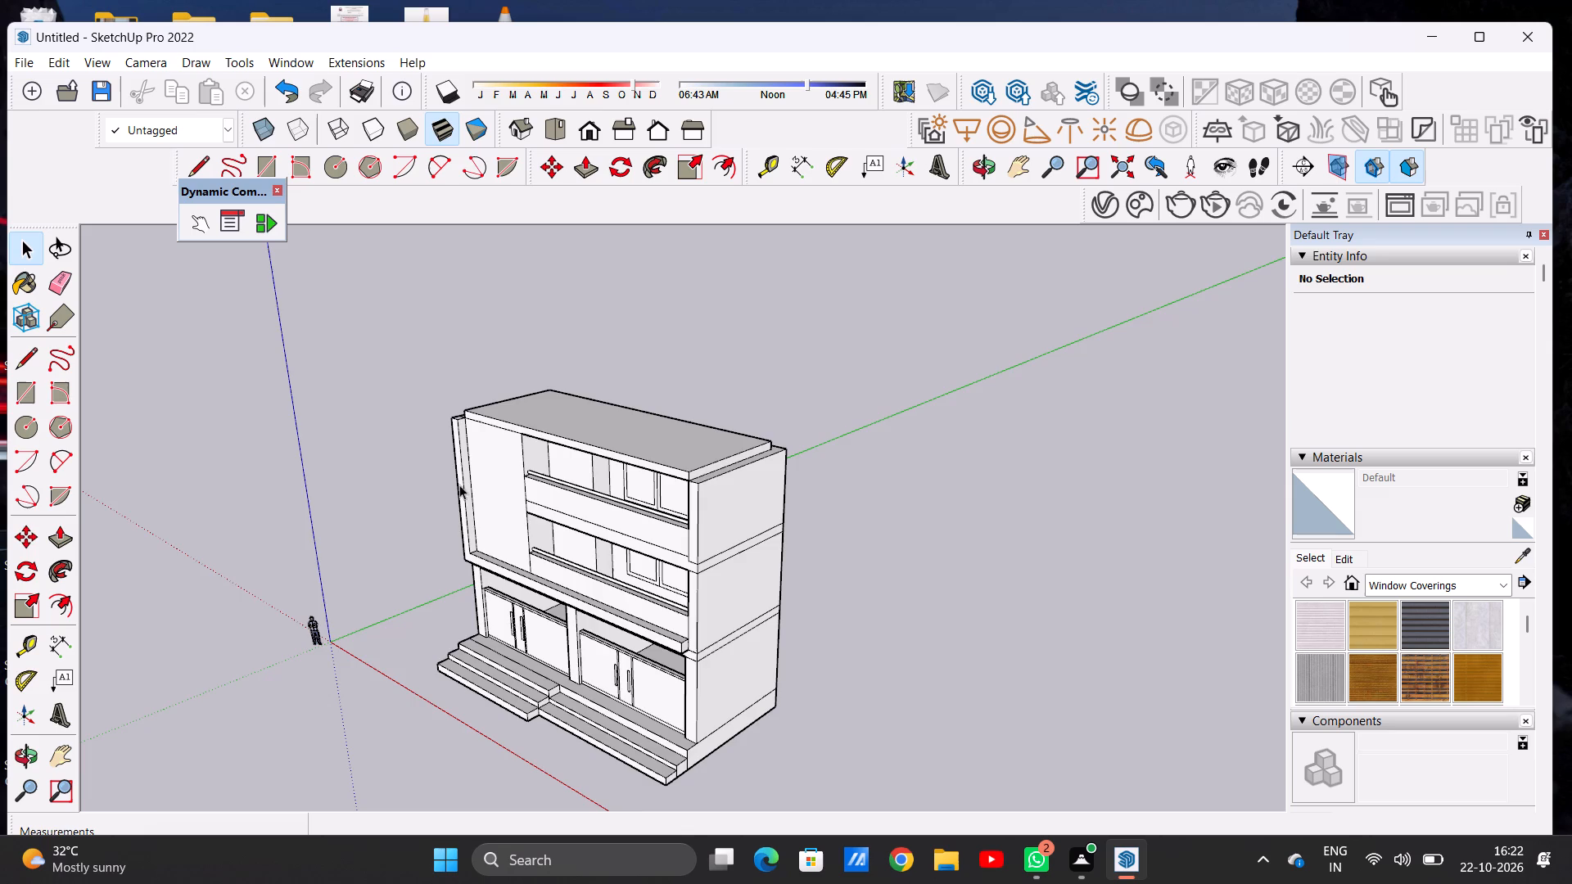
# Review the whole building from the front and slightly above, including roof, balconies and entrance steps.
pyautogui.moveTo(468, 489); pyautogui.dragTo(820, 447, button='middle')
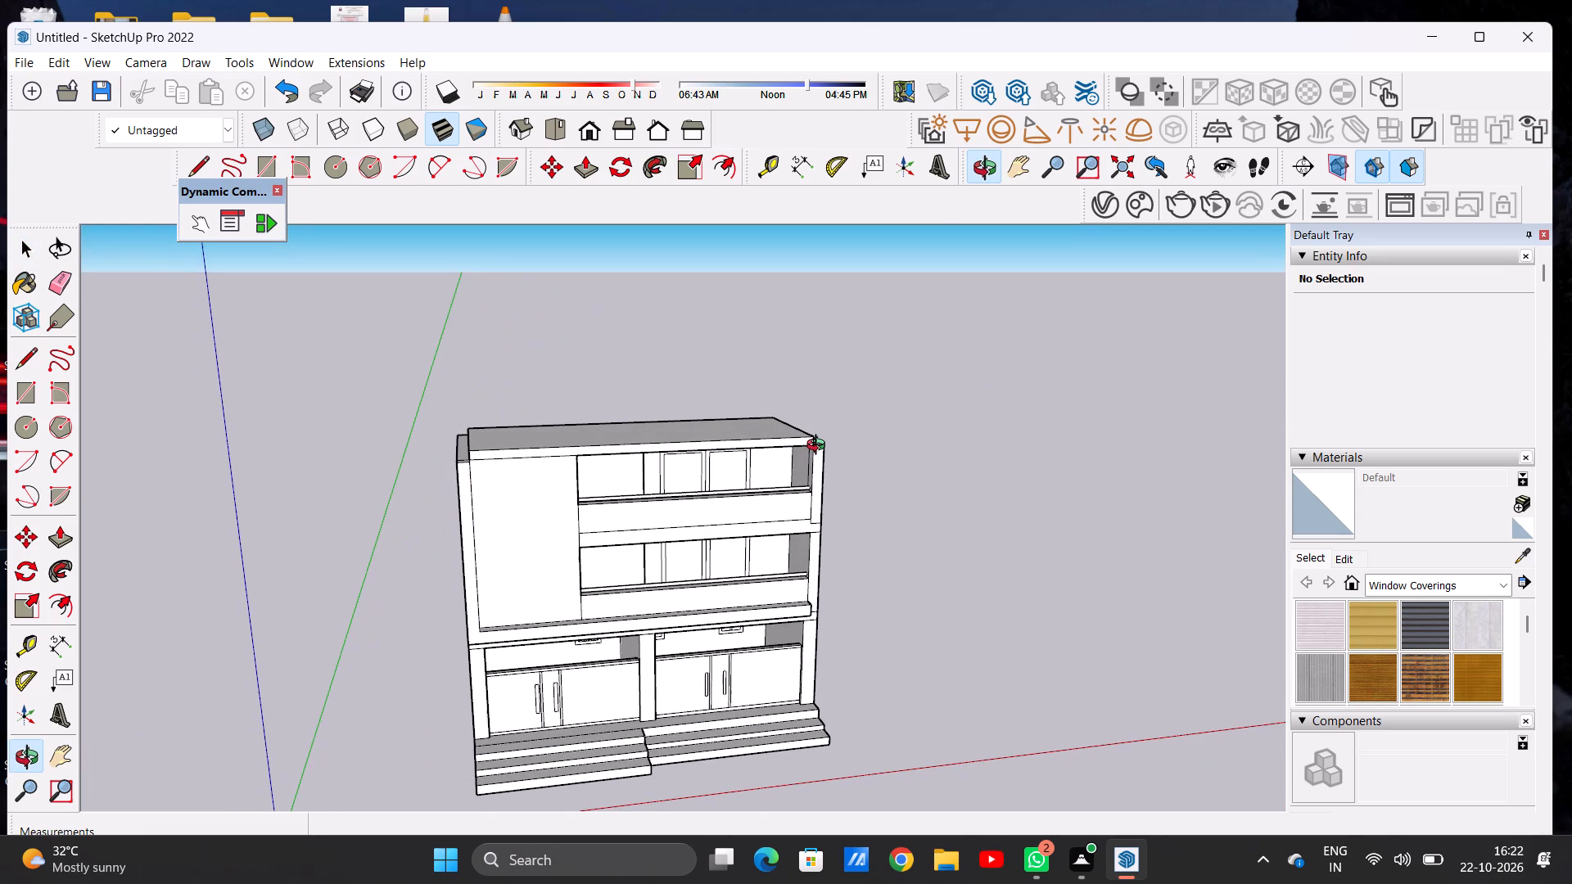
pyautogui.moveTo(820, 447); pyautogui.dragTo(733, 507, button='middle')
pyautogui.scroll(5, 824, 510)
pyautogui.scroll(-1, 824, 510)
pyautogui.scroll(1, 824, 510)
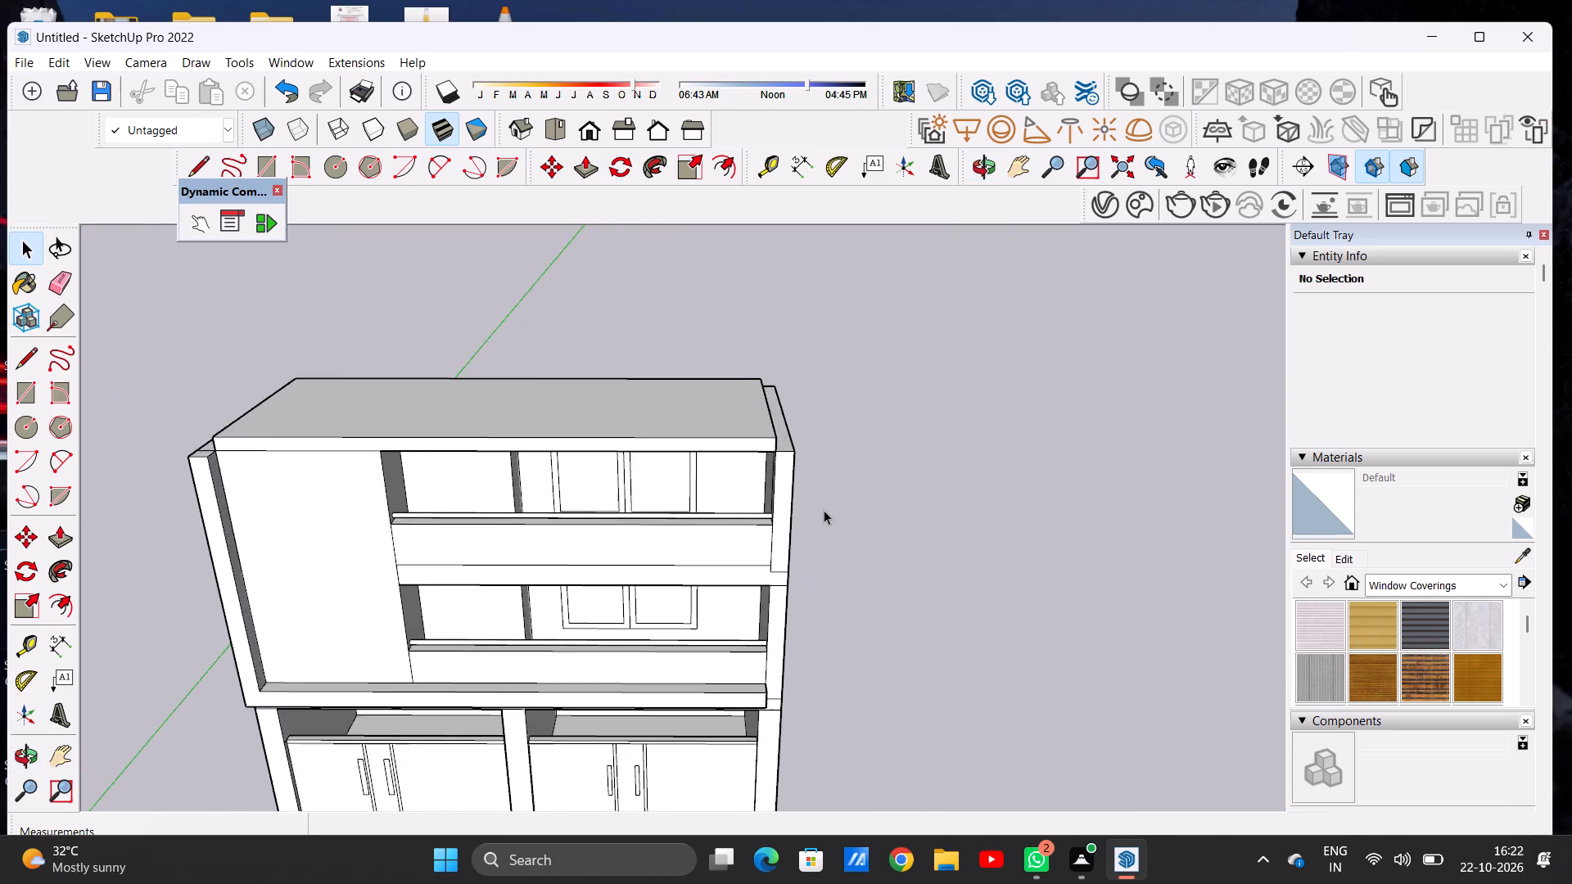
pyautogui.scroll(-7, 827, 377)
pyautogui.scroll(5, 784, 556)
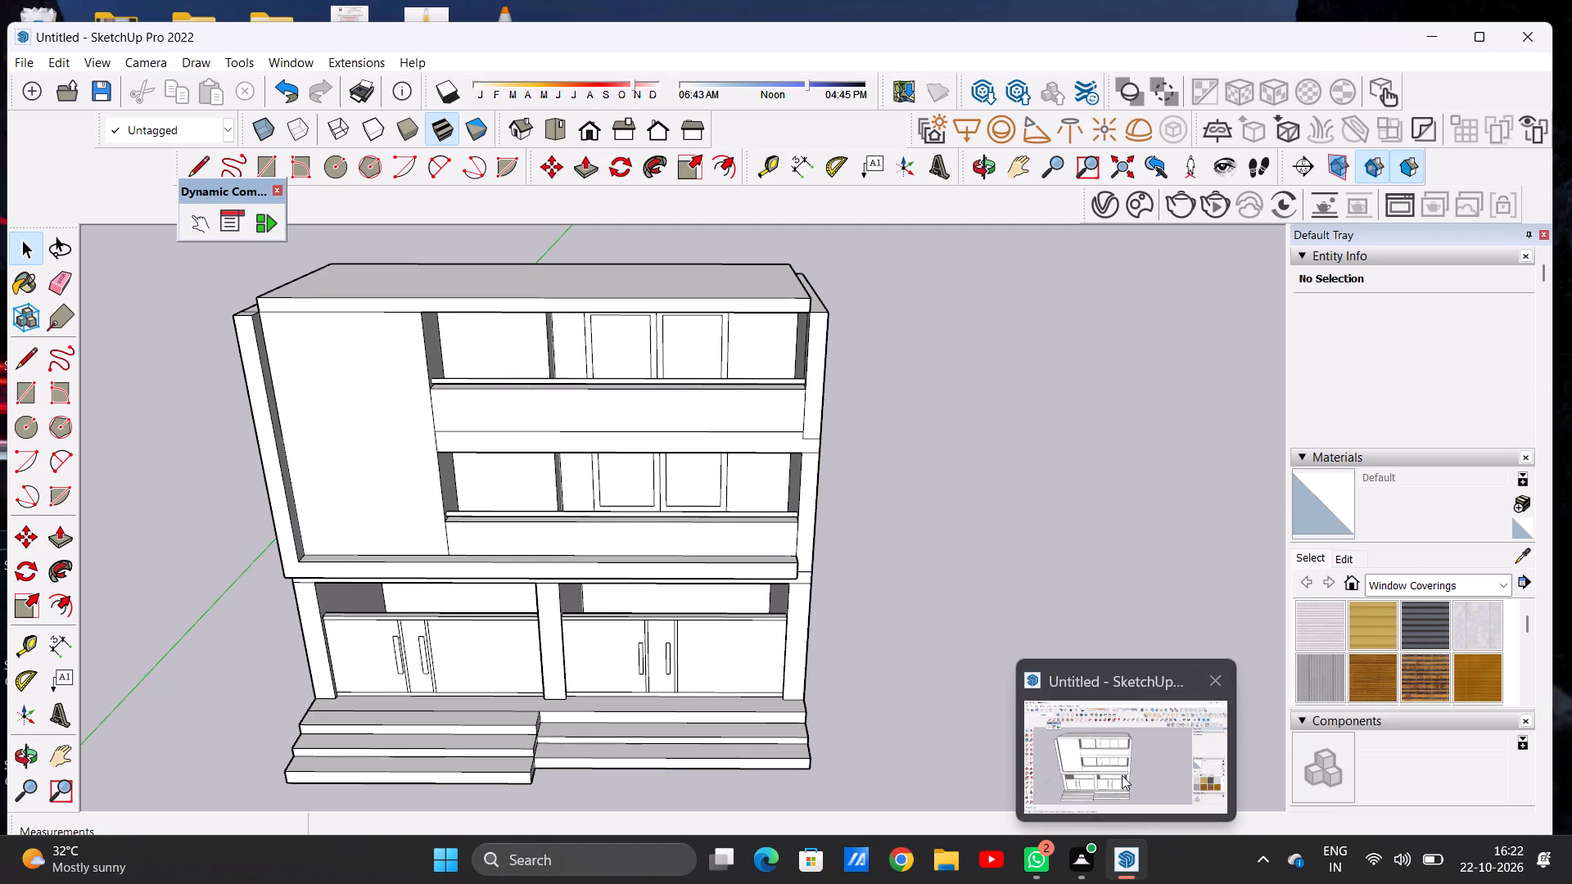
pyautogui.click(1122, 775)
pyautogui.scroll(-5, 680, 548)
pyautogui.scroll(-6, 746, 539)
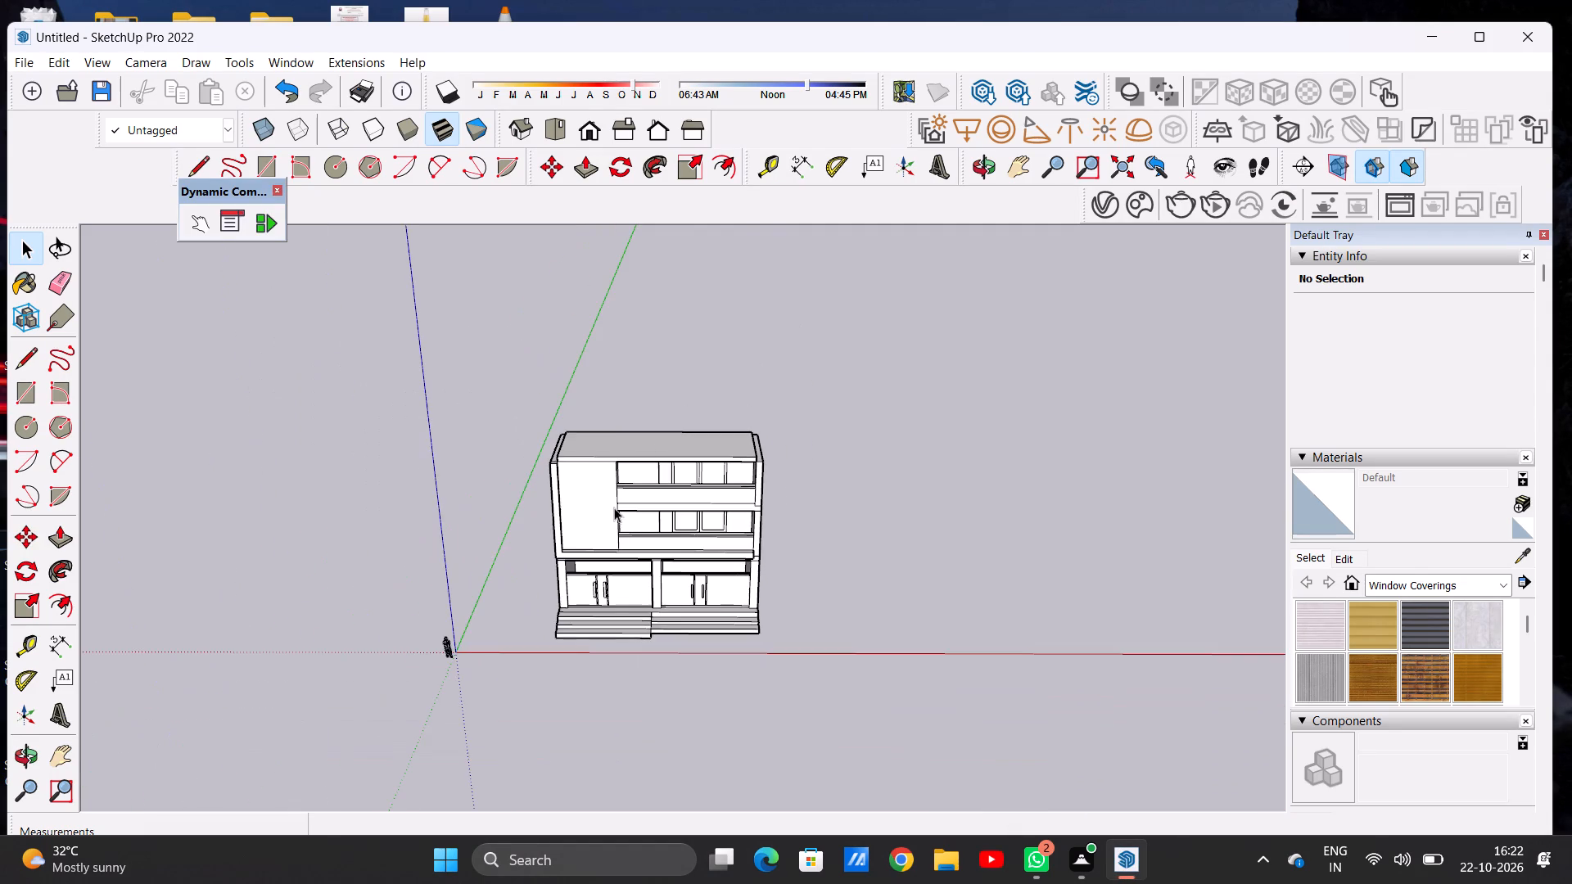
# Inspect how the roof slab steps above the side wall at the blank facade panel's end of the building.
pyautogui.scroll(6, 612, 496)
pyautogui.scroll(3, 575, 433)
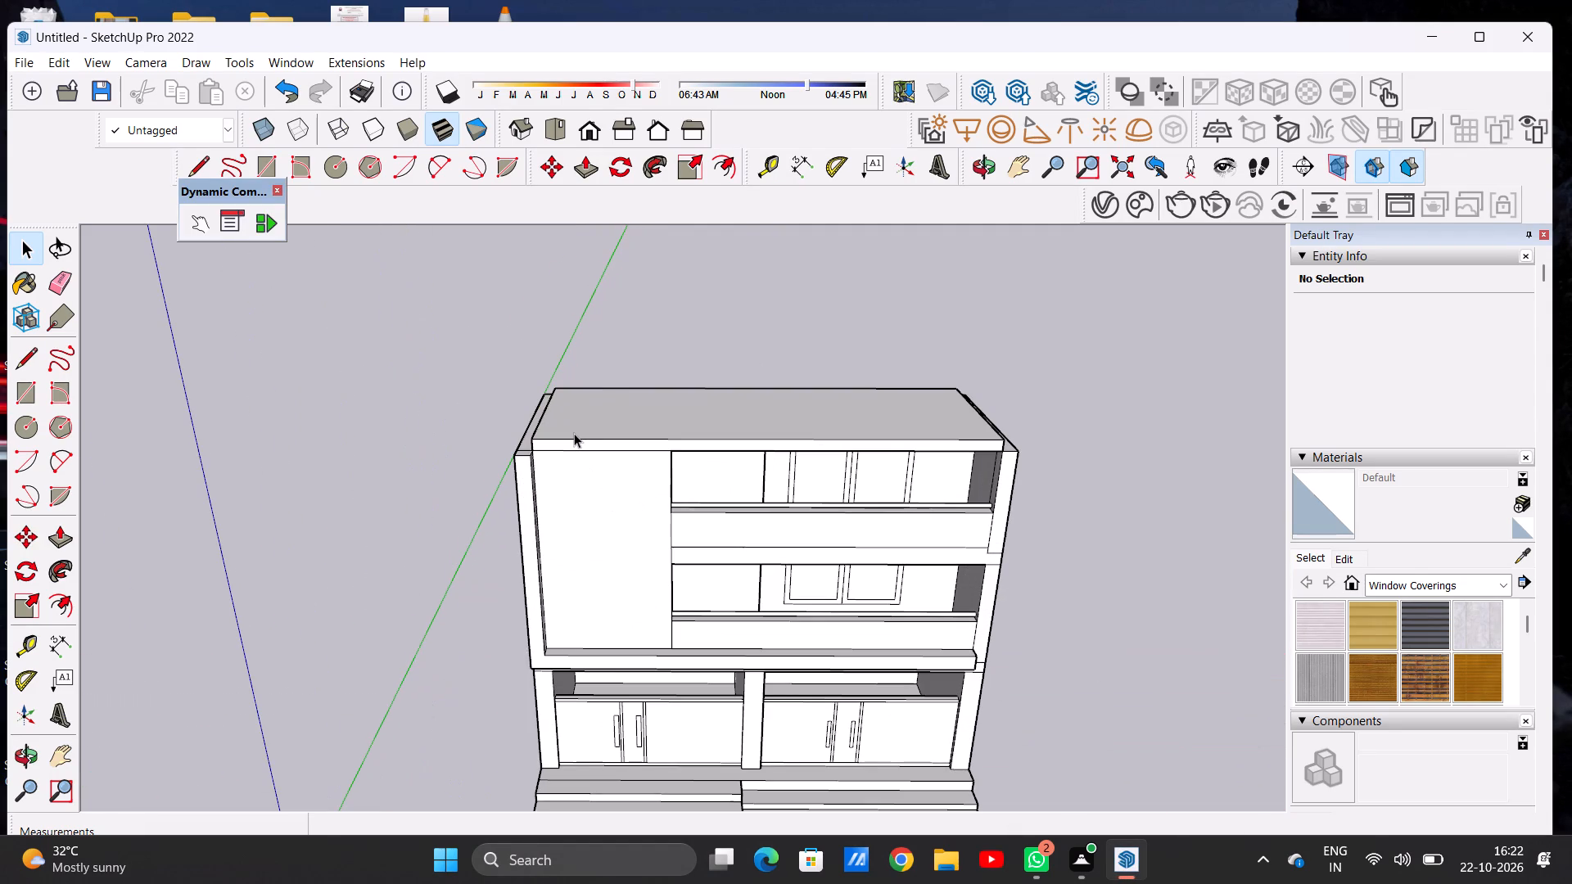
pyautogui.scroll(12, 541, 435)
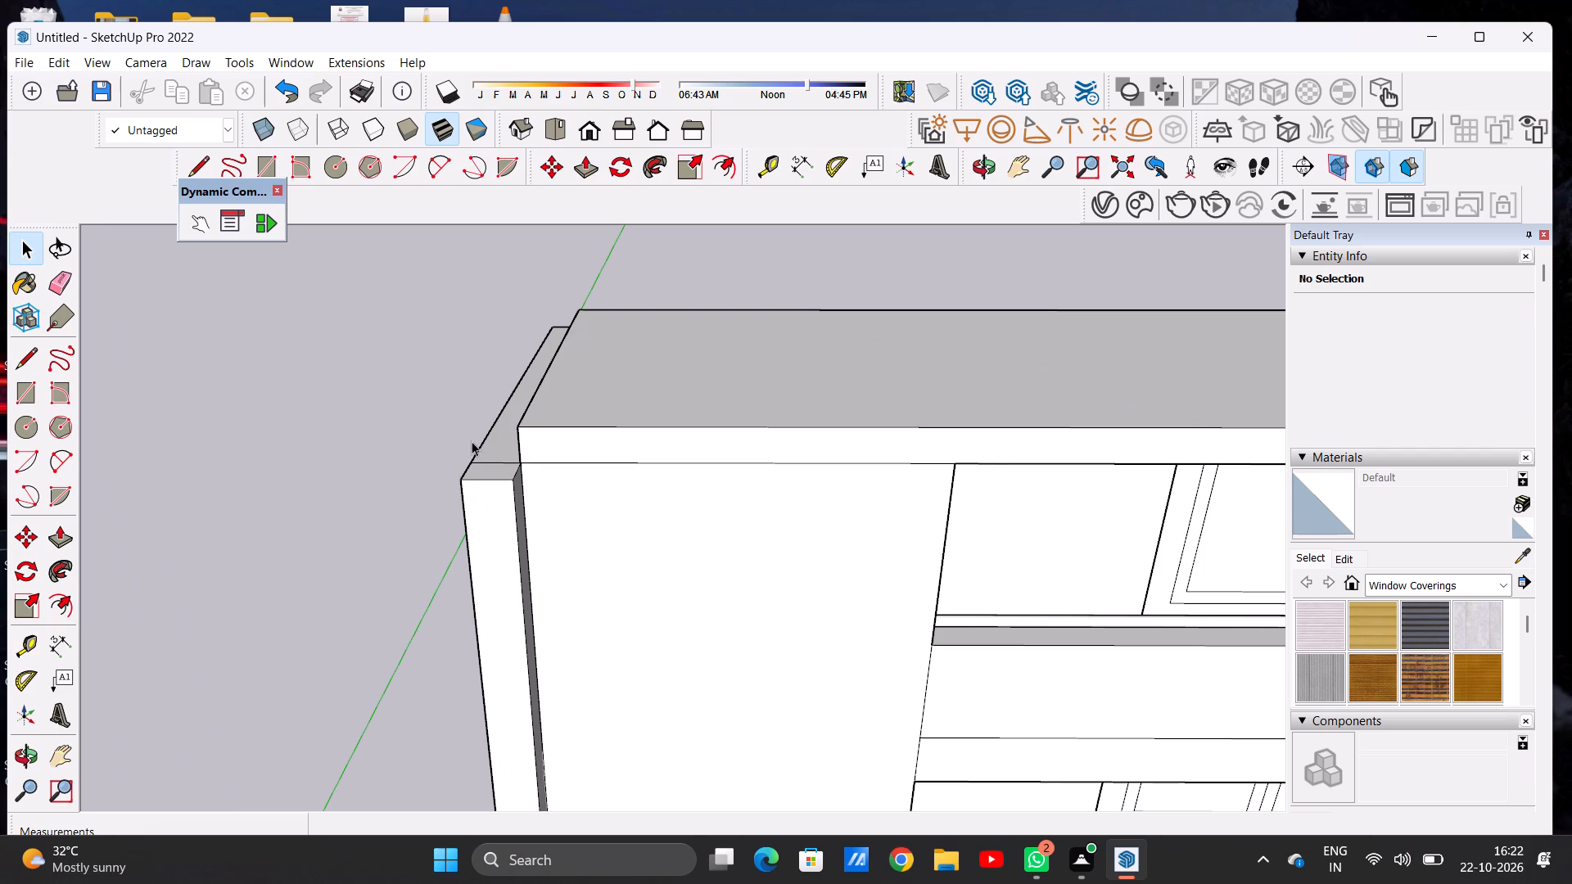
pyautogui.moveTo(486, 476); pyautogui.dragTo(736, 525, button='middle')
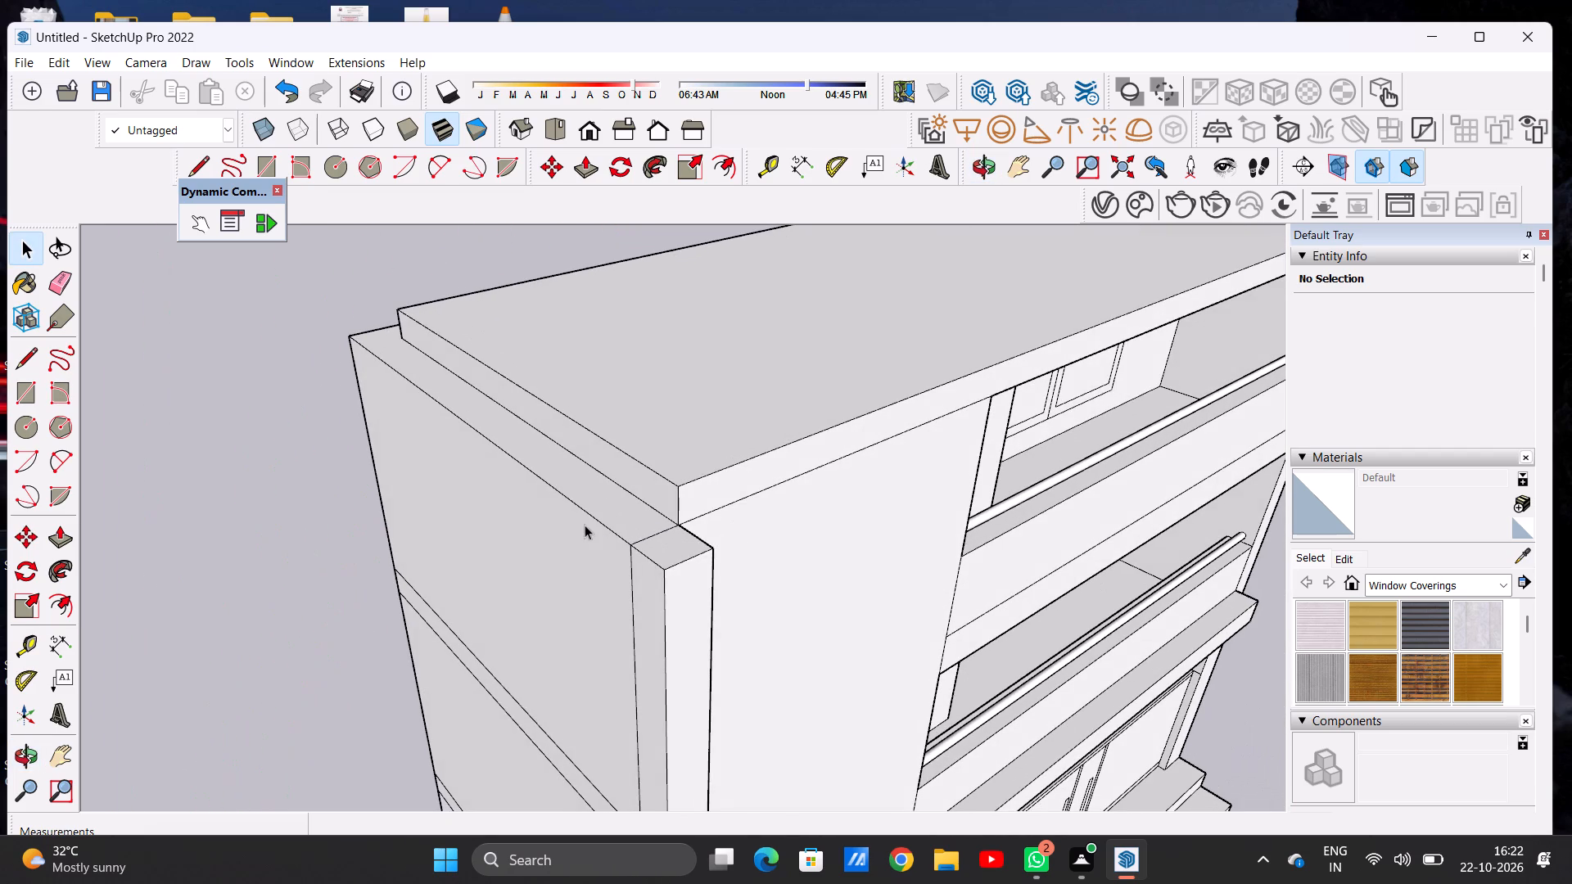
pyautogui.scroll(2, 654, 505)
pyautogui.scroll(-1, 657, 505)
pyautogui.scroll(6, 657, 505)
pyautogui.scroll(-8, 657, 505)
pyautogui.scroll(1, 658, 510)
pyautogui.scroll(-7, 658, 520)
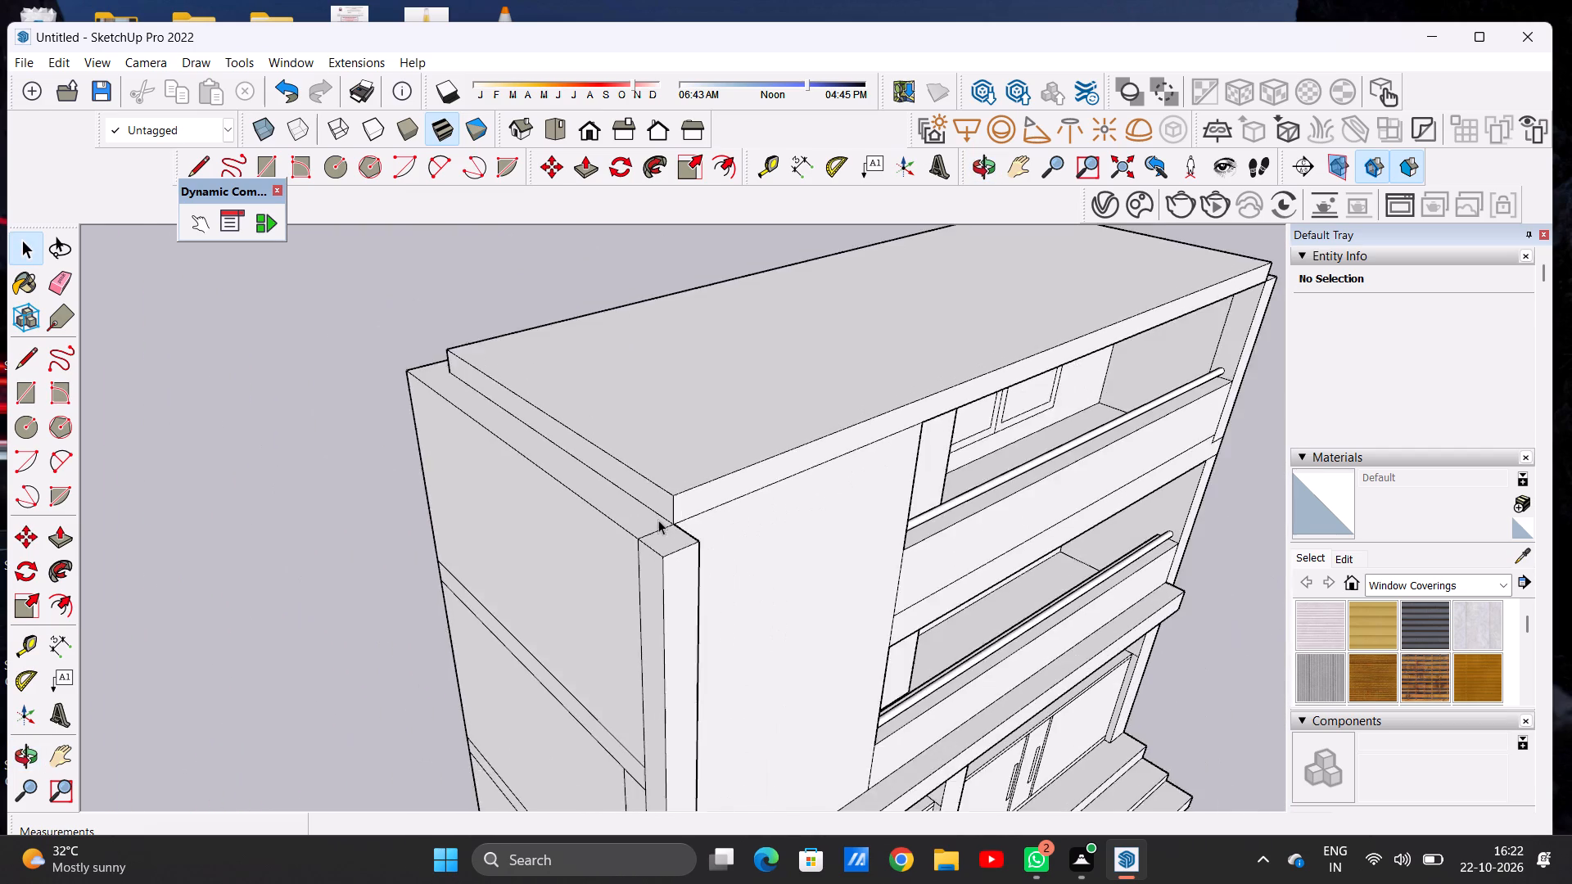
pyautogui.scroll(-15, 658, 520)
# Examine the roof slab's junction with the top of the balcony-end side wall from the front, side and above.
pyautogui.moveTo(805, 531); pyautogui.dragTo(204, 441, button='middle')
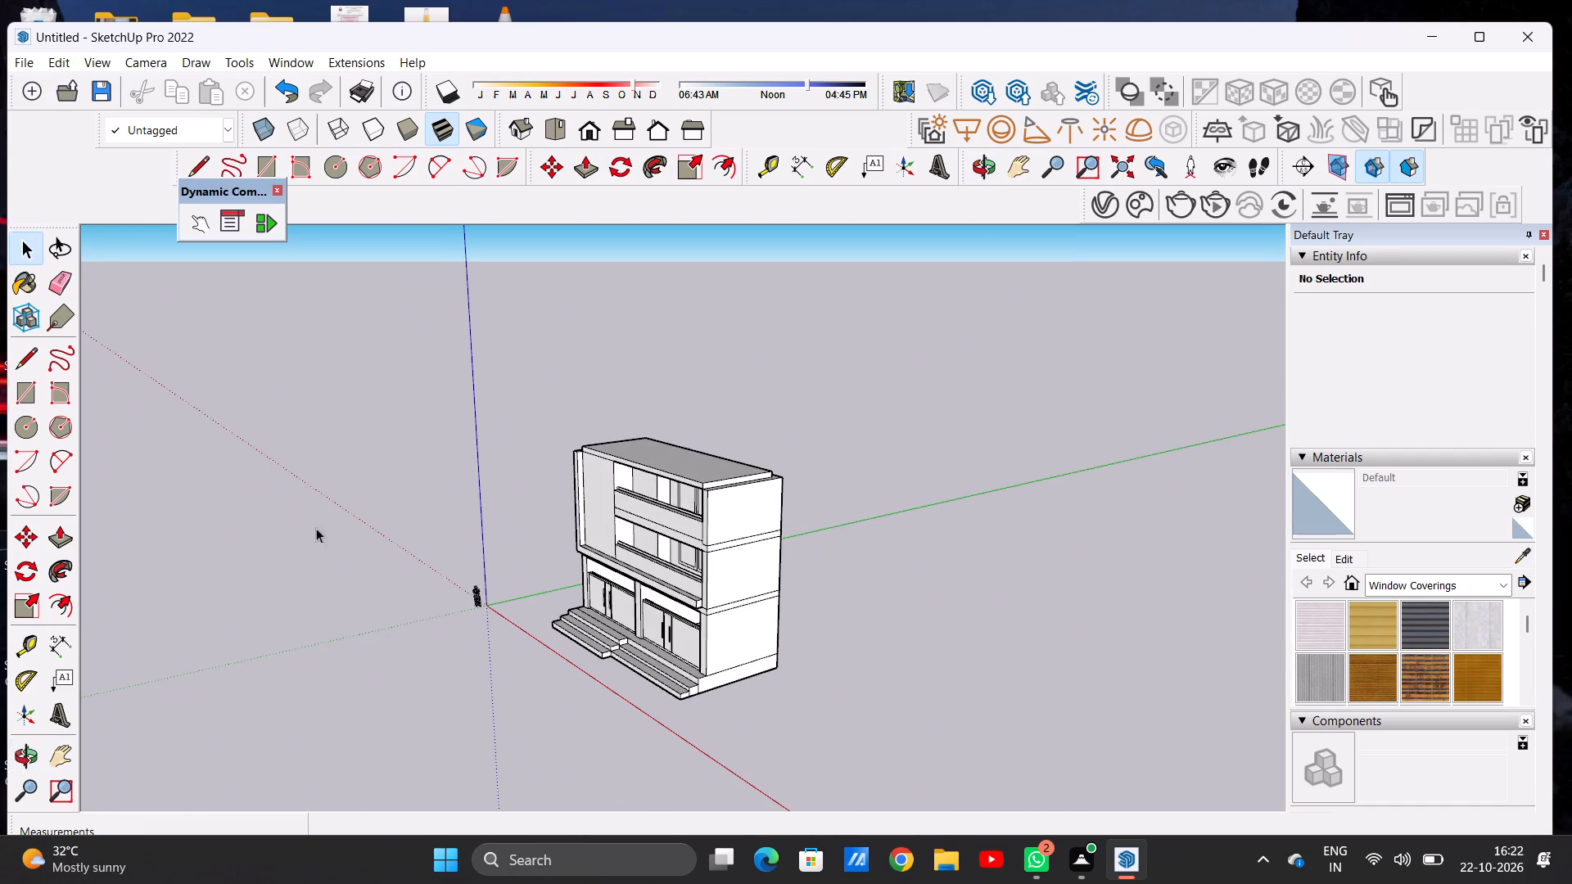
pyautogui.scroll(13, 698, 498)
pyautogui.scroll(-1, 714, 481)
pyautogui.scroll(1, 714, 481)
pyautogui.moveTo(705, 417); pyautogui.dragTo(564, 511, button='middle')
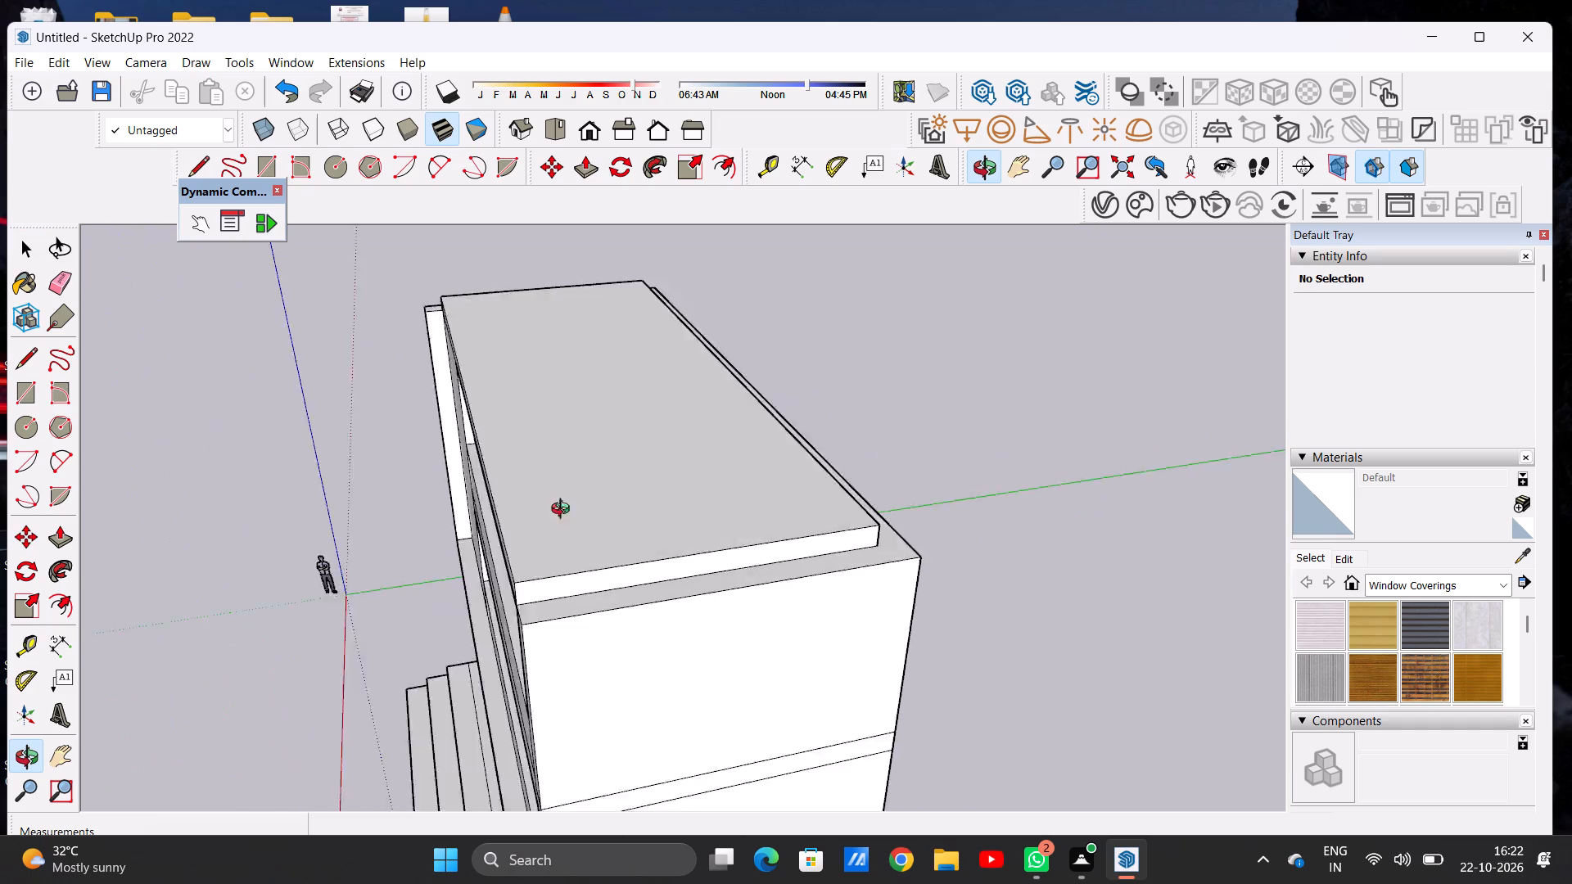
pyautogui.moveTo(564, 511); pyautogui.dragTo(779, 436, button='middle')
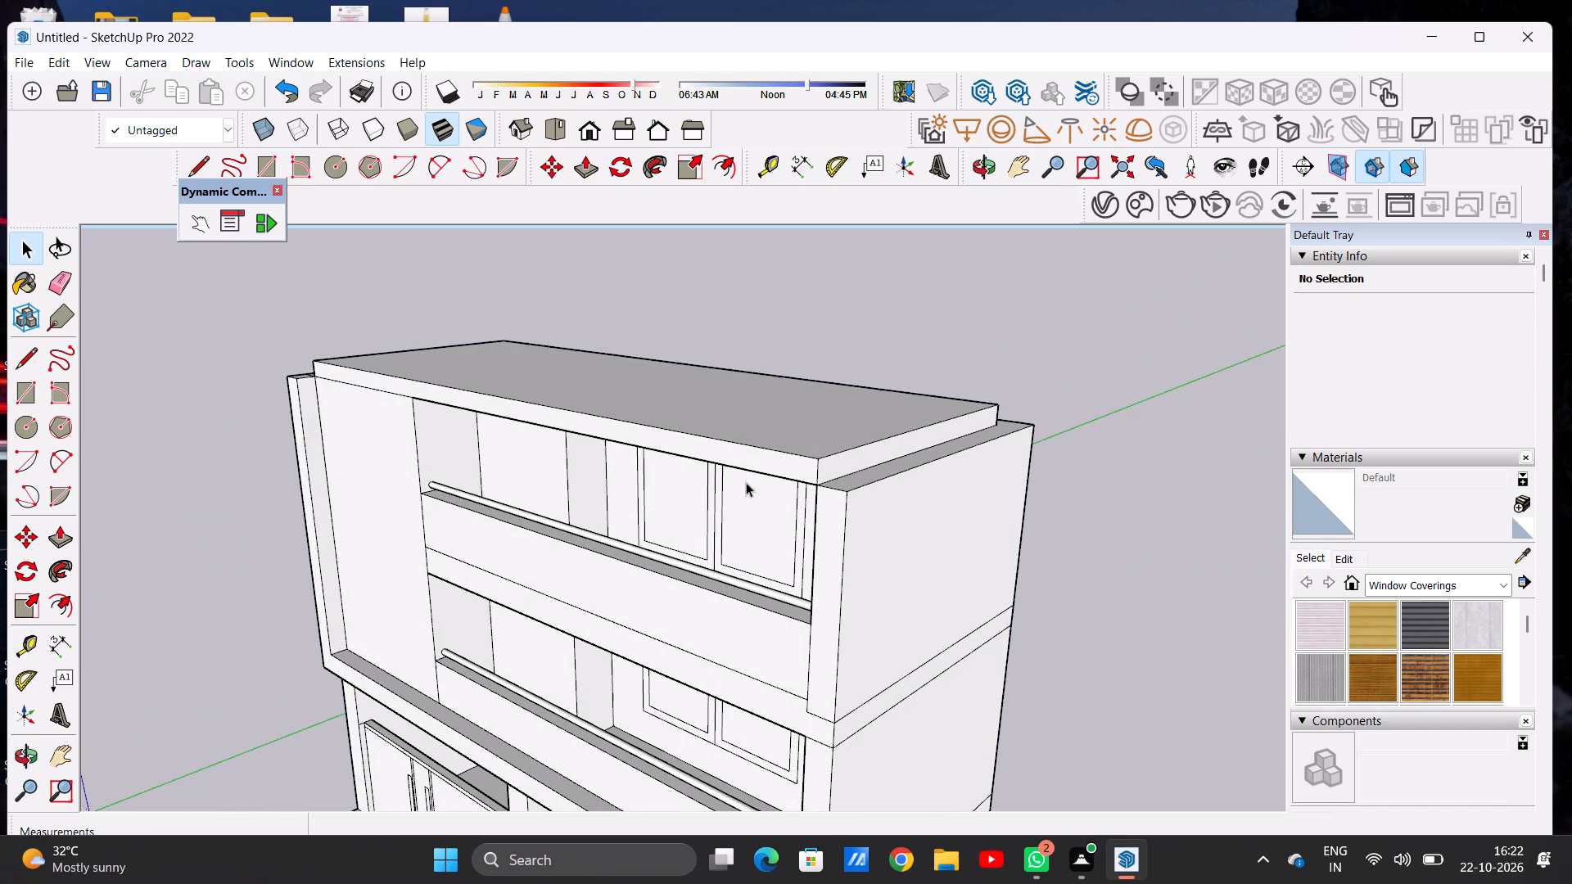
pyautogui.scroll(-8, 740, 490)
pyautogui.scroll(1, 759, 492)
pyautogui.scroll(-1, 763, 488)
pyautogui.scroll(13, 765, 486)
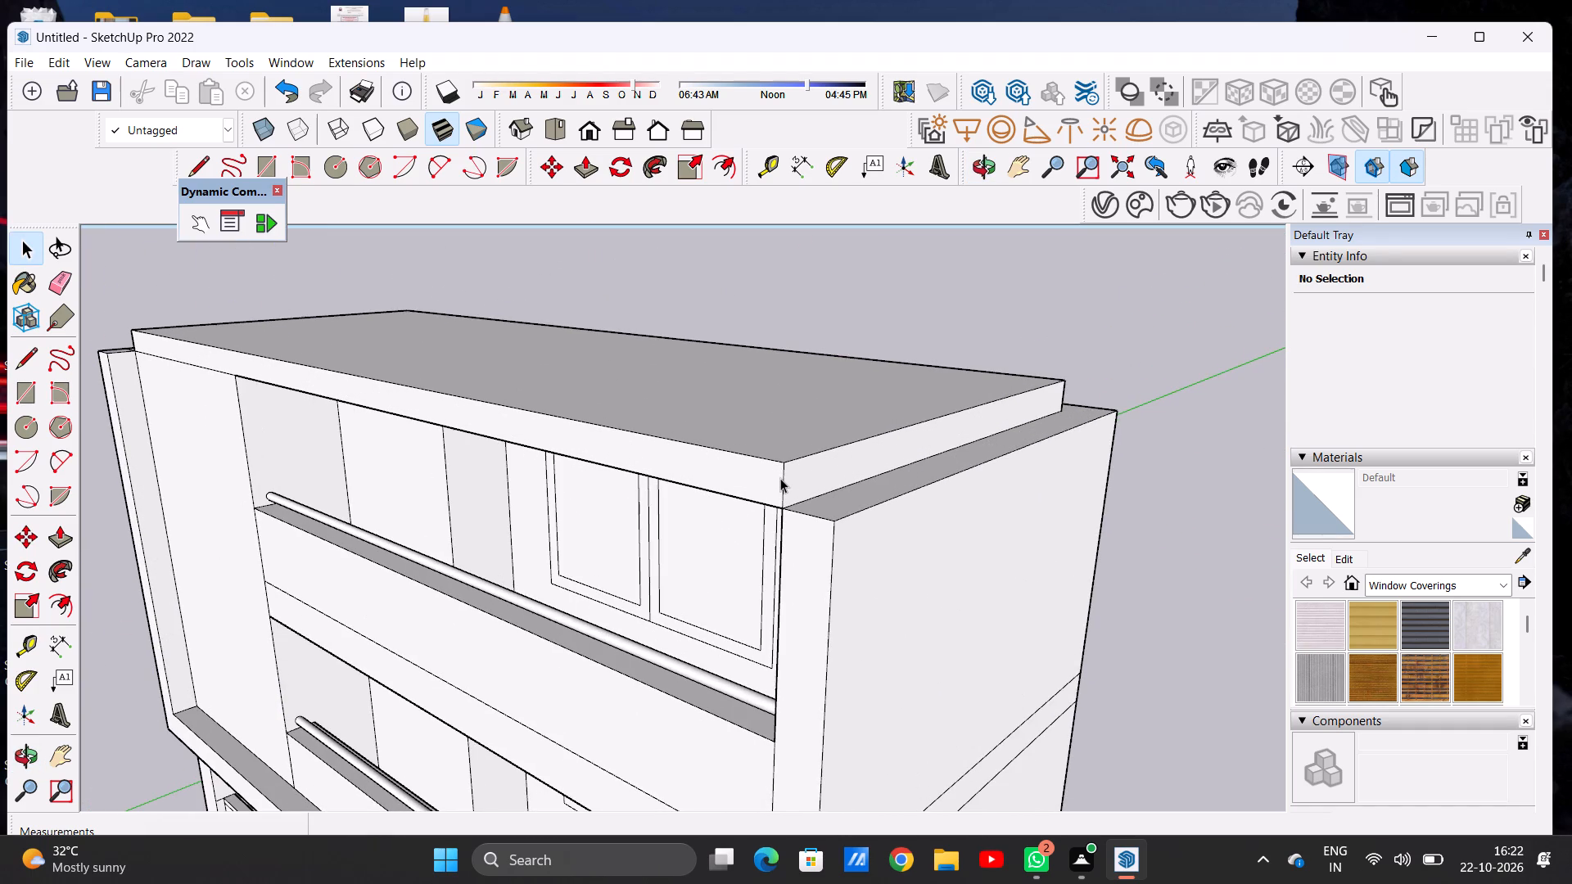
pyautogui.scroll(-15, 780, 478)
pyautogui.scroll(1, 766, 456)
pyautogui.scroll(-1, 766, 456)
pyautogui.scroll(7, 766, 456)
pyautogui.scroll(-1, 777, 458)
pyautogui.scroll(5, 777, 458)
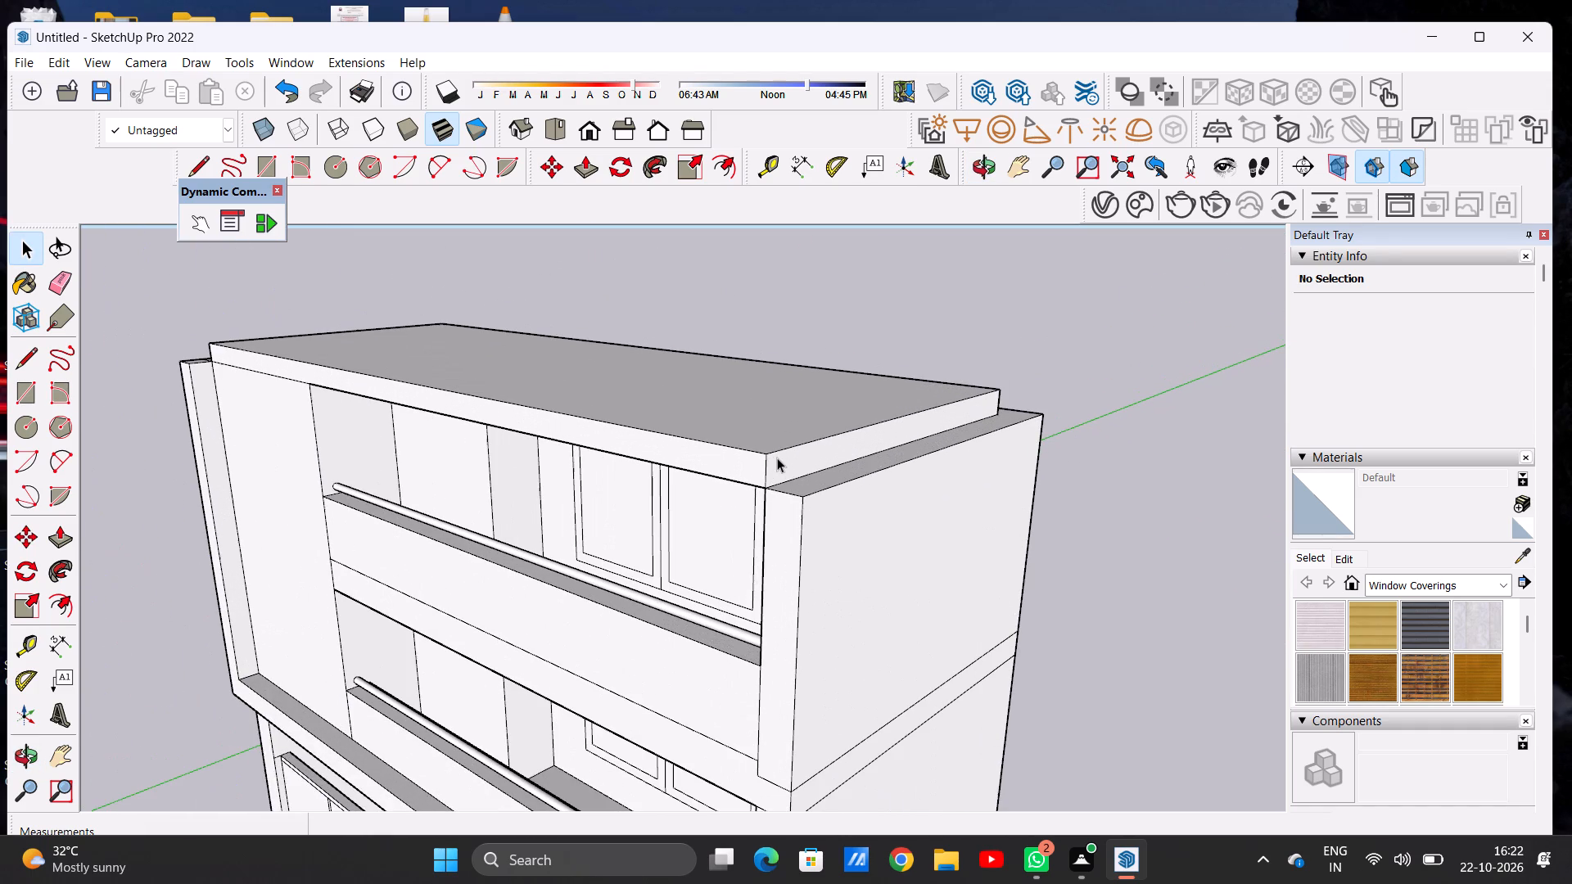
pyautogui.scroll(7, 785, 495)
pyautogui.scroll(-9, 753, 436)
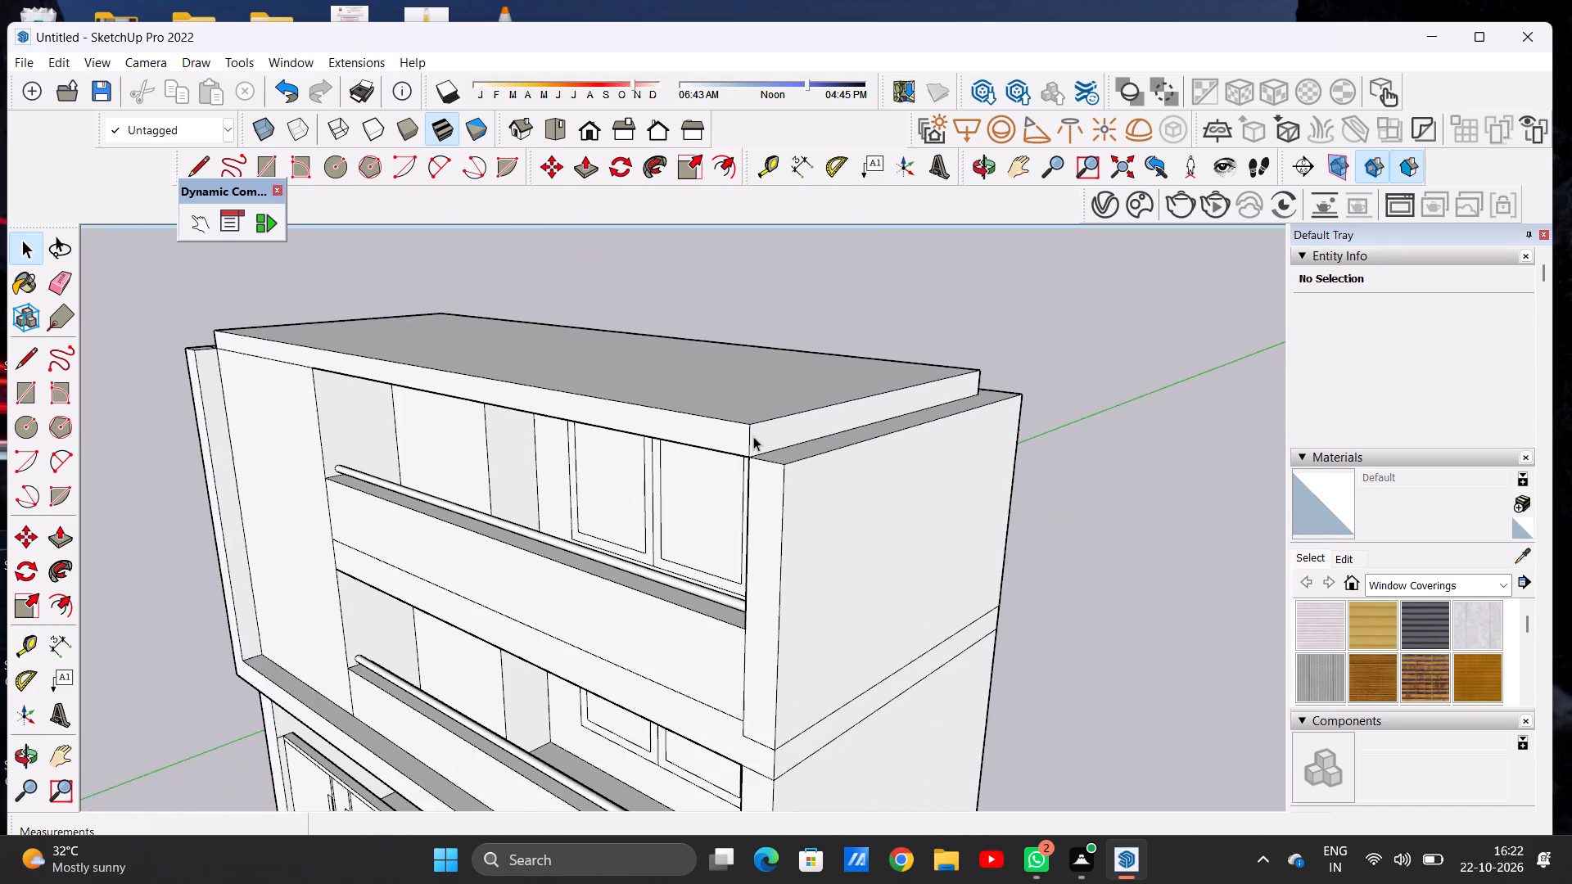
pyautogui.moveTo(826, 427); pyautogui.dragTo(523, 535, button='middle')
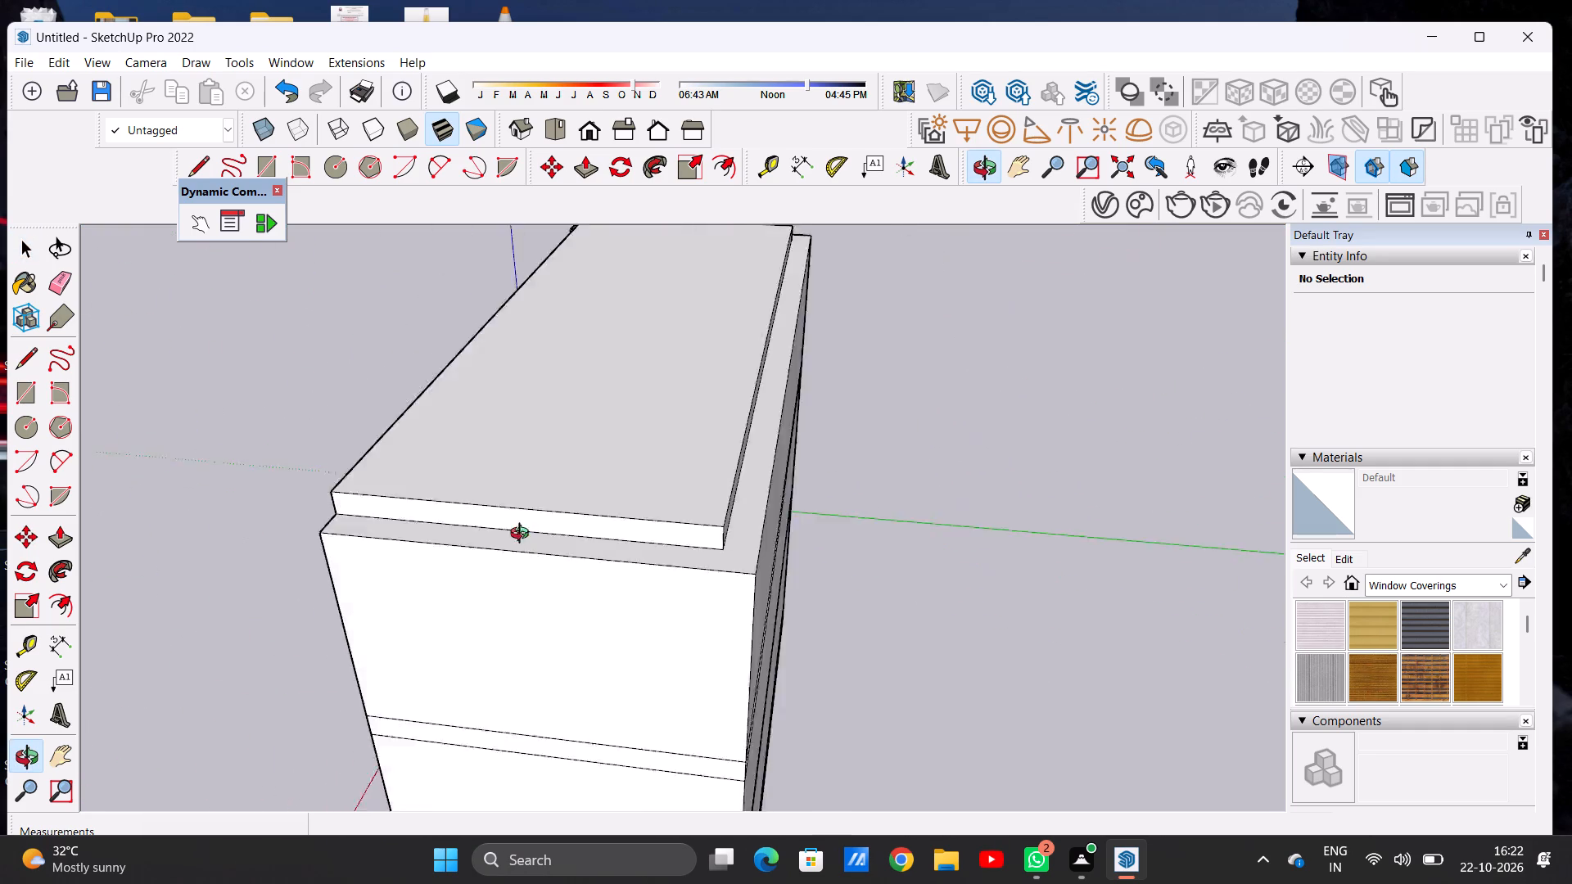
pyautogui.moveTo(523, 535); pyautogui.dragTo(928, 440, button='middle')
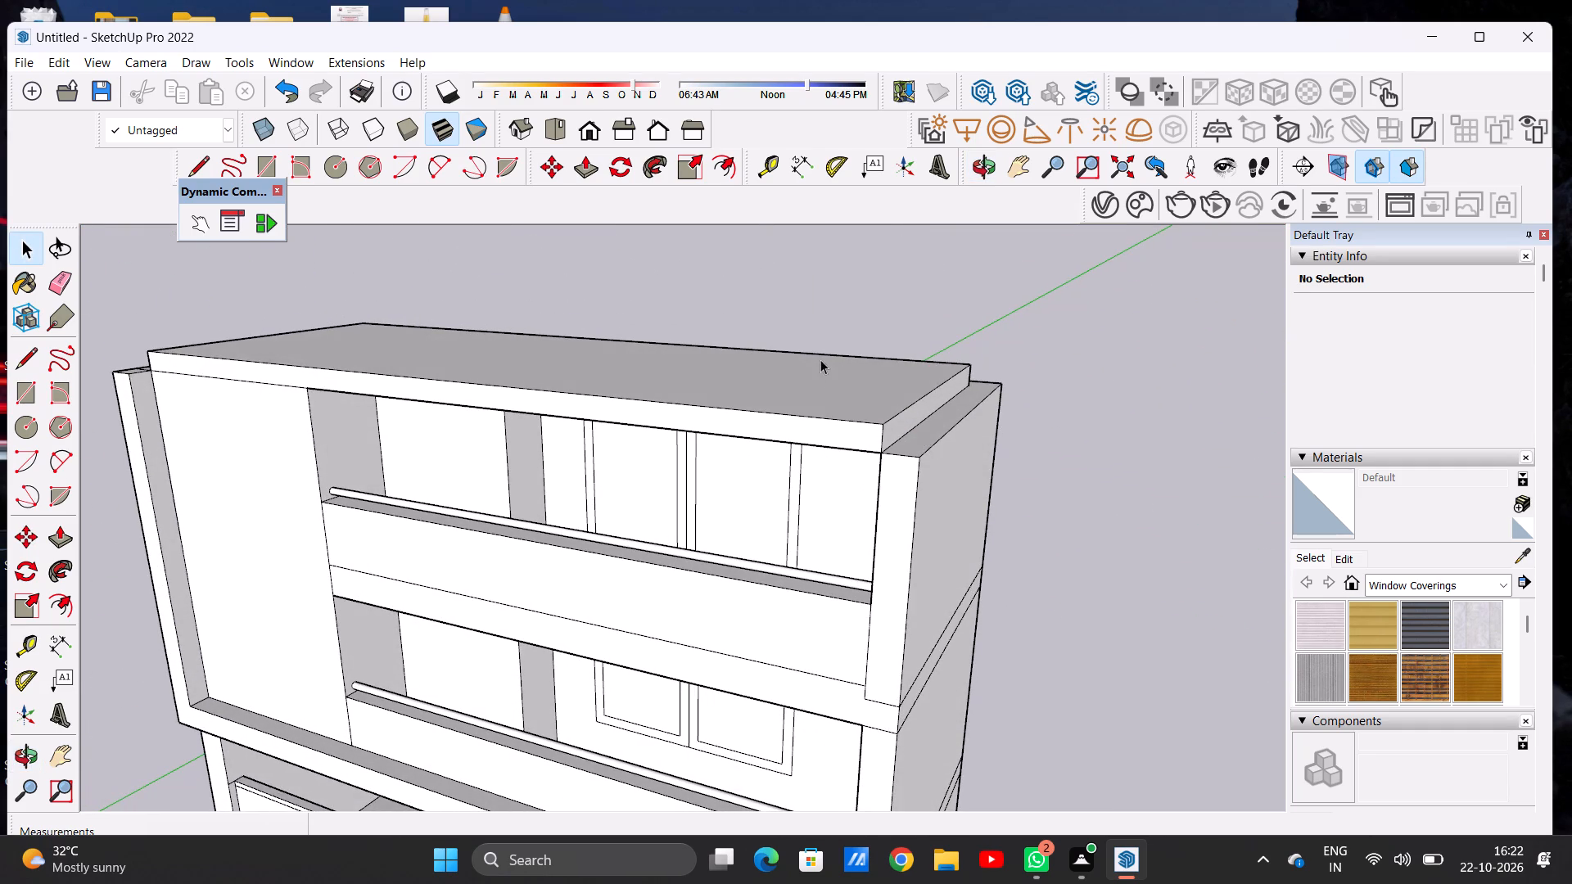
pyautogui.scroll(-7, 820, 359)
pyautogui.scroll(6, 865, 389)
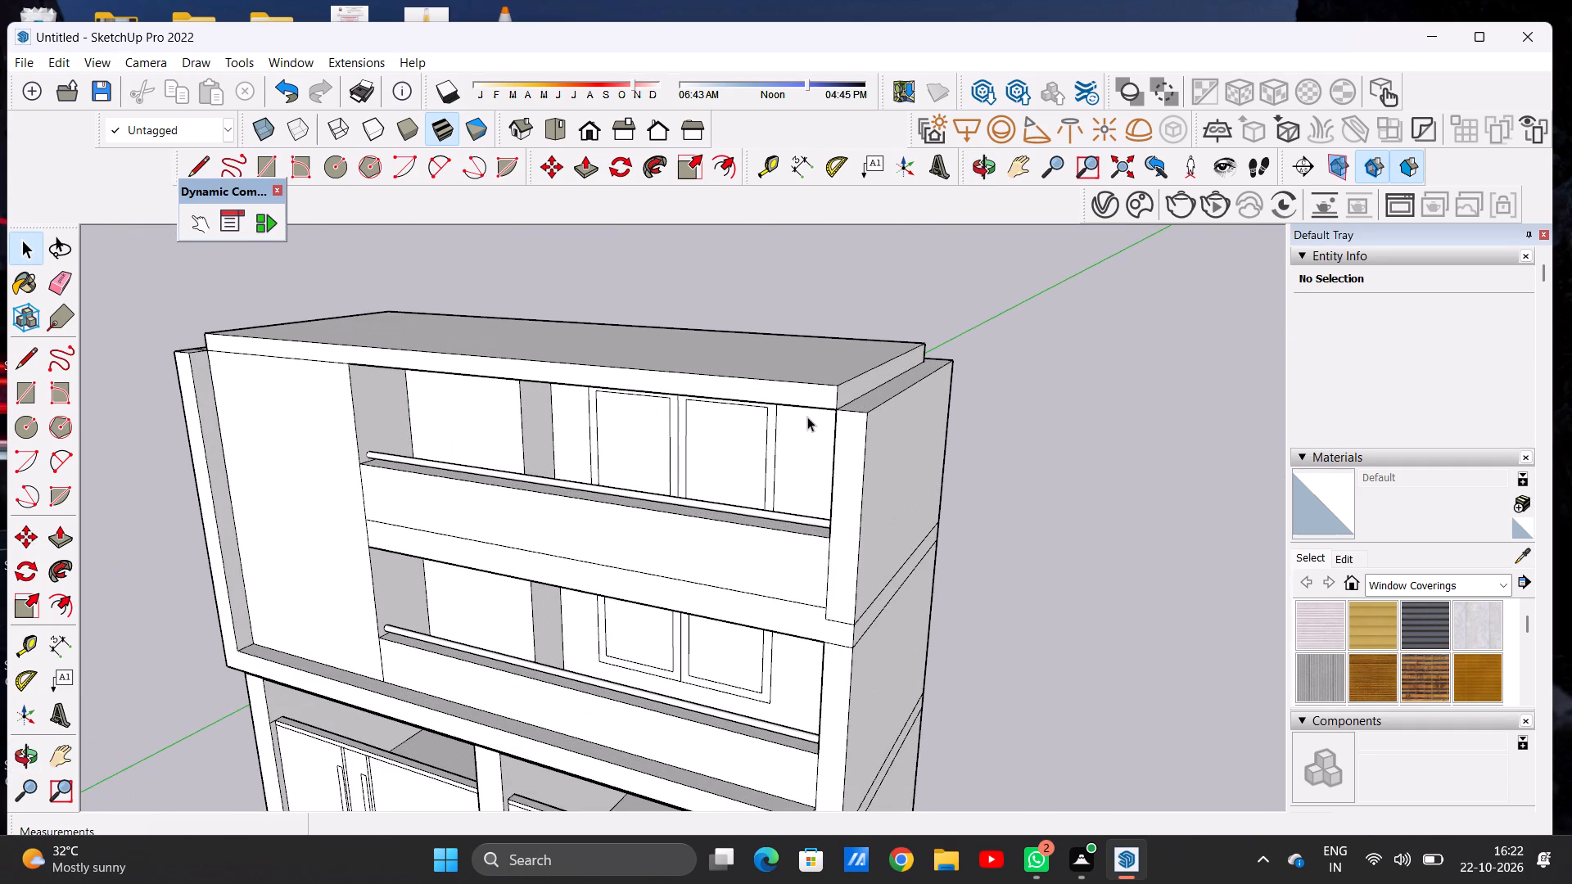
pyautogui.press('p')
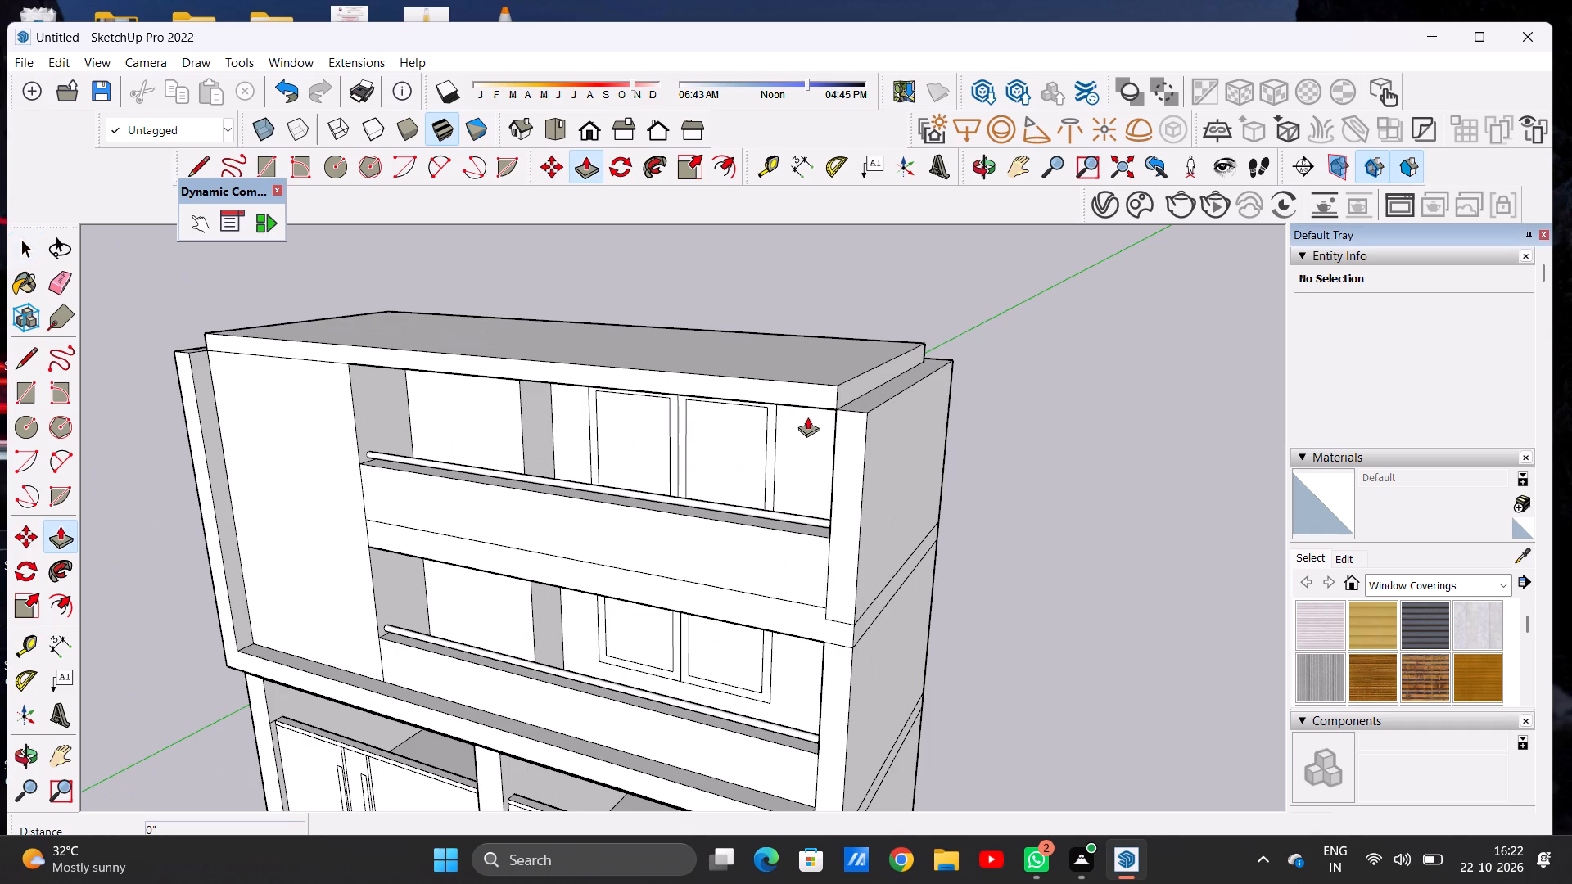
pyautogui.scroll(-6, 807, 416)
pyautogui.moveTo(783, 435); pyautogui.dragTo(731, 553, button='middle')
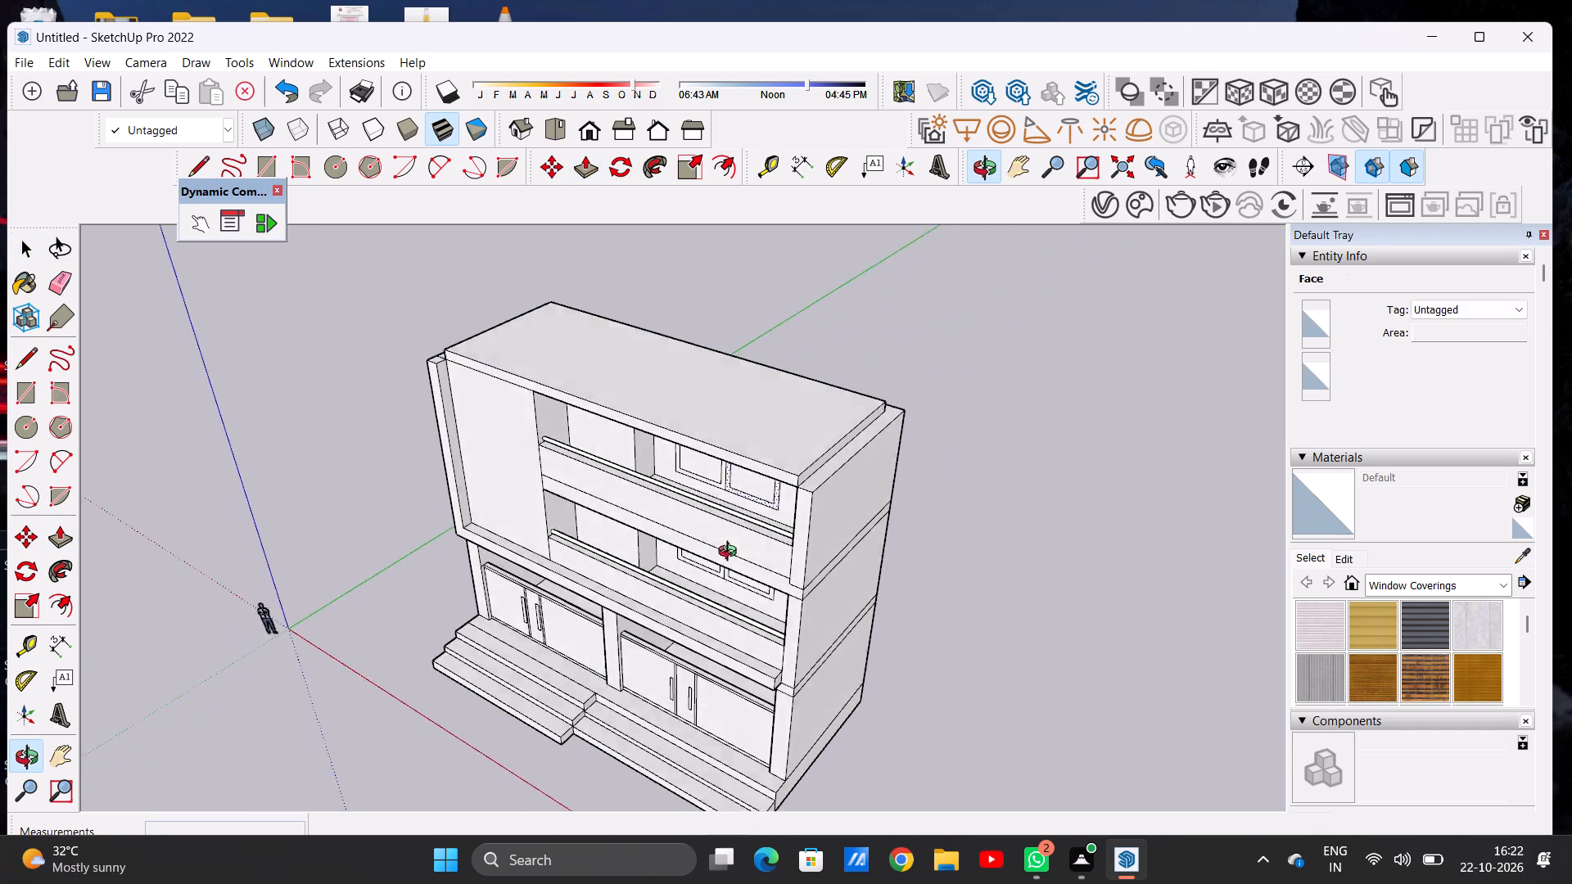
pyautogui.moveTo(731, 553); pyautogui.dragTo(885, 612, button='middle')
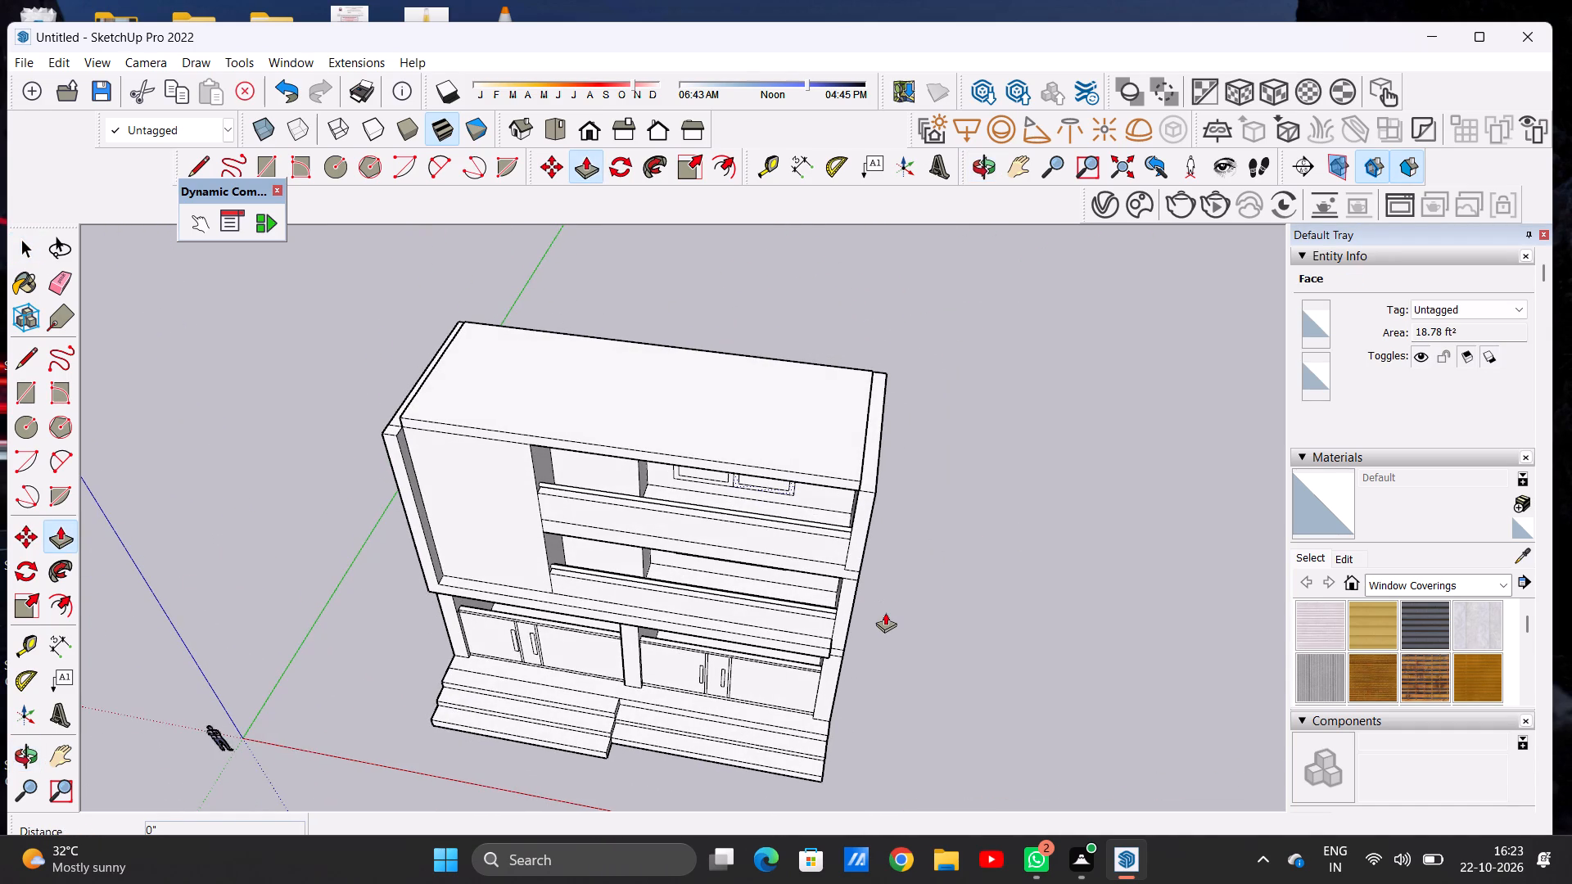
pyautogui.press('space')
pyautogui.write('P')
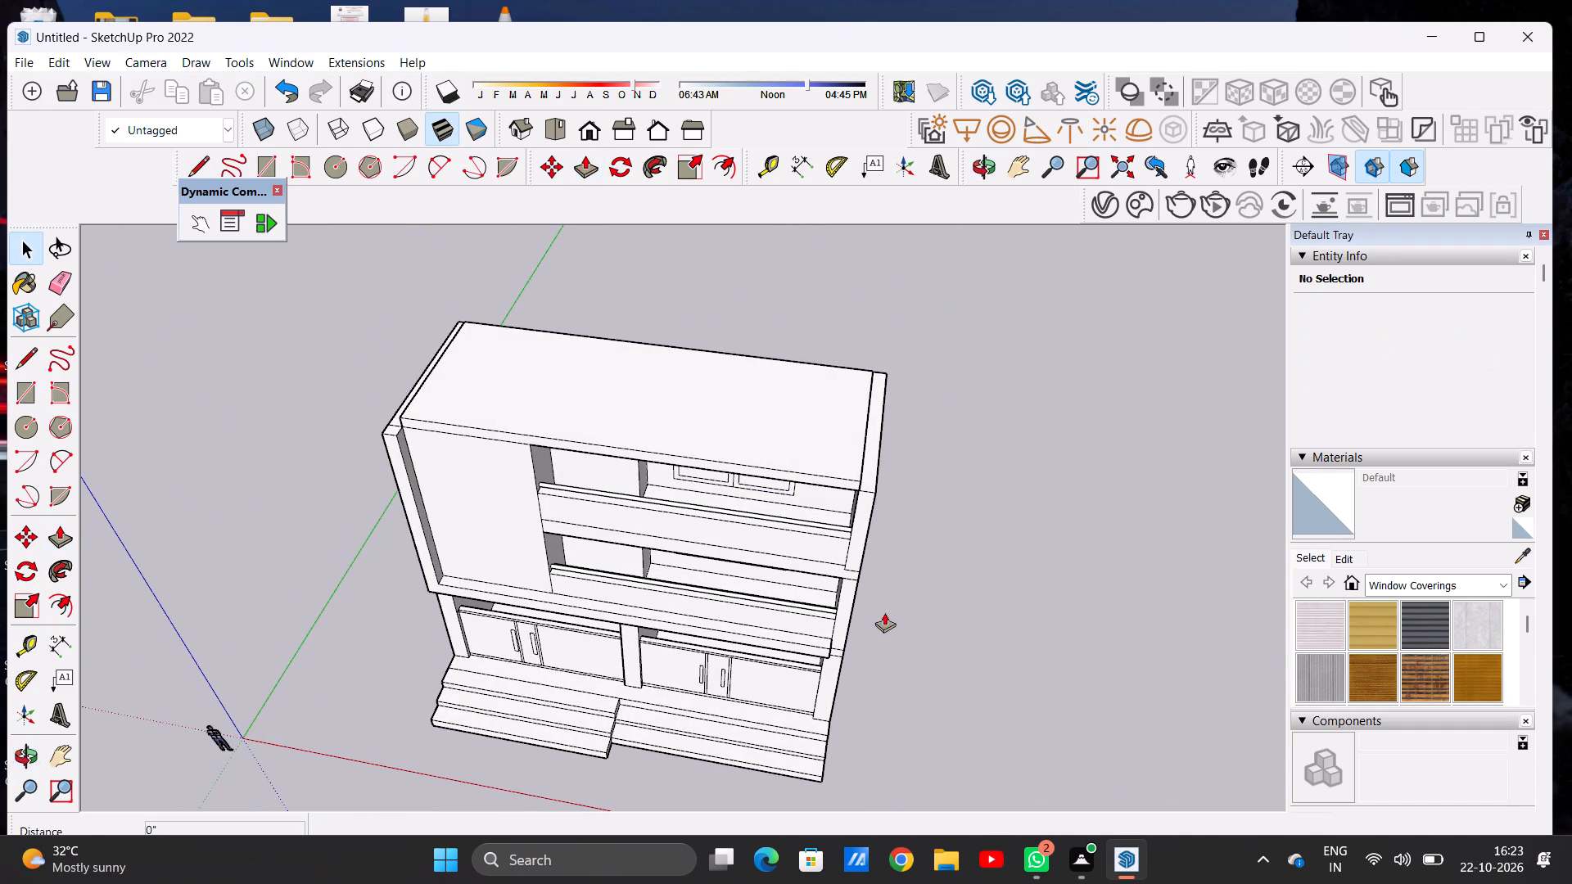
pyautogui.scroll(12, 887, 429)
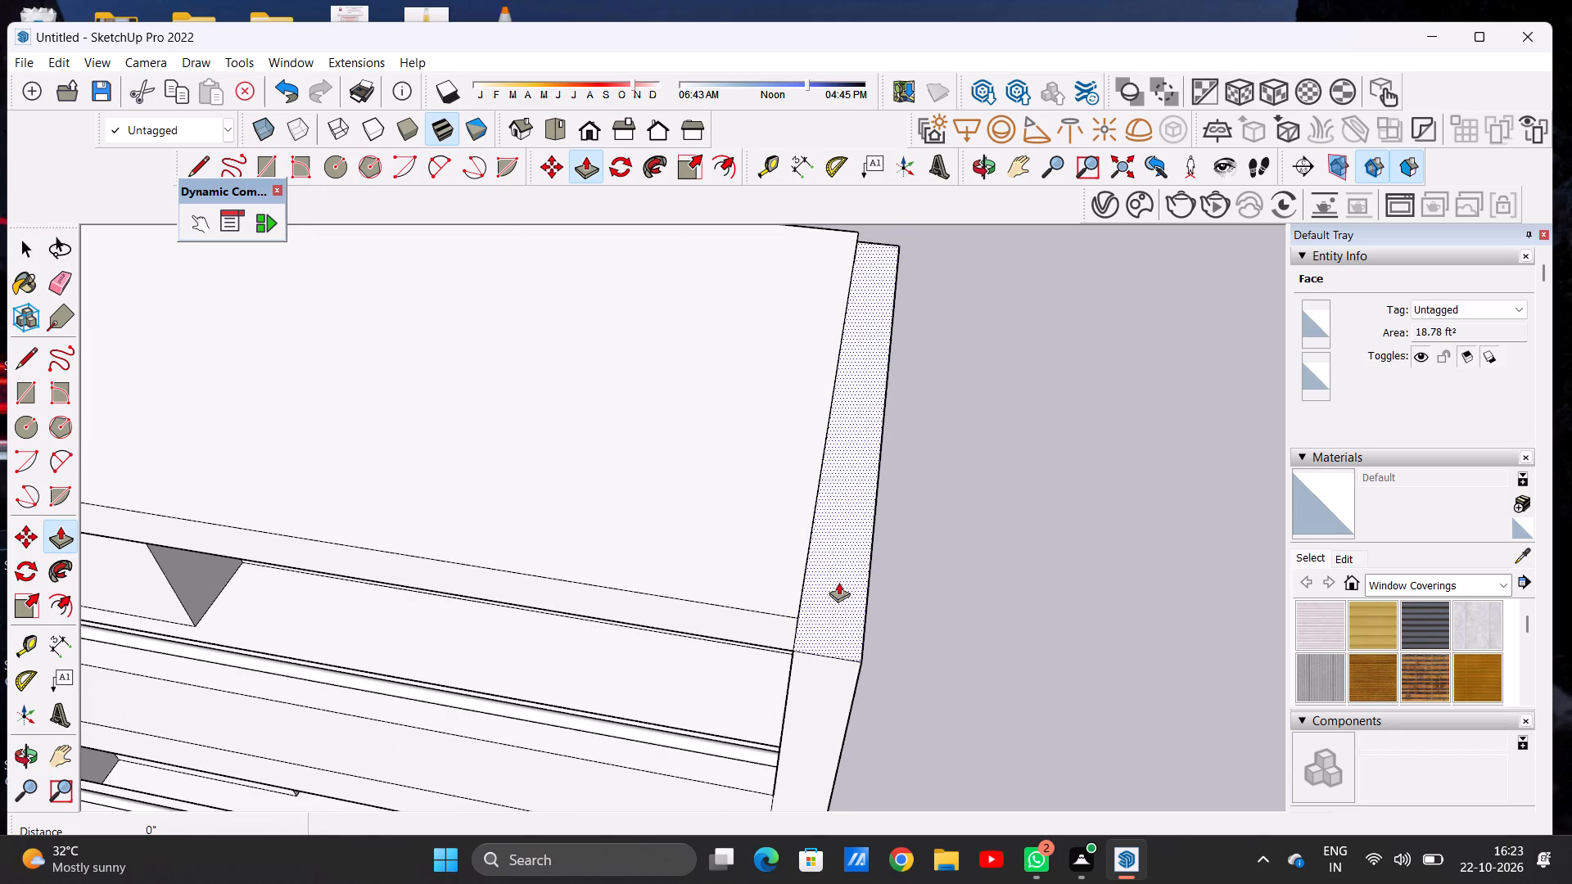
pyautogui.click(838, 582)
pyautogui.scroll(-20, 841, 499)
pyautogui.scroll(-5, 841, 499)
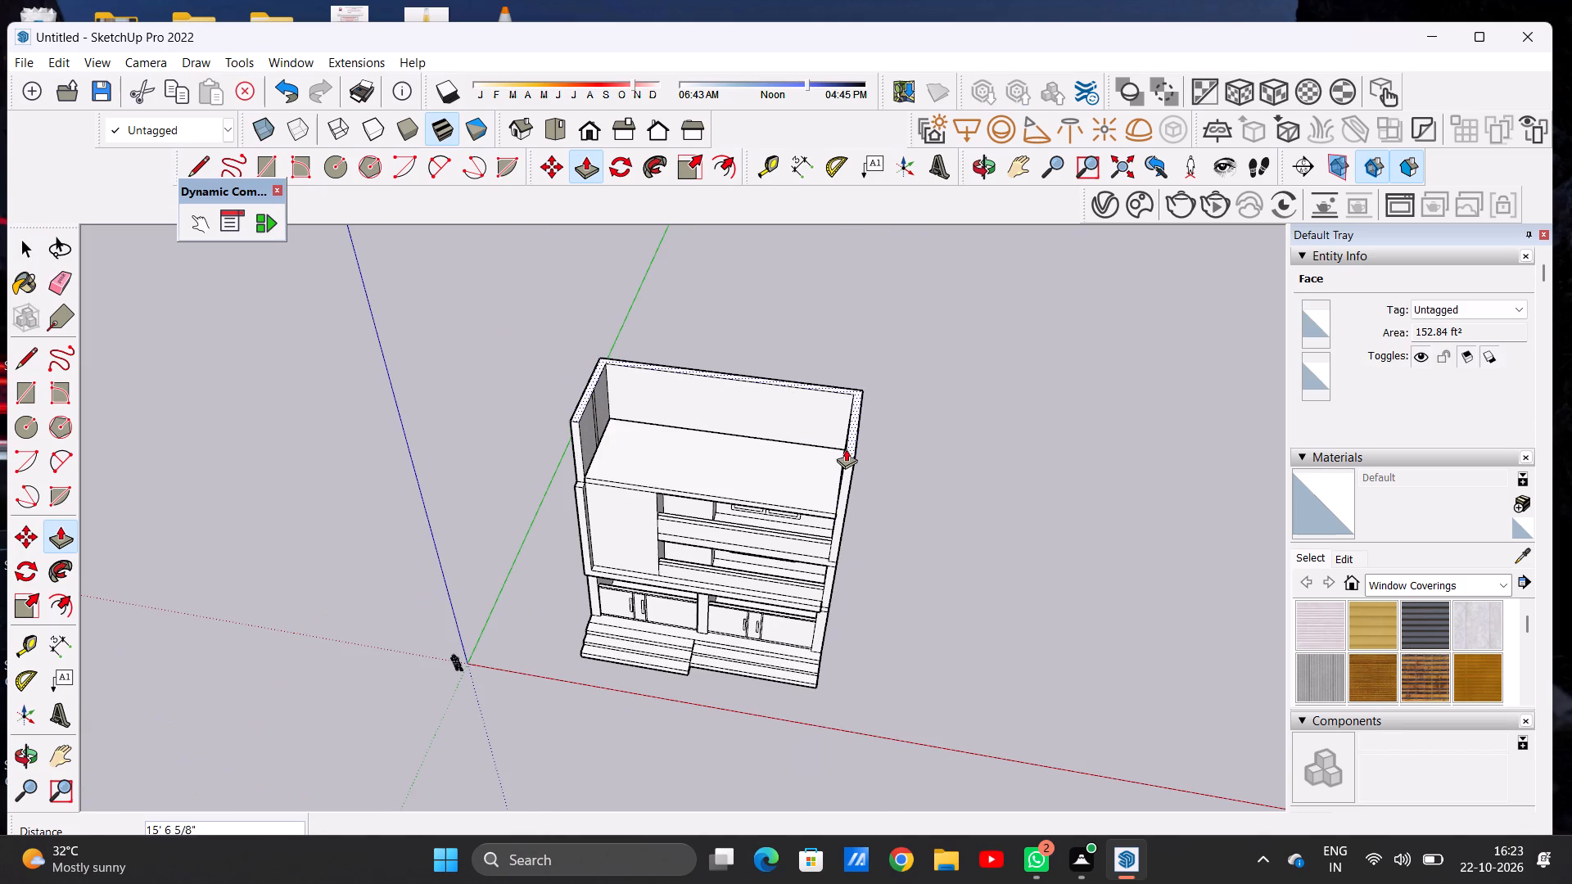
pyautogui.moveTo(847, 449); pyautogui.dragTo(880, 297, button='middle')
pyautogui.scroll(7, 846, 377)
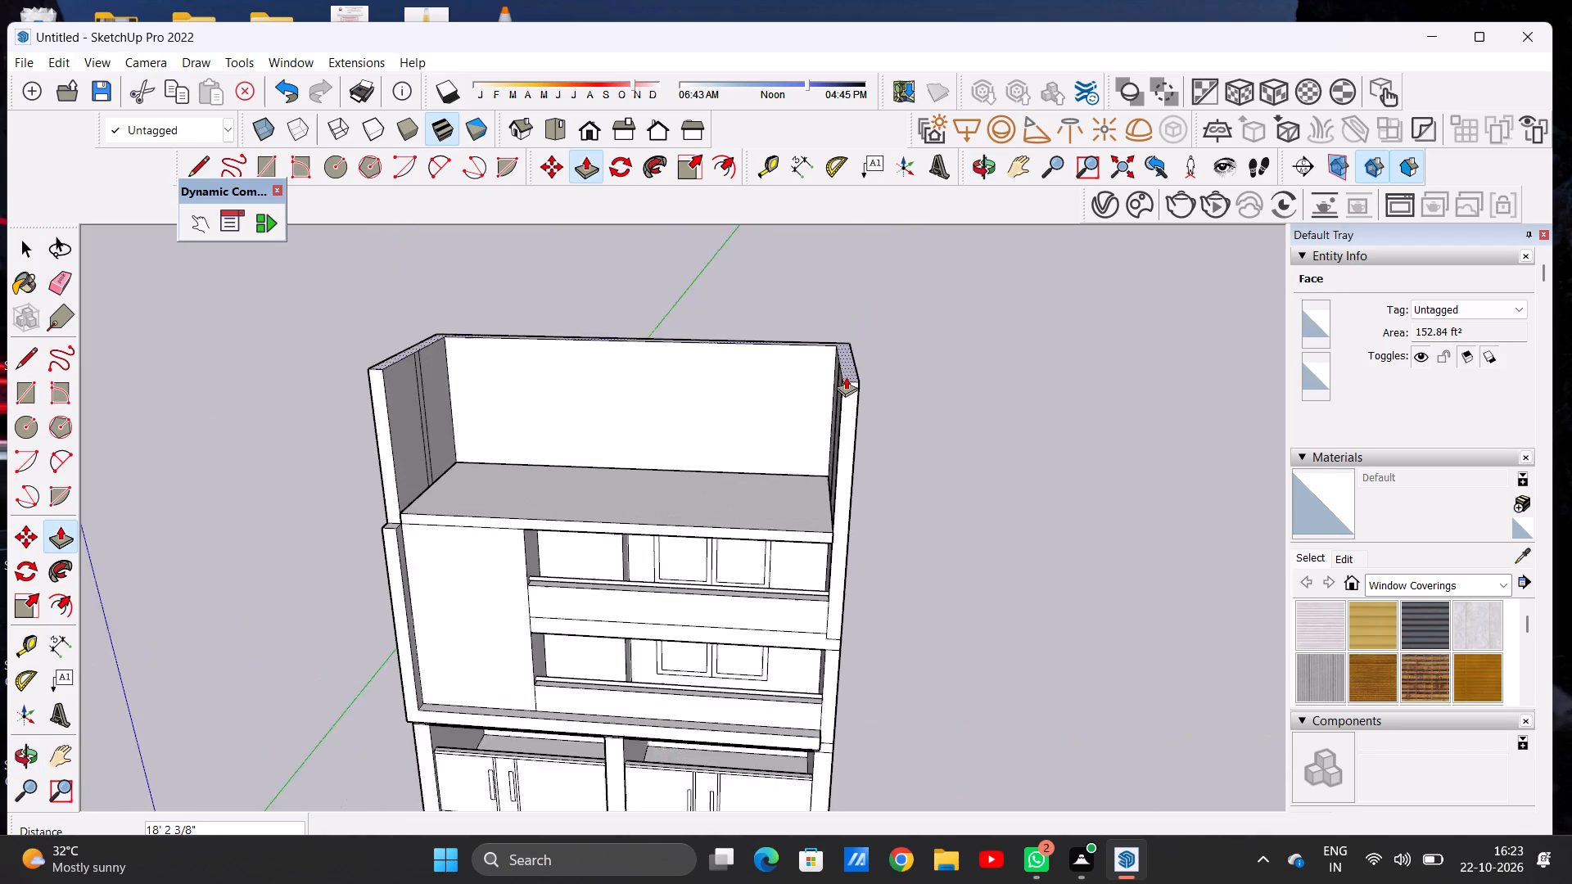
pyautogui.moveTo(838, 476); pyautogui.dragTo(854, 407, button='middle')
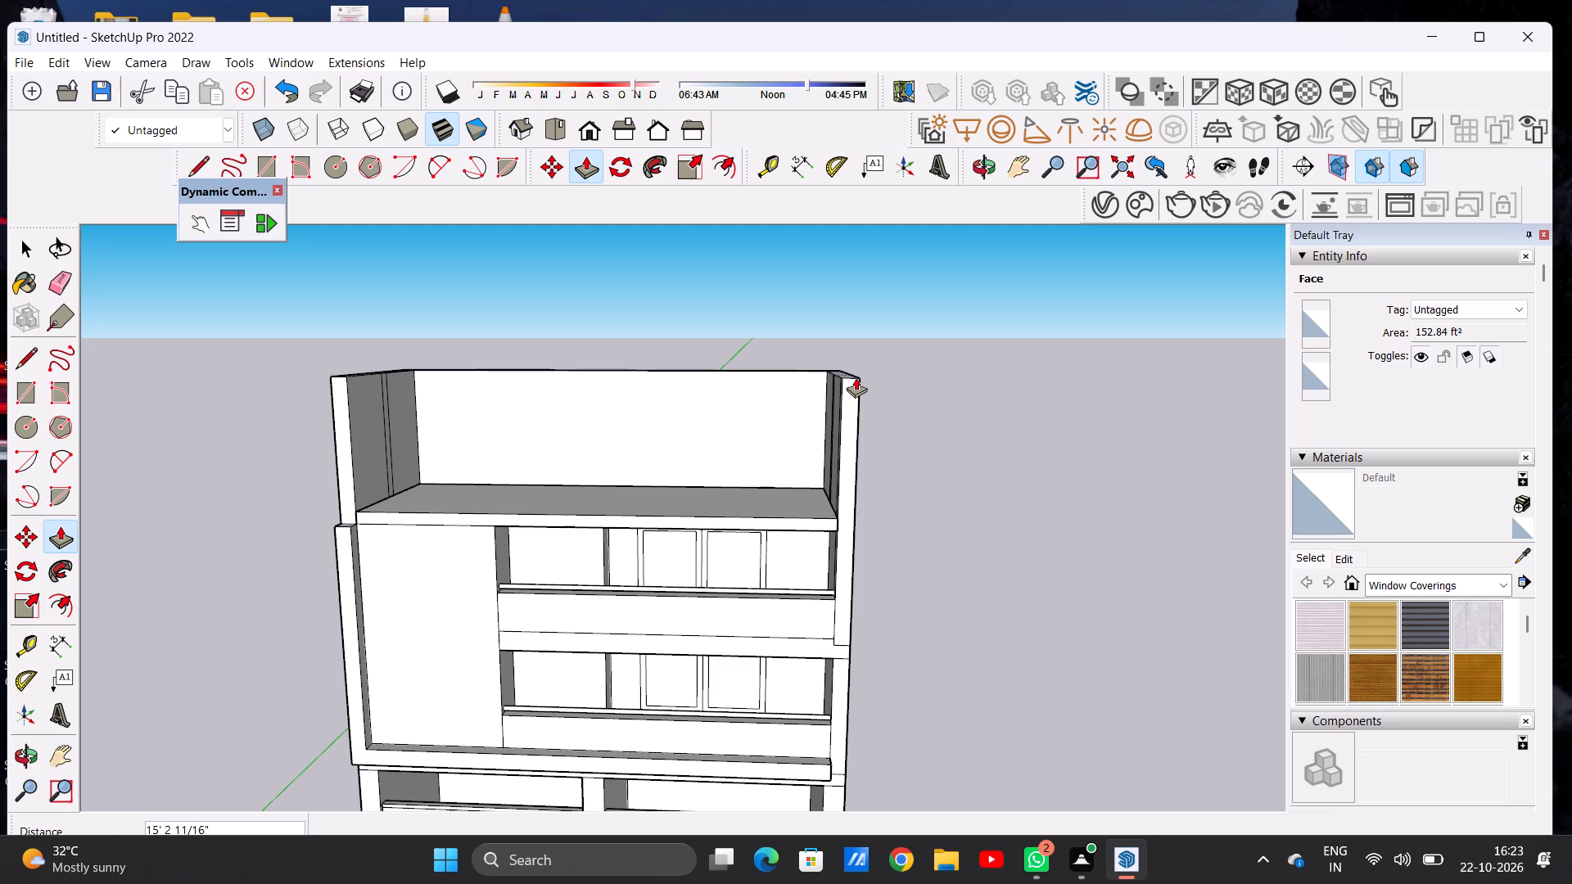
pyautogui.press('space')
# Review the whole front facade, including the blank panel, balconies, ground-floor doors and entrance steps, close up and from farther away.
pyautogui.scroll(-3, 856, 377)
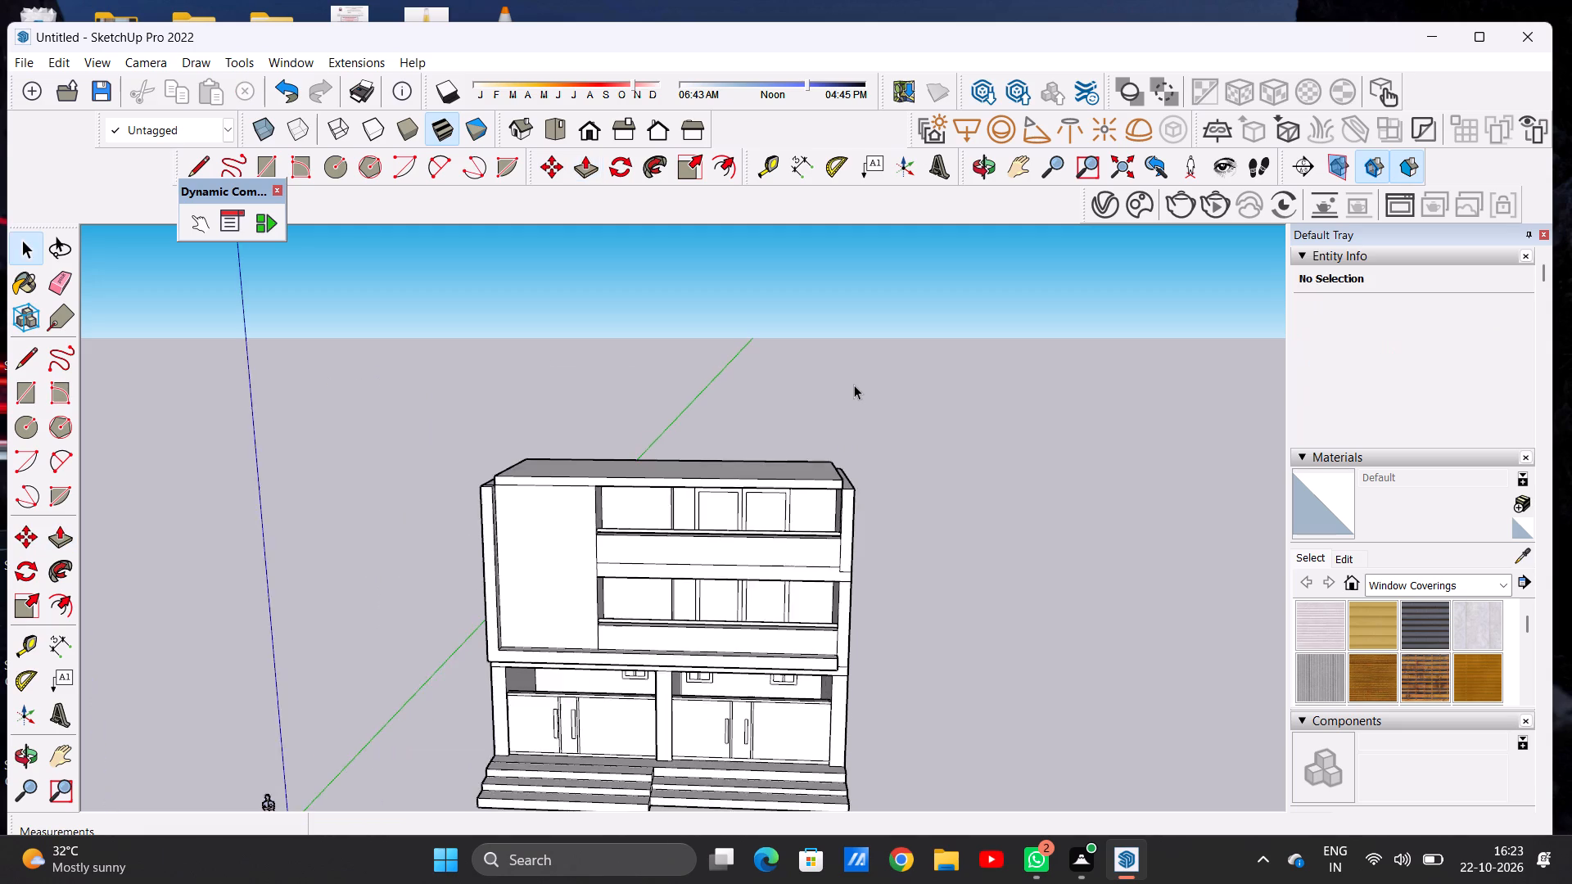
pyautogui.scroll(-18, 854, 385)
pyautogui.scroll(13, 640, 560)
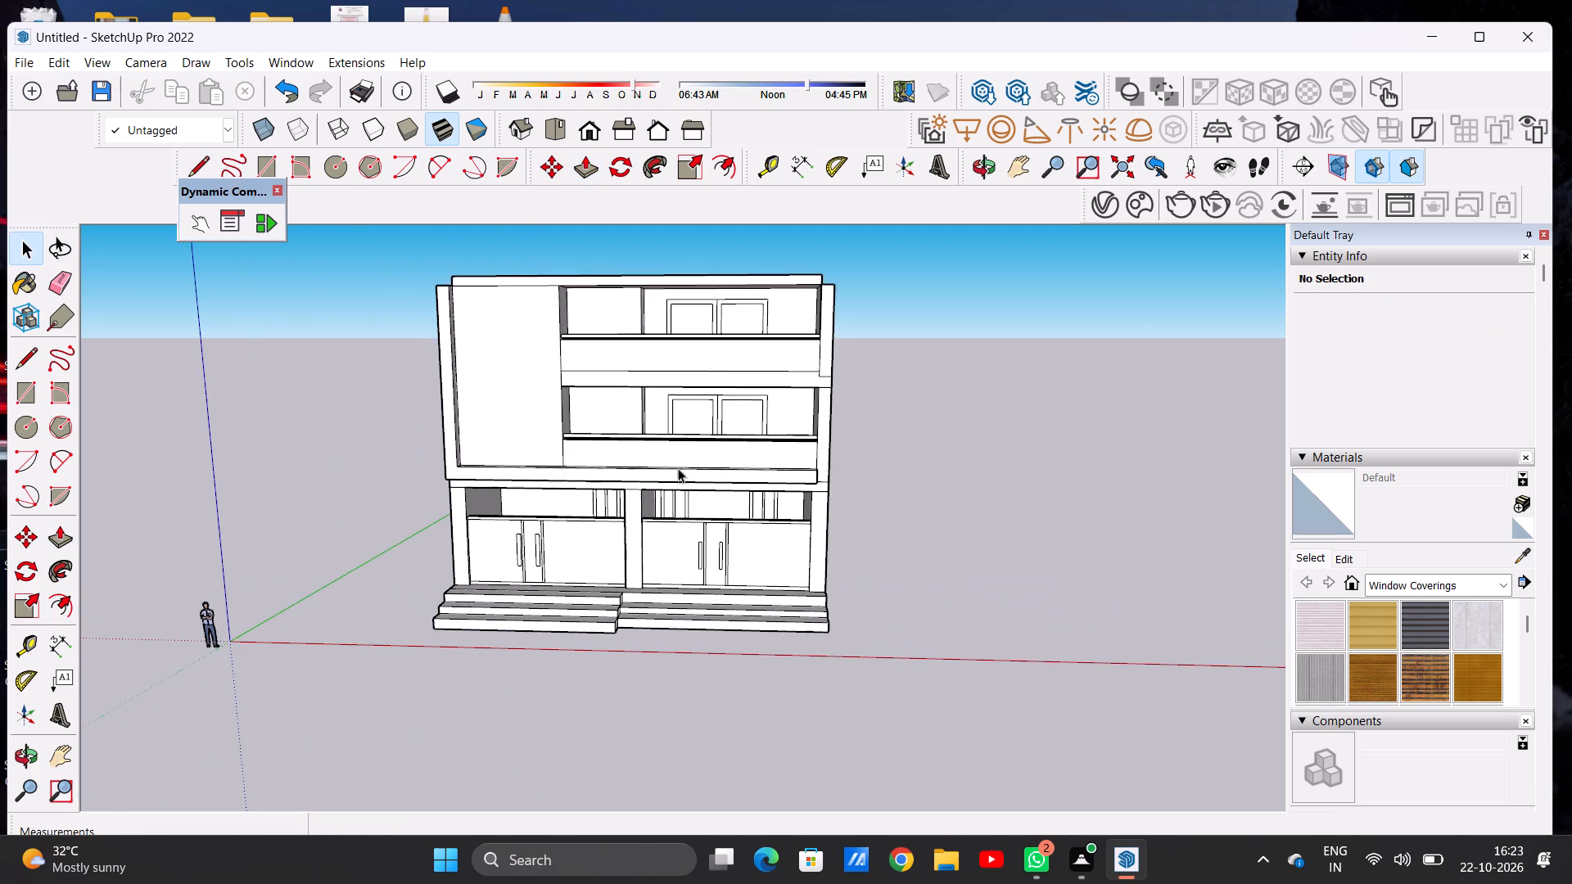
pyautogui.moveTo(678, 468); pyautogui.dragTo(623, 499, button='middle')
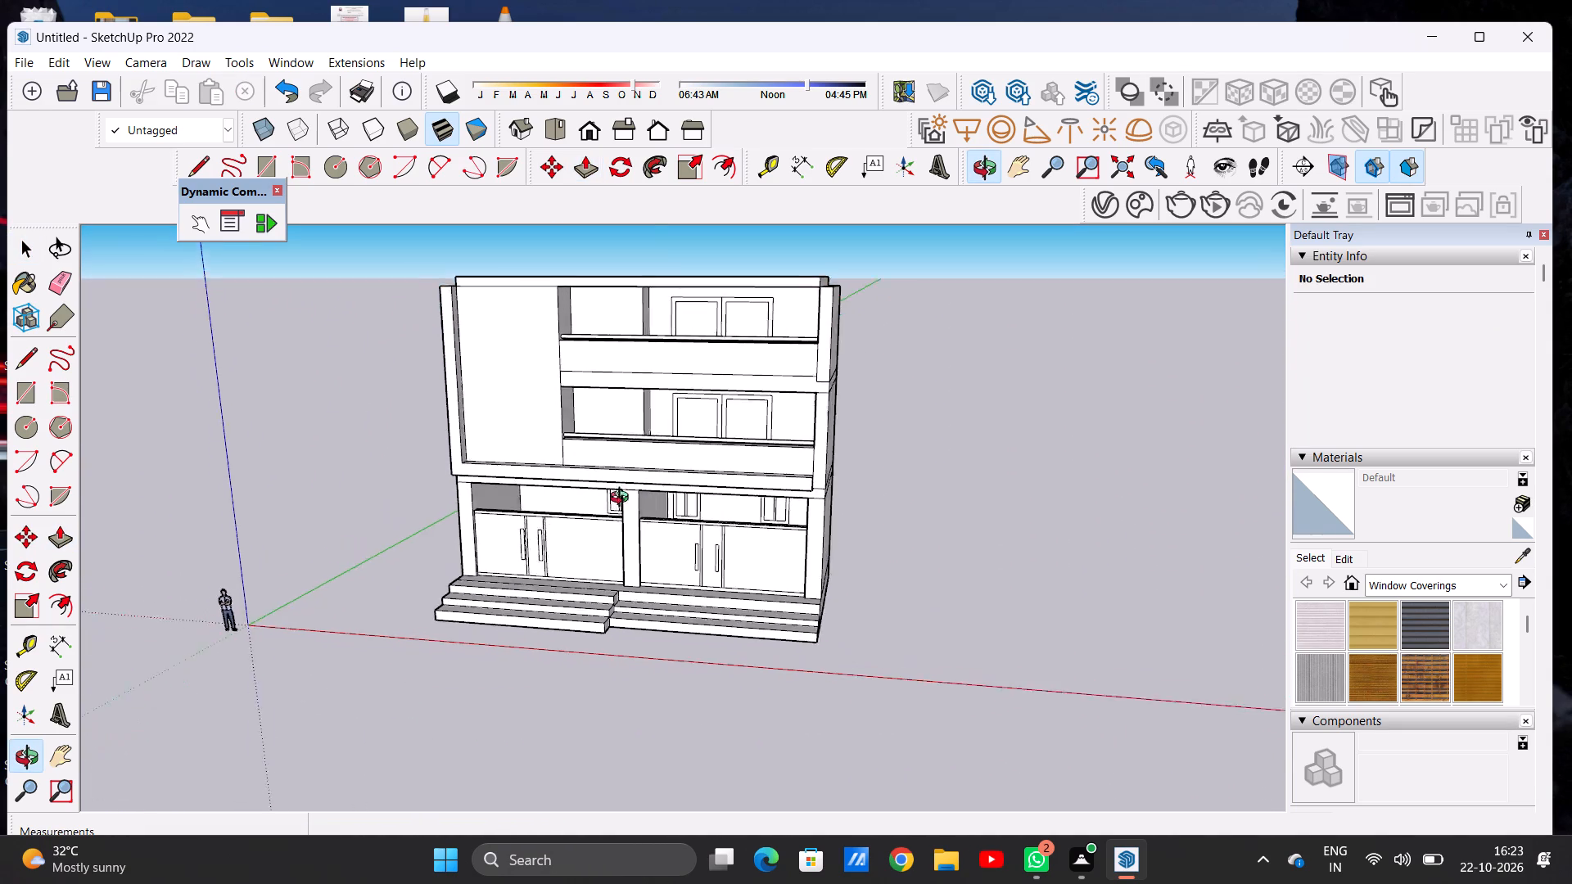
pyautogui.moveTo(623, 499); pyautogui.dragTo(677, 514, button='middle')
pyautogui.scroll(3, 577, 459)
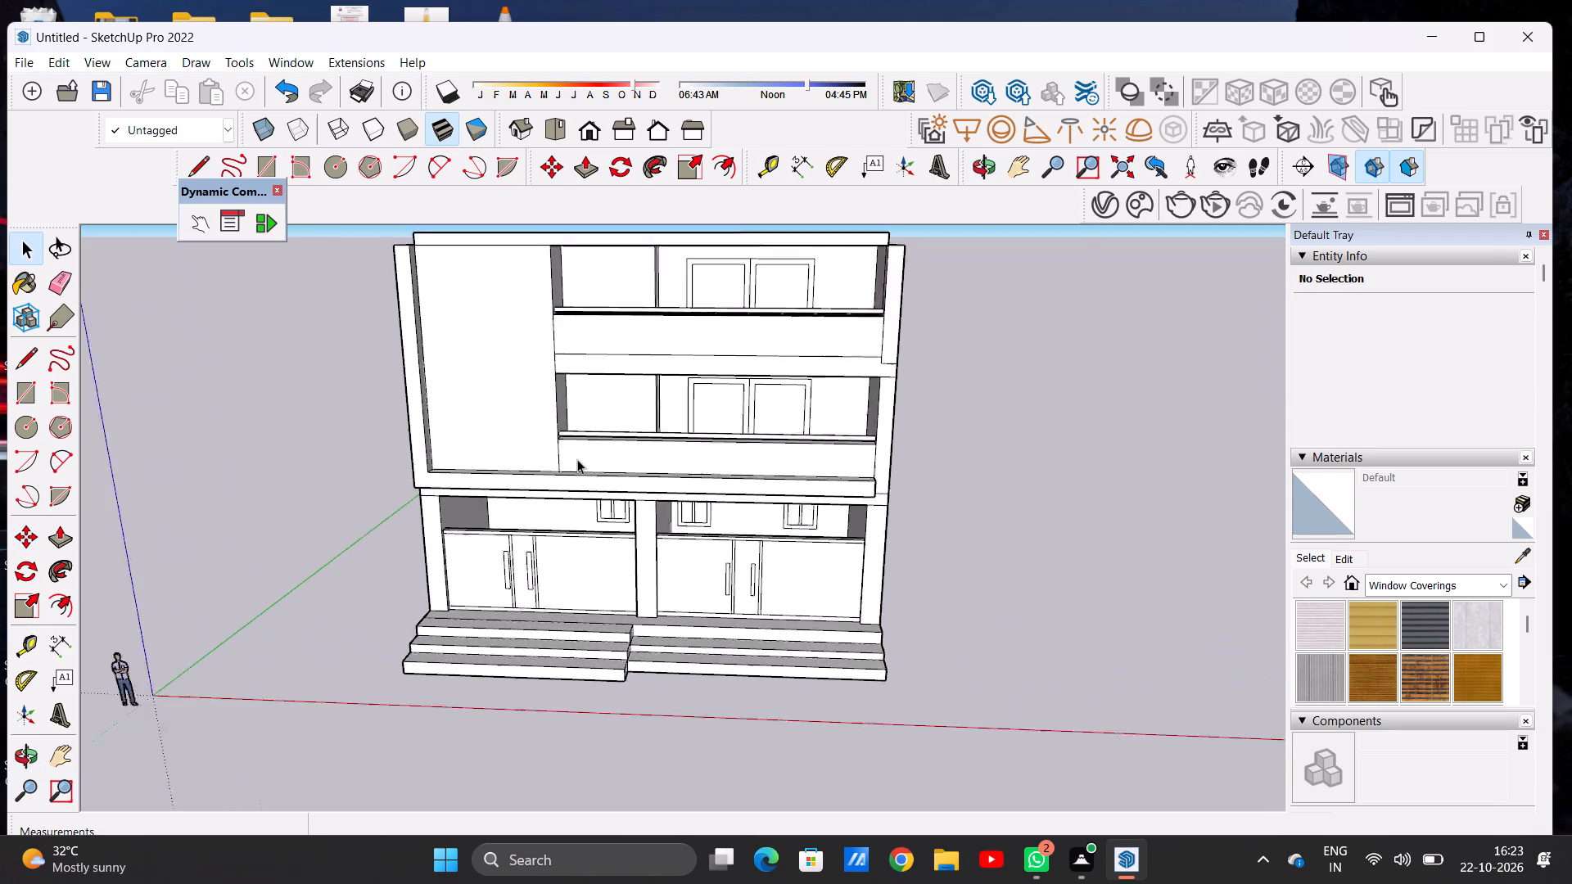
pyautogui.scroll(4, 577, 459)
pyautogui.moveTo(647, 399); pyautogui.dragTo(650, 427, button='middle')
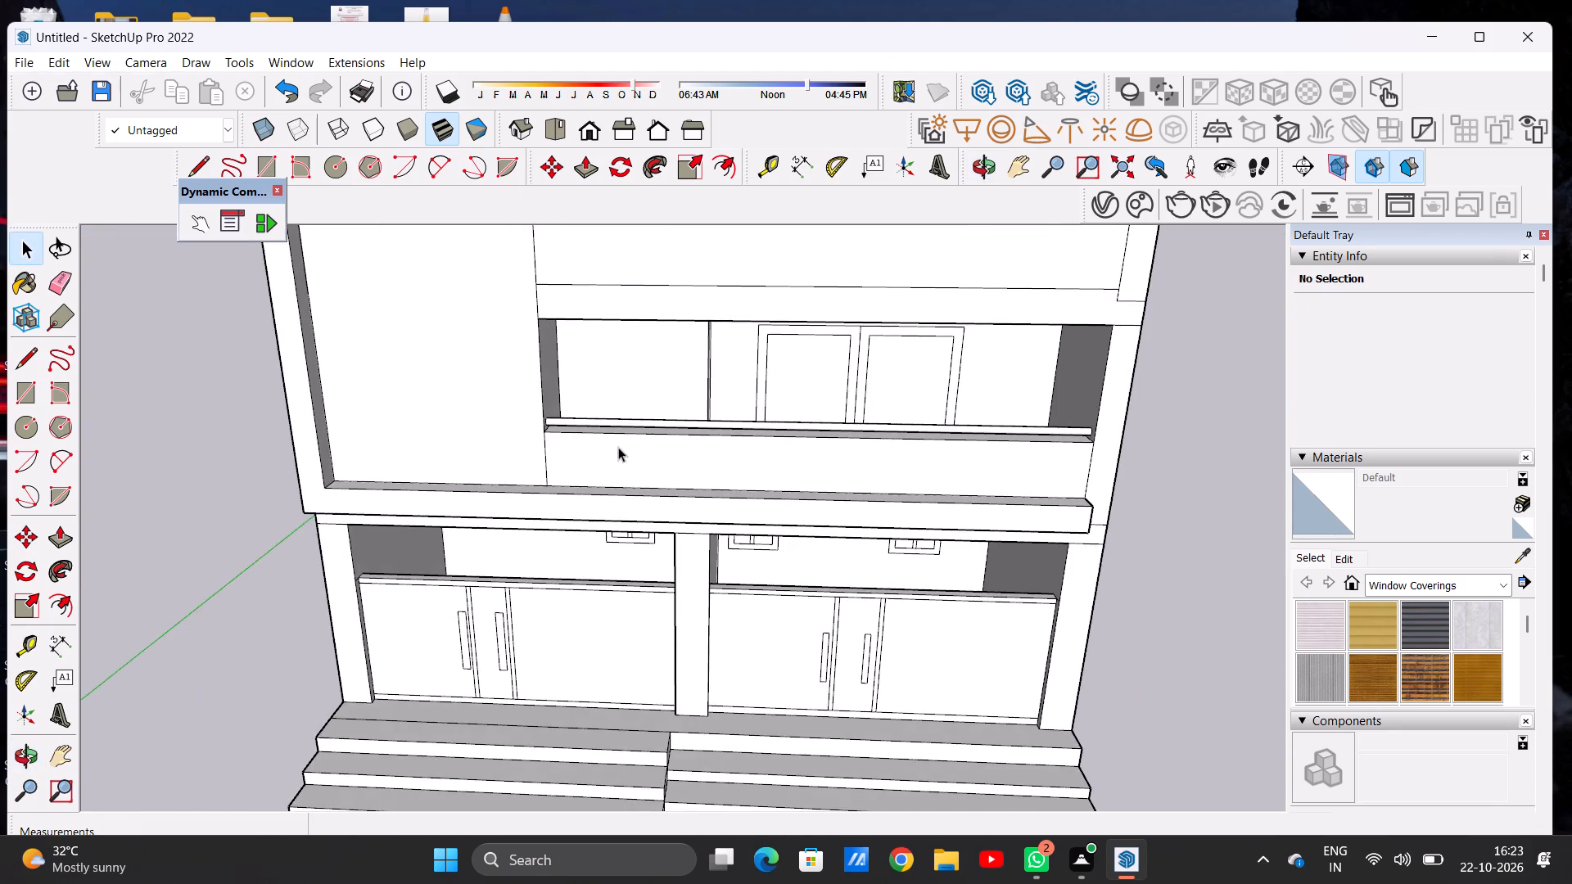
pyautogui.scroll(-16, 617, 457)
pyautogui.scroll(10, 630, 399)
pyautogui.moveTo(636, 400); pyautogui.dragTo(592, 376, button='middle')
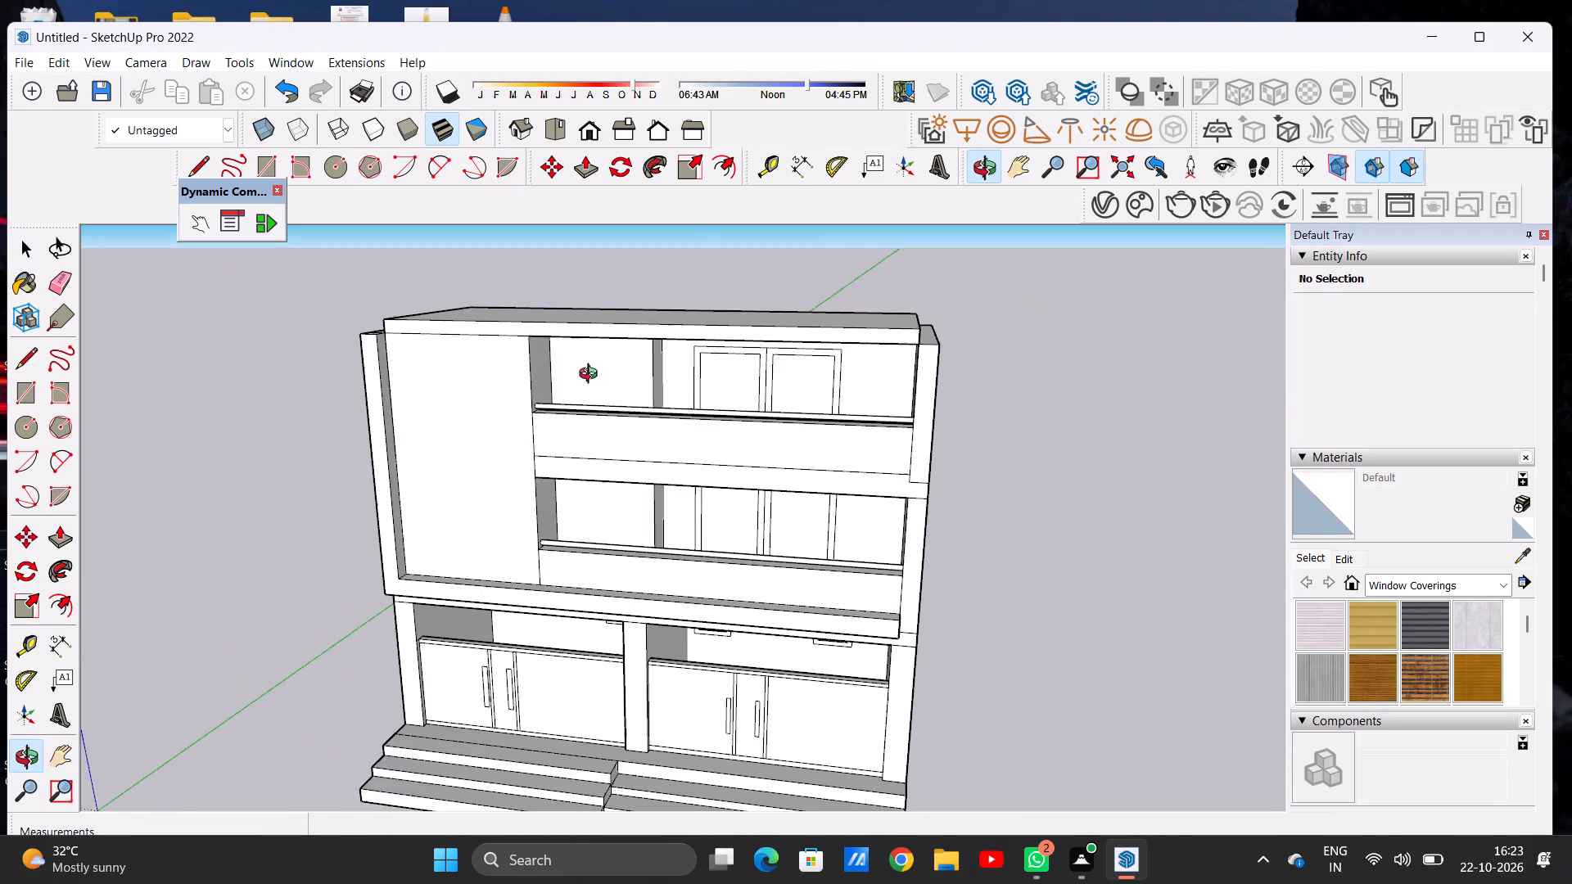
pyautogui.moveTo(592, 376); pyautogui.dragTo(610, 371, button='middle')
pyautogui.scroll(-8, 618, 404)
pyautogui.scroll(9, 644, 504)
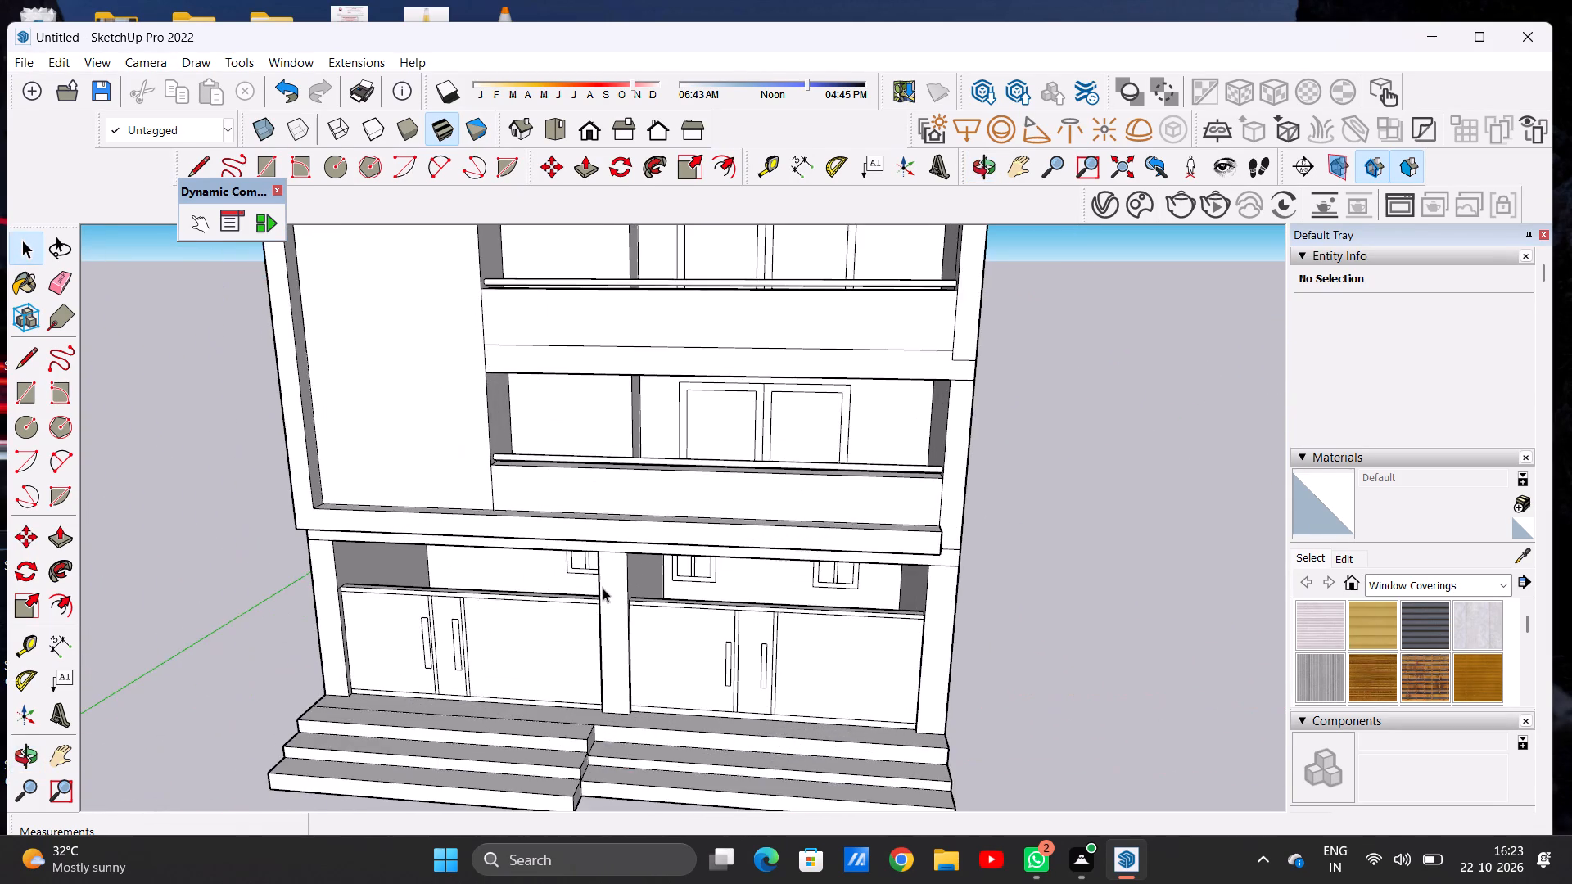
pyautogui.moveTo(603, 588); pyautogui.dragTo(586, 539, button='middle')
pyautogui.scroll(-3, 652, 529)
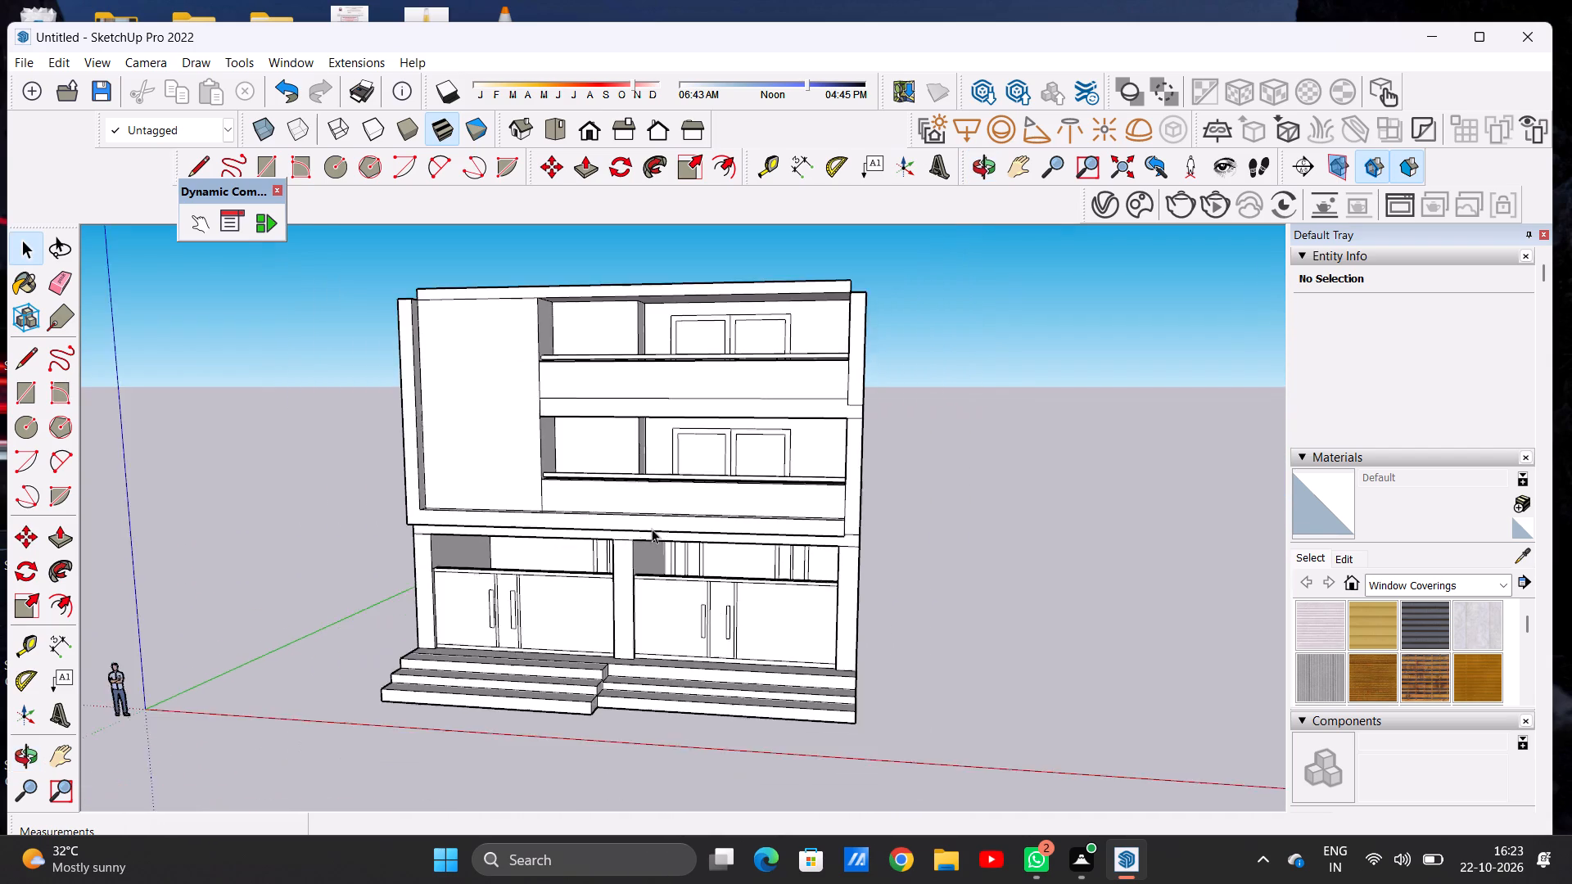
pyautogui.scroll(-6, 652, 529)
pyautogui.scroll(7, 623, 510)
pyautogui.scroll(-8, 617, 507)
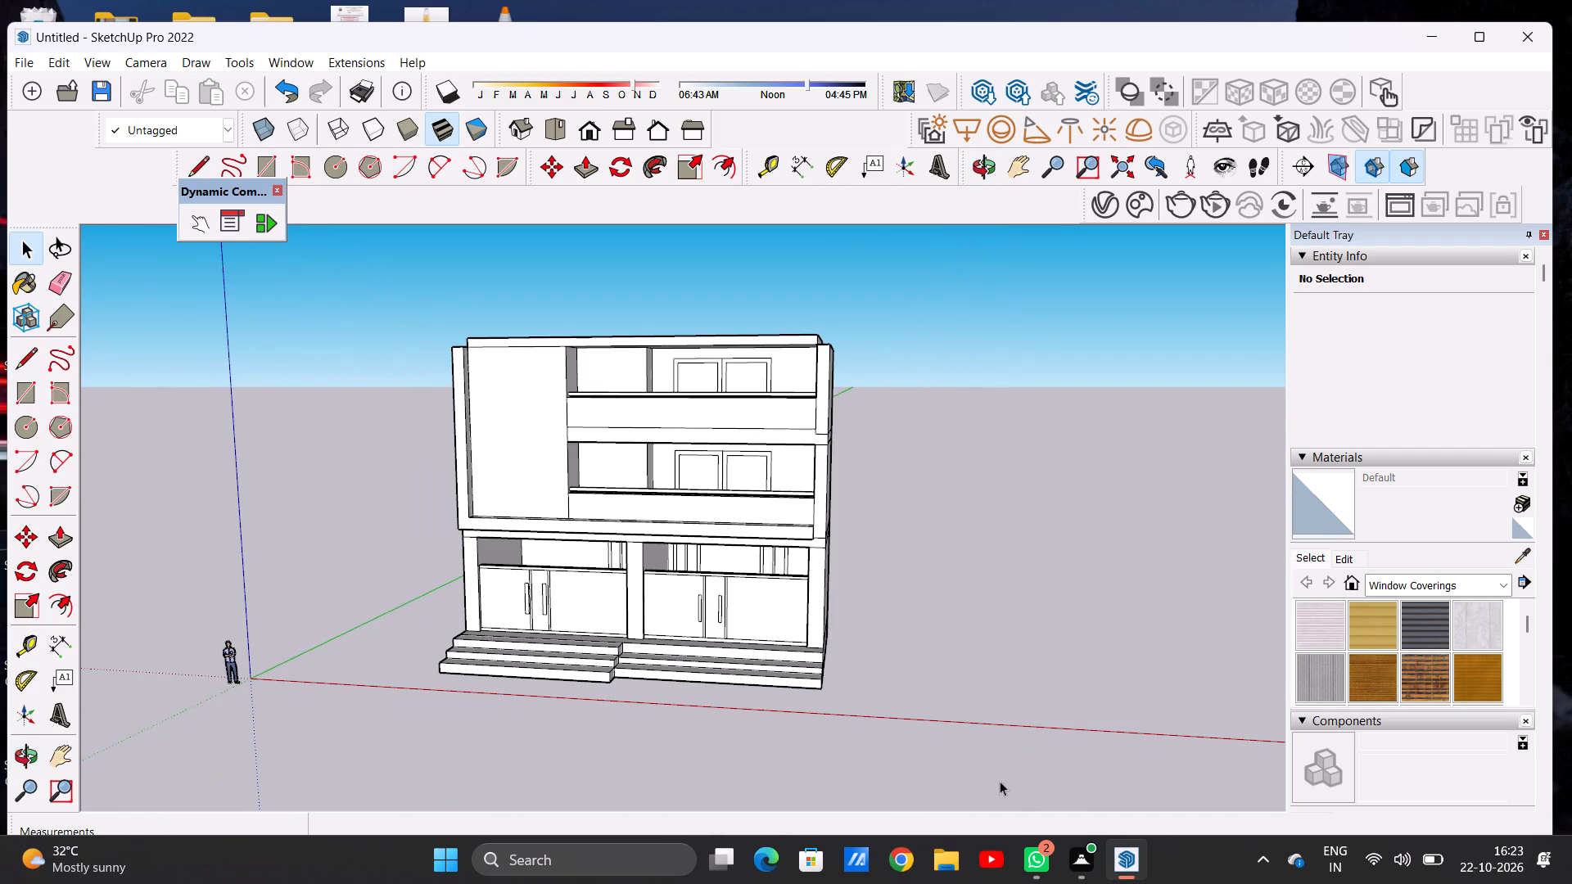
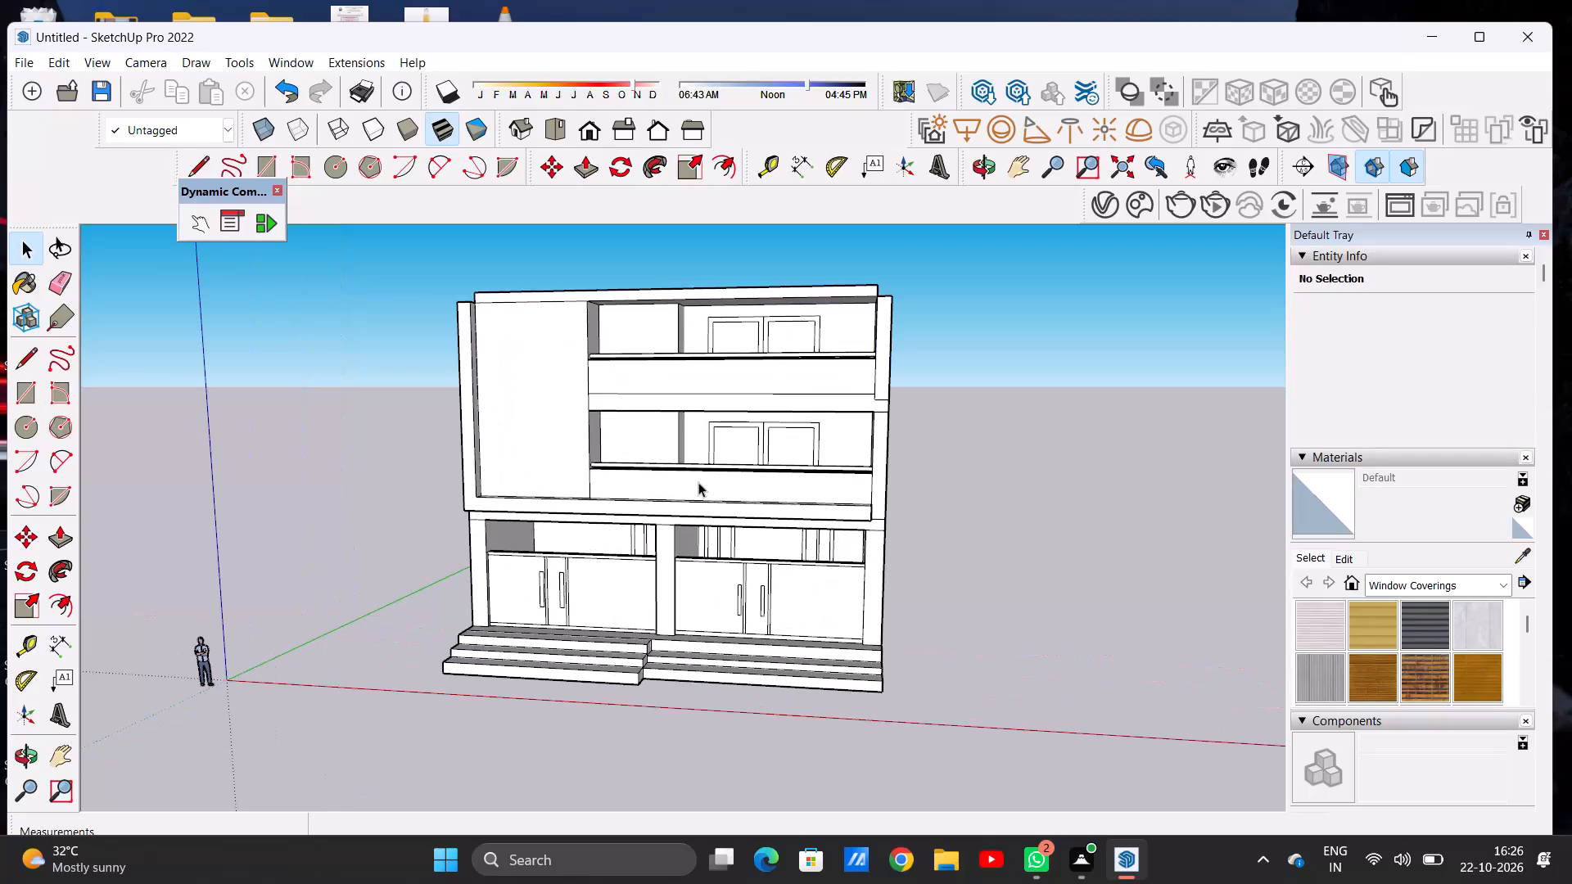
# Raise the top face of the side and rear walls 6' with Push/Pull to form a parapet around the roof.
pyautogui.scroll(-9, 701, 462)
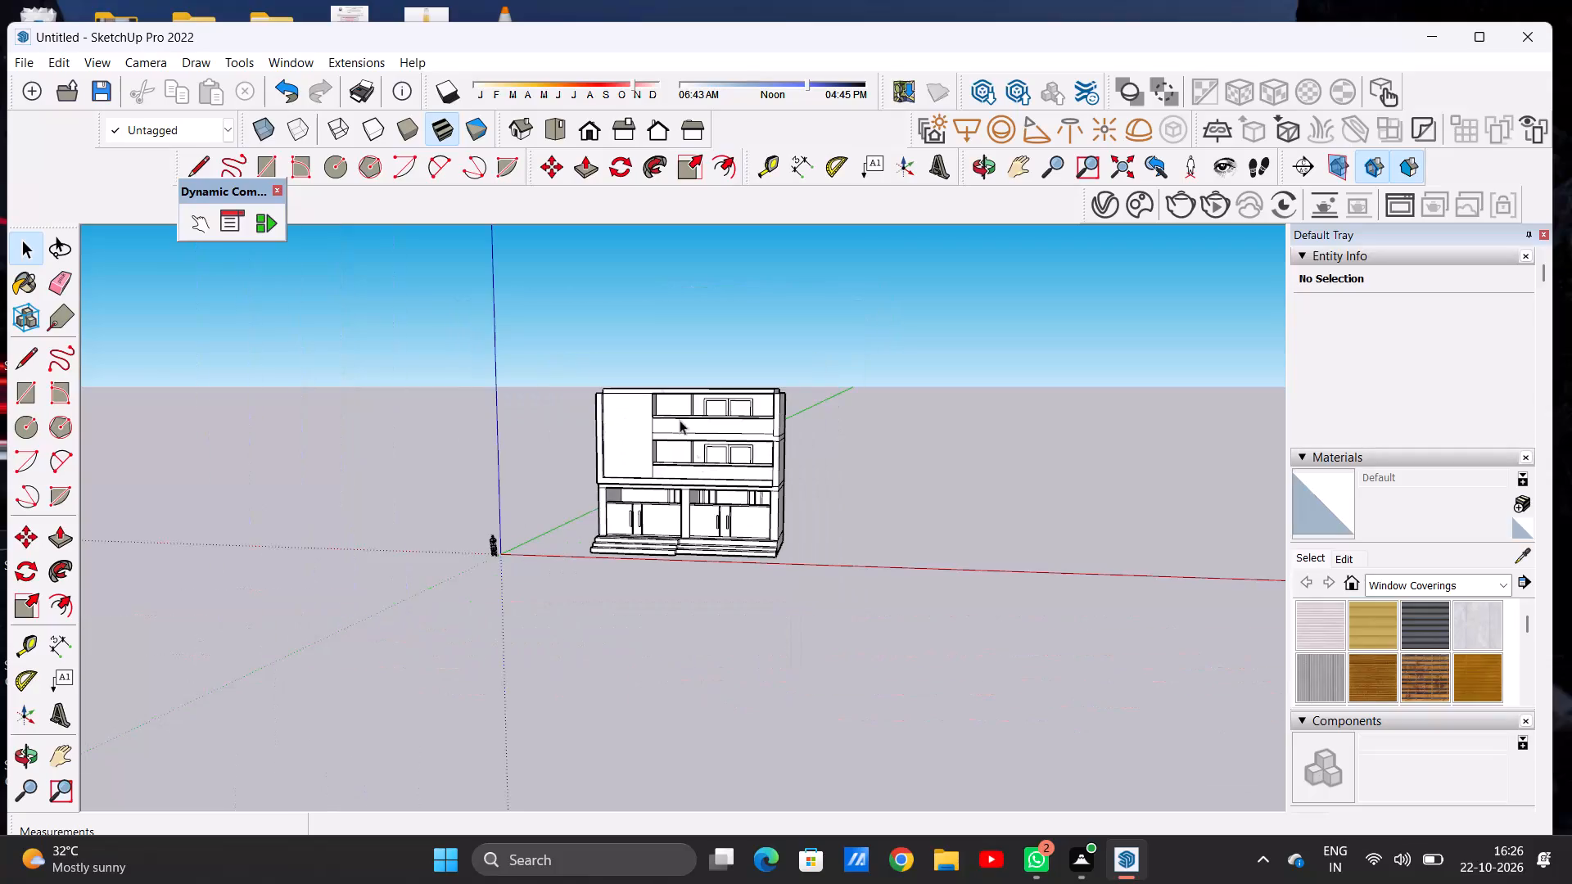
pyautogui.moveTo(661, 390); pyautogui.dragTo(659, 591, button='middle')
pyautogui.scroll(6, 640, 456)
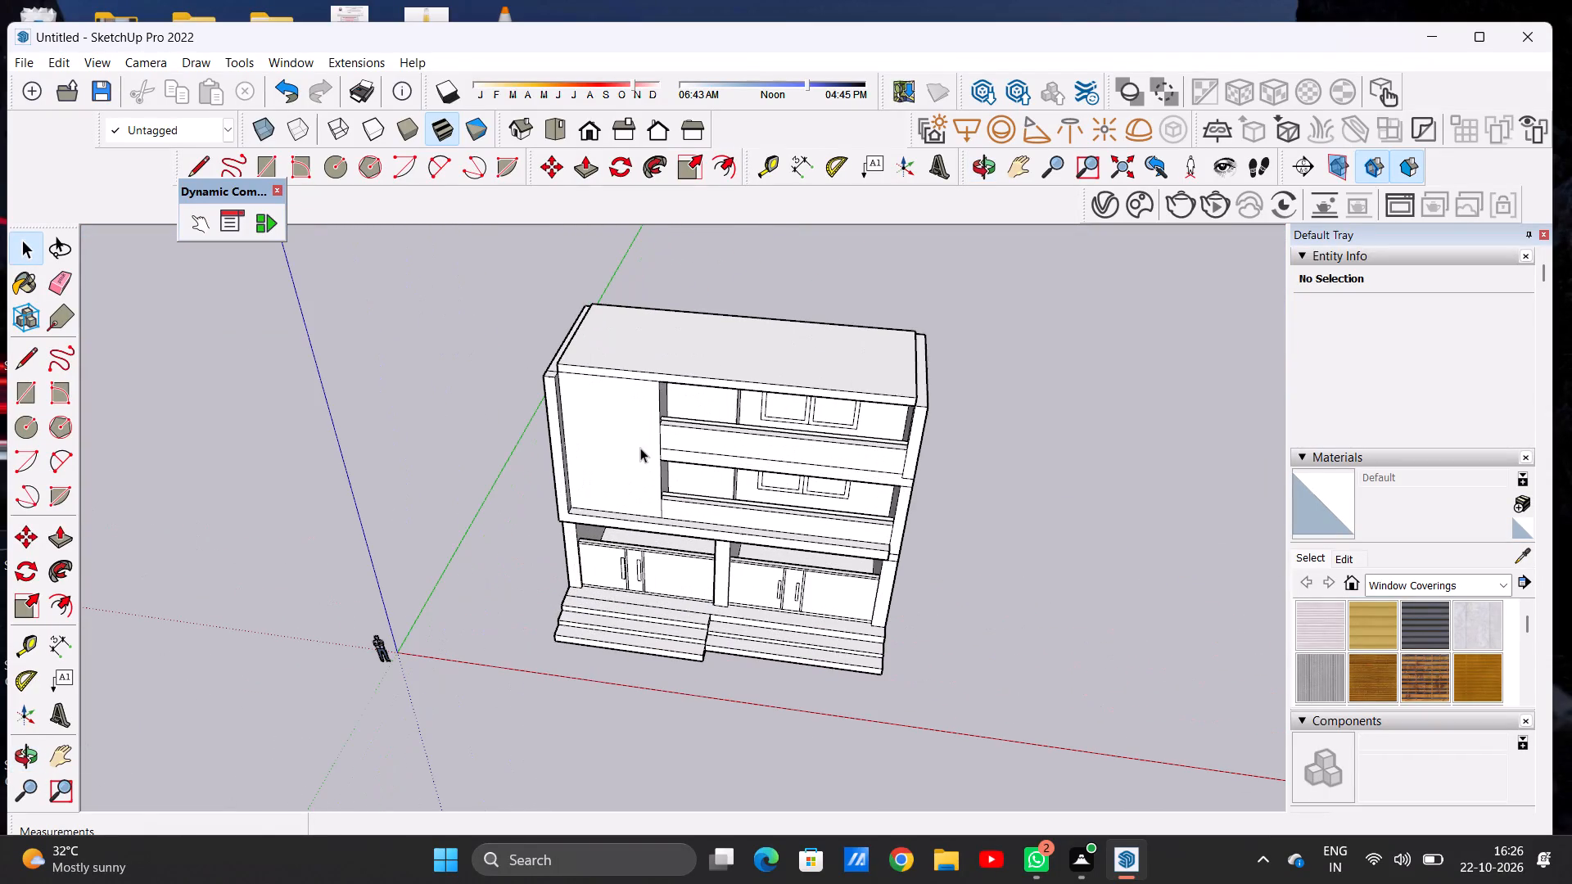
pyautogui.scroll(3, 584, 377)
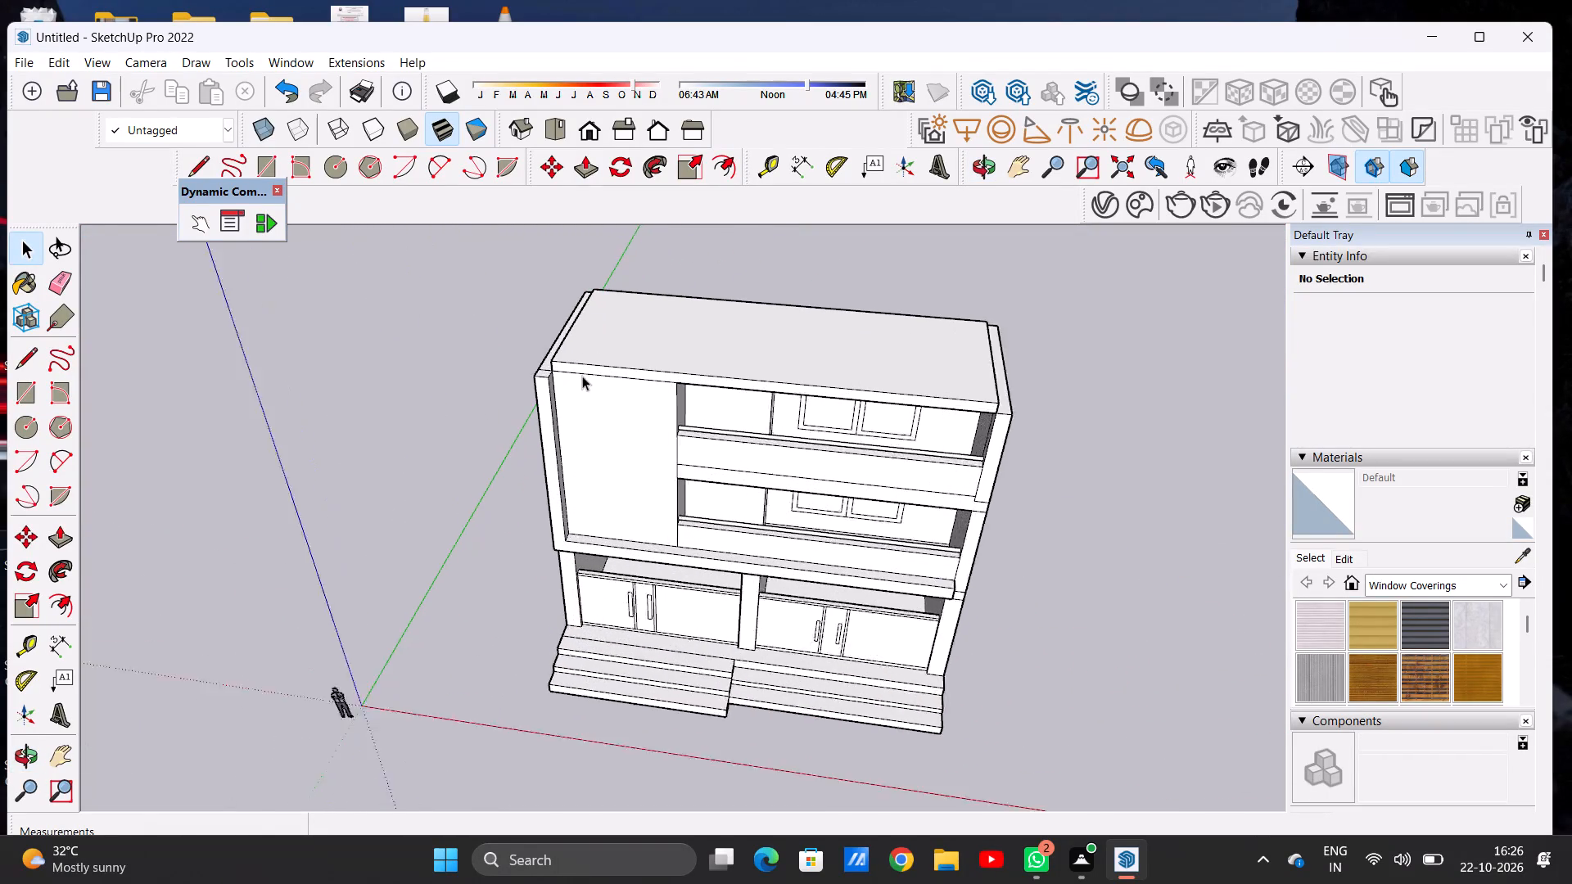
pyautogui.scroll(3, 582, 376)
pyautogui.moveTo(618, 382); pyautogui.dragTo(671, 436, button='middle')
pyautogui.press('p')
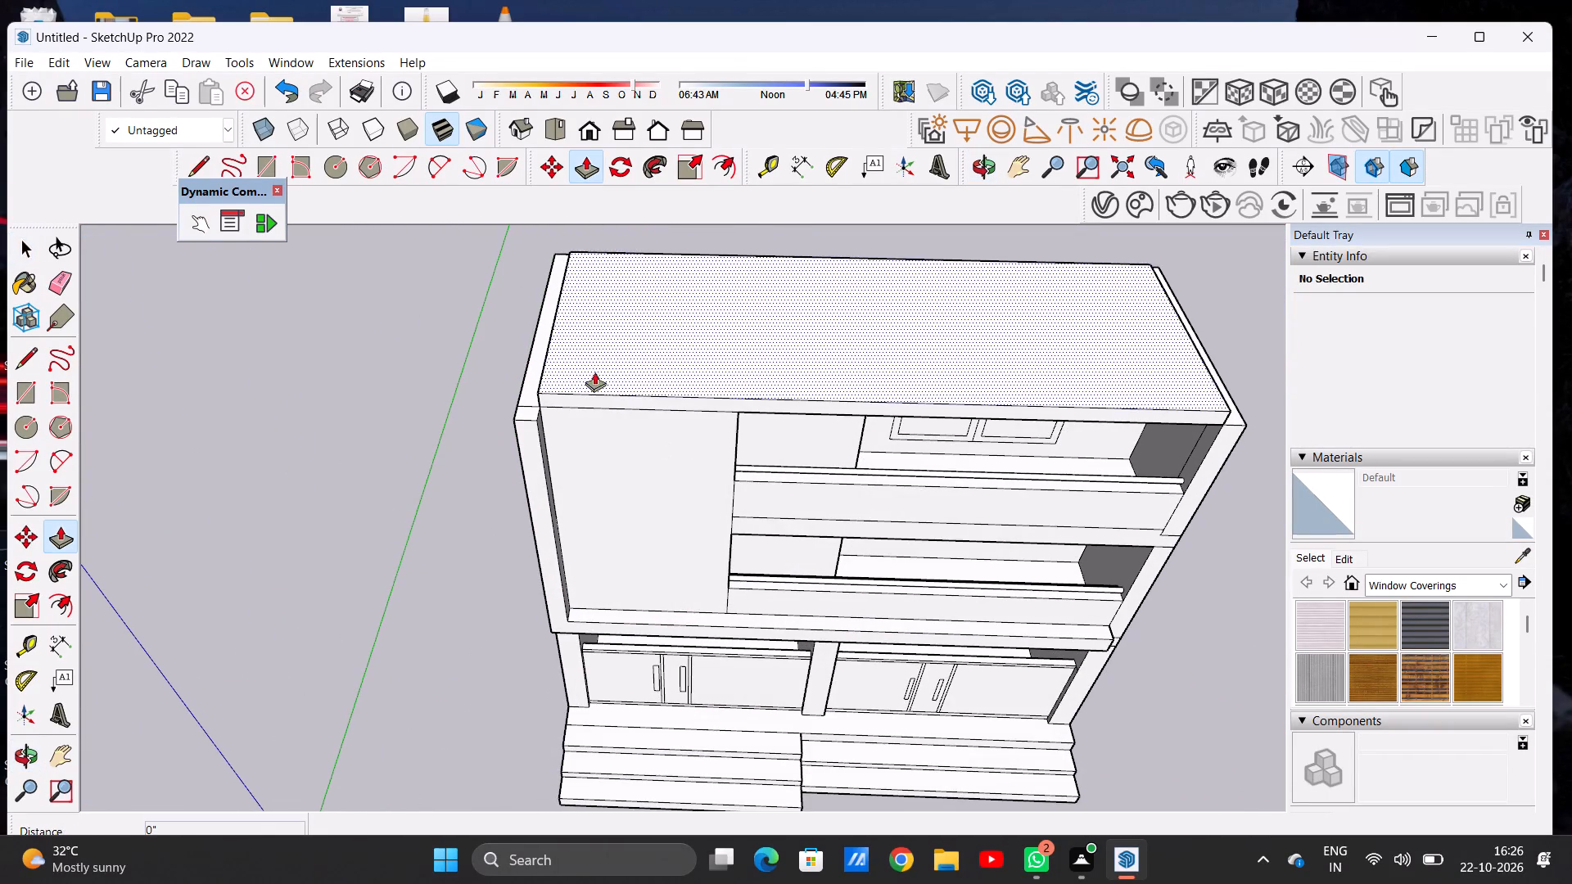
pyautogui.scroll(6, 471, 372)
pyautogui.click(595, 388)
pyautogui.scroll(-2, 590, 373)
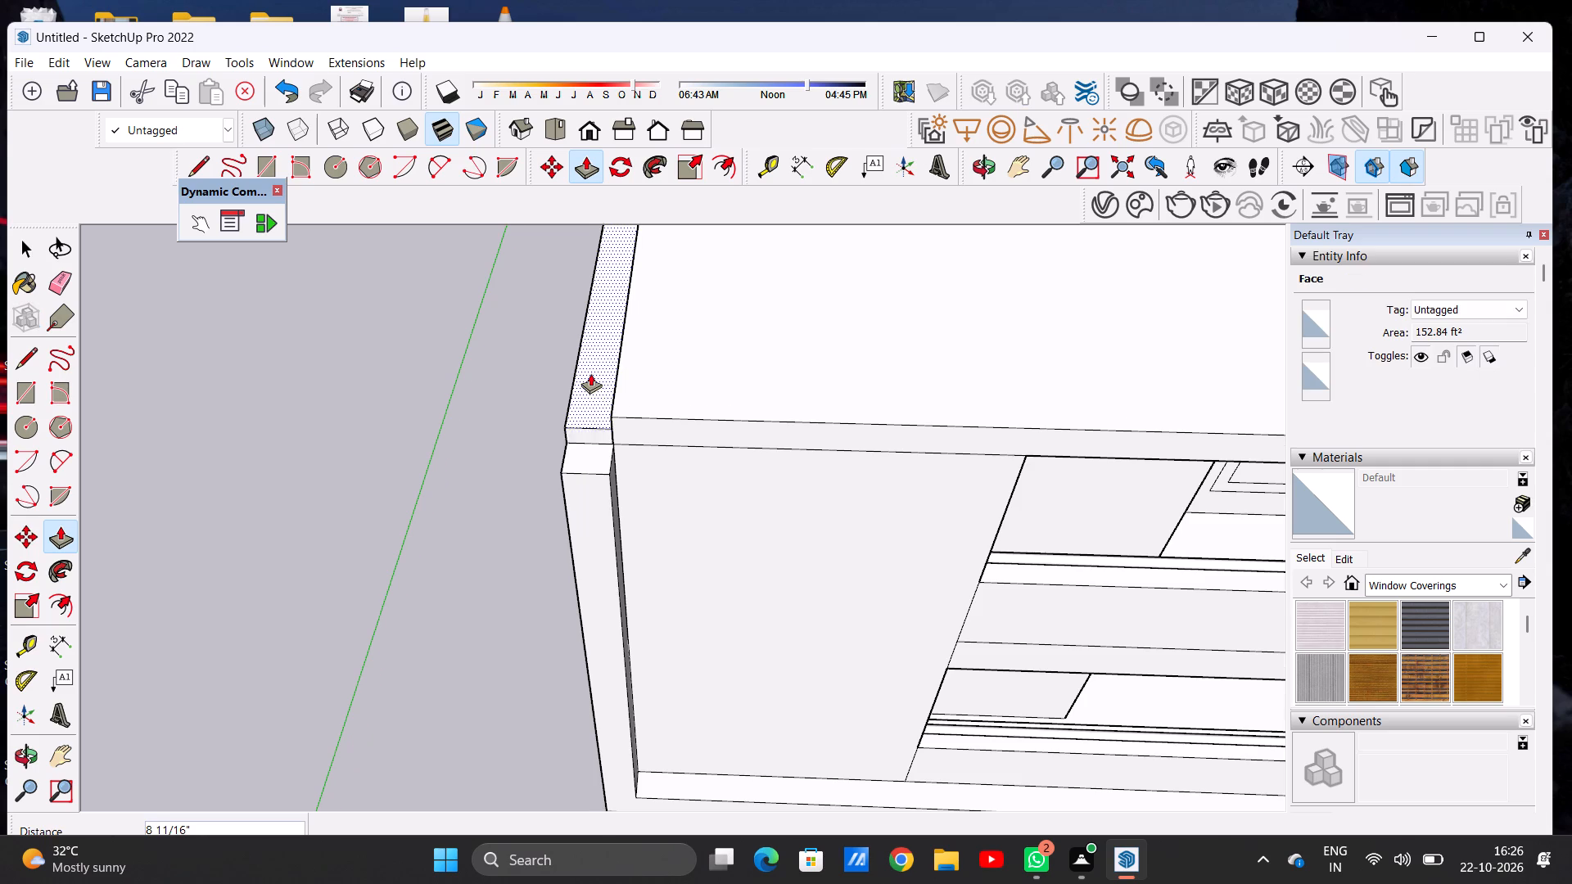
pyautogui.scroll(-10, 590, 373)
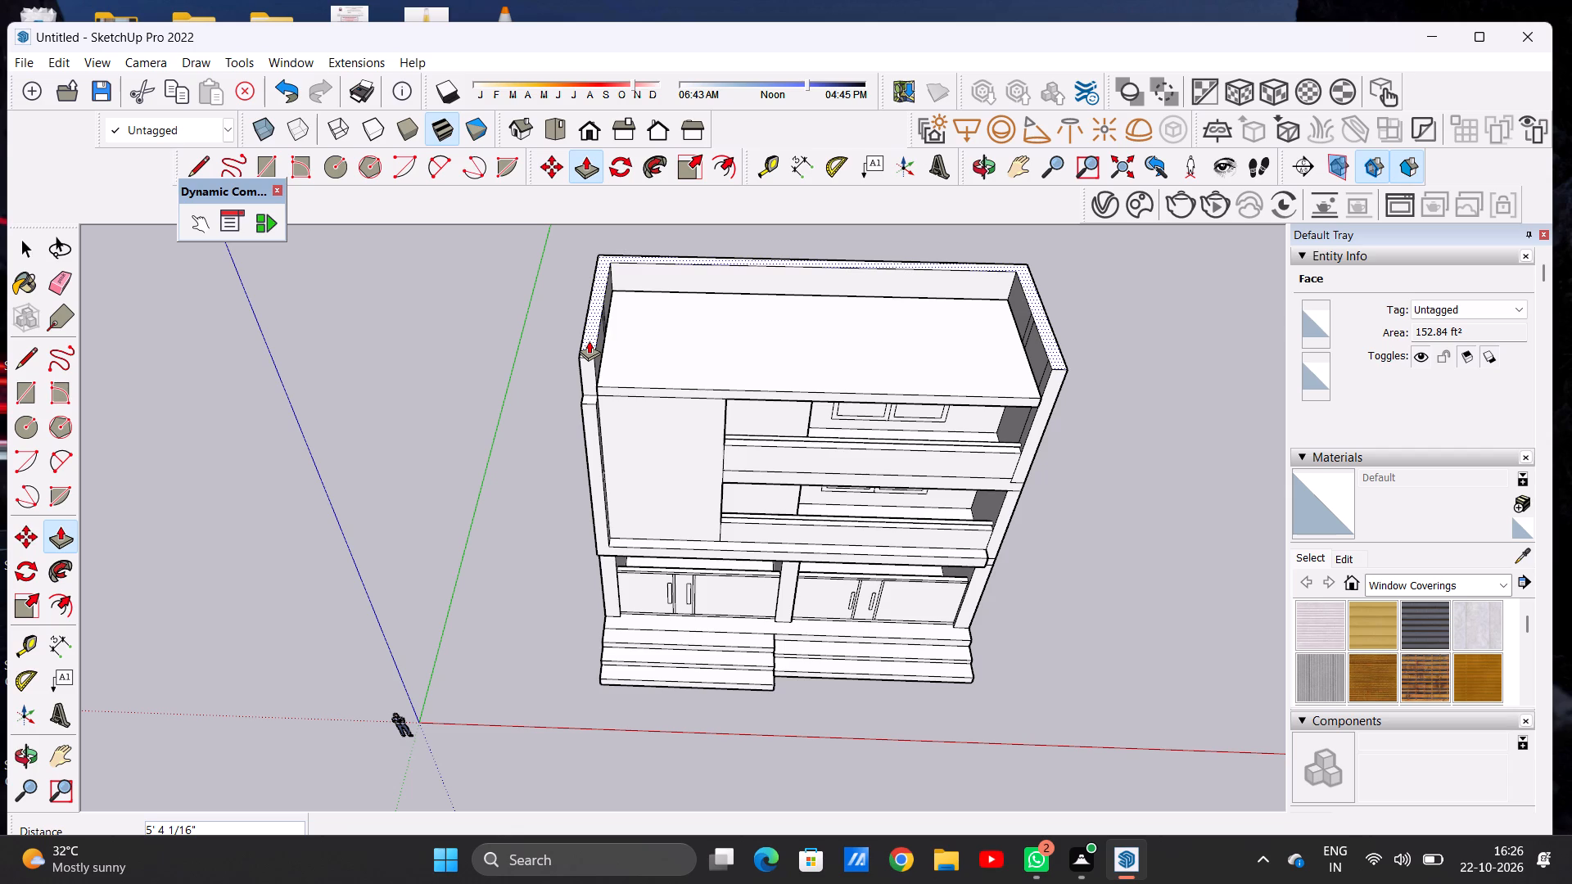
pyautogui.write("6'")
pyautogui.press('Return')
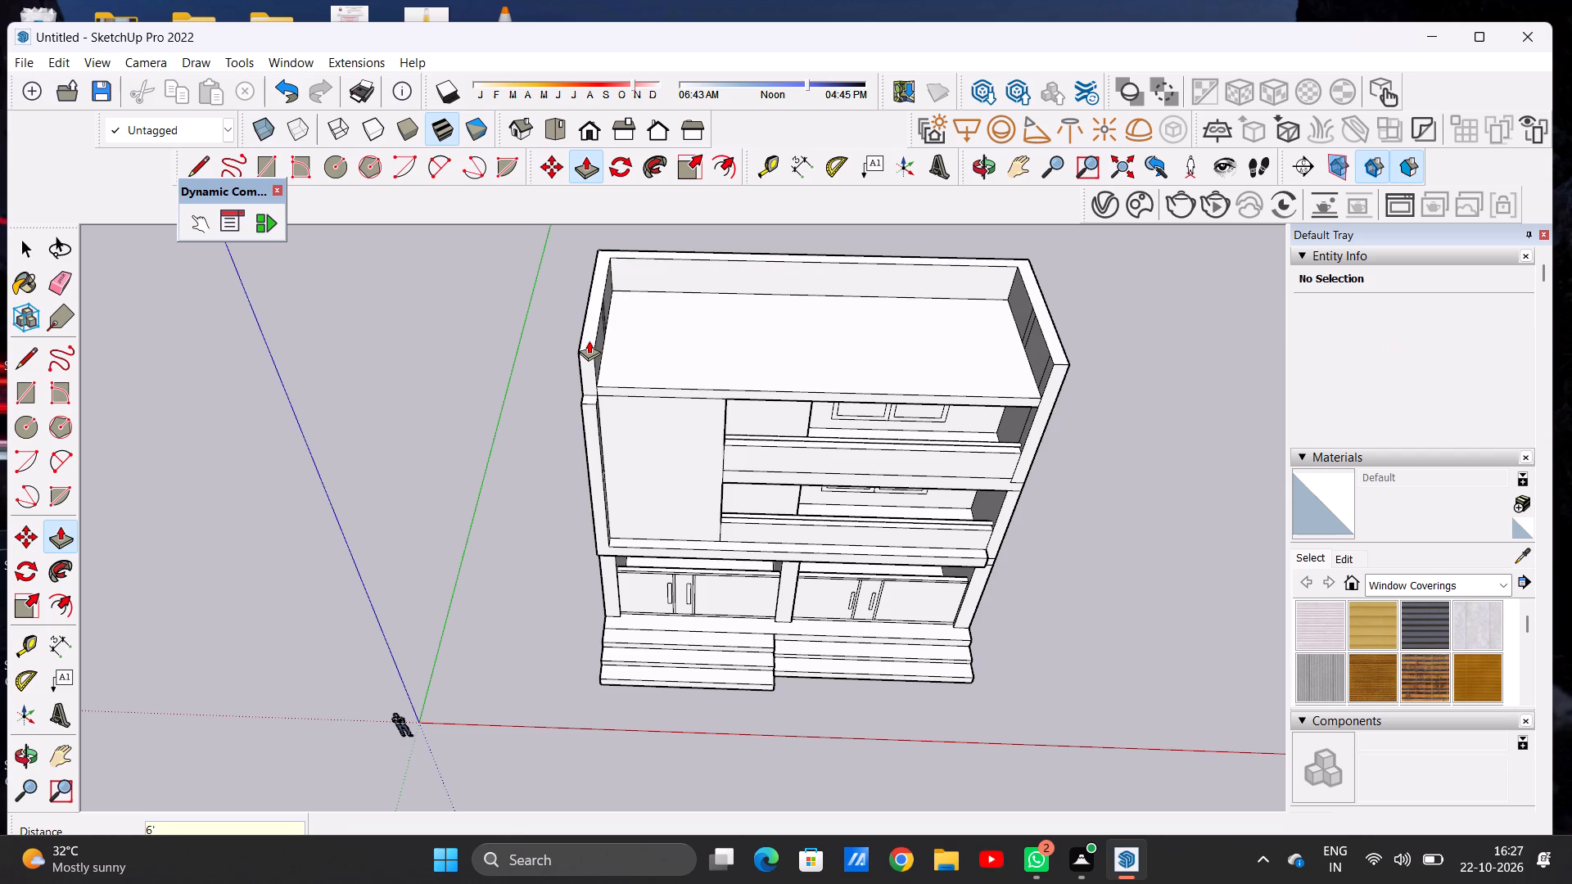
pyautogui.press('space')
# Examine the raised roof parapet from the front, from both ends and from slightly above.
pyautogui.scroll(-5, 589, 369)
pyautogui.moveTo(596, 377); pyautogui.dragTo(612, 237, button='middle')
pyautogui.scroll(6, 588, 367)
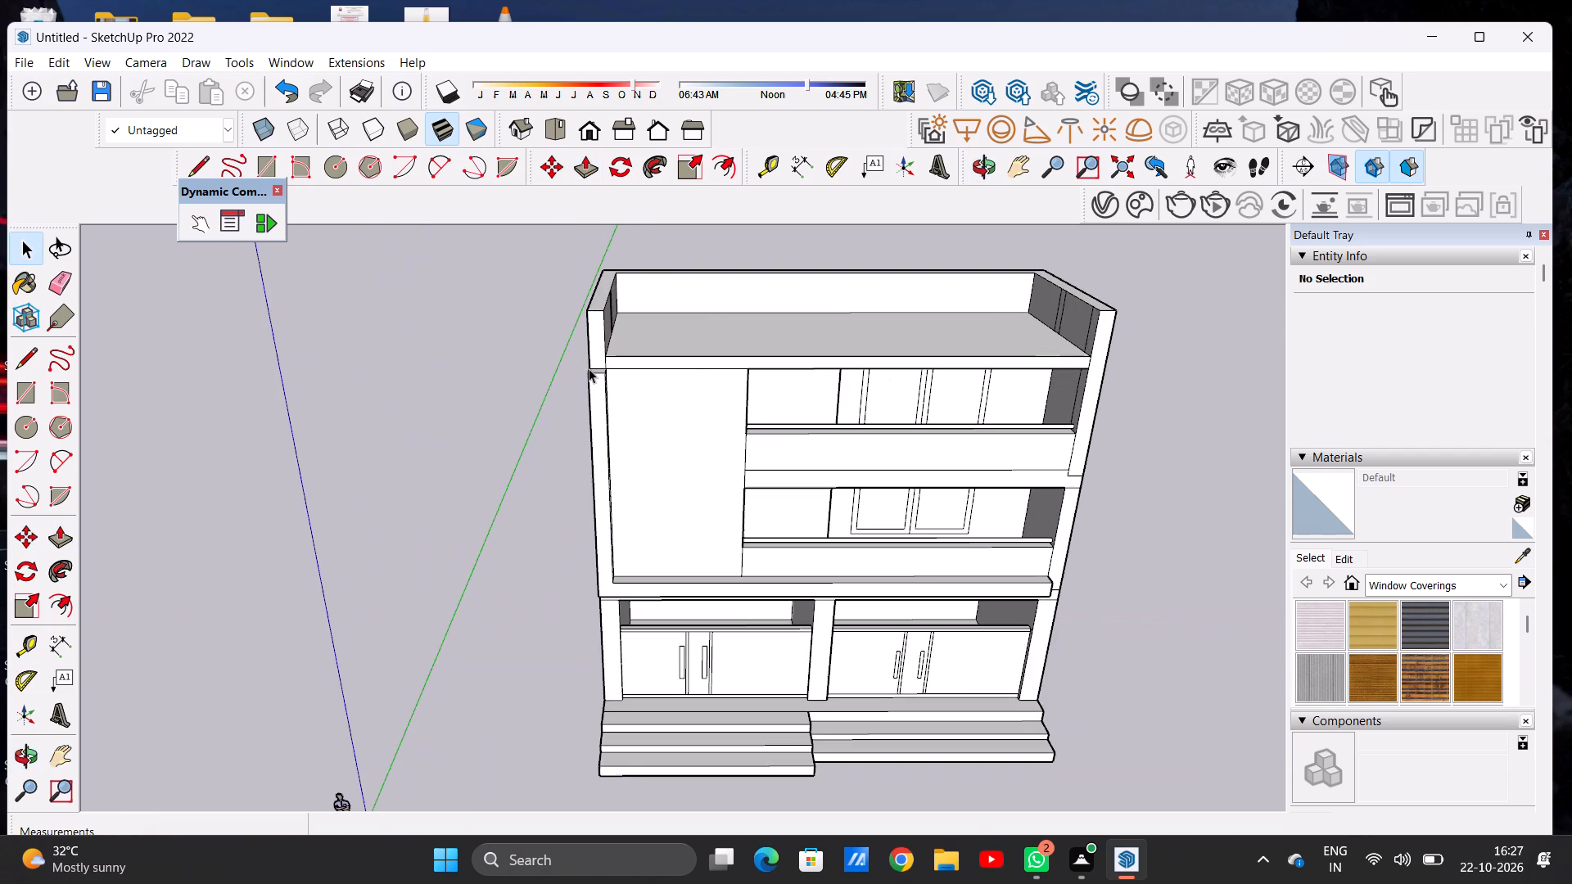
pyautogui.scroll(-6, 599, 370)
pyautogui.moveTo(617, 379); pyautogui.dragTo(586, 283, button='middle')
pyautogui.scroll(4, 617, 338)
pyautogui.moveTo(617, 347); pyautogui.dragTo(436, 409, button='middle')
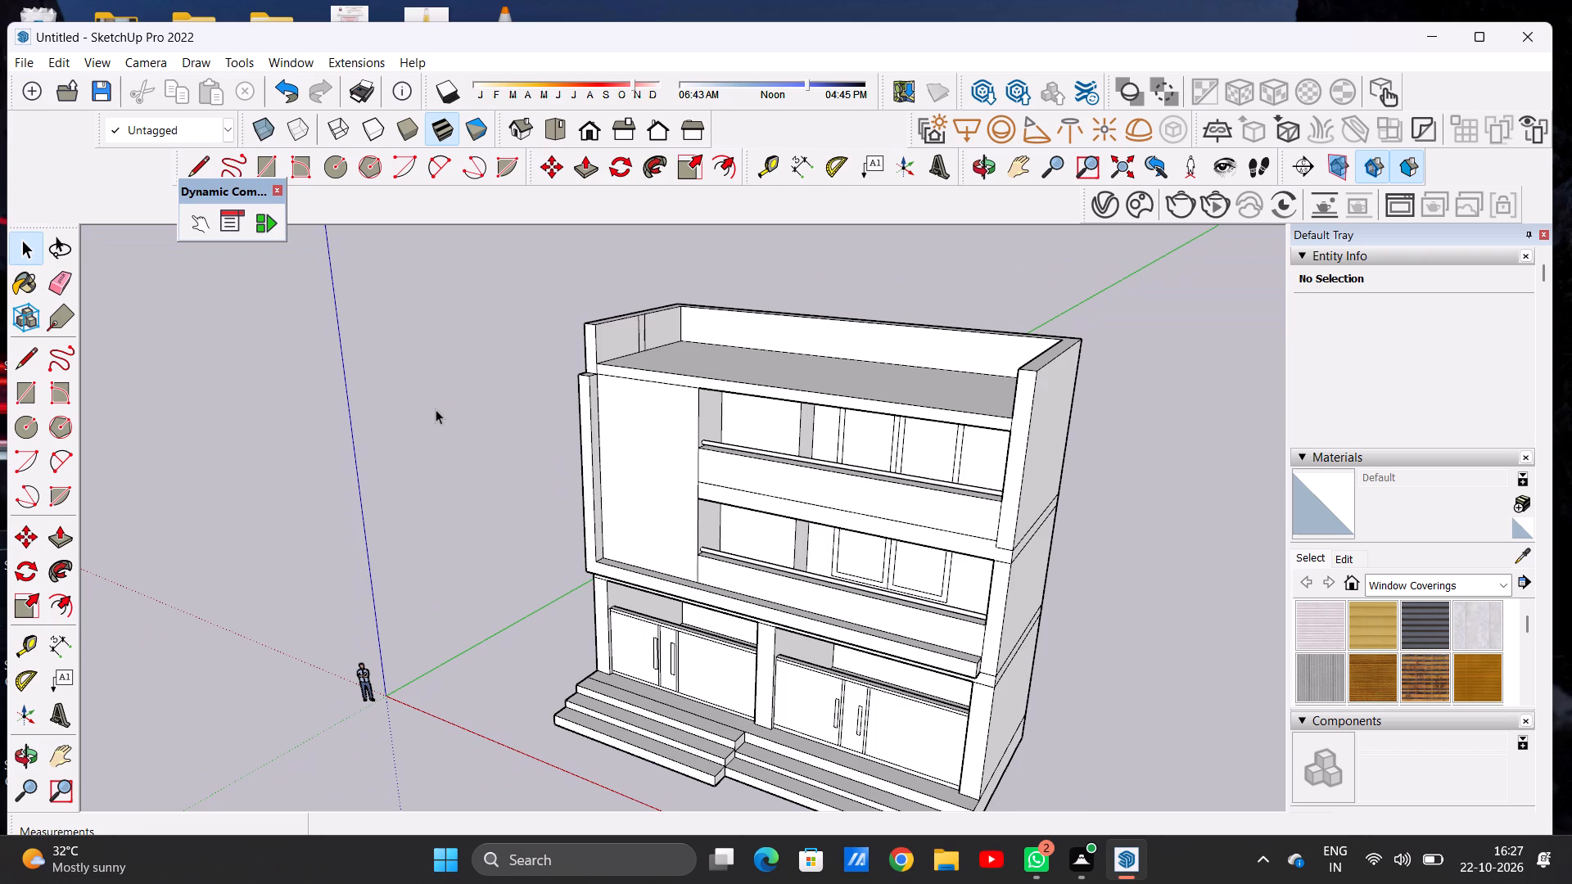
pyautogui.scroll(-7, 639, 416)
pyautogui.moveTo(647, 421); pyautogui.dragTo(891, 395, button='middle')
pyautogui.scroll(6, 727, 381)
pyautogui.scroll(7, 842, 382)
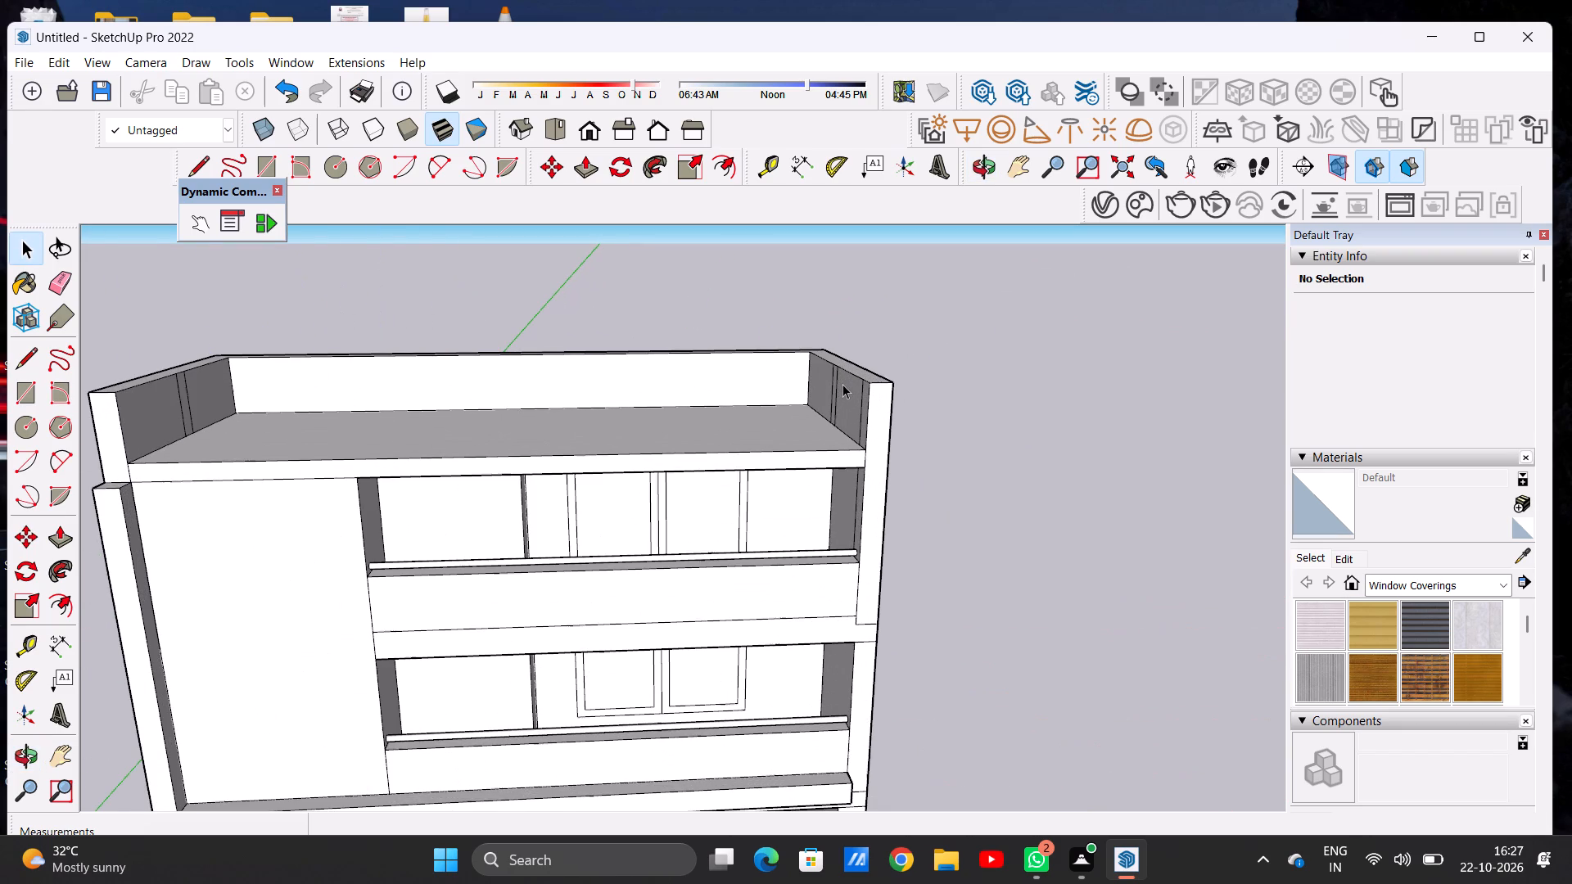
pyautogui.scroll(-5, 838, 384)
pyautogui.moveTo(791, 408); pyautogui.dragTo(777, 387, button='middle')
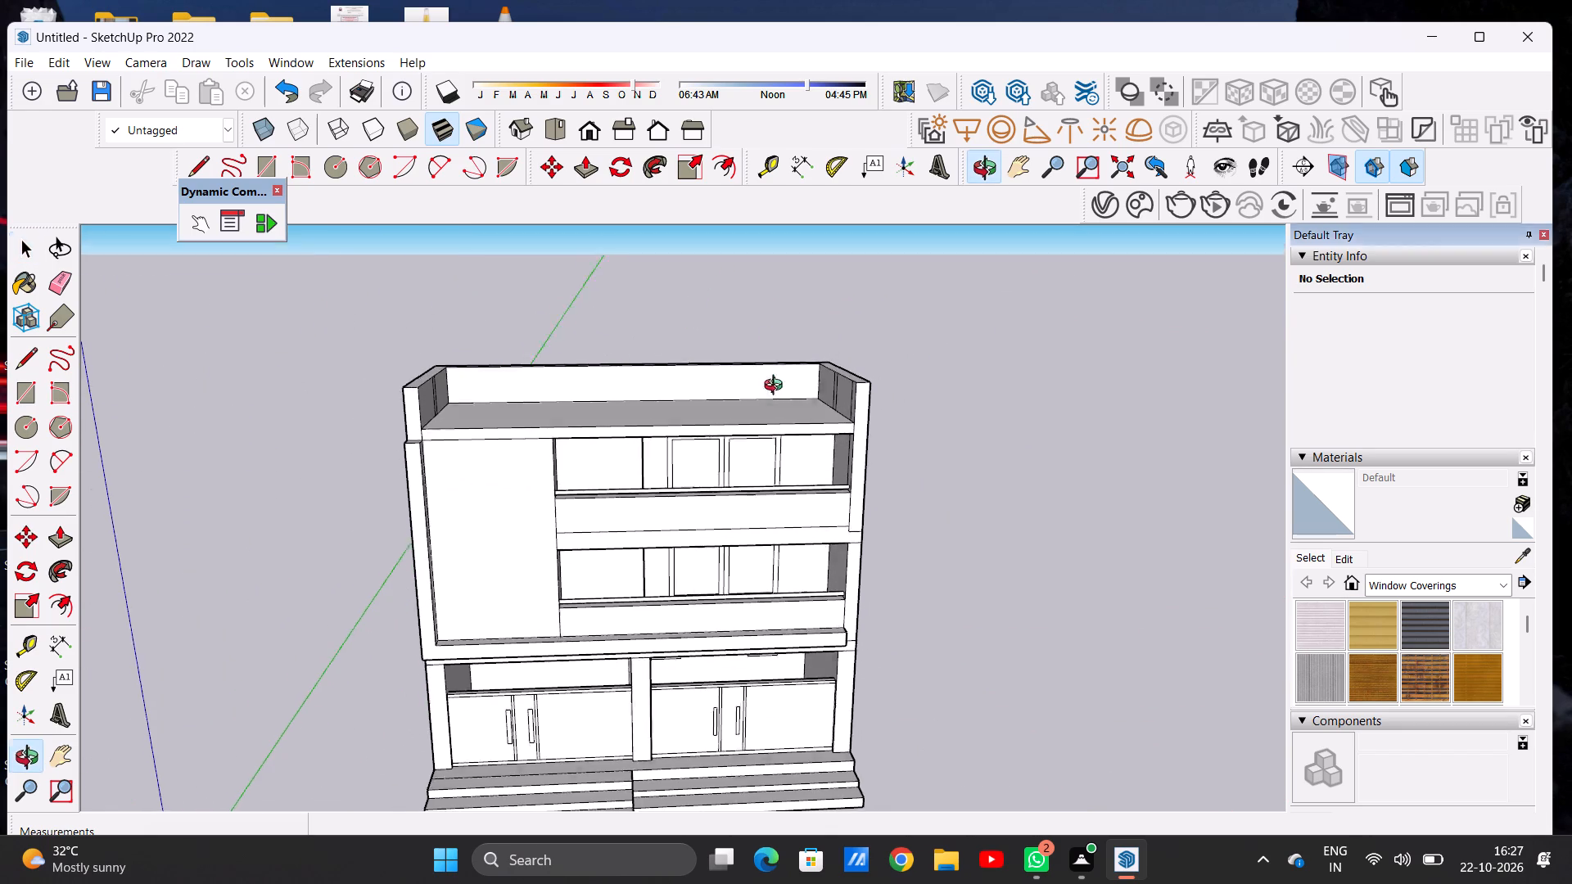
pyautogui.moveTo(777, 387); pyautogui.dragTo(768, 357, button='middle')
pyautogui.scroll(5, 425, 381)
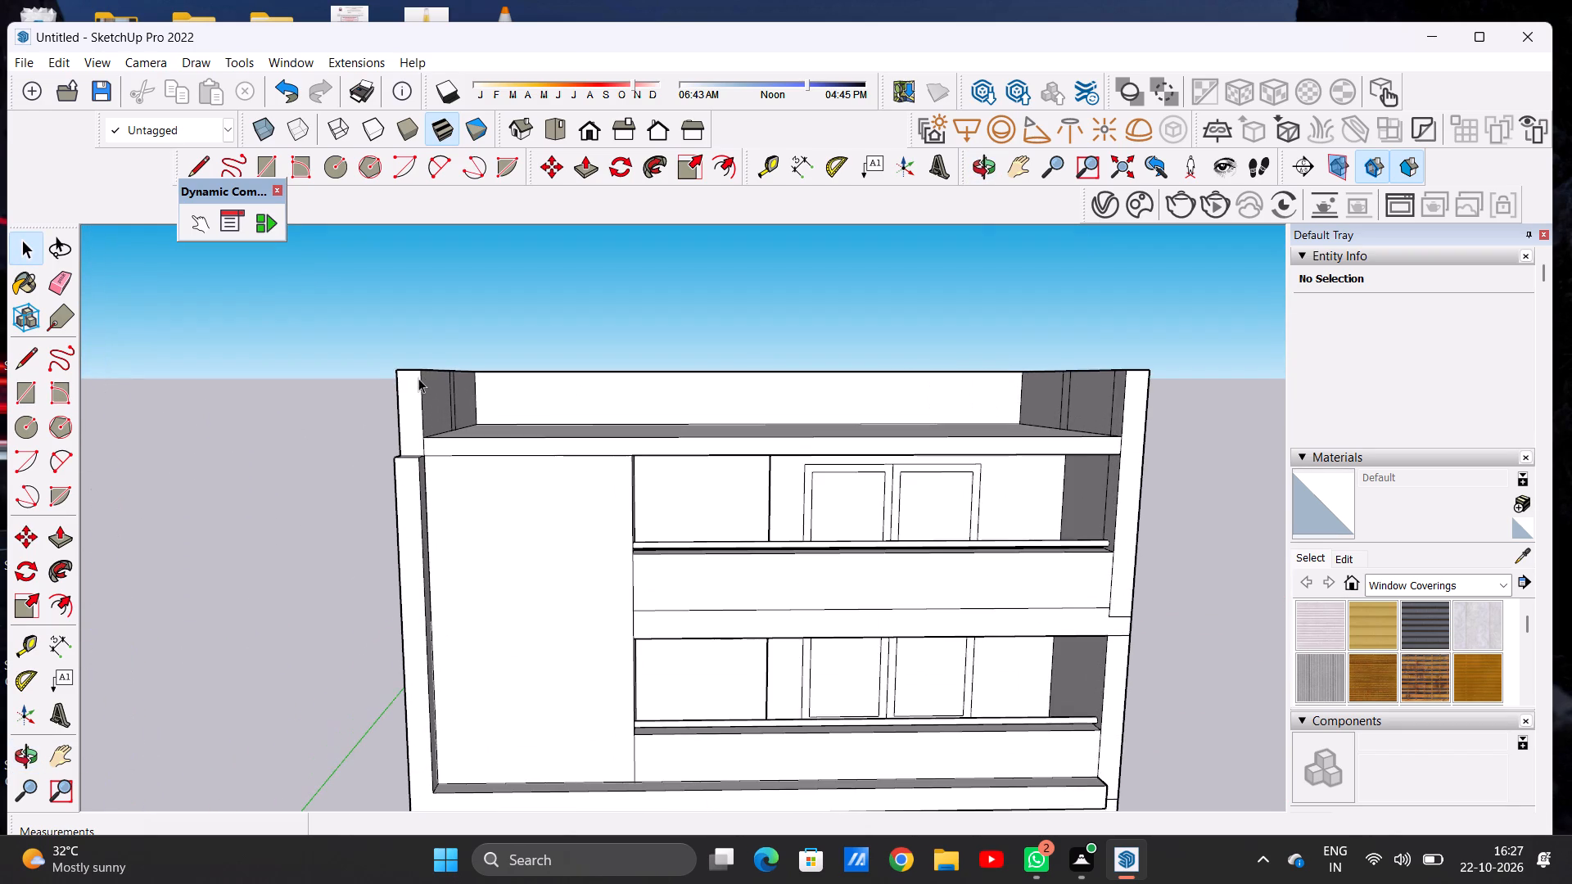
# Extend the roof parapet's top face upward by about another 2' 3".
pyautogui.moveTo(386, 422); pyautogui.dragTo(339, 557, button='middle')
pyautogui.scroll(8, 428, 424)
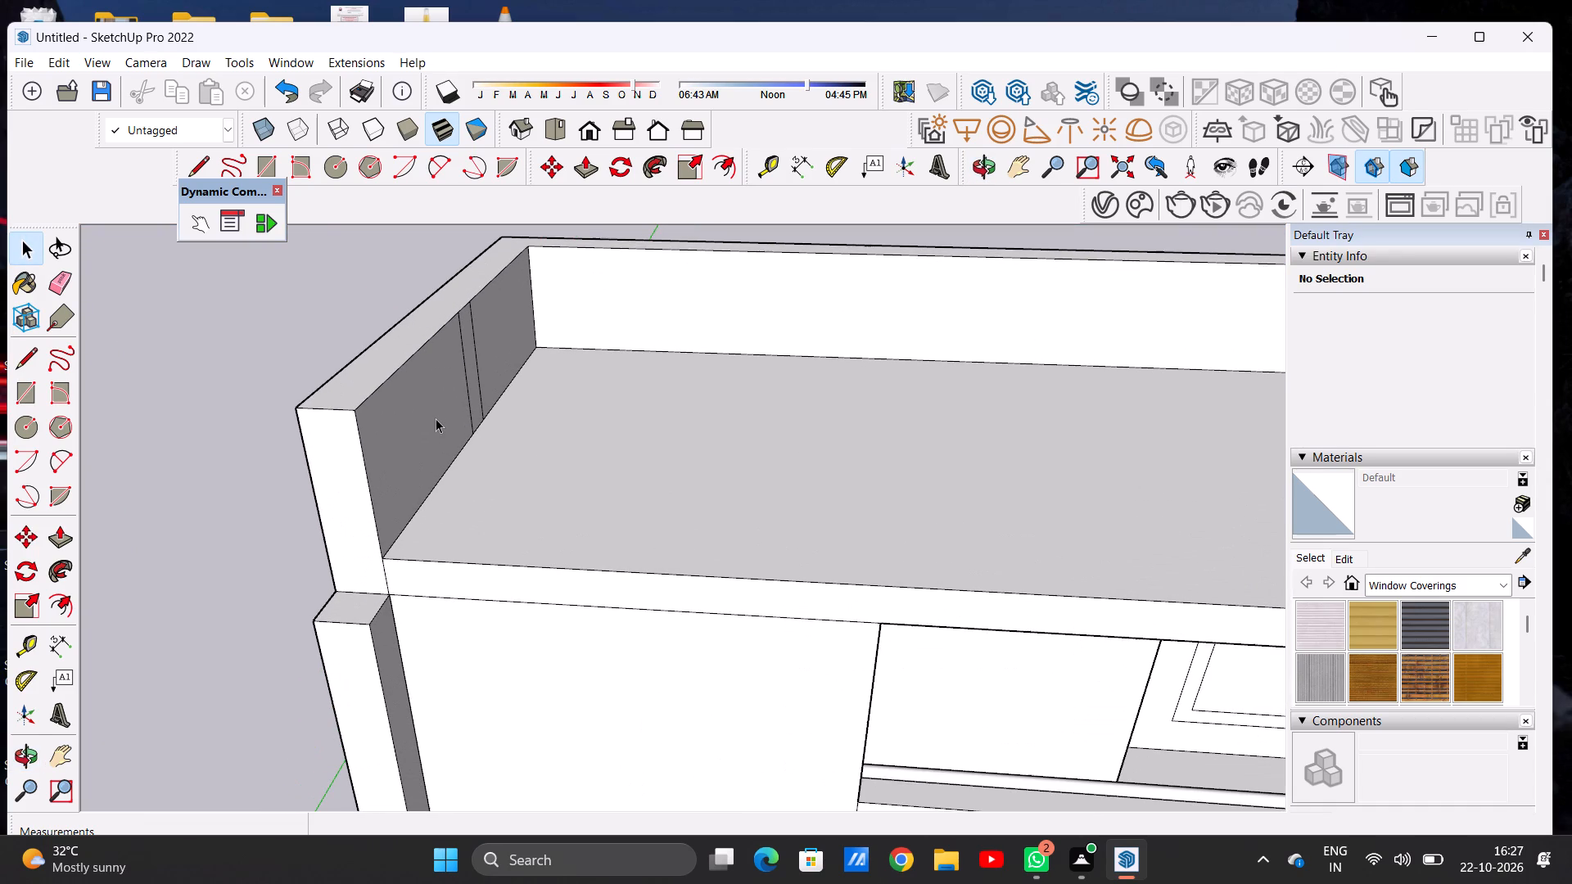
pyautogui.press('p')
pyautogui.click(358, 375)
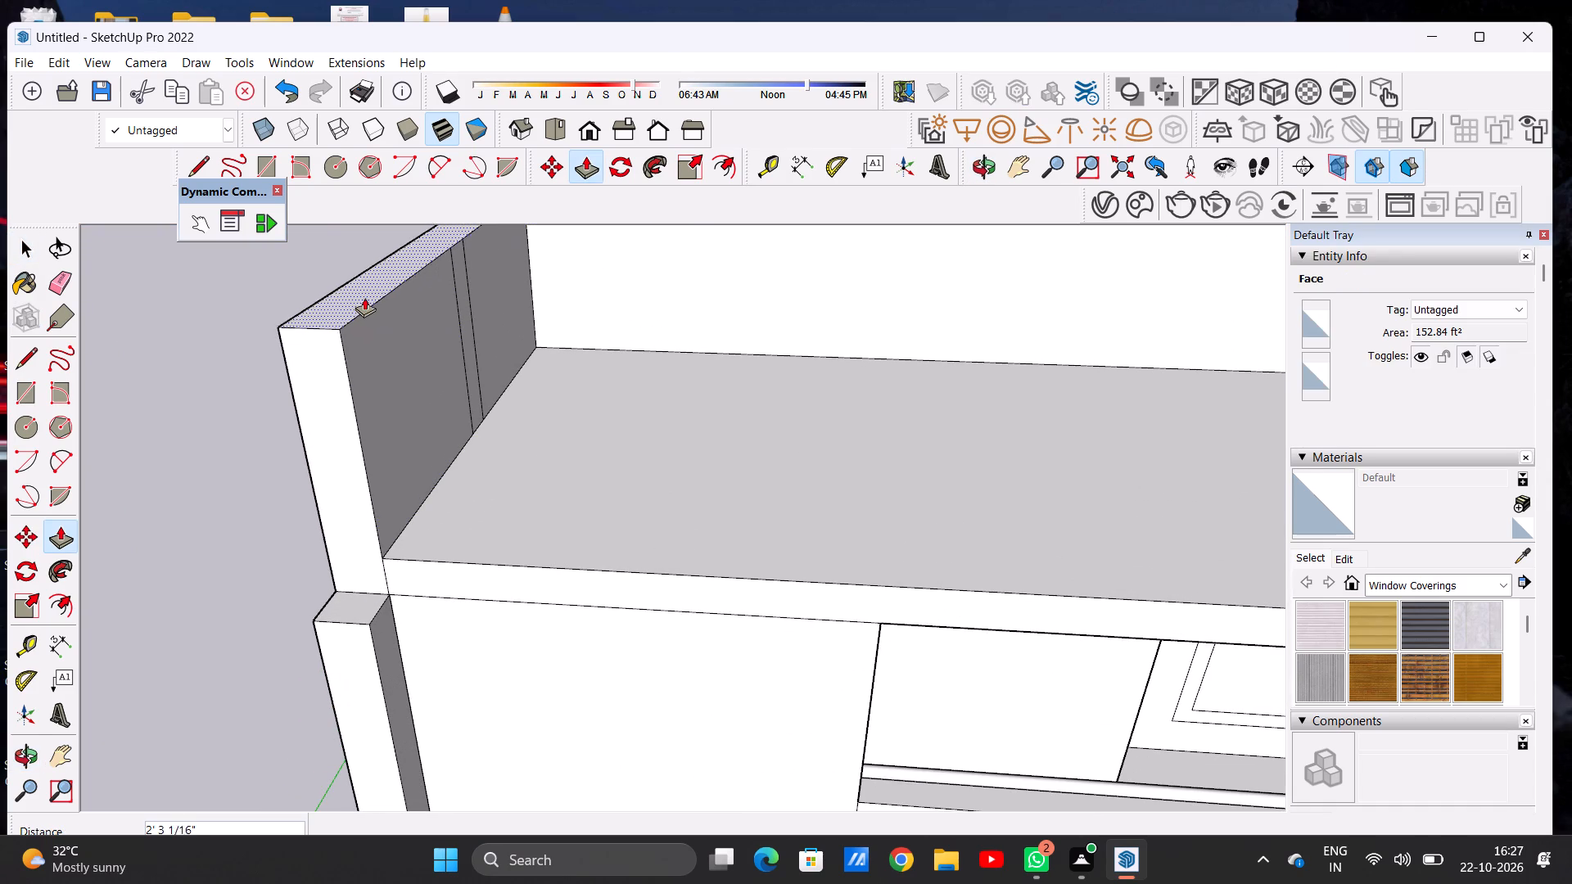
pyautogui.click(364, 295)
pyautogui.press('space')
# Examine the taller parapet against the whole facade from the front, the balcony end and above.
pyautogui.scroll(-4, 549, 514)
pyautogui.scroll(-13, 648, 492)
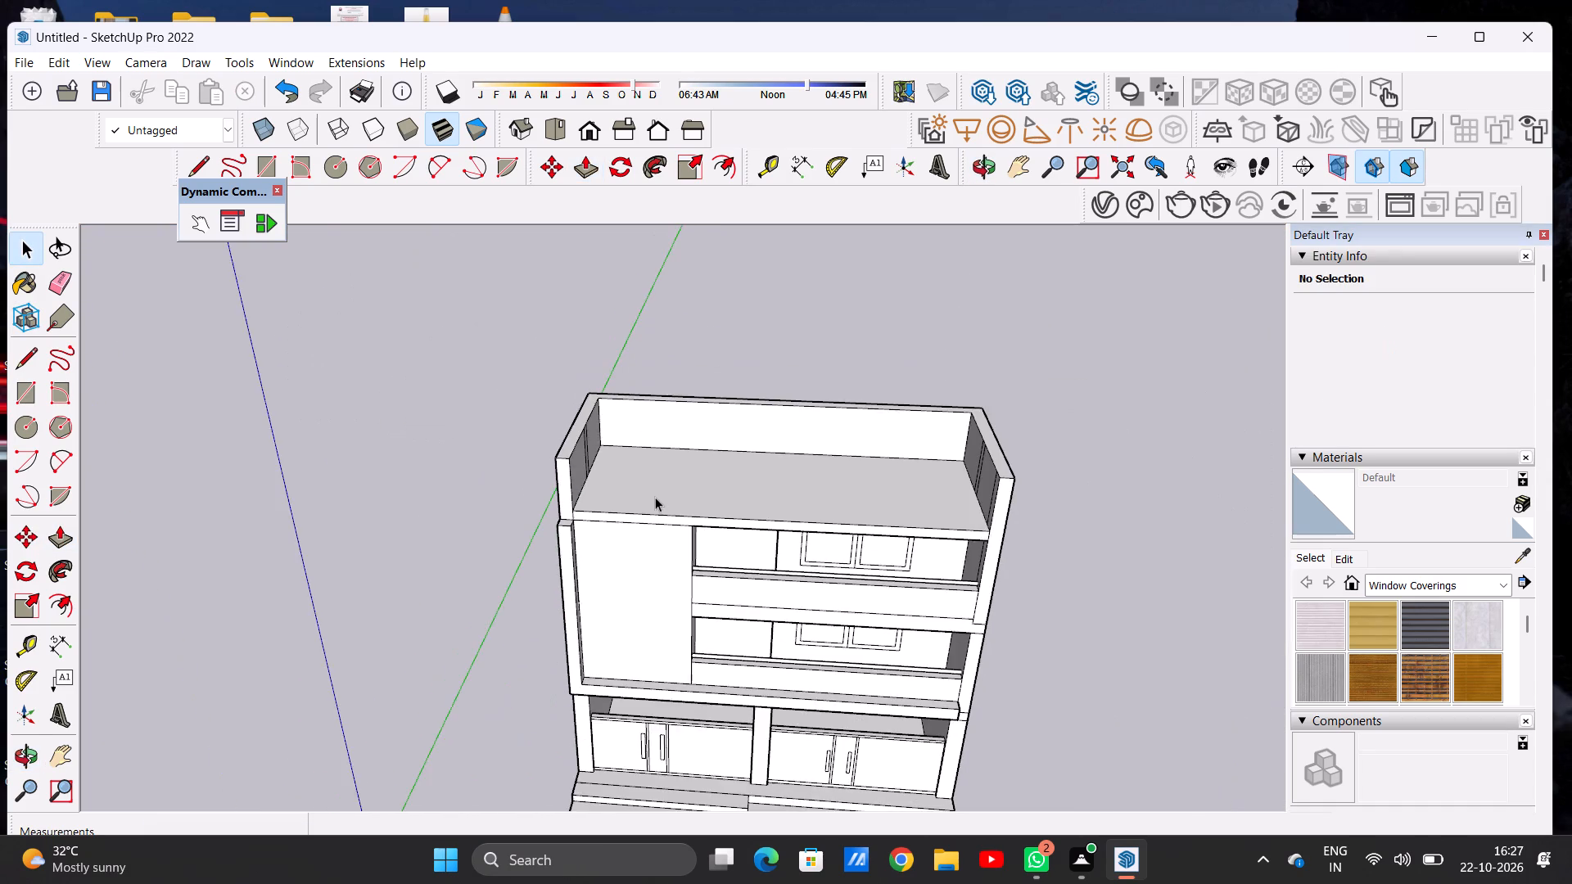
pyautogui.moveTo(658, 467); pyautogui.dragTo(671, 304, button='middle')
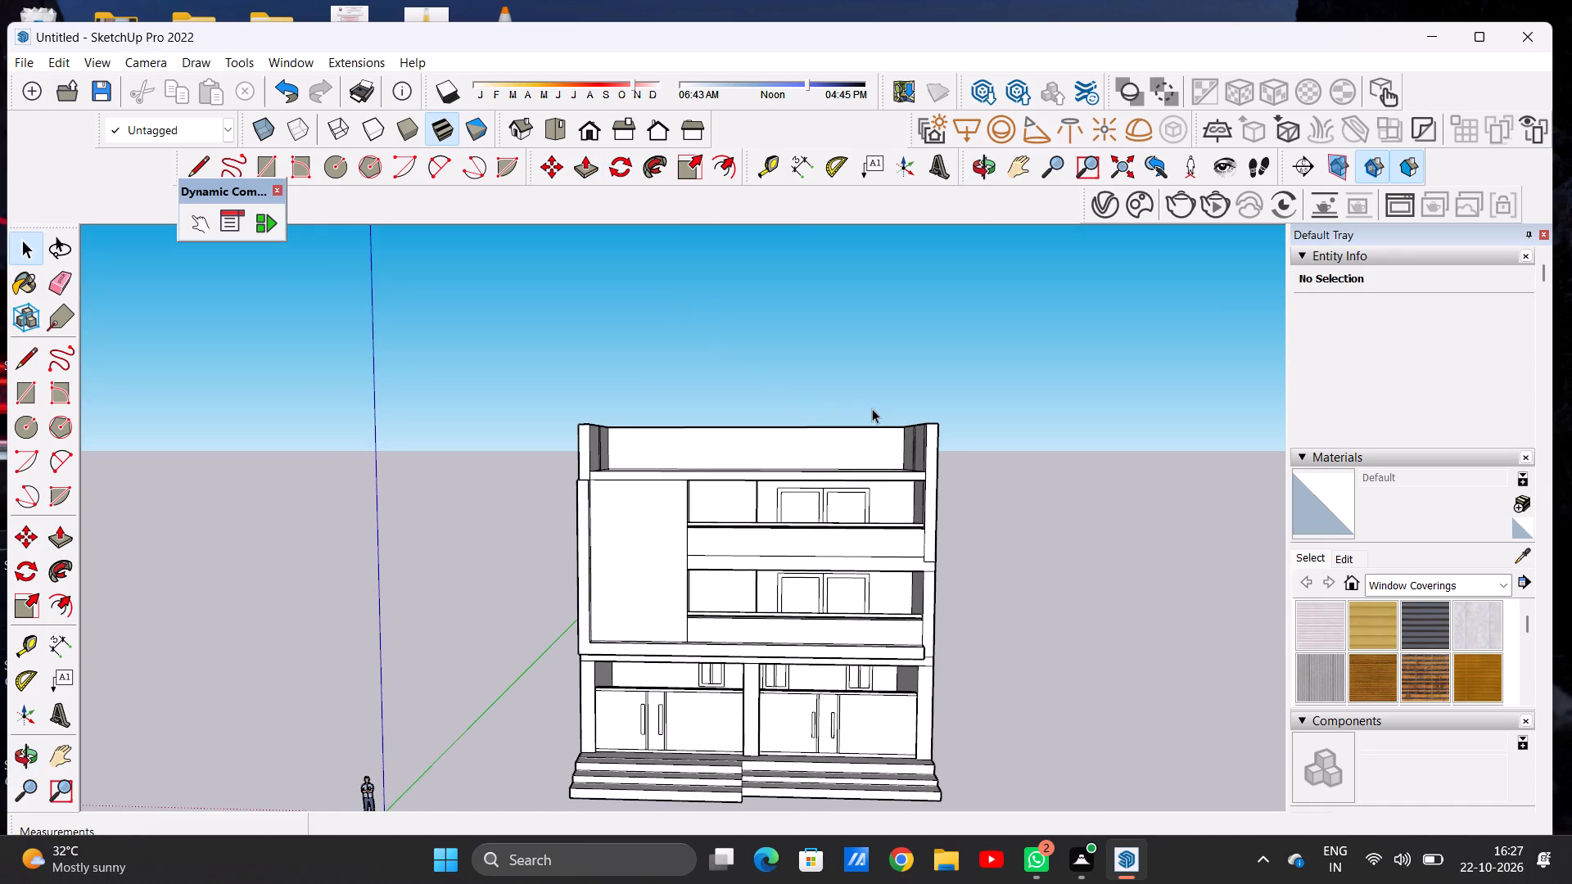
pyautogui.scroll(1, 874, 409)
pyautogui.scroll(-1, 876, 409)
pyautogui.scroll(3, 876, 409)
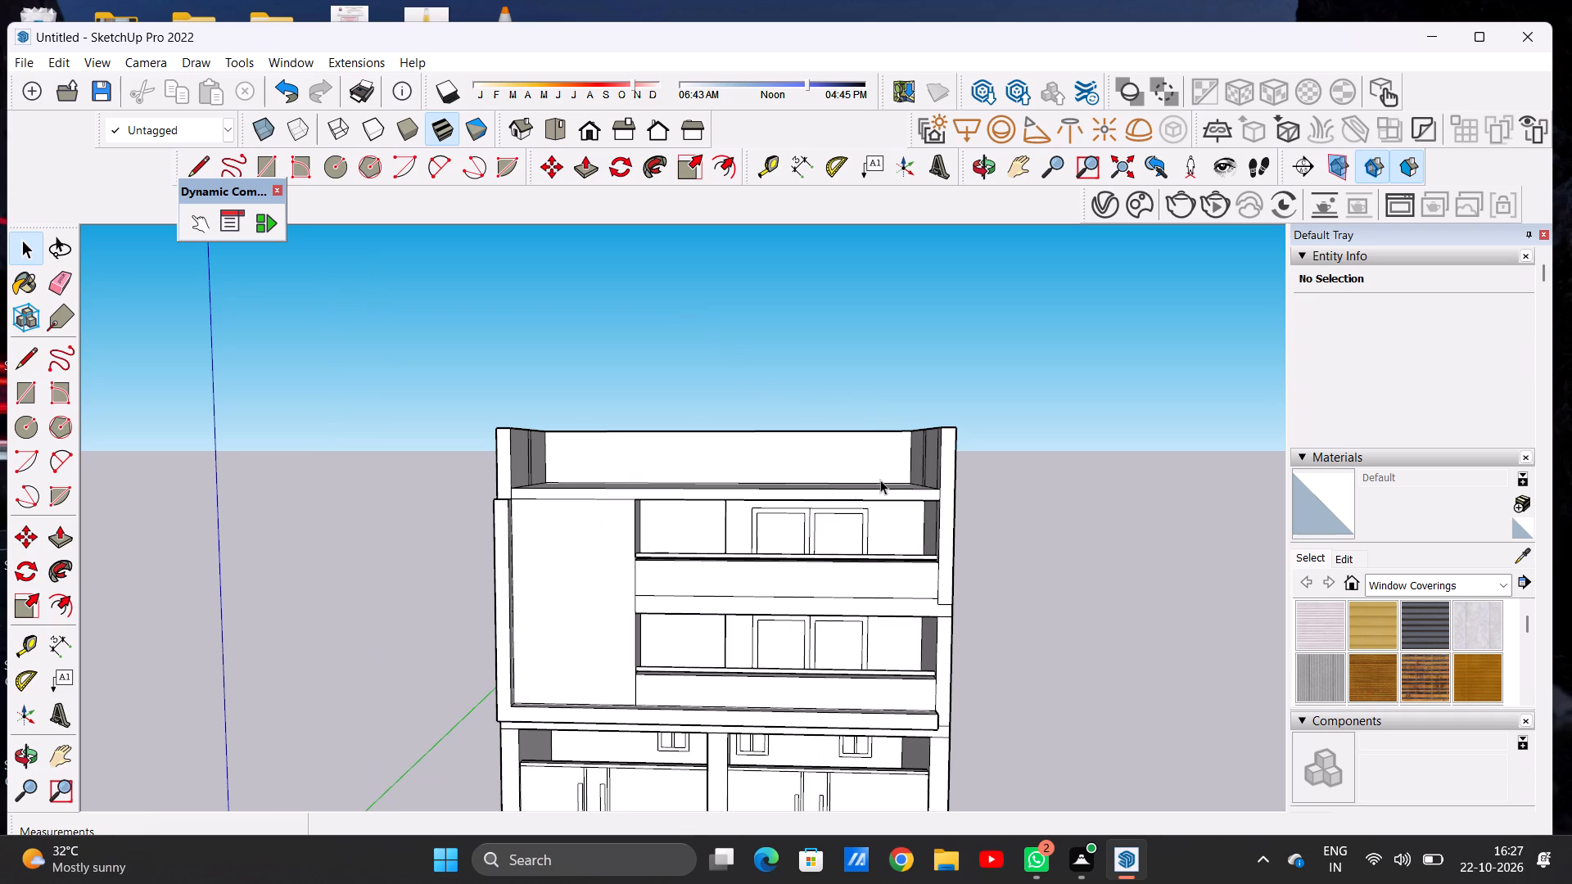
pyautogui.moveTo(959, 440); pyautogui.dragTo(708, 670, button='middle')
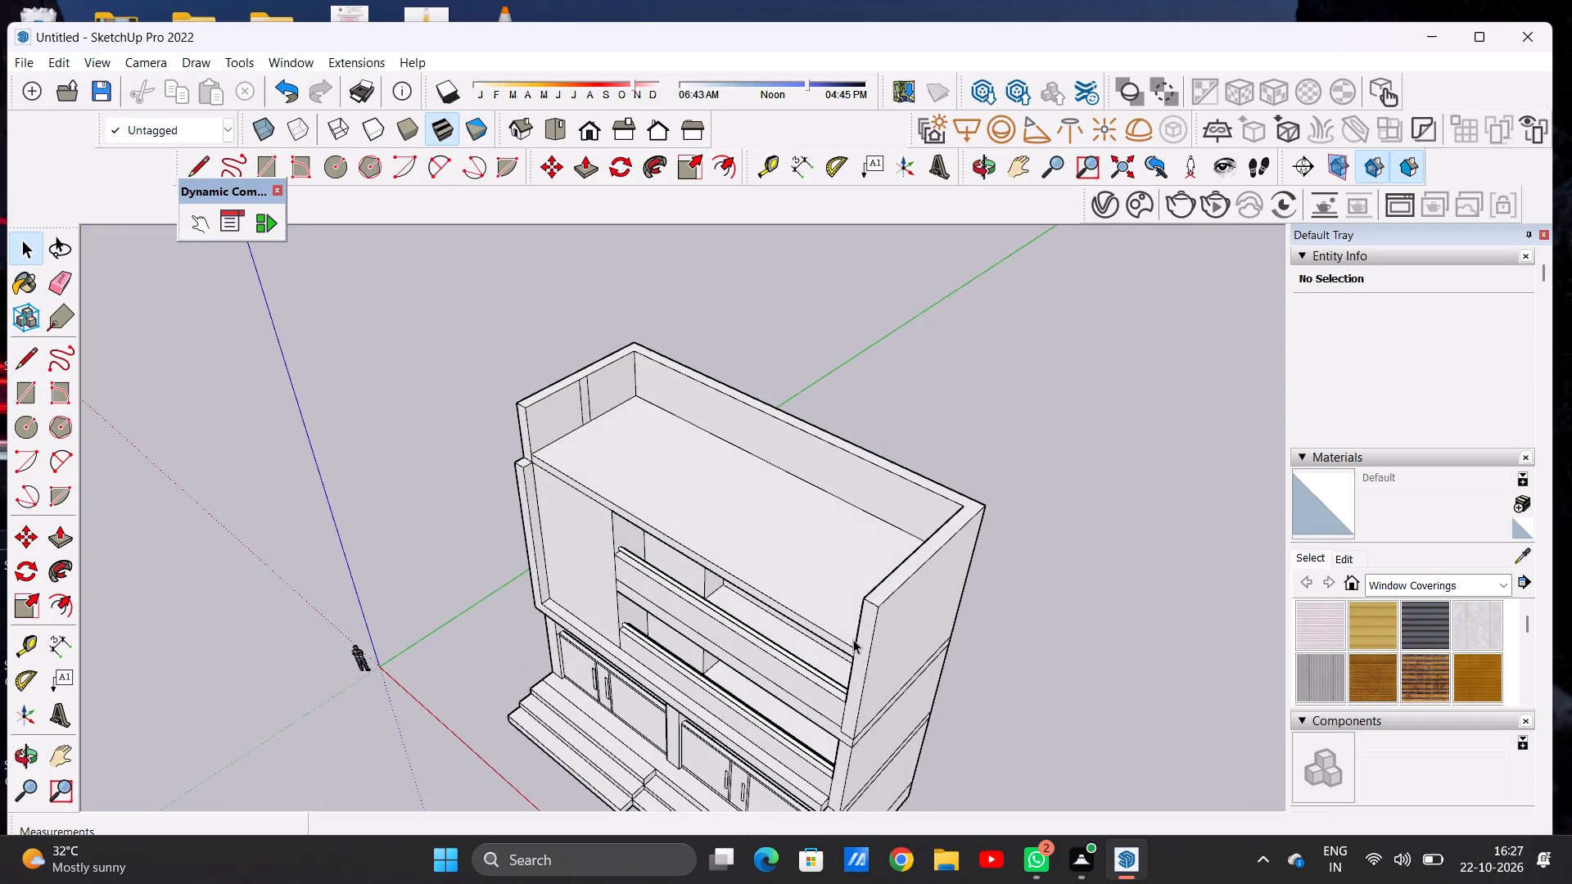
pyautogui.scroll(5, 866, 620)
pyautogui.scroll(-6, 848, 593)
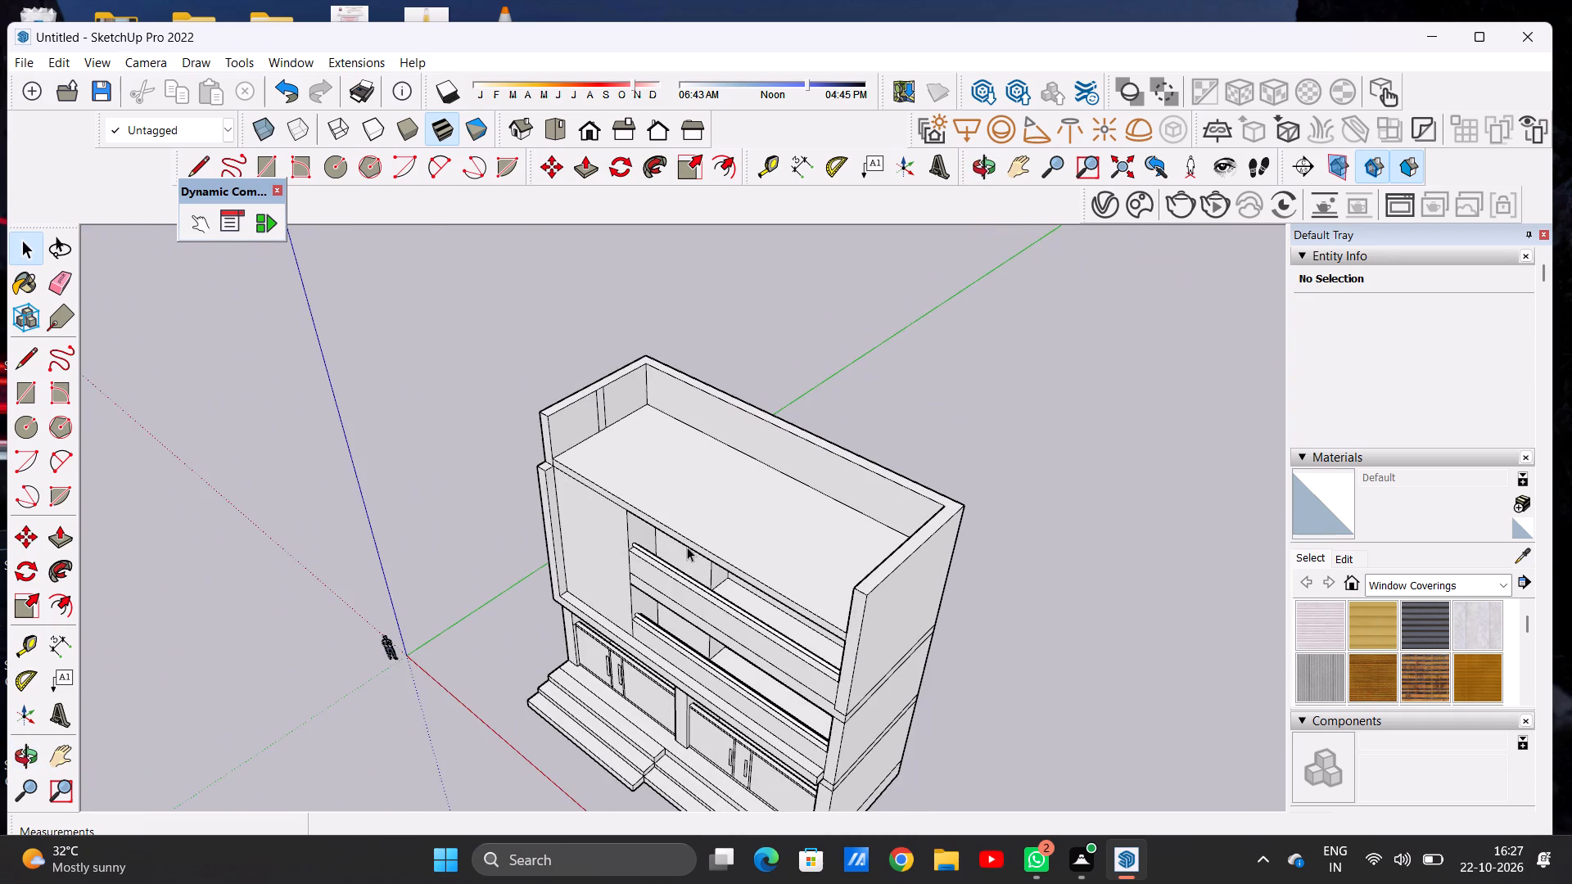
pyautogui.moveTo(683, 541); pyautogui.dragTo(868, 437, button='middle')
pyautogui.scroll(6, 652, 489)
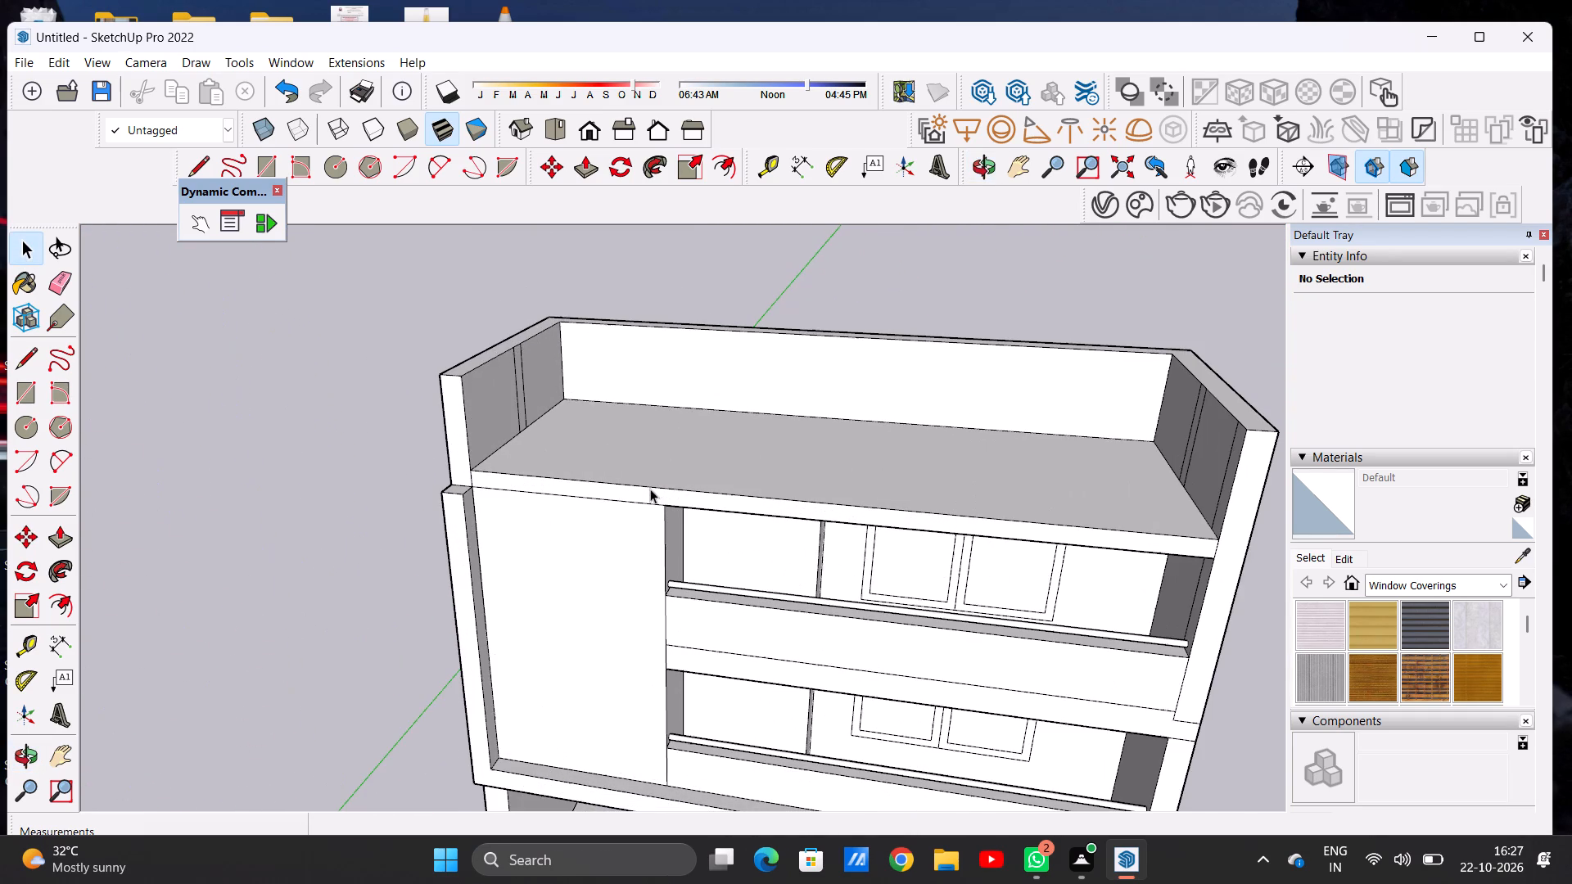
# Divide the roof slab at the blank panel's inner edge: a 1' 3 5/16" line up its front, continued about 19' back to the rear parapet.
pyautogui.moveTo(699, 483); pyautogui.dragTo(381, 576, button='middle')
pyautogui.scroll(2, 544, 527)
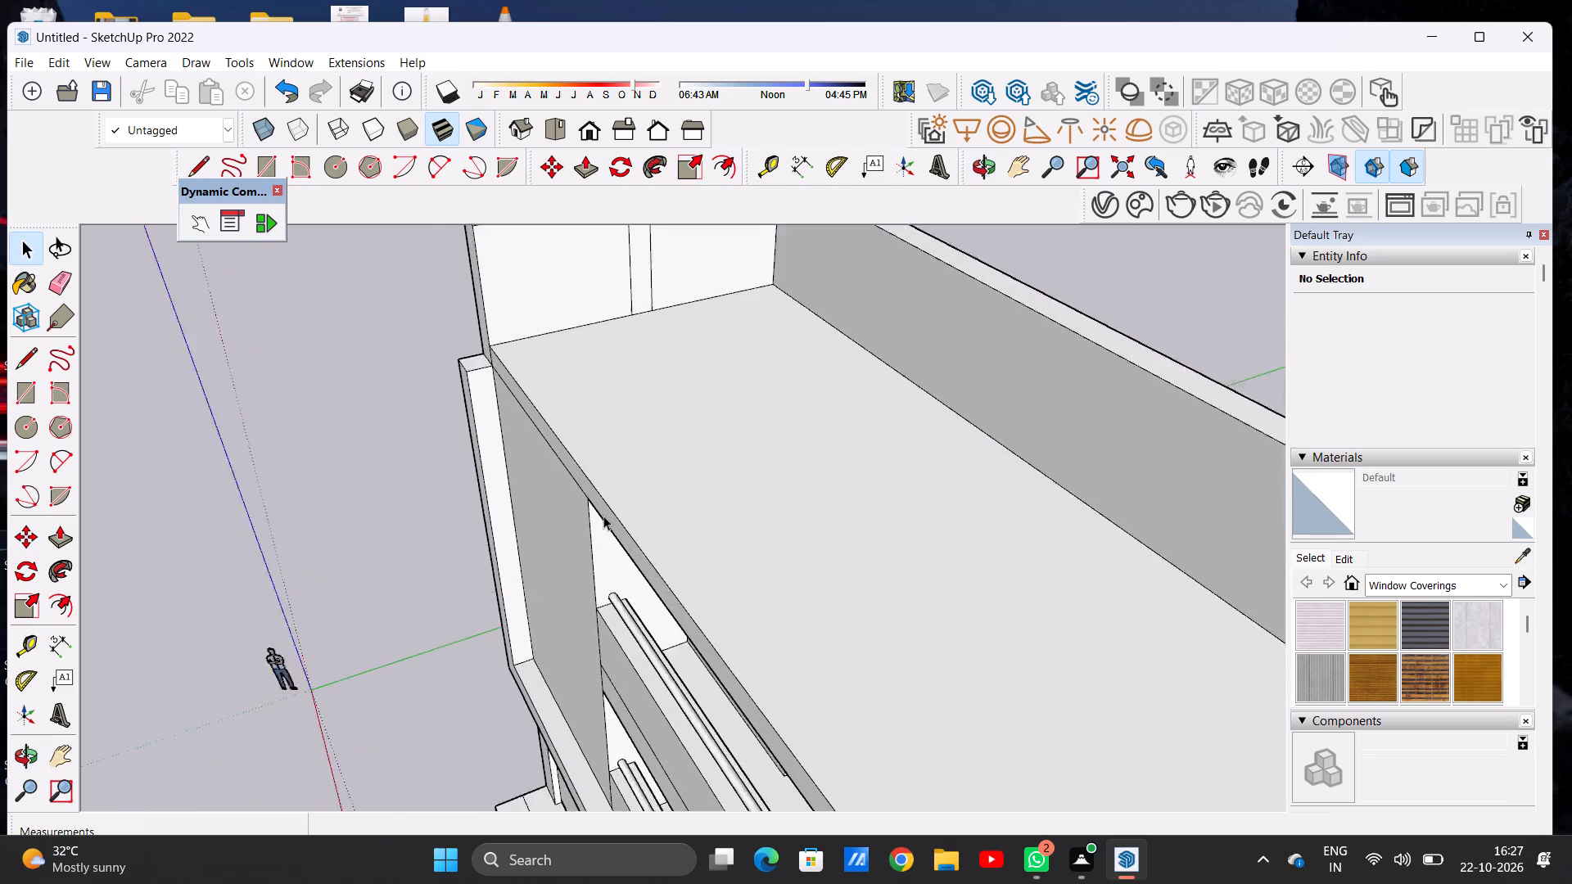
pyautogui.scroll(6, 603, 516)
pyautogui.press('l')
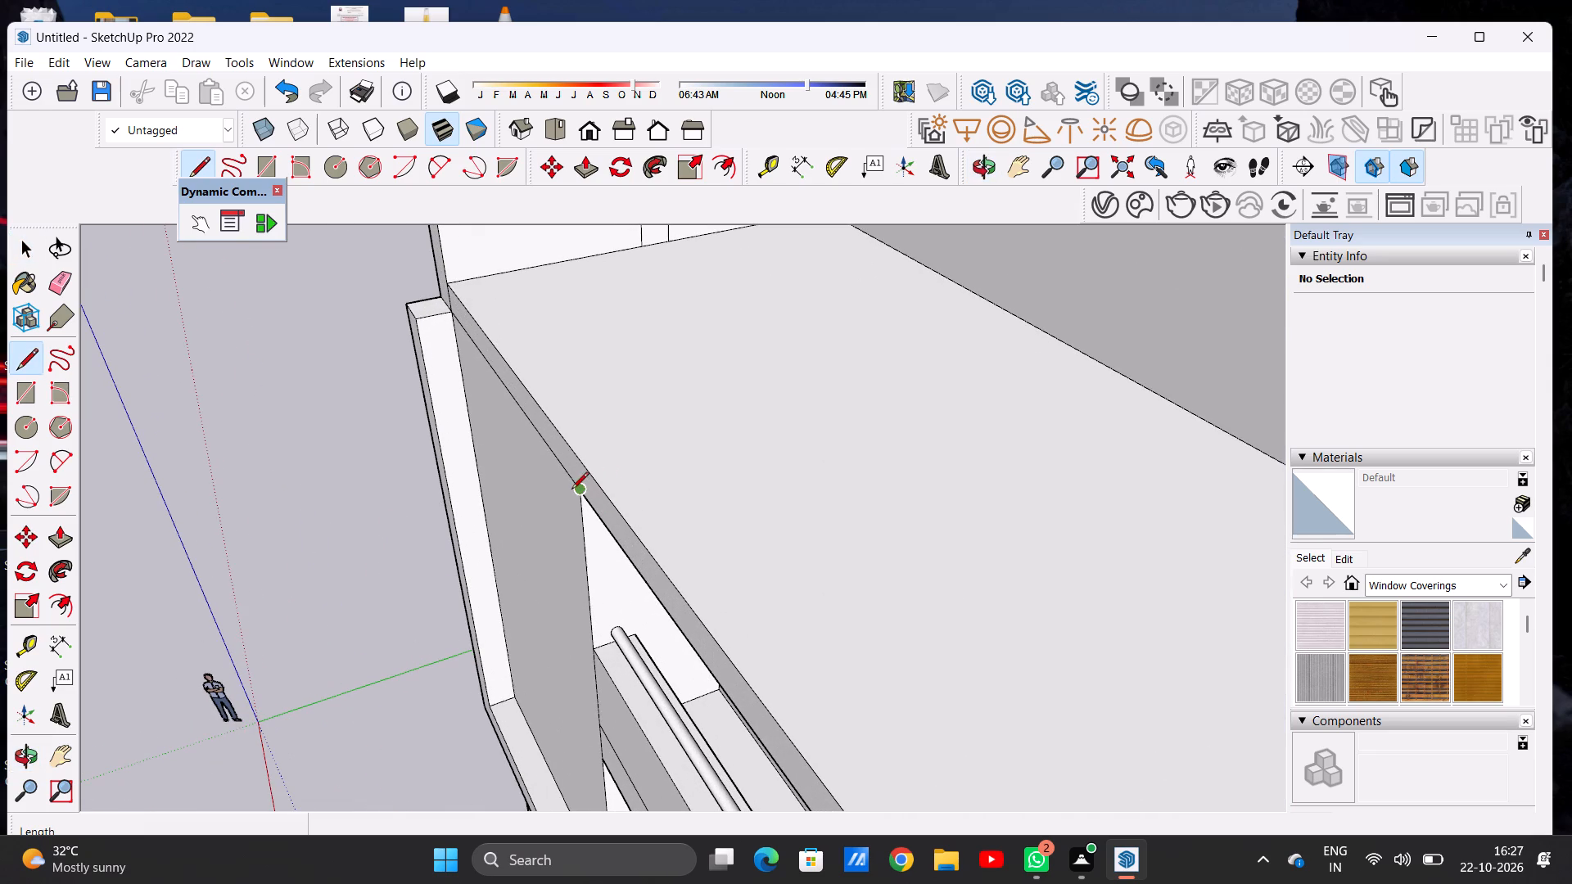
pyautogui.click(580, 494)
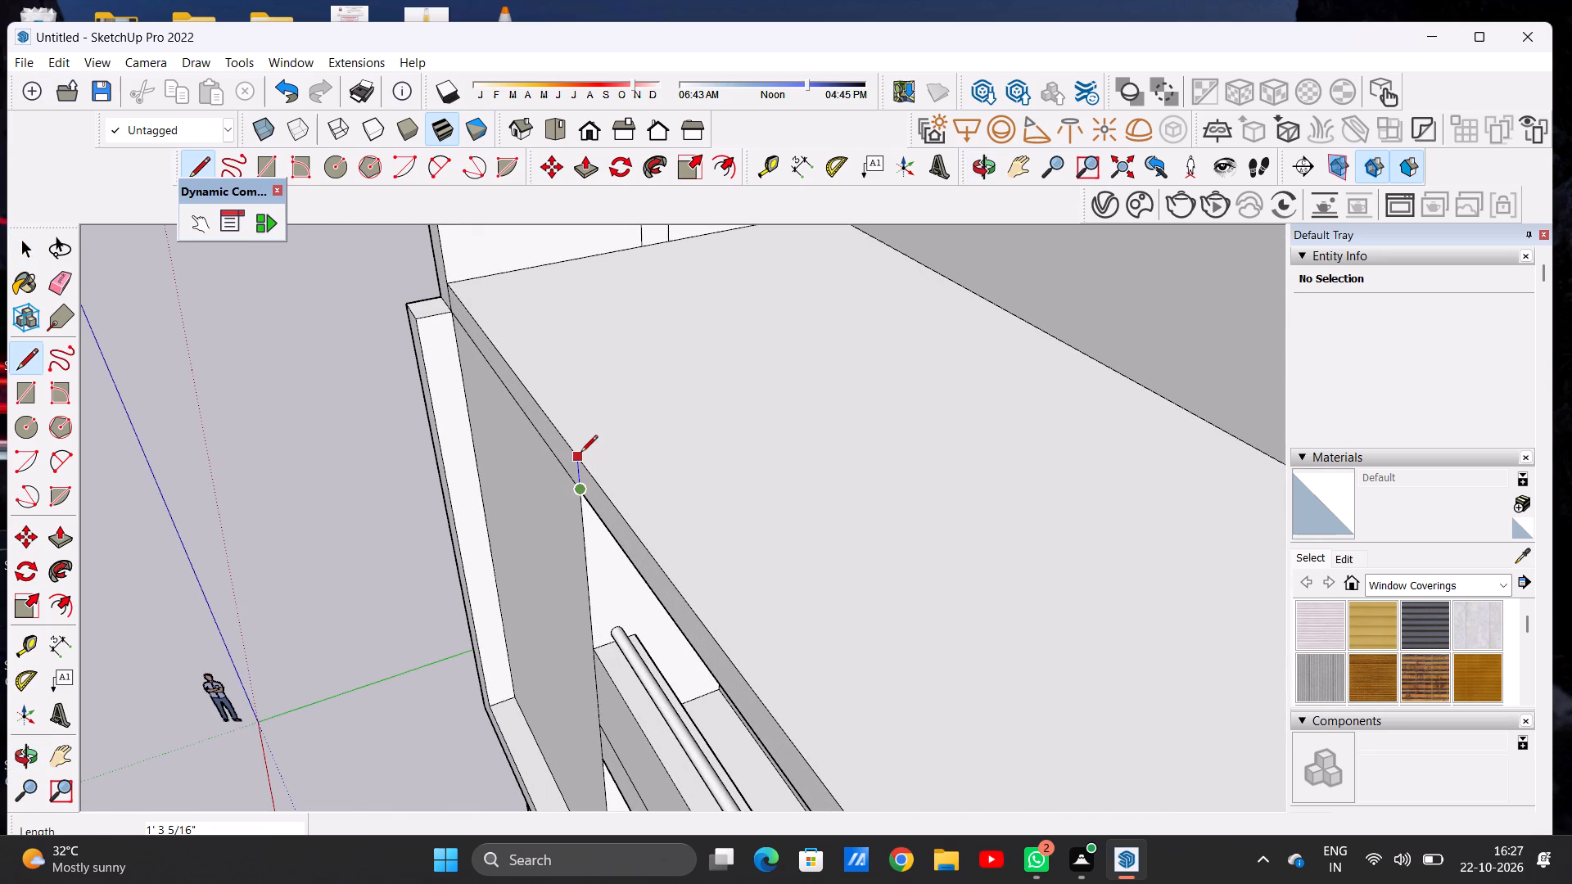
pyautogui.click(580, 453)
pyautogui.click(576, 460)
pyautogui.click(1035, 326)
pyautogui.press('space')
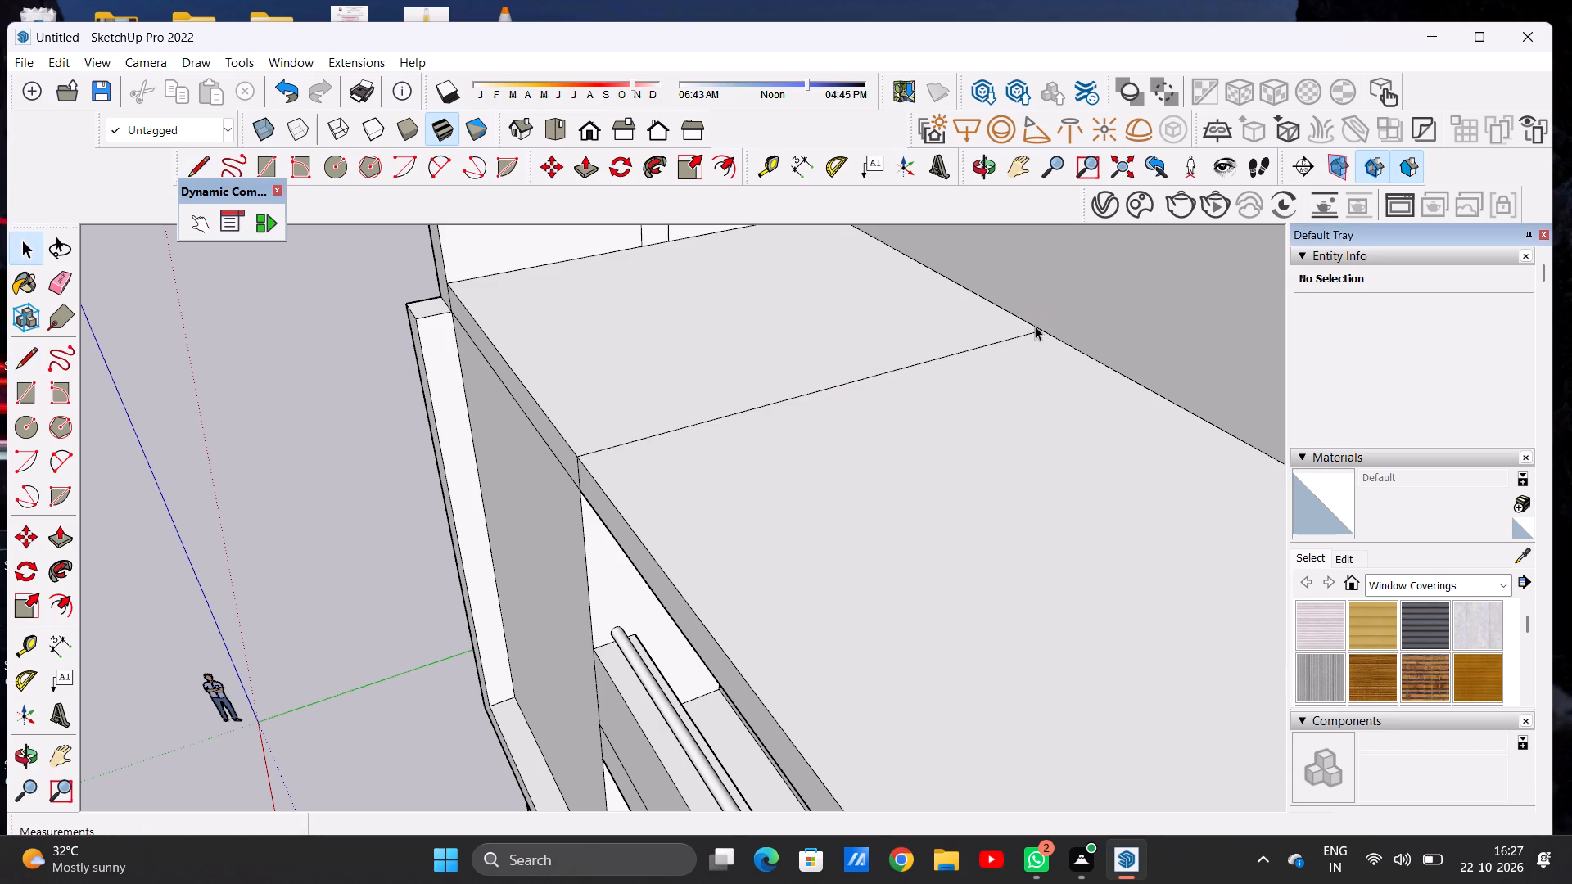
# Push/Pull the roof section above the blank panel up 7' 5/8", level with the parapet top.
pyautogui.write('P')
pyautogui.click(567, 404)
pyautogui.scroll(-12, 605, 385)
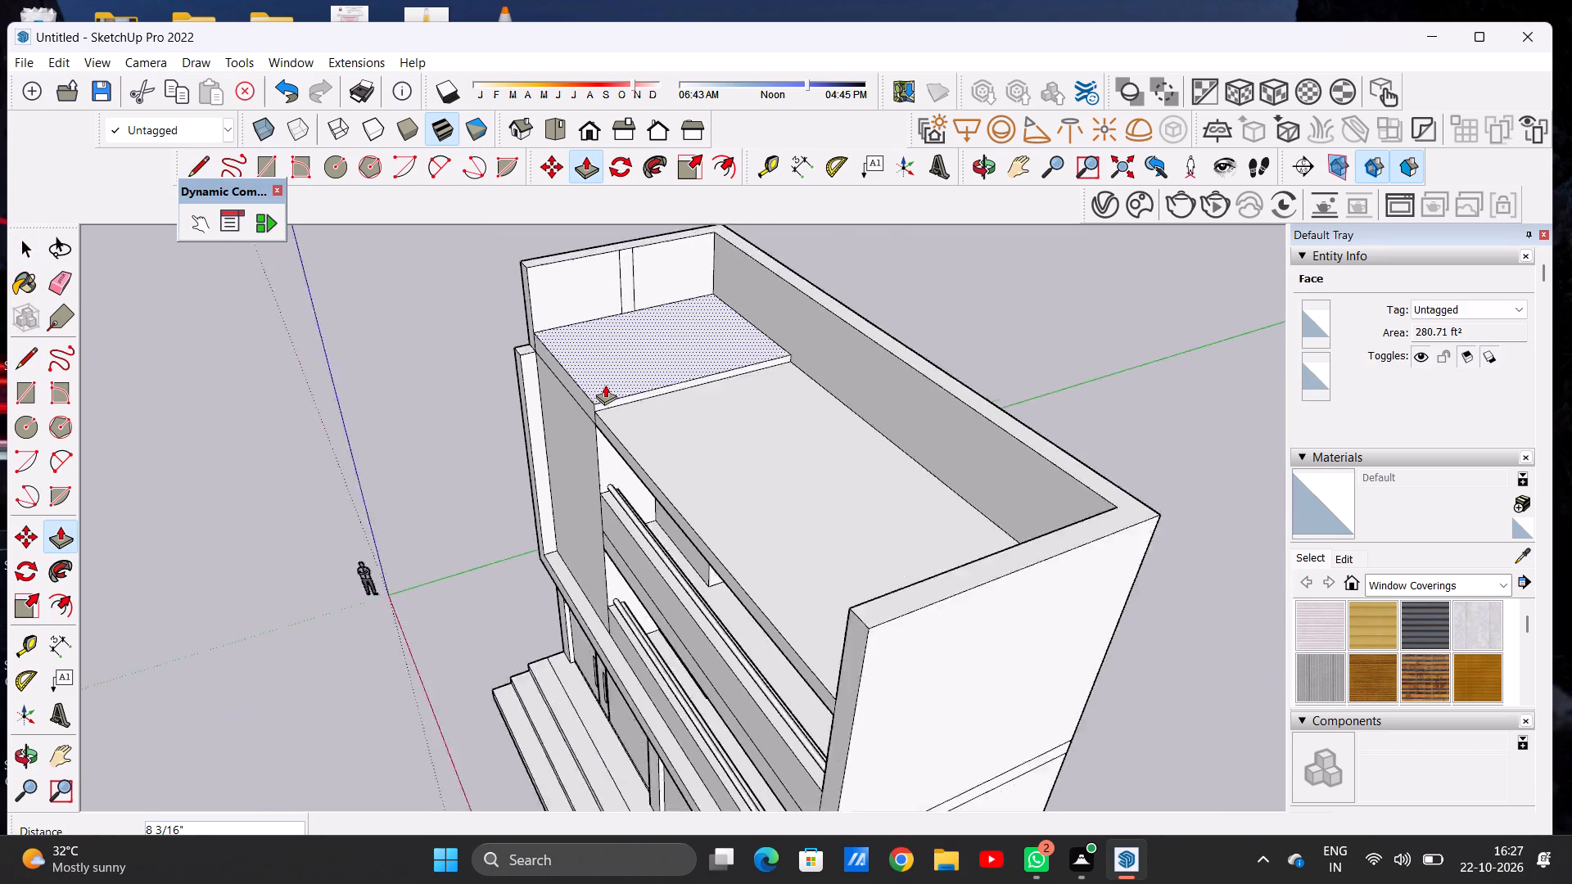
pyautogui.scroll(-2, 605, 385)
pyautogui.scroll(11, 576, 325)
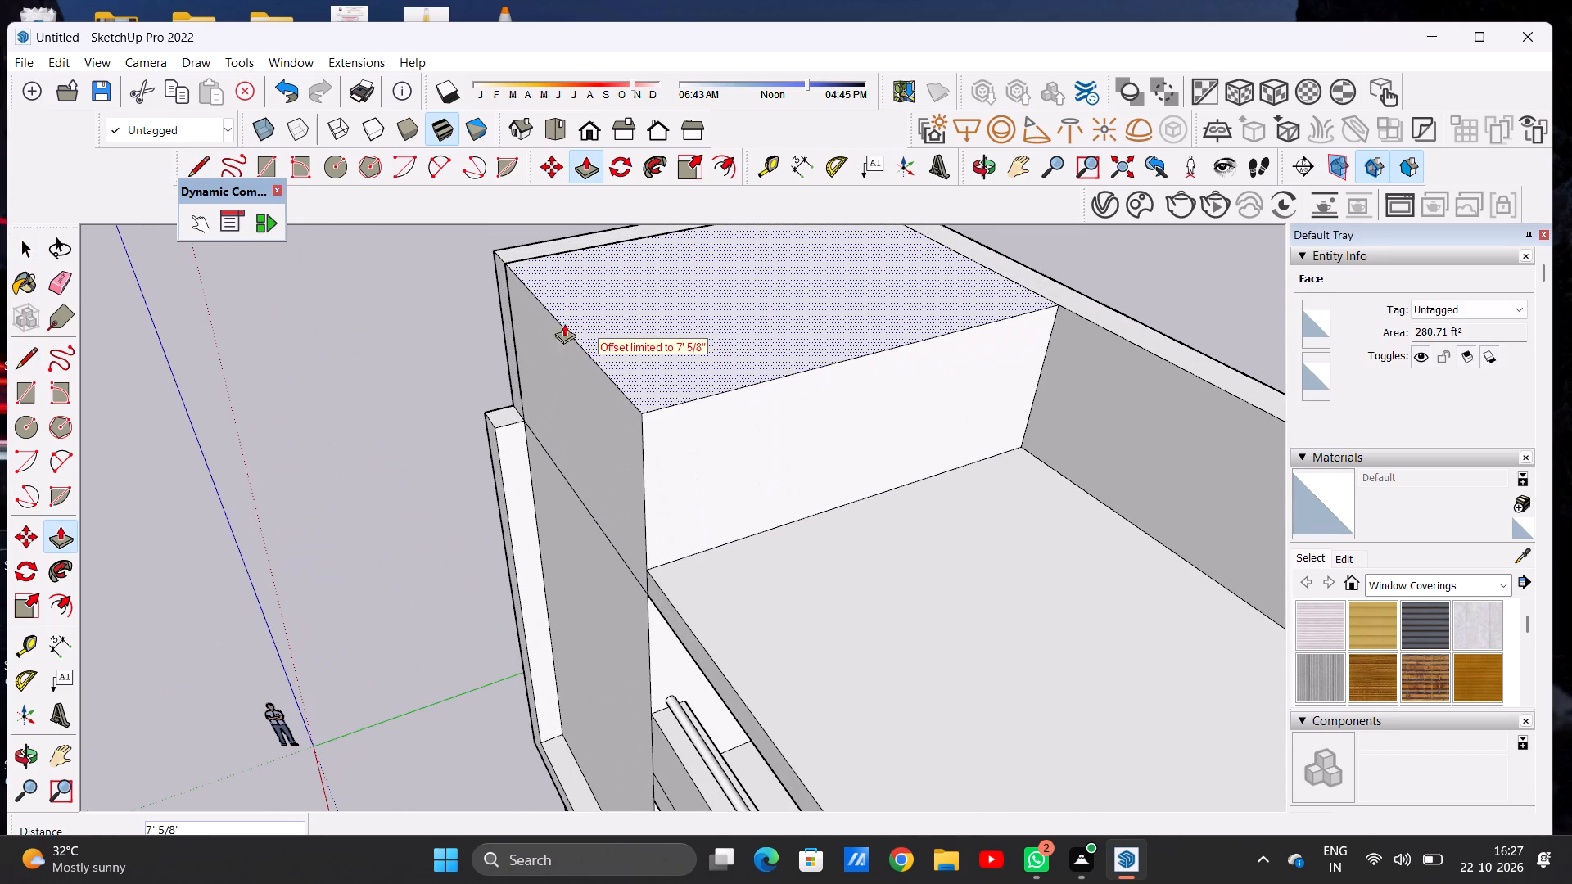
pyautogui.click(509, 262)
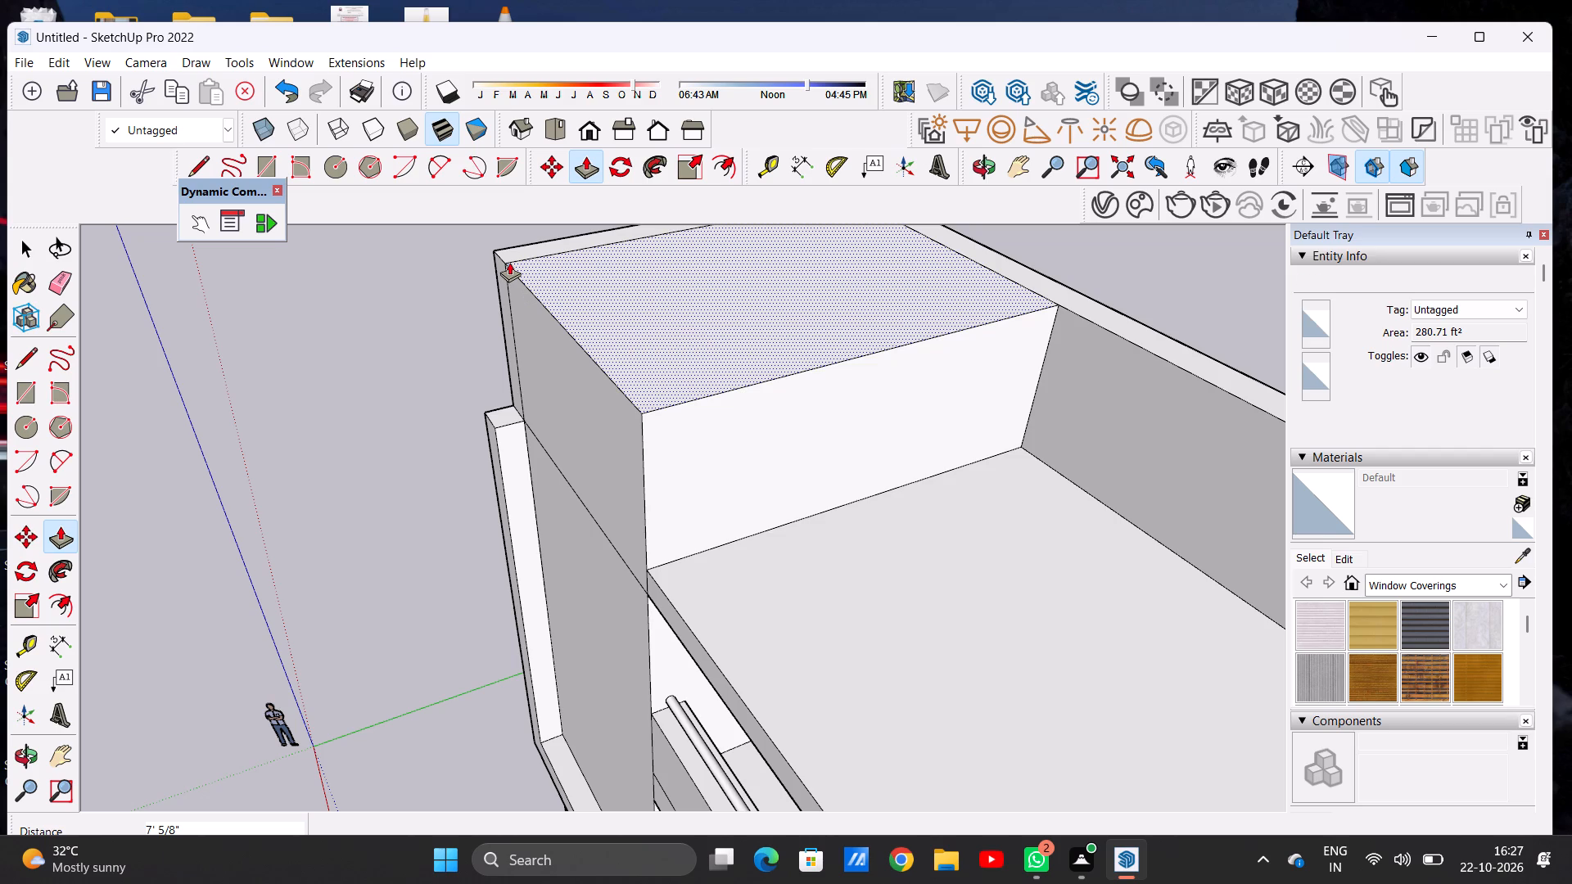
pyautogui.press('space')
# Erase the horizontal seam on the front between the blank panel and the raised roof block.
pyautogui.scroll(-7, 609, 459)
pyautogui.moveTo(603, 521); pyautogui.dragTo(803, 444, button='middle')
pyautogui.scroll(3, 669, 466)
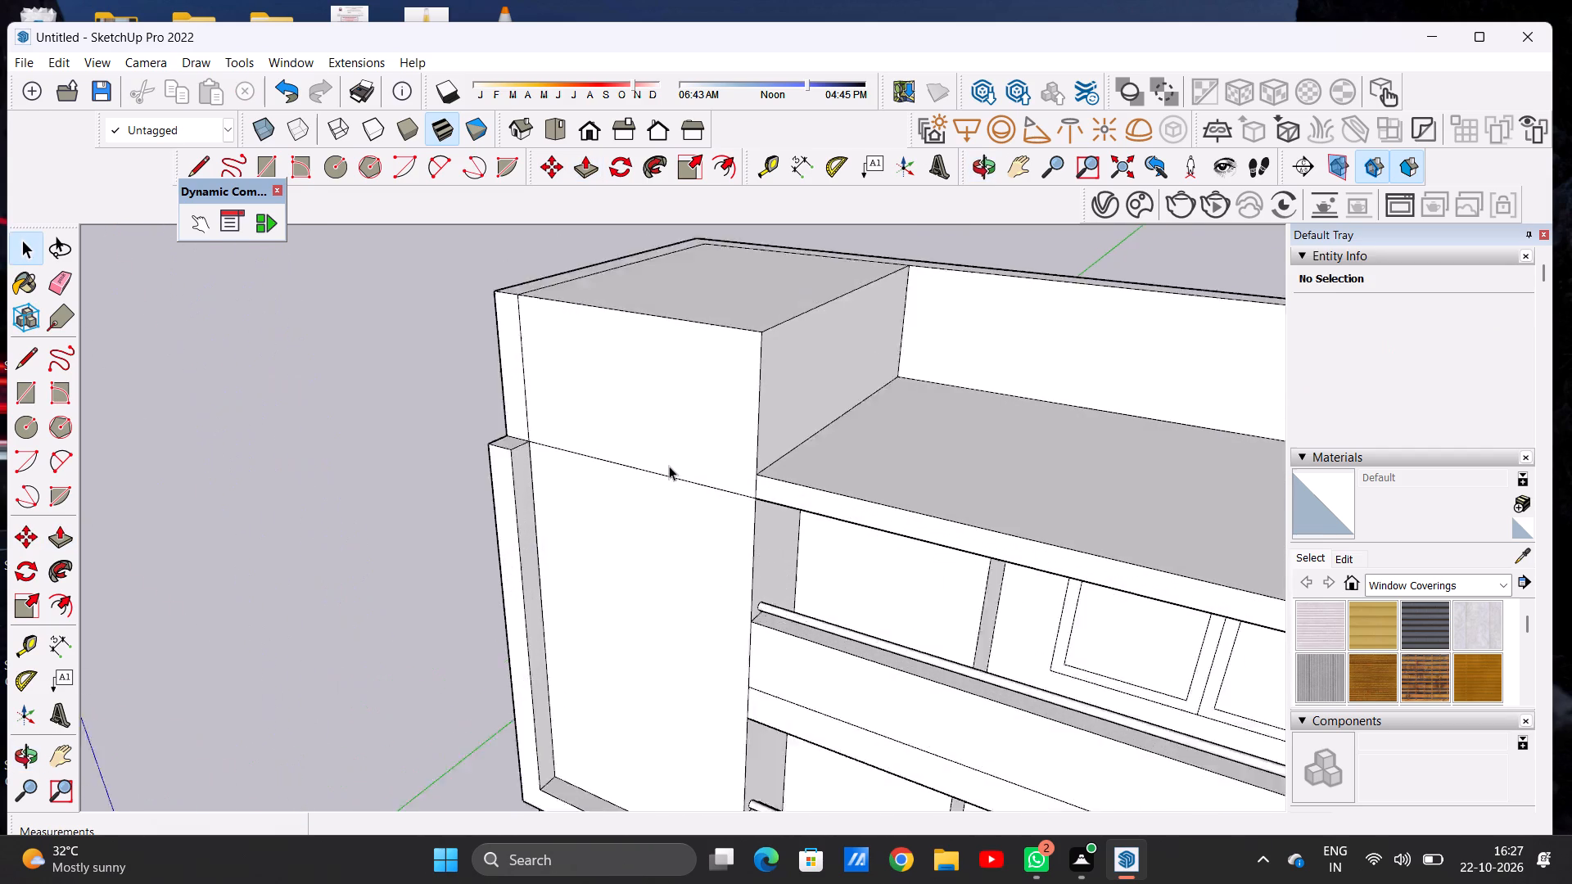
pyautogui.scroll(5, 669, 466)
pyautogui.press('e')
pyautogui.moveTo(669, 466); pyautogui.dragTo(669, 505)
pyautogui.press('space')
# Examine the heightened blank panel and its junction with the projecting side post and the roof.
pyautogui.scroll(-7, 669, 505)
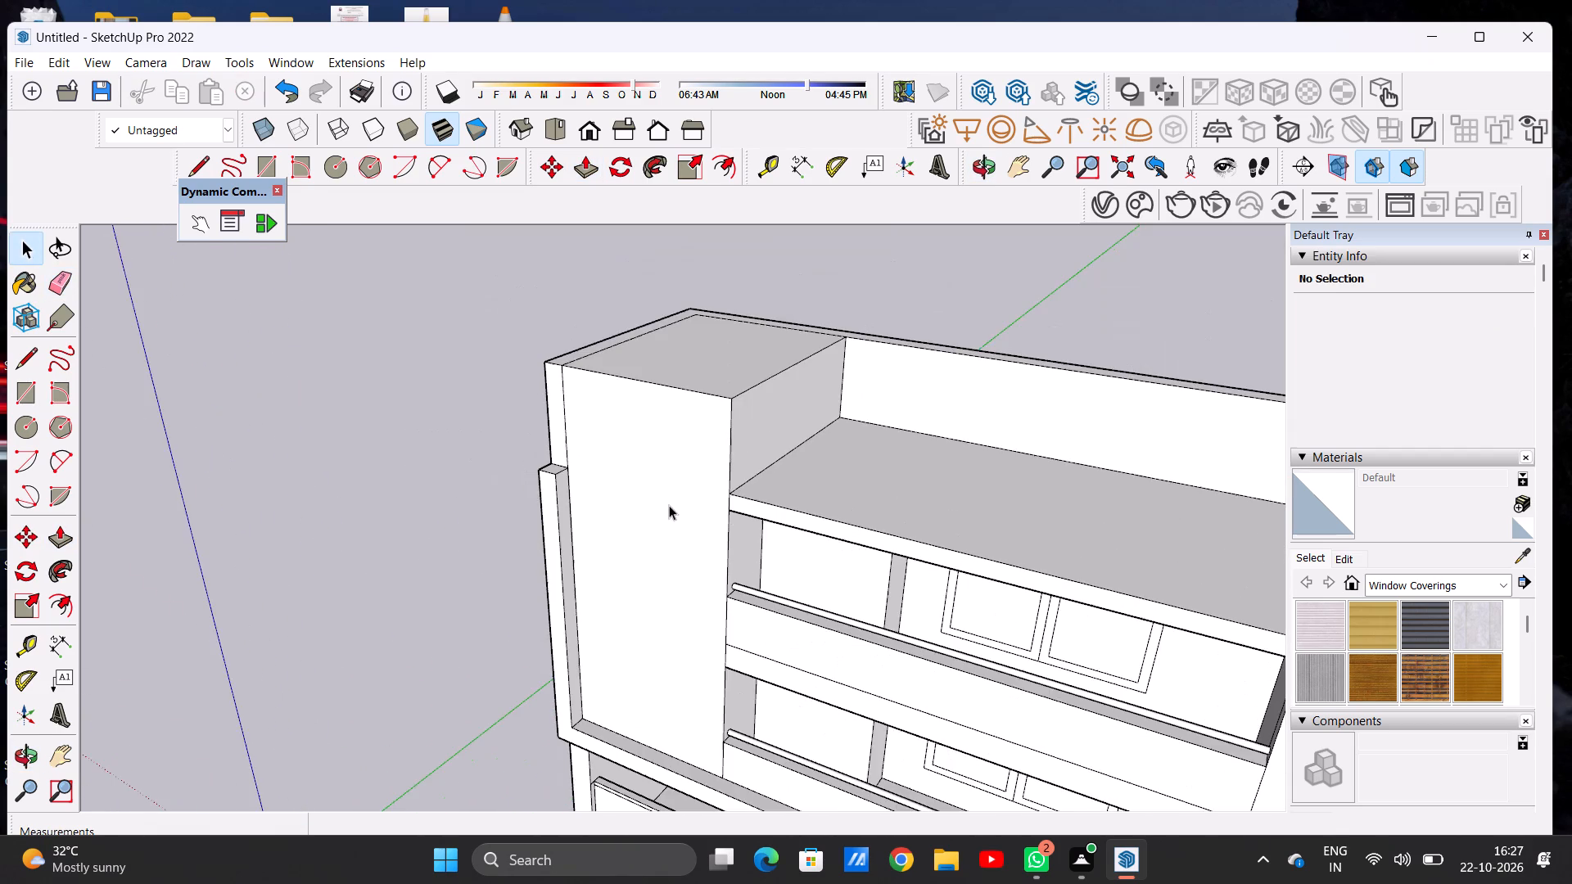
pyautogui.scroll(-2, 669, 505)
pyautogui.moveTo(701, 475); pyautogui.dragTo(861, 444, button='middle')
pyautogui.scroll(7, 692, 459)
pyautogui.scroll(-3, 691, 459)
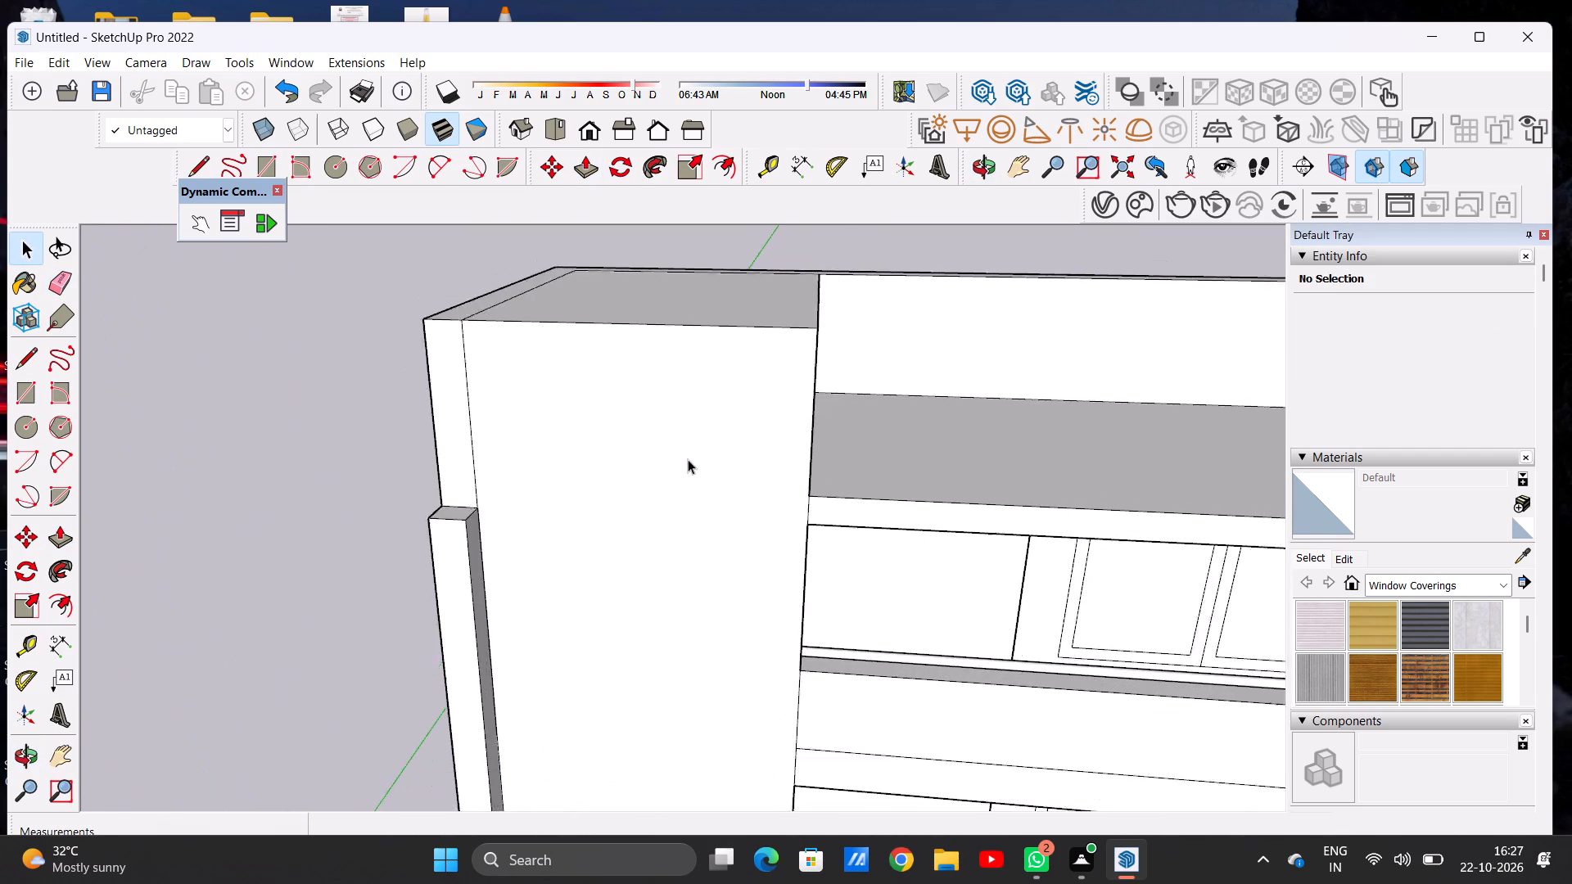
pyautogui.scroll(-7, 688, 459)
pyautogui.scroll(1, 622, 466)
pyautogui.scroll(-1, 622, 466)
# Push/Pull the top of the side post beside the blank panel up 8' 3 15/16", level with the parapet top.
pyautogui.moveTo(632, 462); pyautogui.dragTo(521, 444, button='middle')
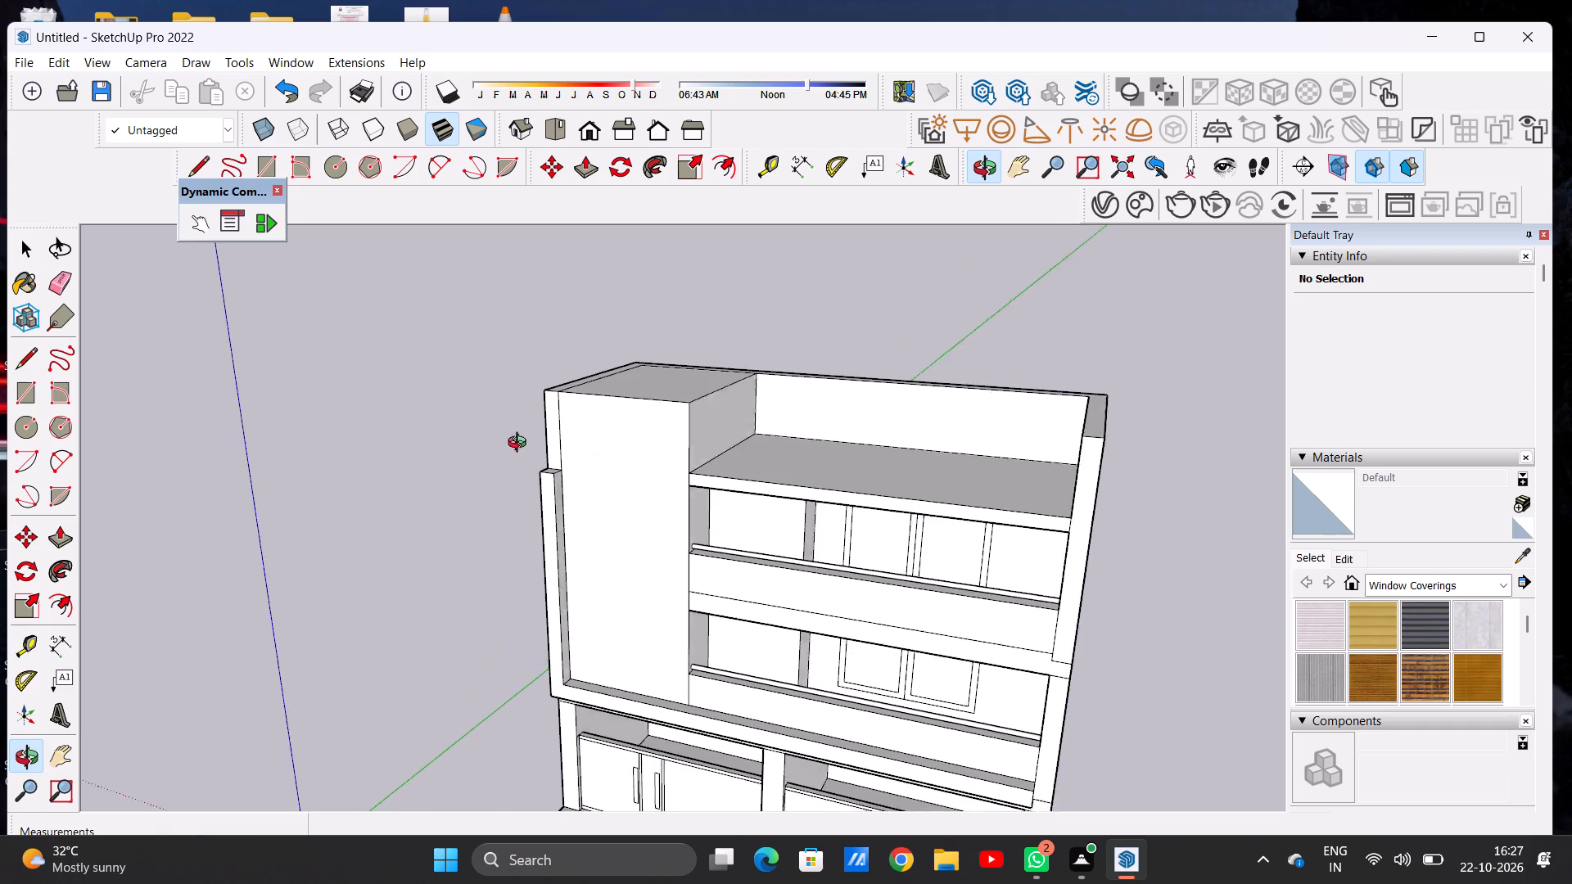
pyautogui.moveTo(521, 444); pyautogui.dragTo(414, 491, button='middle')
pyautogui.scroll(7, 601, 453)
pyautogui.press('p')
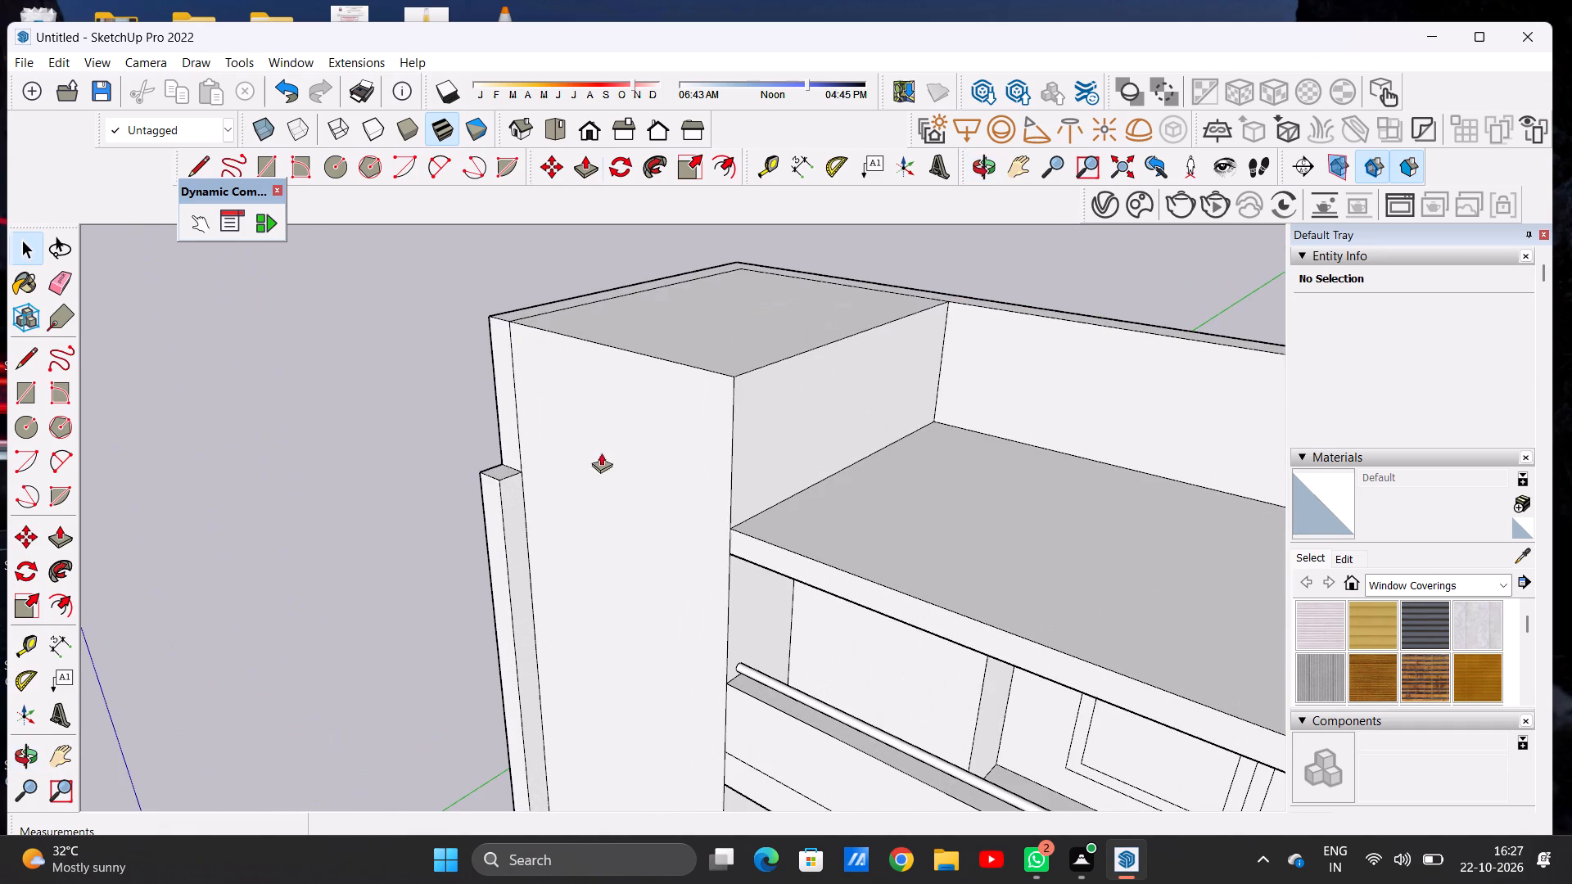
pyautogui.scroll(10, 515, 460)
pyautogui.scroll(-1, 515, 462)
pyautogui.scroll(1, 515, 462)
pyautogui.scroll(-1, 515, 462)
pyautogui.scroll(2, 515, 462)
pyautogui.click(471, 496)
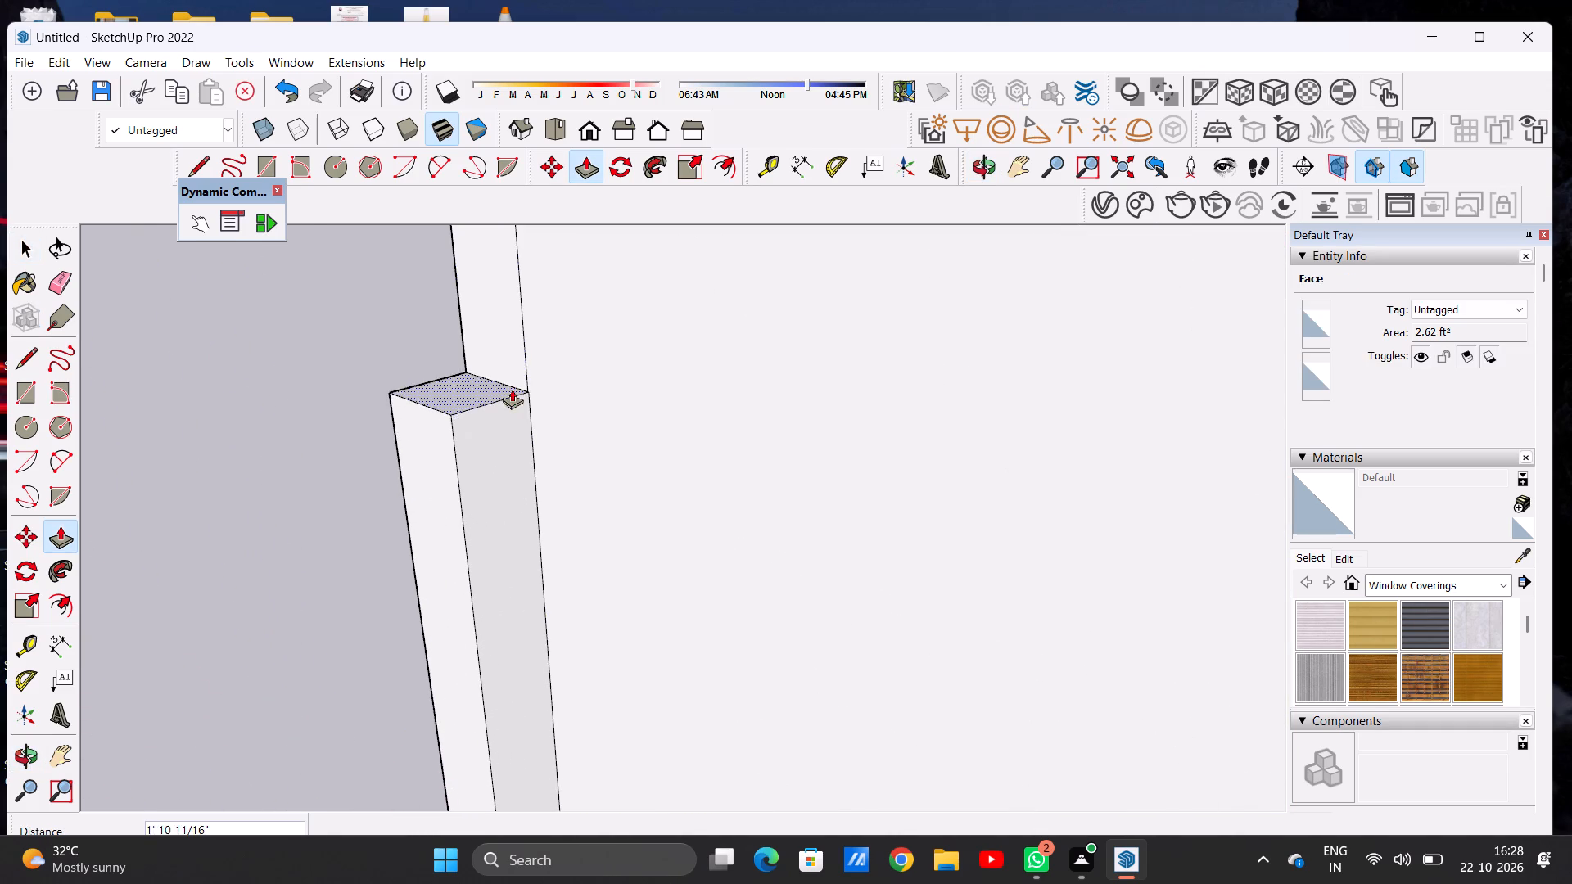
pyautogui.scroll(-18, 512, 389)
pyautogui.scroll(12, 517, 335)
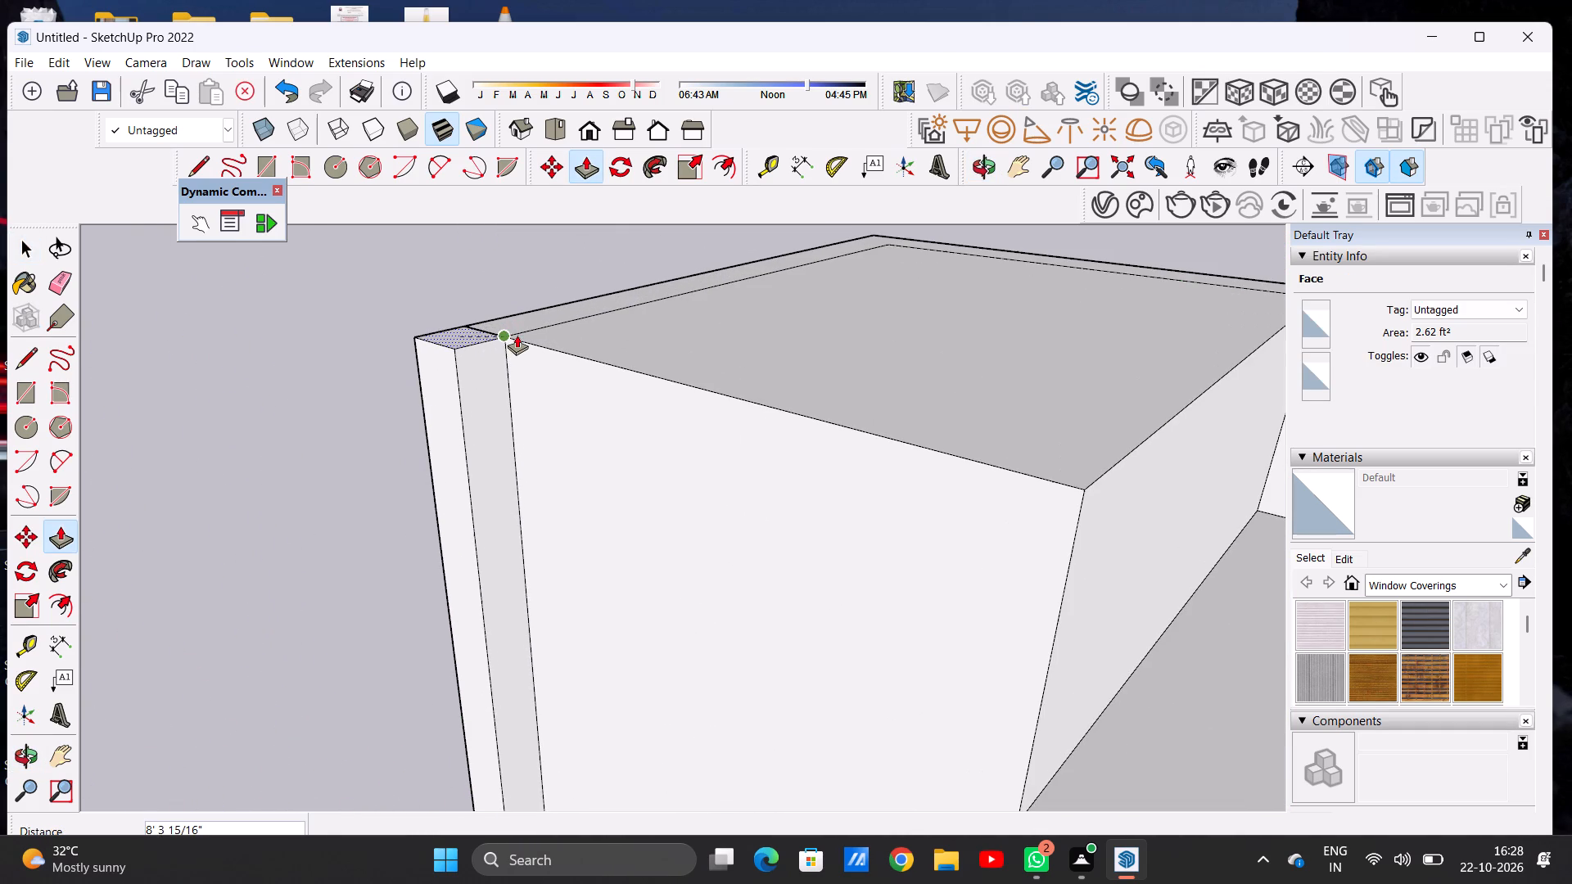
pyautogui.click(517, 335)
pyautogui.press('space')
# Examine the whole building from the front, above and the side, checking the extended post, blank panel and roof parapet.
pyautogui.scroll(-12, 533, 417)
pyautogui.moveTo(532, 436); pyautogui.dragTo(552, 425, button='middle')
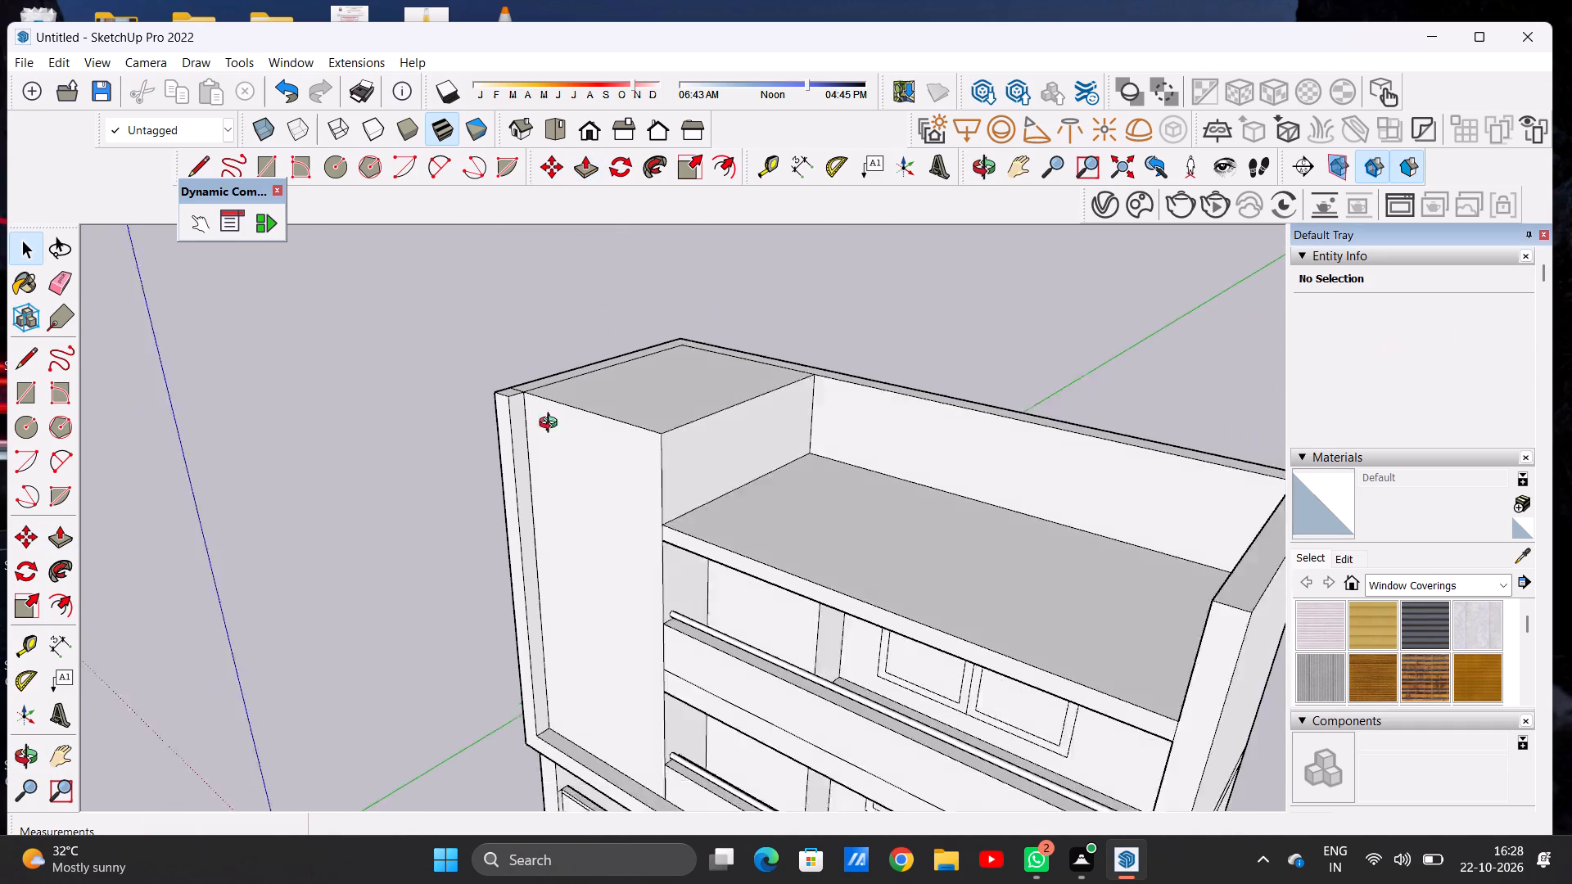
pyautogui.moveTo(552, 425); pyautogui.dragTo(773, 367, button='middle')
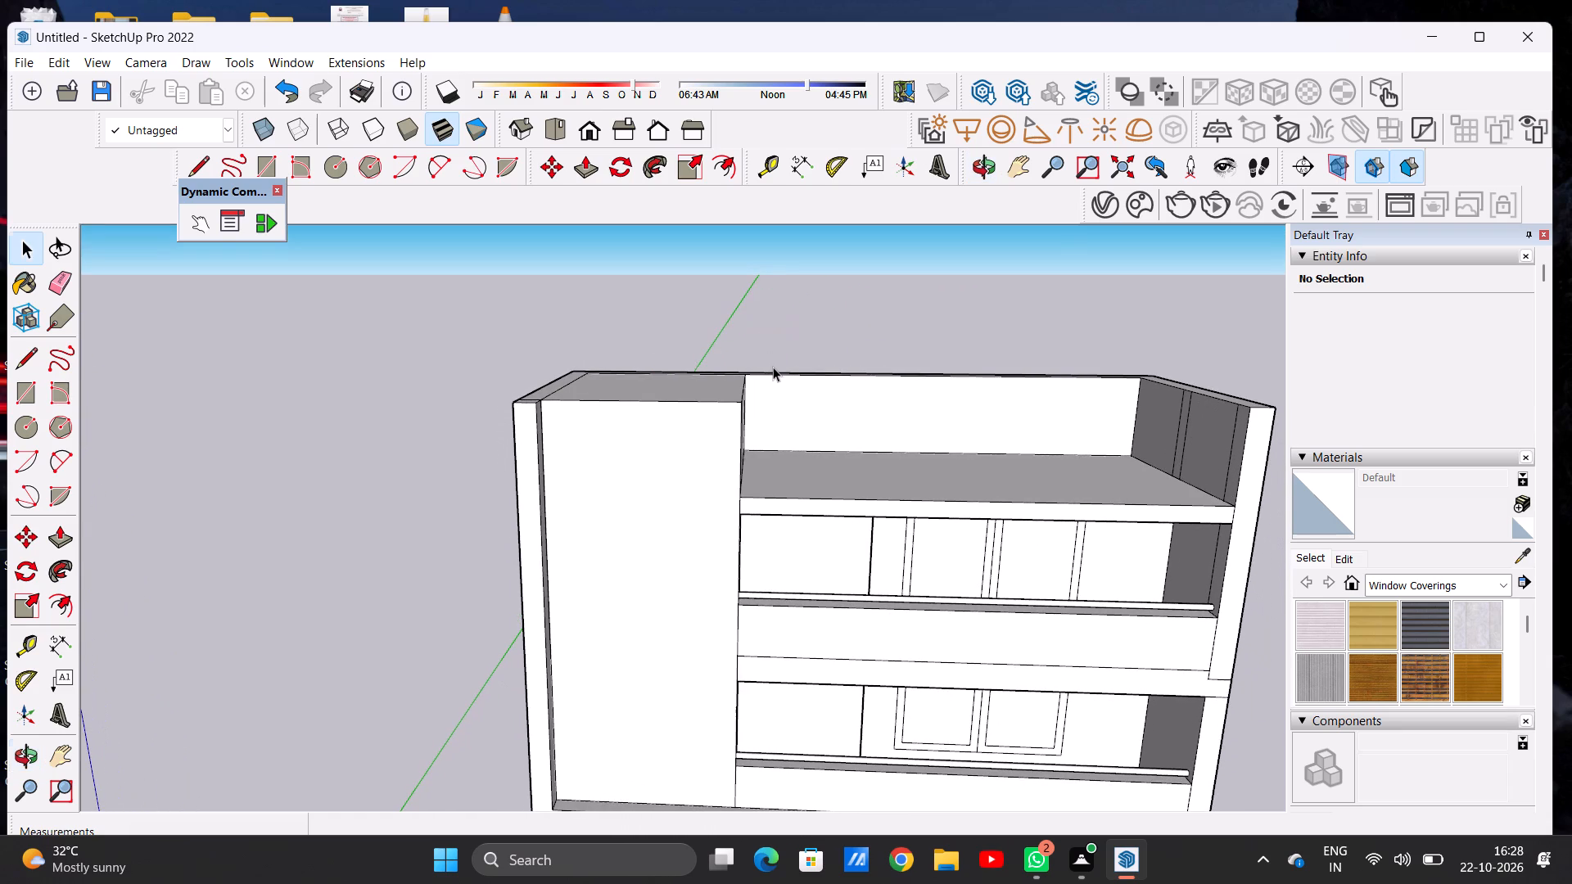
pyautogui.scroll(-4, 316, 462)
pyautogui.scroll(4, 468, 441)
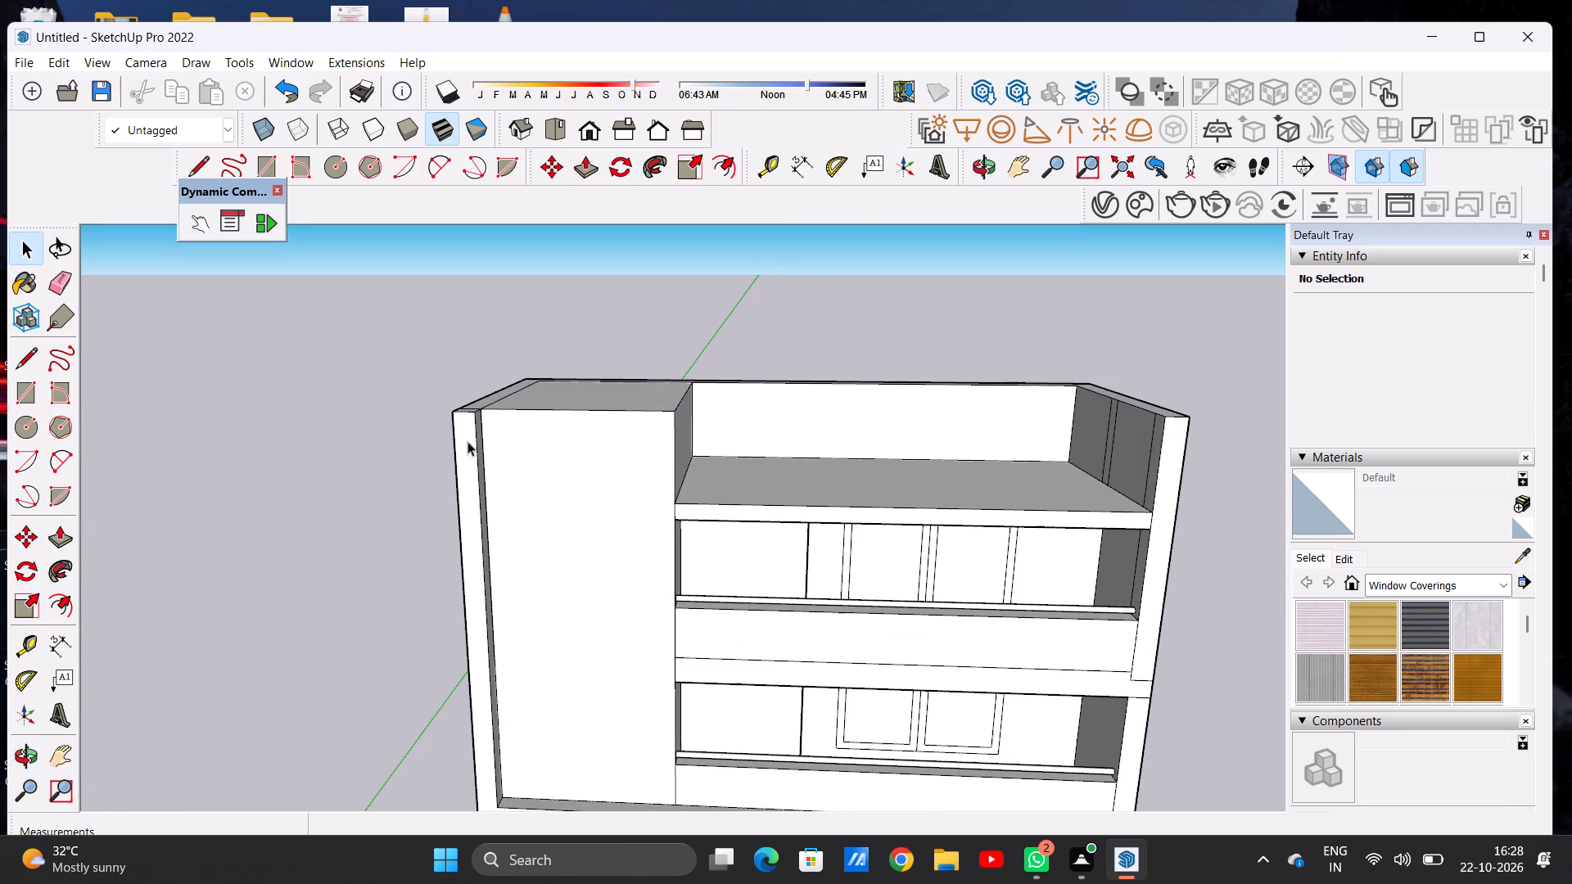
pyautogui.scroll(-5, 525, 386)
pyautogui.moveTo(576, 433); pyautogui.dragTo(577, 428, button='middle')
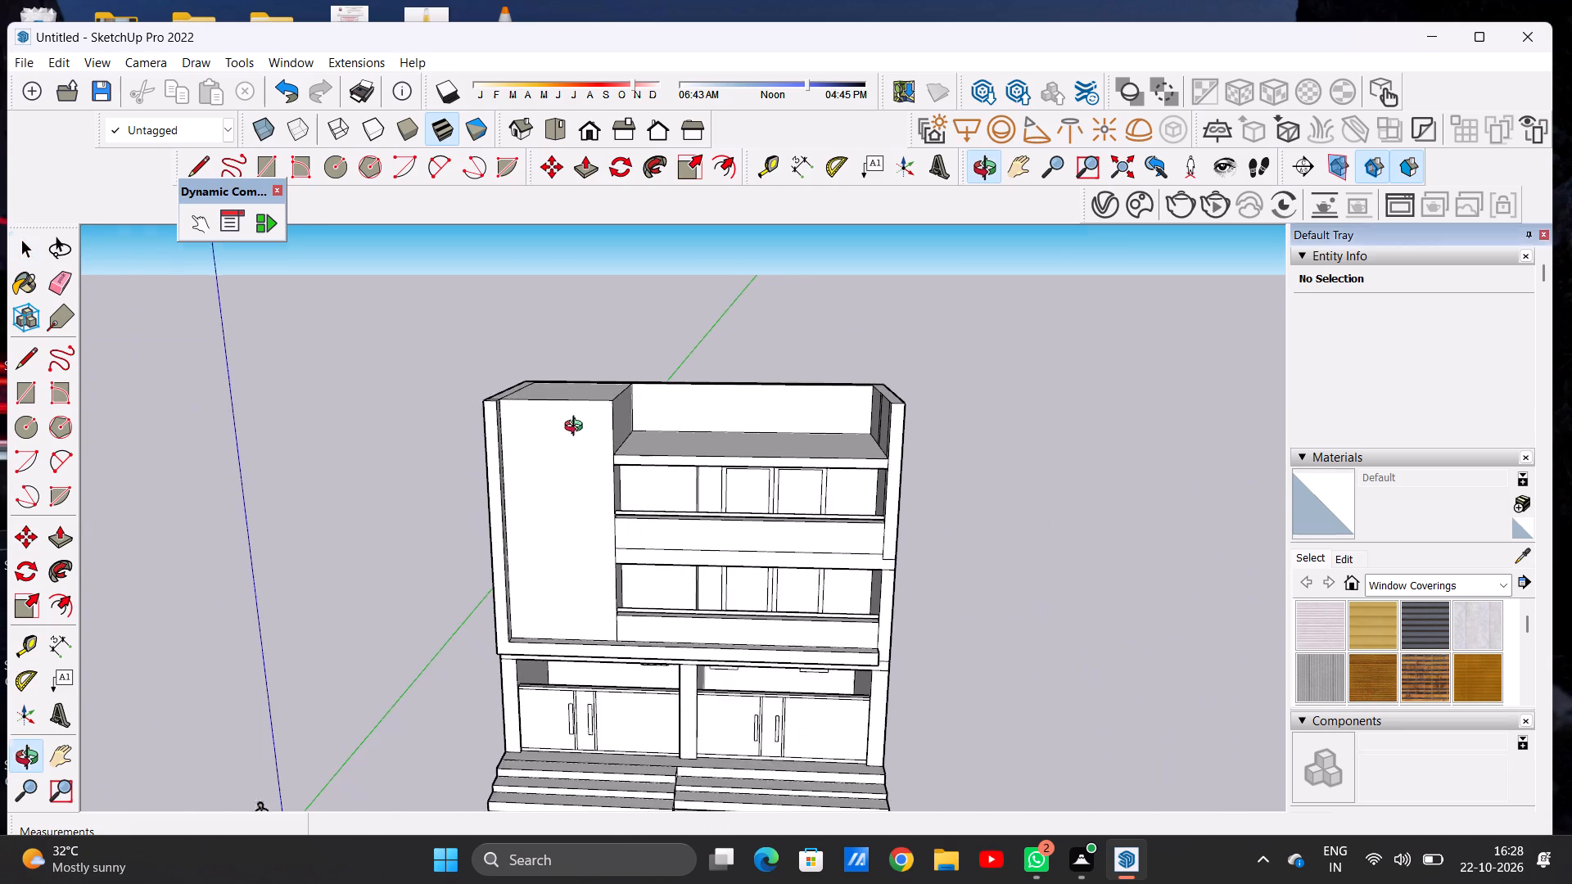
pyautogui.moveTo(577, 428); pyautogui.dragTo(602, 400, button='middle')
pyautogui.scroll(-4, 596, 435)
pyautogui.scroll(4, 654, 392)
pyautogui.scroll(-1, 654, 392)
pyautogui.scroll(1, 654, 392)
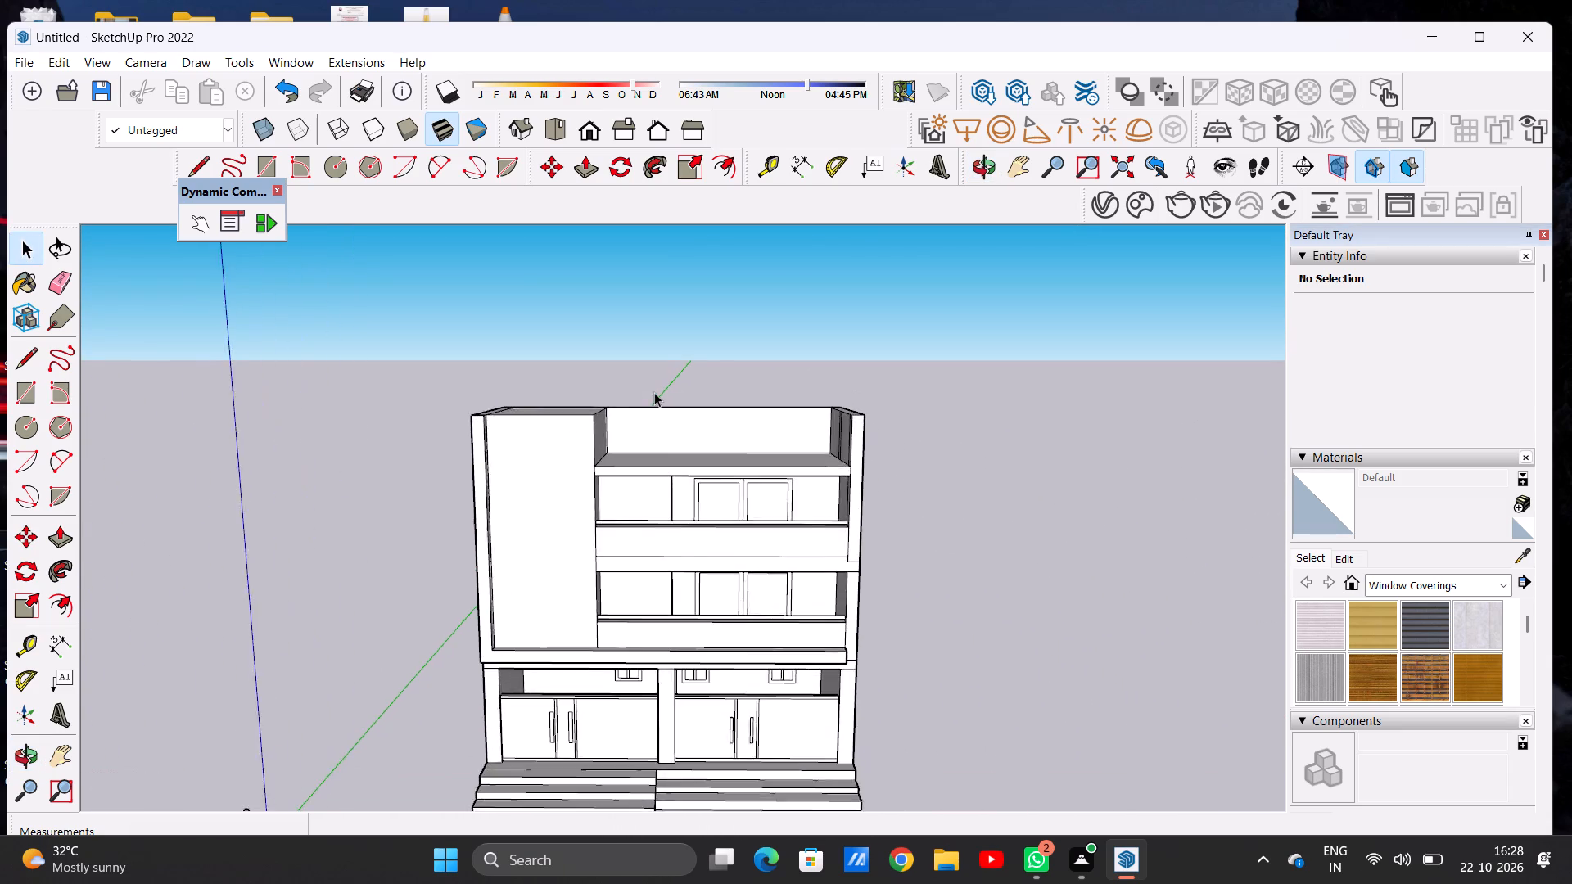
pyautogui.scroll(-5, 662, 440)
pyautogui.moveTo(719, 494); pyautogui.dragTo(830, 663, button='middle')
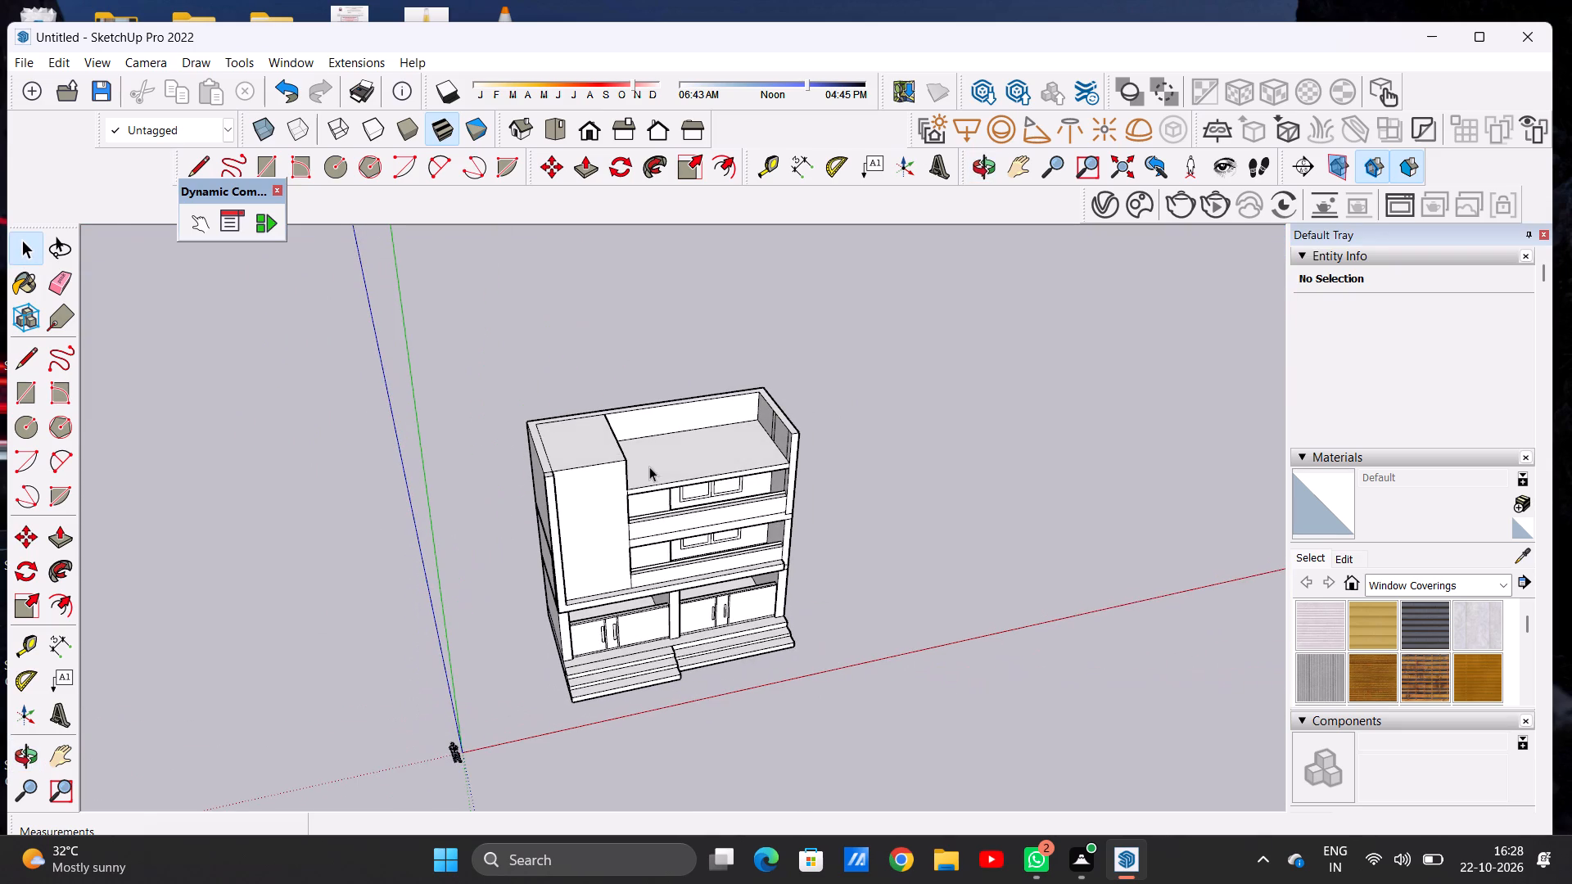
pyautogui.scroll(3, 642, 458)
pyautogui.scroll(-1, 642, 458)
pyautogui.scroll(3, 642, 458)
pyautogui.moveTo(503, 444); pyautogui.dragTo(395, 356, button='middle')
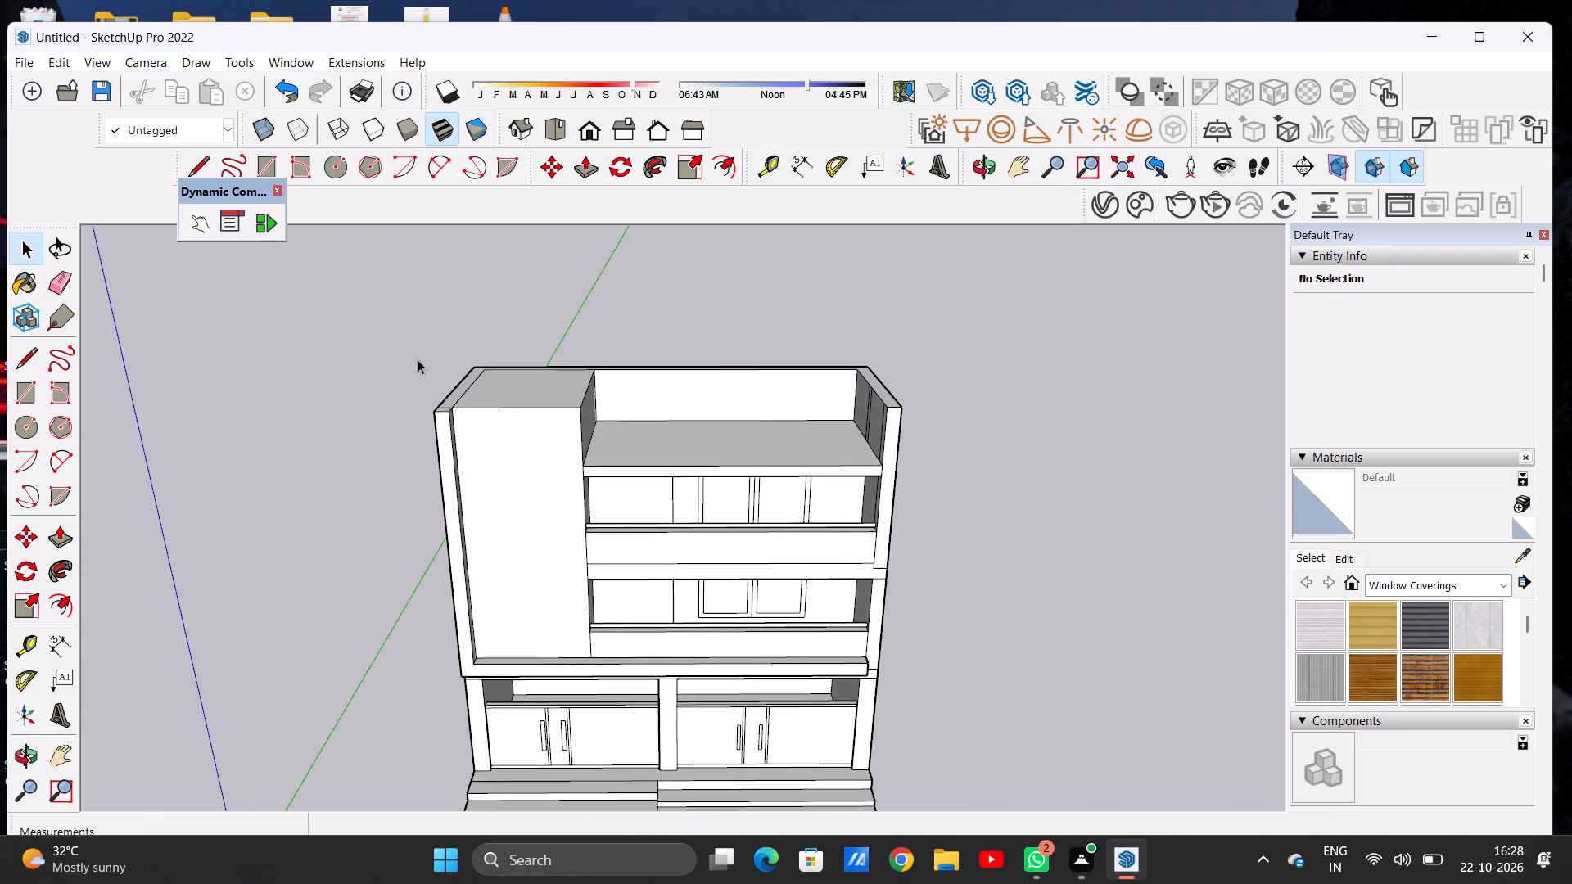
pyautogui.scroll(-4, 478, 509)
pyautogui.moveTo(621, 455); pyautogui.dragTo(616, 420, button='middle')
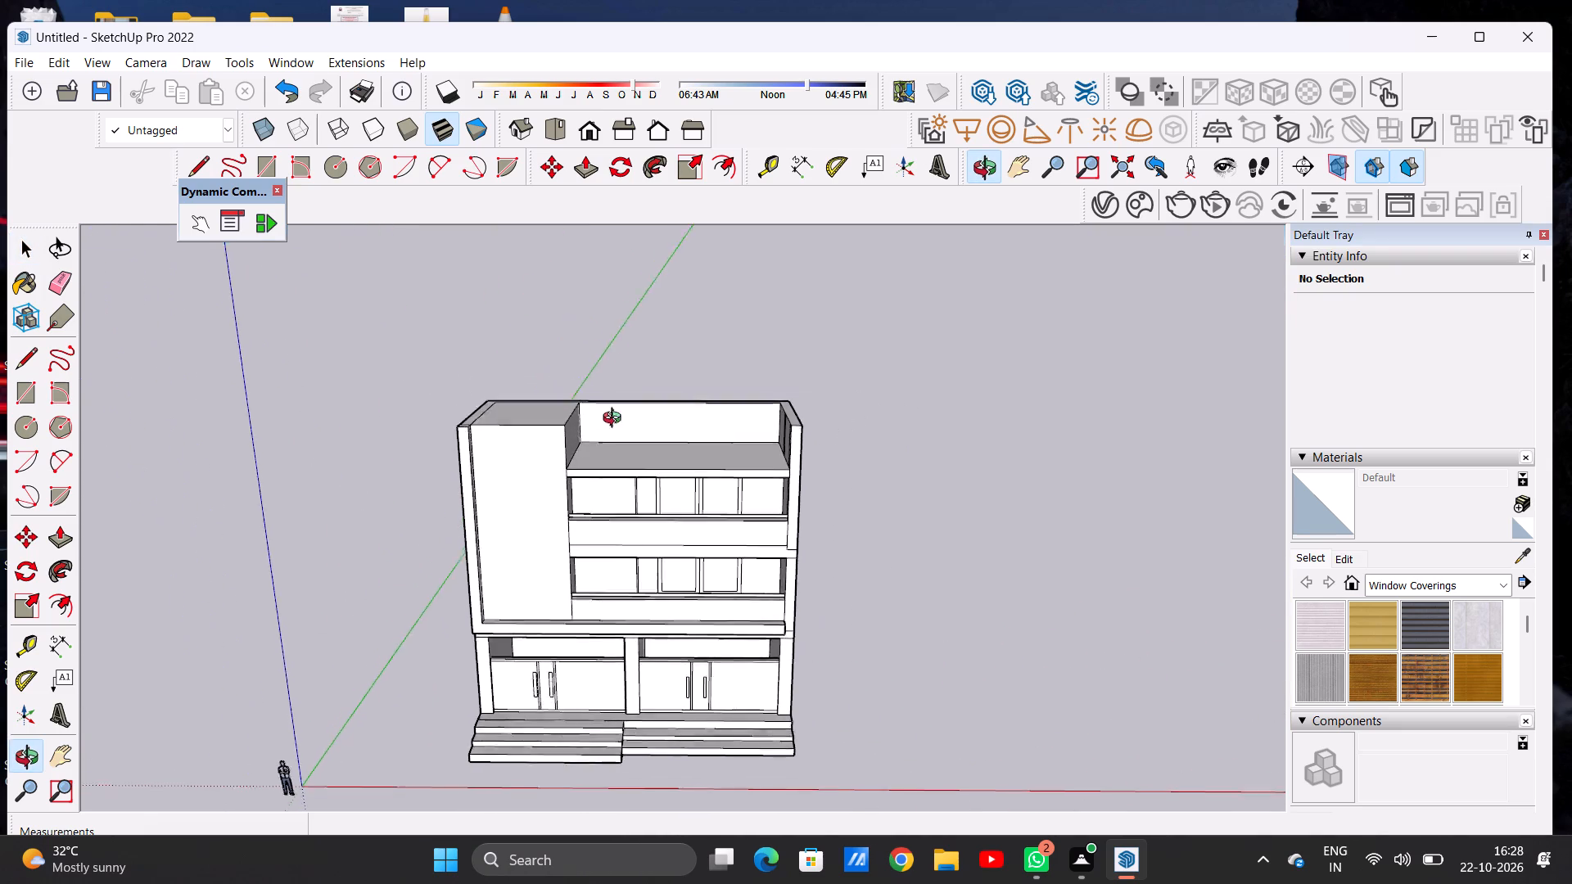
pyautogui.moveTo(616, 420); pyautogui.dragTo(608, 328, button='middle')
pyautogui.scroll(1, 585, 384)
pyautogui.scroll(-1, 586, 390)
pyautogui.scroll(3, 587, 394)
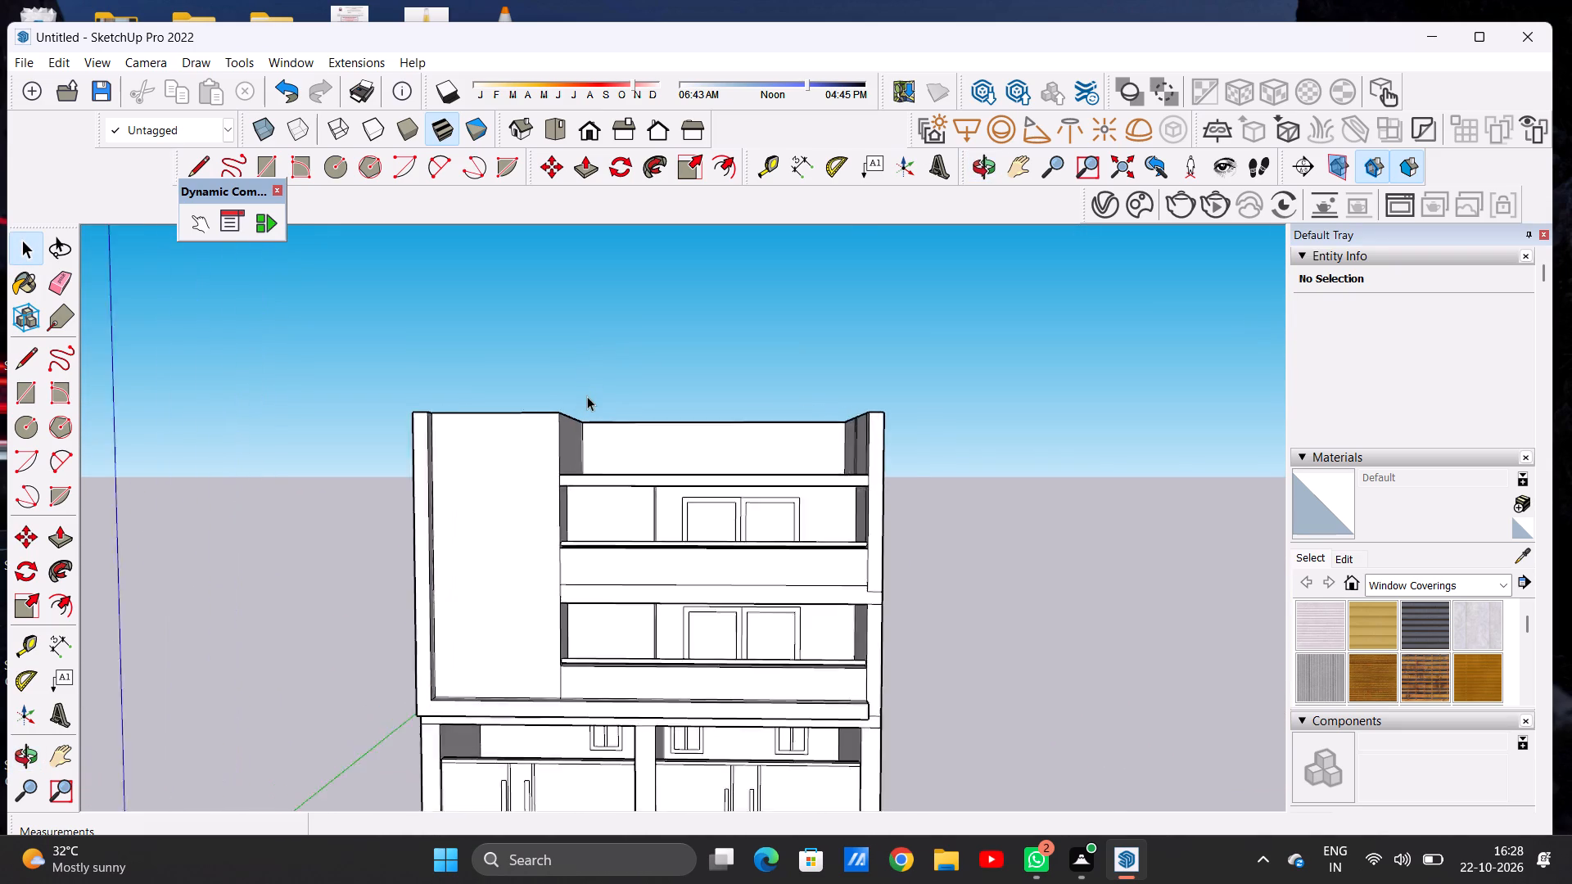
pyautogui.scroll(2, 587, 396)
pyautogui.scroll(-6, 499, 440)
pyautogui.moveTo(531, 429); pyautogui.dragTo(531, 642, button='middle')
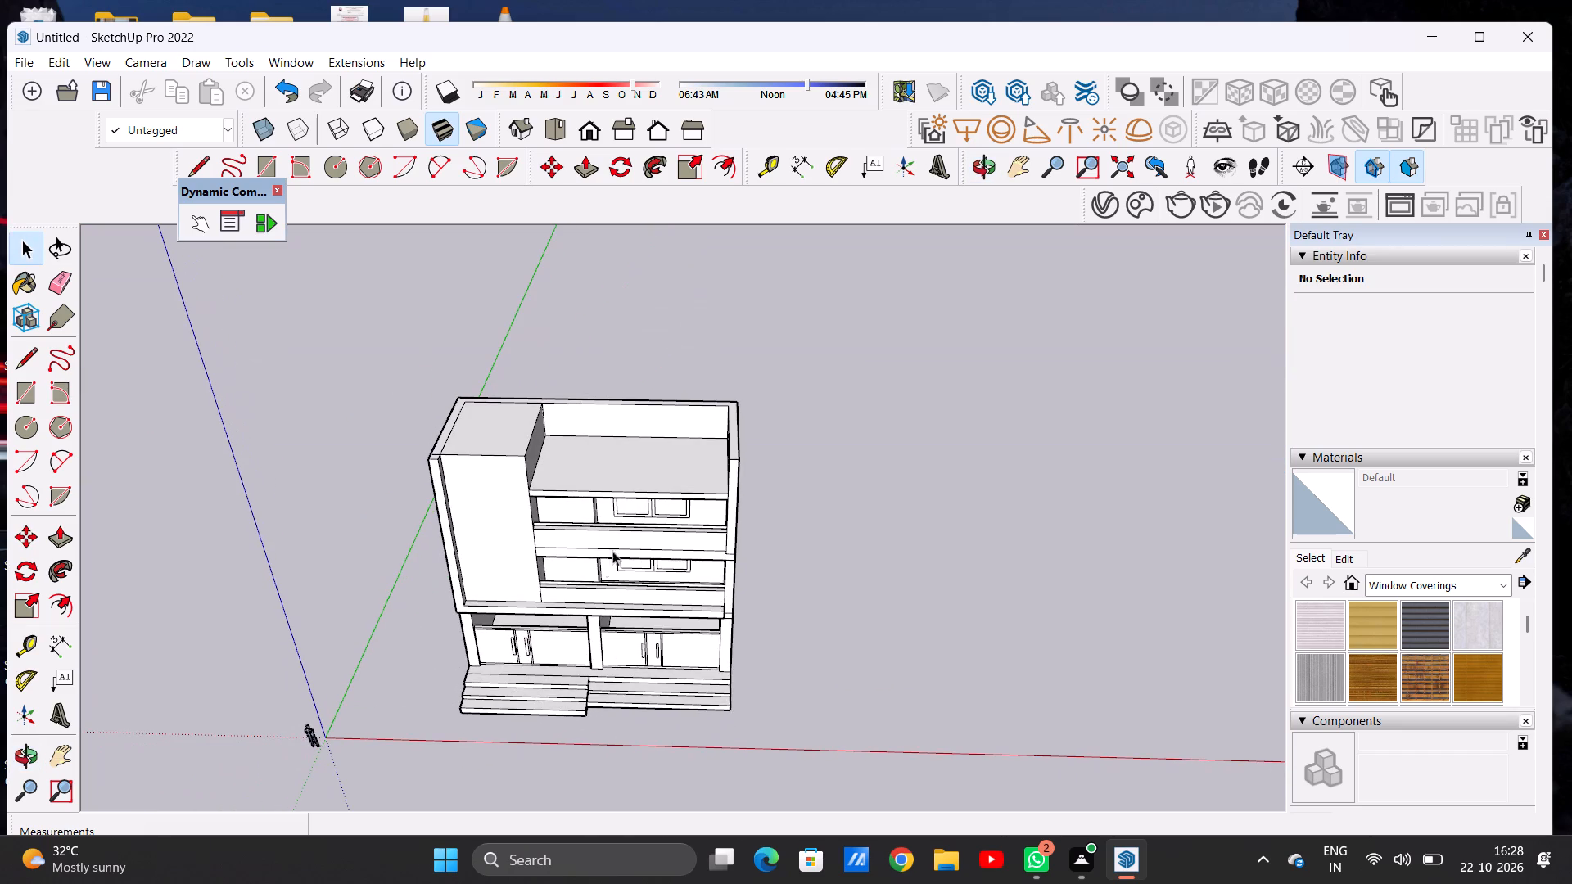
pyautogui.scroll(4, 694, 467)
pyautogui.scroll(-3, 694, 467)
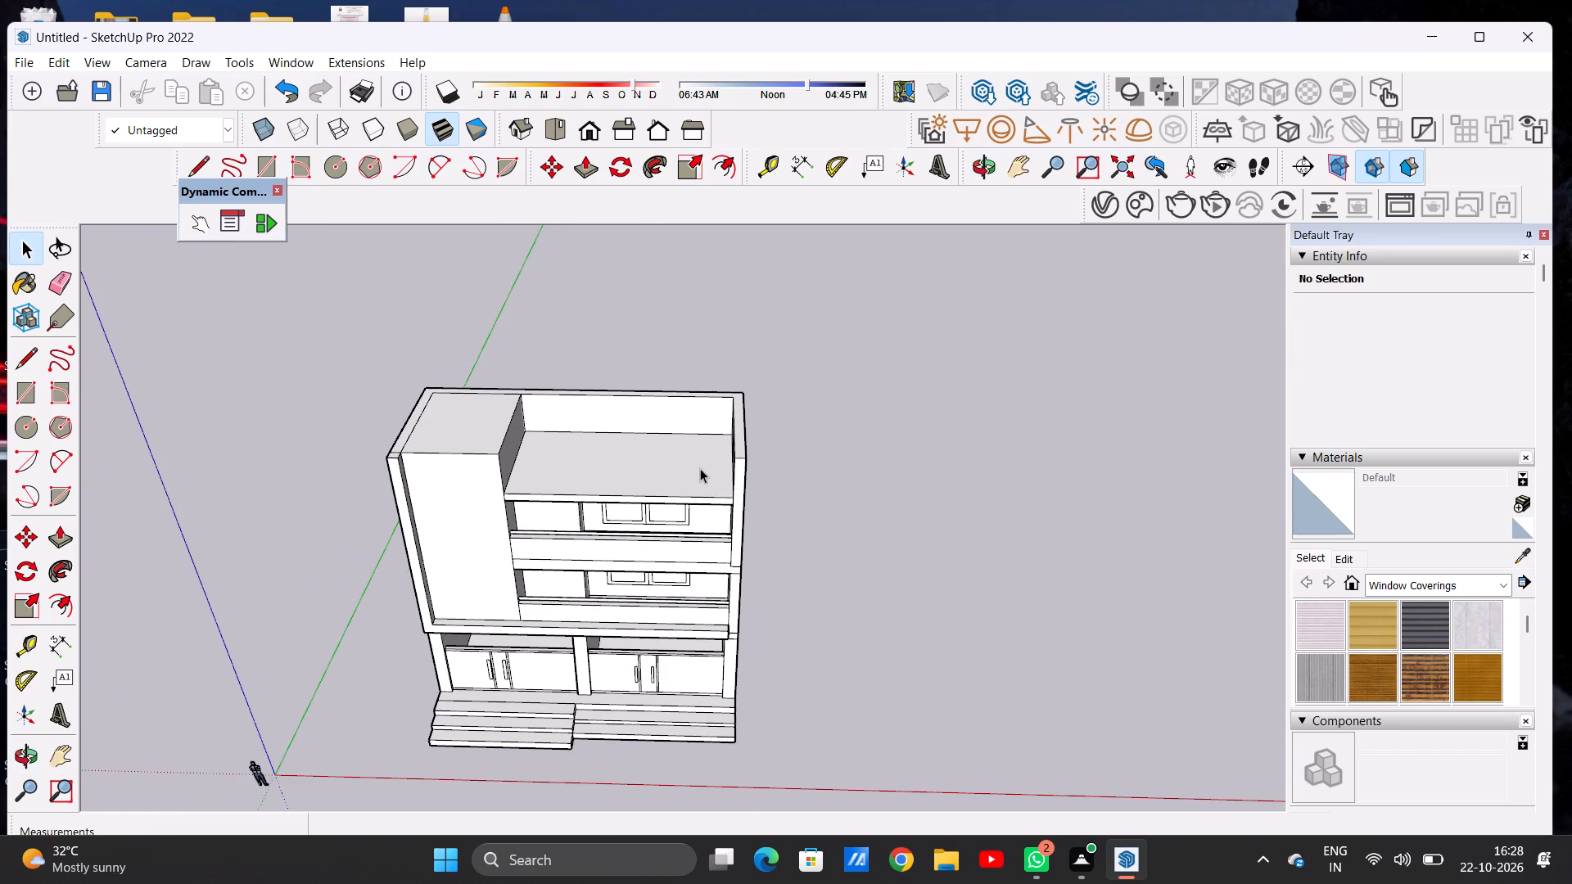
pyautogui.moveTo(727, 481); pyautogui.dragTo(273, 448, button='middle')
pyautogui.scroll(5, 645, 453)
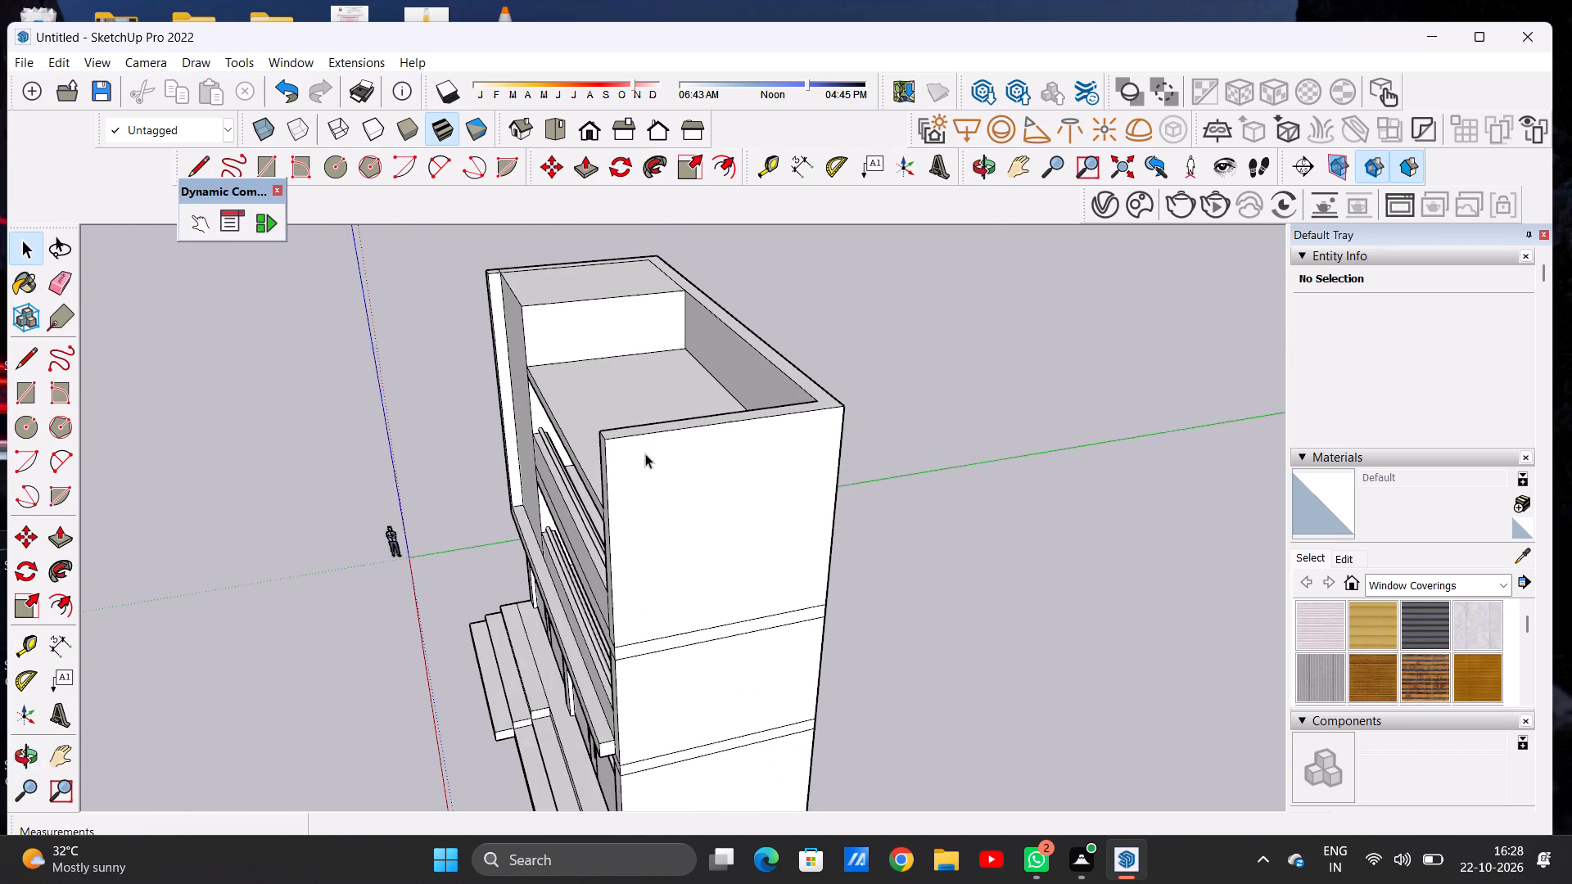
pyautogui.scroll(1, 645, 453)
pyautogui.scroll(-5, 543, 458)
pyautogui.moveTo(542, 466); pyautogui.dragTo(687, 475, button='middle')
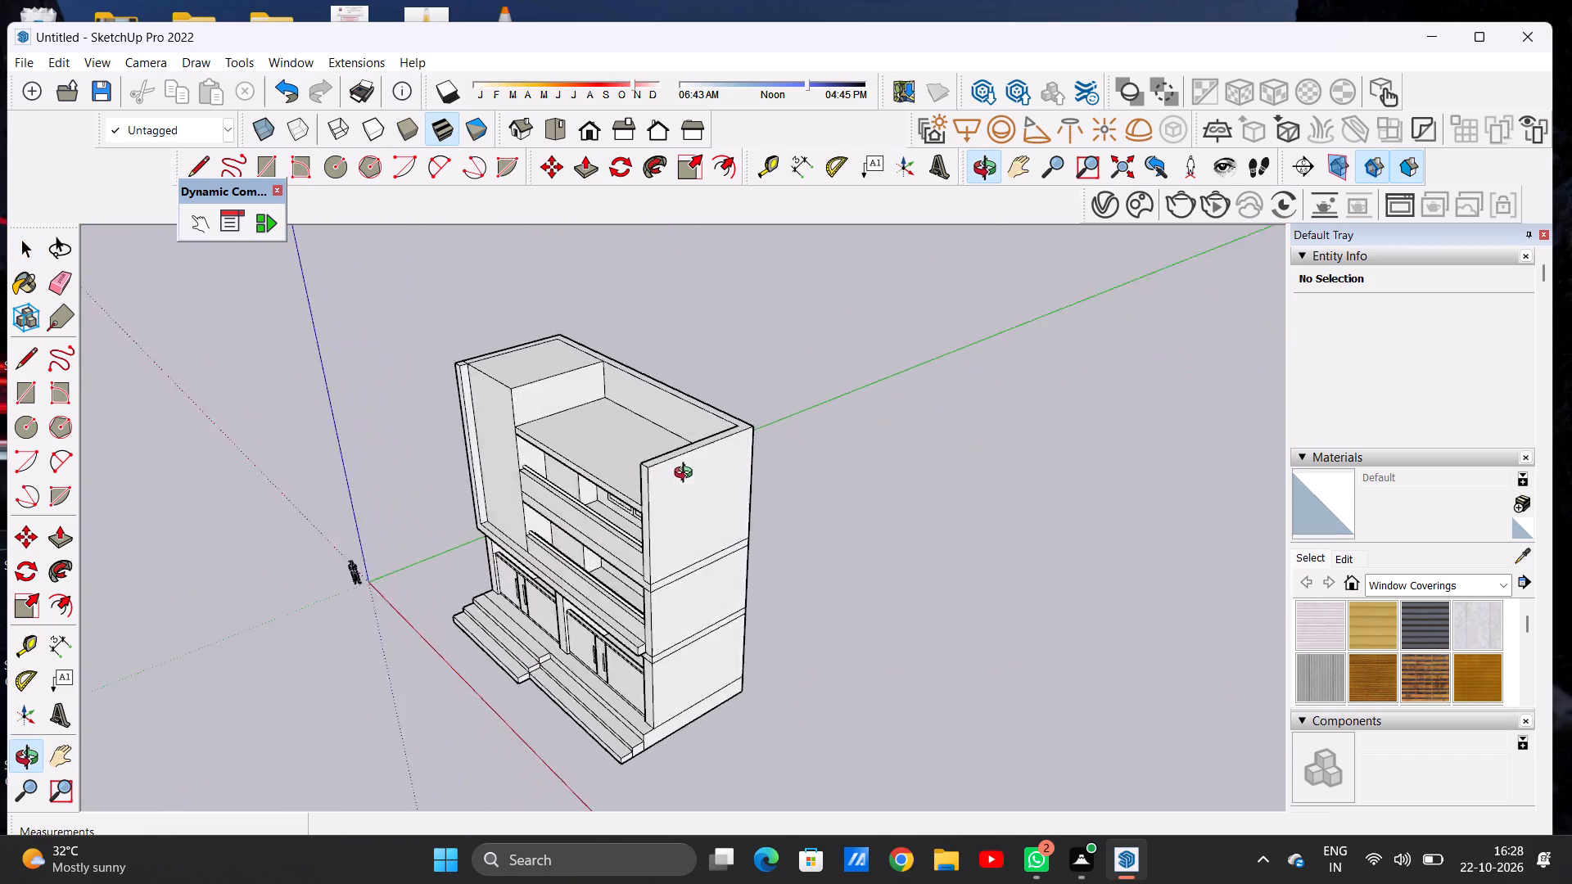
pyautogui.moveTo(687, 475); pyautogui.dragTo(463, 555, button='middle')
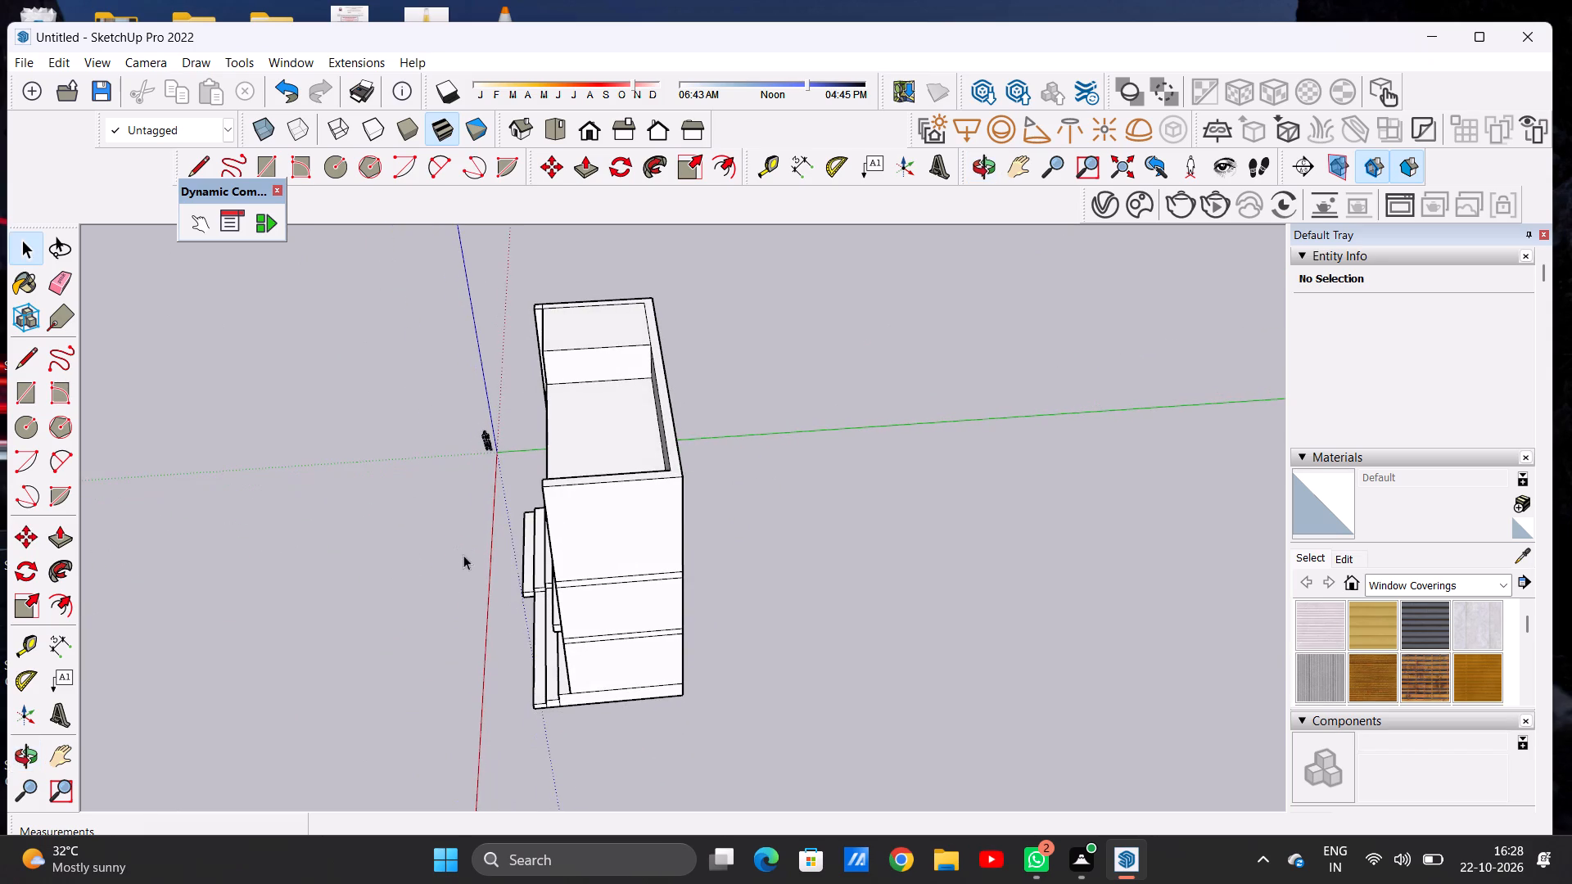
pyautogui.scroll(2, 585, 490)
pyautogui.scroll(-5, 560, 488)
pyautogui.moveTo(497, 497); pyautogui.dragTo(844, 474, button='middle')
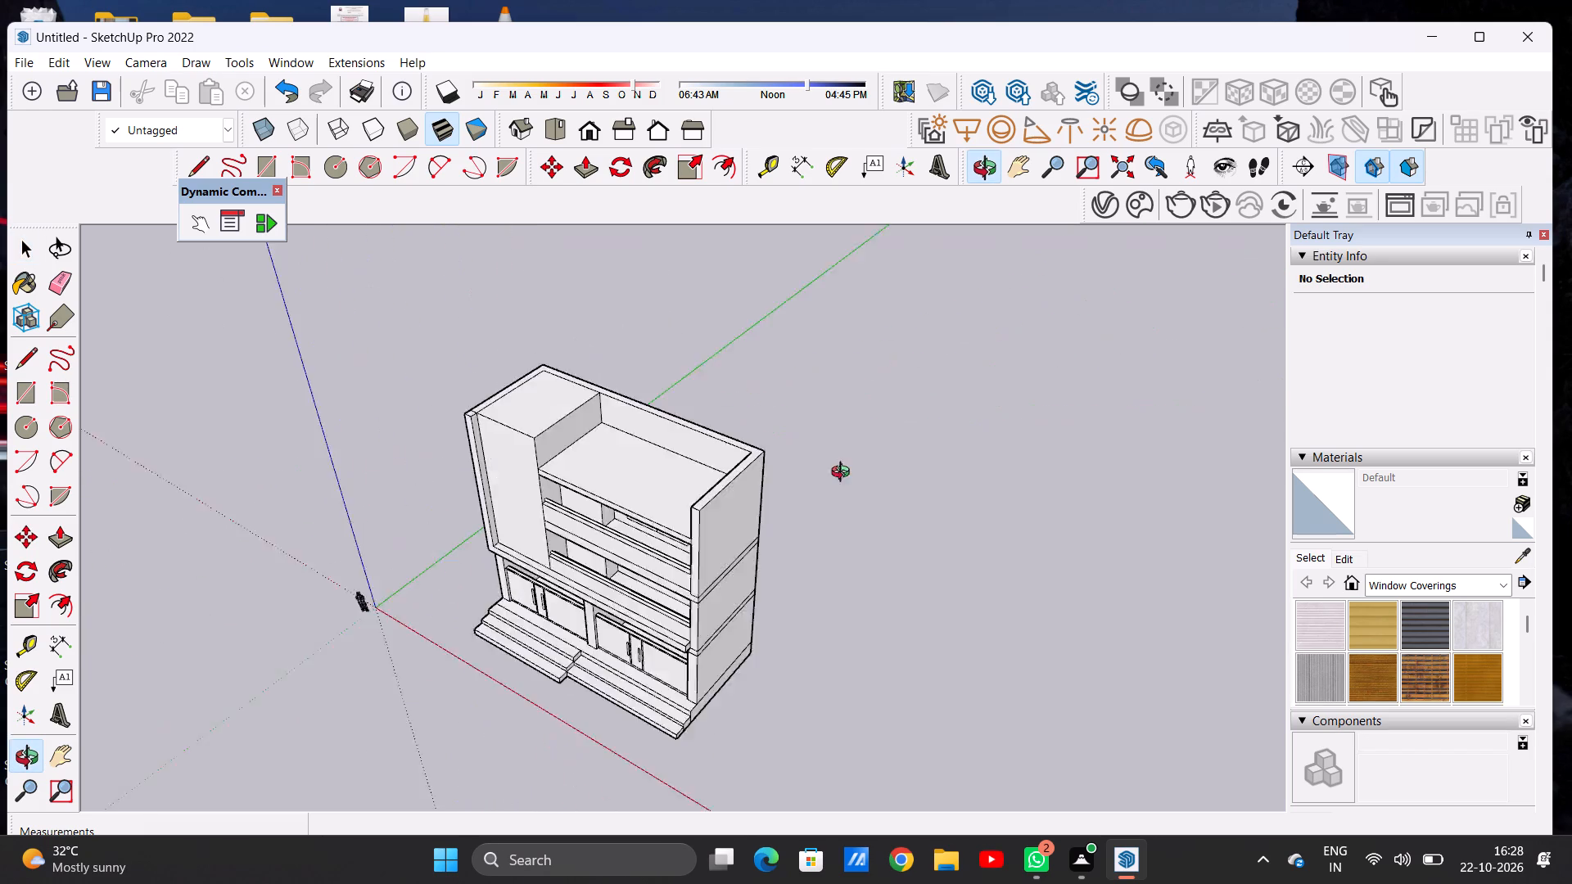
pyautogui.moveTo(844, 474); pyautogui.dragTo(965, 436, button='middle')
# Draw a line about 35' 1" long across the lower roof slab near its front edge, from the raised block to the opposite parapet.
pyautogui.scroll(7, 703, 493)
pyautogui.moveTo(701, 380); pyautogui.dragTo(725, 561, button='middle')
pyautogui.scroll(-10, 788, 449)
pyautogui.scroll(-1, 662, 529)
pyautogui.scroll(10, 662, 529)
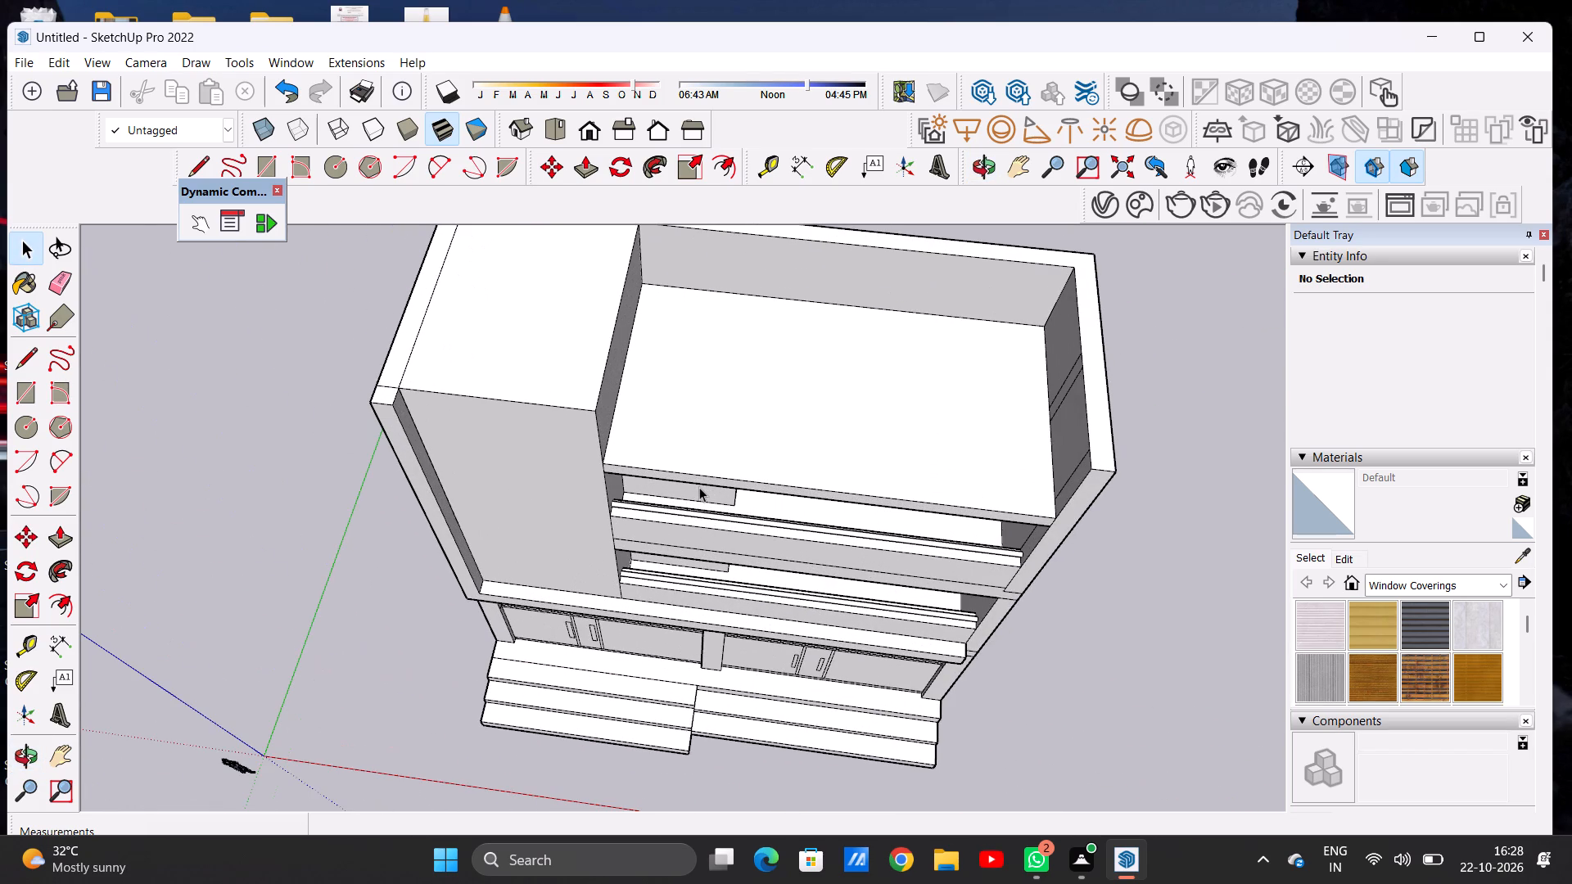
pyautogui.press('l')
pyautogui.scroll(7, 617, 447)
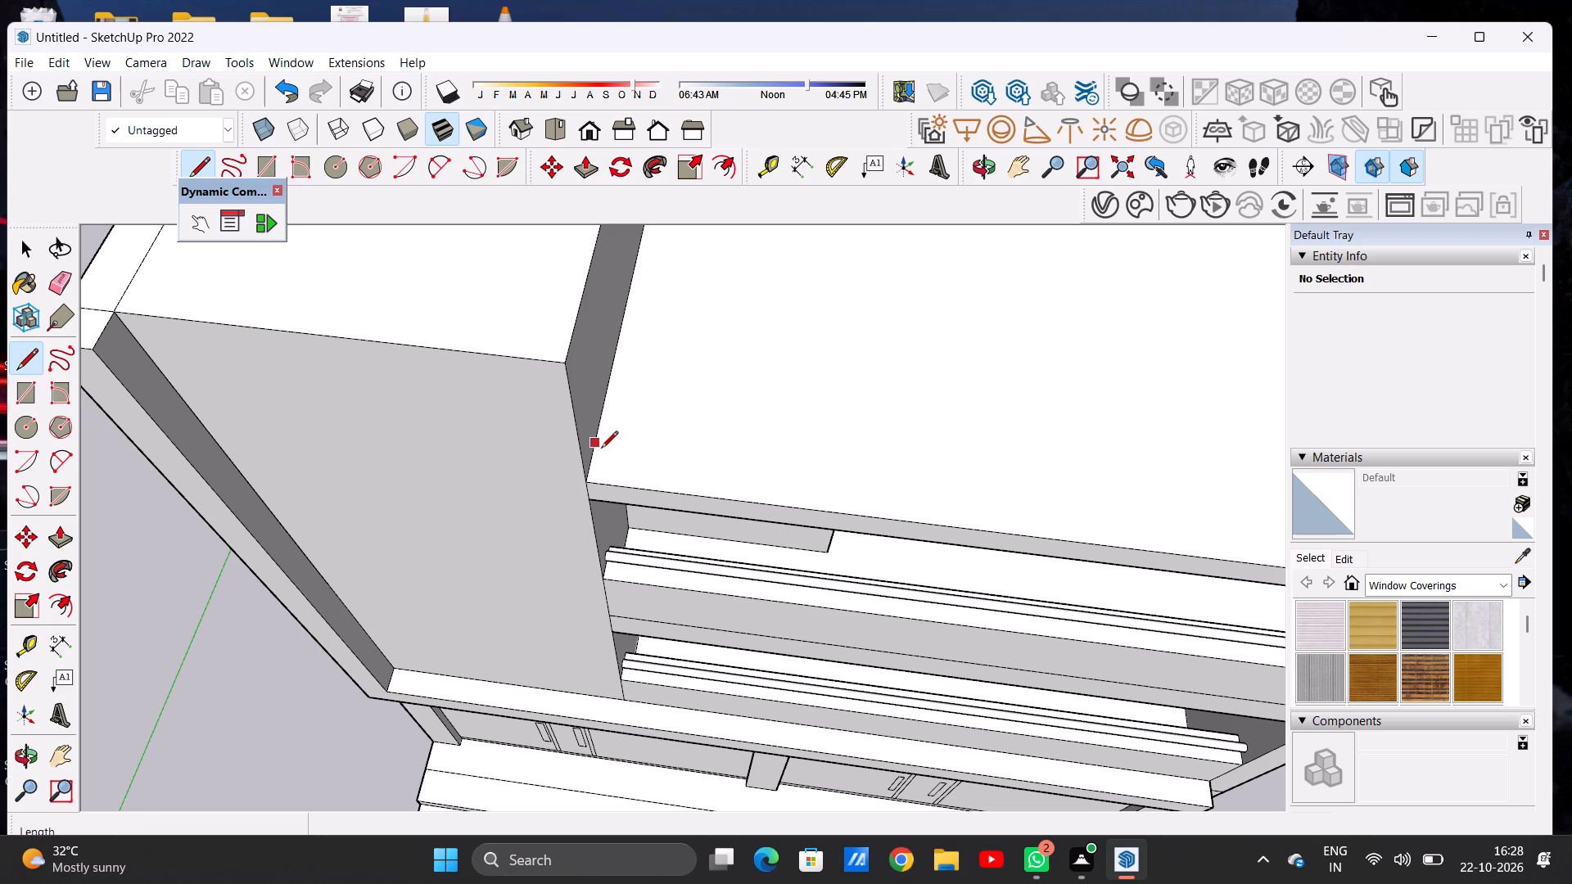
pyautogui.click(596, 445)
pyautogui.scroll(-6, 693, 447)
pyautogui.scroll(1, 693, 447)
pyautogui.scroll(-2, 693, 447)
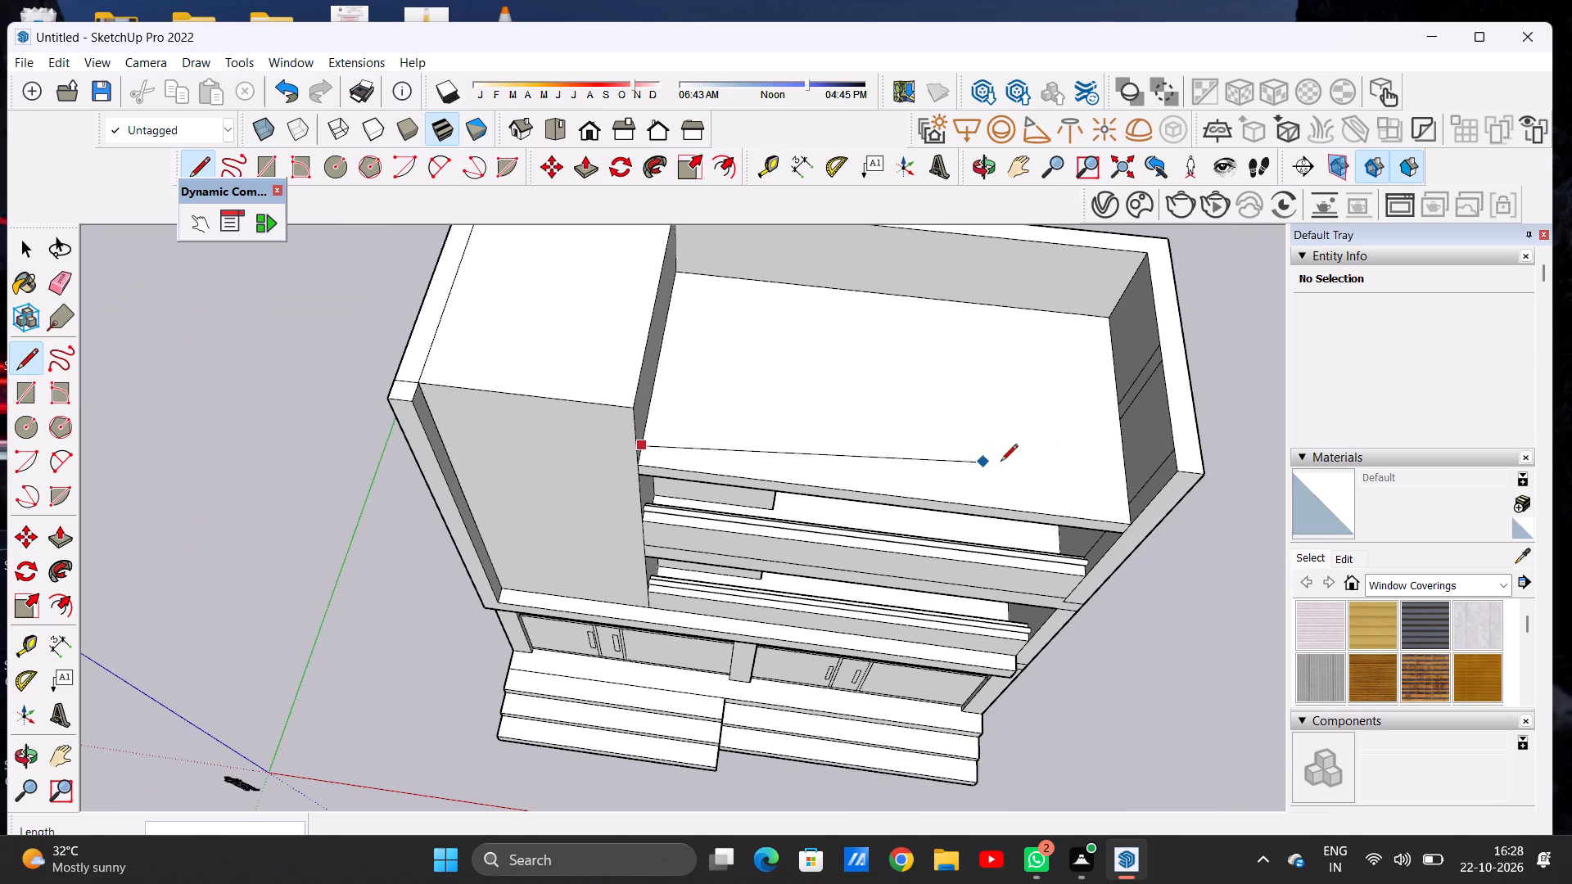
pyautogui.scroll(7, 1059, 464)
pyautogui.click(1199, 552)
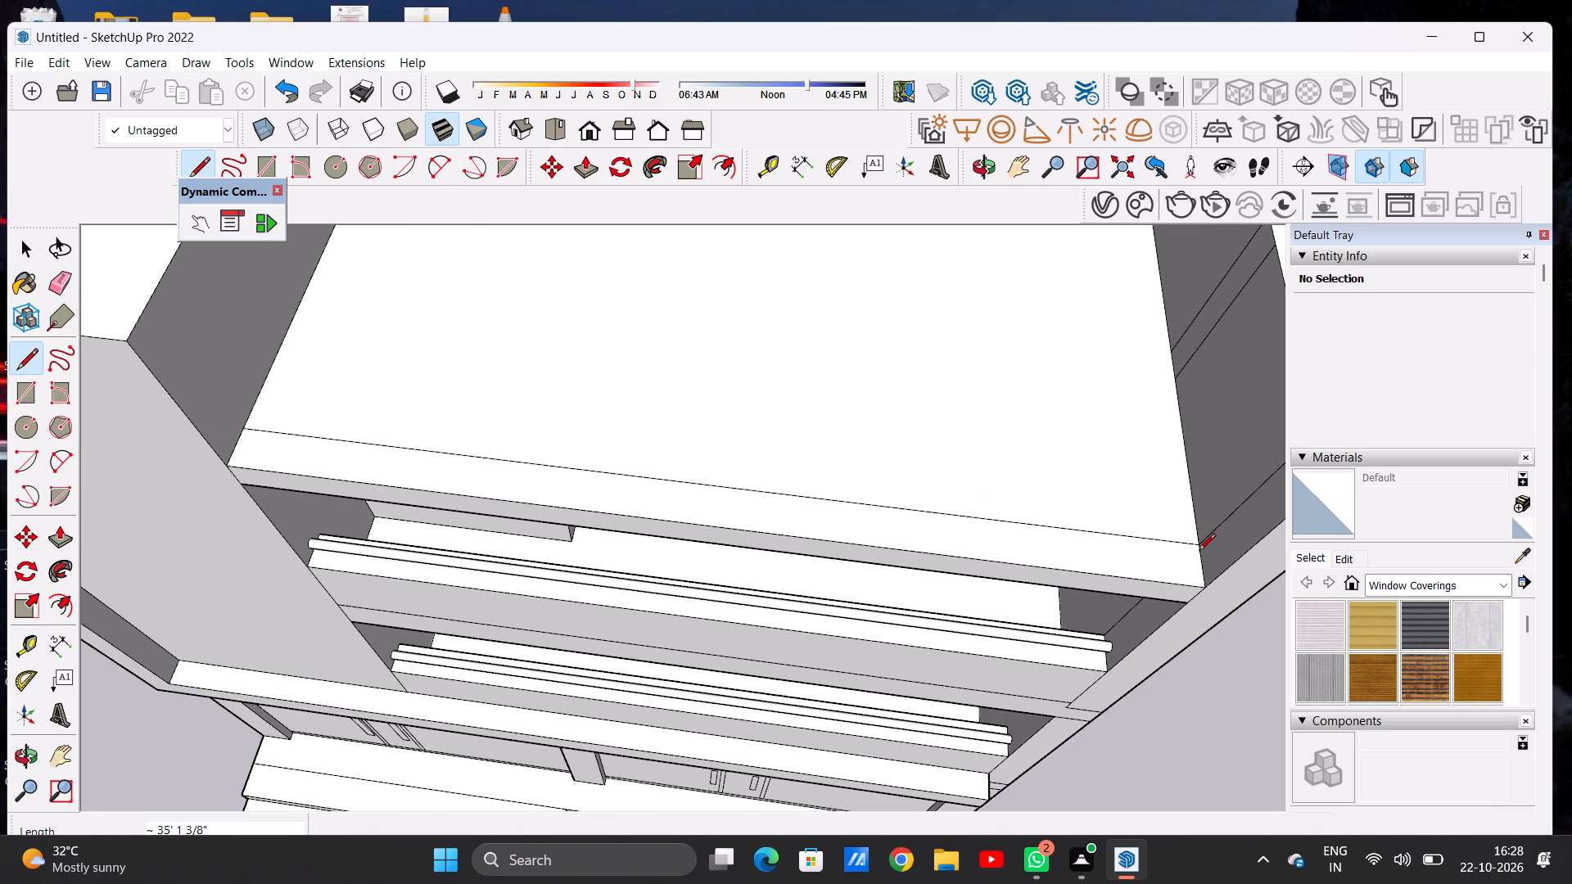
pyautogui.press('space')
# Mark off a short section near the front end of the side parapet's top with two crosswise lines, each about 1' 8" long.
pyautogui.scroll(-8, 1023, 613)
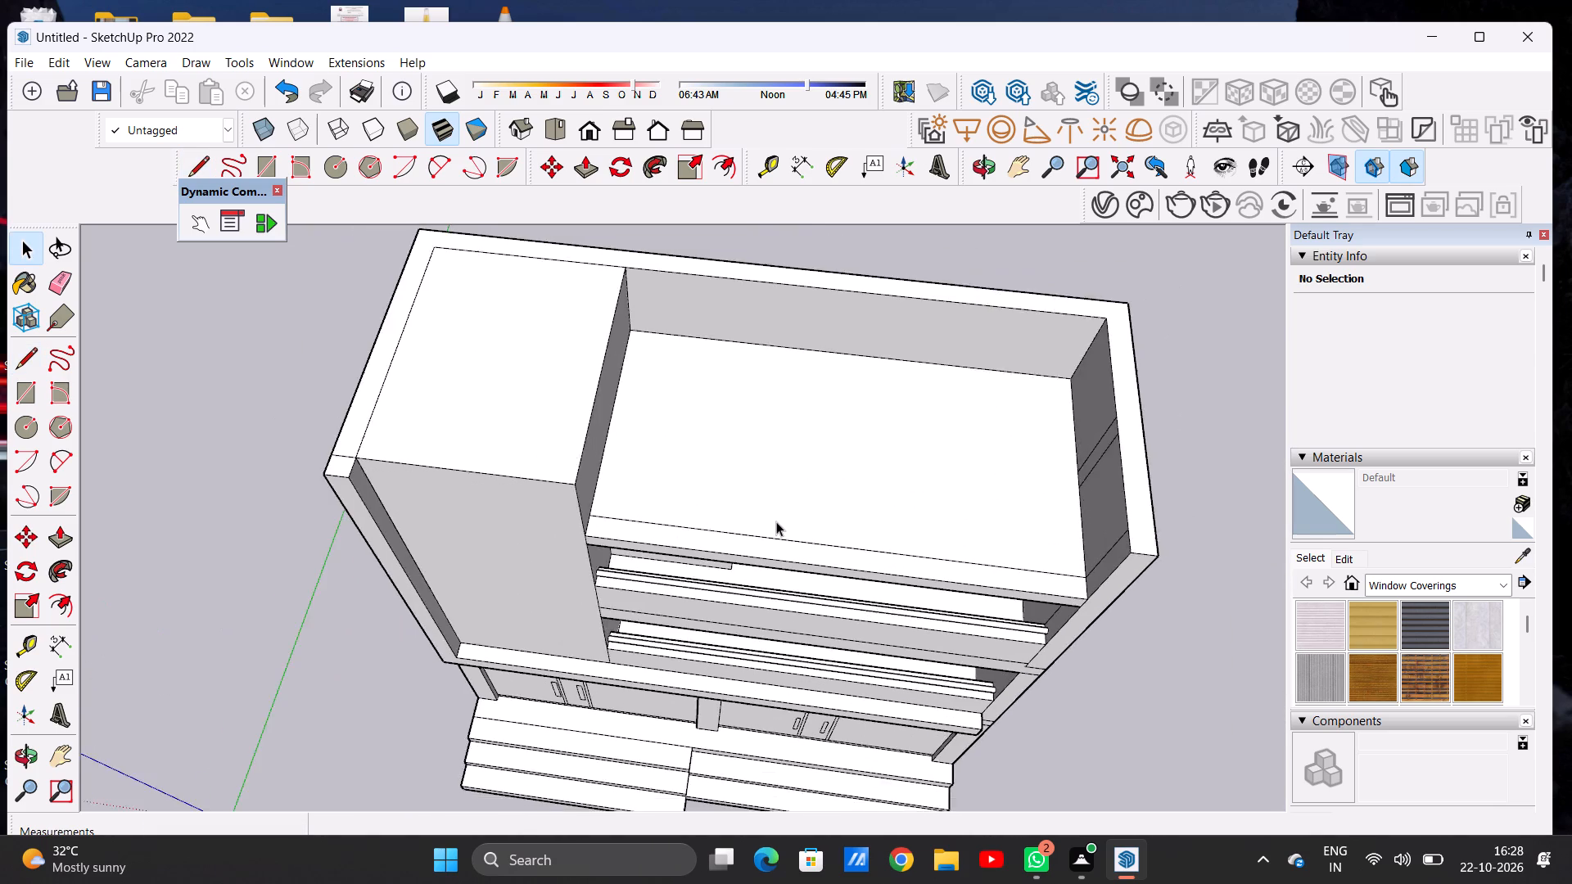
pyautogui.scroll(-7, 776, 521)
pyautogui.moveTo(883, 568); pyautogui.dragTo(879, 369, button='middle')
pyautogui.scroll(7, 954, 449)
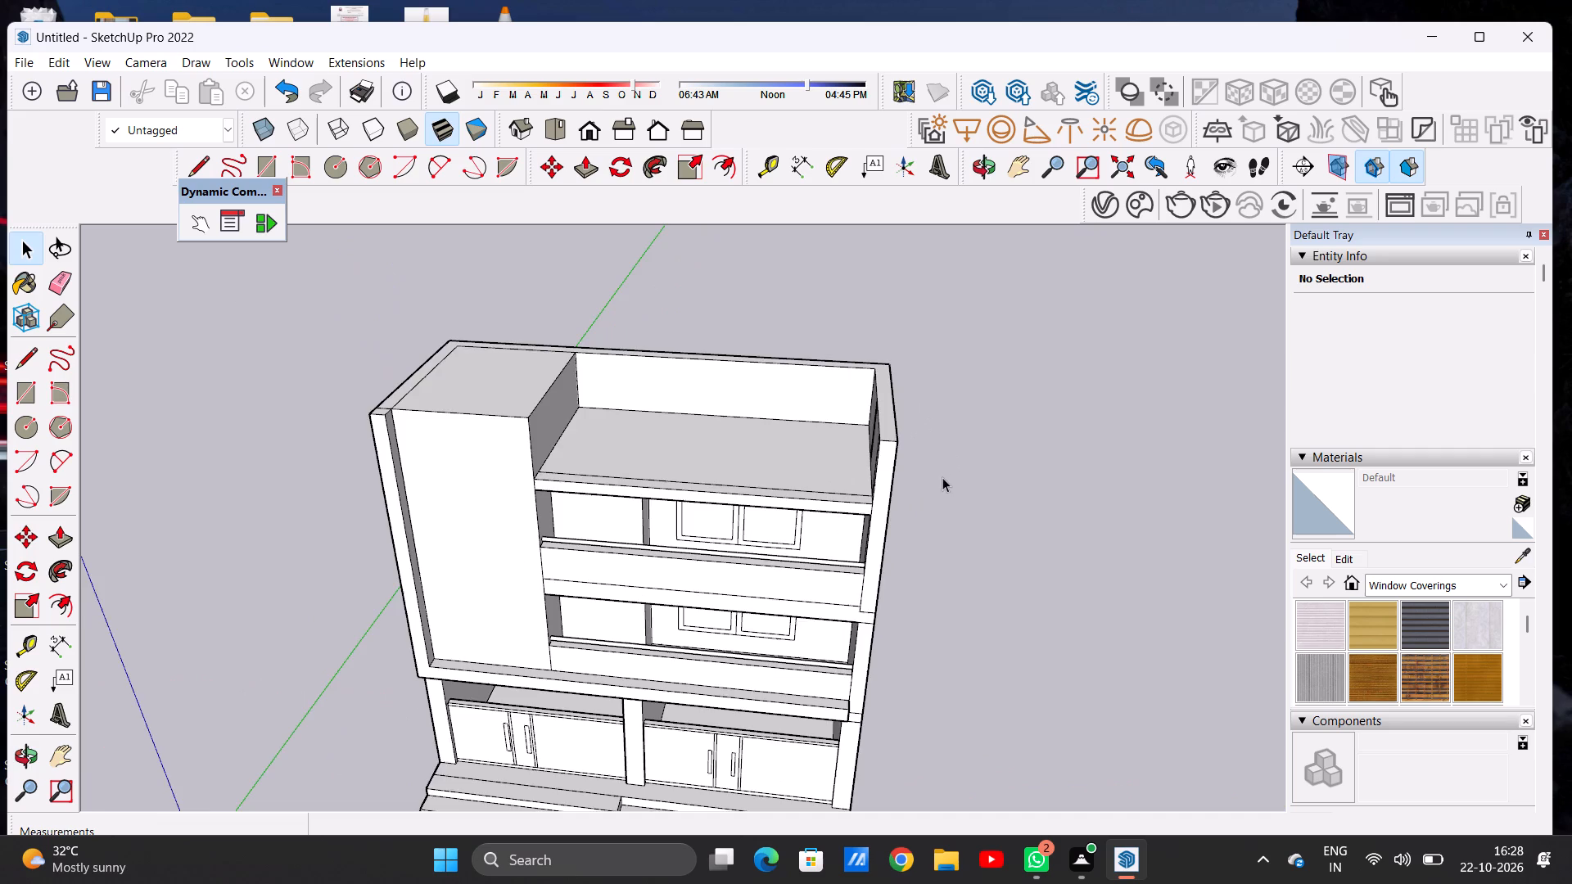
pyautogui.moveTo(698, 537); pyautogui.dragTo(228, 698, button='middle')
pyautogui.scroll(4, 596, 603)
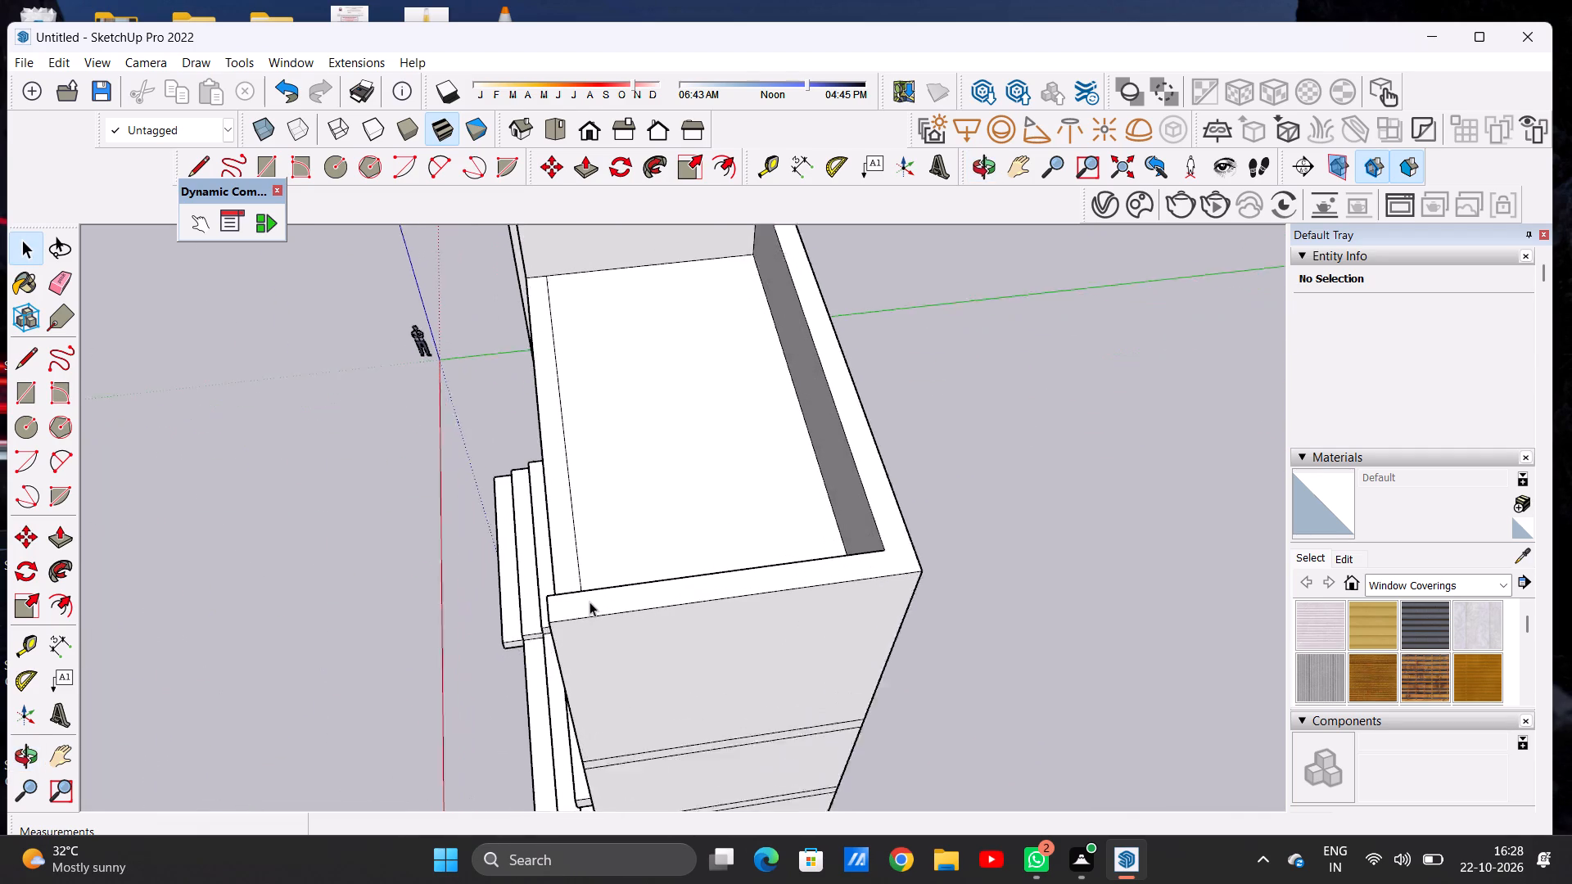
pyautogui.scroll(2, 589, 602)
pyautogui.moveTo(645, 681); pyautogui.dragTo(609, 719, button='middle')
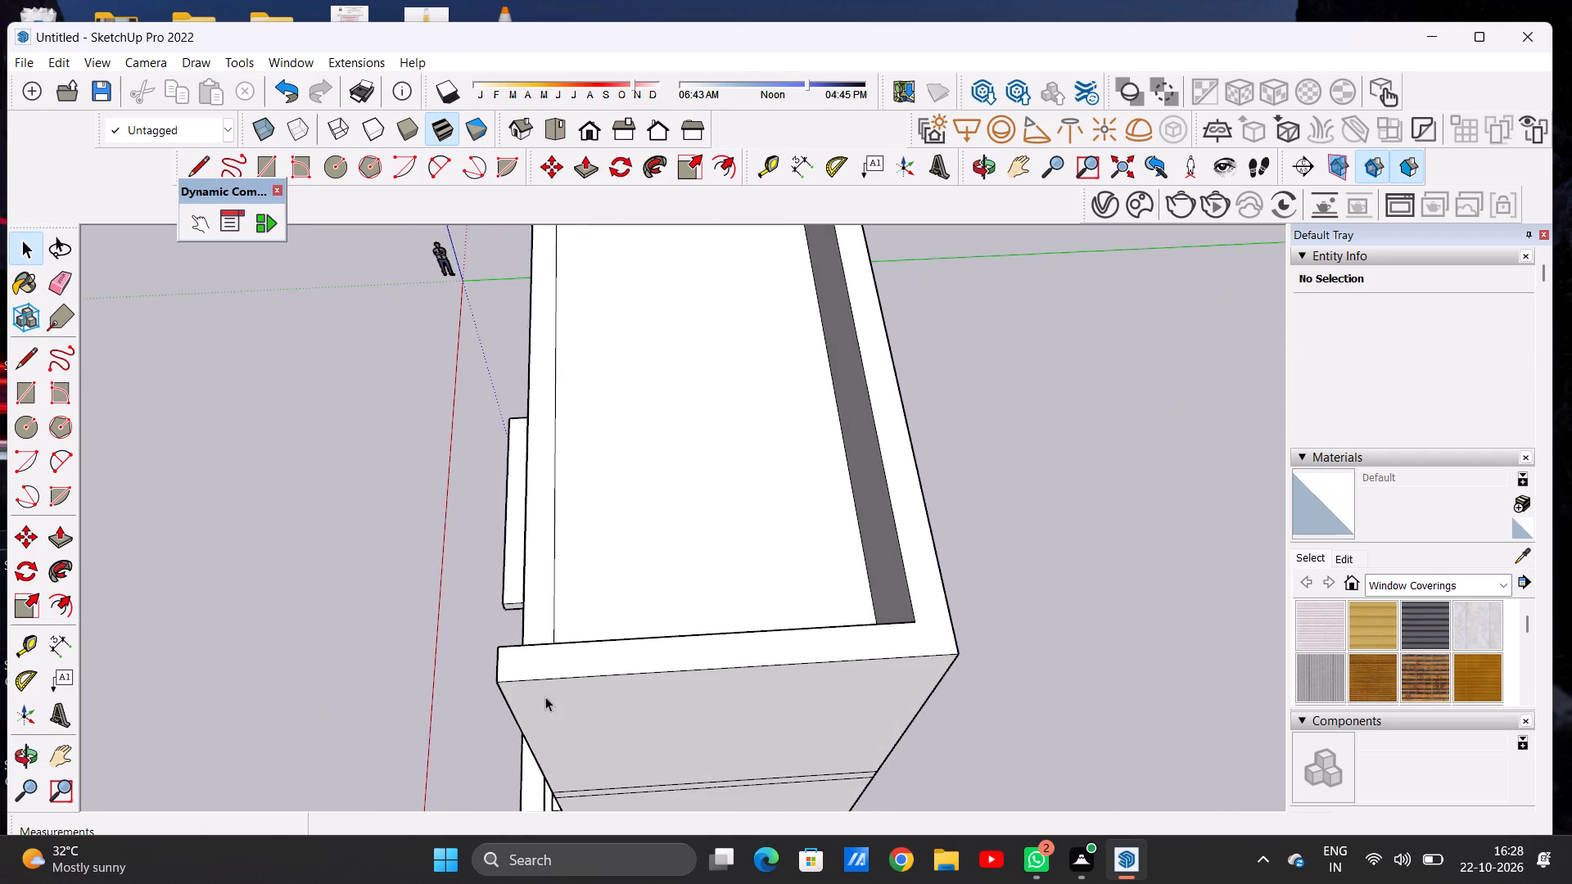
pyautogui.scroll(3, 530, 676)
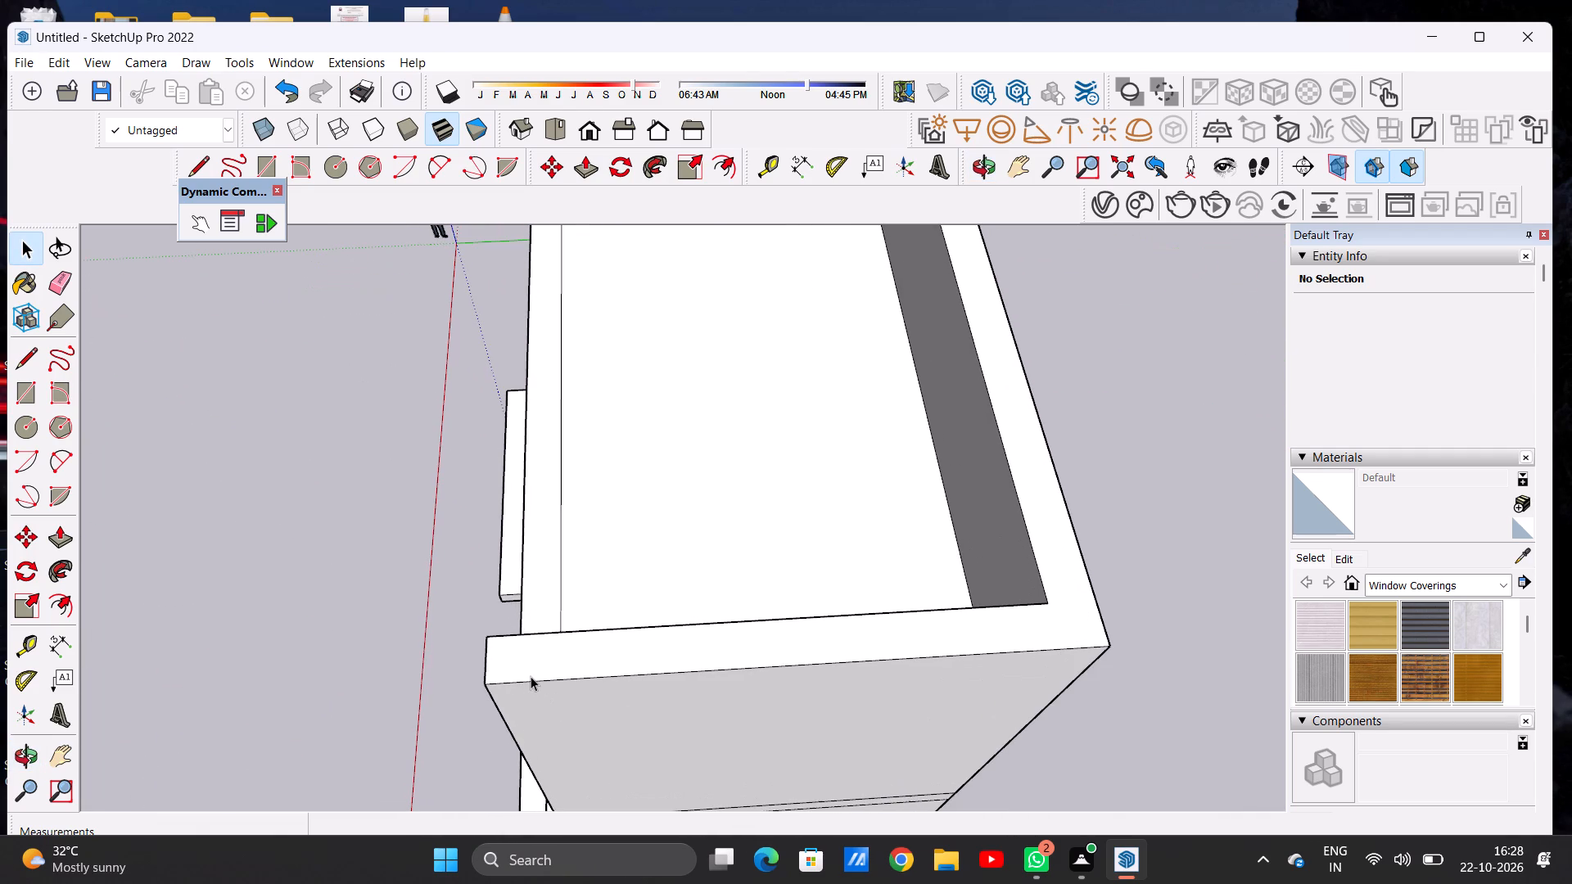
pyautogui.press('l')
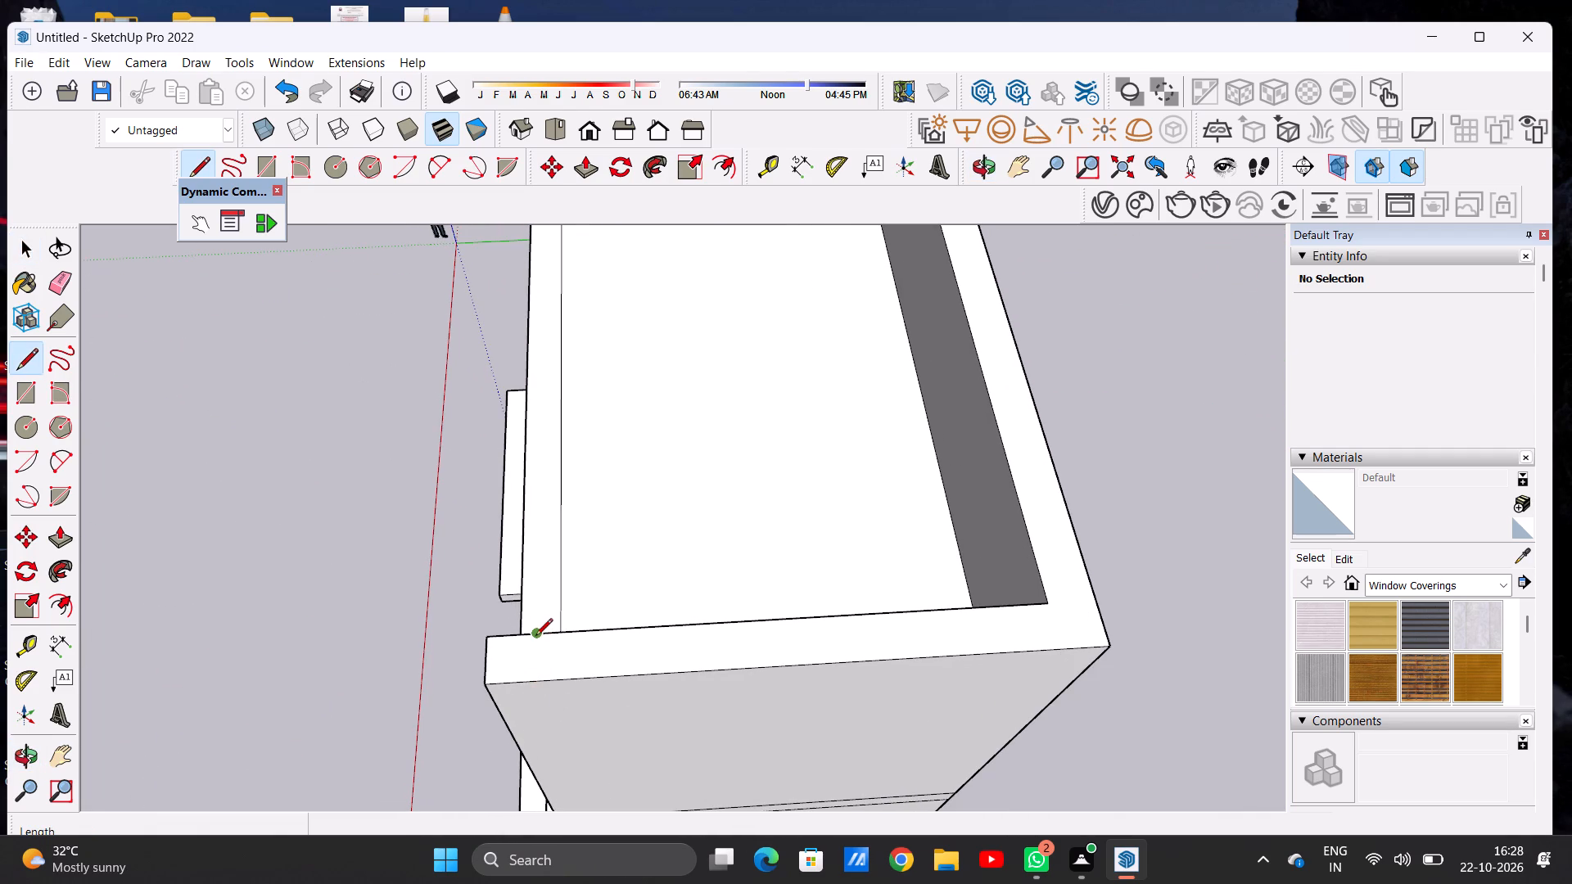
pyautogui.click(535, 637)
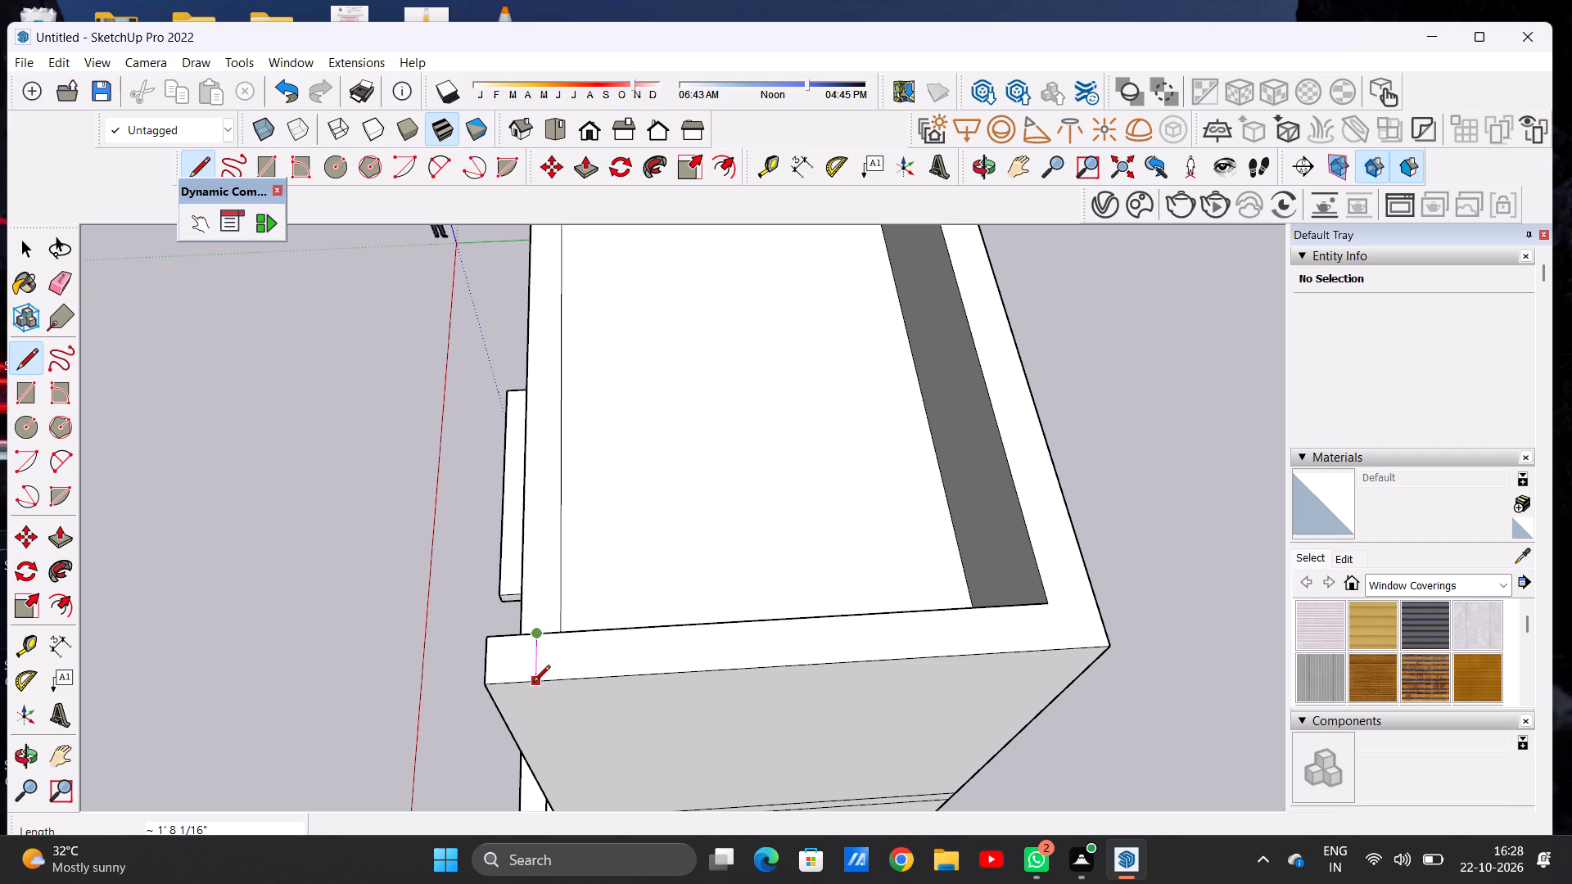
pyautogui.click(535, 684)
pyautogui.click(682, 625)
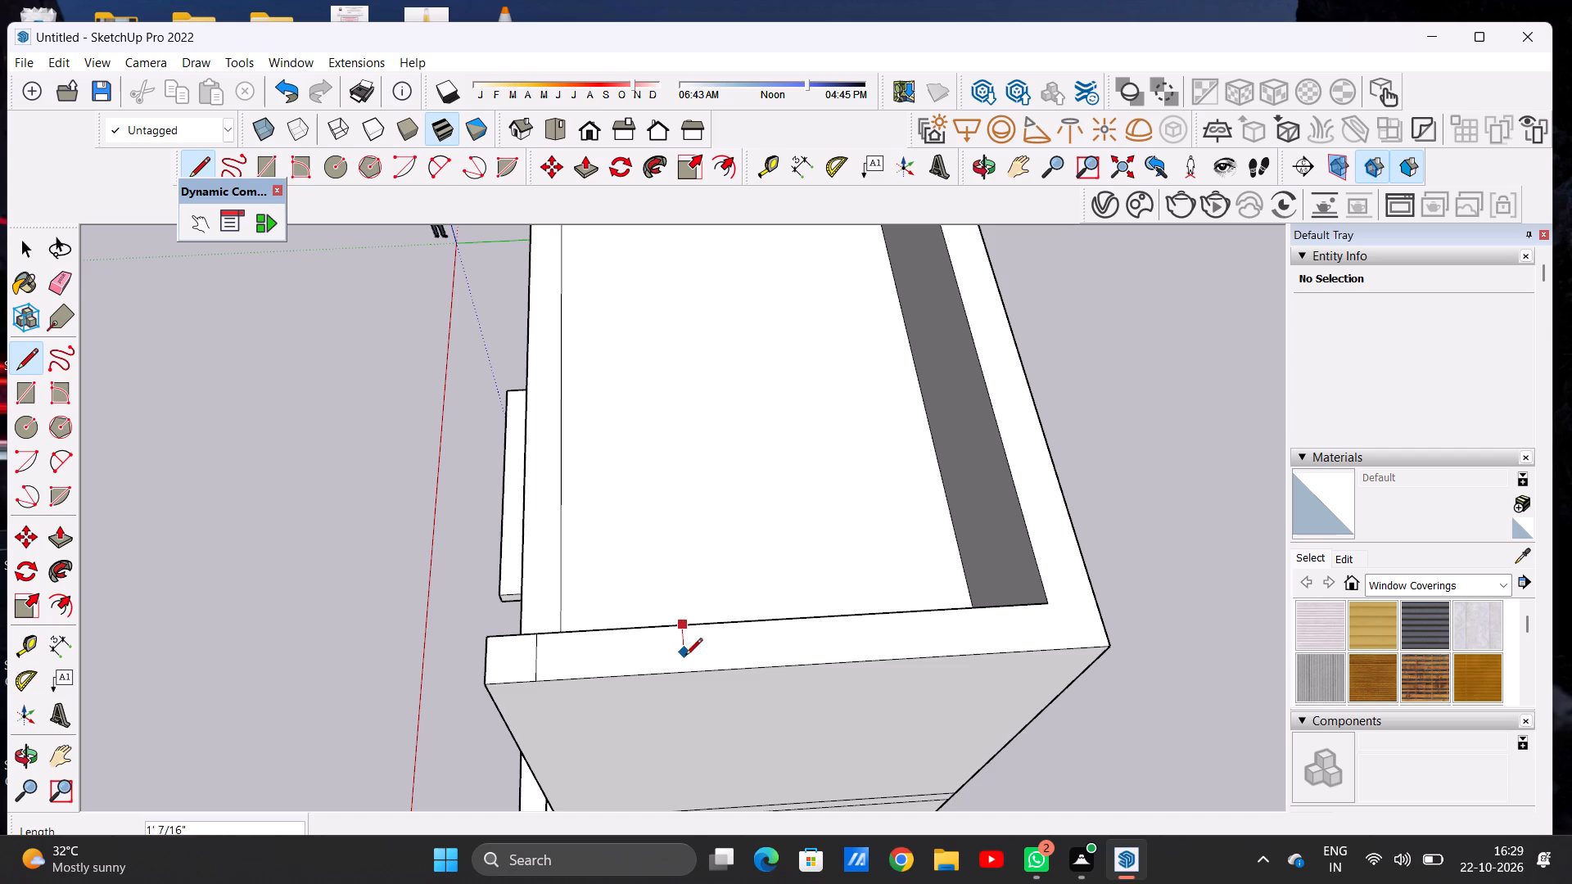
pyautogui.click(685, 670)
pyautogui.press('space')
# Push/Pull the marked section on the side parapet's top up about 4' 9".
pyautogui.write('P')
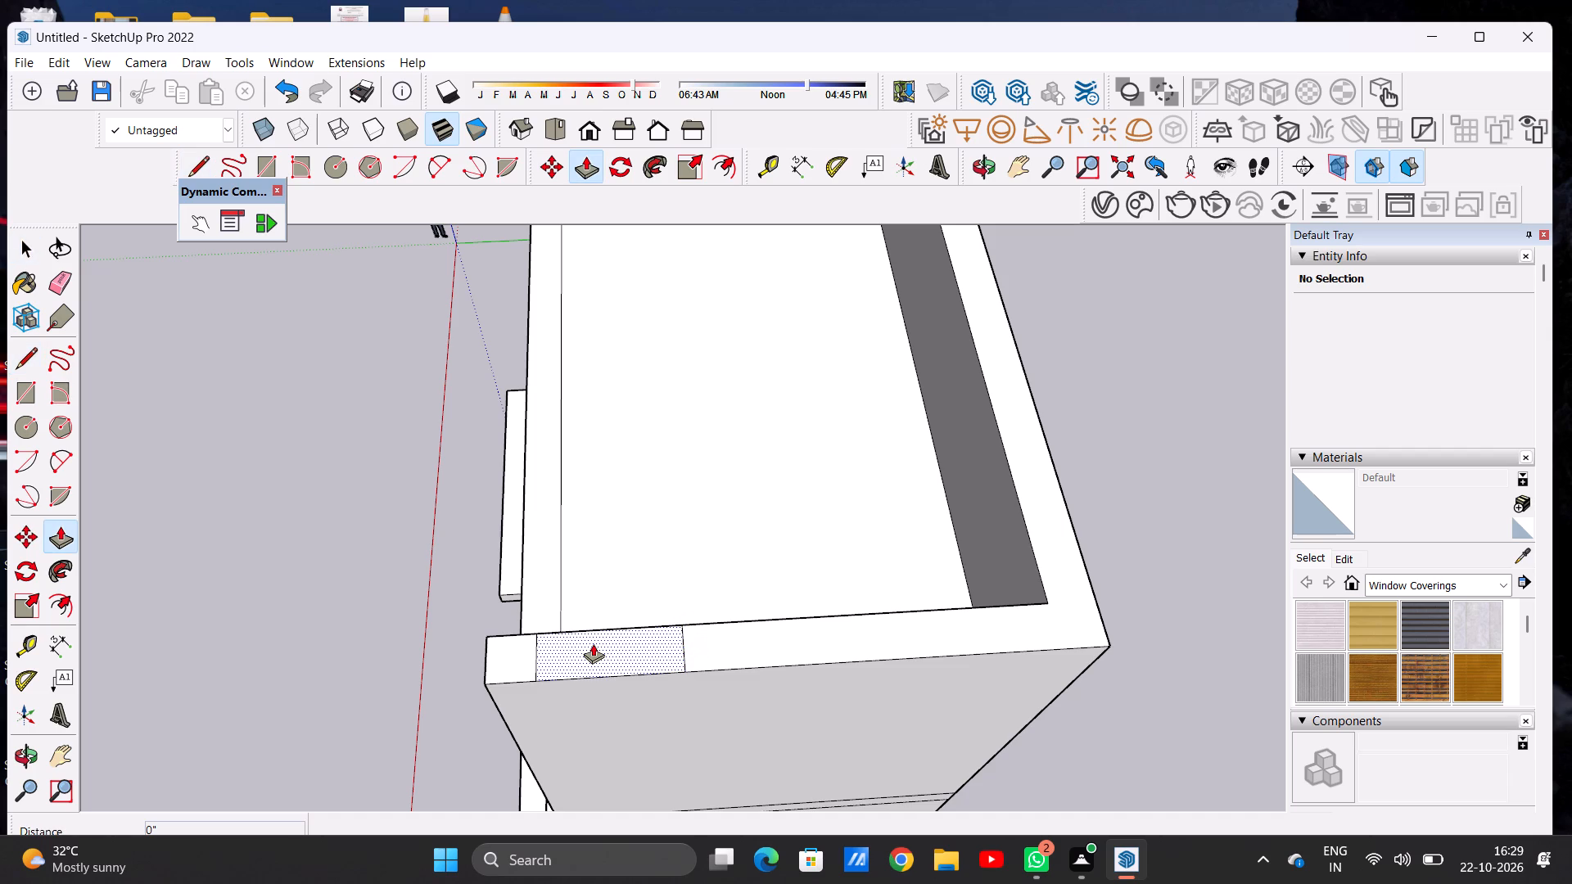
pyautogui.click(597, 643)
pyautogui.scroll(-10, 637, 575)
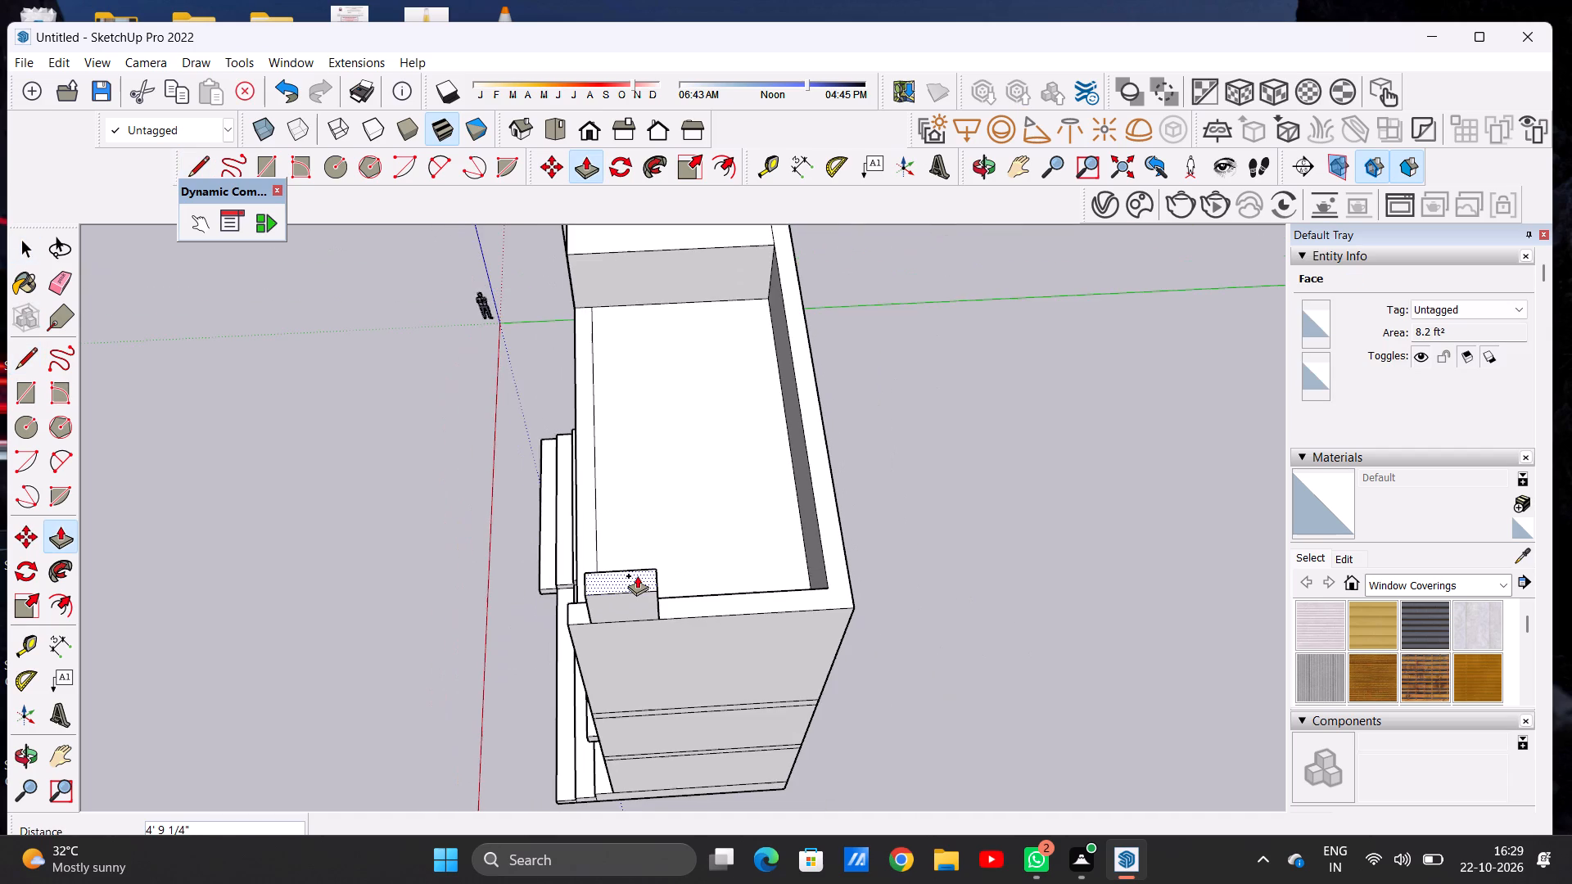
pyautogui.click(635, 567)
pyautogui.press('space')
pyautogui.scroll(-2, 634, 622)
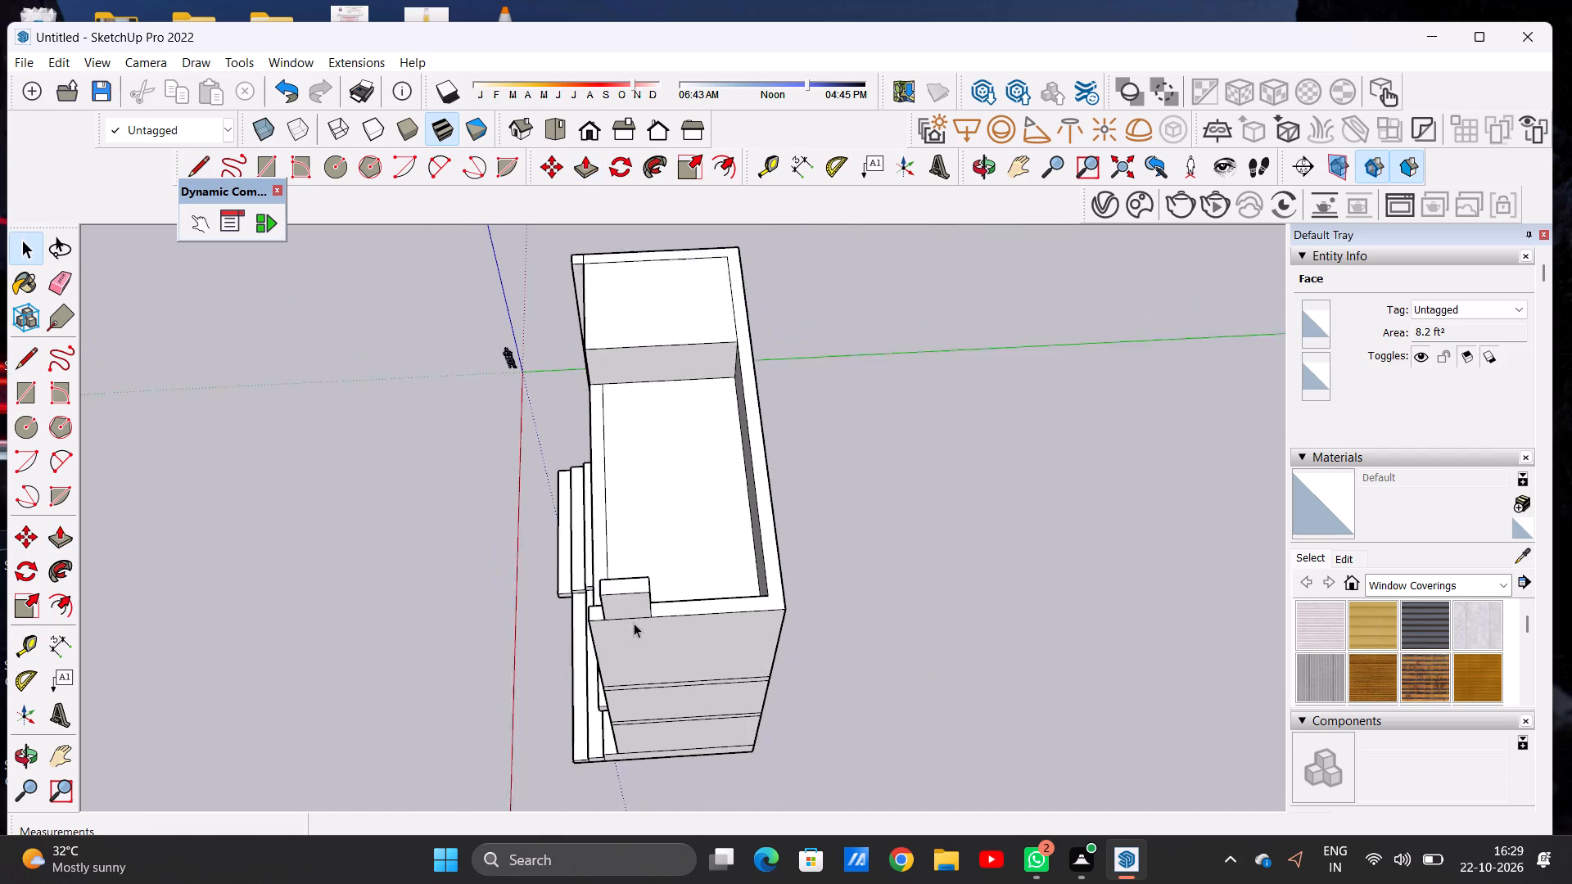
# Examine the building from the front and from the side with the raised parapet section.
pyautogui.scroll(-2, 634, 623)
pyautogui.moveTo(608, 595); pyautogui.dragTo(1050, 316, button='middle')
pyautogui.scroll(6, 791, 484)
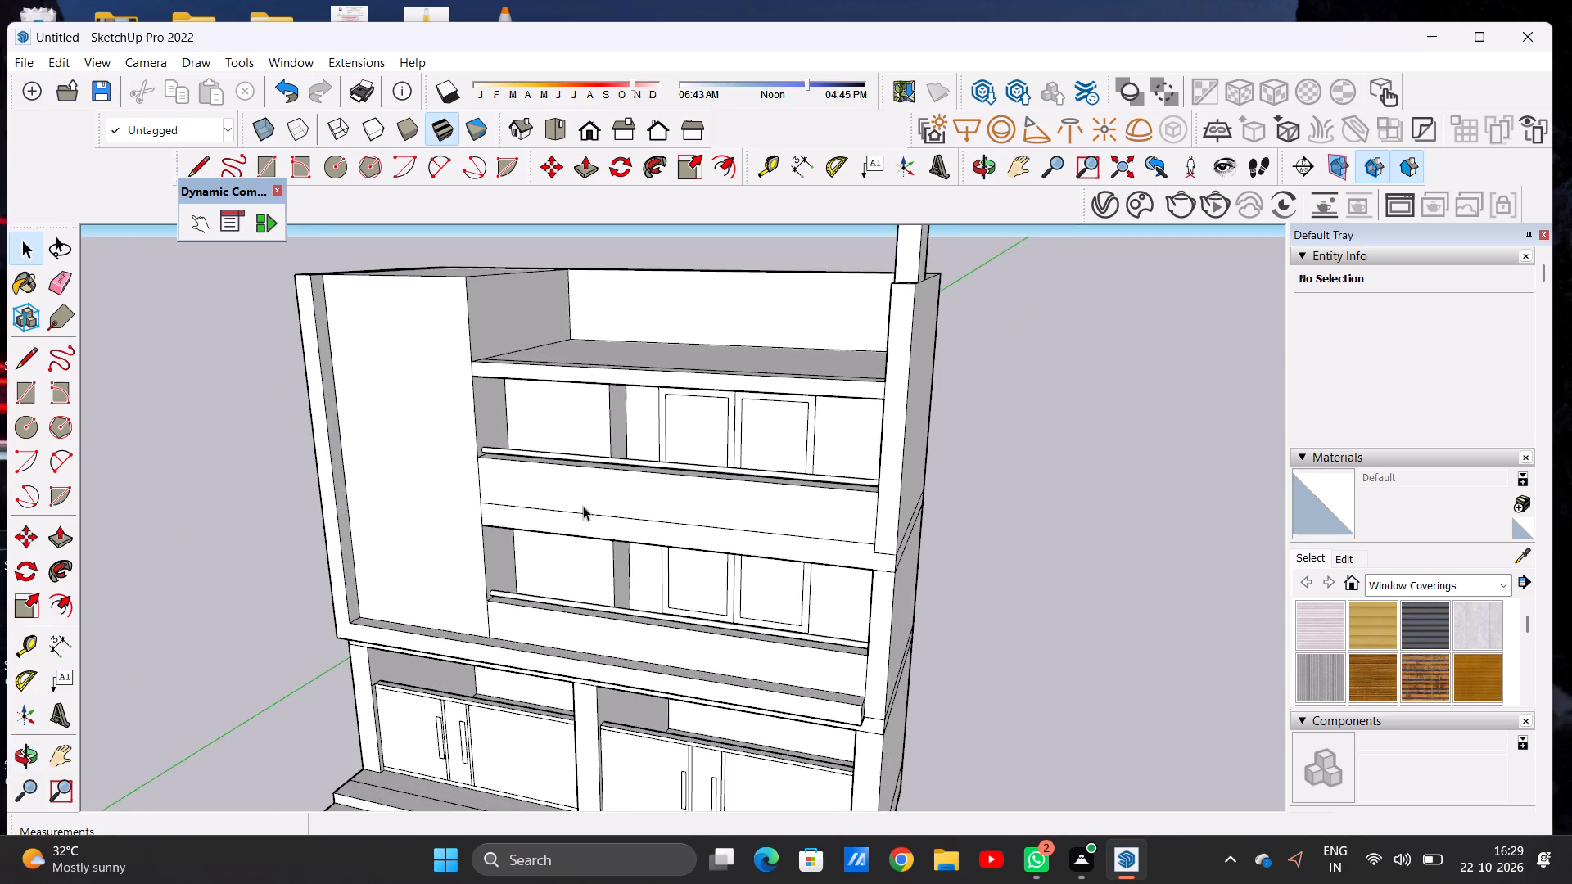
pyautogui.moveTo(588, 506); pyautogui.dragTo(745, 507, button='middle')
pyautogui.scroll(-11, 653, 512)
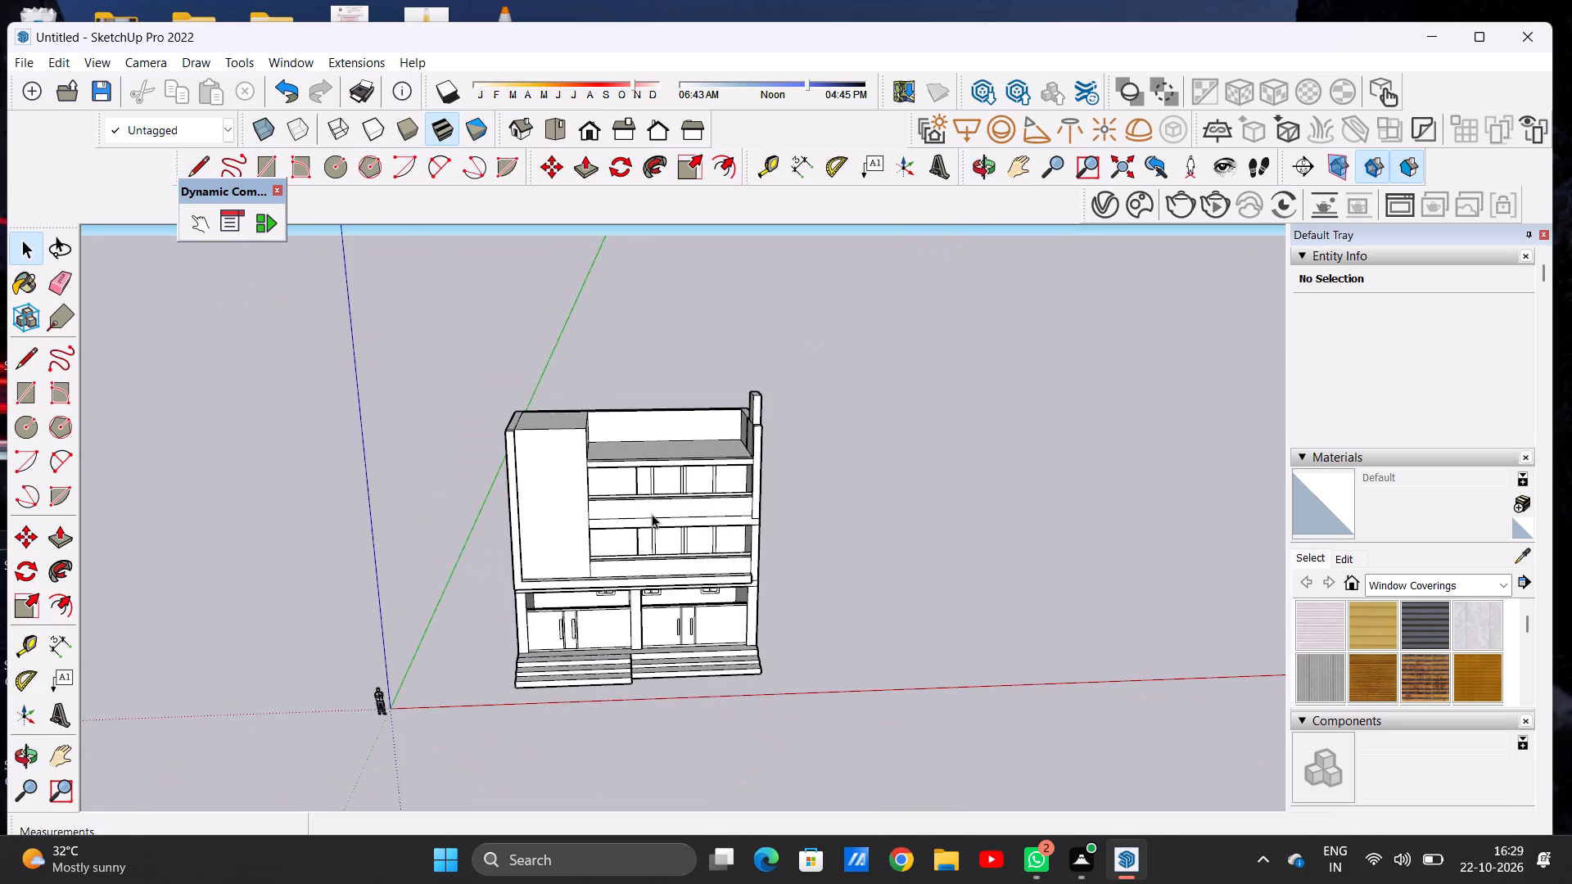
pyautogui.scroll(2, 666, 399)
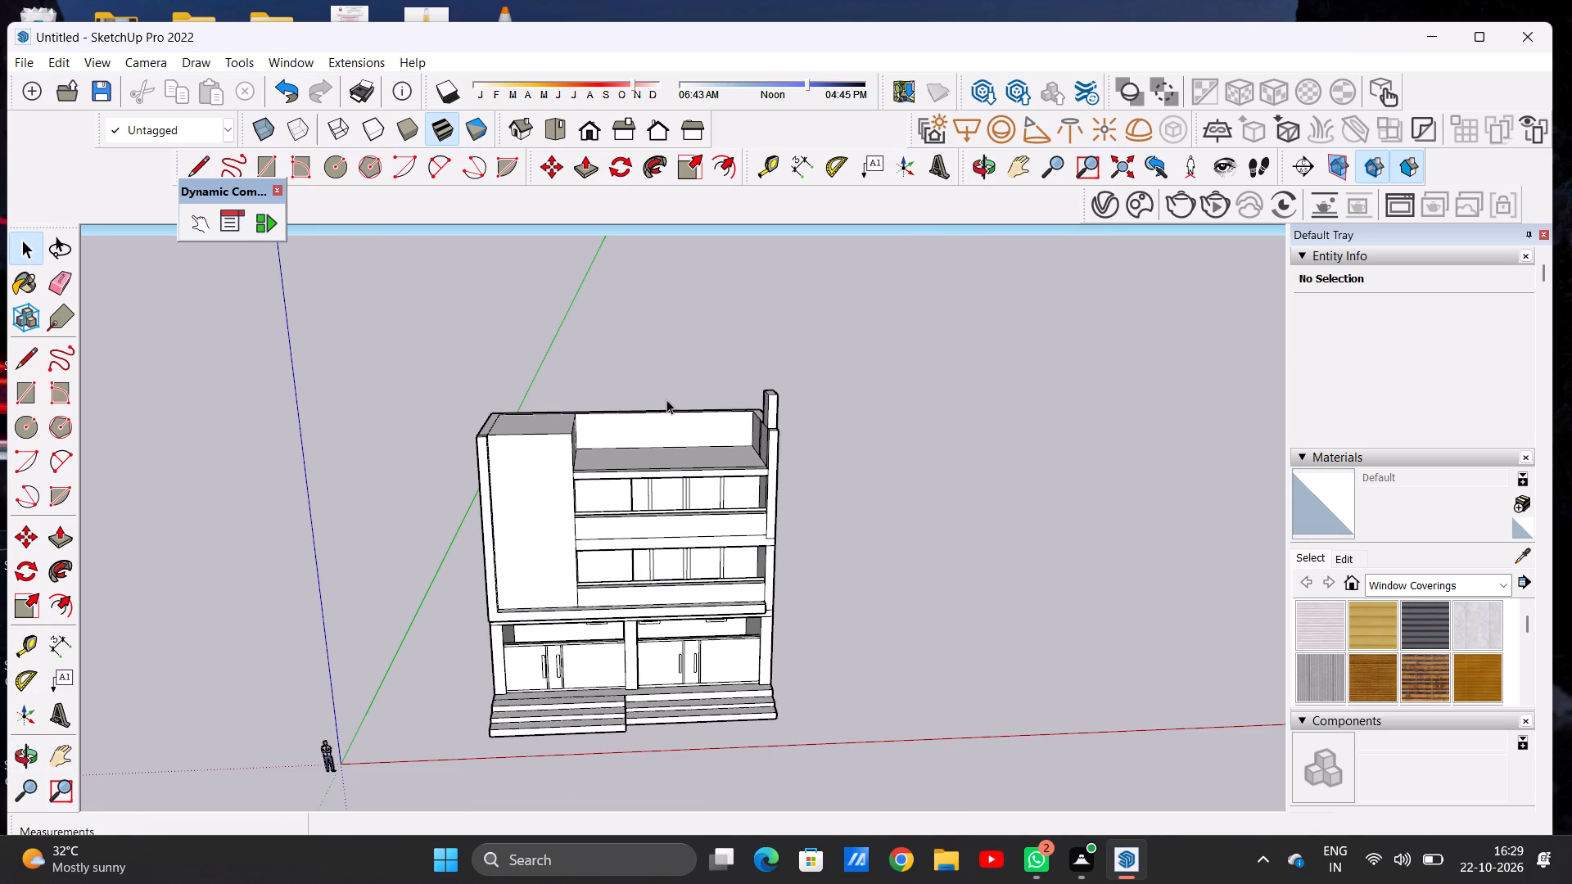
pyautogui.scroll(-5, 666, 399)
pyautogui.scroll(1, 663, 403)
pyautogui.scroll(-2, 662, 404)
pyautogui.scroll(3, 714, 397)
pyautogui.scroll(-1, 714, 397)
pyautogui.scroll(9, 714, 397)
pyautogui.moveTo(617, 432); pyautogui.dragTo(273, 467, button='middle')
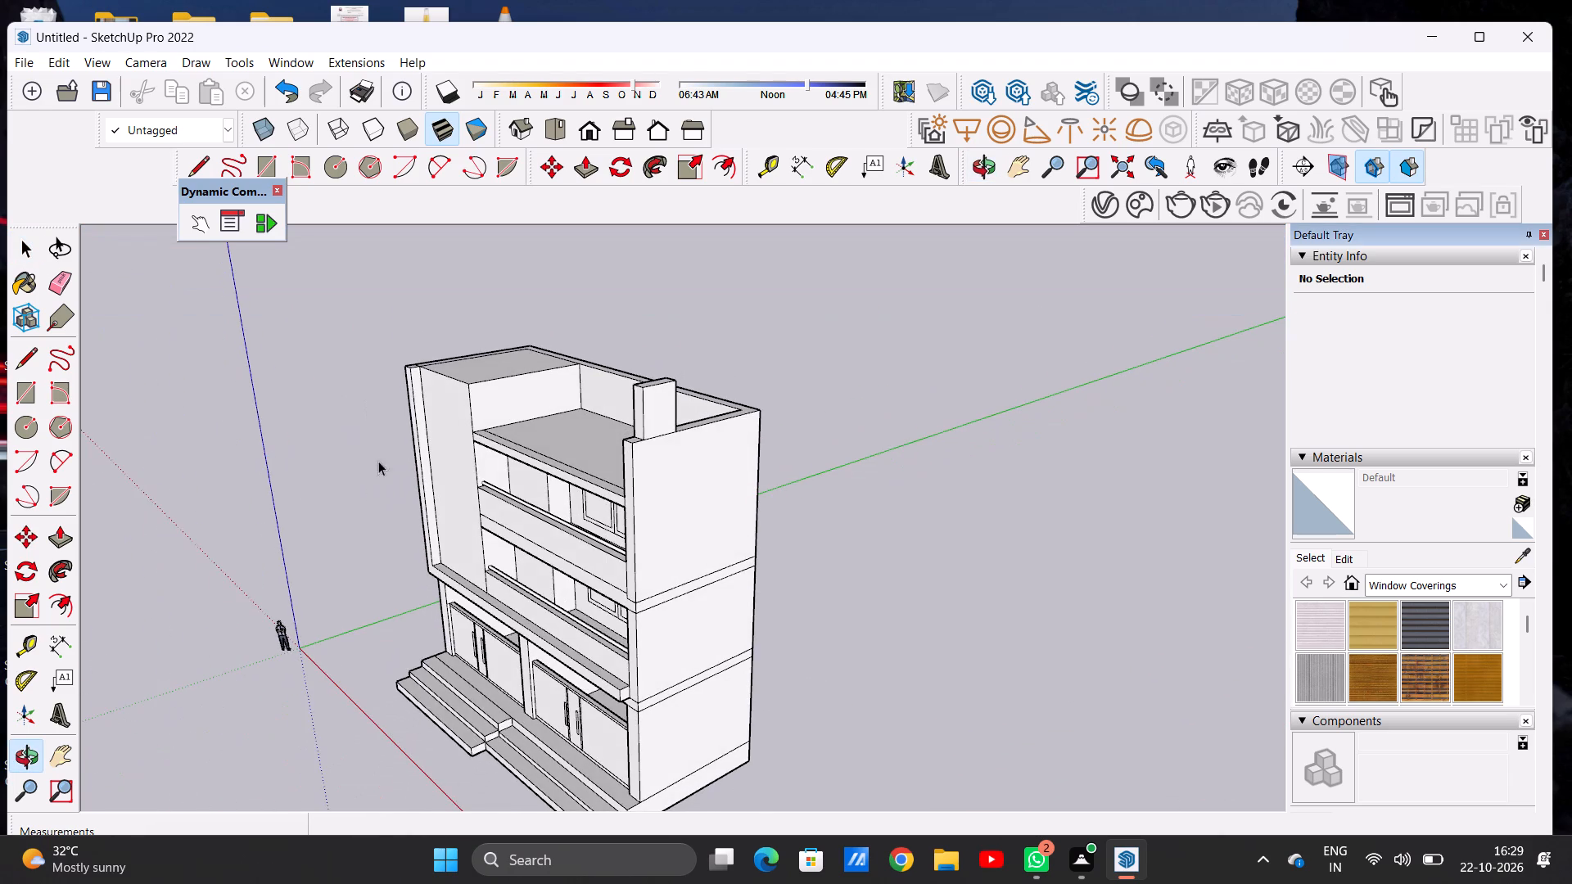
# Push/Pull the top of the raised section on the side parapet slightly higher.
pyautogui.scroll(7, 666, 393)
pyautogui.press('p')
pyautogui.scroll(4, 622, 359)
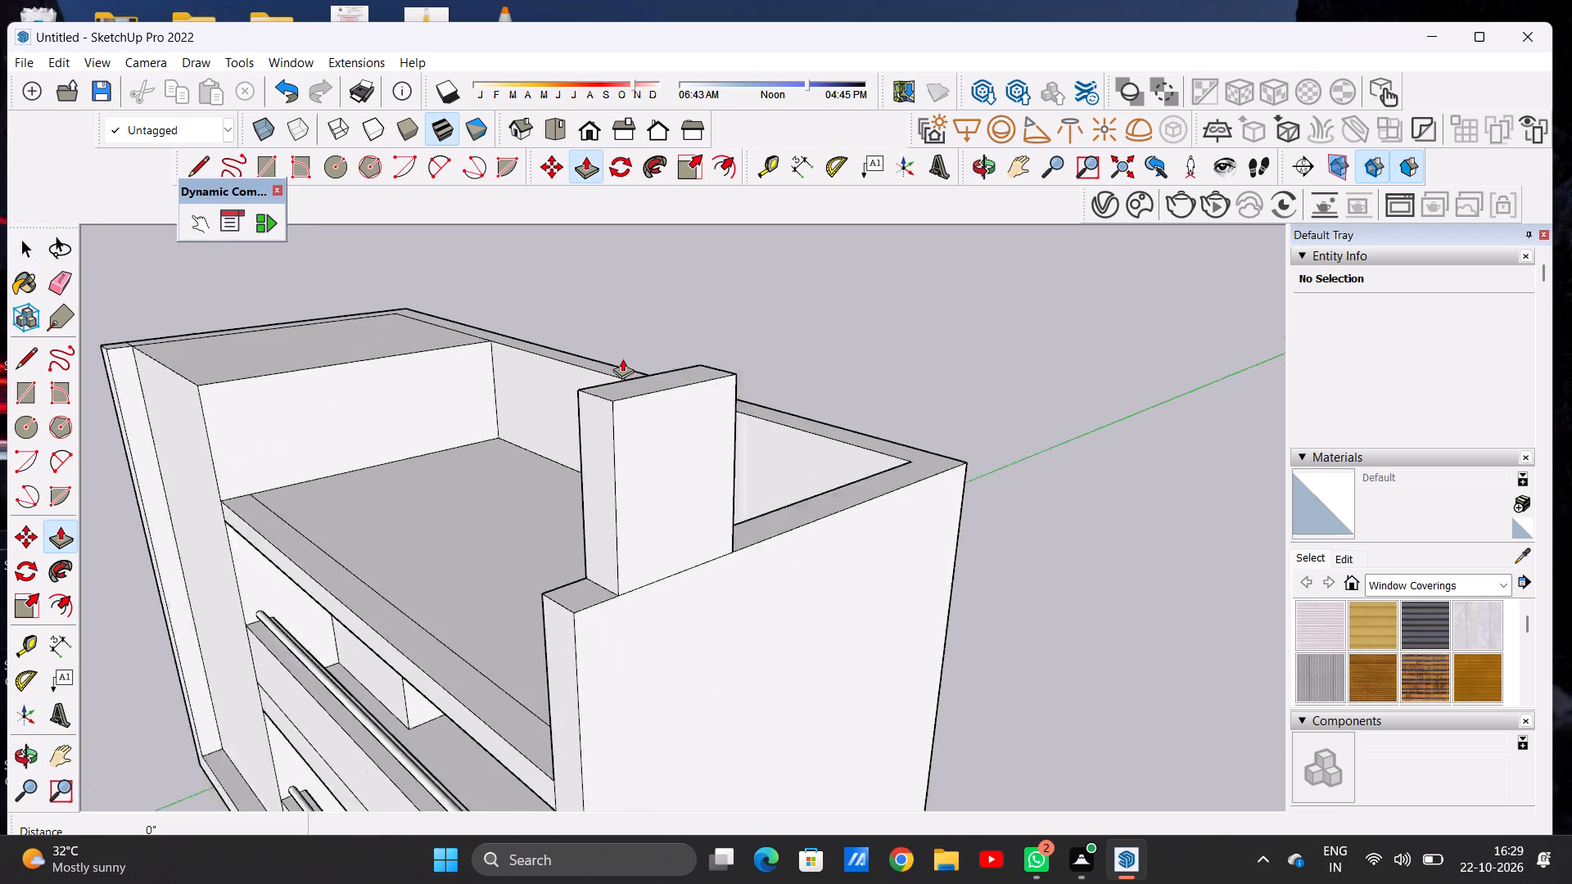
pyautogui.scroll(2, 622, 359)
pyautogui.click(628, 424)
pyautogui.click(657, 345)
pyautogui.press('space')
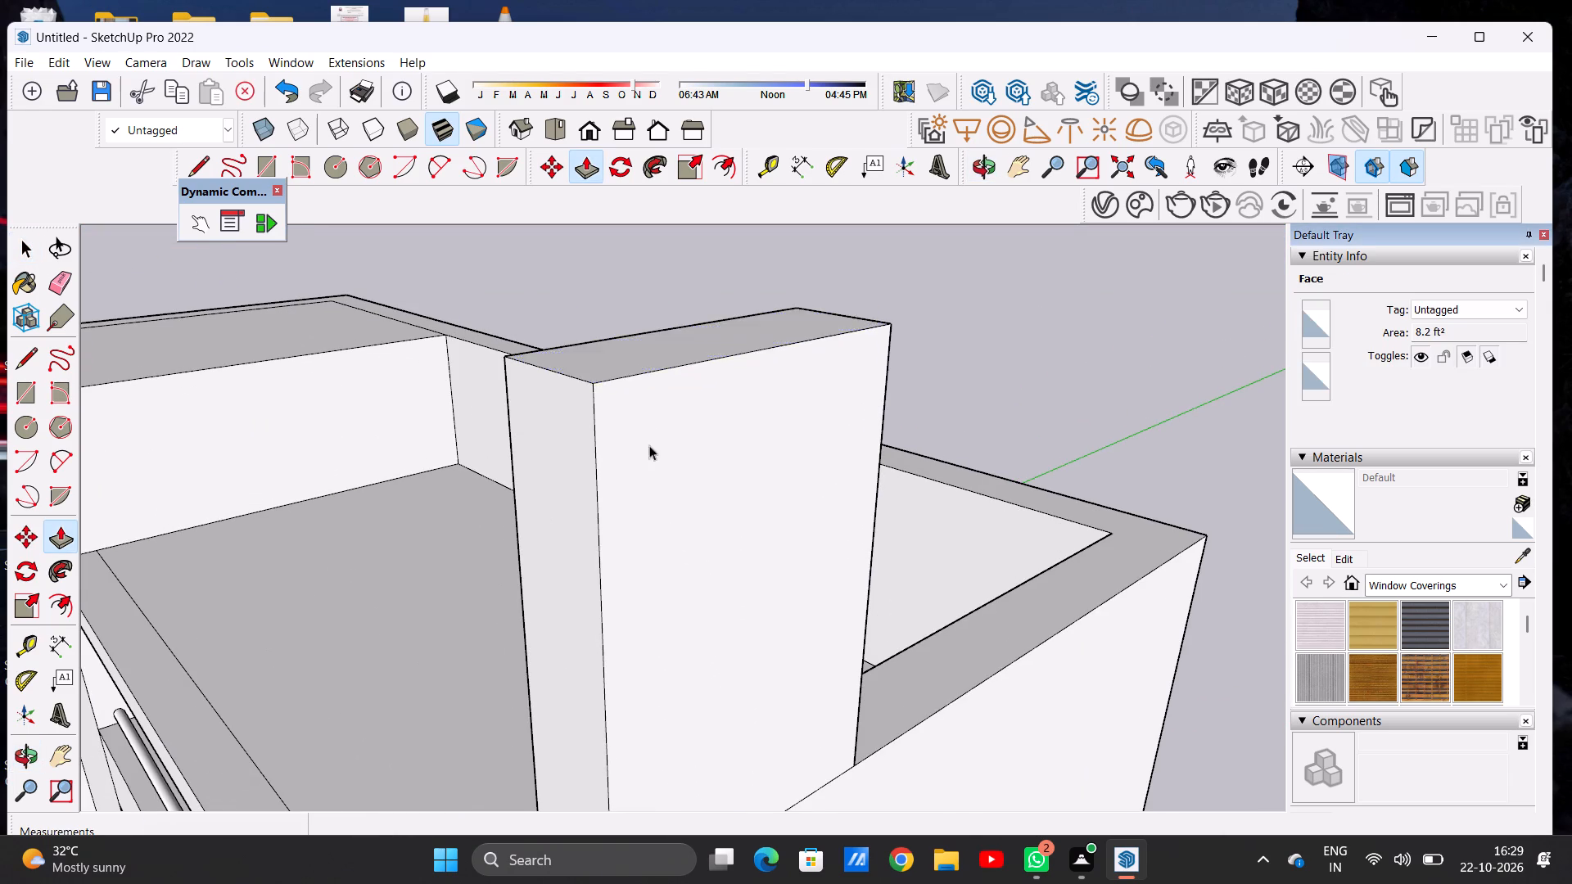
# Push/Pull the top of the corner roof block up 7' 1 5/16", level with the raised section on the opposite parapet.
pyautogui.scroll(-11, 663, 515)
pyautogui.scroll(1, 667, 522)
pyautogui.scroll(-2, 667, 522)
pyautogui.moveTo(549, 504); pyautogui.dragTo(827, 440, button='middle')
pyautogui.scroll(-7, 673, 415)
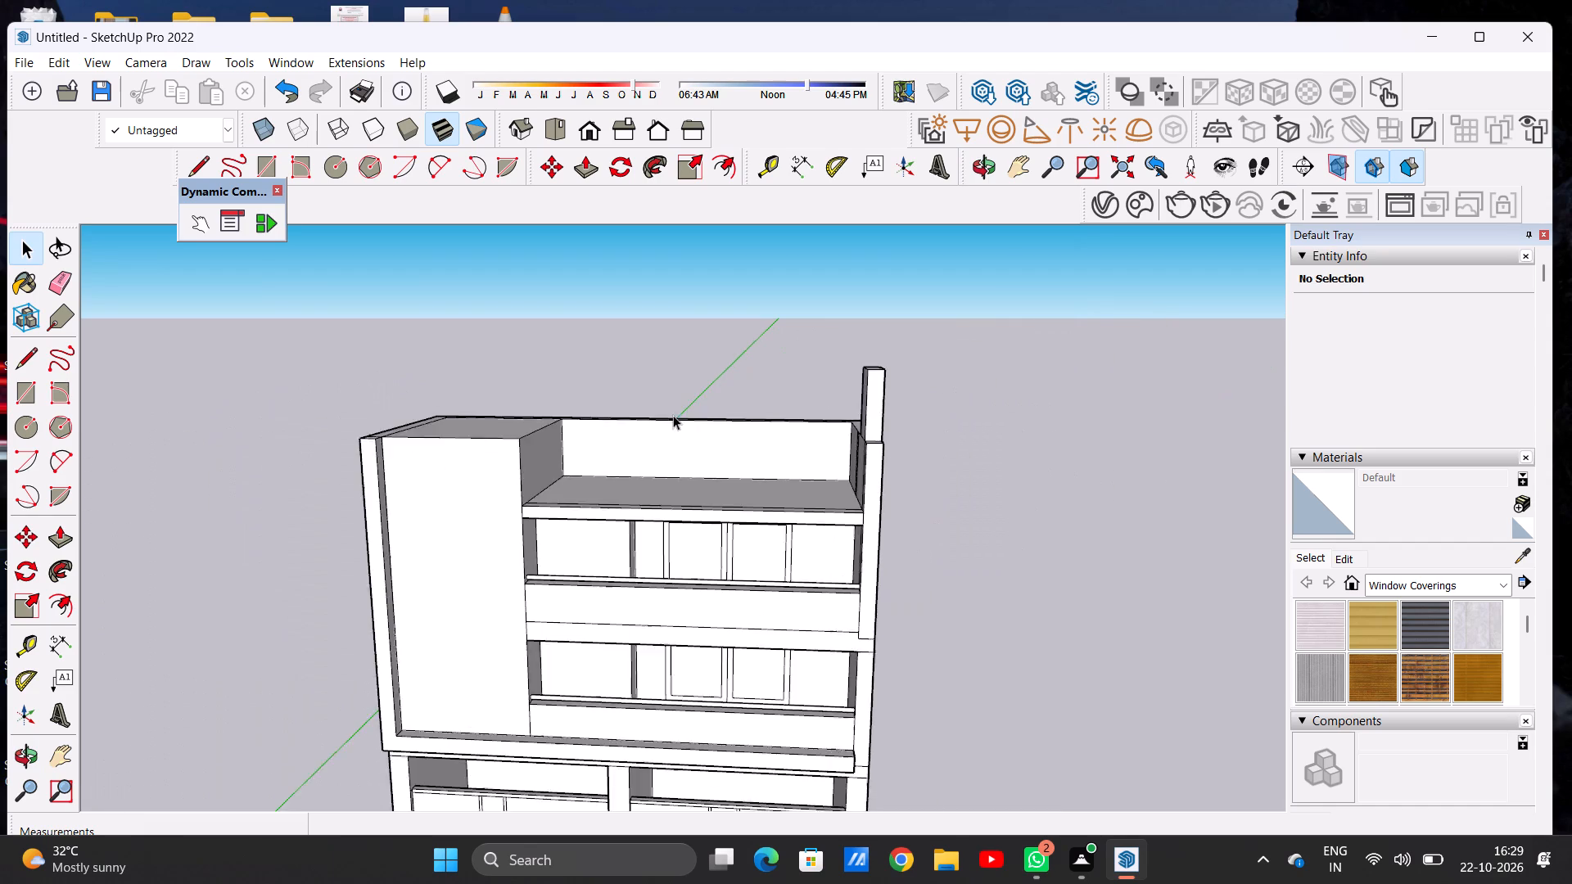
pyautogui.scroll(-7, 673, 415)
pyautogui.moveTo(546, 515); pyautogui.dragTo(581, 604, button='middle')
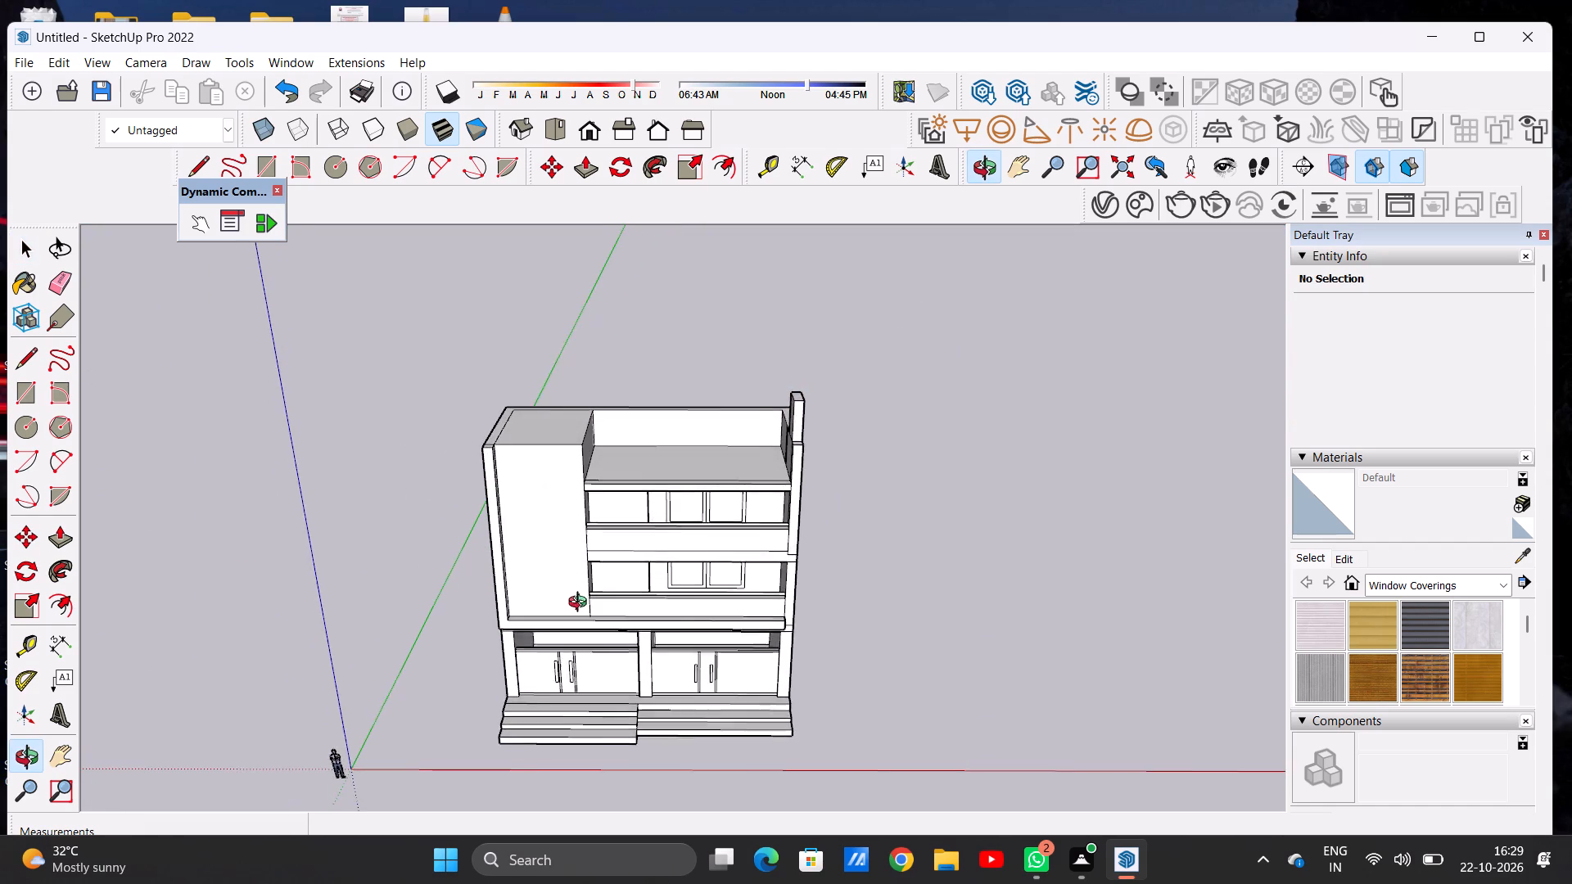
pyautogui.moveTo(581, 604); pyautogui.dragTo(580, 608, button='middle')
pyautogui.scroll(7, 553, 446)
pyautogui.press('p')
pyautogui.scroll(2, 562, 428)
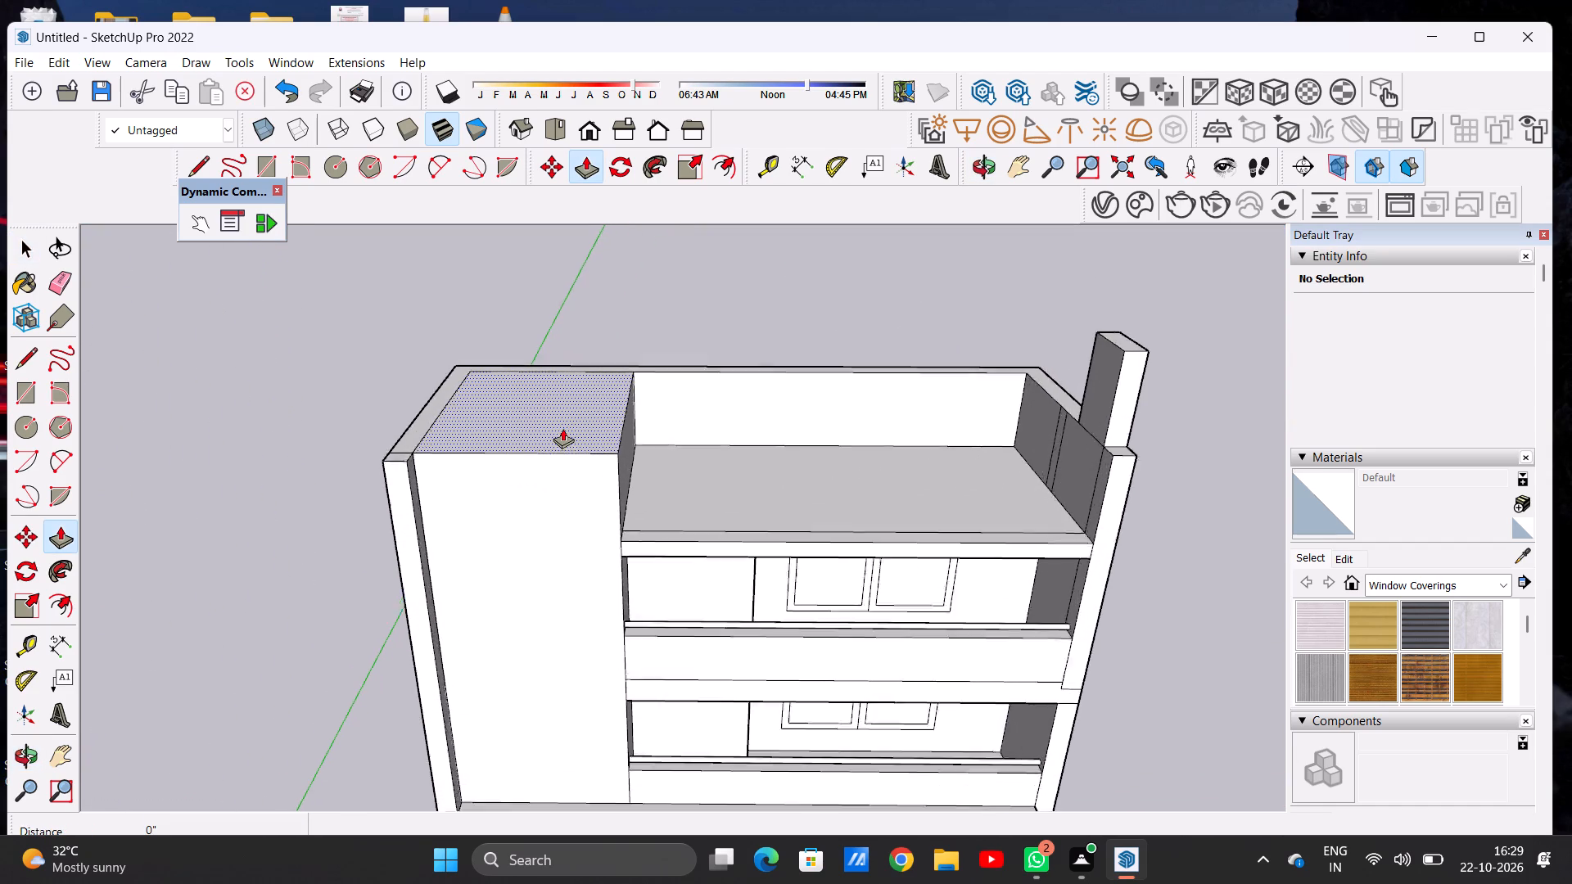
pyautogui.scroll(4, 562, 428)
pyautogui.click(562, 428)
pyautogui.scroll(-12, 568, 382)
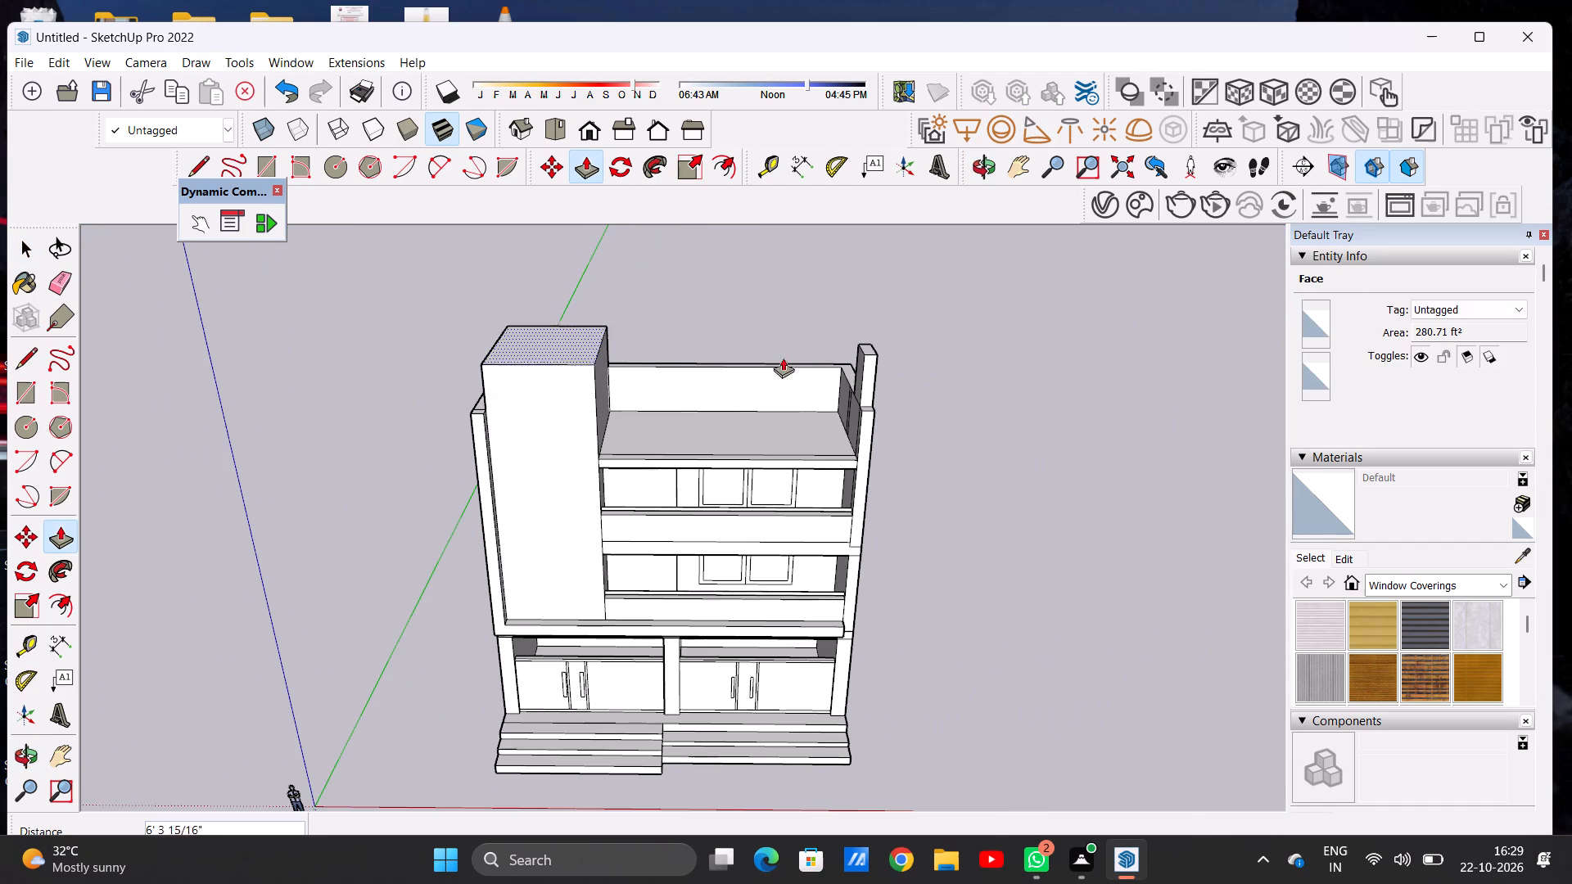
pyautogui.scroll(6, 875, 356)
pyautogui.click(855, 356)
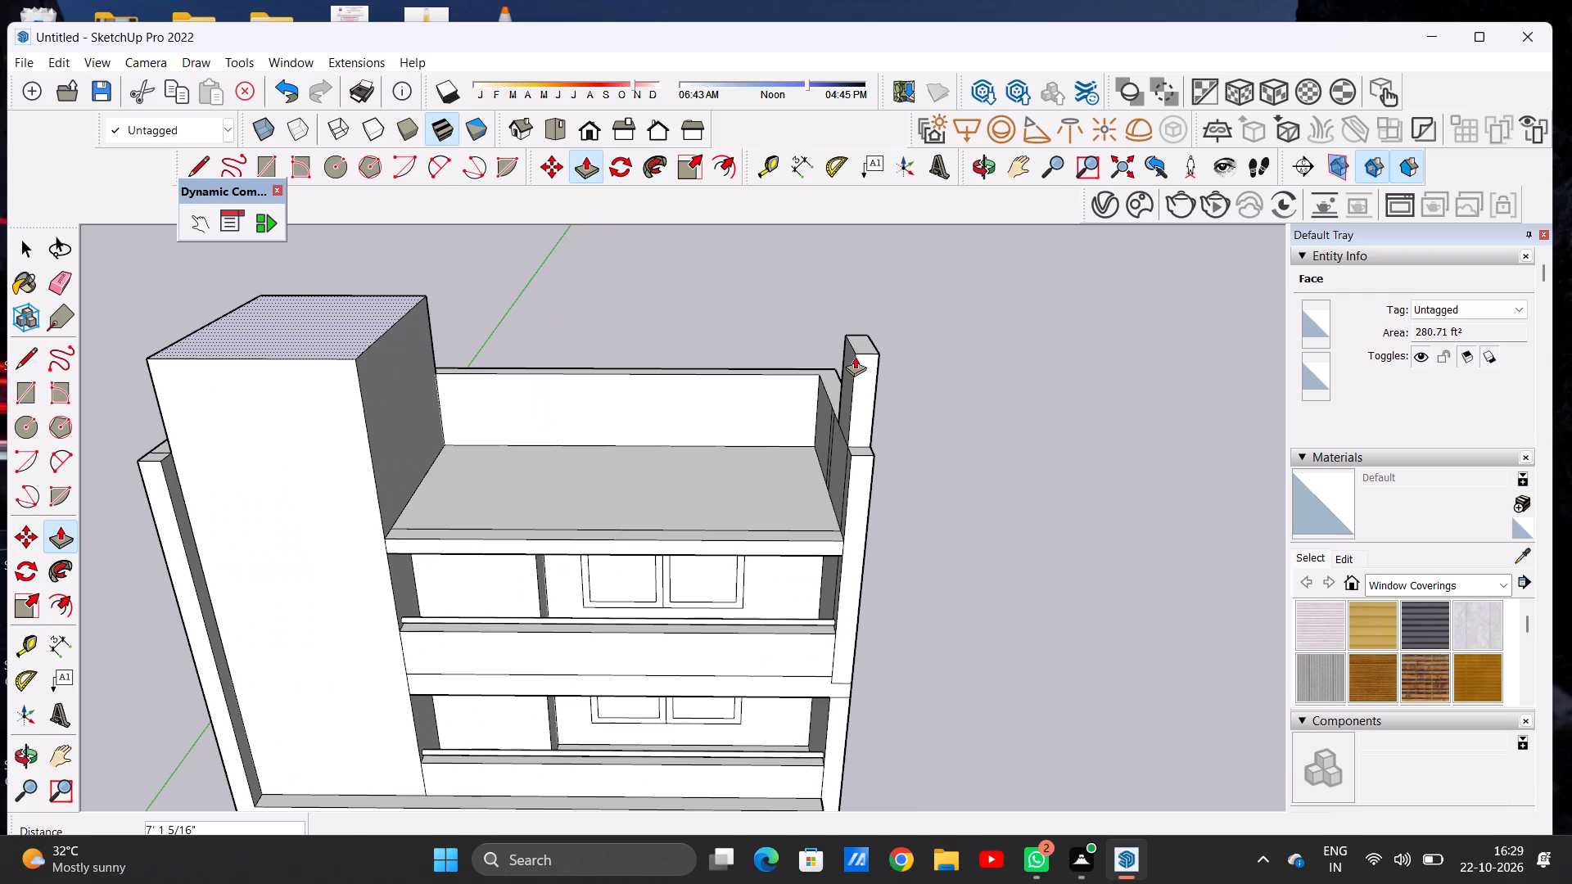
pyautogui.press('space')
# Push/Pull the top of the front corner post beside the blank panel up 7' 1 5/16" to the roof block's top.
pyautogui.scroll(-11, 739, 466)
pyautogui.moveTo(592, 494); pyautogui.dragTo(598, 451, button='middle')
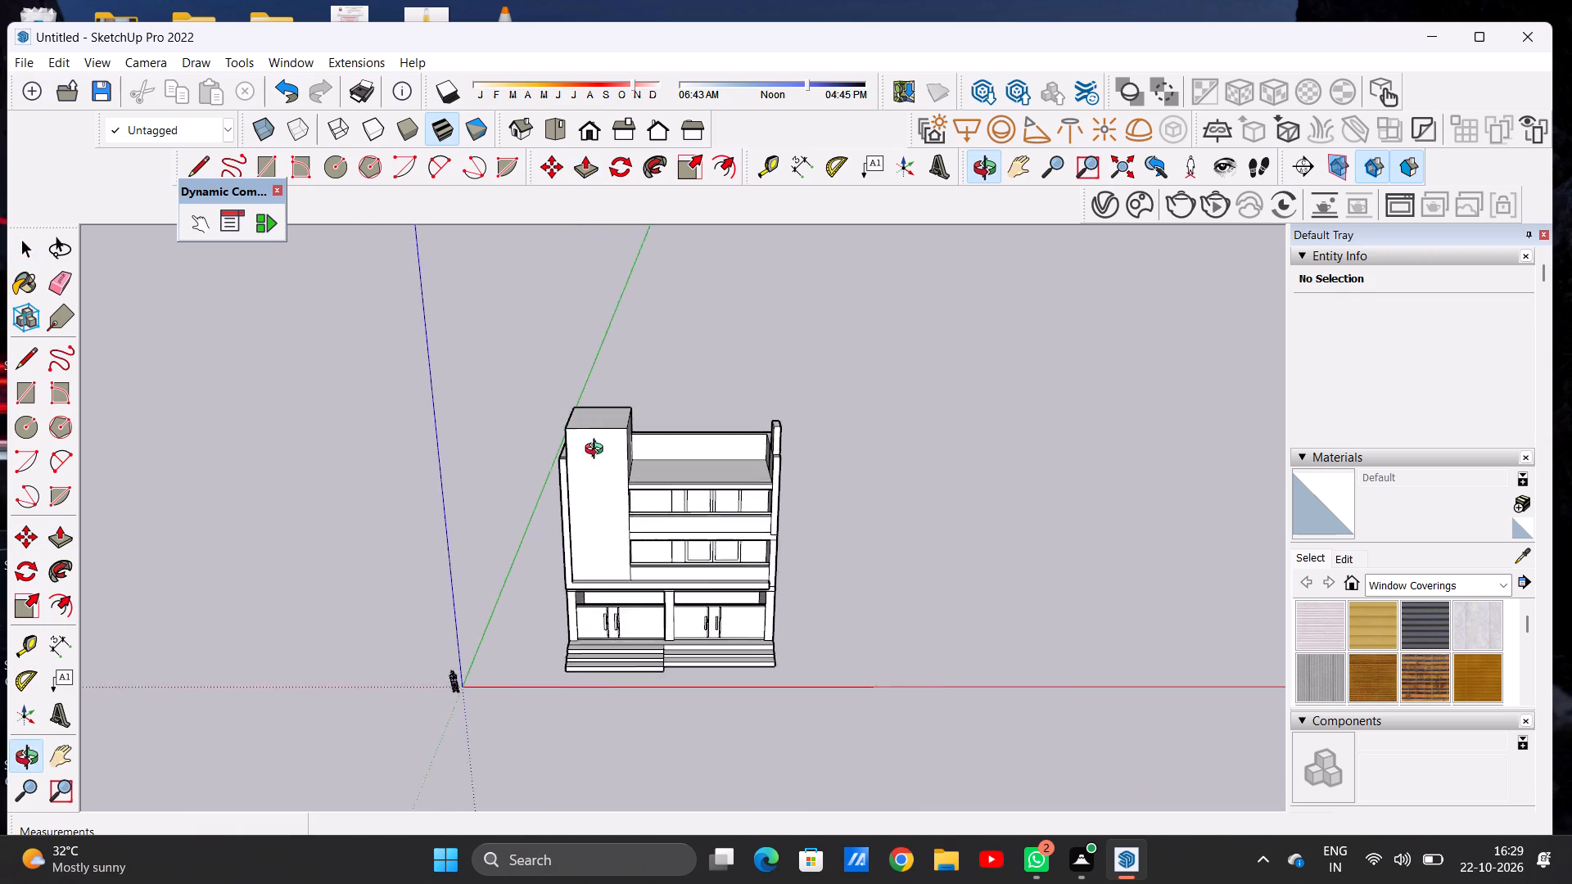
pyautogui.moveTo(598, 451); pyautogui.dragTo(594, 381, button='middle')
pyautogui.scroll(7, 575, 441)
pyautogui.moveTo(539, 437); pyautogui.dragTo(602, 534, button='middle')
pyautogui.scroll(2, 546, 494)
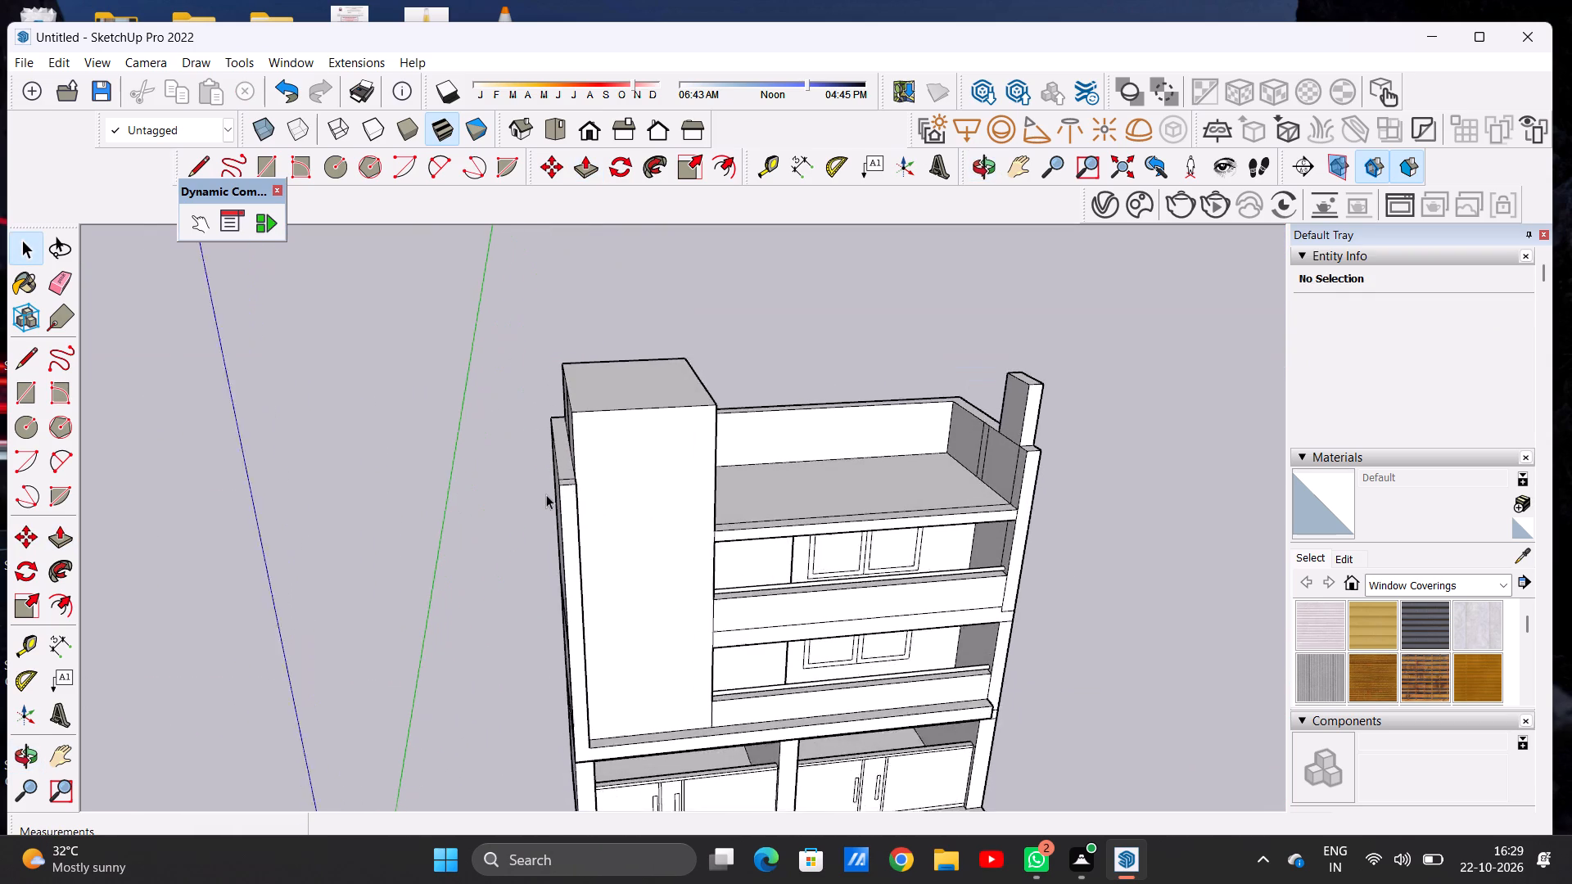
pyautogui.scroll(5, 546, 494)
pyautogui.press('p')
pyautogui.scroll(8, 603, 464)
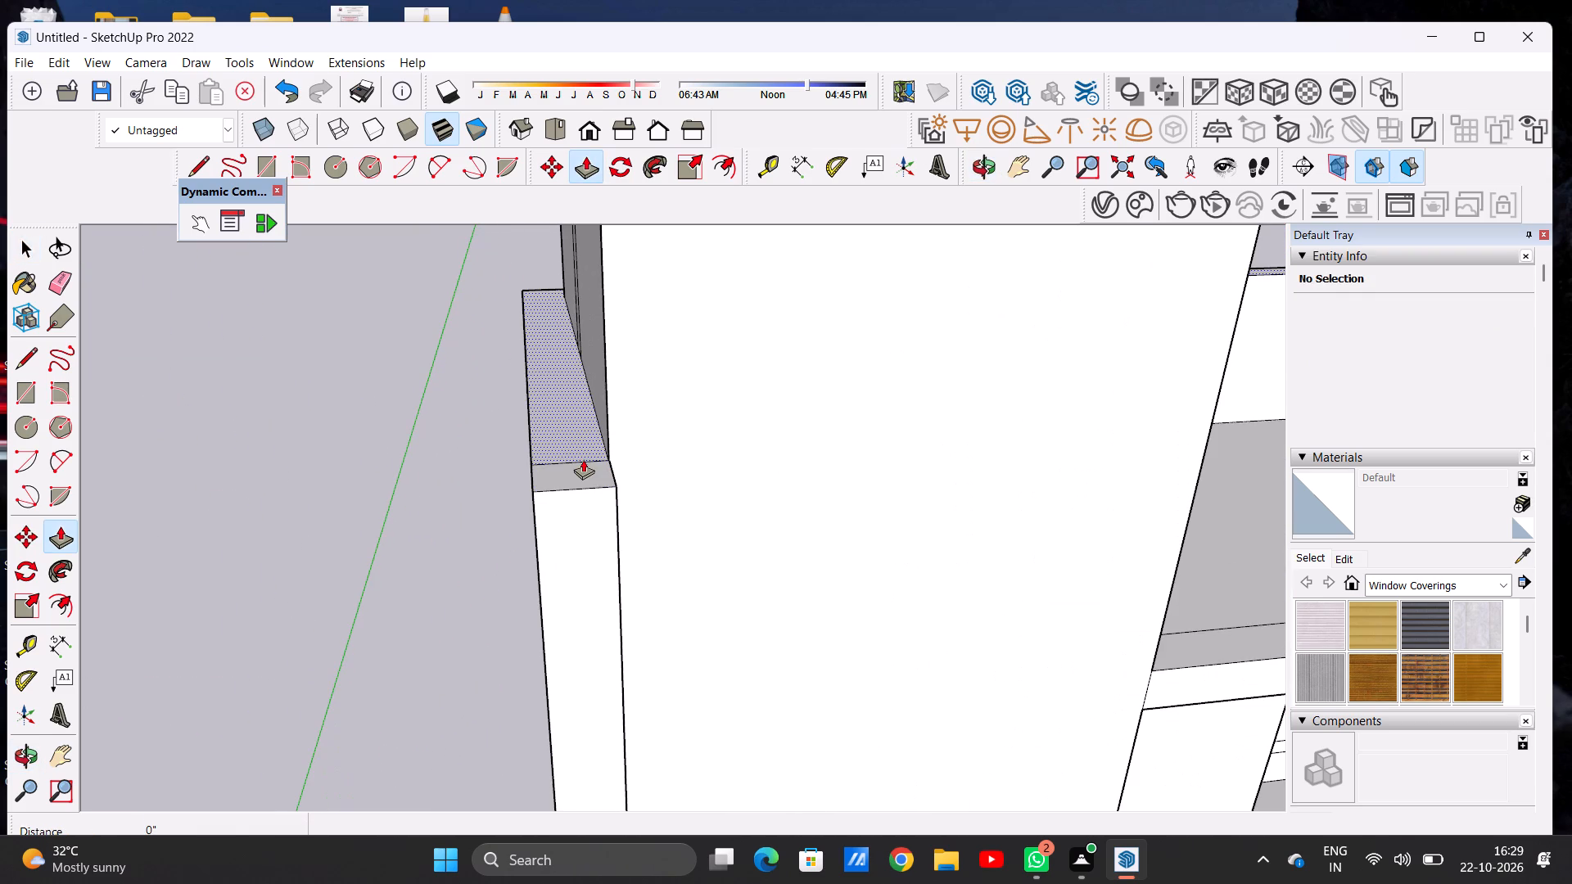
pyautogui.click(597, 472)
pyautogui.scroll(-2, 597, 404)
pyautogui.scroll(1, 597, 404)
pyautogui.scroll(-6, 597, 404)
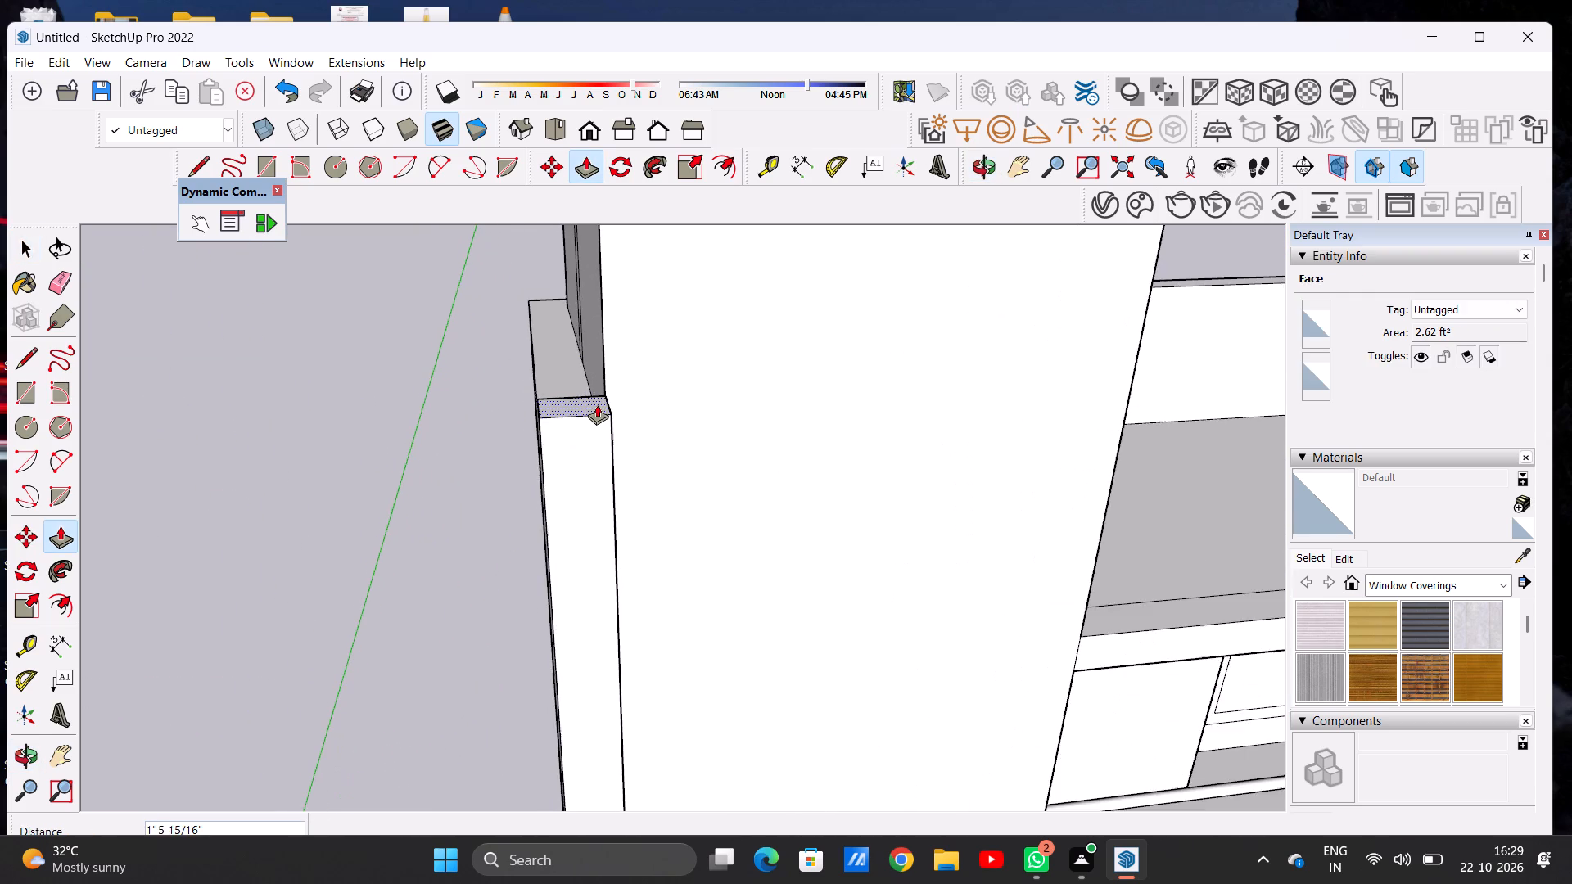
pyautogui.scroll(-4, 597, 404)
pyautogui.scroll(6, 619, 285)
pyautogui.scroll(-1, 601, 290)
pyautogui.scroll(5, 601, 291)
pyautogui.click(570, 342)
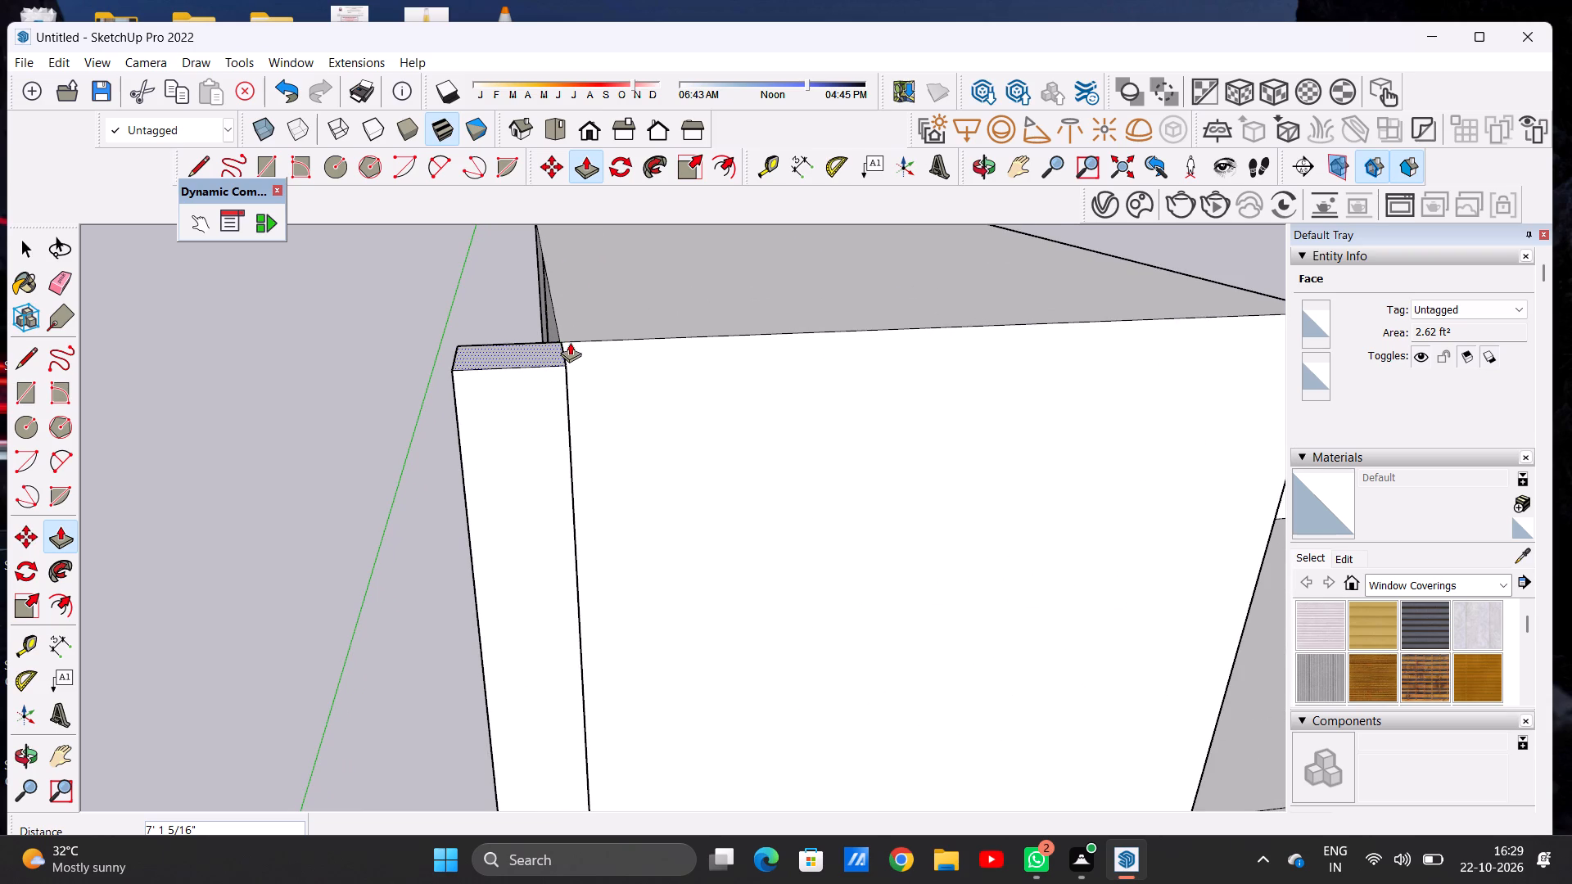
pyautogui.press('space')
# Push/Pull the top of the front corner post up slightly more than 1' 3" above the roof block.
pyautogui.scroll(-13, 534, 420)
pyautogui.moveTo(639, 485); pyautogui.dragTo(498, 388, button='middle')
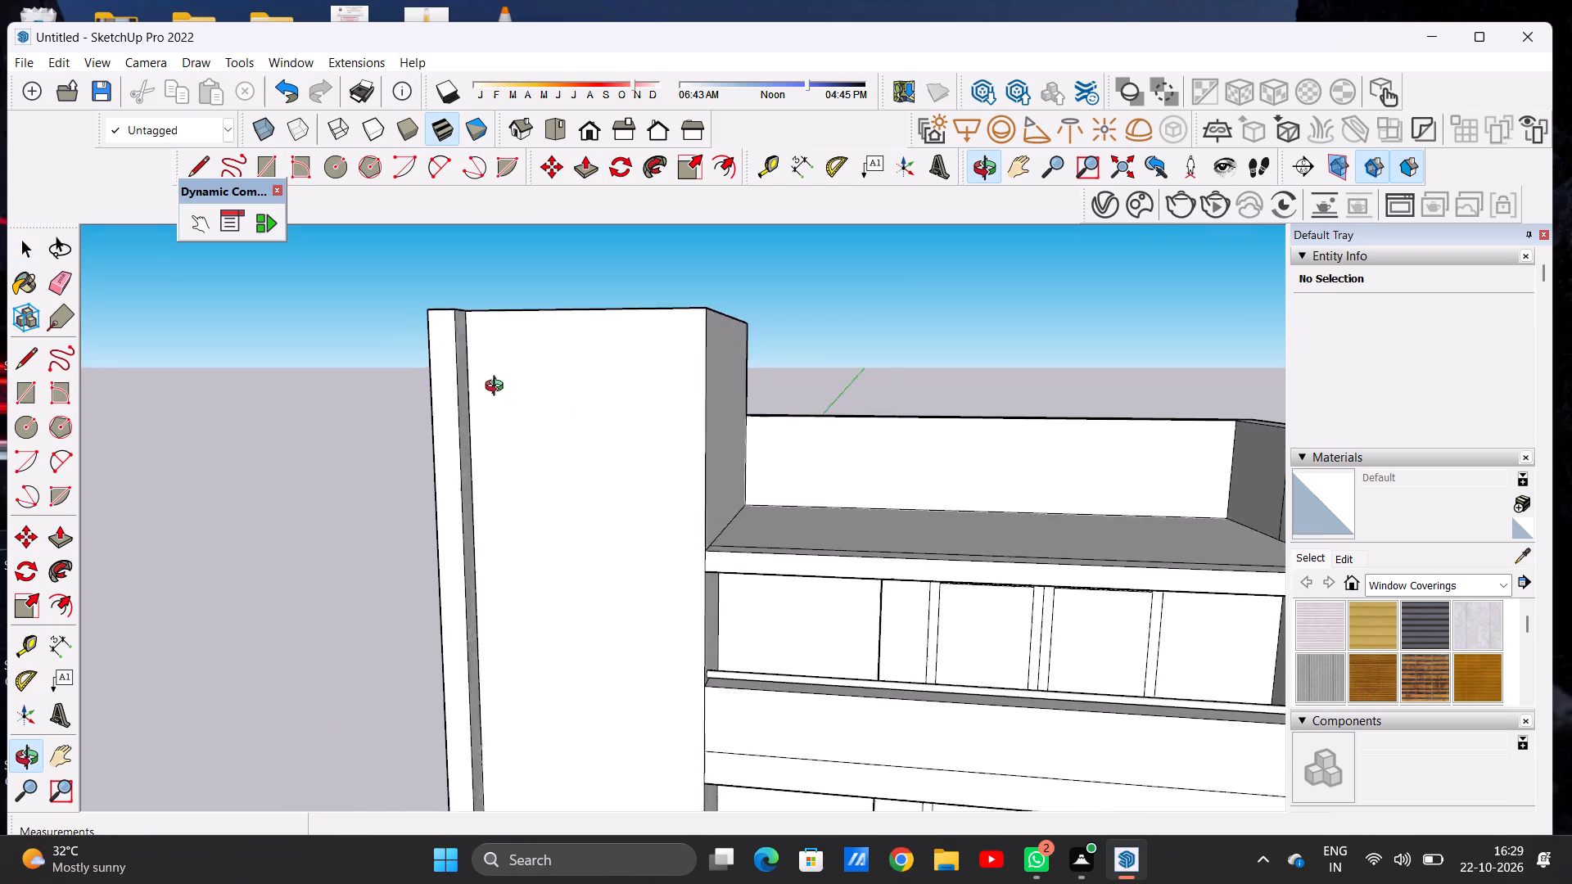
pyautogui.moveTo(498, 388); pyautogui.dragTo(366, 455, button='middle')
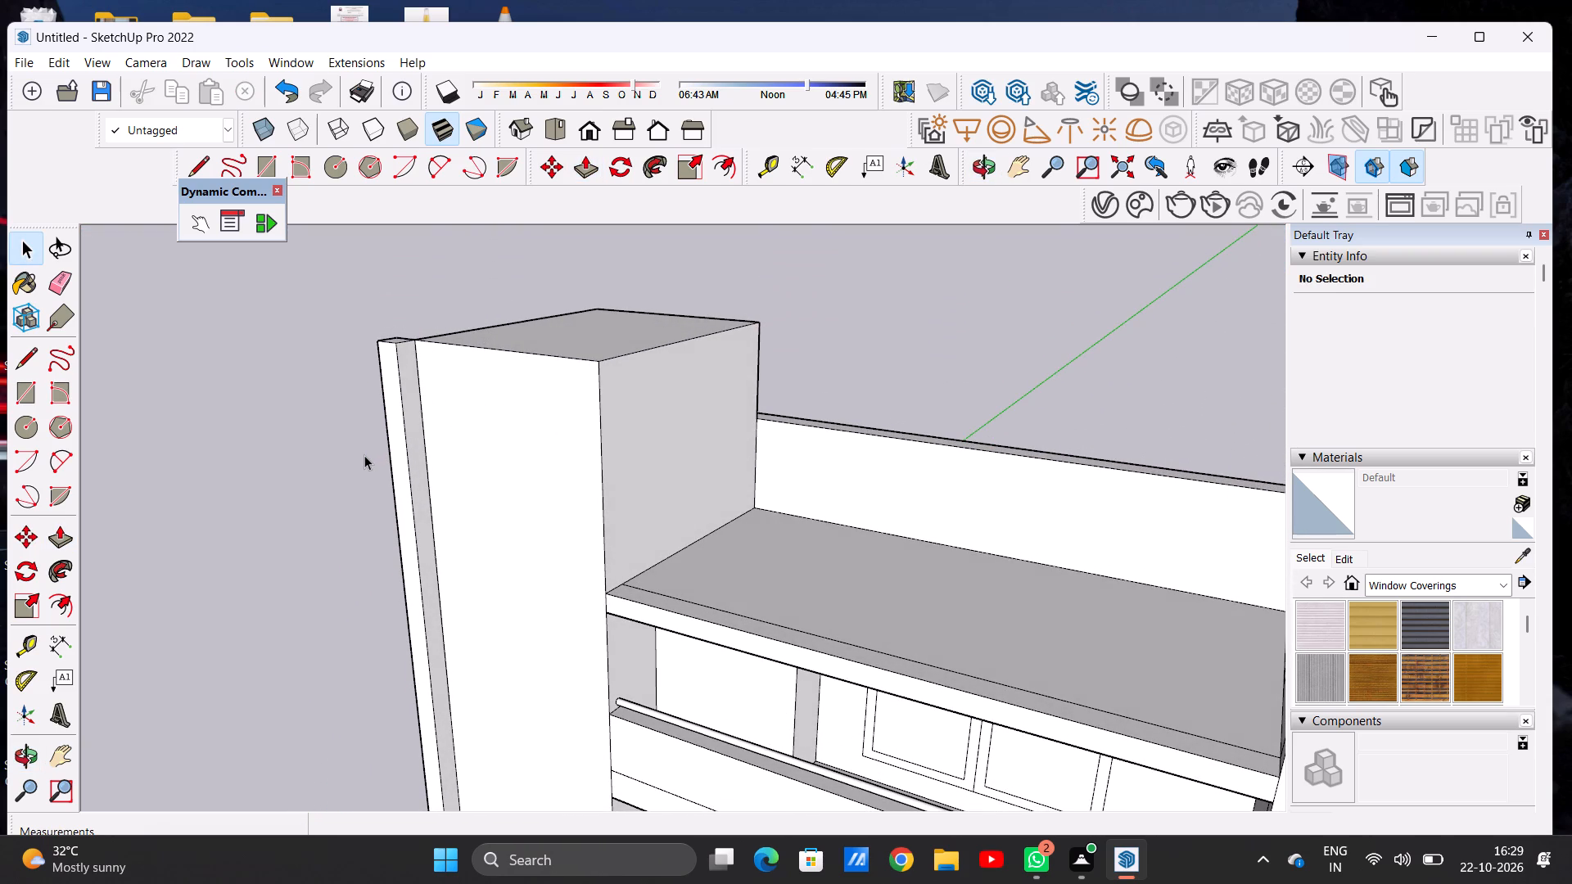
pyautogui.scroll(6, 411, 350)
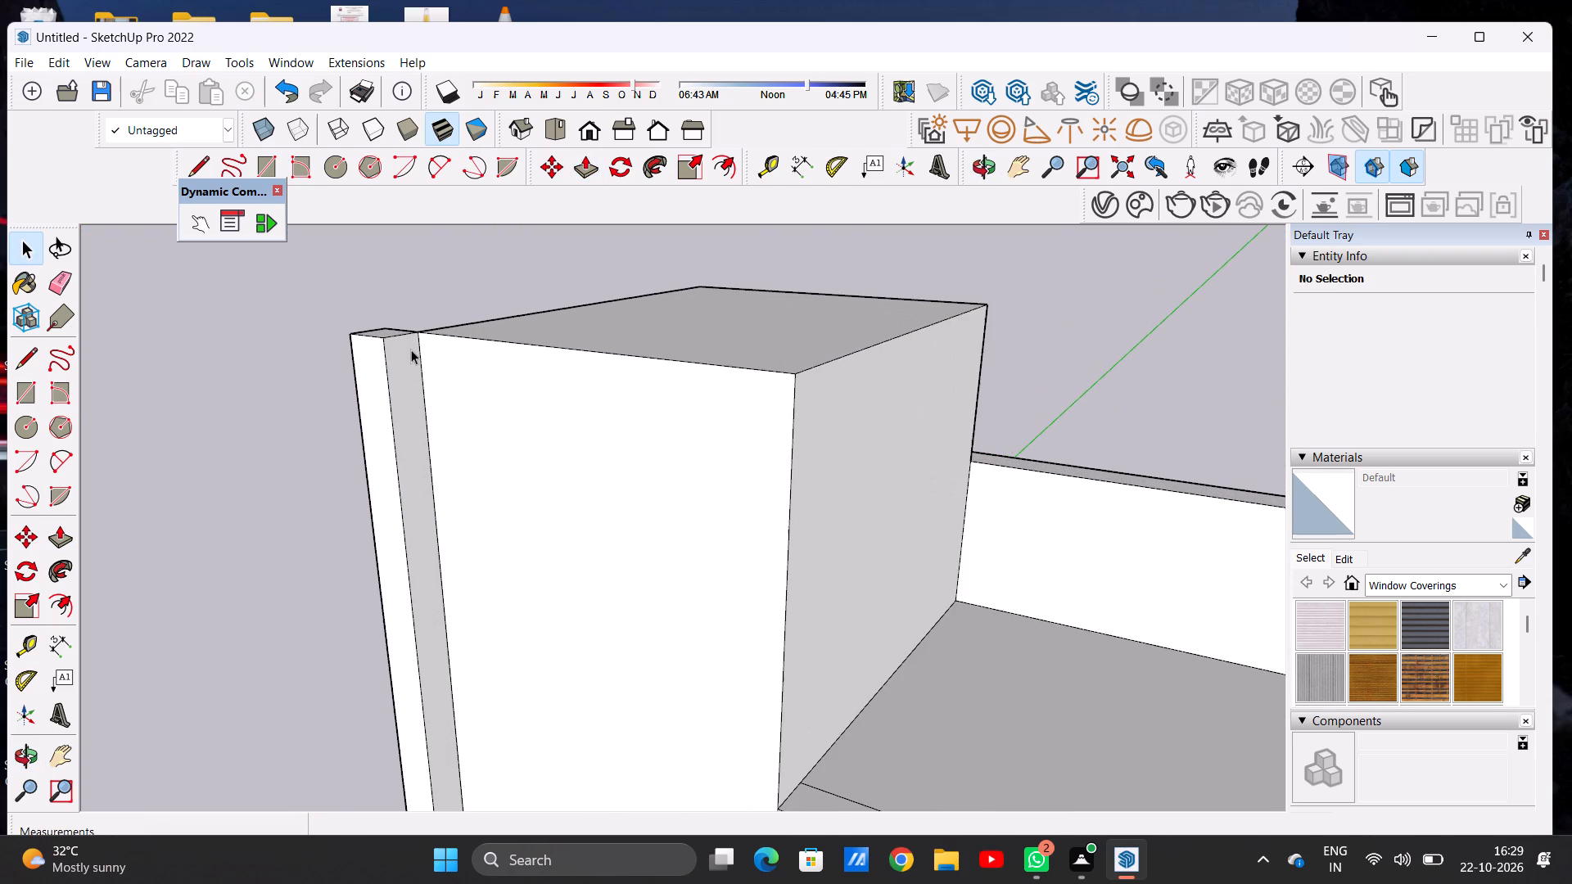
pyautogui.press('p')
pyautogui.moveTo(404, 311); pyautogui.dragTo(402, 396, button='middle')
pyautogui.scroll(5, 385, 370)
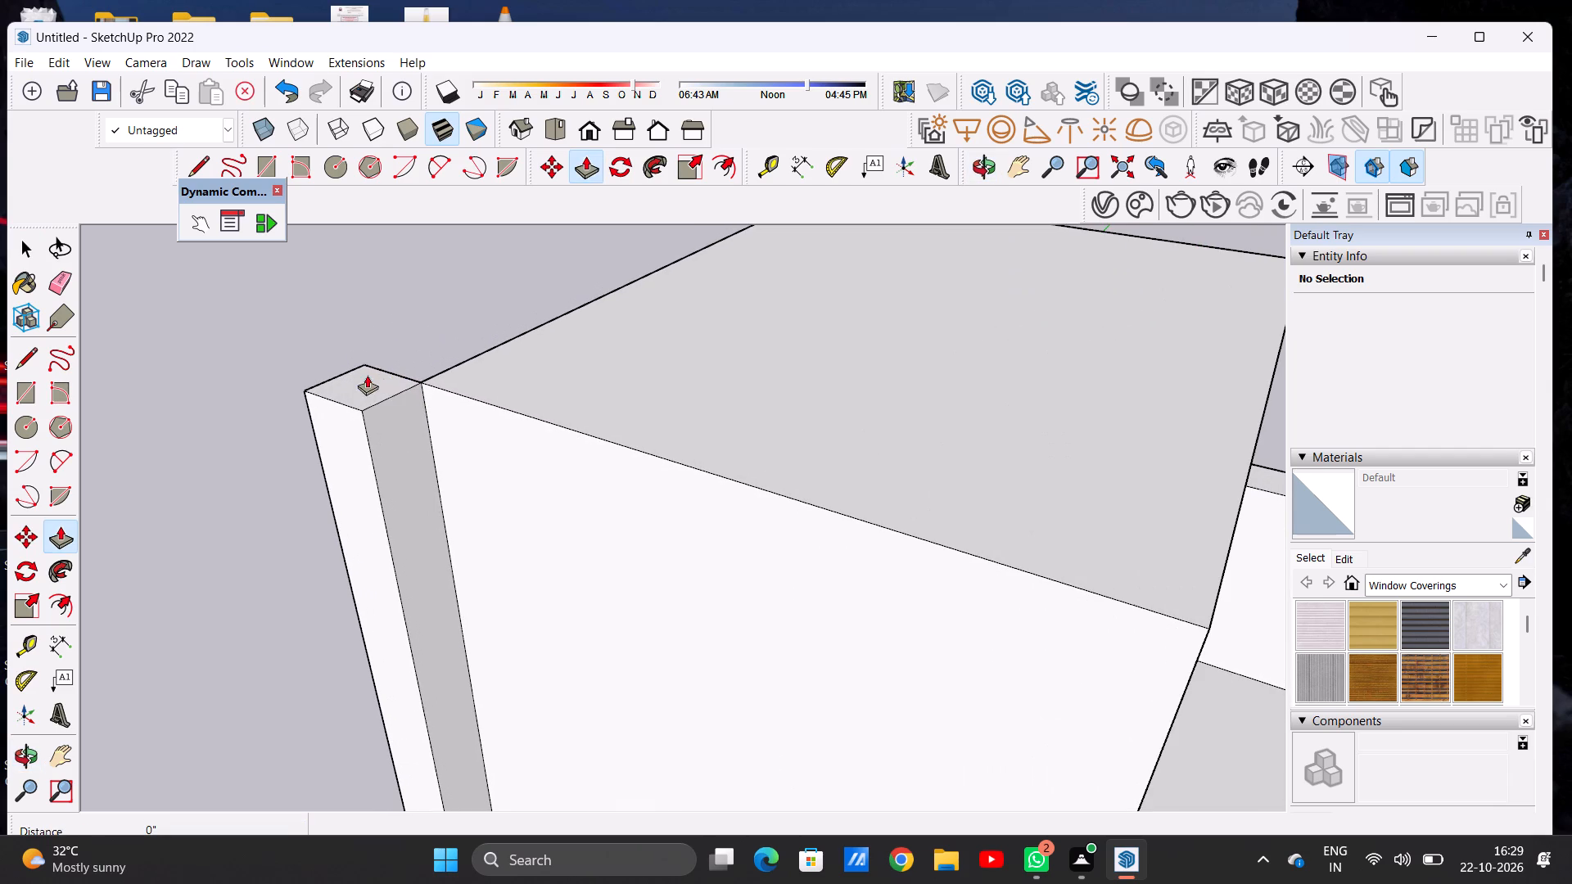
pyautogui.click(388, 377)
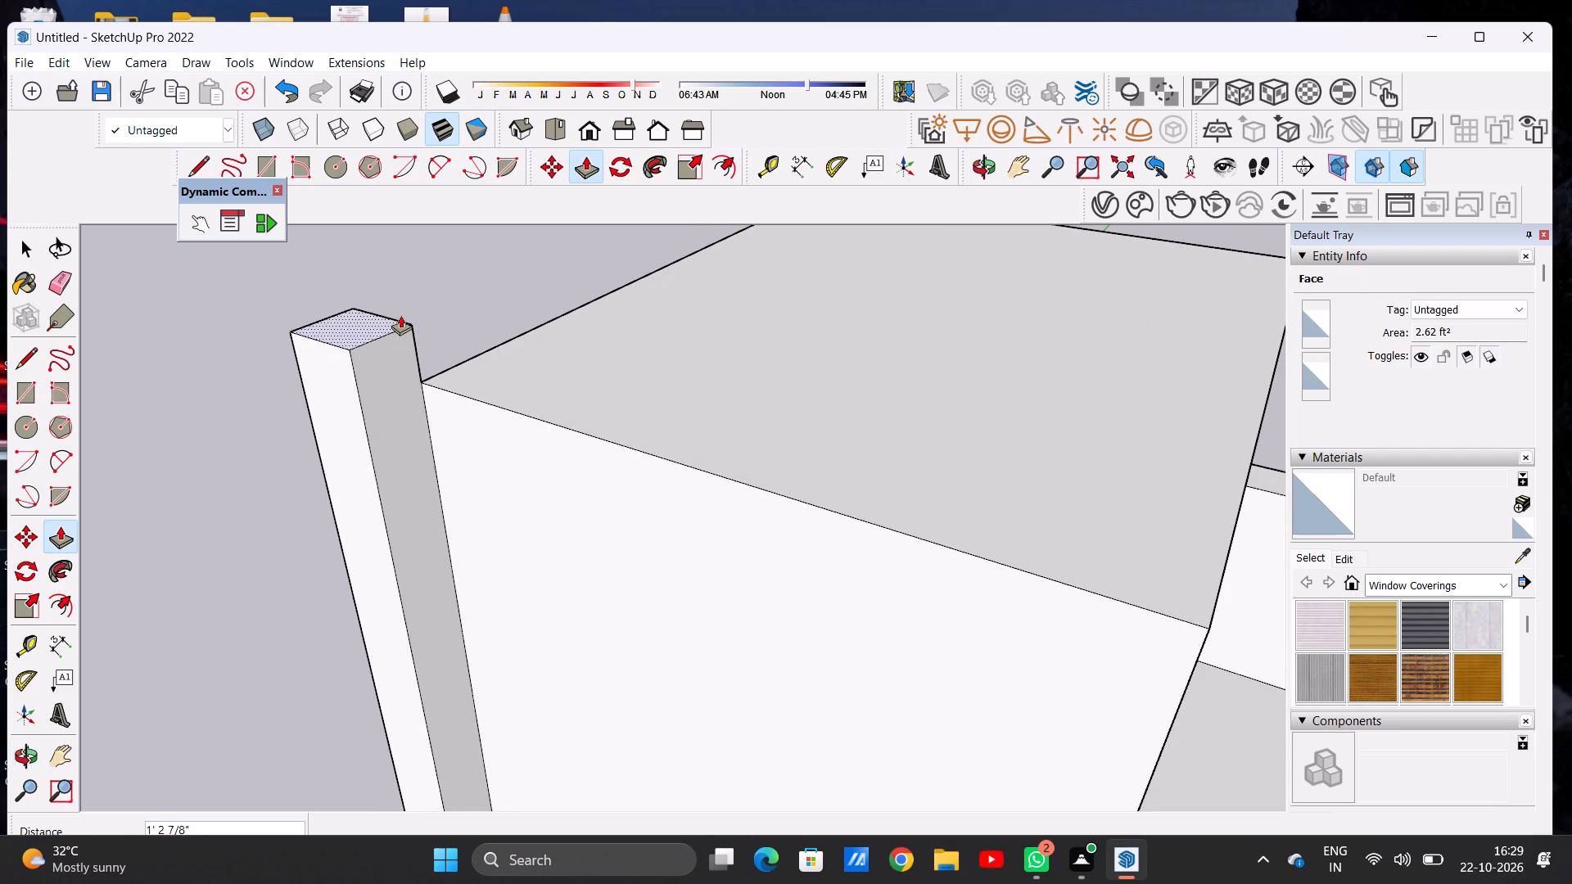
pyautogui.click(400, 311)
pyautogui.press('space')
# Draw a line across the front corner post's inner side face at the level of the roof block's top.
pyautogui.write('L')
pyautogui.click(421, 381)
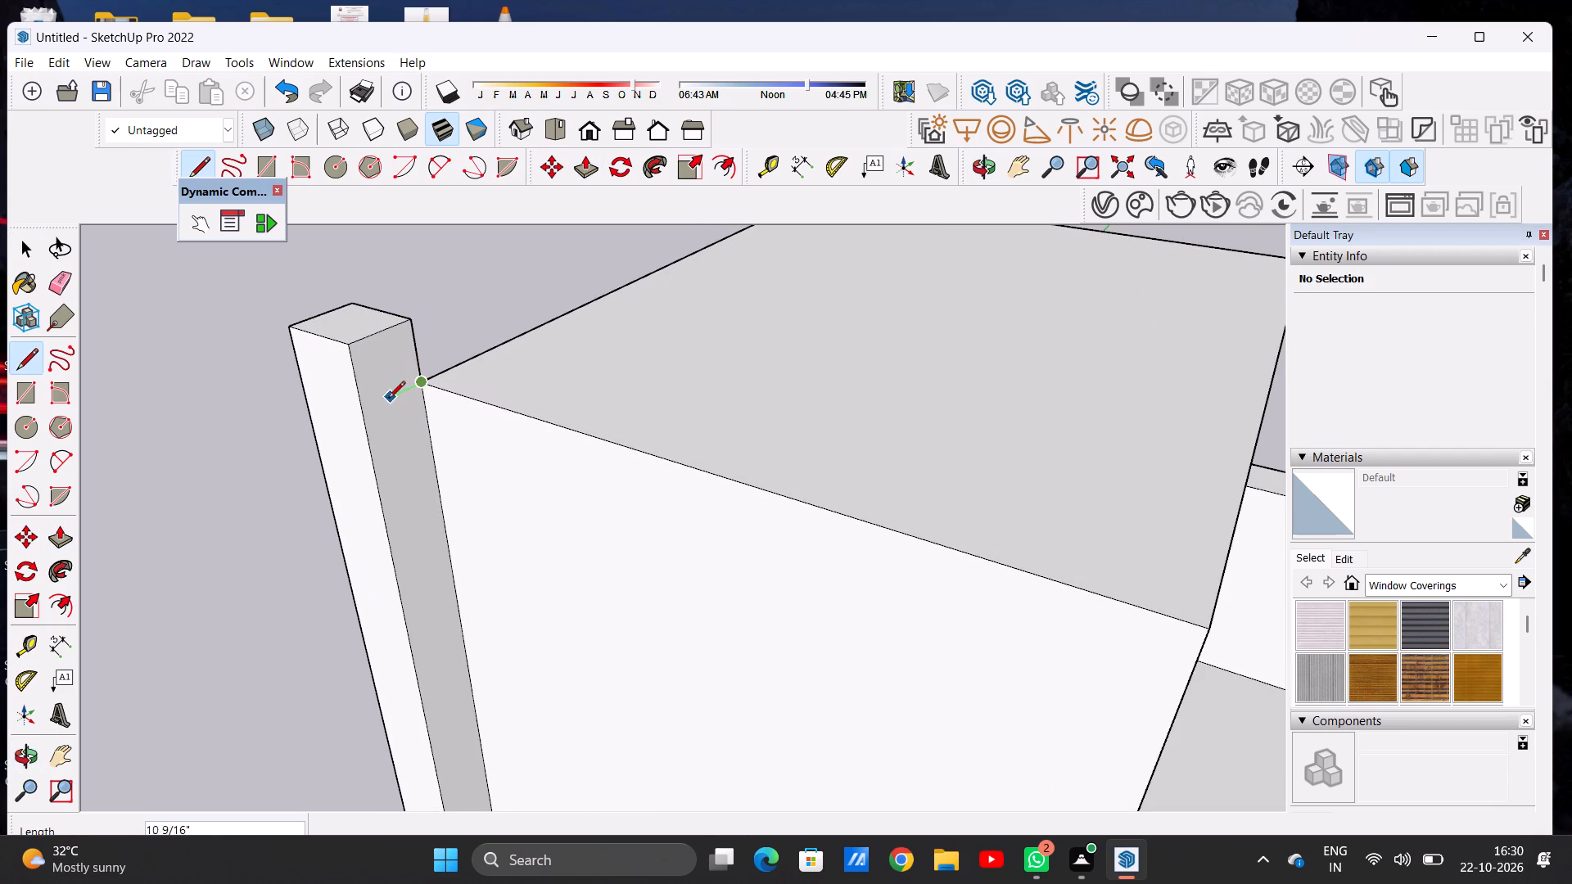
pyautogui.click(361, 413)
# Push/Pull the post's upper inner side face 14' 7 7/8" across the blank panel's top to the roof block's far edge.
pyautogui.press('p')
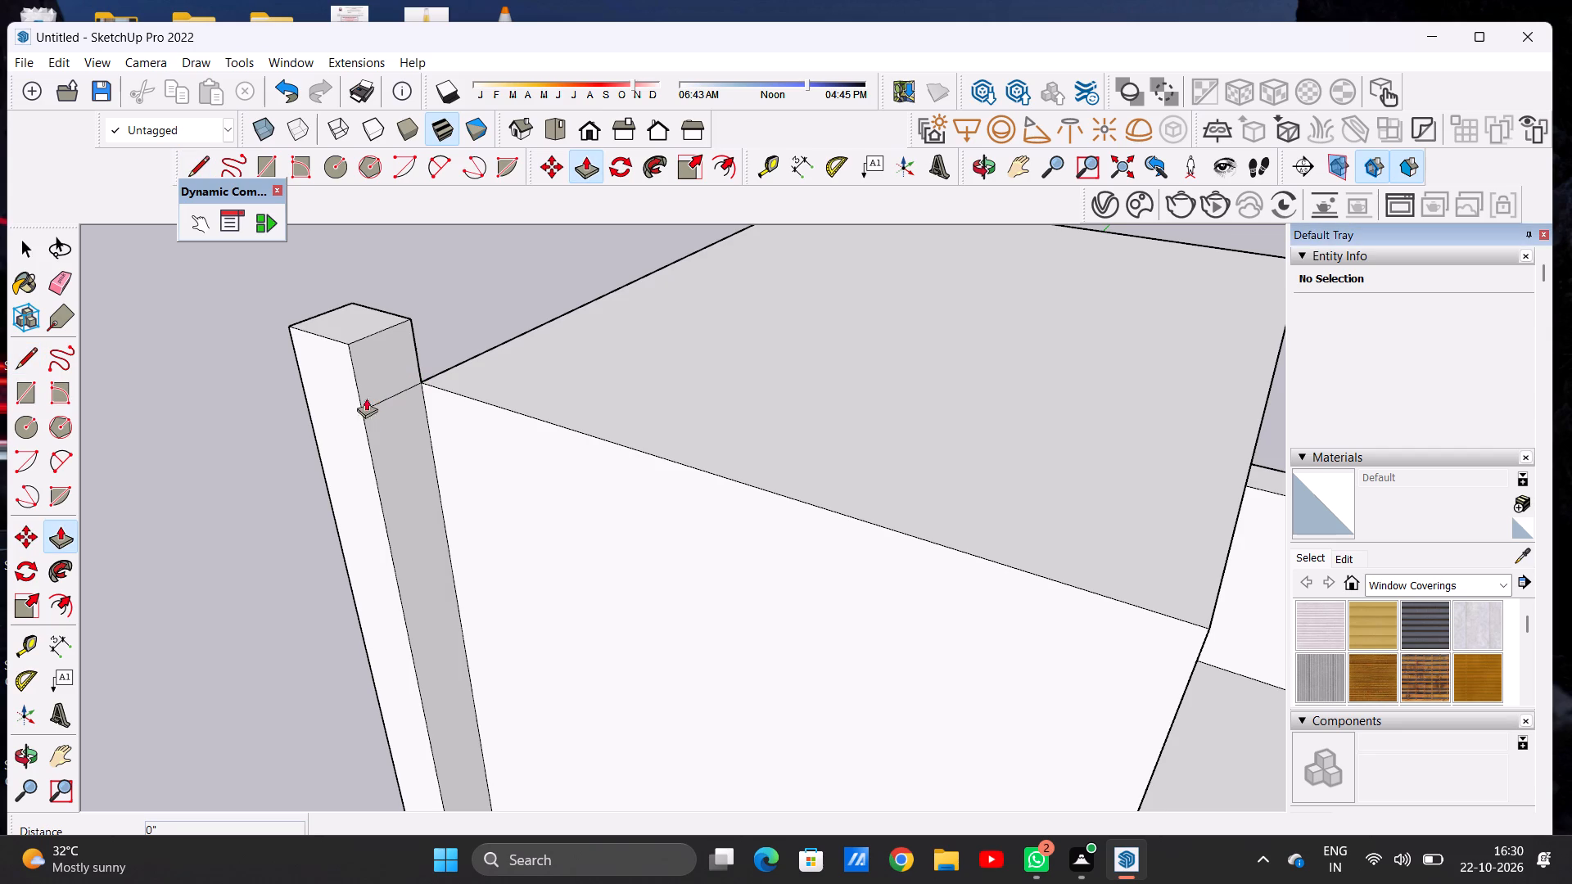
pyautogui.click(379, 366)
pyautogui.scroll(-20, 585, 390)
pyautogui.scroll(-1, 585, 390)
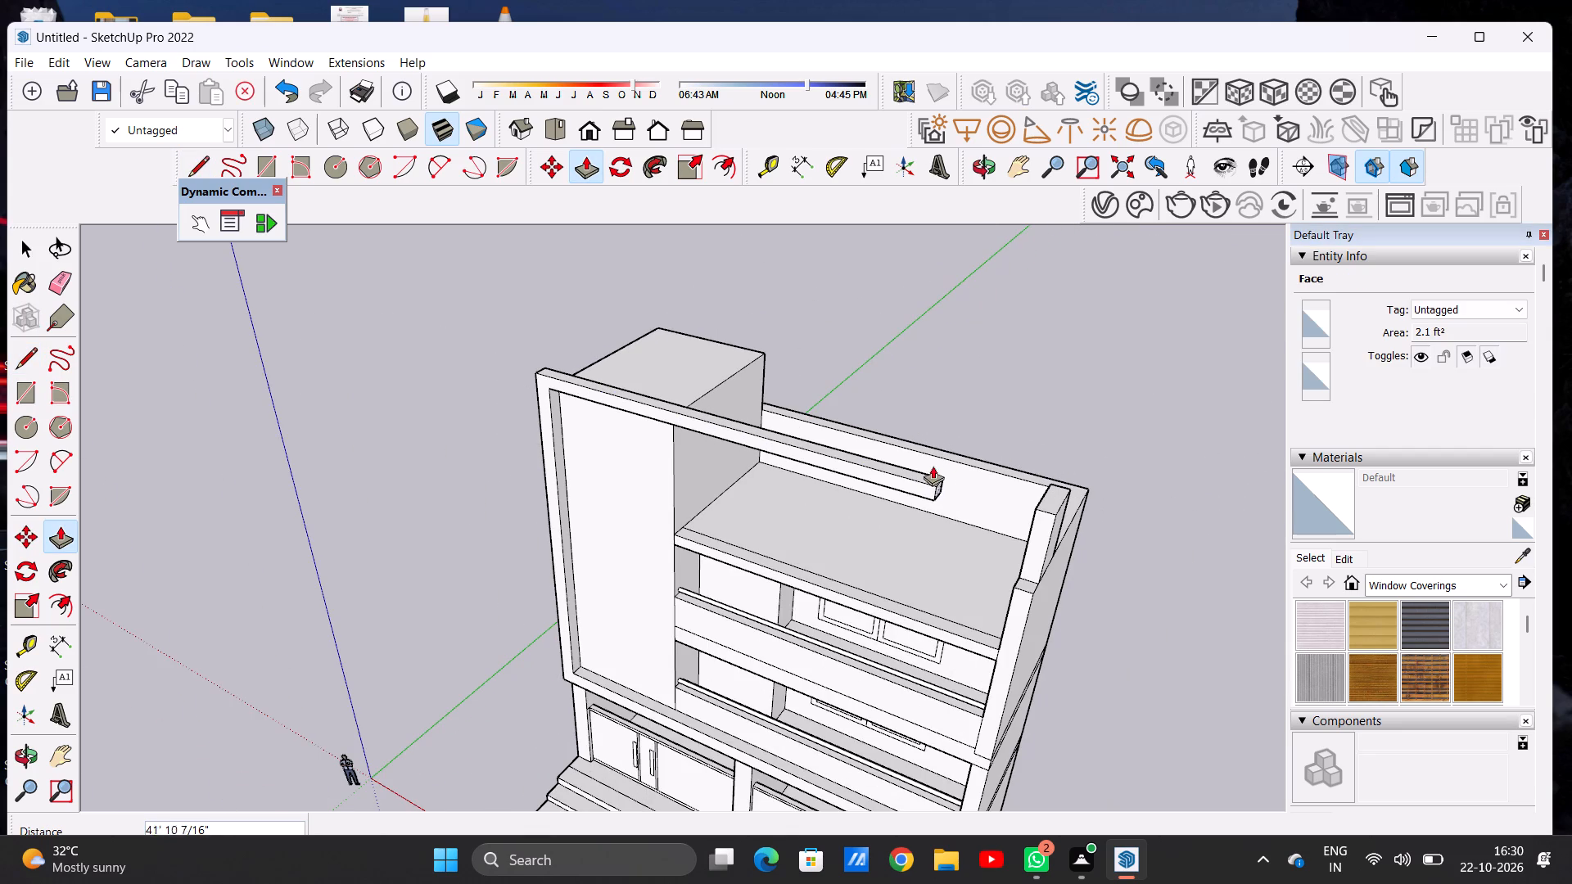
pyautogui.scroll(10, 675, 423)
pyautogui.scroll(-2, 675, 423)
pyautogui.scroll(9, 675, 423)
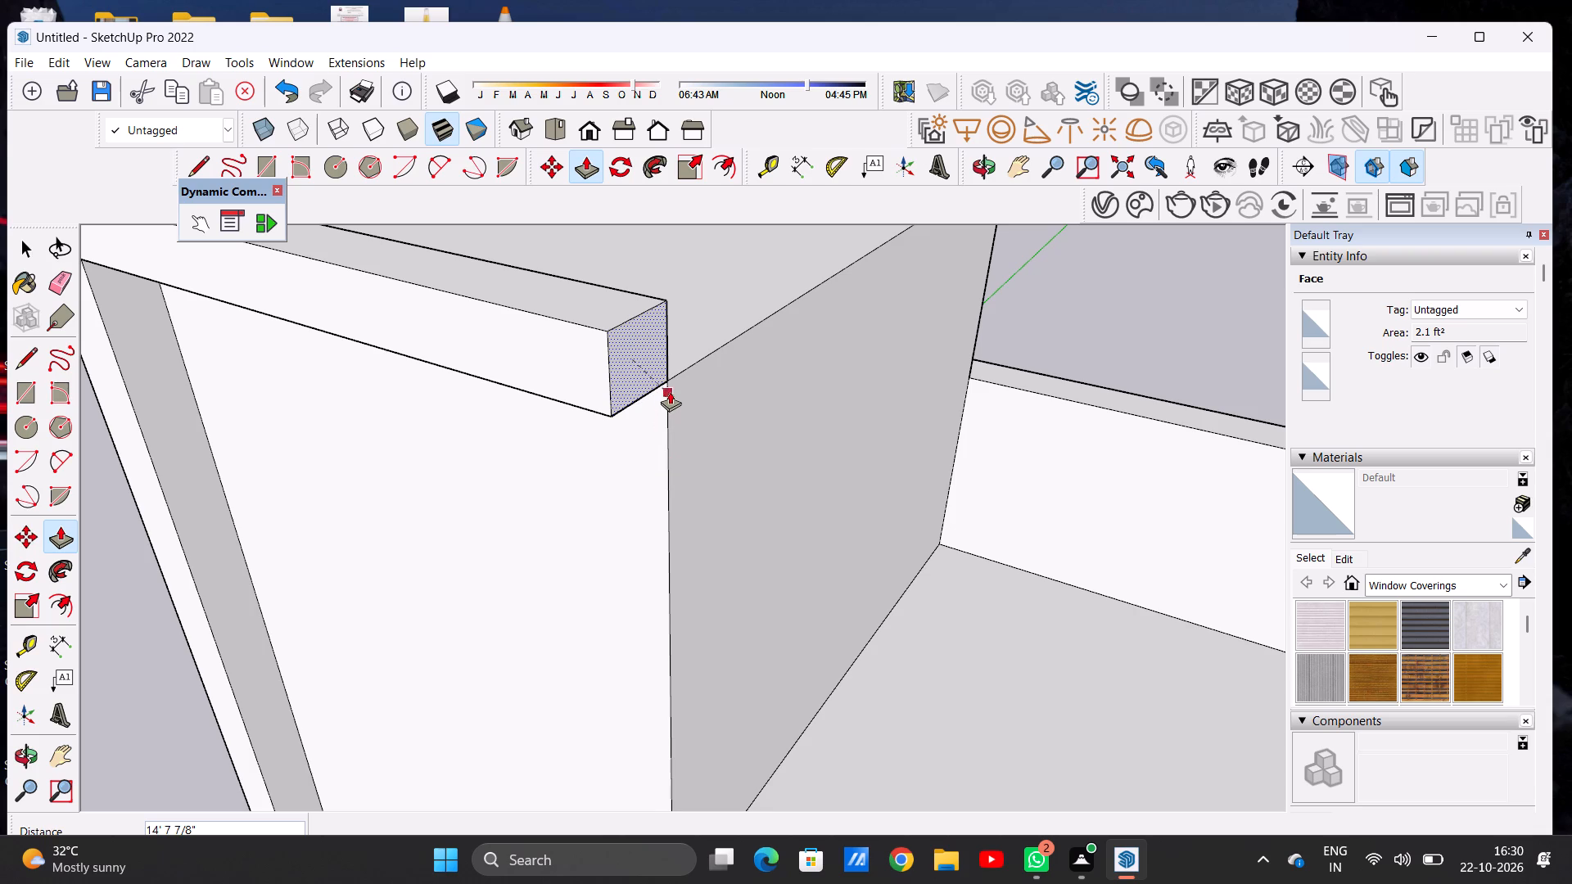
pyautogui.click(670, 385)
pyautogui.press('space')
# Examine the building from the front, side and rear, checking the new top beam and the raised parapet section.
pyautogui.scroll(-9, 526, 448)
pyautogui.moveTo(485, 511); pyautogui.dragTo(499, 507, button='middle')
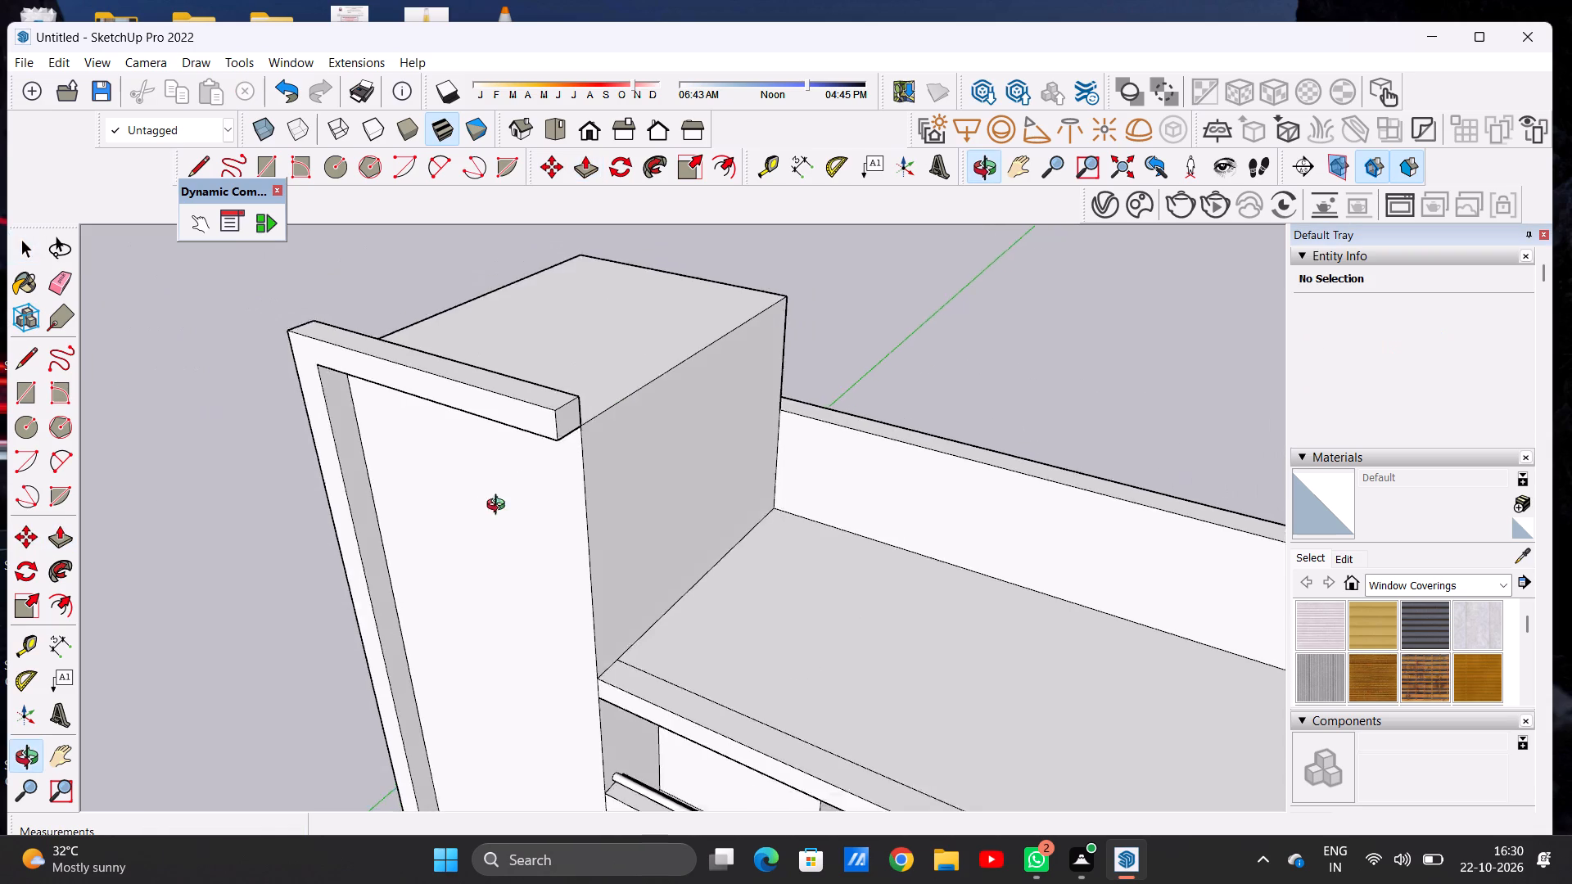
pyautogui.moveTo(499, 507); pyautogui.dragTo(710, 351, button='middle')
pyautogui.scroll(-3, 522, 436)
pyautogui.scroll(2, 517, 442)
pyautogui.scroll(-14, 517, 442)
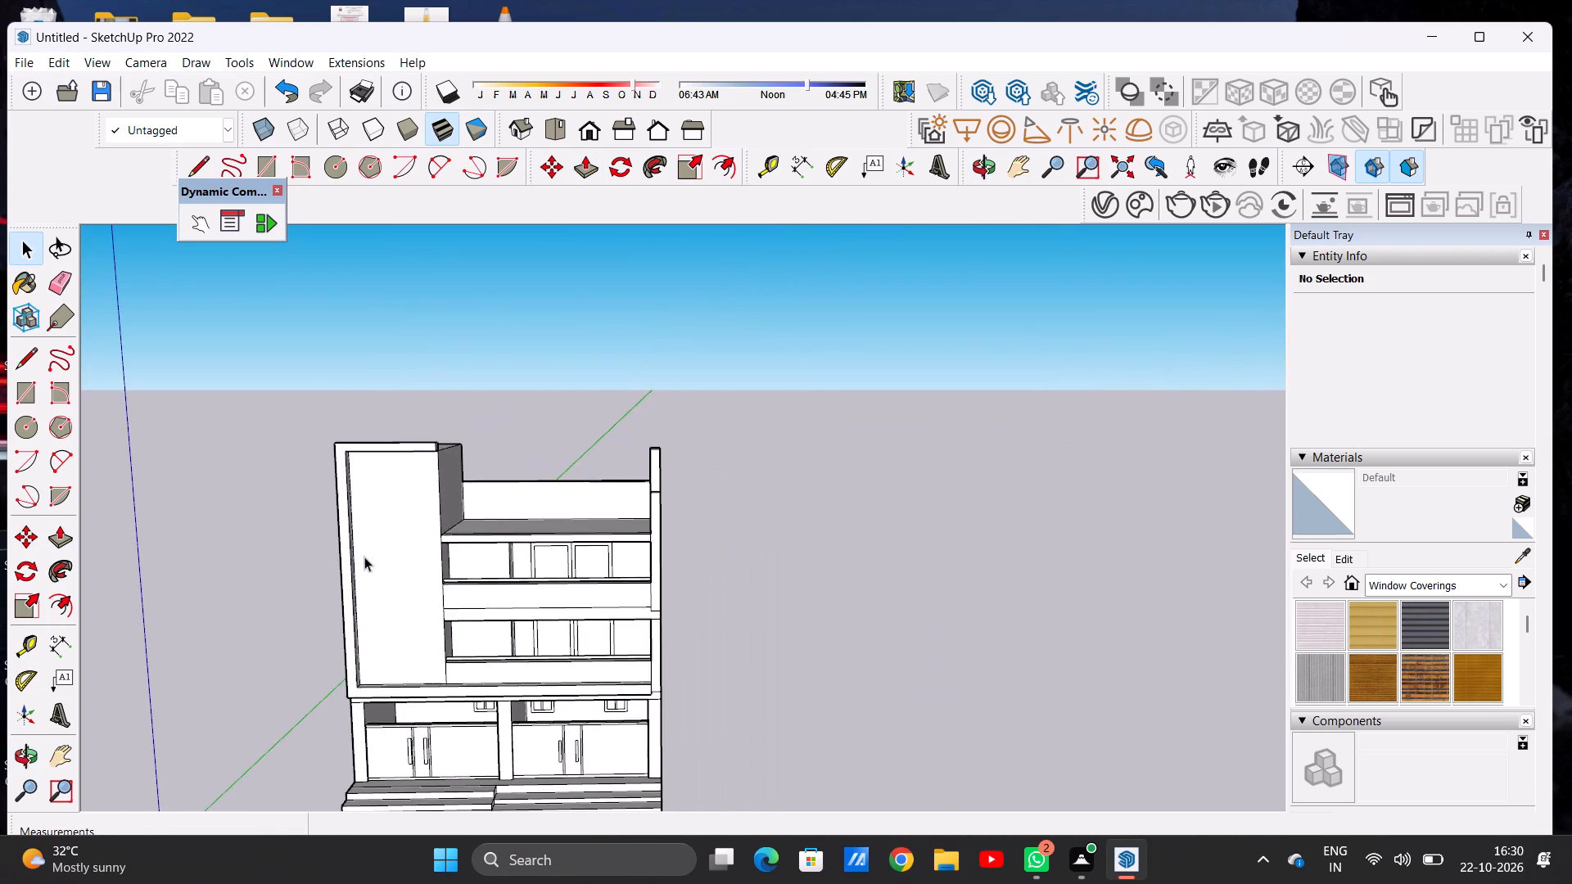
pyautogui.scroll(-5, 653, 555)
pyautogui.scroll(7, 562, 507)
pyautogui.scroll(-1, 775, 554)
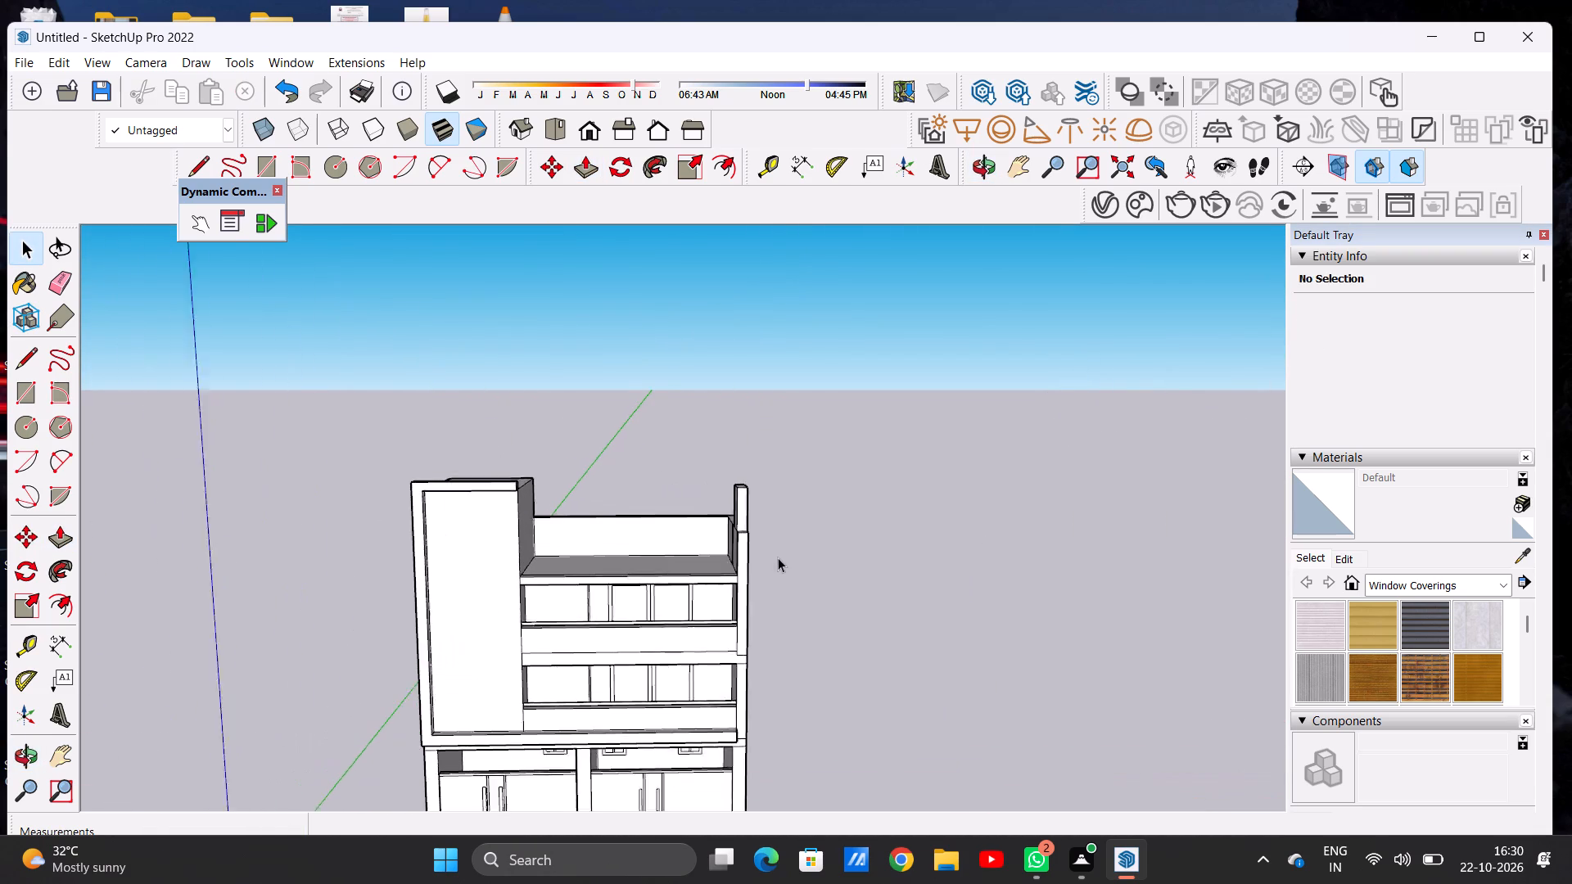
pyautogui.scroll(-5, 778, 557)
pyautogui.scroll(8, 571, 537)
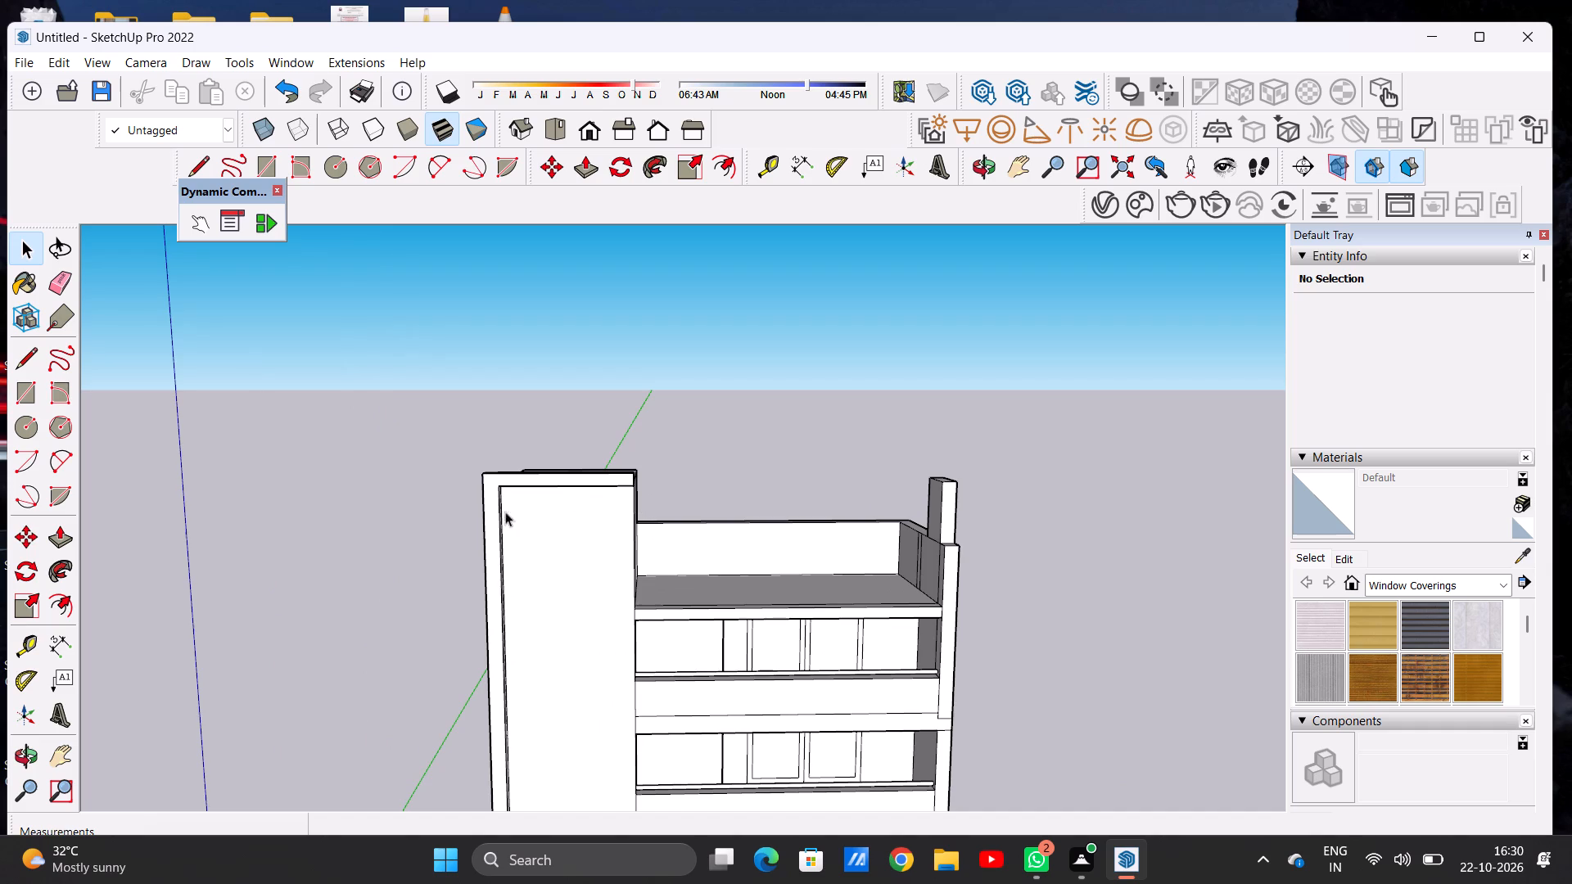
pyautogui.scroll(-5, 490, 516)
pyautogui.moveTo(582, 488); pyautogui.dragTo(47, 565, button='middle')
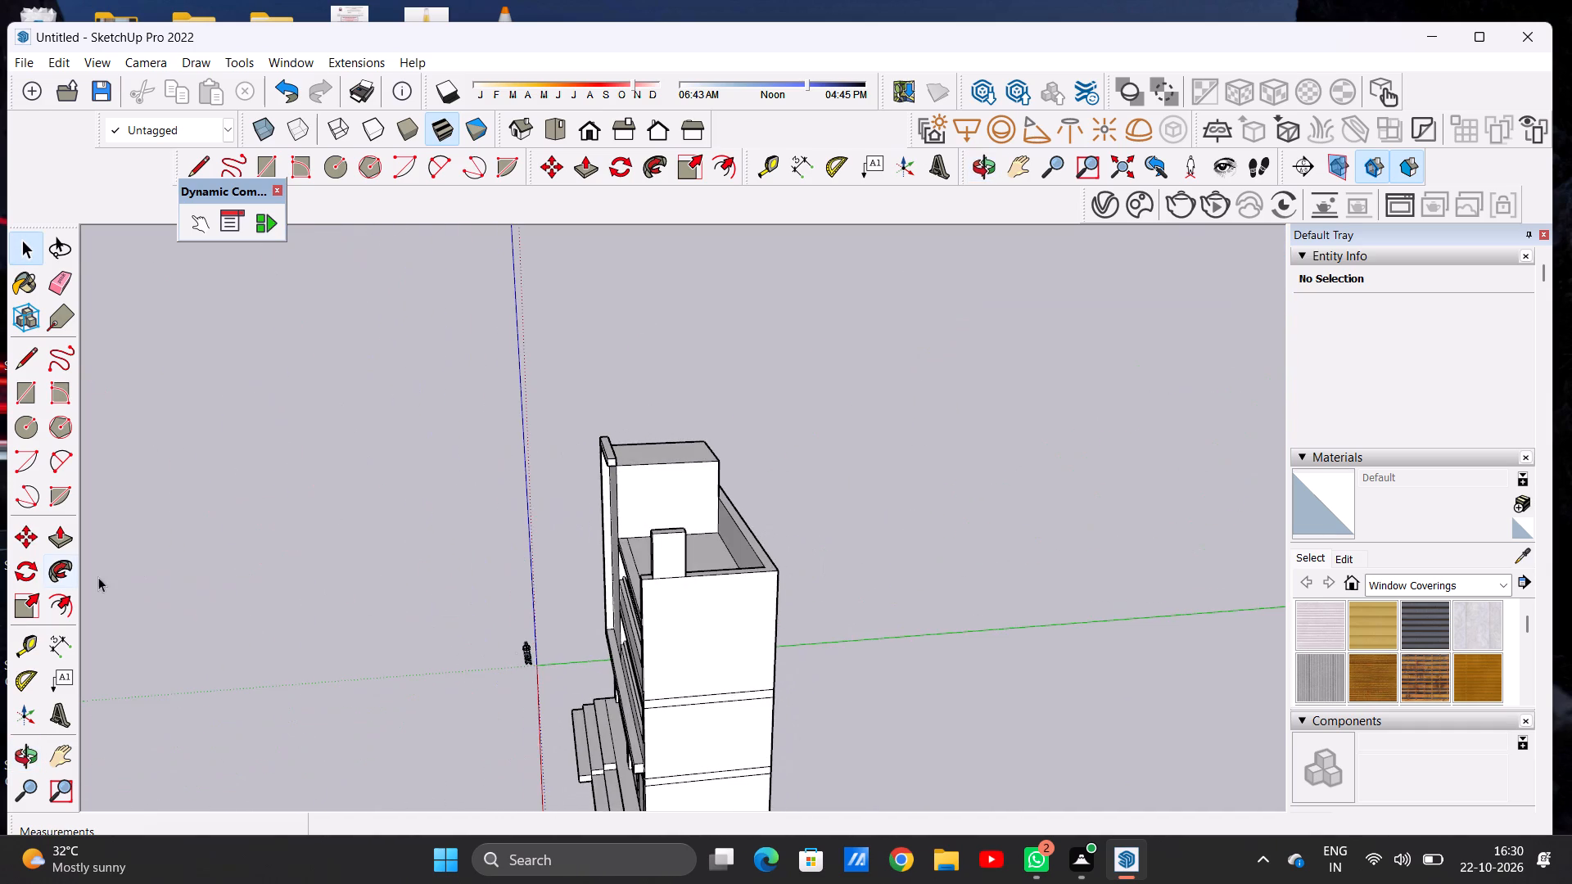
pyautogui.moveTo(775, 618); pyautogui.dragTo(87, 630, button='middle')
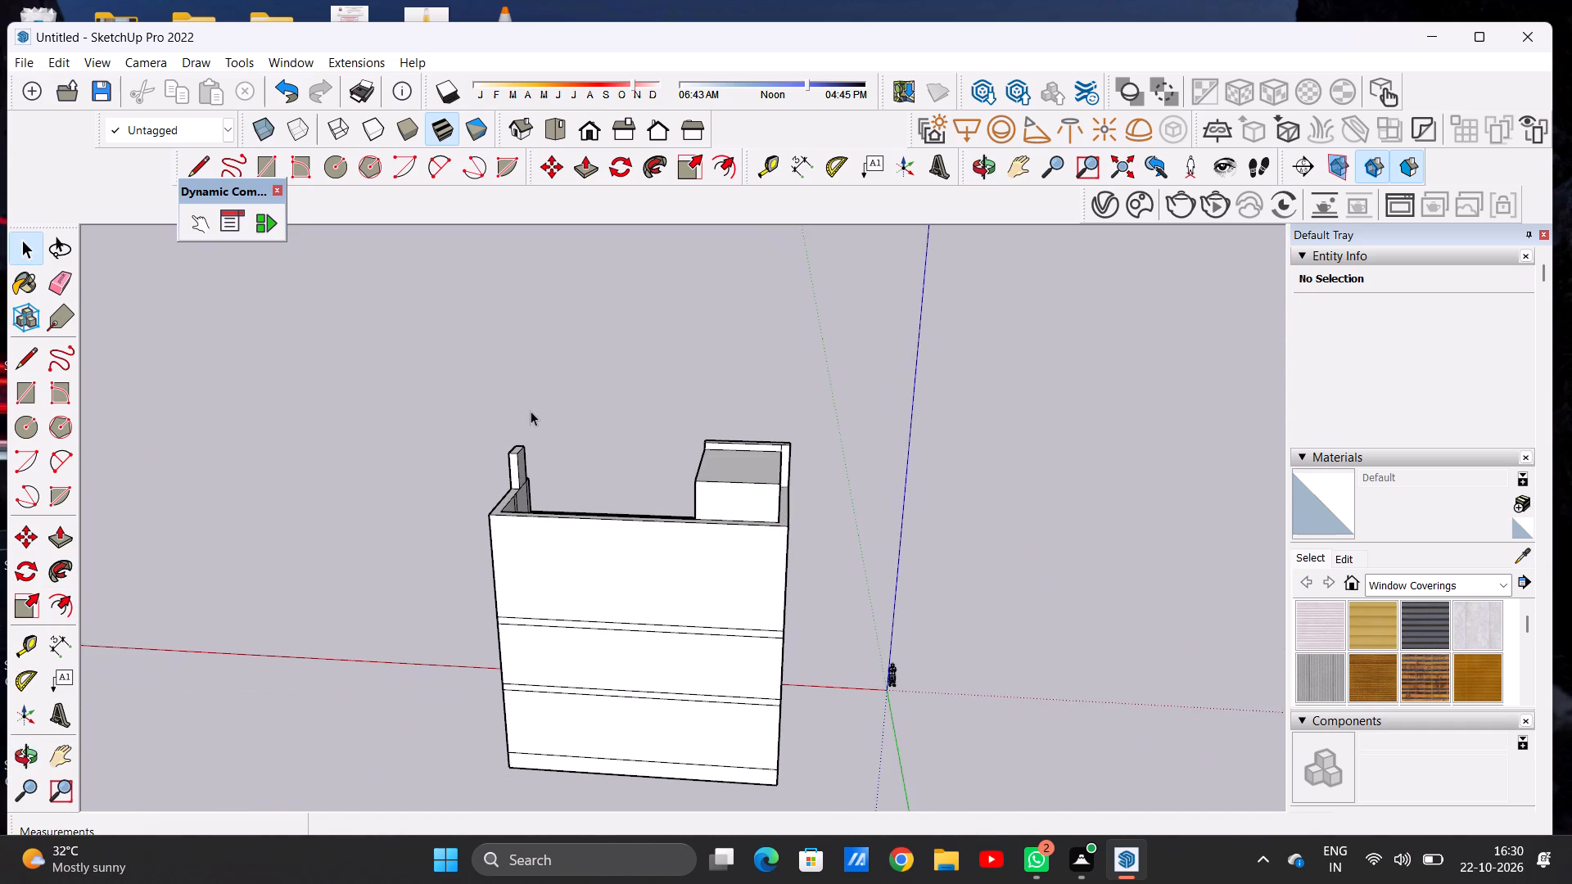
# Draw a line about 4' 11" long across the raised parapet section's inner face, just below its top edge.
pyautogui.scroll(7, 537, 406)
pyautogui.scroll(7, 528, 511)
pyautogui.scroll(-6, 413, 535)
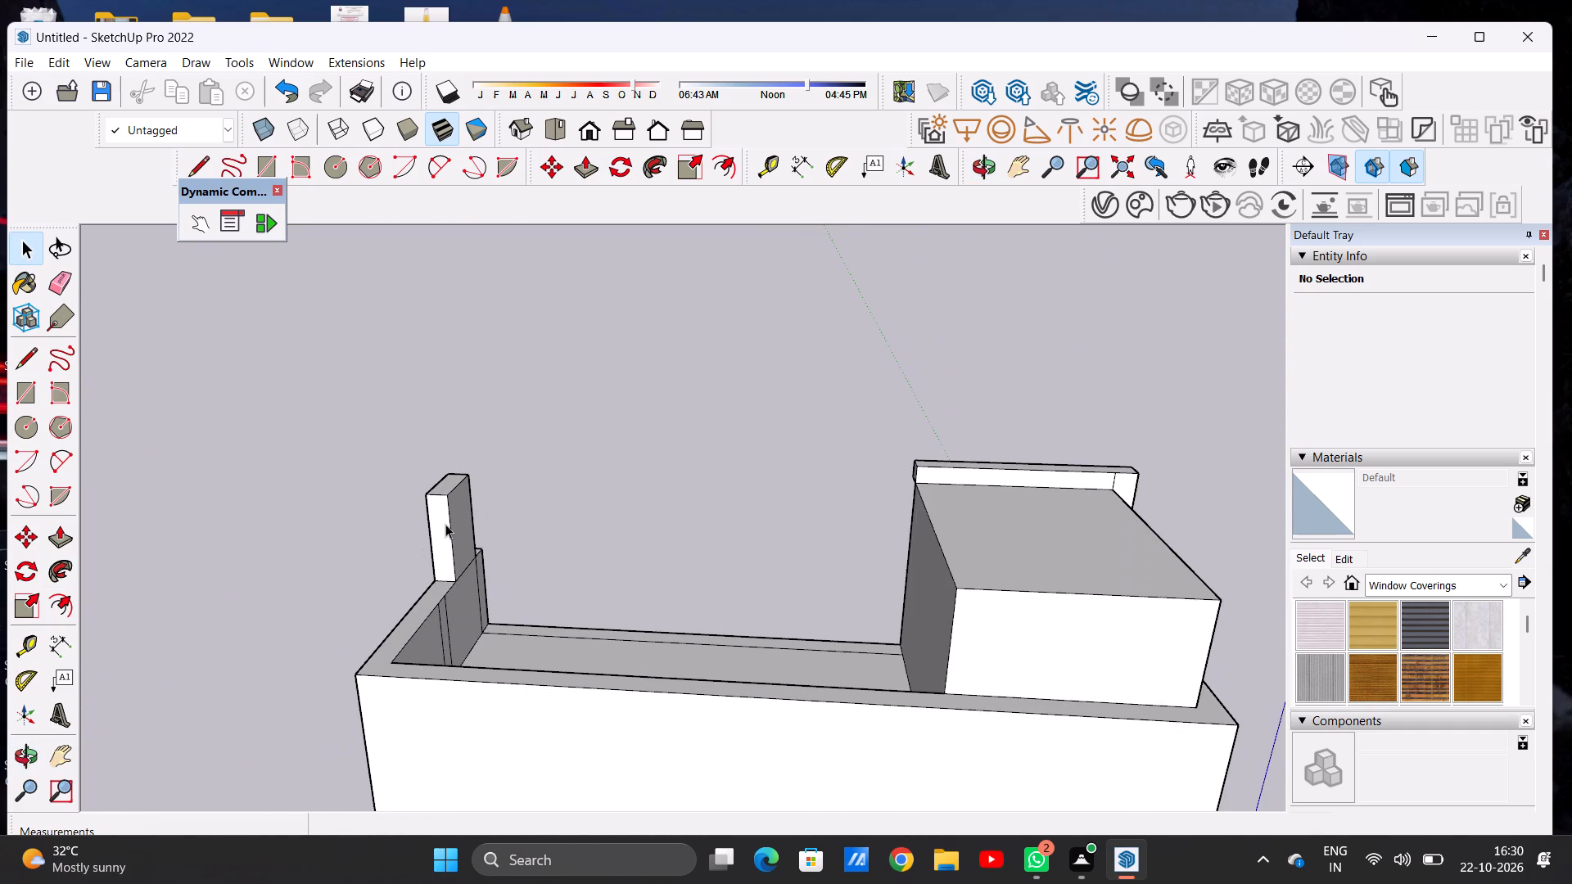
pyautogui.scroll(6, 445, 524)
pyautogui.write('PL')
pyautogui.scroll(6, 458, 464)
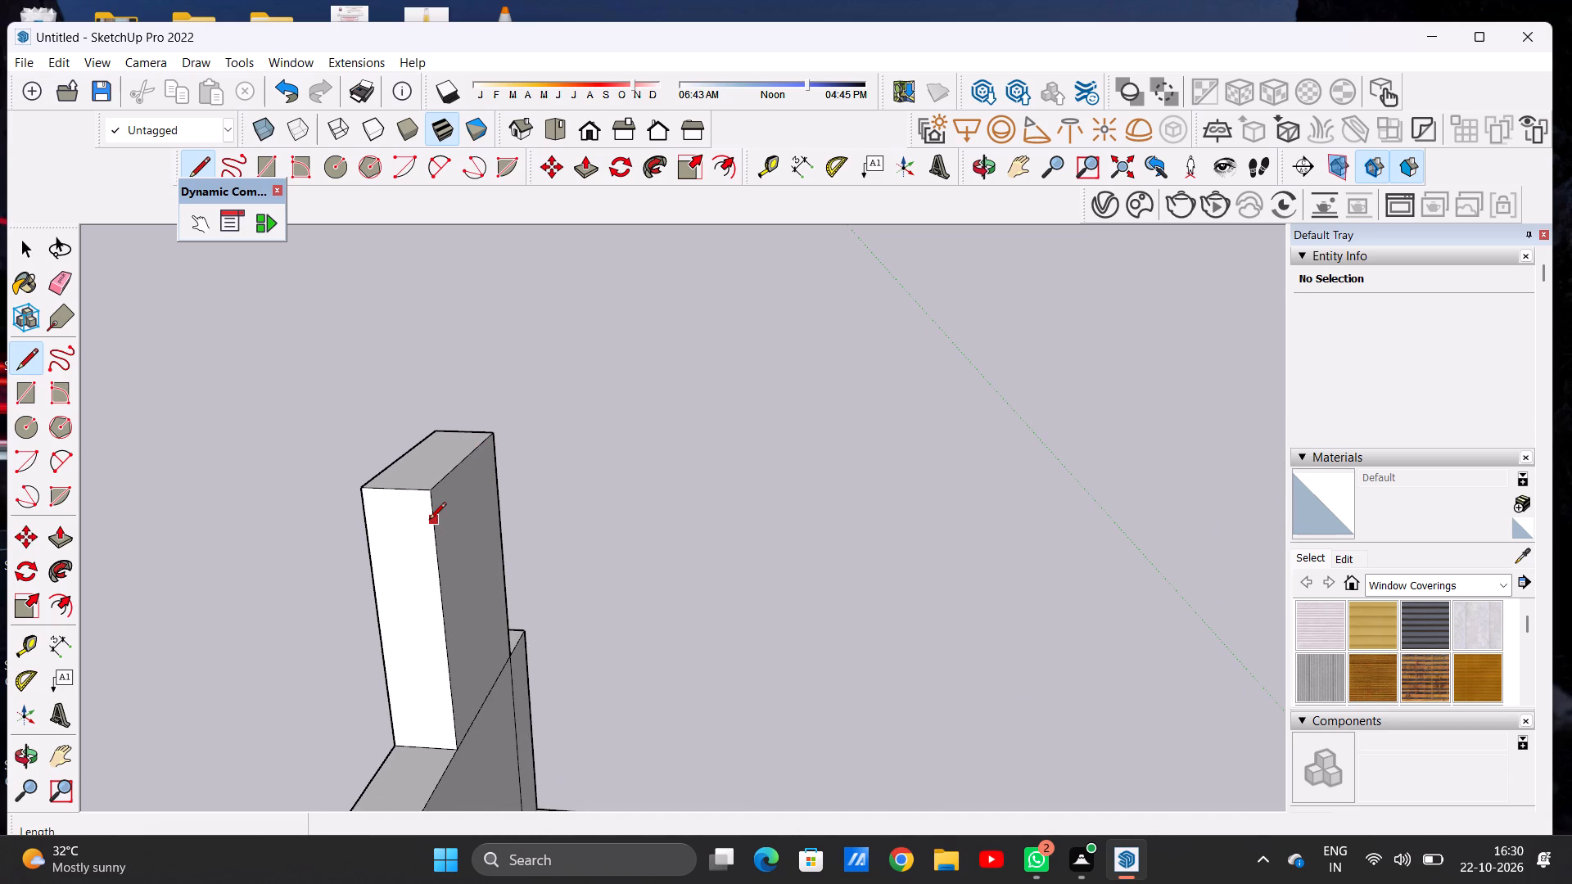
pyautogui.click(429, 521)
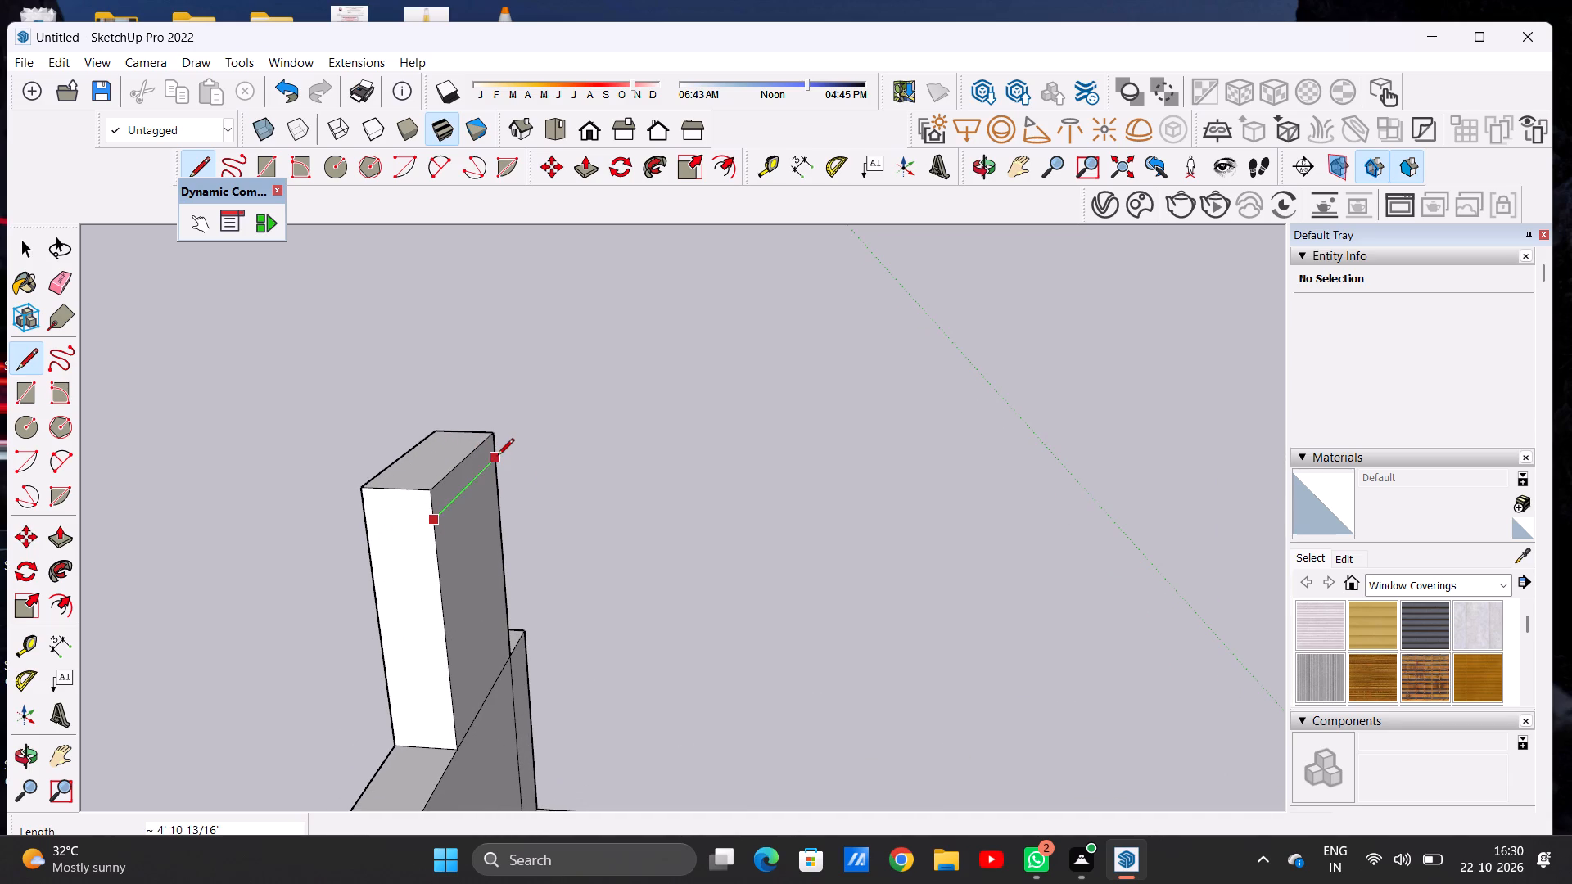
pyautogui.click(497, 457)
pyautogui.press('space')
# Push/Pull the narrow top strip of the raised parapet section's inner face about 35' 1" across to the roof block's edge.
pyautogui.write('P')
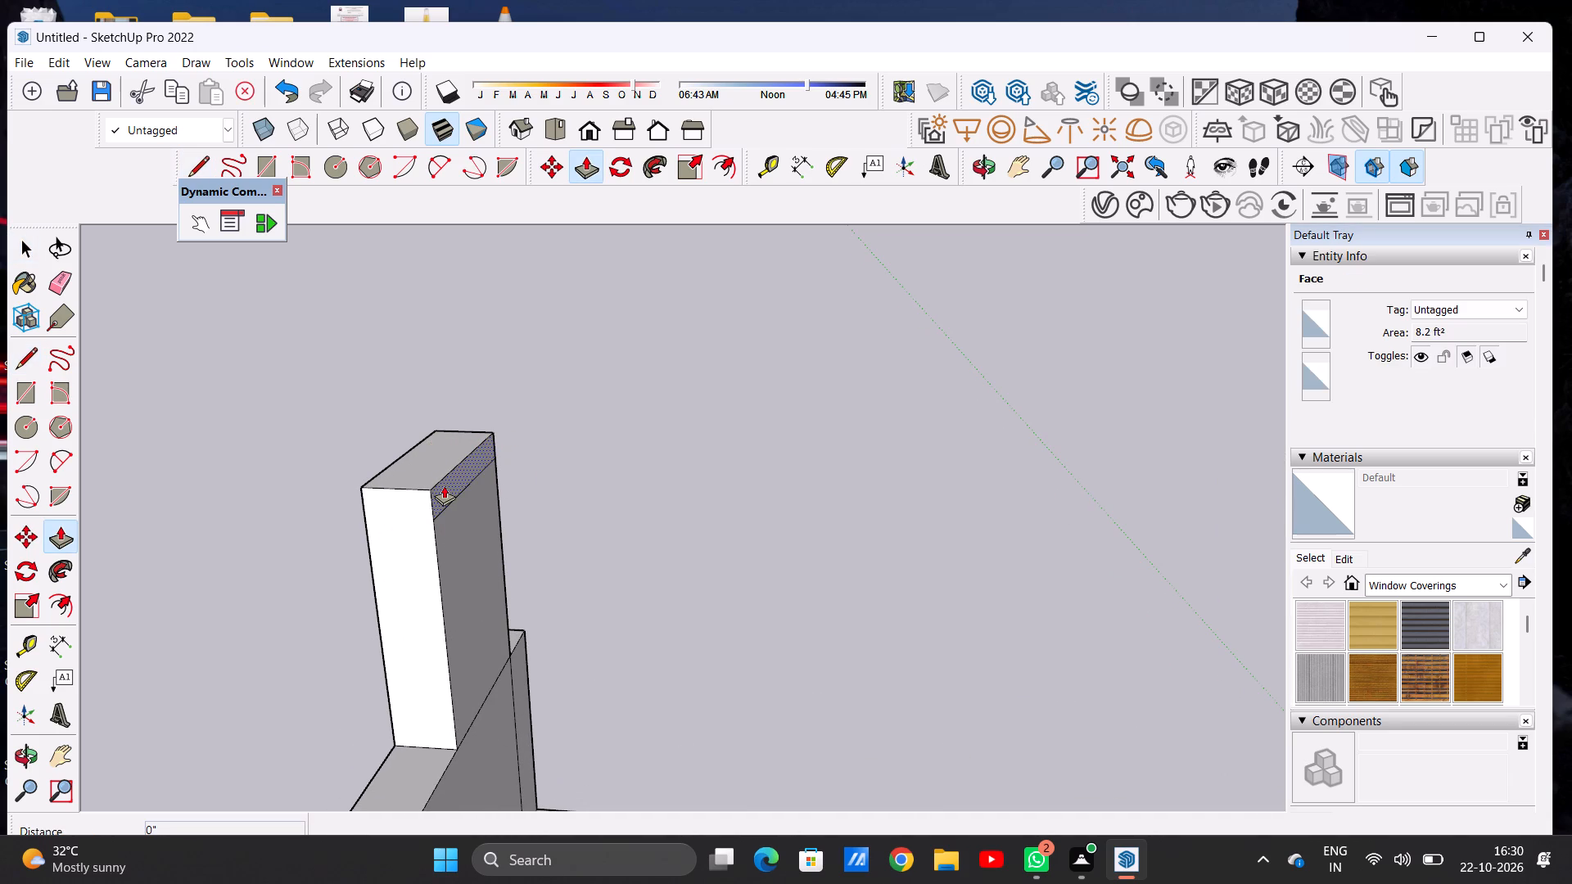
pyautogui.click(444, 485)
pyautogui.scroll(-17, 617, 495)
pyautogui.scroll(4, 978, 539)
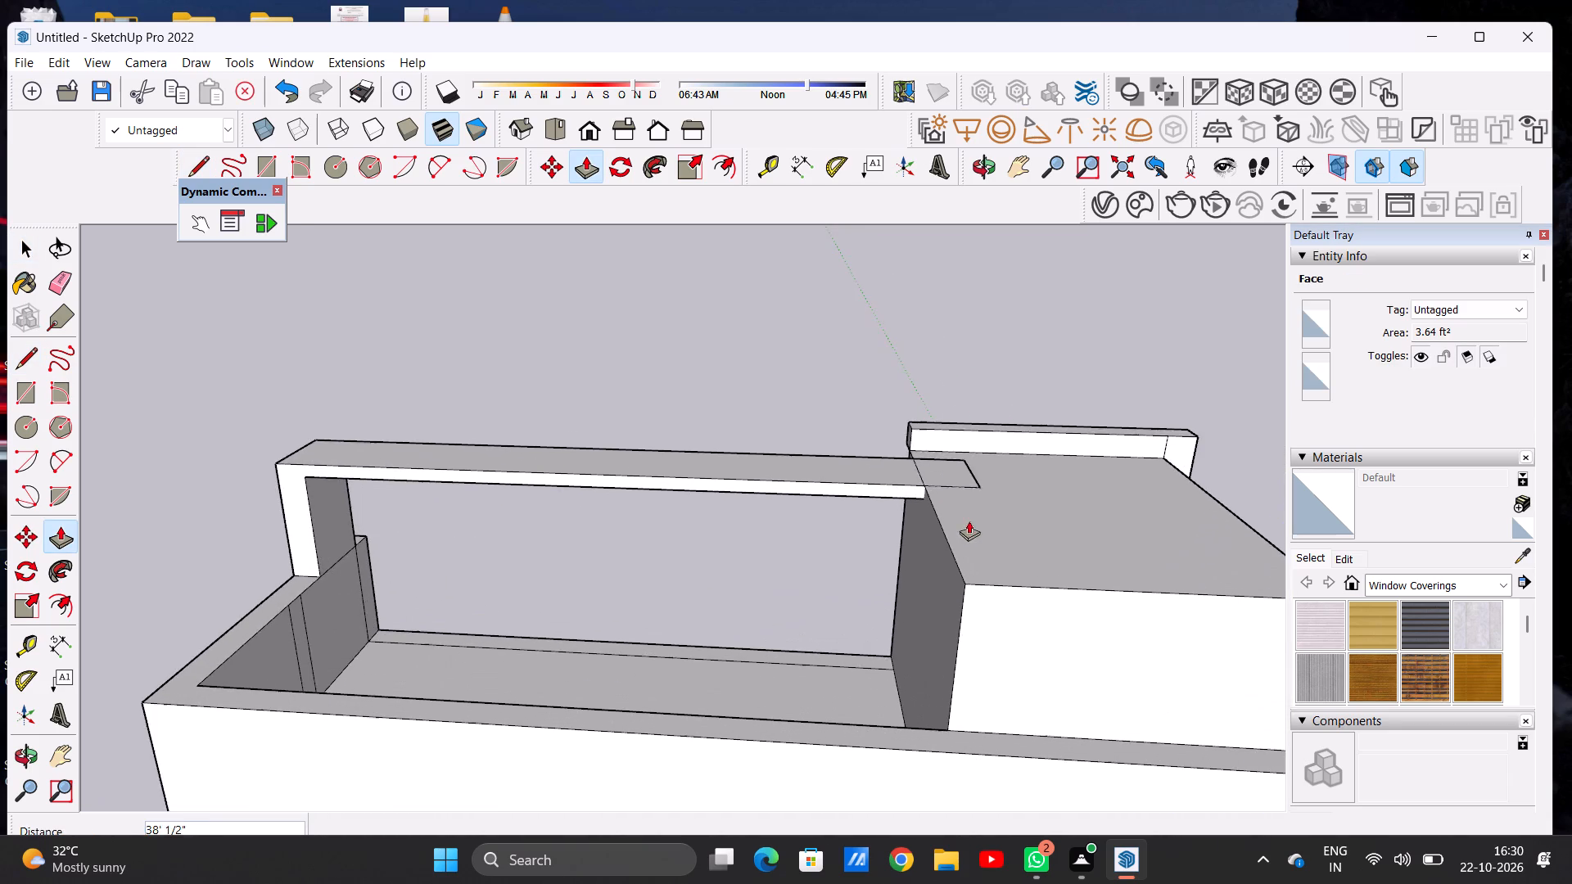
pyautogui.scroll(13, 969, 521)
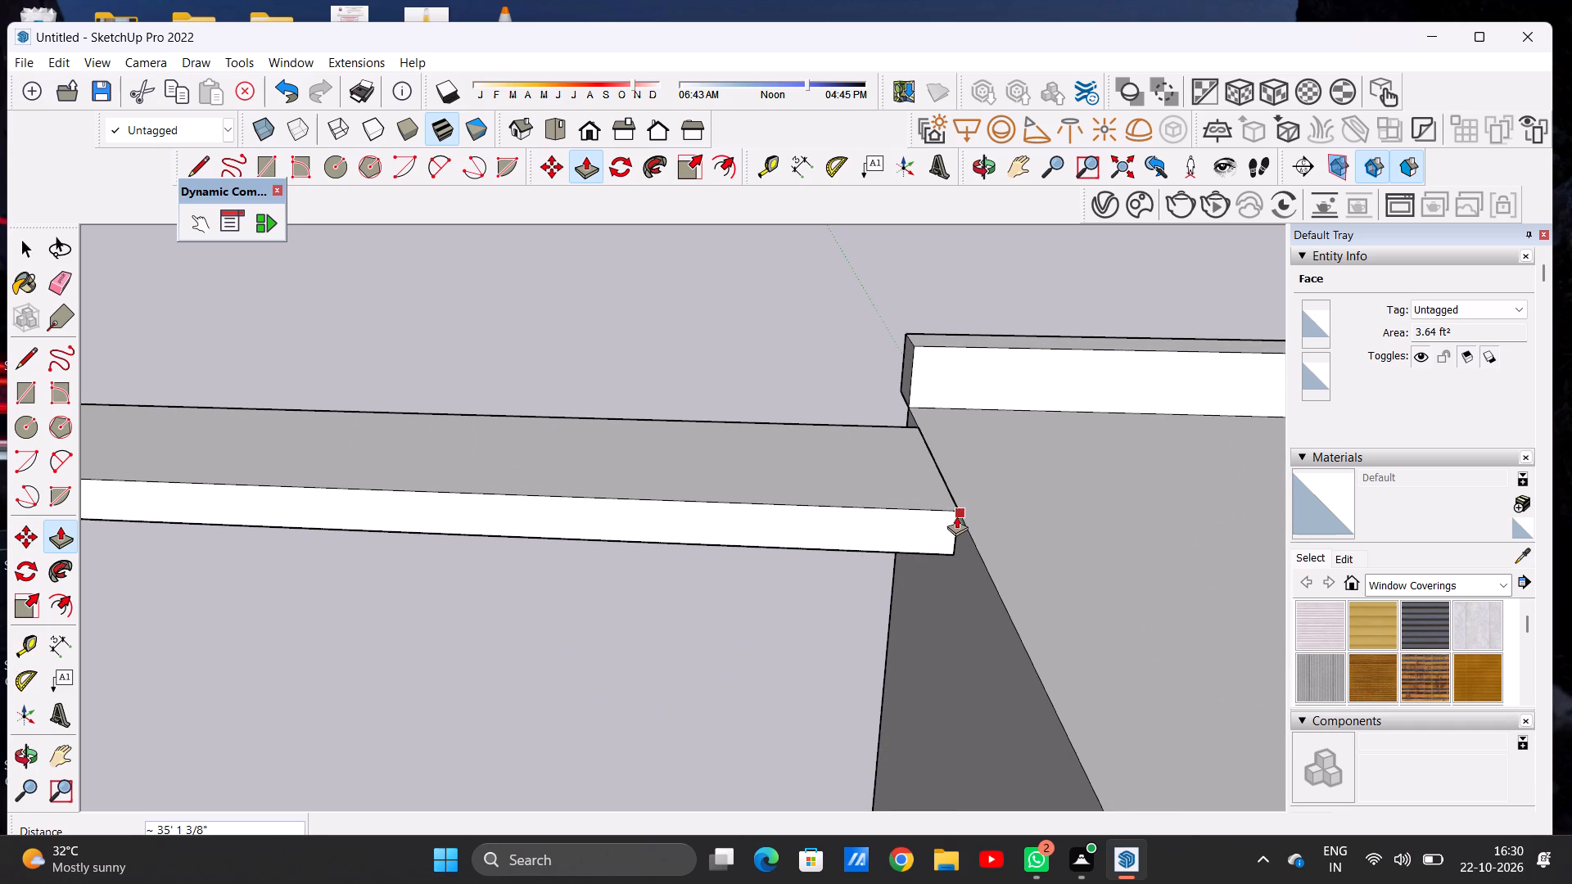
pyautogui.click(957, 516)
pyautogui.press('space')
# Examine the building from the side, front and above, checking the new top beam and the open roof terrace.
pyautogui.scroll(-14, 792, 533)
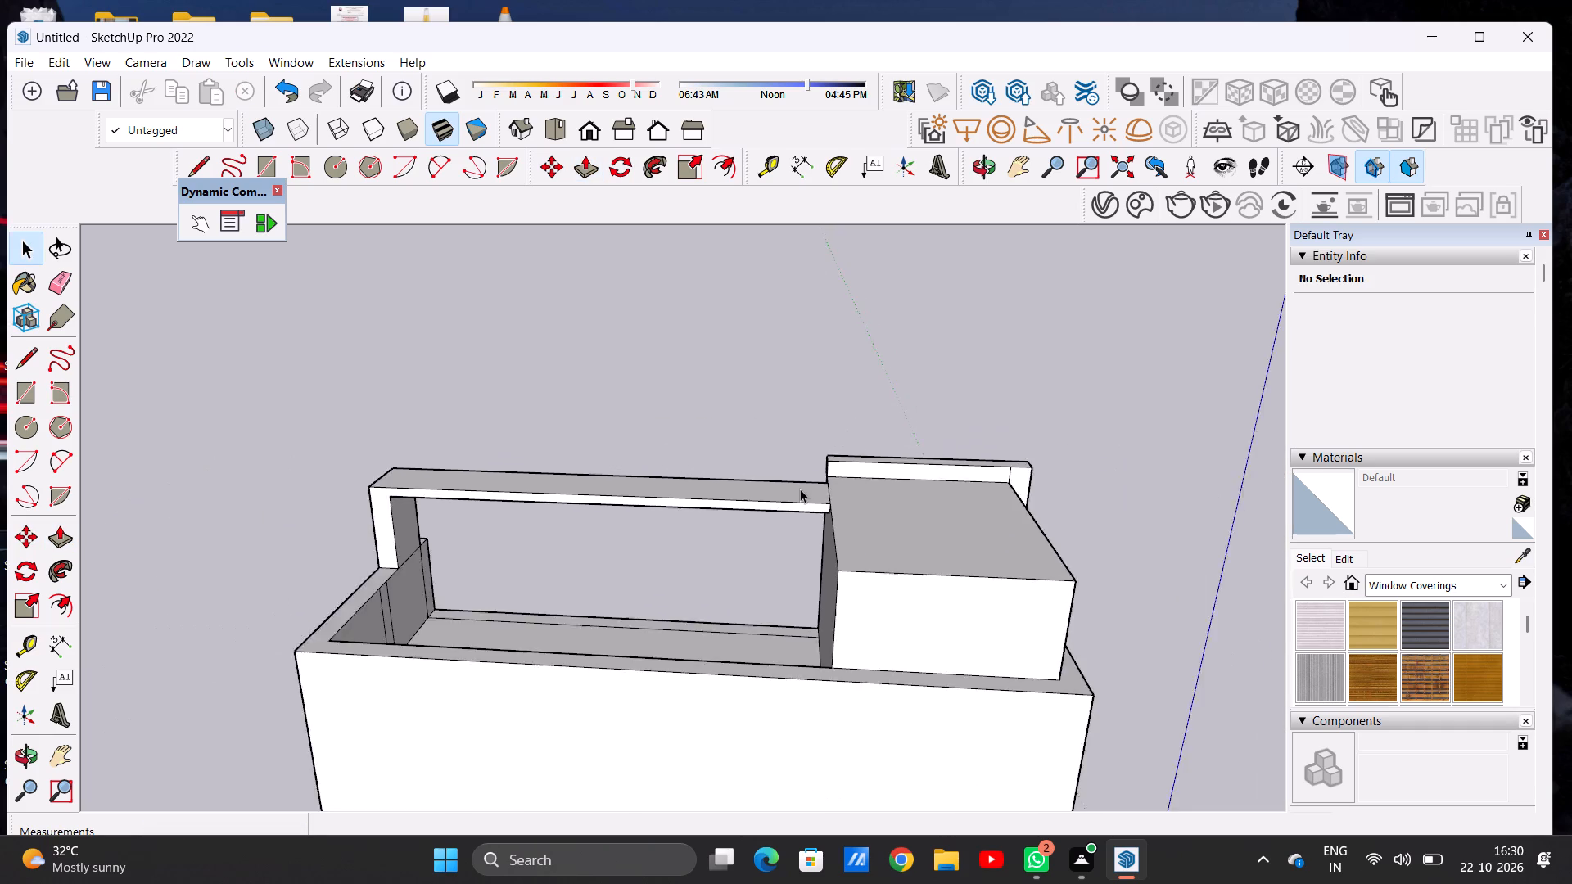
pyautogui.scroll(-8, 800, 489)
pyautogui.moveTo(466, 517); pyautogui.dragTo(897, 540, button='middle')
pyautogui.moveTo(569, 544); pyautogui.dragTo(902, 552, button='middle')
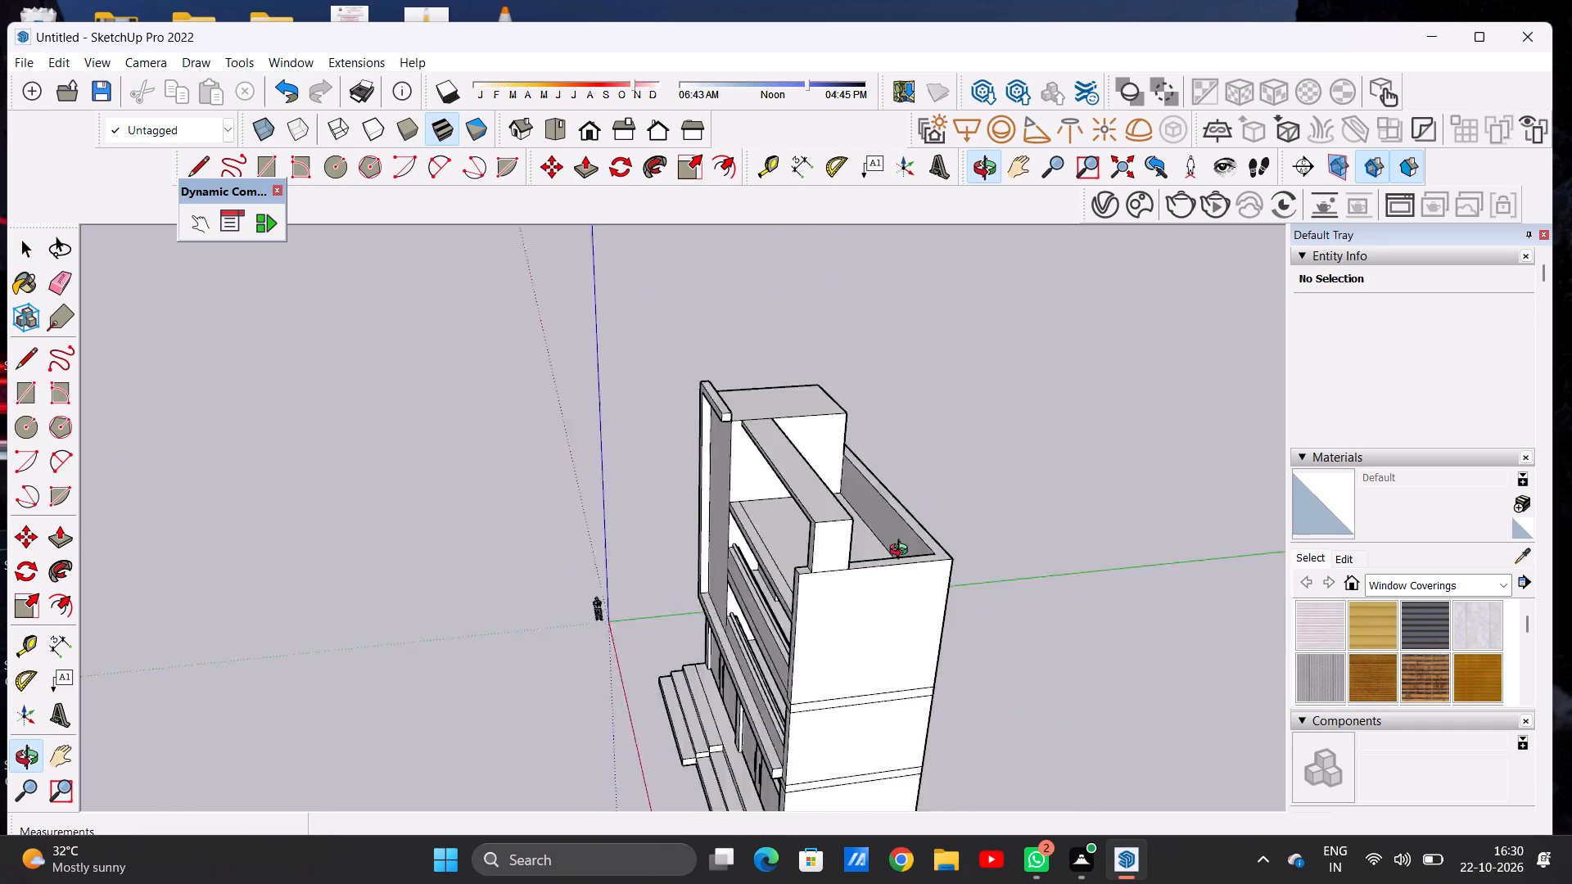
pyautogui.moveTo(902, 552); pyautogui.dragTo(1017, 528, button='middle')
pyautogui.moveTo(618, 530); pyautogui.dragTo(923, 439, button='middle')
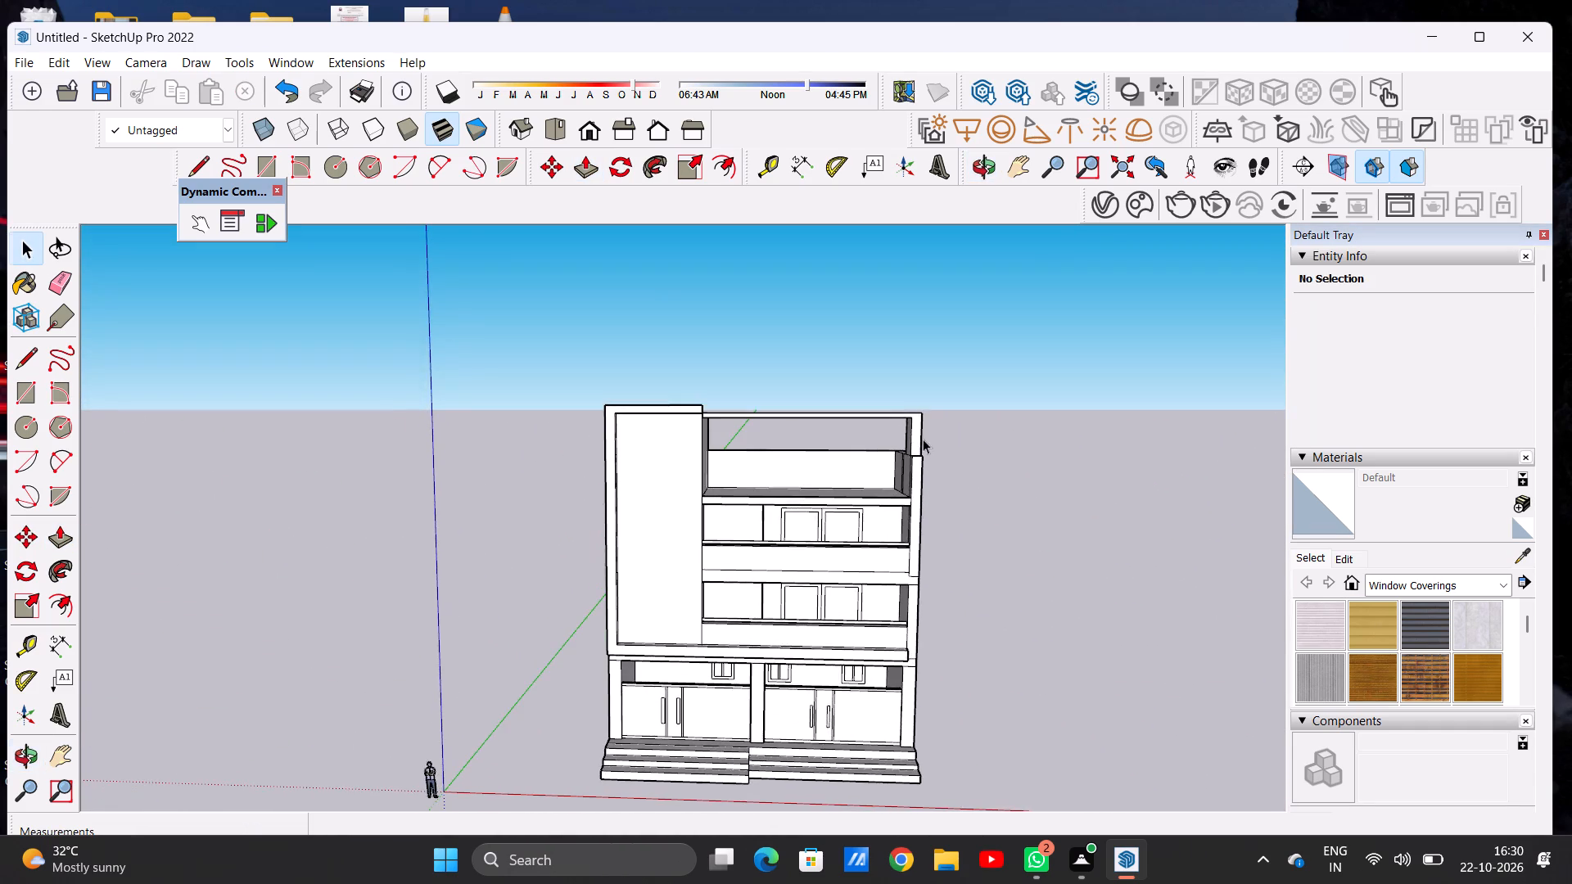
pyautogui.scroll(-6, 842, 515)
pyautogui.scroll(7, 824, 497)
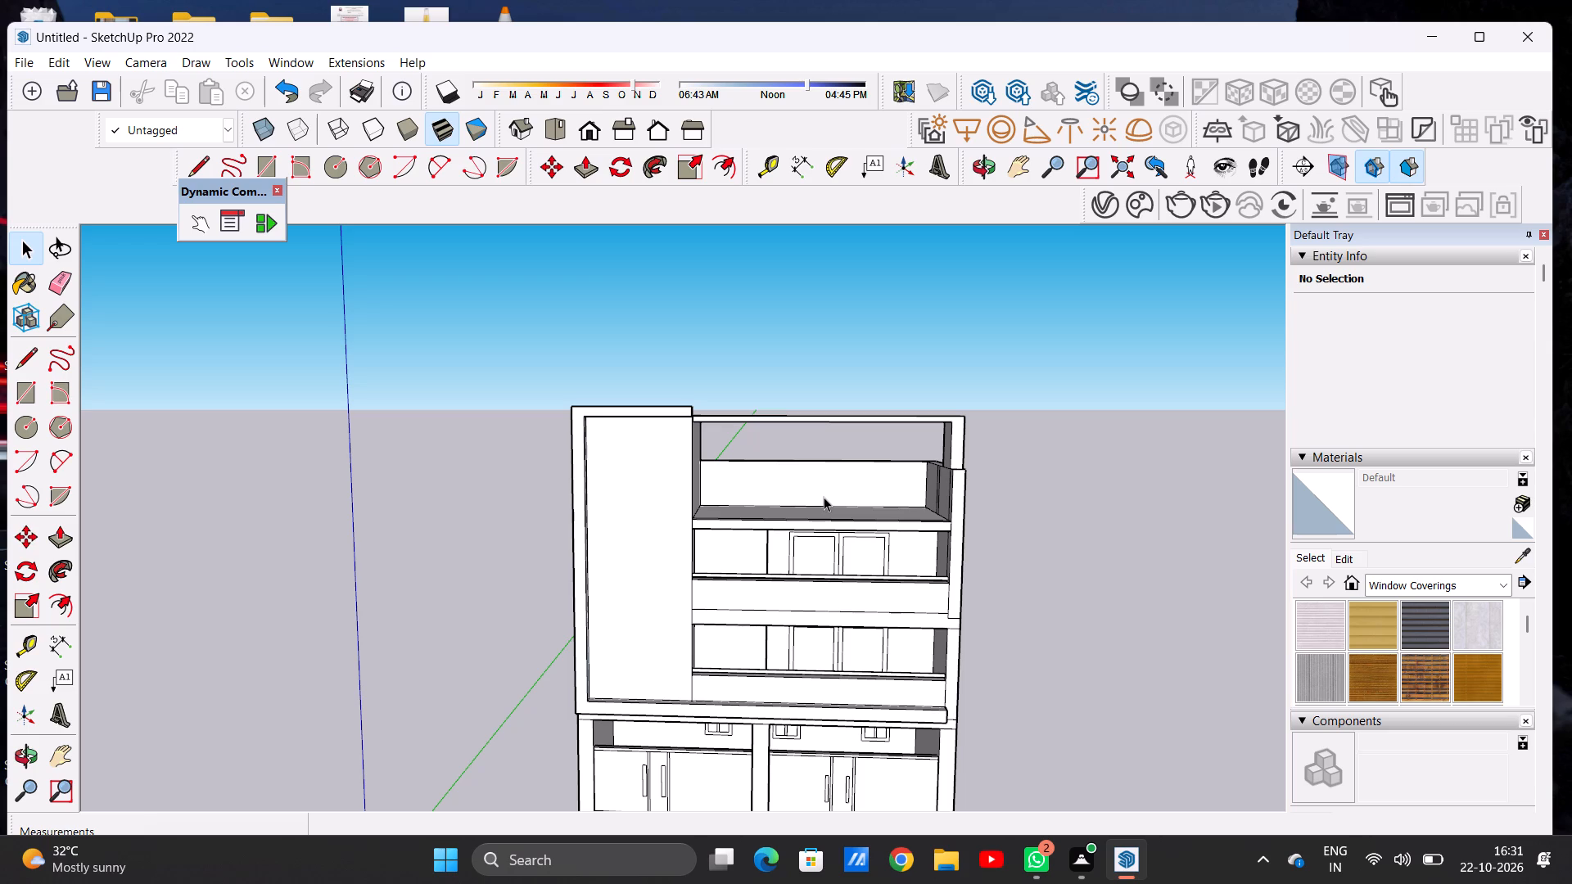
pyautogui.scroll(-5, 824, 497)
pyautogui.scroll(4, 612, 444)
pyautogui.scroll(-20, 634, 483)
pyautogui.scroll(-5, 634, 483)
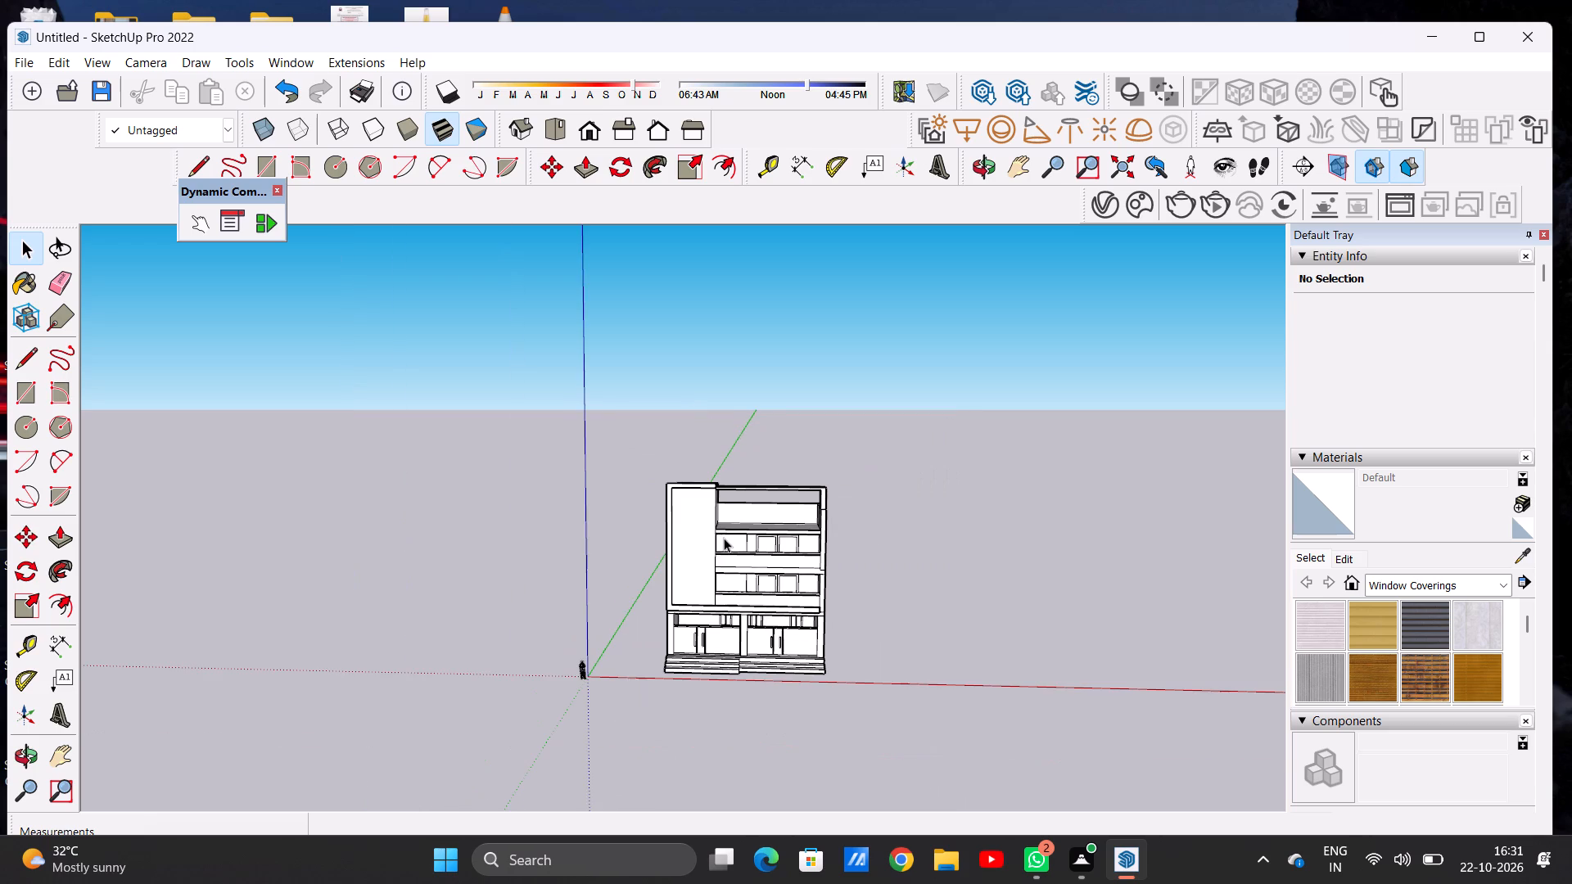
pyautogui.scroll(7, 793, 525)
pyautogui.scroll(6, 691, 528)
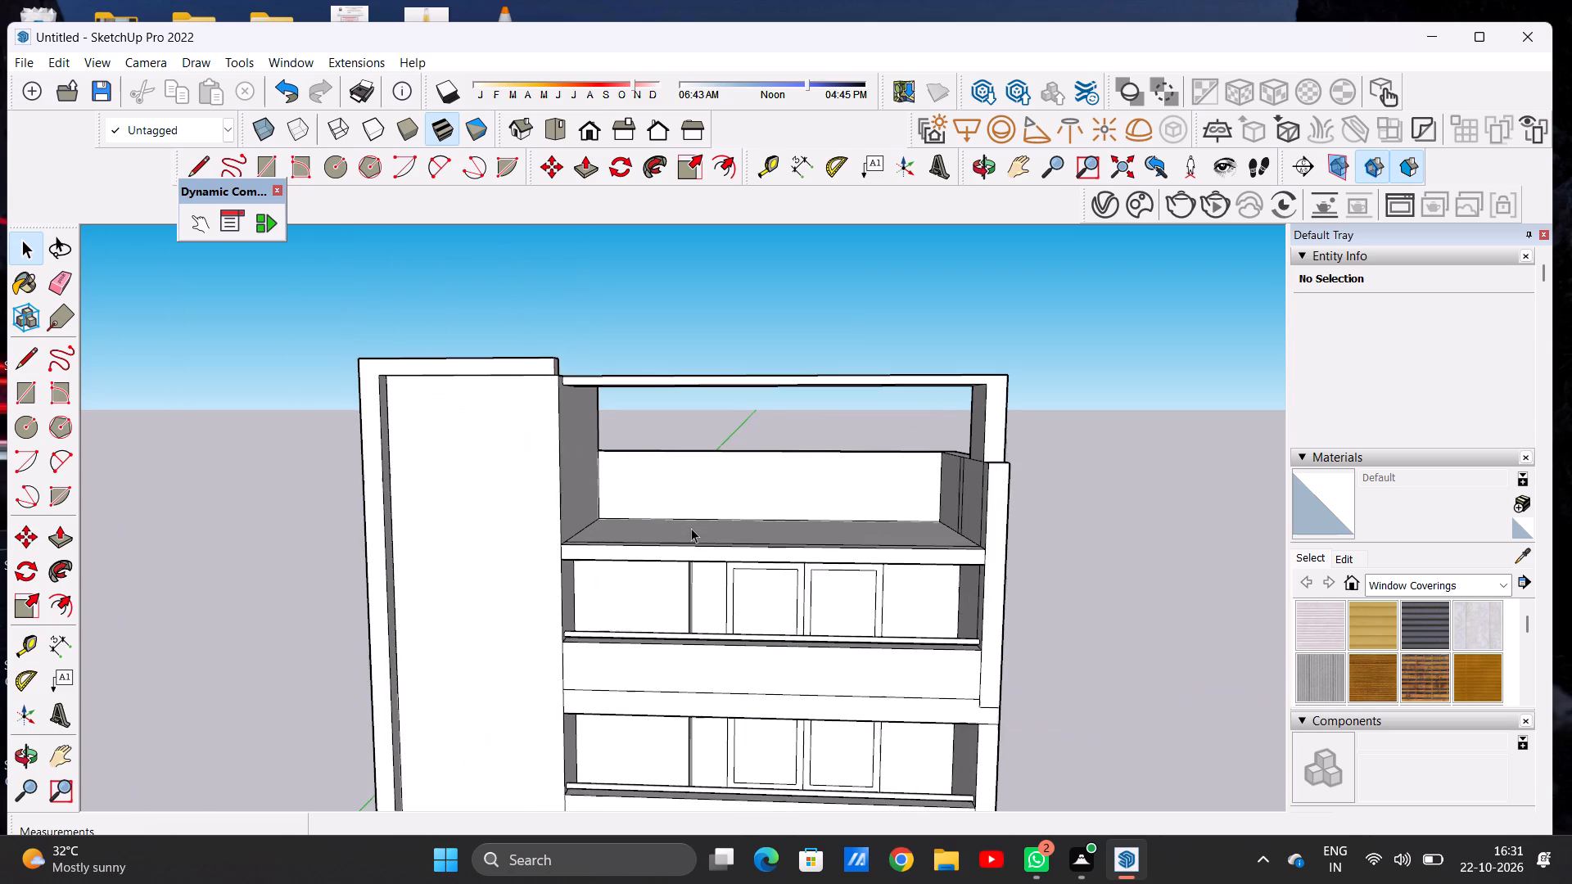
pyautogui.moveTo(734, 507); pyautogui.dragTo(748, 636, button='middle')
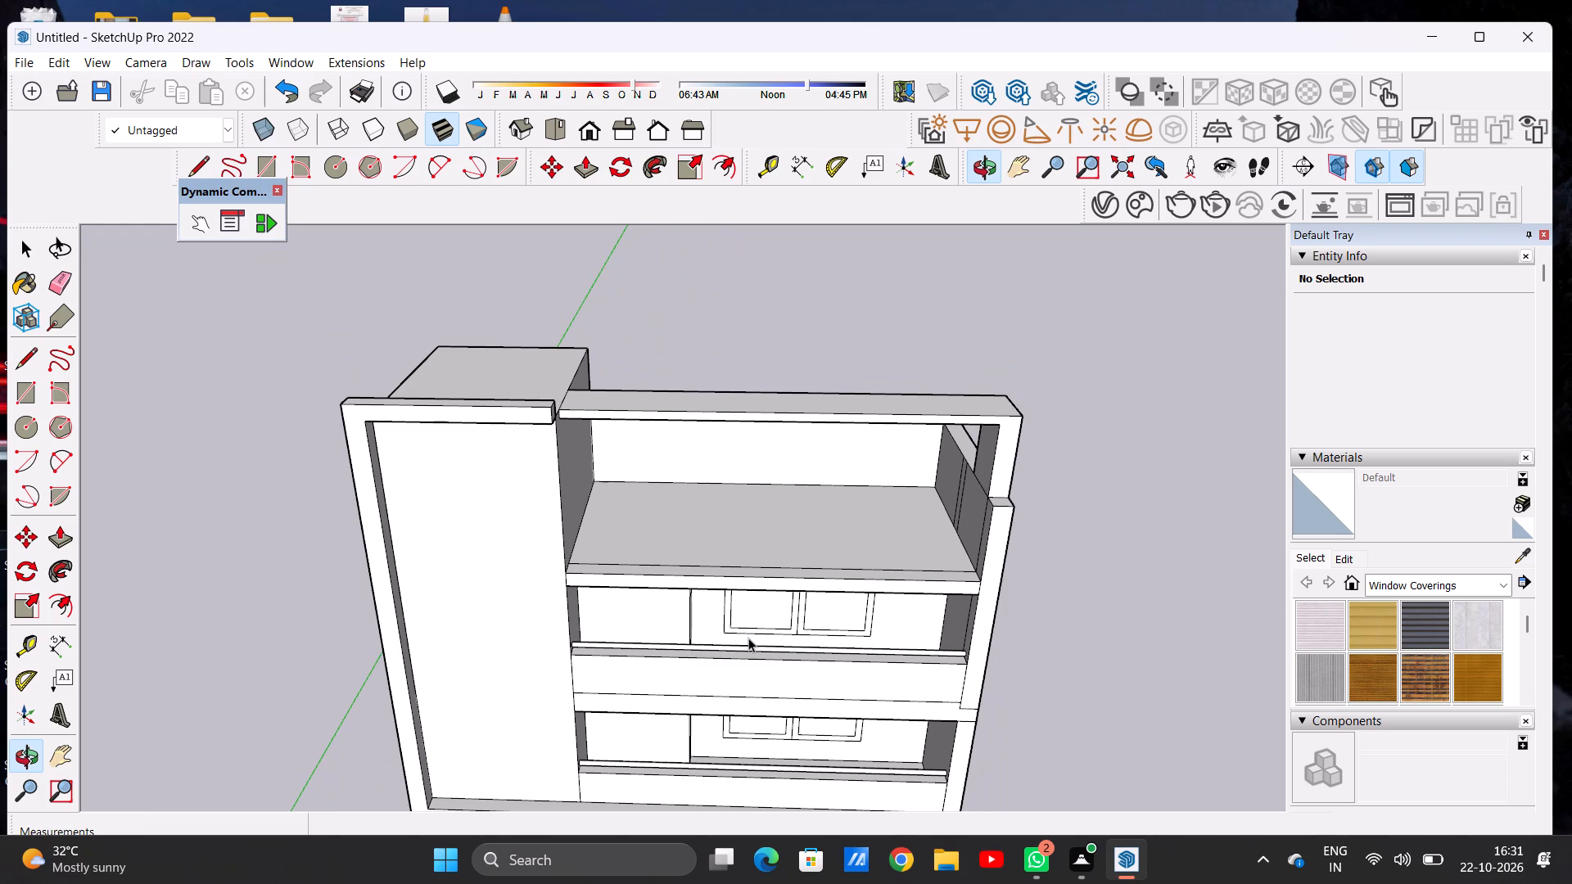
pyautogui.scroll(-6, 748, 638)
pyautogui.scroll(6, 760, 622)
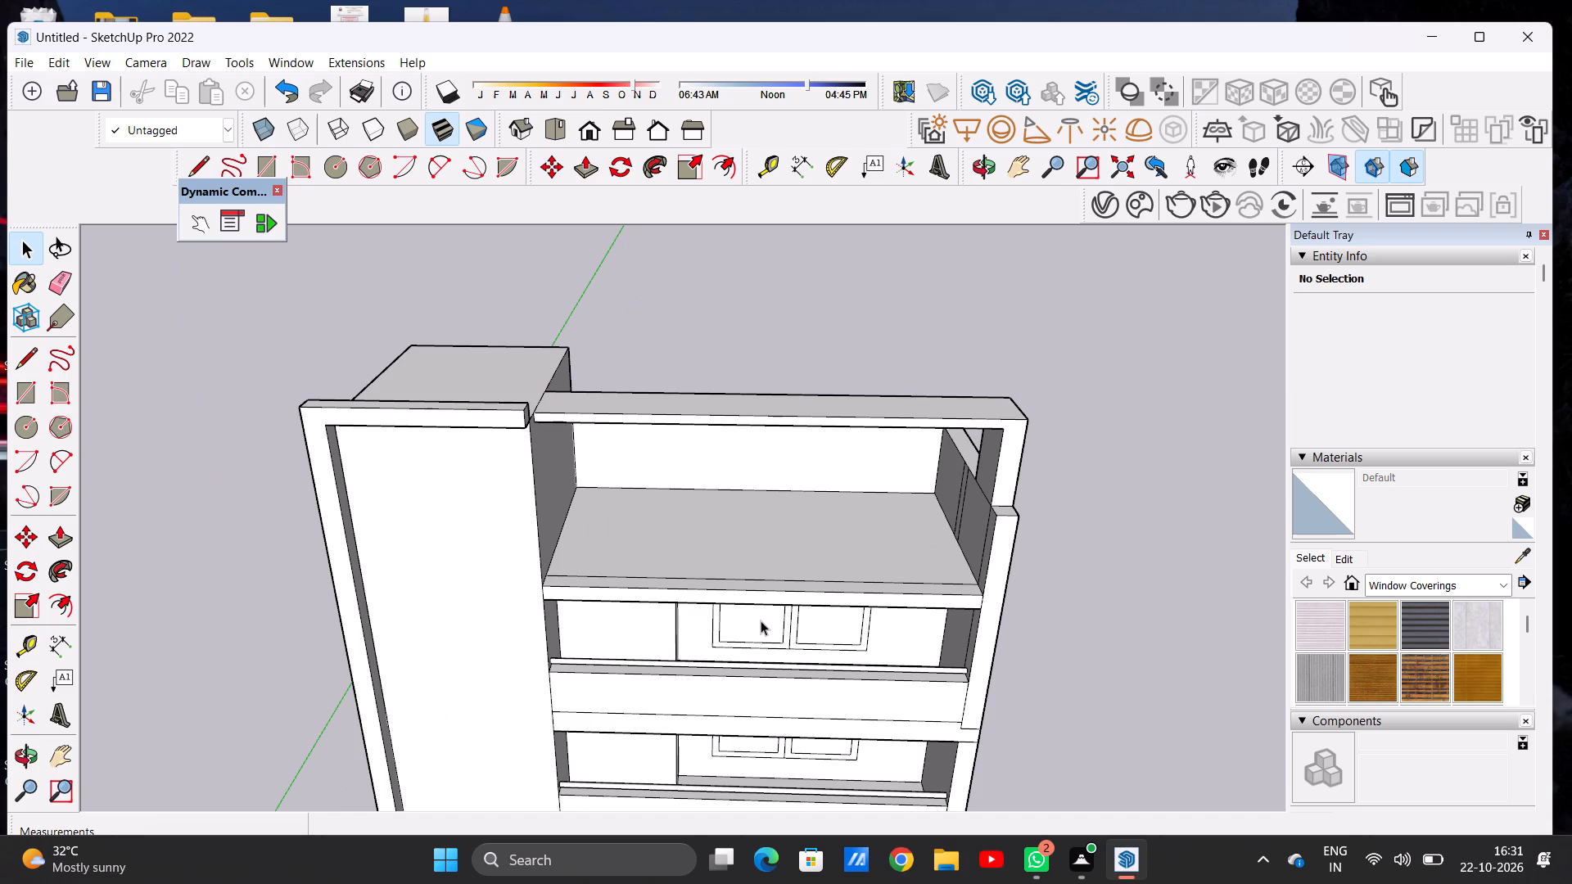
pyautogui.scroll(-6, 761, 620)
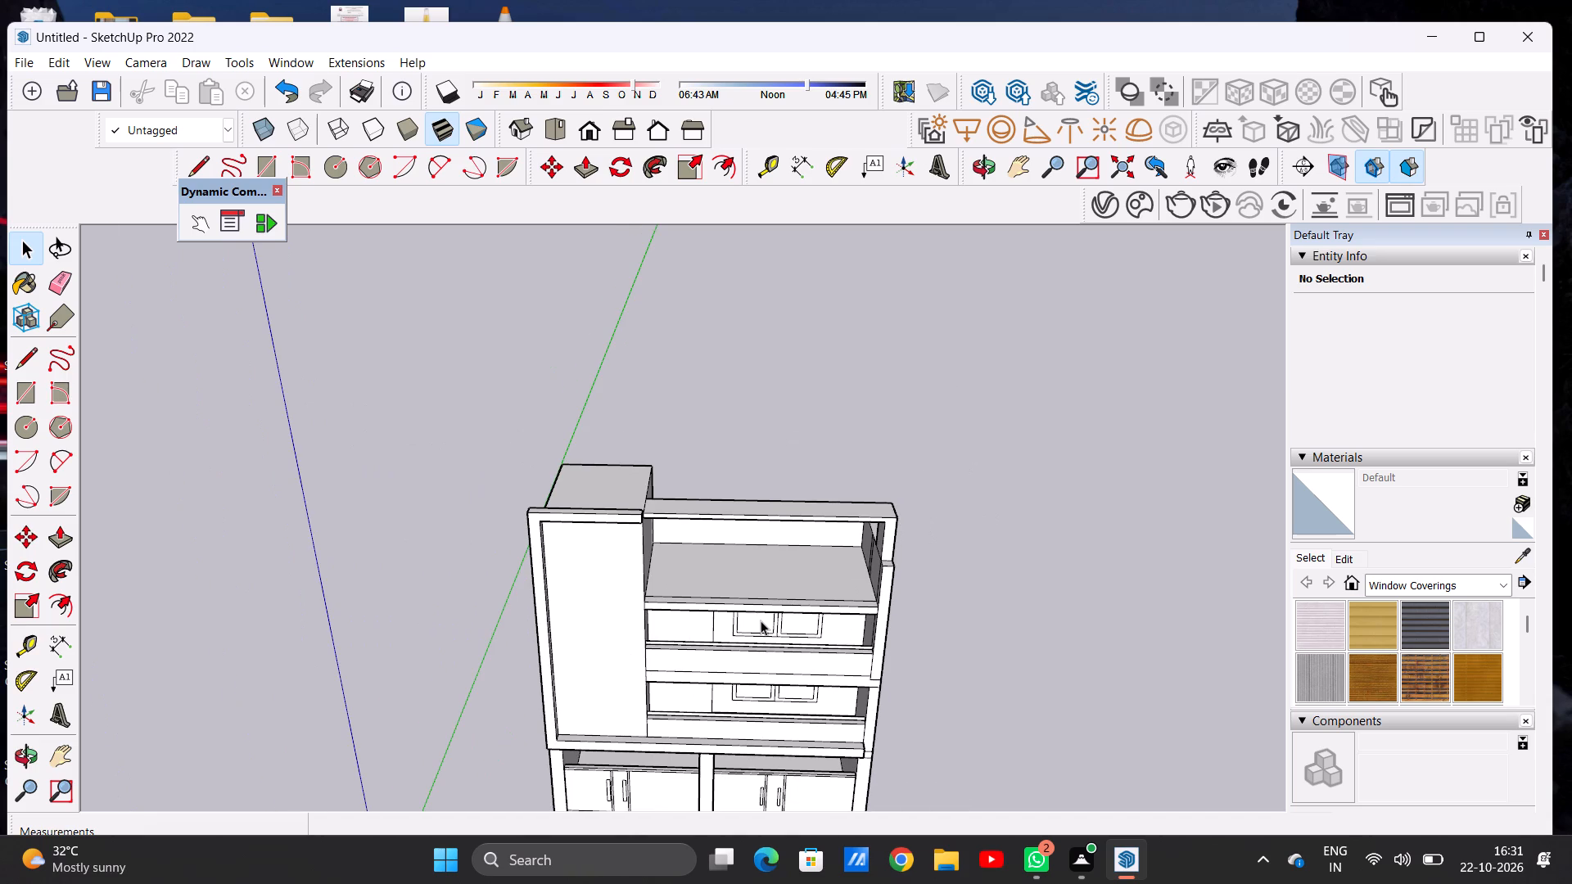
# Push/Pull the narrow strip along the roof terrace's front edge up about 4' to form a front parapet.
pyautogui.scroll(12, 873, 598)
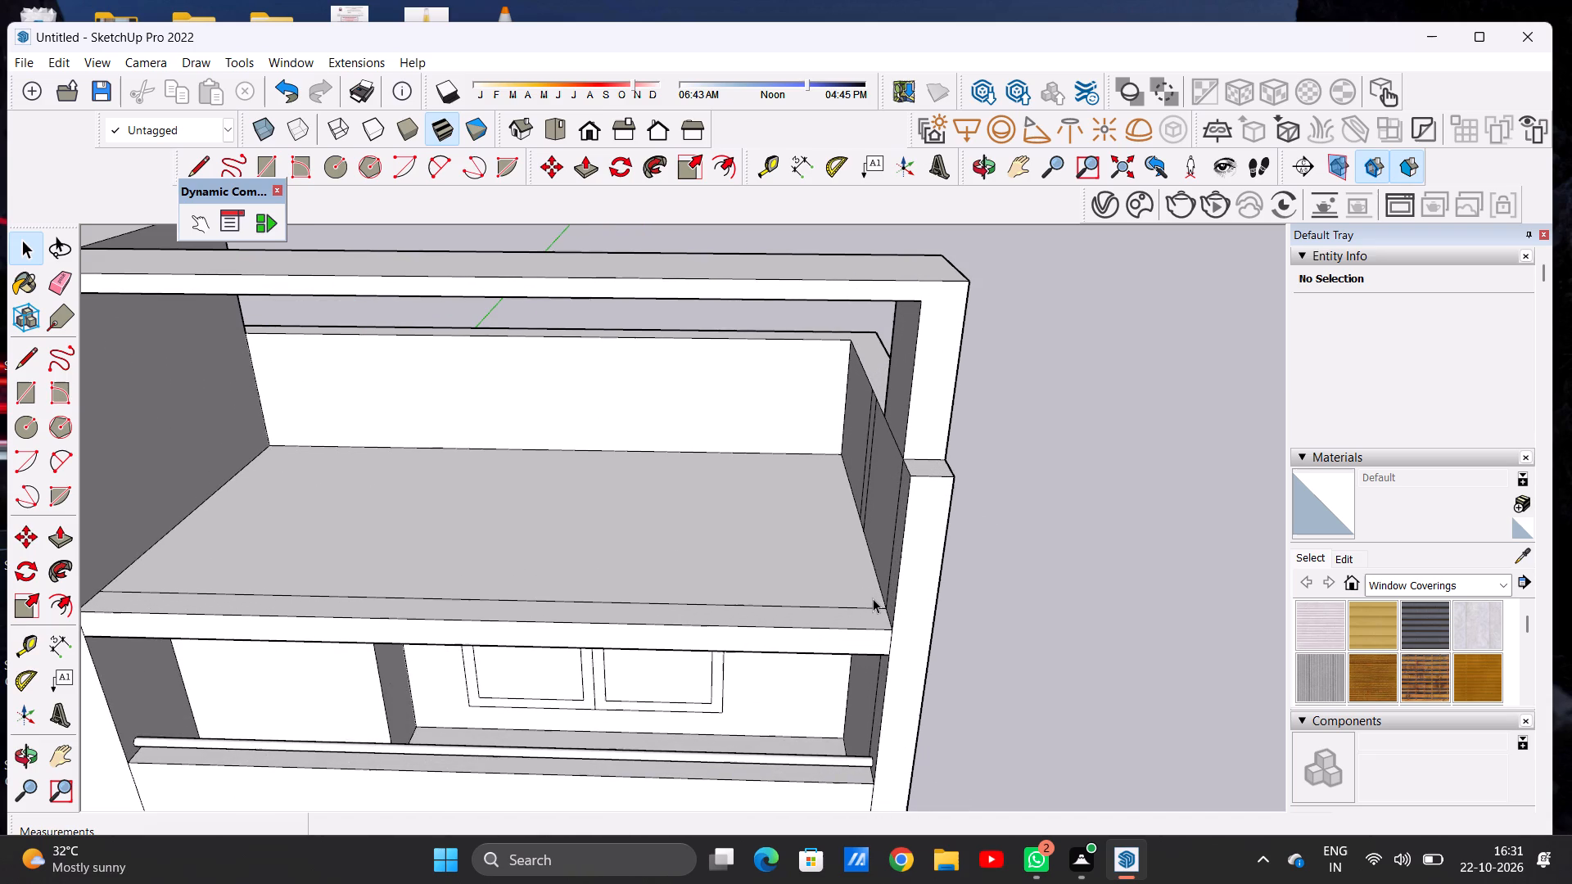
pyautogui.press('p')
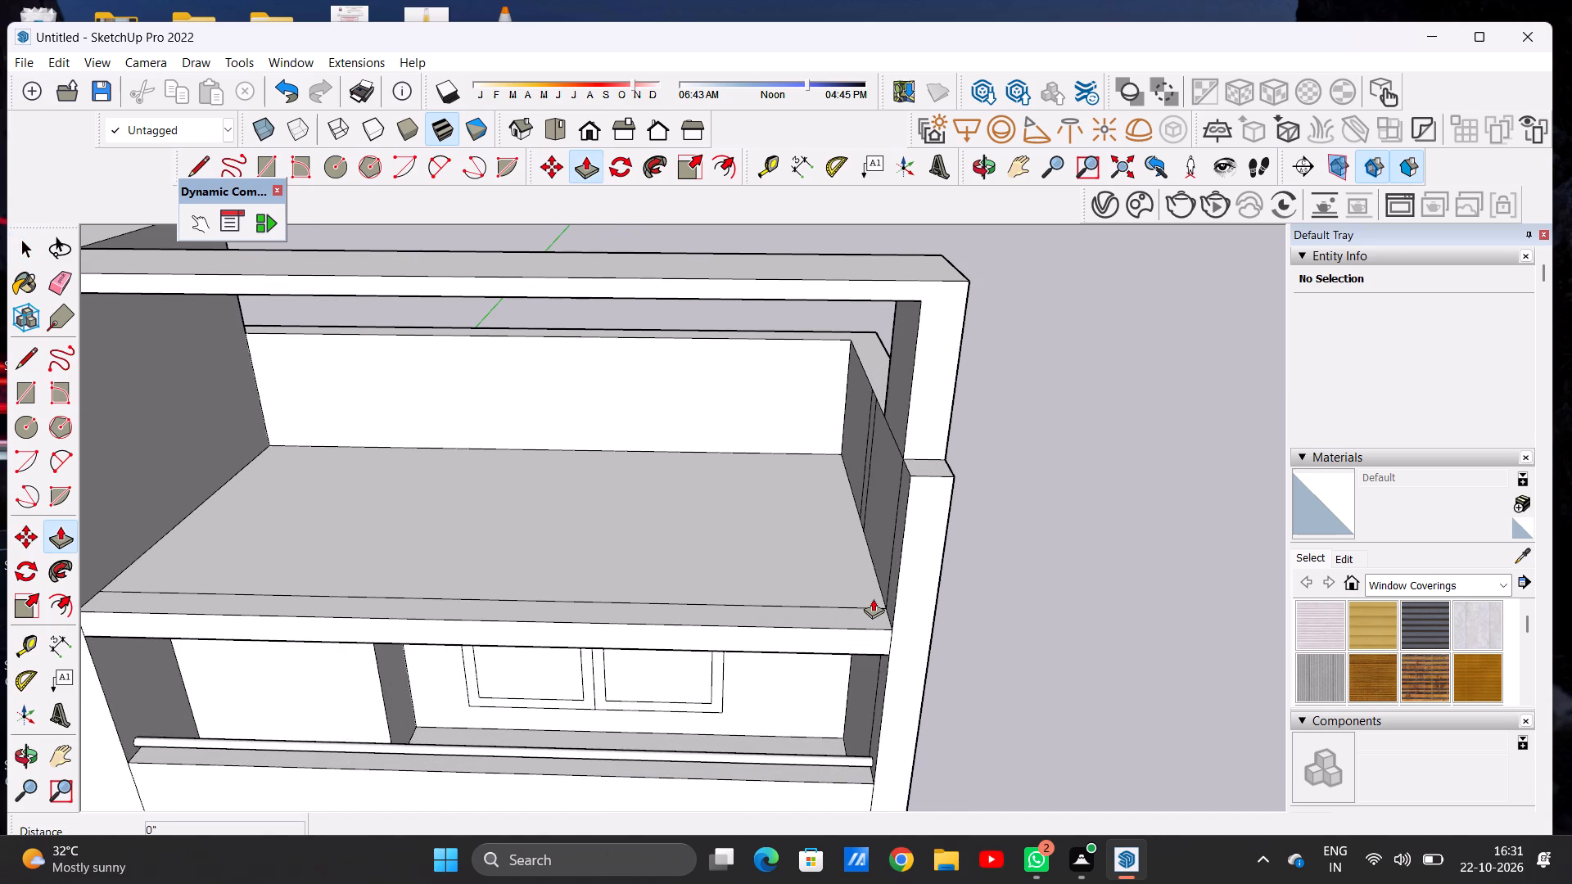
pyautogui.scroll(6, 873, 598)
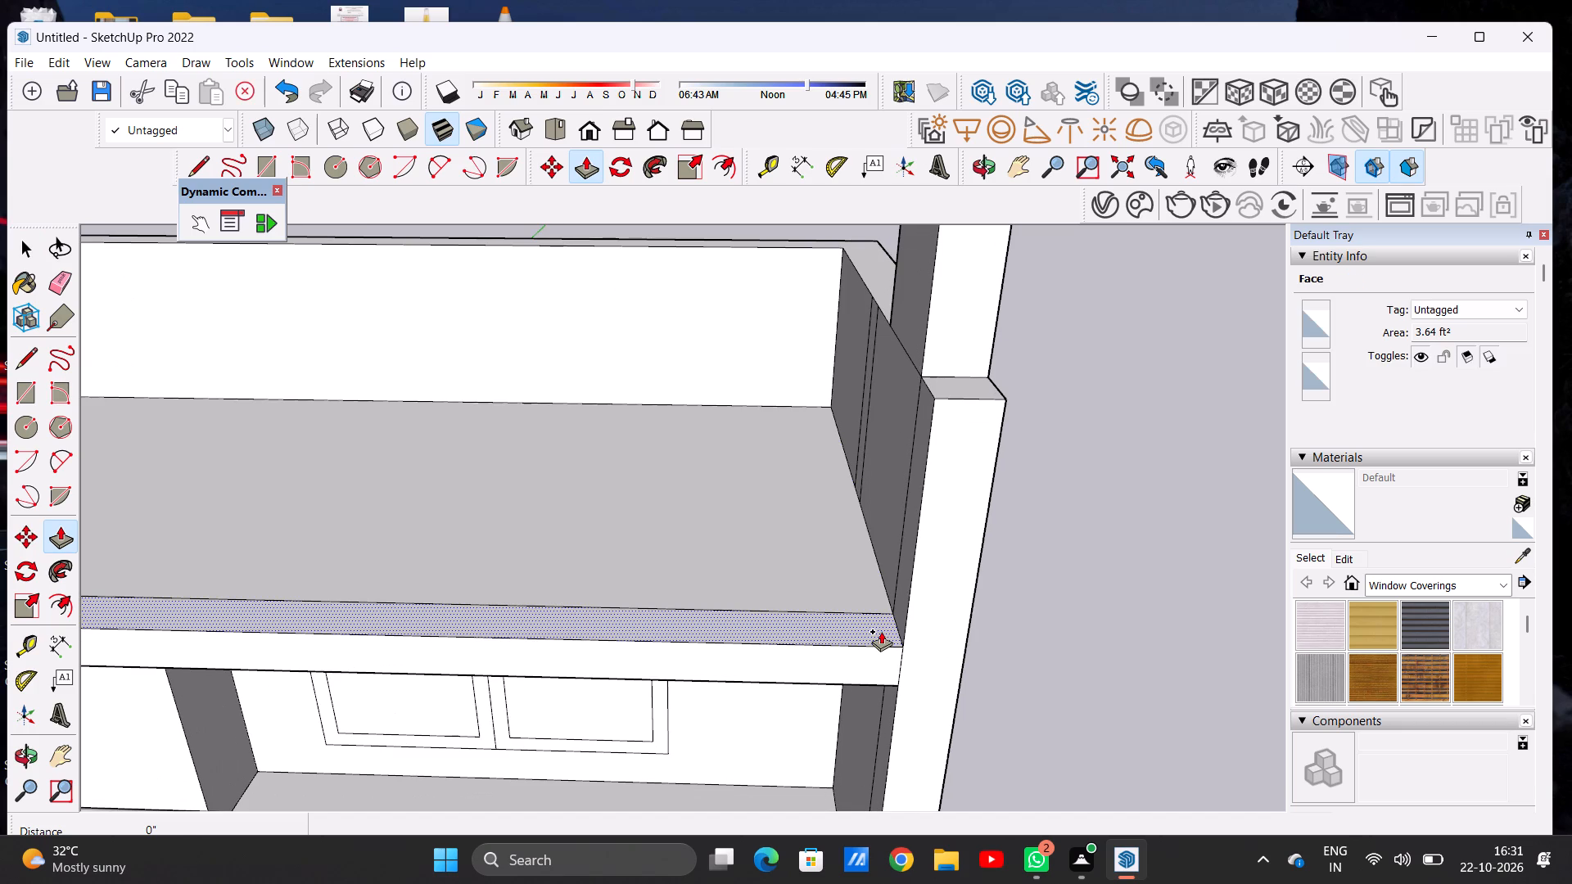
pyautogui.click(881, 631)
pyautogui.scroll(-9, 906, 535)
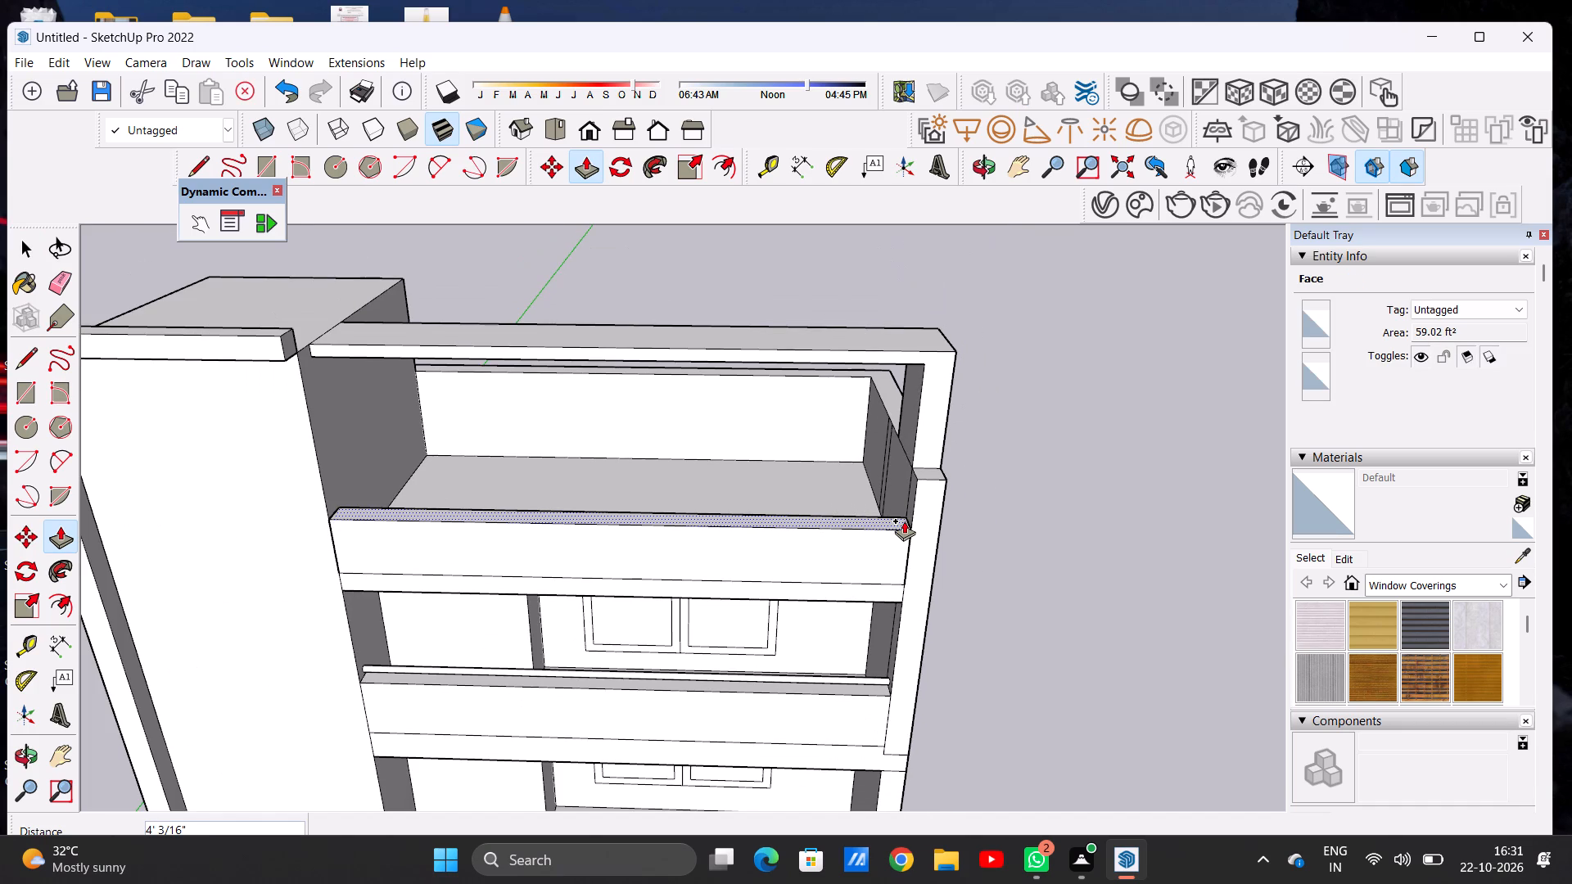
pyautogui.click(904, 521)
pyautogui.press('space')
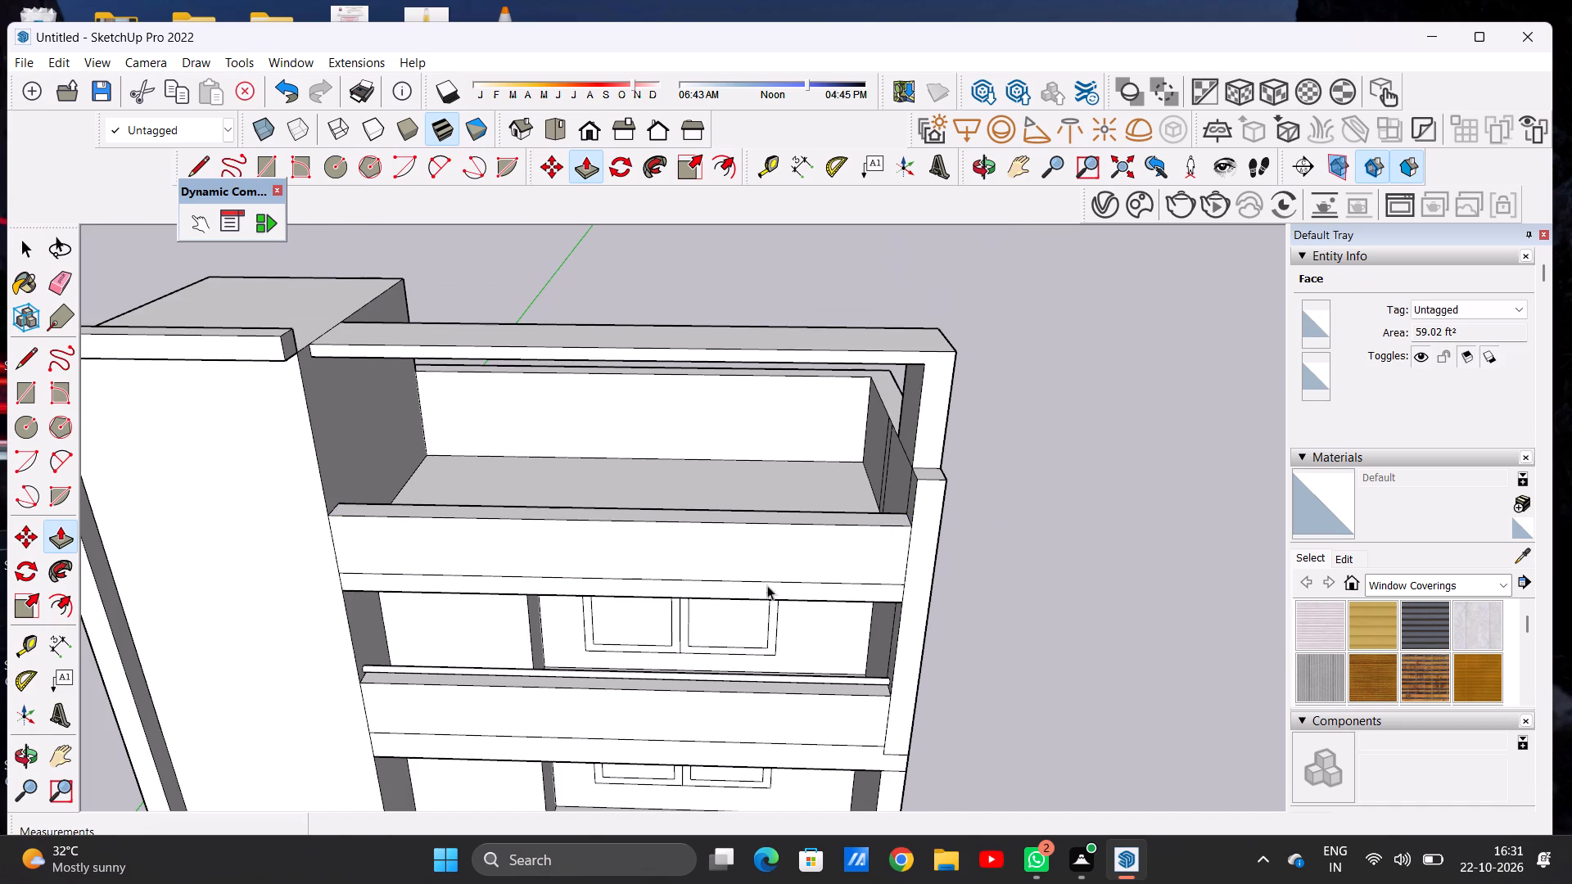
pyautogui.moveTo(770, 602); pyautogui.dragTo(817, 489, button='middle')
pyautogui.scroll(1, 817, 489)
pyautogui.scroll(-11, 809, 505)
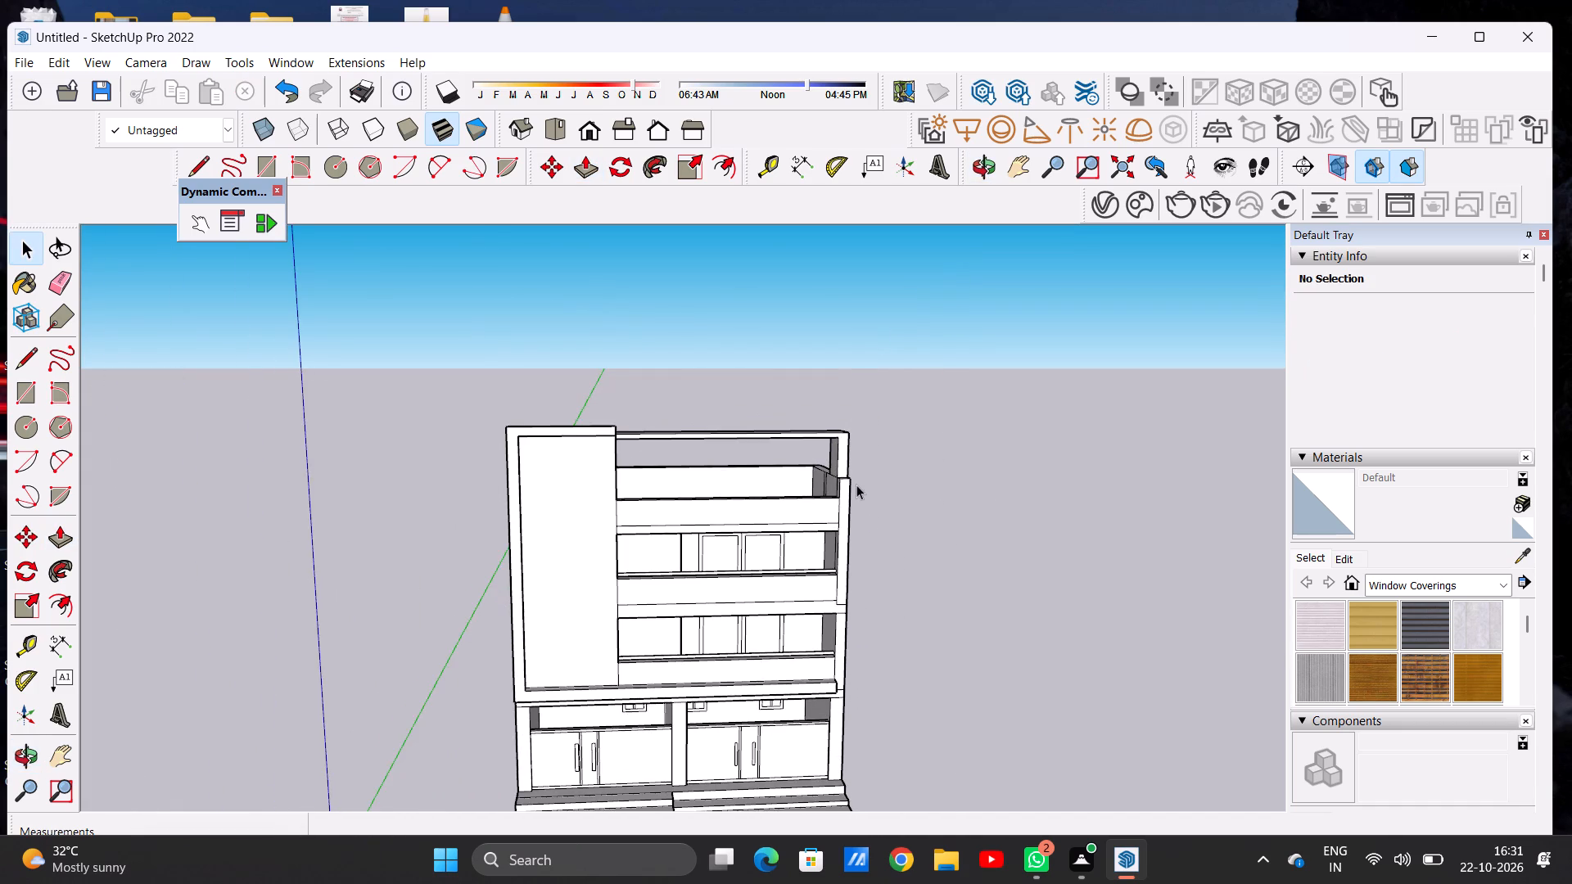
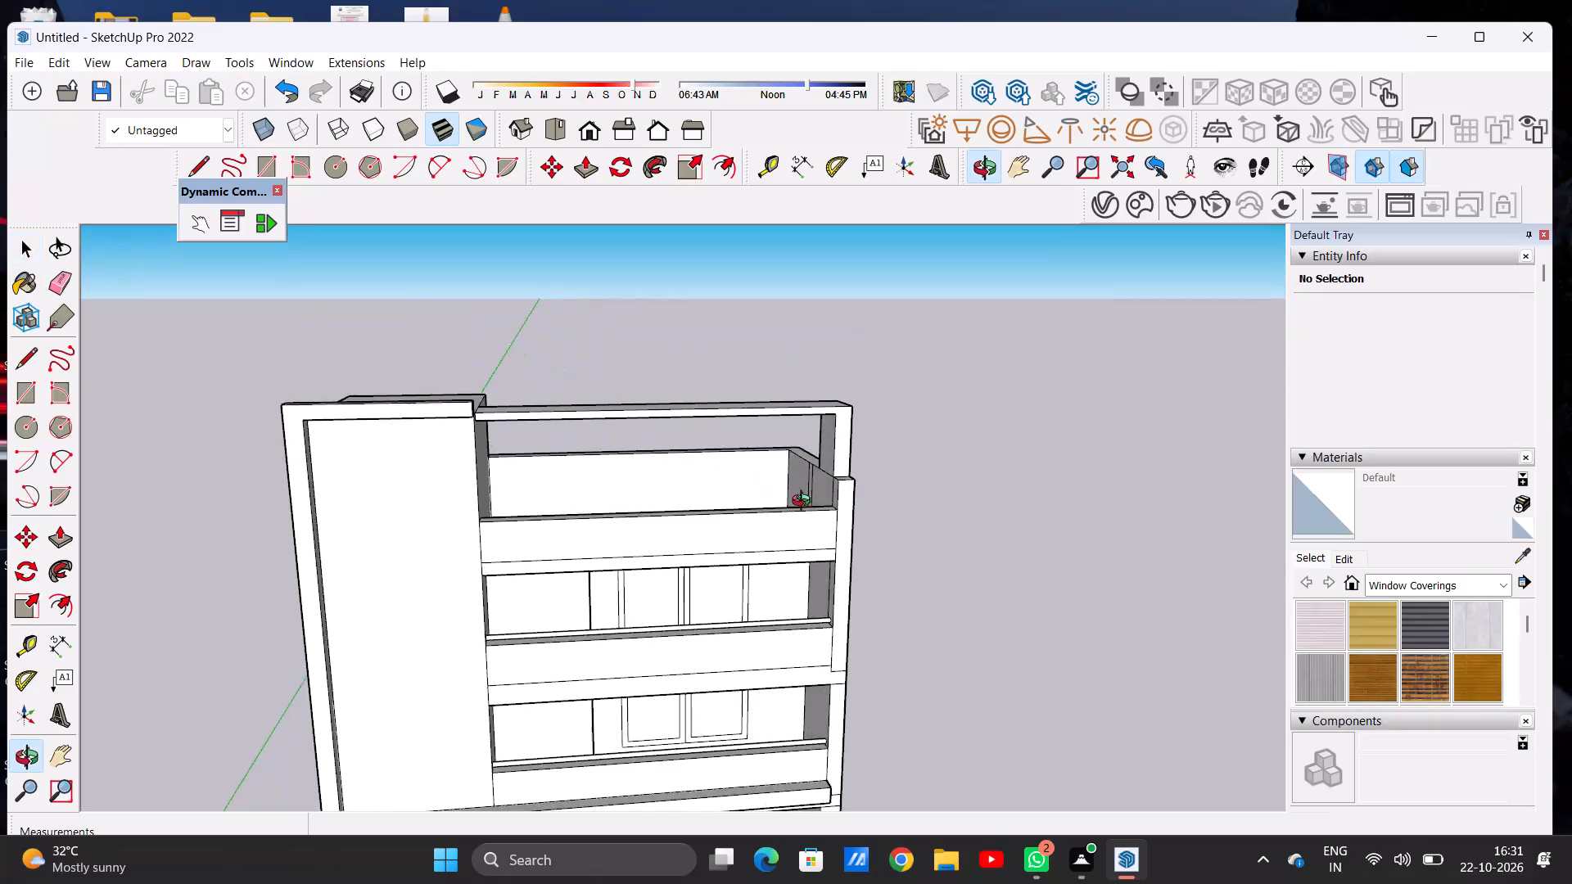
# Draw a small circle of about 25 in² on the side parapet's inner face, just above the front parapet's top.
pyautogui.scroll(6, 808, 515)
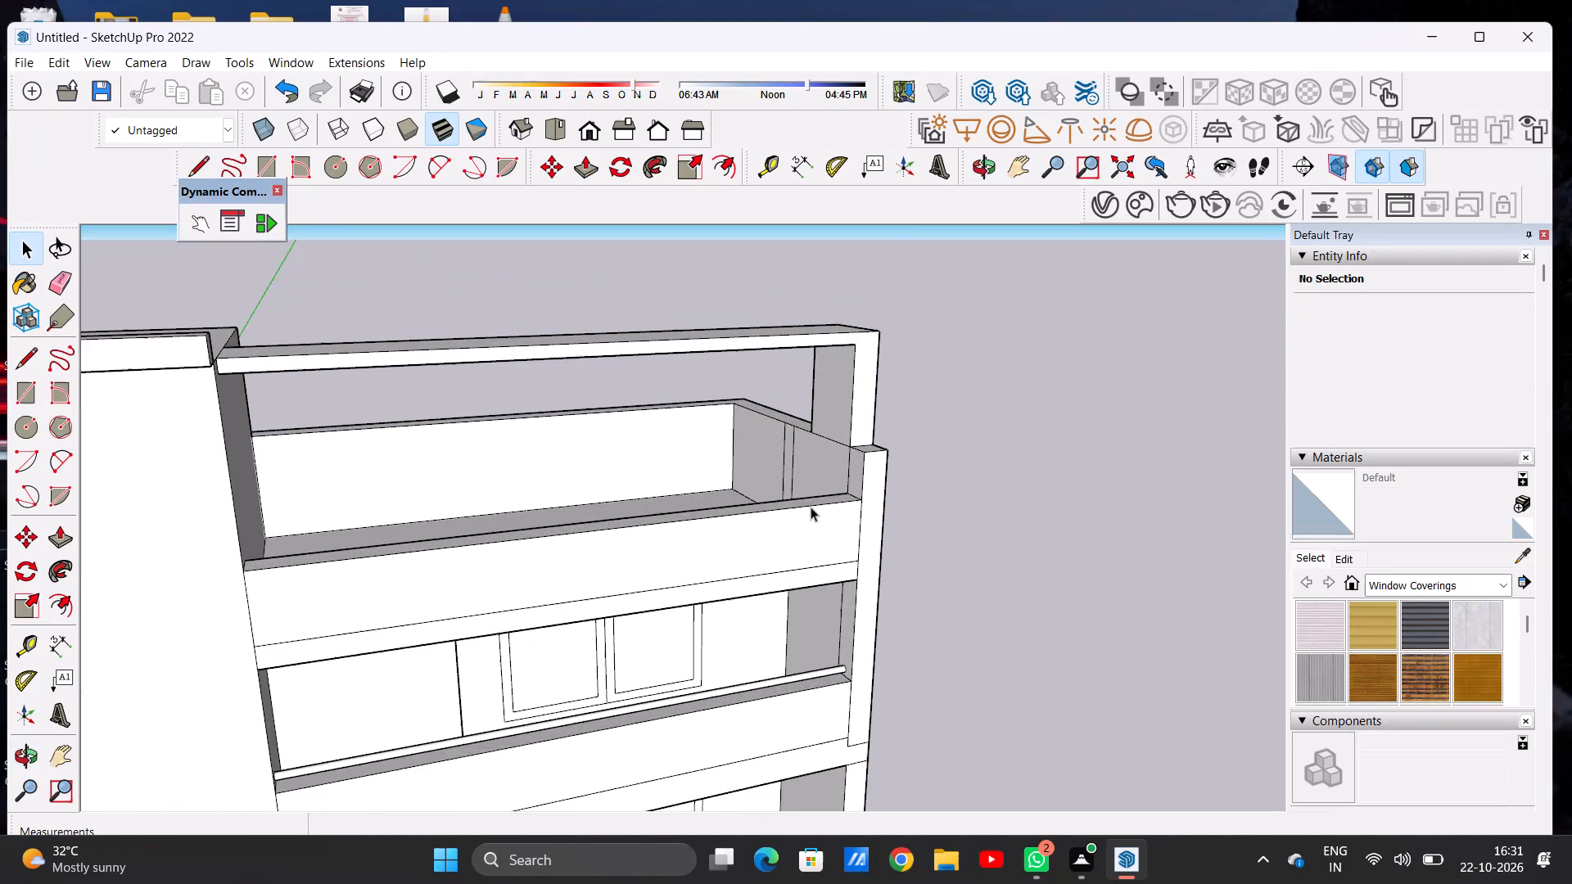
pyautogui.scroll(12, 859, 498)
pyautogui.press('c')
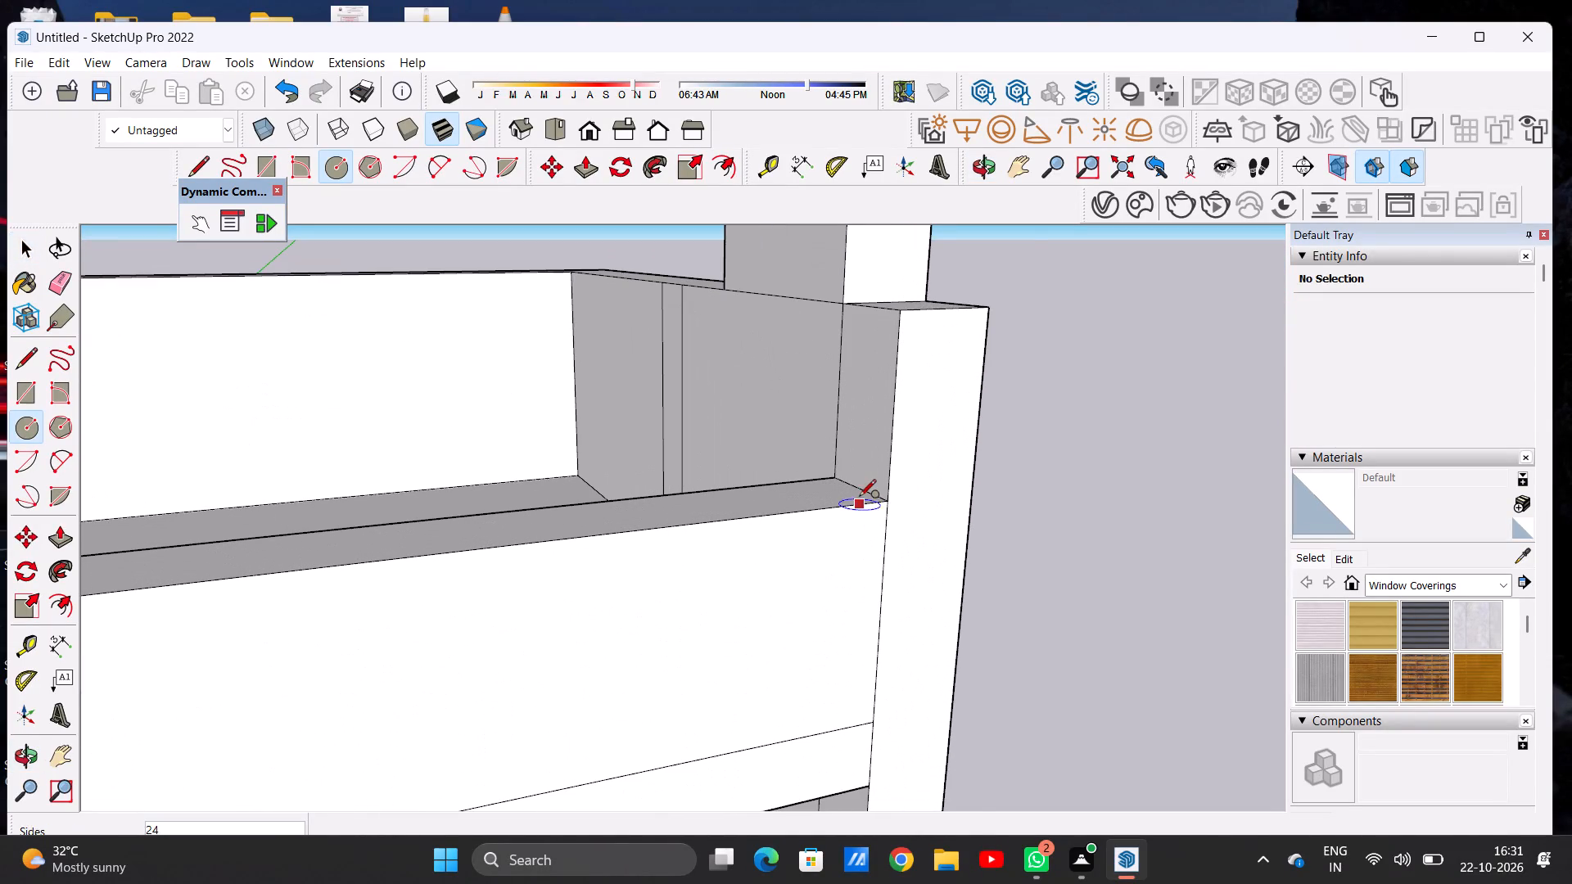
pyautogui.scroll(4, 859, 498)
pyautogui.scroll(-1, 859, 498)
pyautogui.scroll(1, 859, 498)
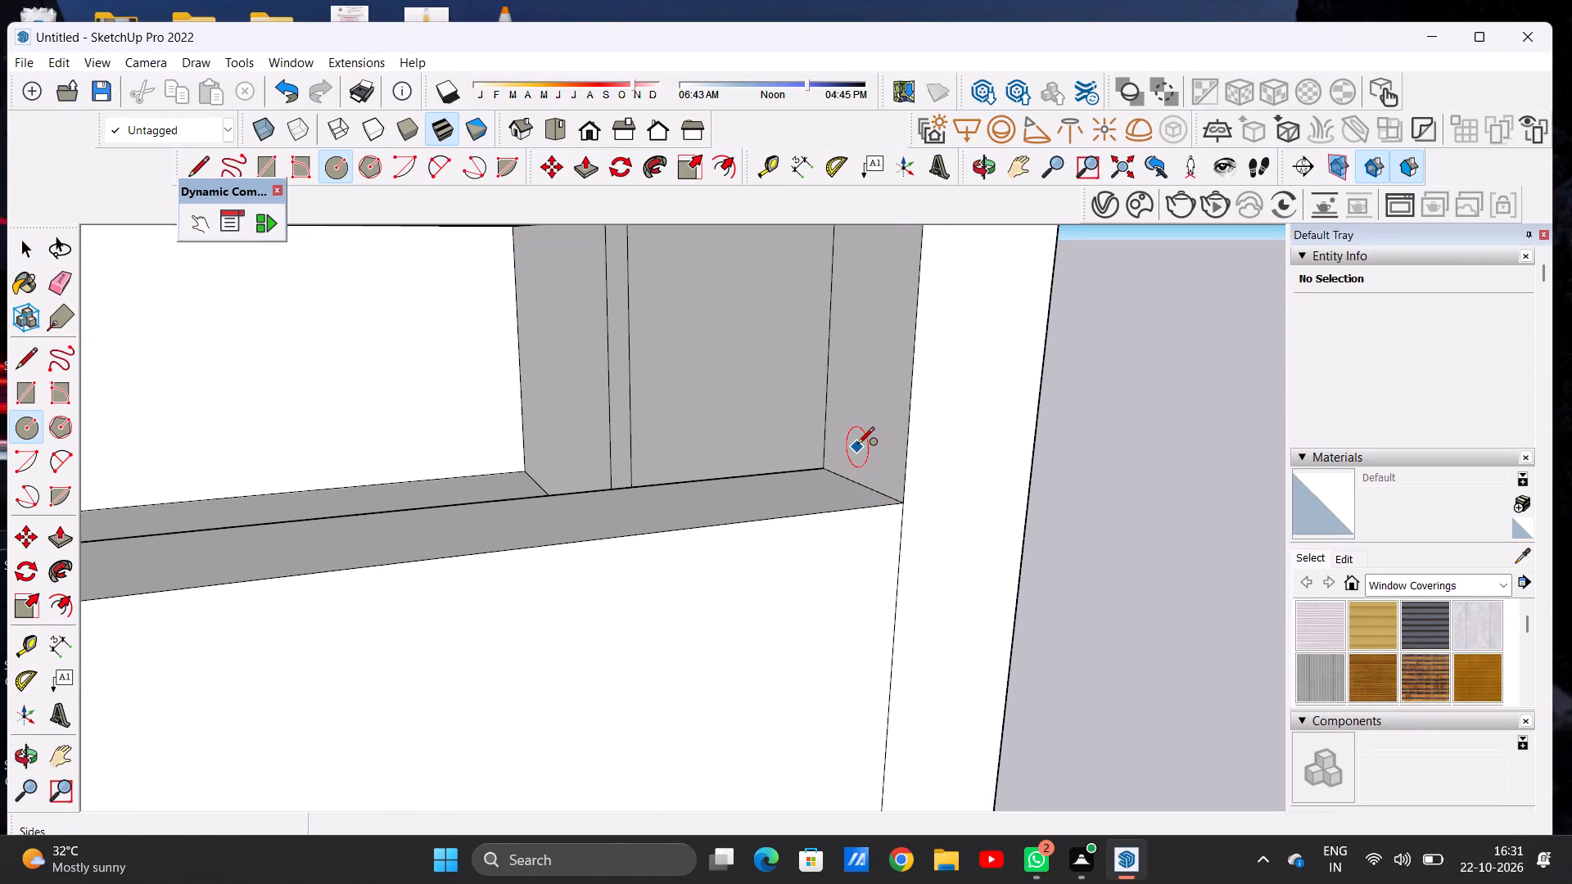
pyautogui.click(861, 440)
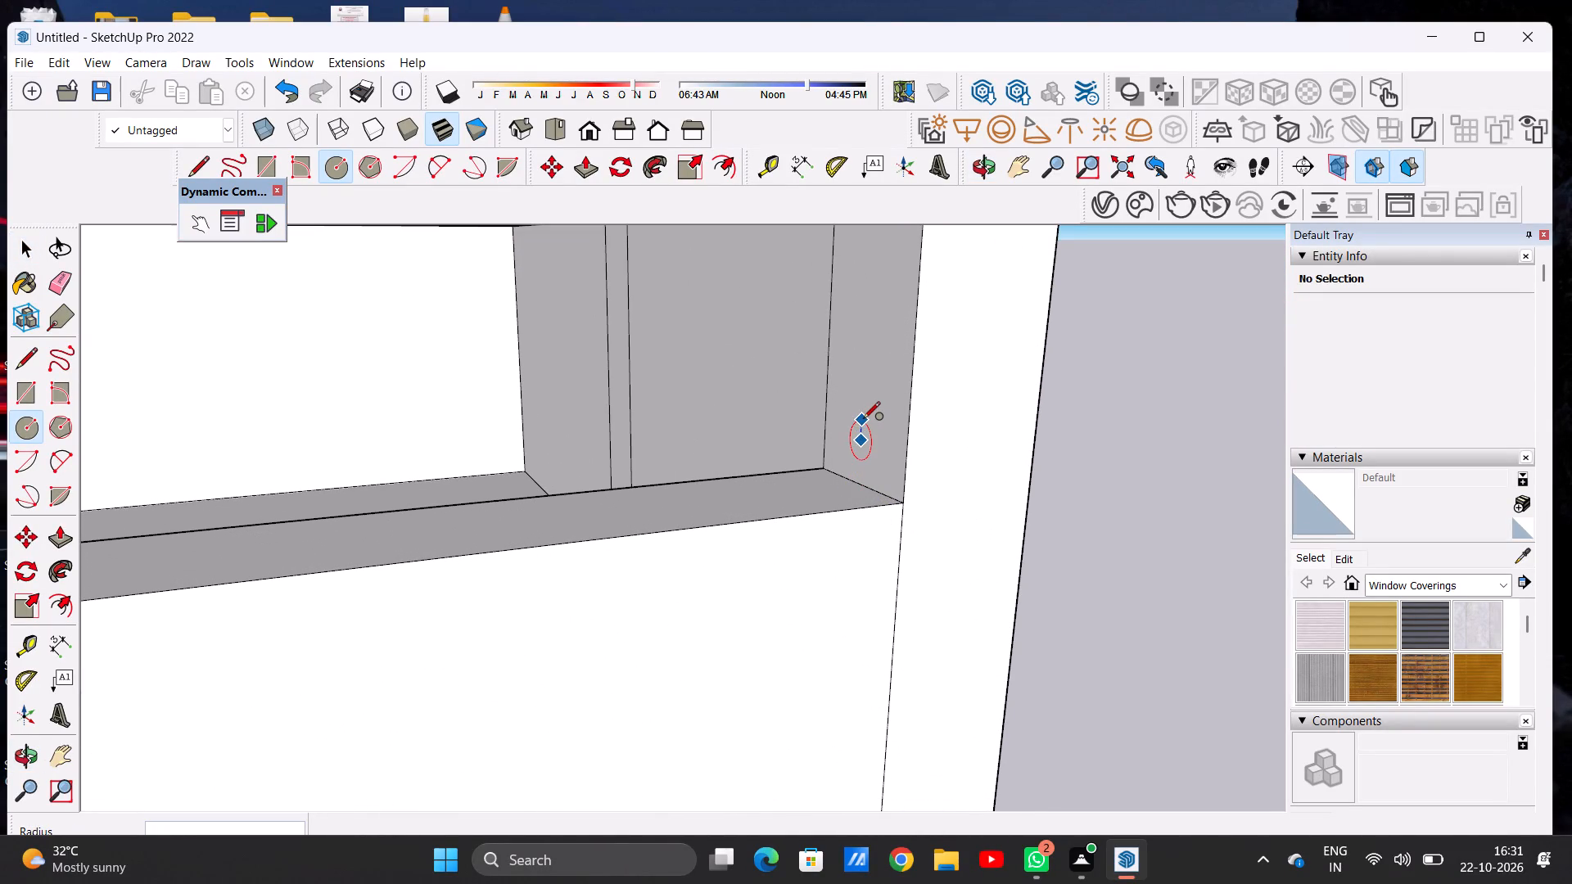
pyautogui.click(863, 420)
pyautogui.press('space')
# Push/Pull the circle about 35' 1" across the terrace front to the roof block's side wall to form a round handrail.
pyautogui.write('P')
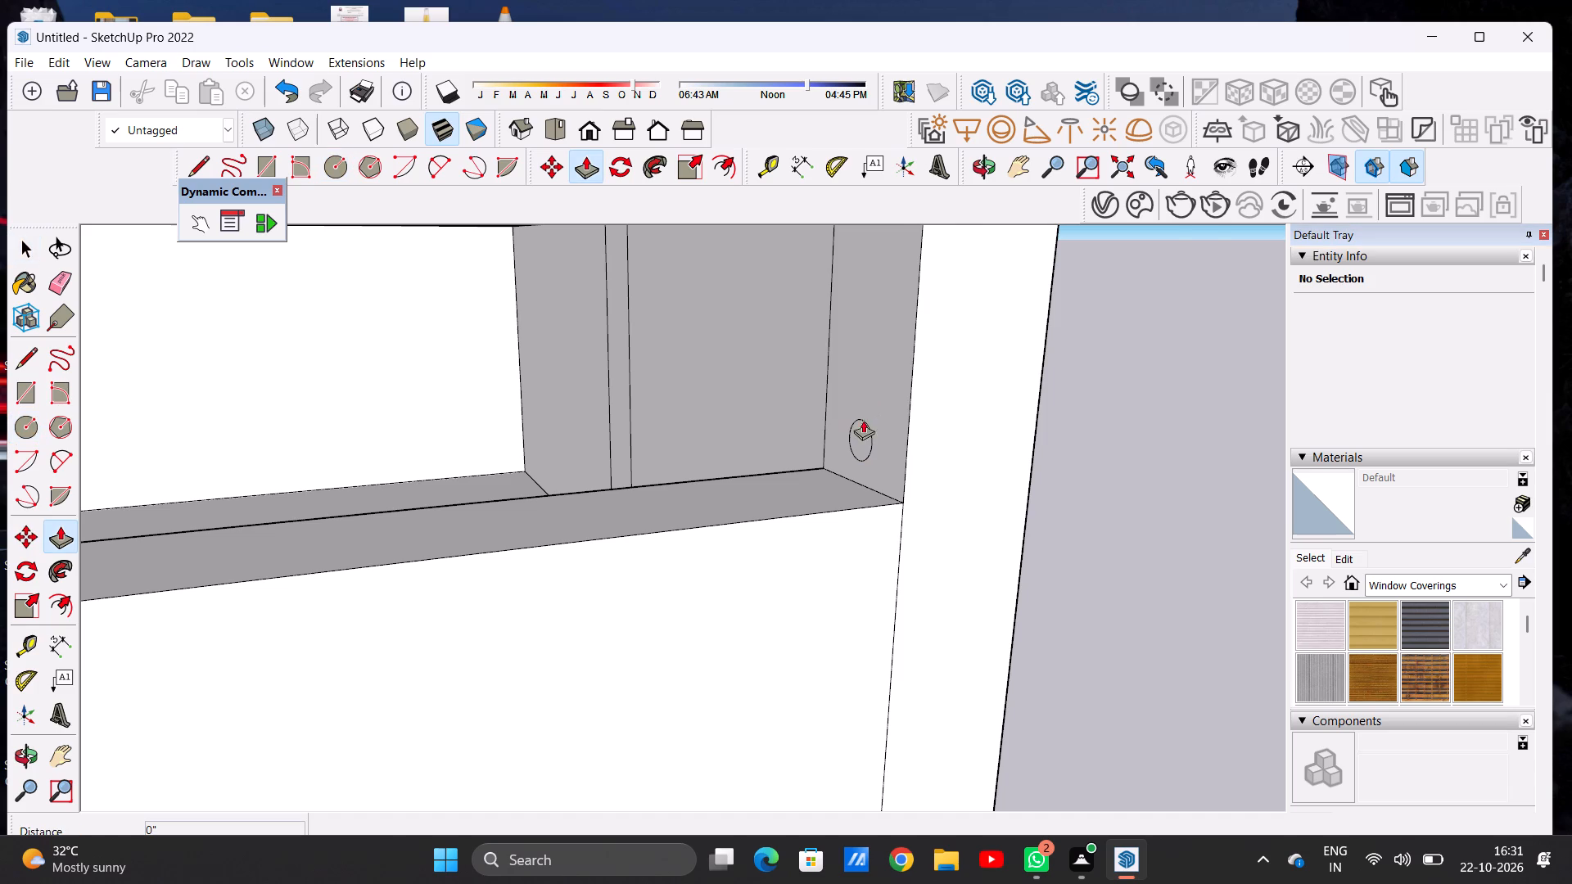
pyautogui.scroll(6, 864, 439)
pyautogui.click(864, 439)
pyautogui.scroll(-6, 789, 453)
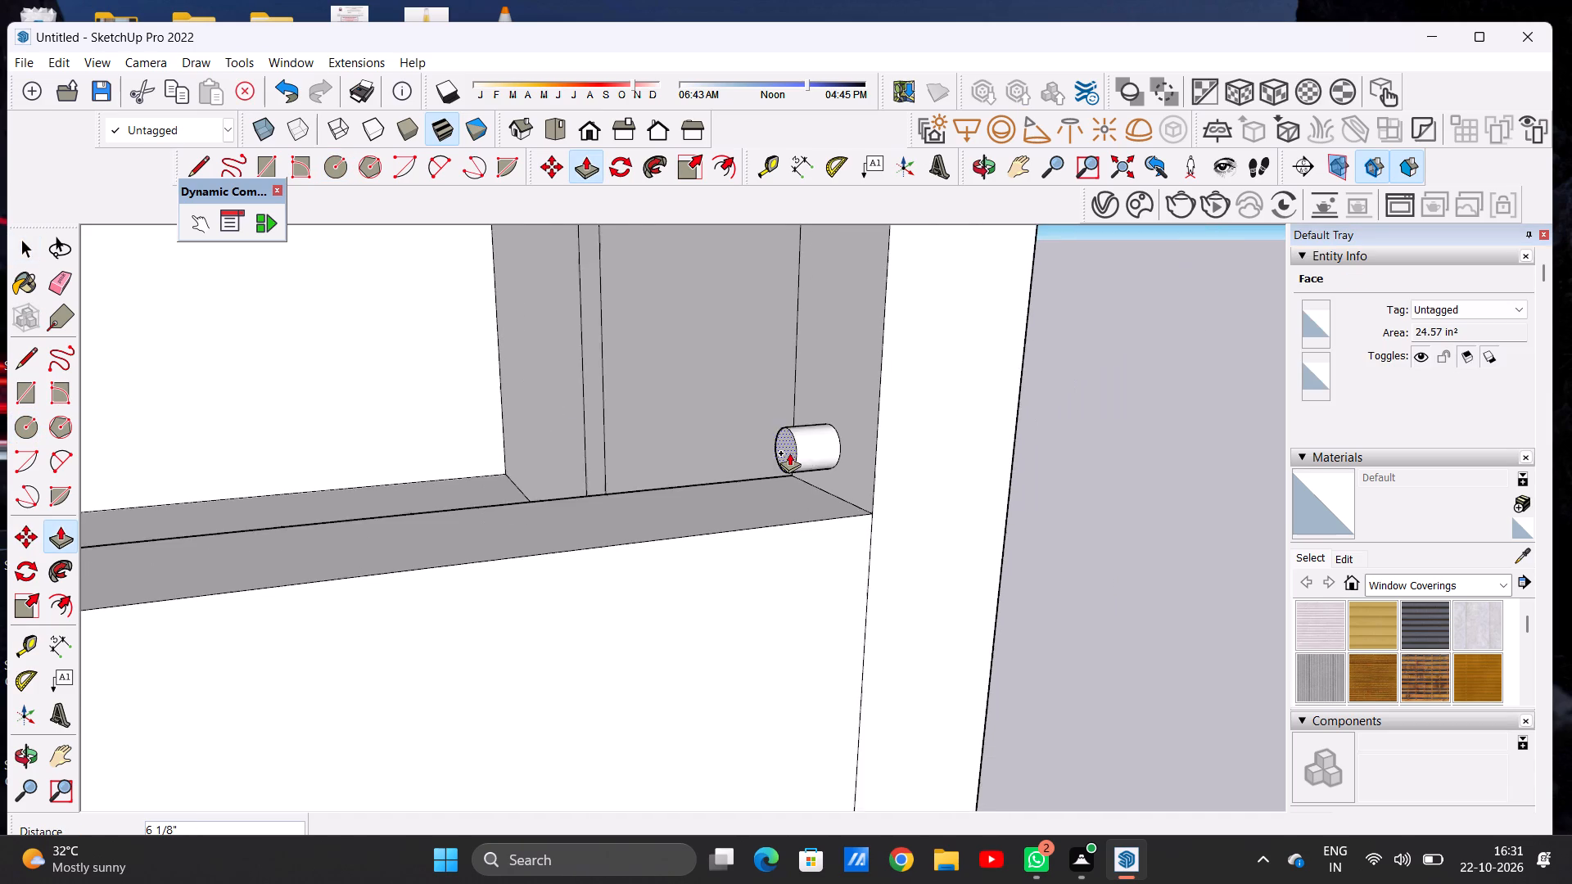
pyautogui.scroll(-20, 789, 453)
pyautogui.scroll(-7, 789, 453)
pyautogui.scroll(3, 550, 467)
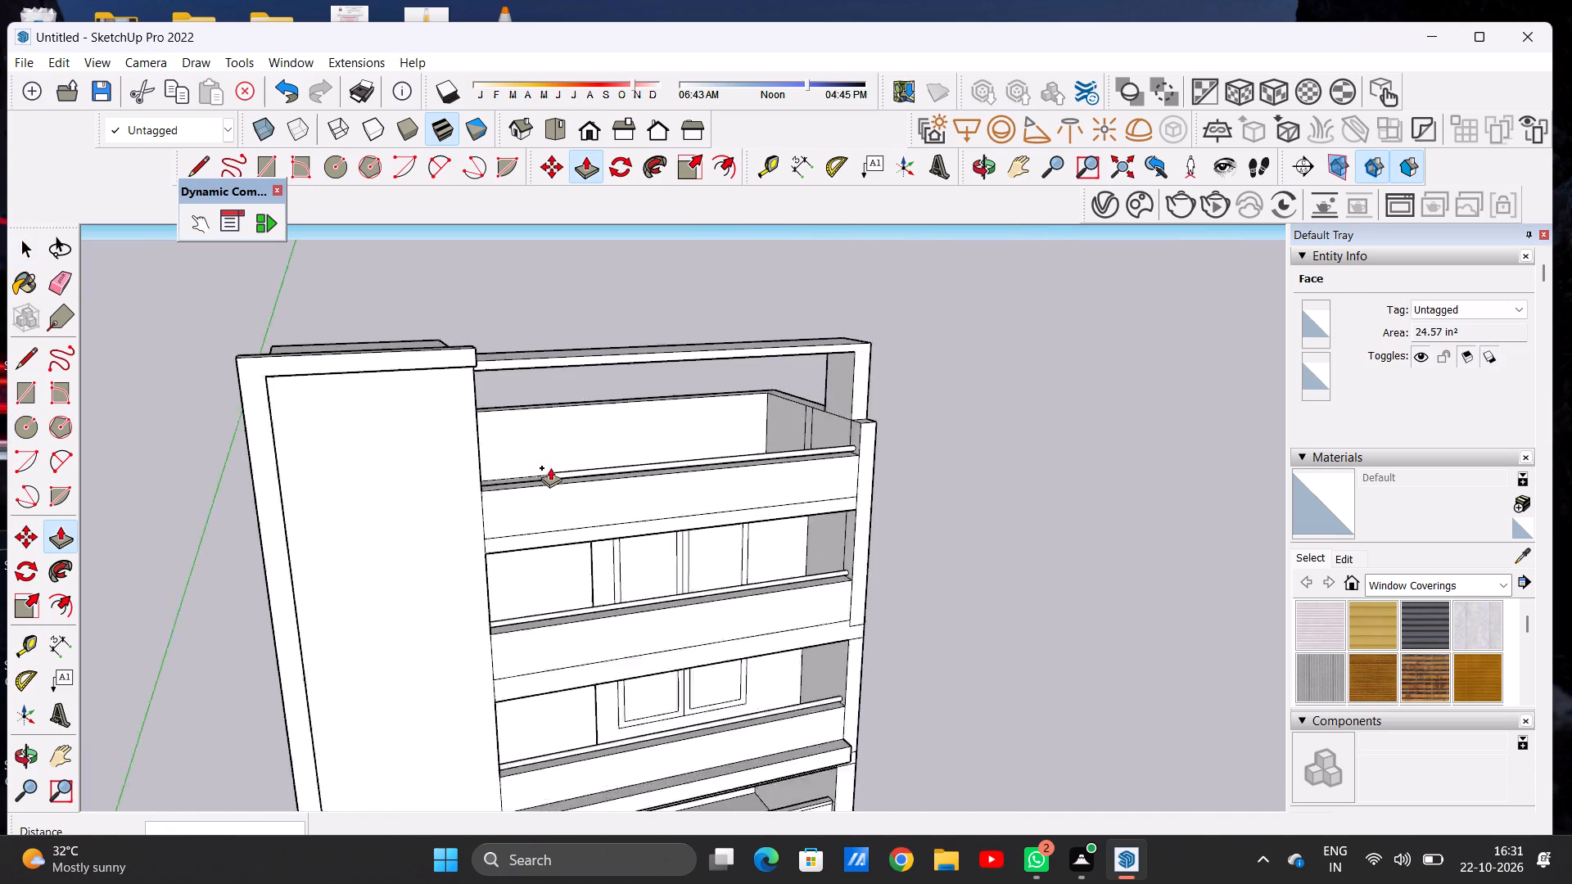
pyautogui.scroll(9, 550, 467)
pyautogui.moveTo(440, 475); pyautogui.dragTo(252, 423, button='middle')
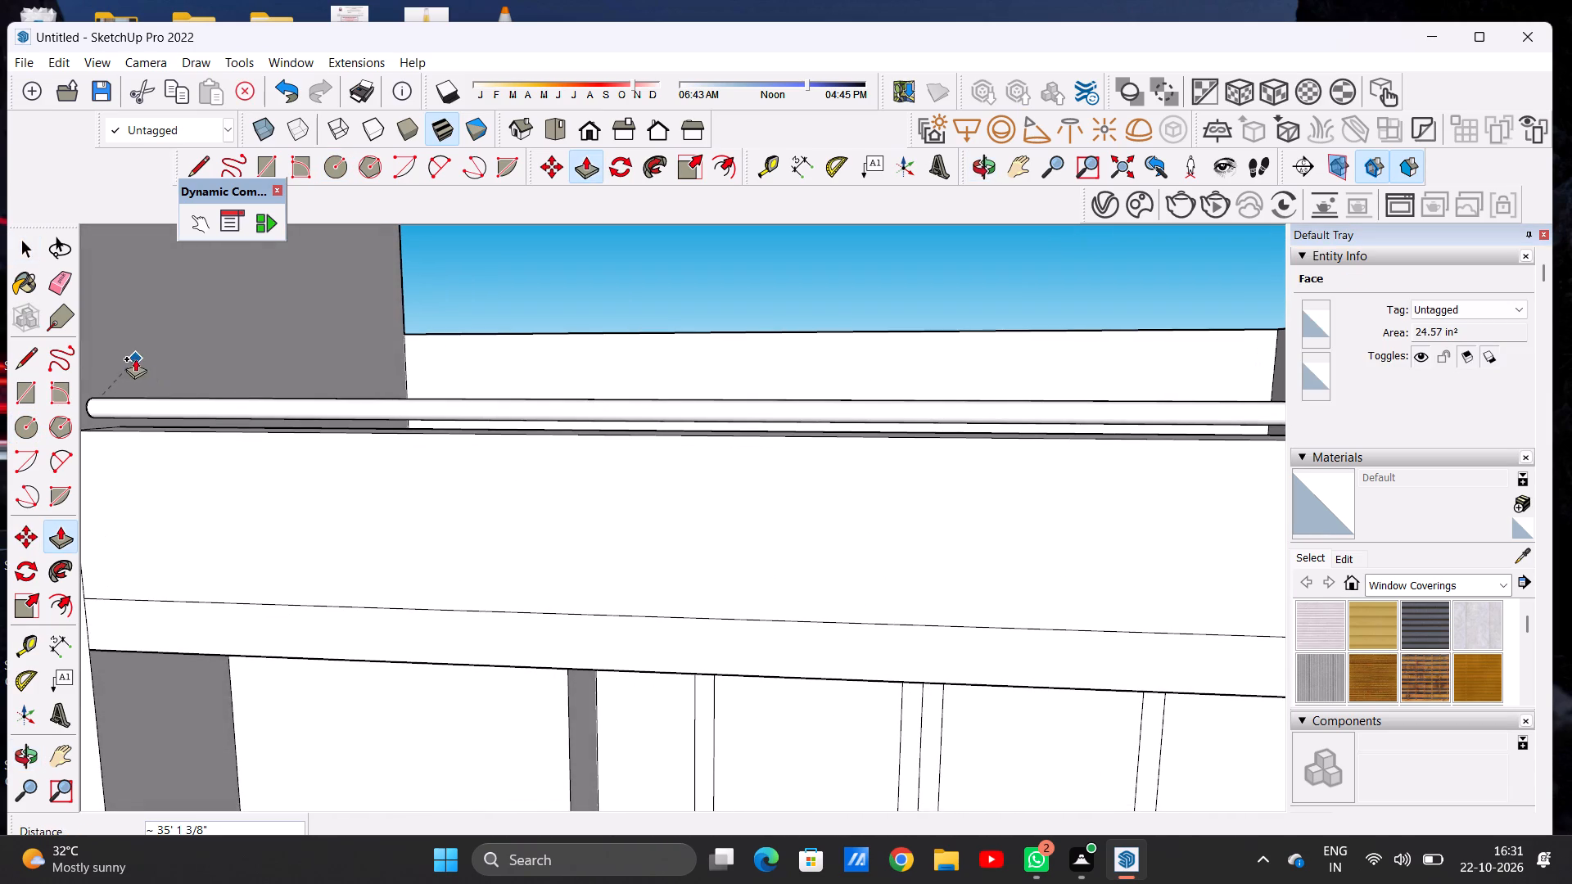
pyautogui.click(103, 333)
pyautogui.press('space')
# Examine the new roof terrace handrail along its length and where its ends meet the roof block and side parapet.
pyautogui.scroll(-7, 647, 575)
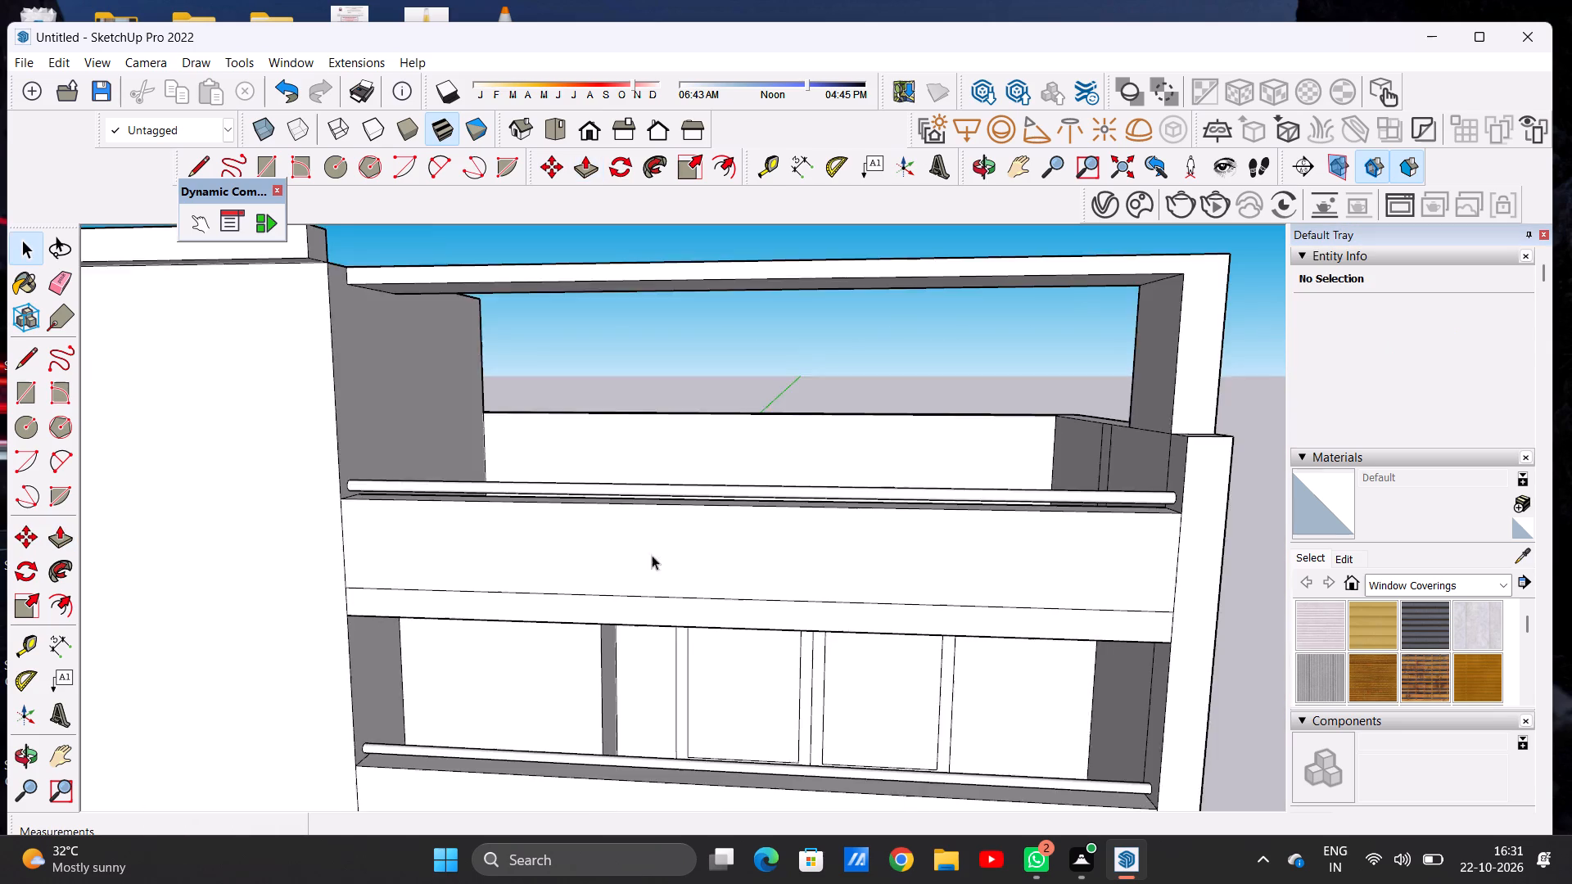
pyautogui.scroll(-19, 652, 555)
pyautogui.scroll(16, 635, 574)
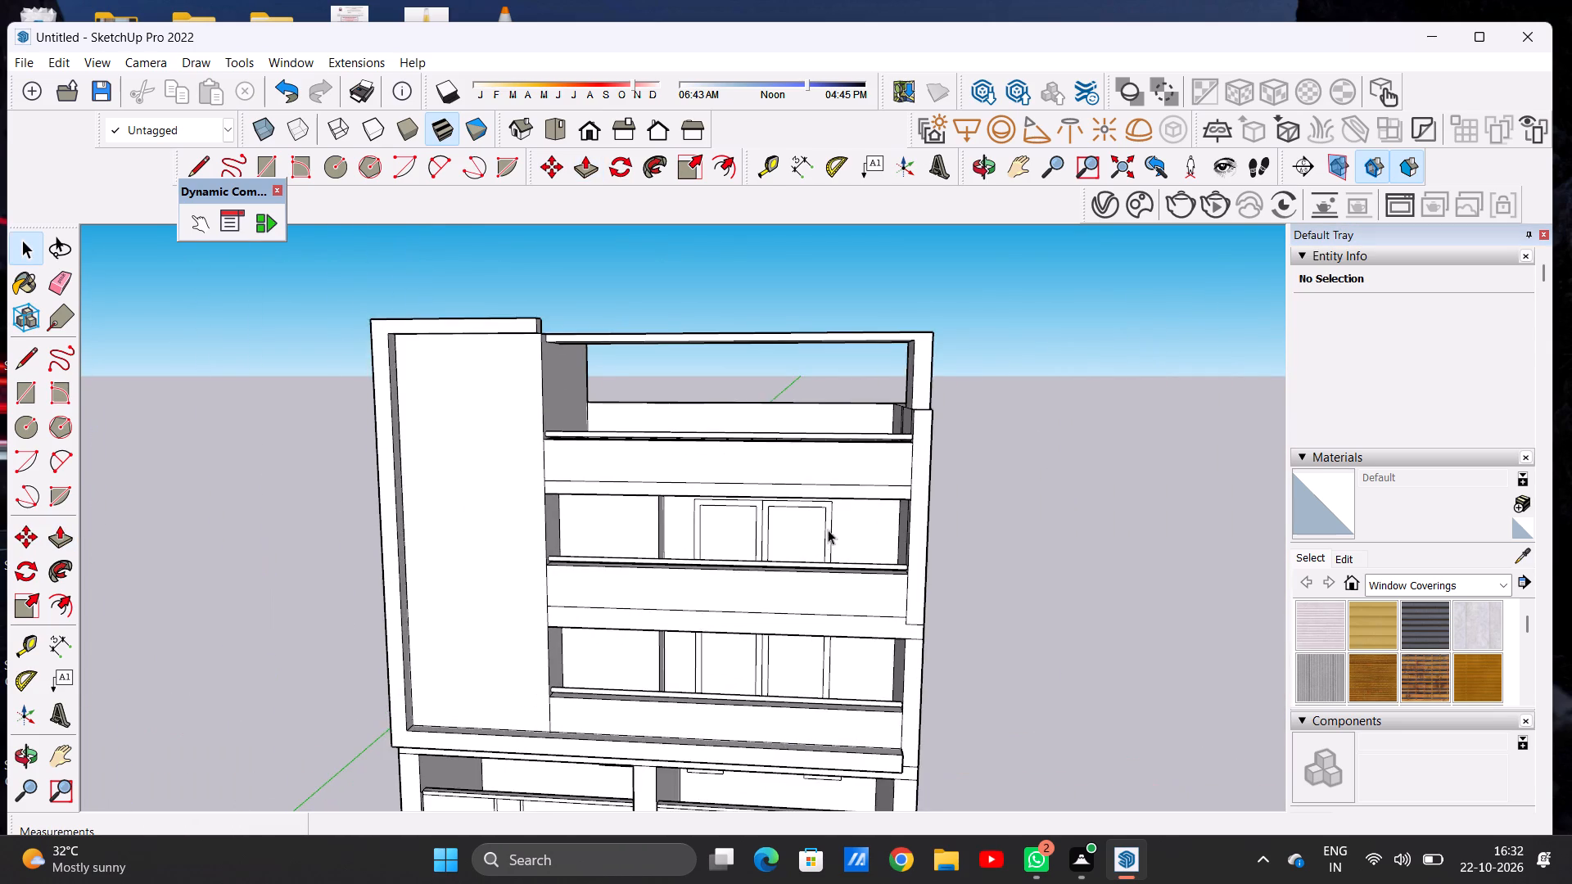
pyautogui.moveTo(826, 530); pyautogui.dragTo(657, 589, button='middle')
pyautogui.scroll(12, 576, 467)
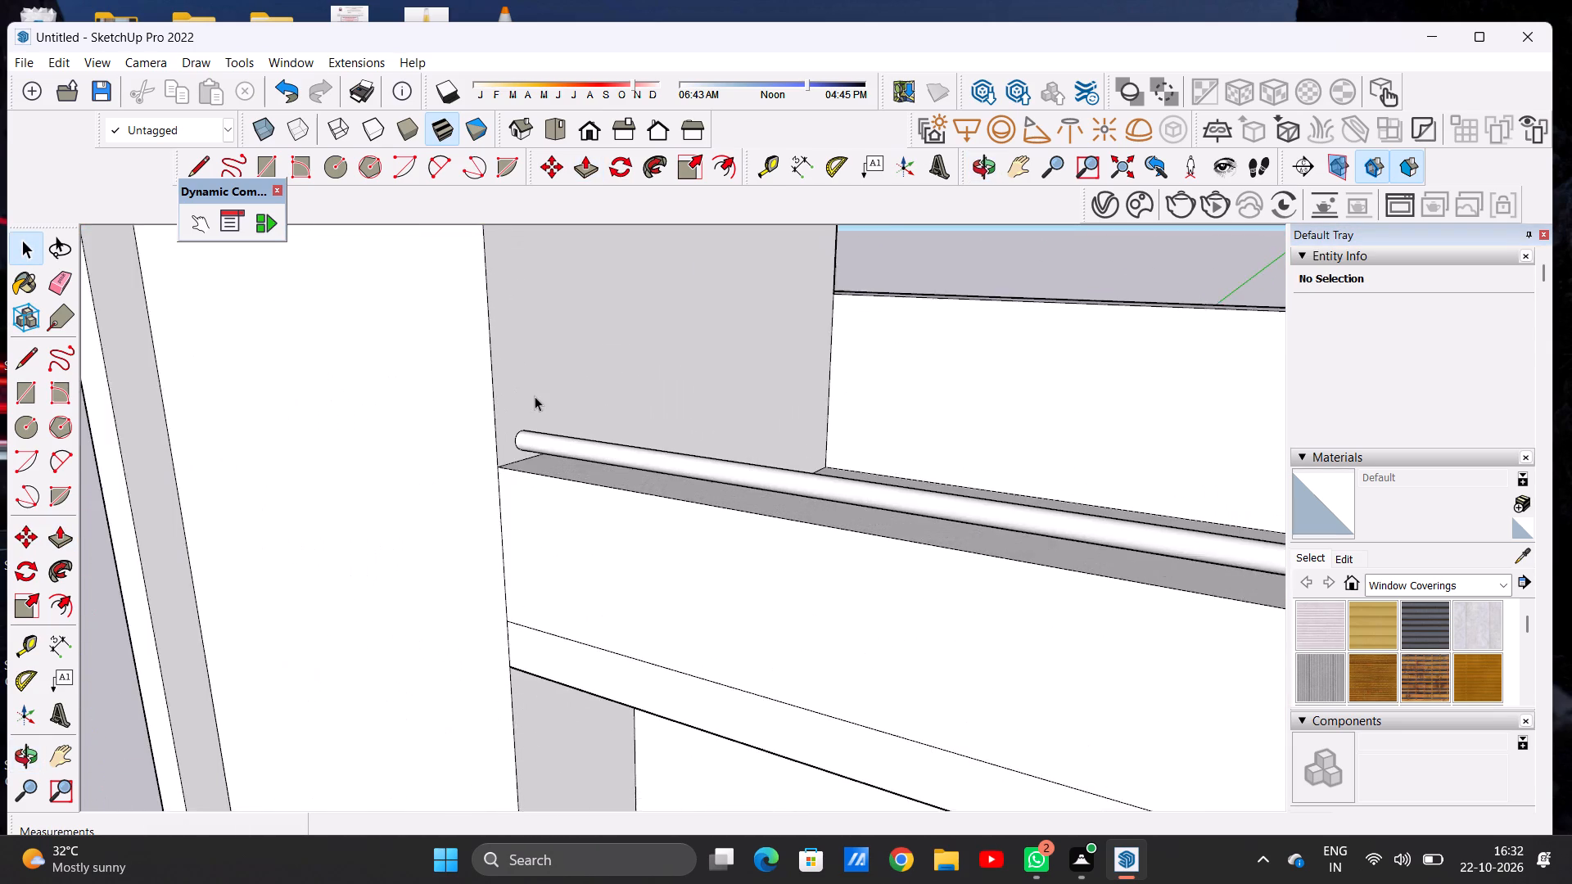
pyautogui.scroll(3, 535, 396)
pyautogui.scroll(-1, 535, 396)
pyautogui.scroll(5, 535, 396)
pyautogui.scroll(-20, 473, 584)
pyautogui.scroll(-11, 473, 584)
pyautogui.moveTo(728, 543); pyautogui.dragTo(753, 541, button='middle')
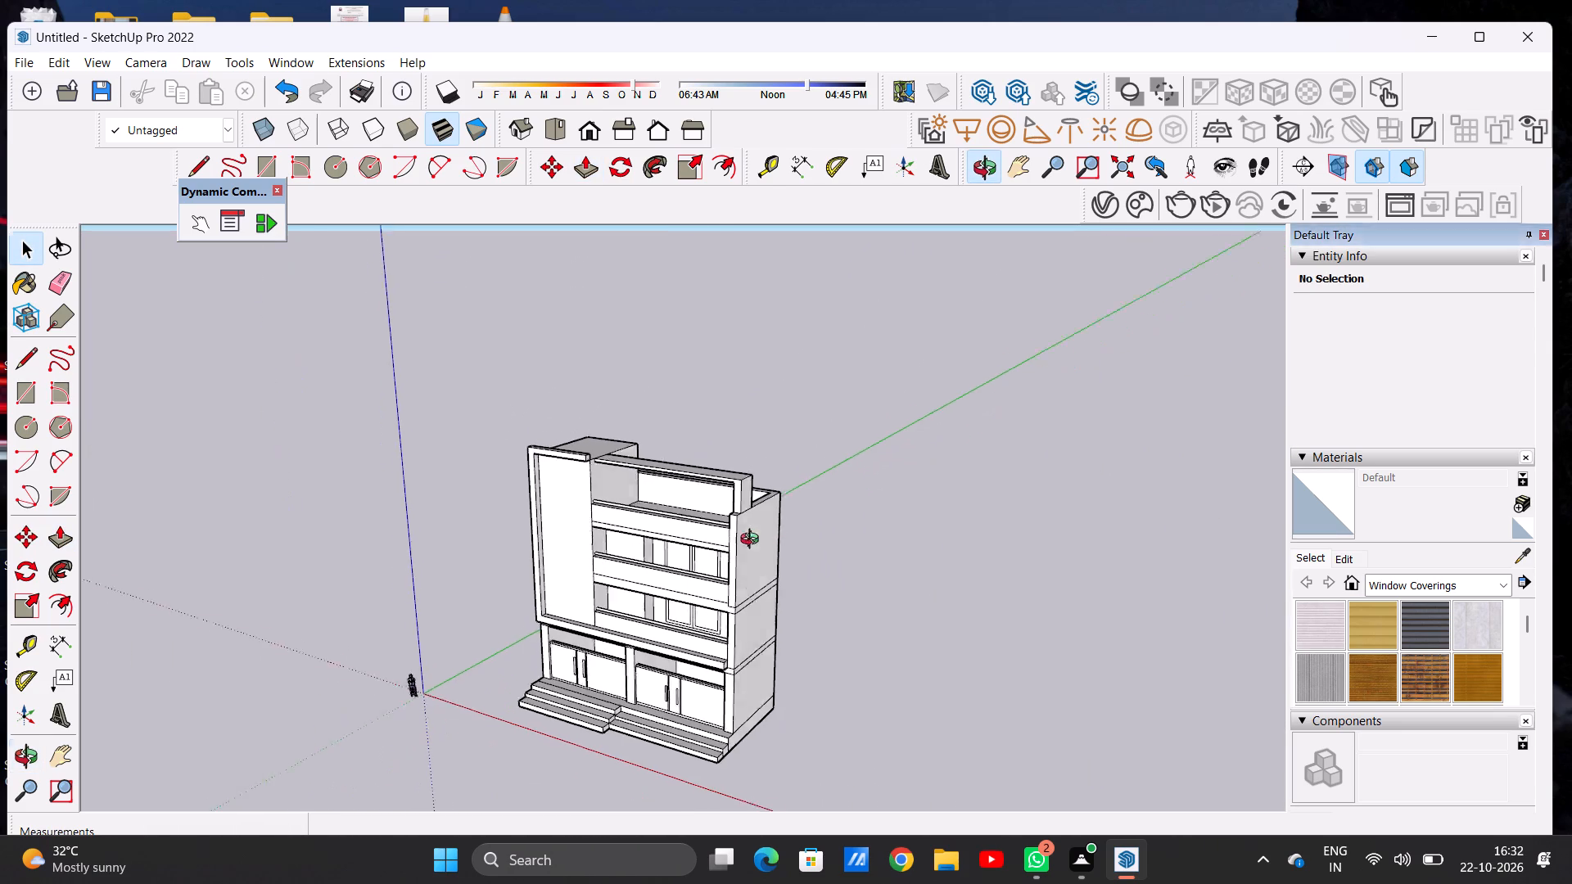
pyautogui.moveTo(753, 541); pyautogui.dragTo(800, 537, button='middle')
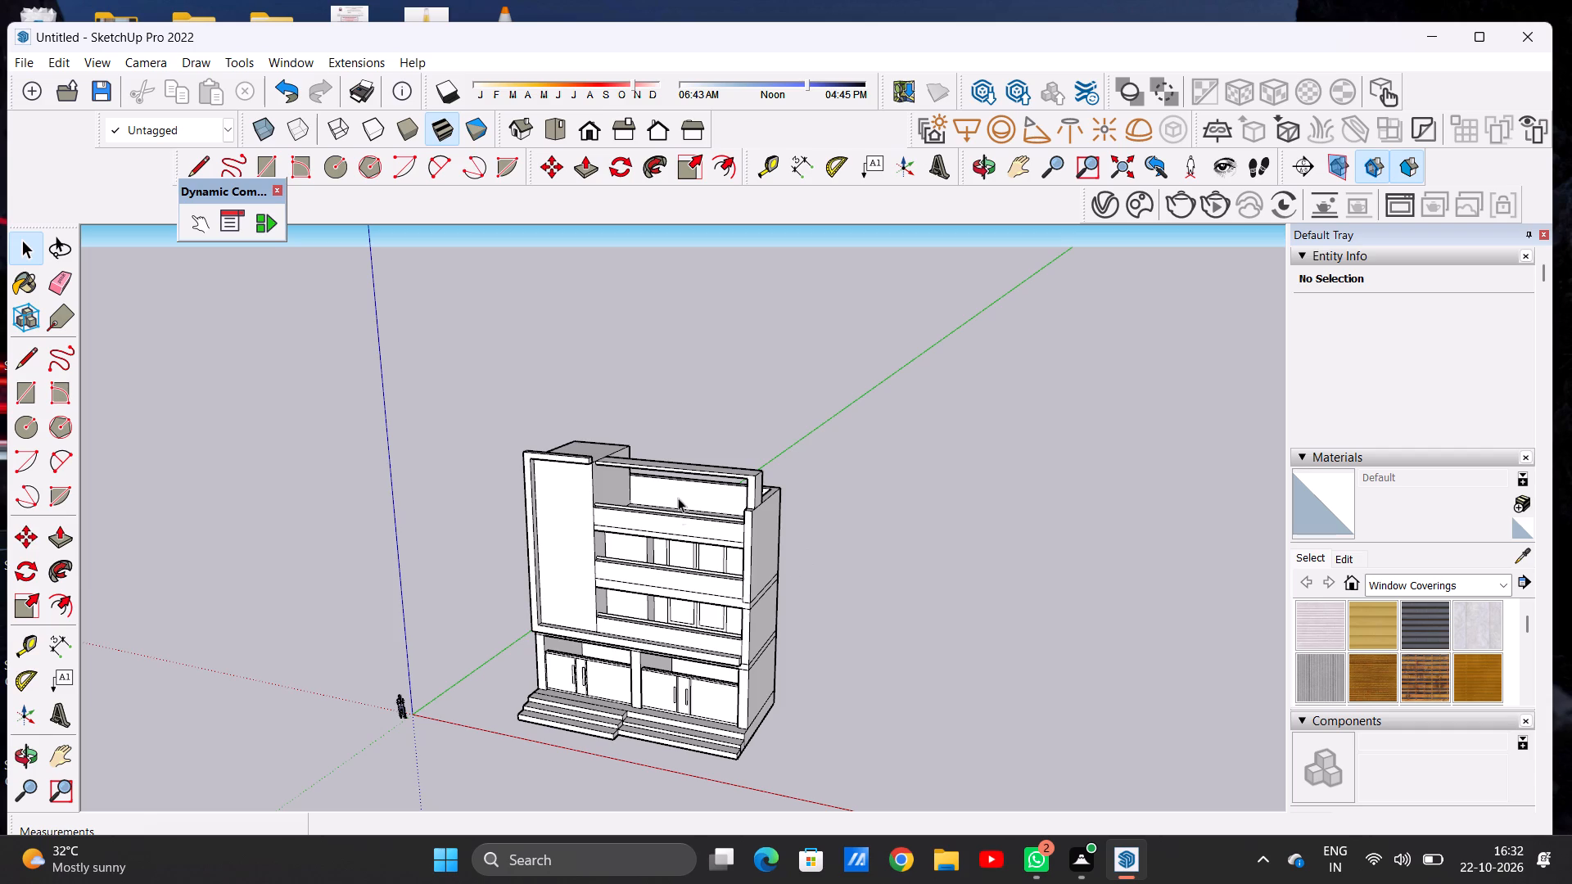
pyautogui.scroll(16, 670, 521)
pyautogui.scroll(-8, 662, 520)
pyautogui.moveTo(682, 512); pyautogui.dragTo(882, 492, button='middle')
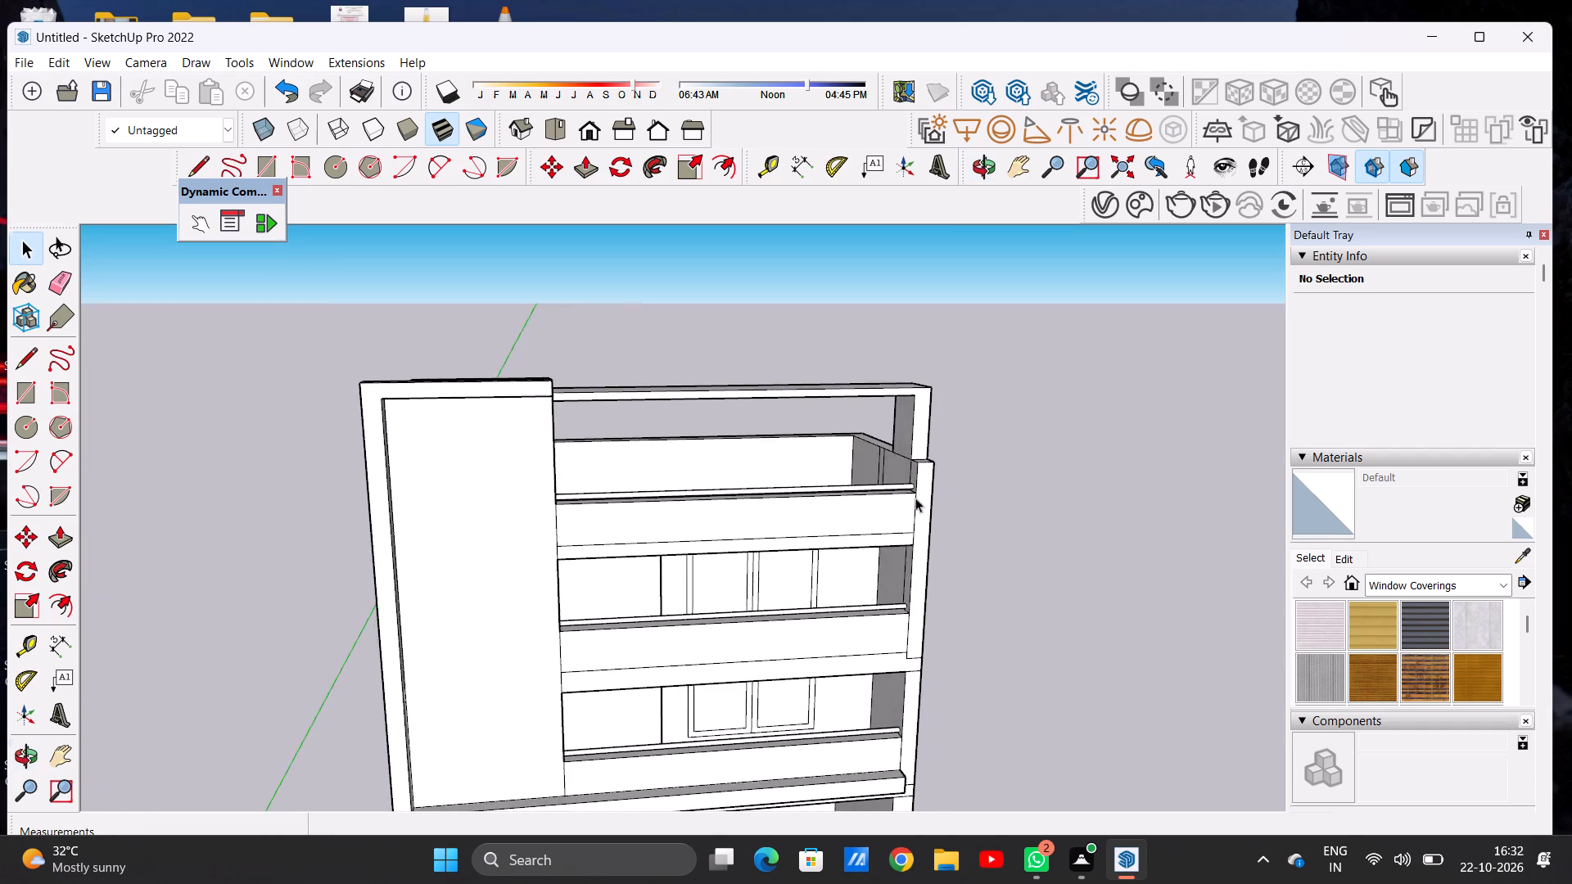
pyautogui.scroll(5, 921, 498)
pyautogui.scroll(-1, 921, 498)
pyautogui.scroll(20, 921, 498)
pyautogui.scroll(7, 921, 498)
pyautogui.moveTo(902, 465); pyautogui.dragTo(983, 452, button='middle')
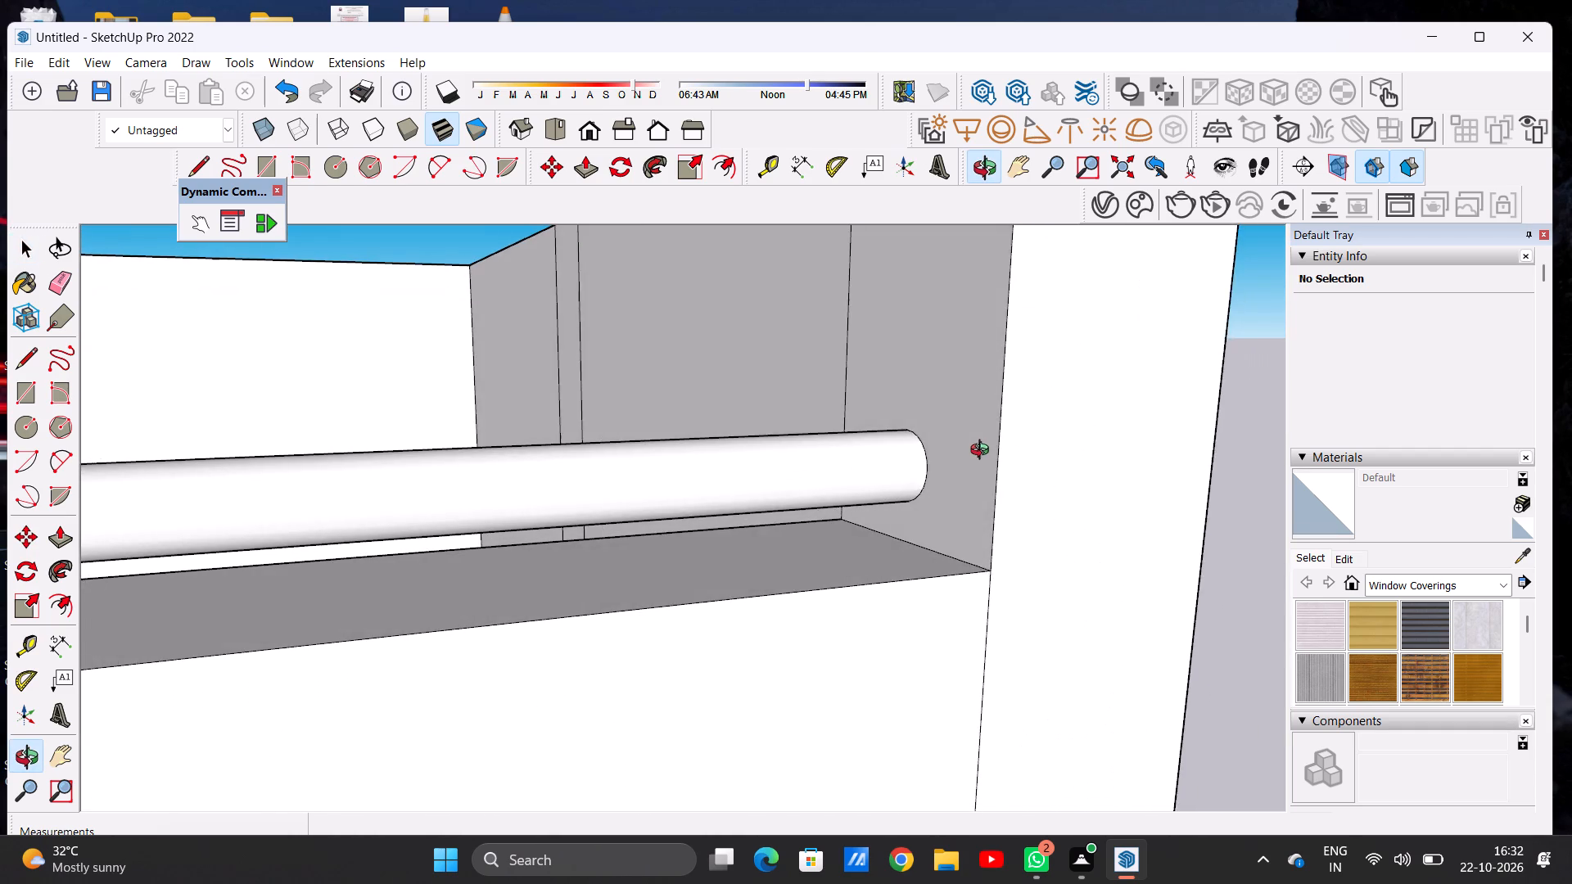
pyautogui.moveTo(983, 452); pyautogui.dragTo(764, 452, button='middle')
pyautogui.scroll(-20, 968, 453)
pyautogui.scroll(-17, 968, 453)
pyautogui.scroll(1, 998, 429)
pyautogui.scroll(-3, 998, 429)
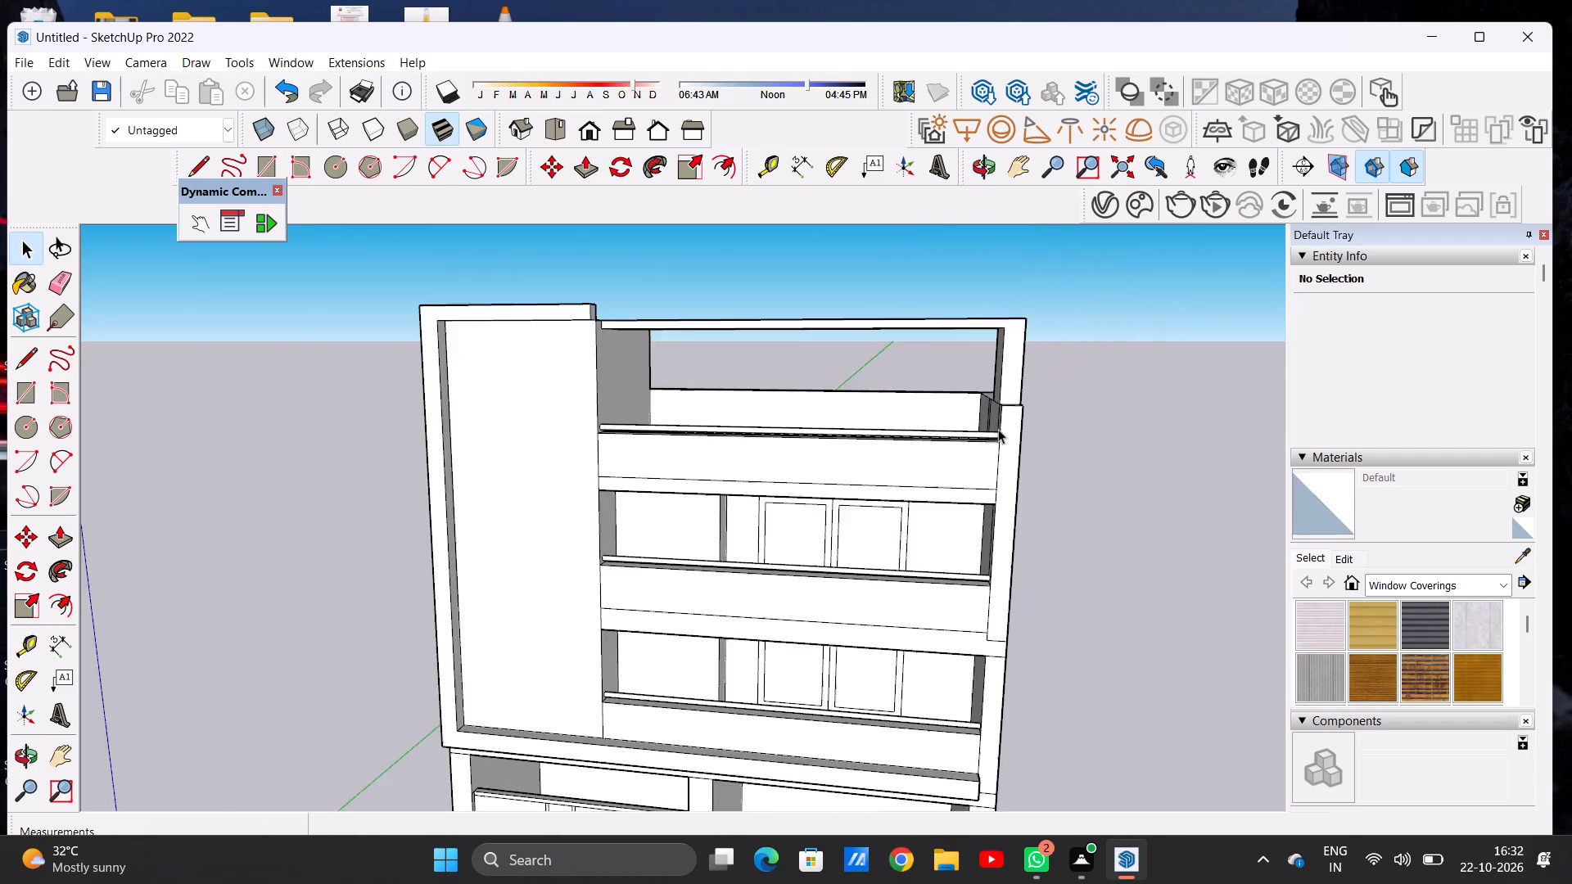
pyautogui.scroll(-4, 998, 429)
pyautogui.scroll(8, 874, 661)
# Examine the facade from below and the front, including the top beam's underside and the terrace opening behind the handrail.
pyautogui.moveTo(800, 597); pyautogui.dragTo(477, 485, button='middle')
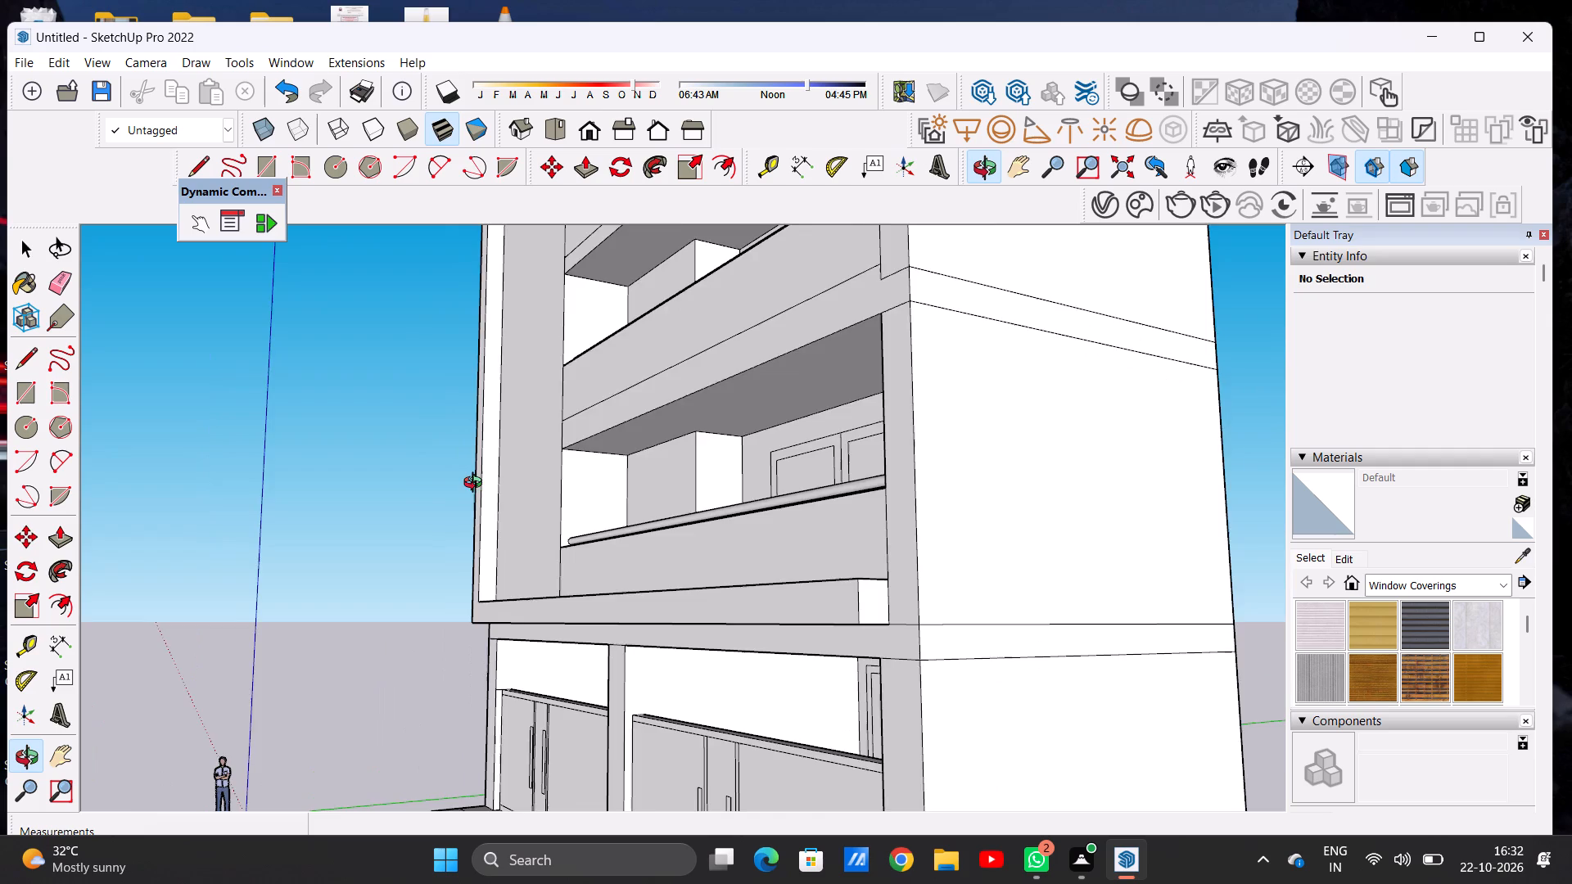
pyautogui.moveTo(477, 485); pyautogui.dragTo(753, 512, button='middle')
pyautogui.scroll(-14, 755, 512)
pyautogui.scroll(7, 749, 417)
pyautogui.moveTo(711, 404); pyautogui.dragTo(824, 471, button='middle')
pyautogui.scroll(7, 849, 323)
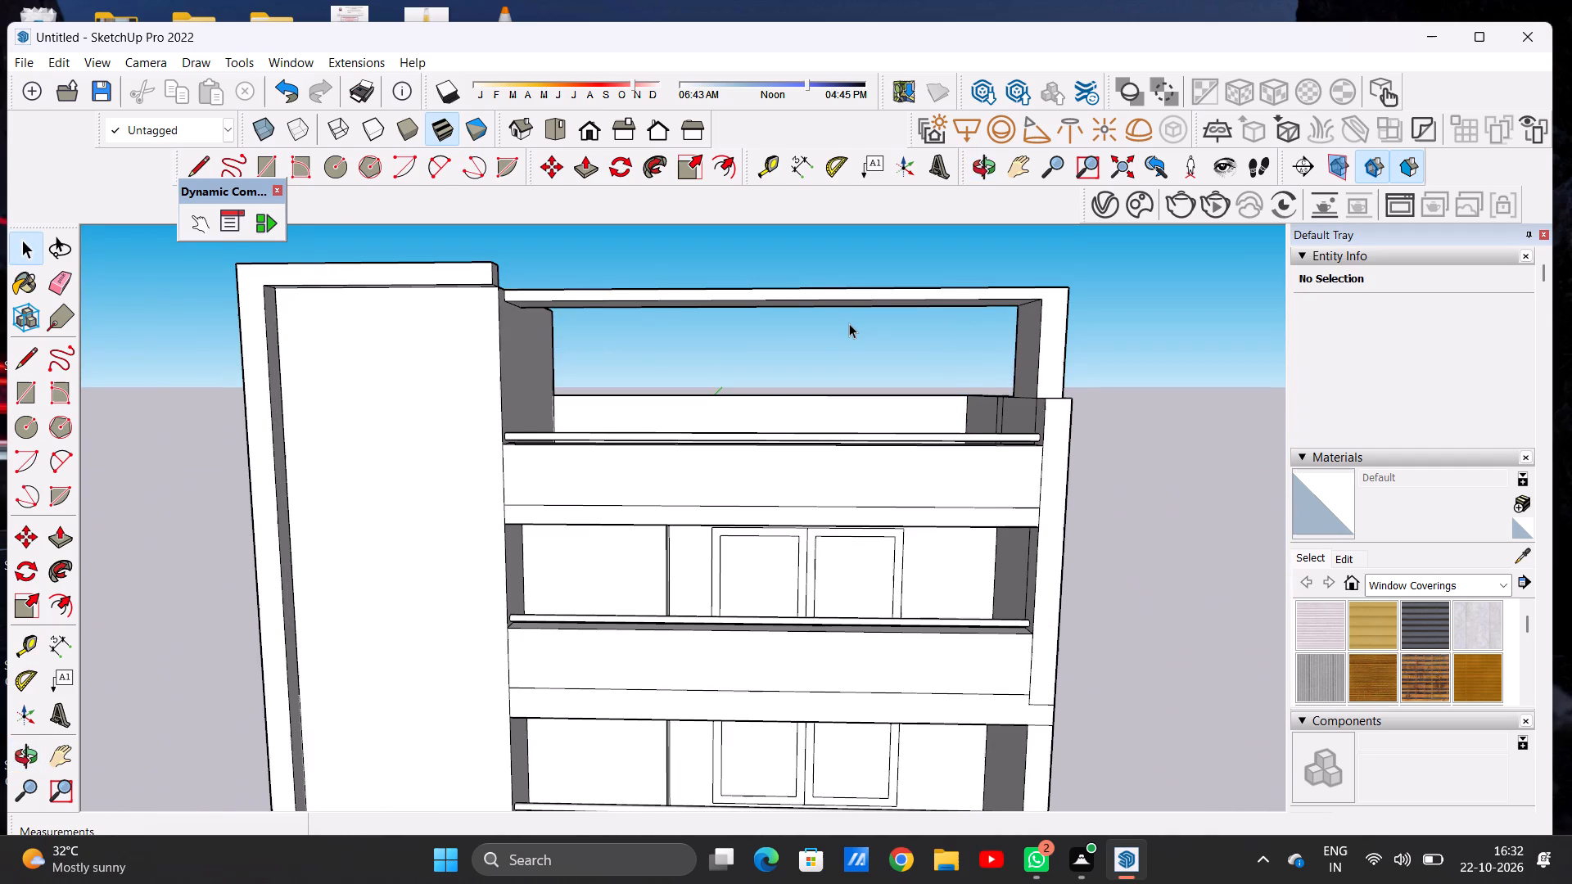
pyautogui.scroll(-4, 850, 323)
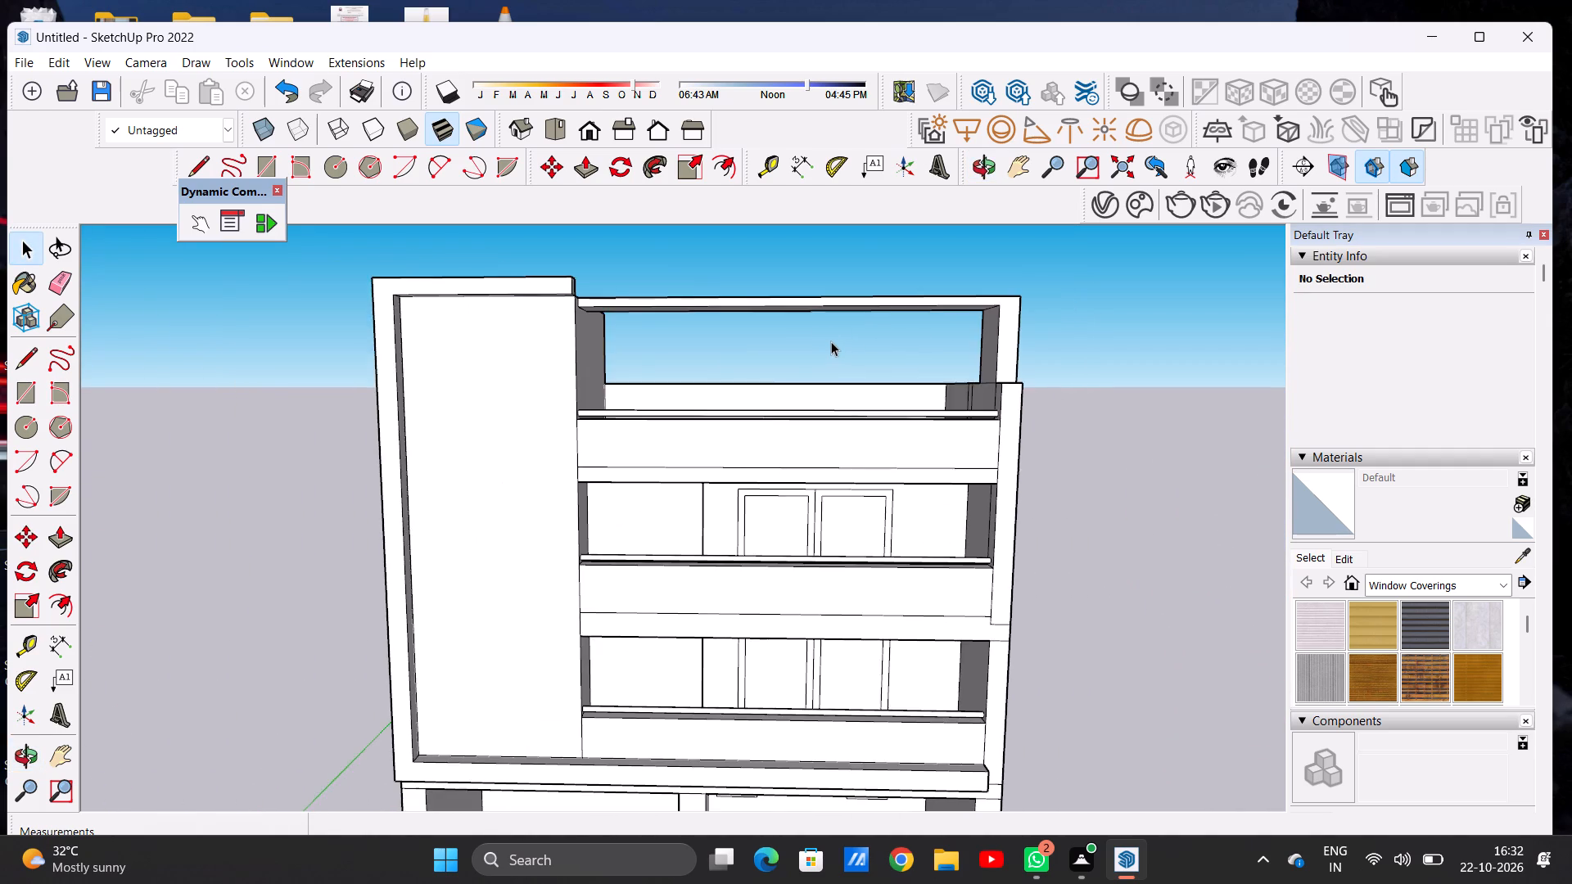
pyautogui.moveTo(831, 341); pyautogui.dragTo(815, 217, button='middle')
pyautogui.scroll(7, 748, 273)
pyautogui.scroll(6, 684, 312)
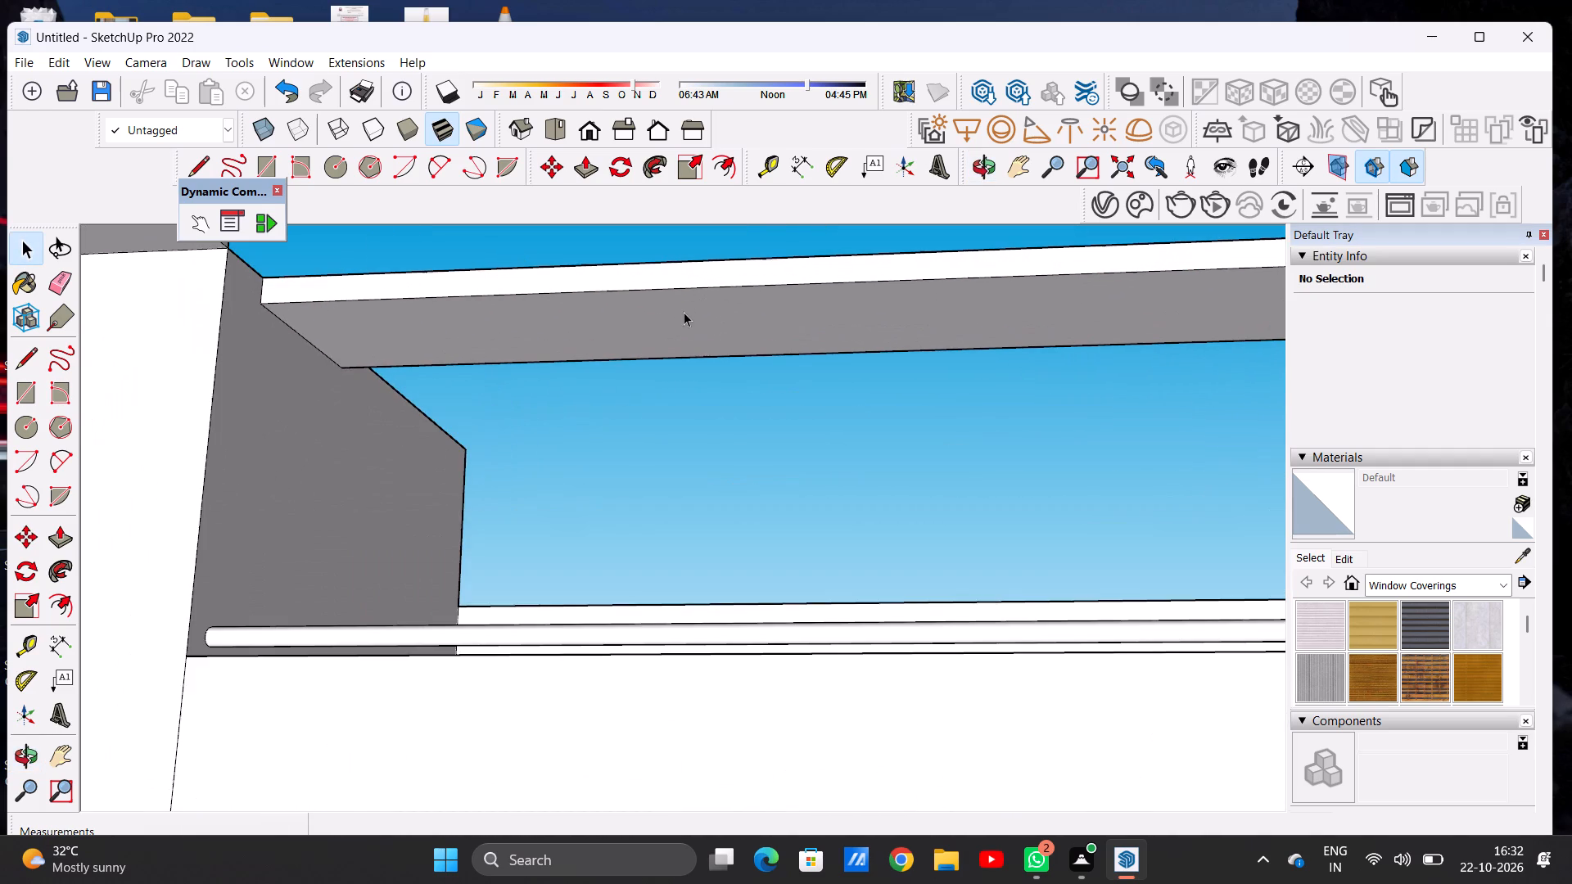
pyautogui.moveTo(647, 325); pyautogui.dragTo(690, 478, button='middle')
pyautogui.scroll(1, 690, 478)
pyautogui.scroll(-6, 665, 404)
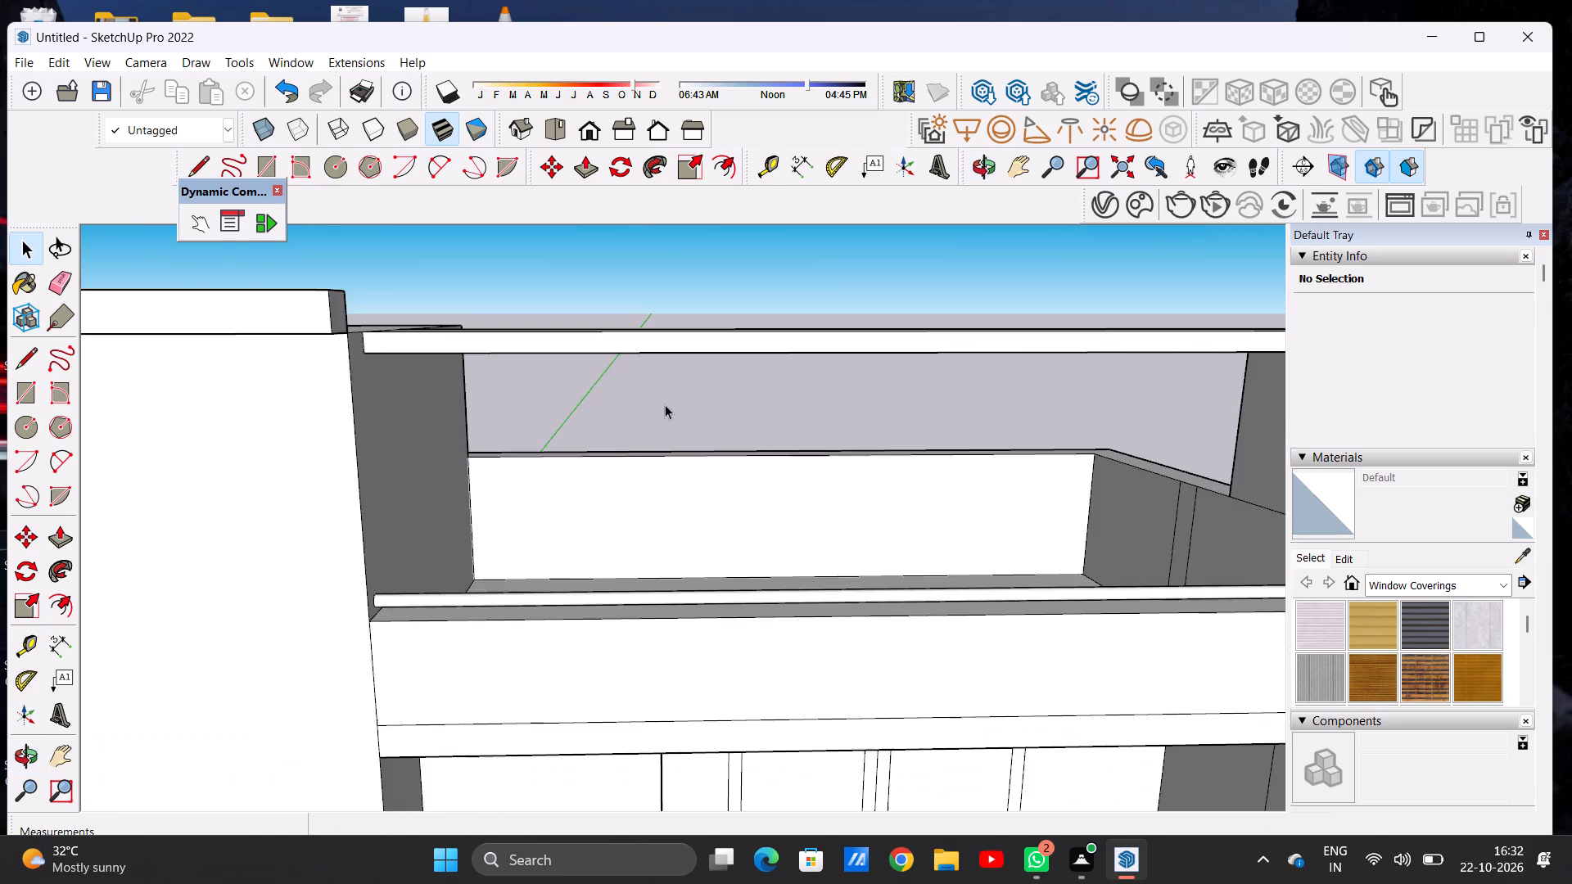
pyautogui.scroll(-5, 665, 404)
pyautogui.scroll(1, 690, 408)
pyautogui.scroll(-15, 690, 408)
pyautogui.scroll(6, 569, 498)
pyautogui.scroll(-11, 477, 467)
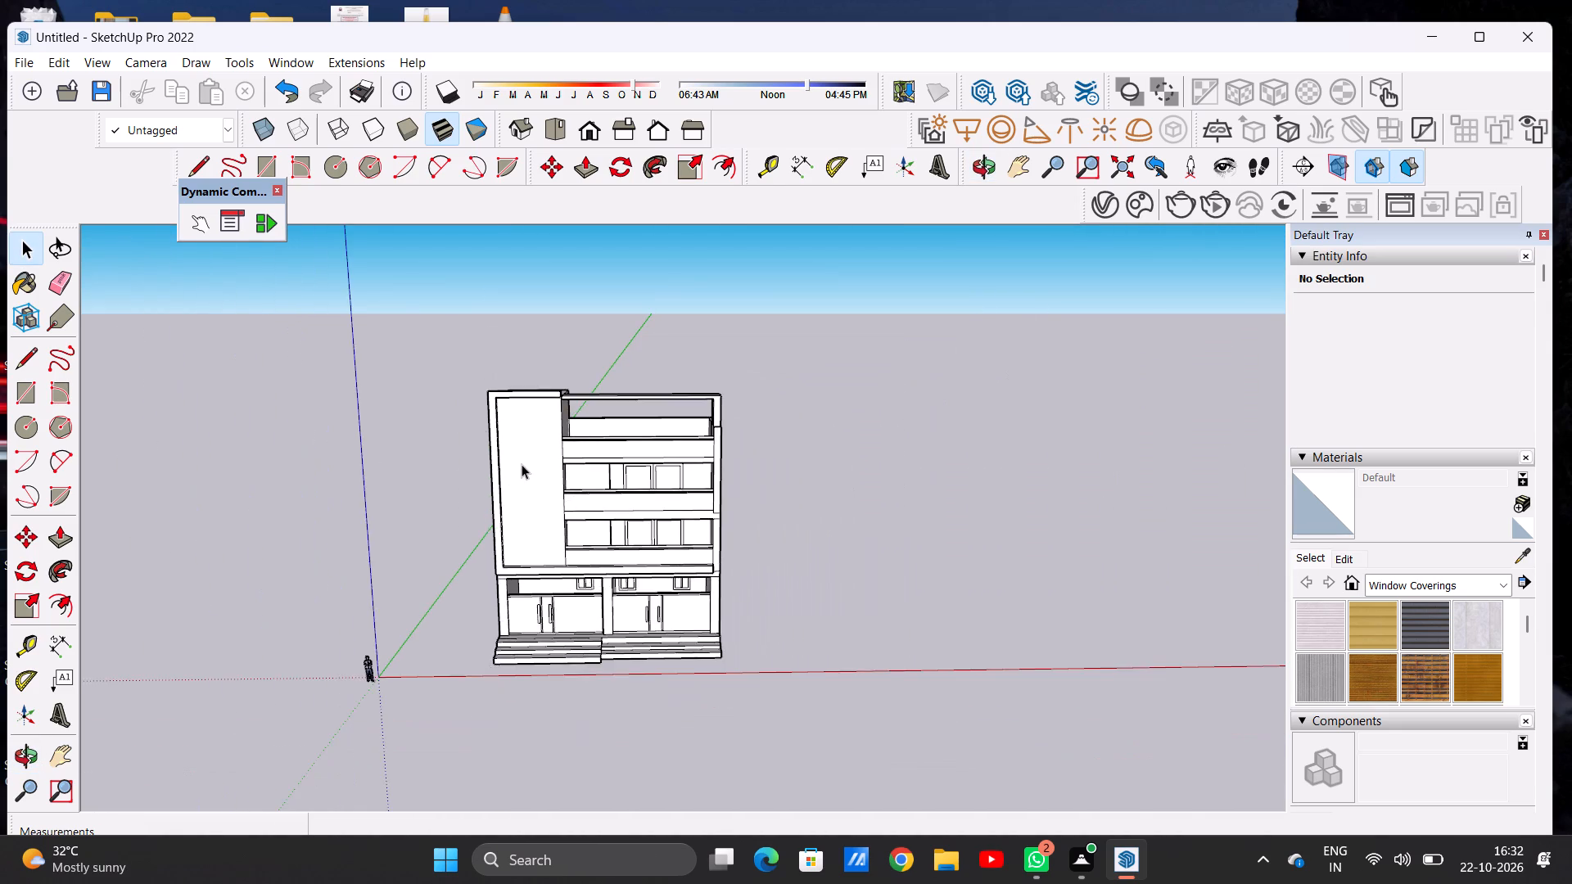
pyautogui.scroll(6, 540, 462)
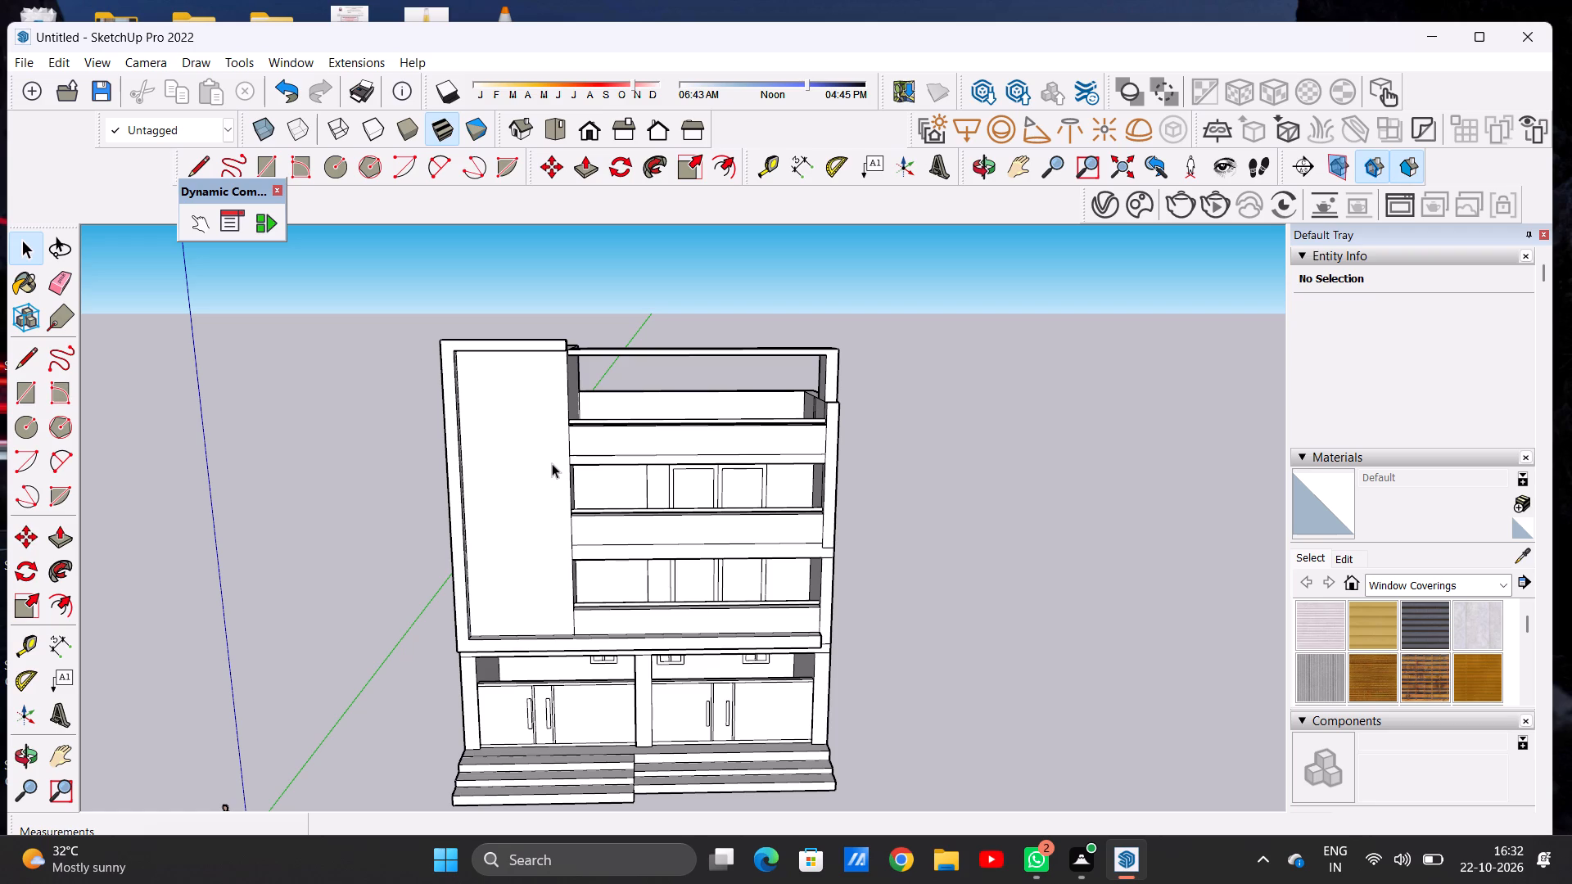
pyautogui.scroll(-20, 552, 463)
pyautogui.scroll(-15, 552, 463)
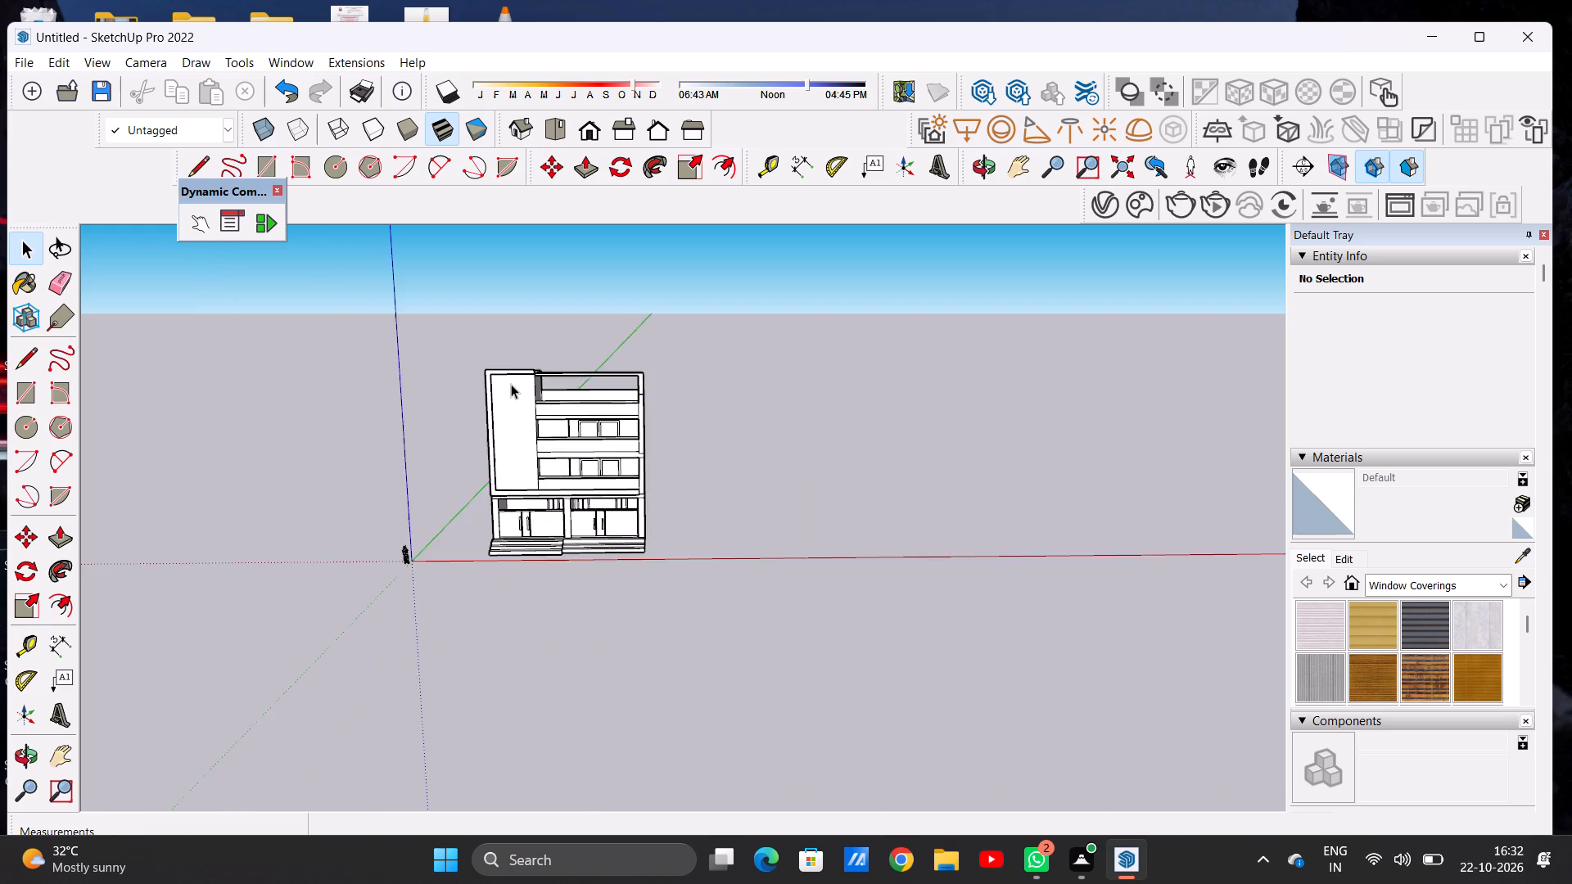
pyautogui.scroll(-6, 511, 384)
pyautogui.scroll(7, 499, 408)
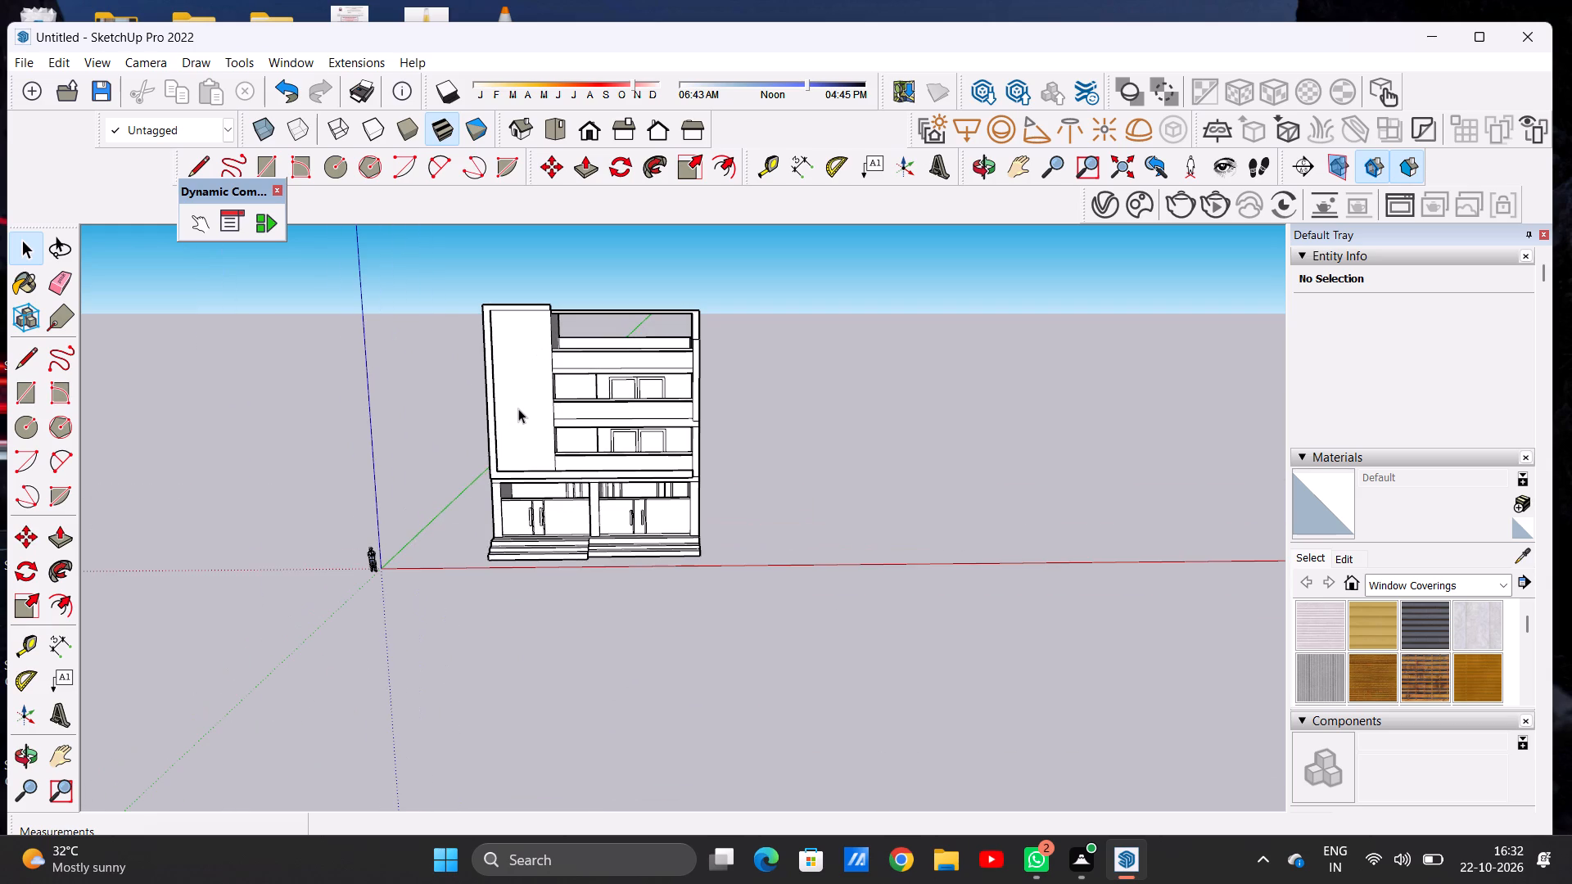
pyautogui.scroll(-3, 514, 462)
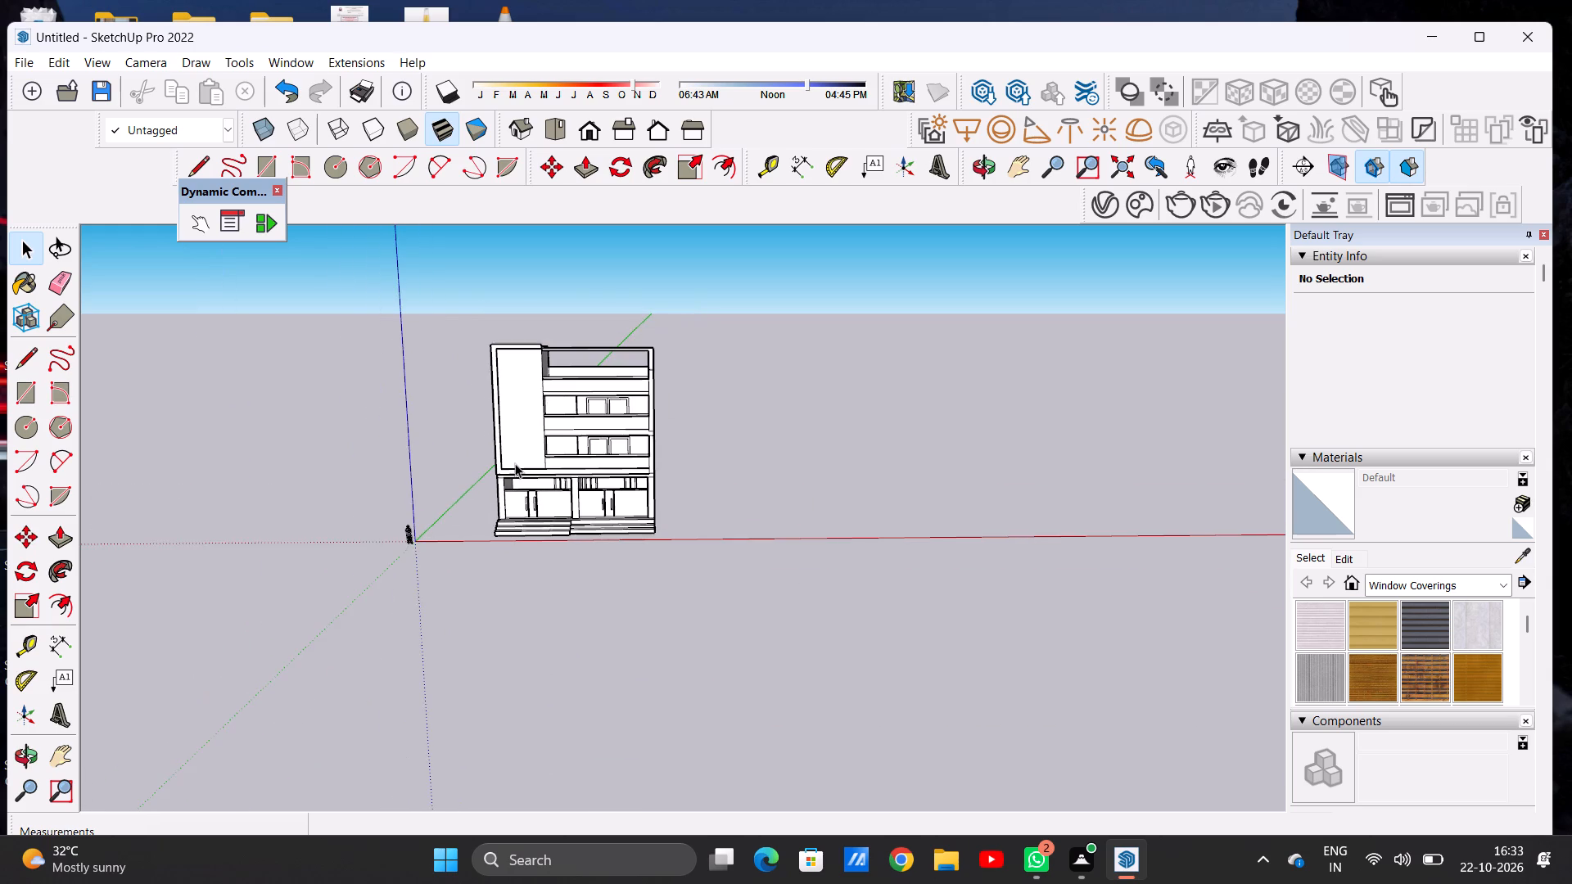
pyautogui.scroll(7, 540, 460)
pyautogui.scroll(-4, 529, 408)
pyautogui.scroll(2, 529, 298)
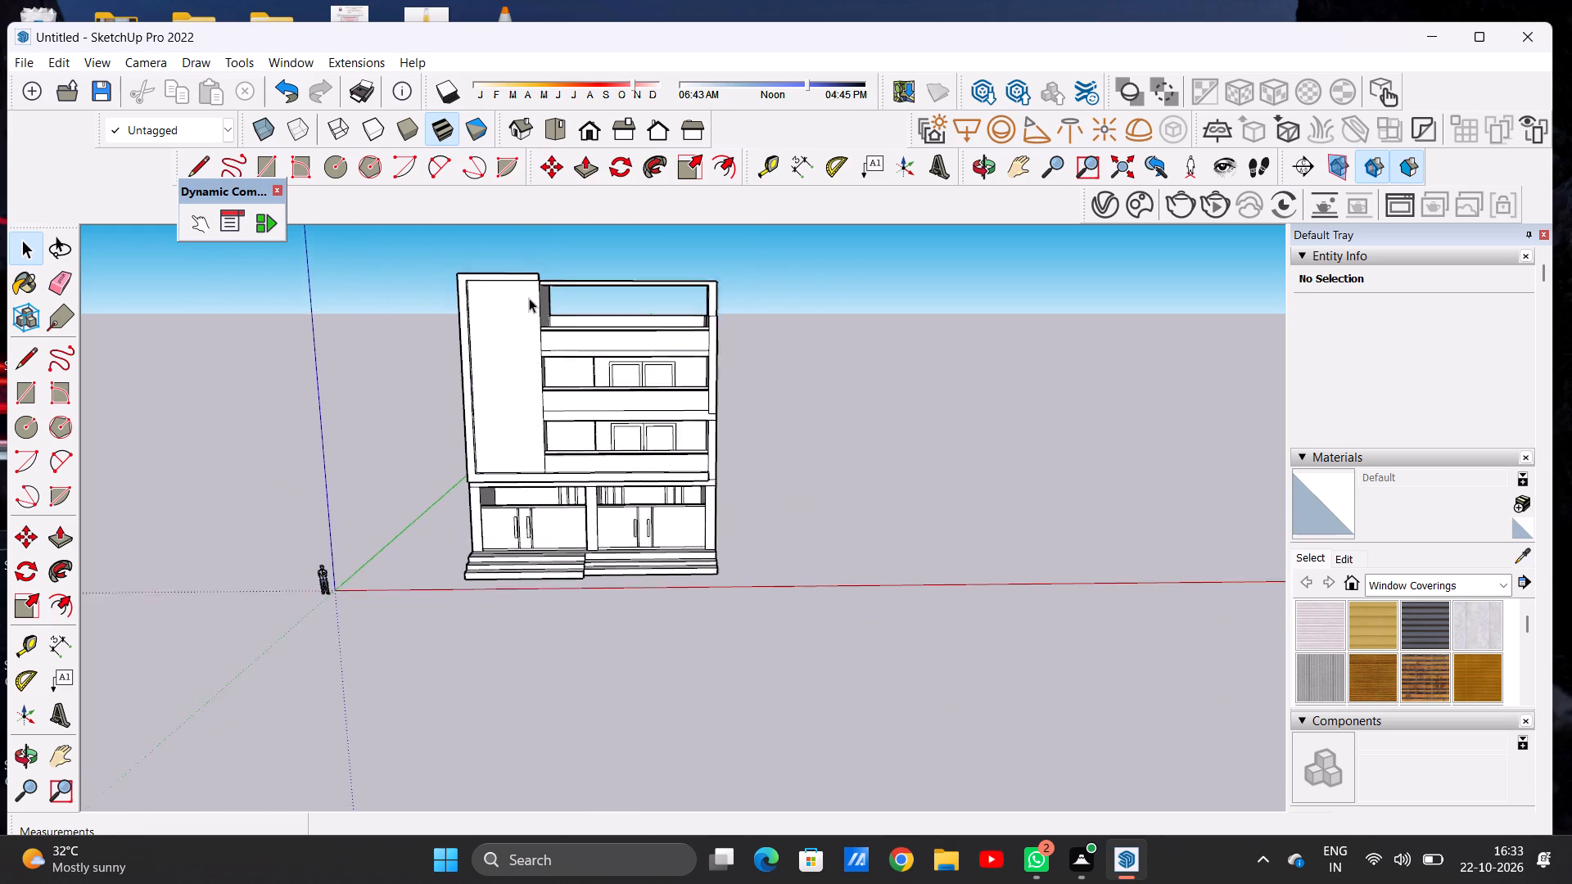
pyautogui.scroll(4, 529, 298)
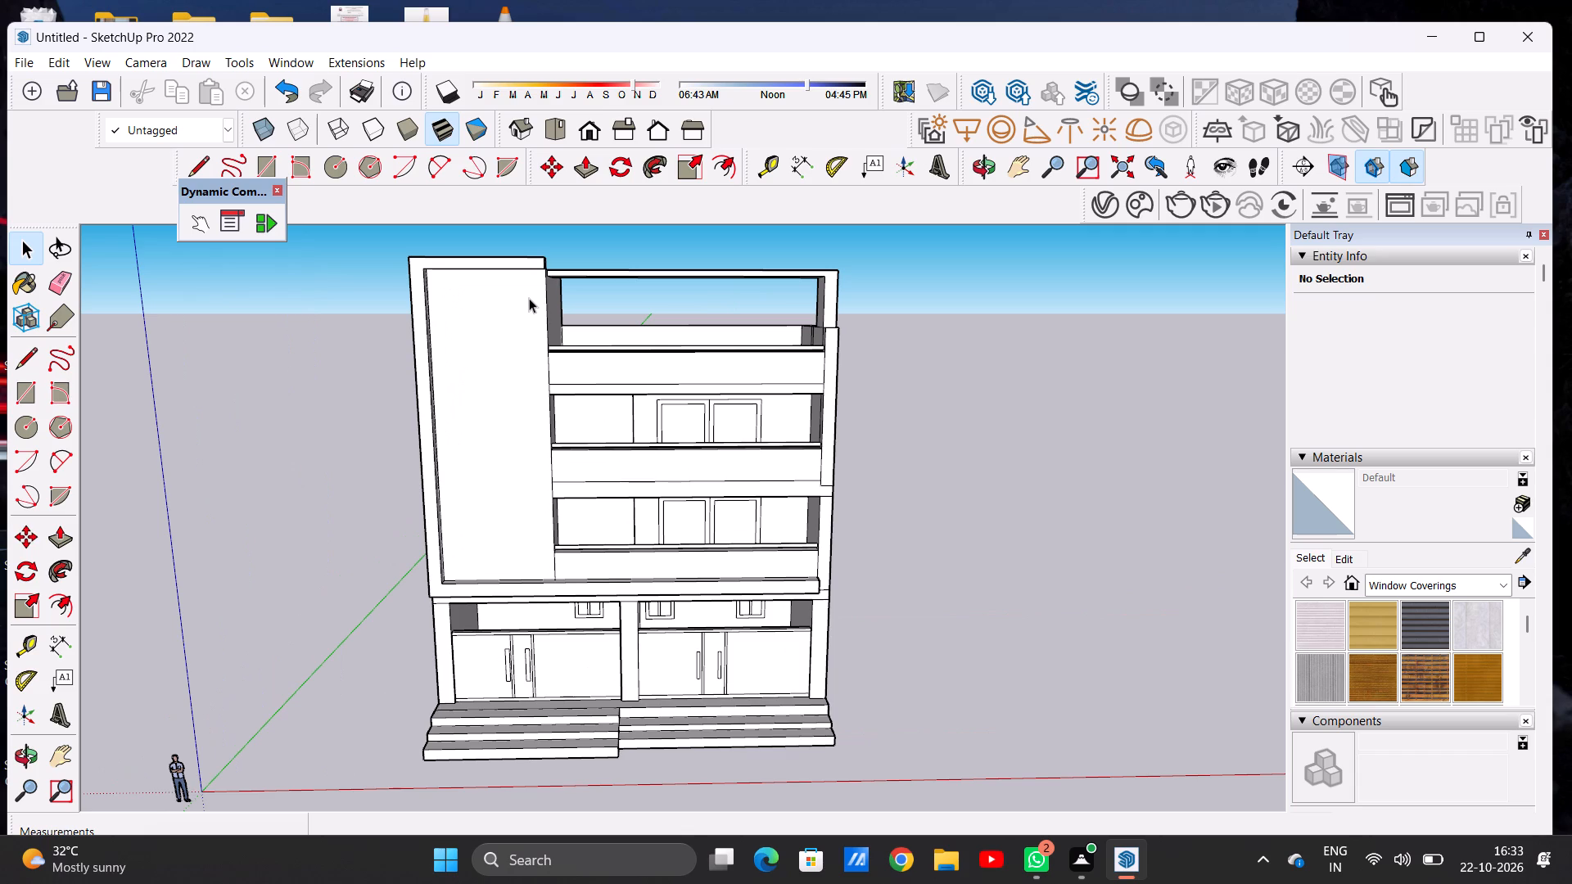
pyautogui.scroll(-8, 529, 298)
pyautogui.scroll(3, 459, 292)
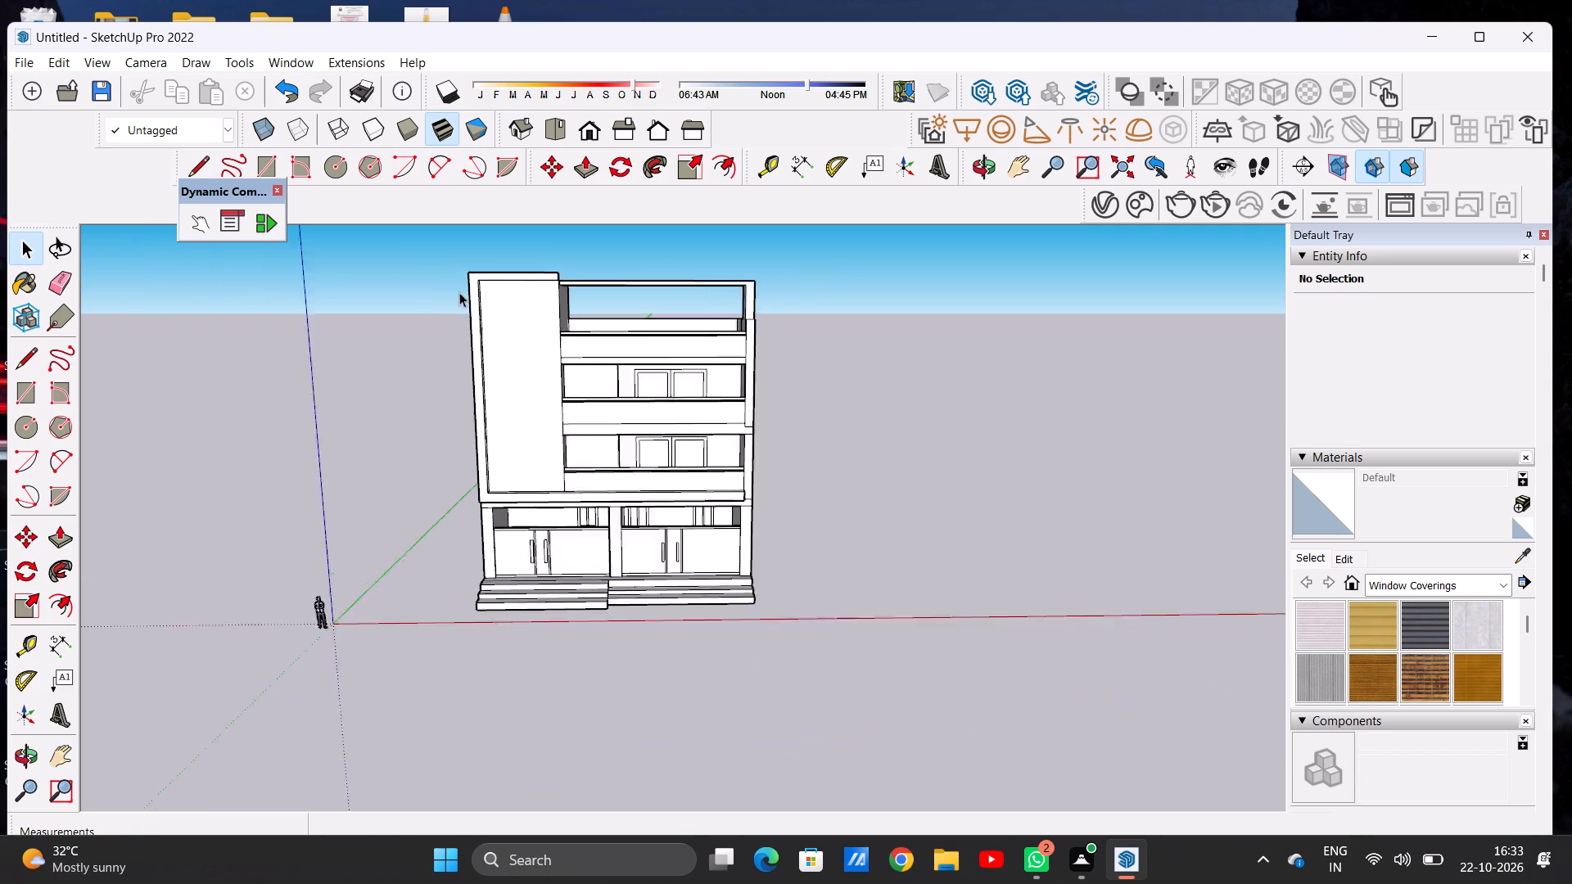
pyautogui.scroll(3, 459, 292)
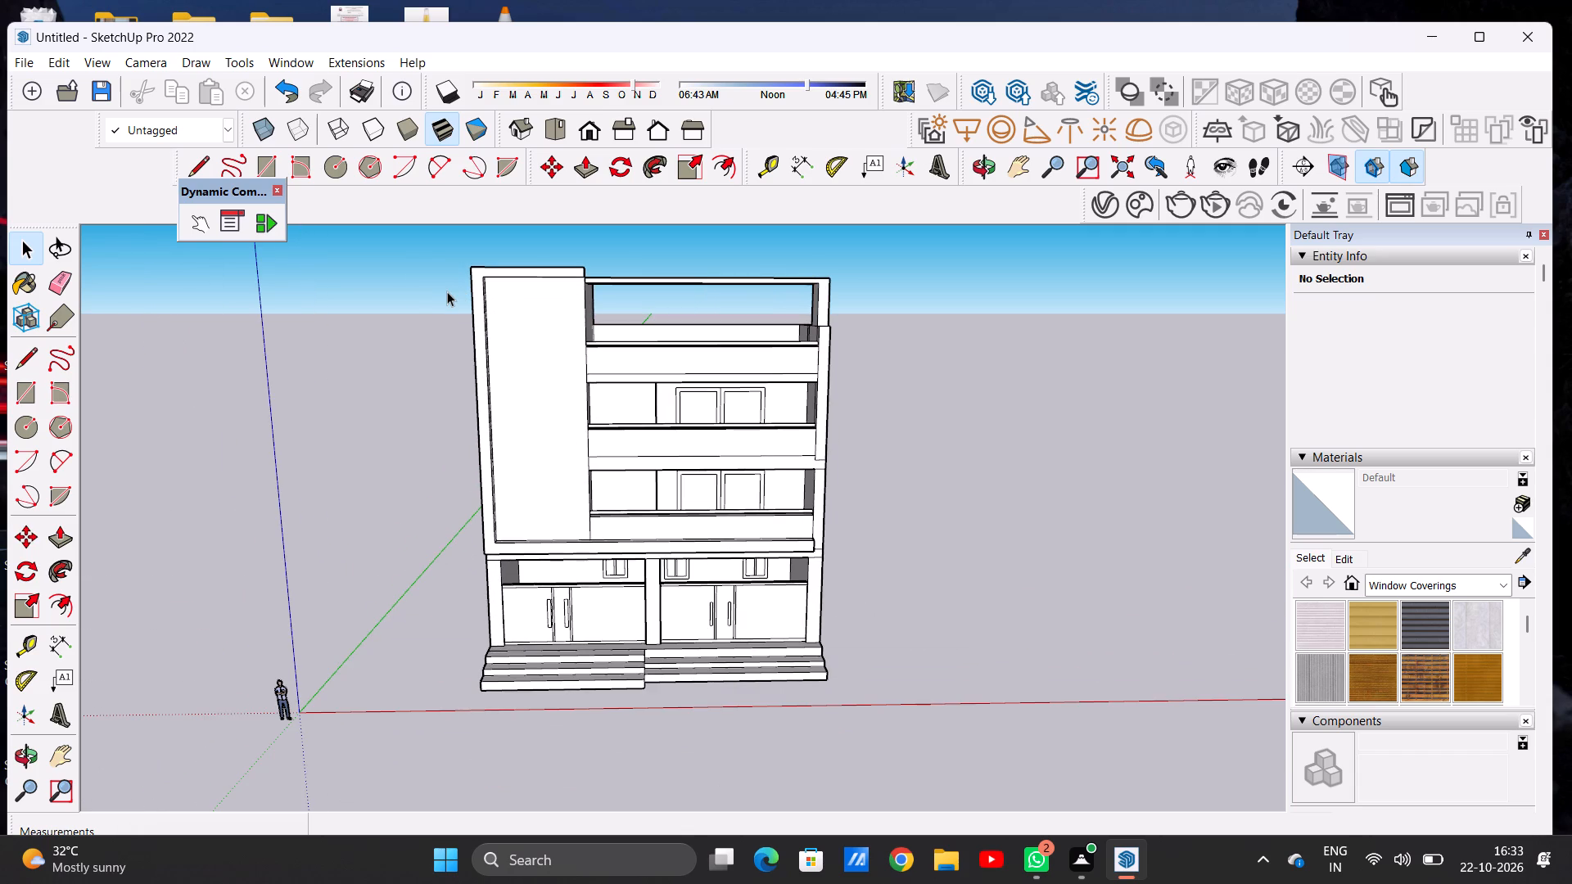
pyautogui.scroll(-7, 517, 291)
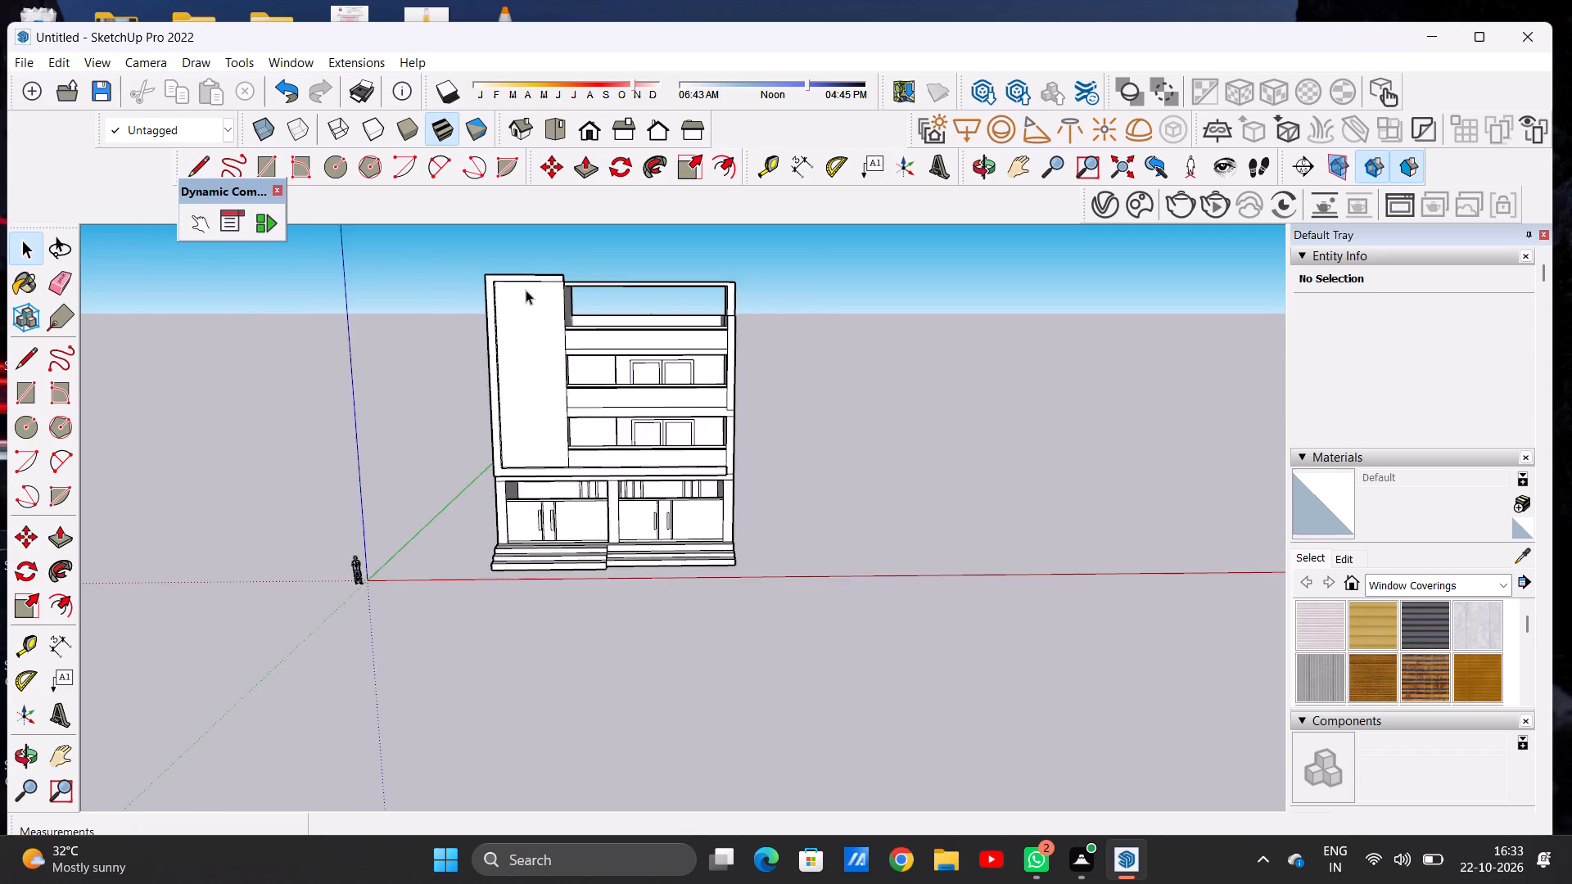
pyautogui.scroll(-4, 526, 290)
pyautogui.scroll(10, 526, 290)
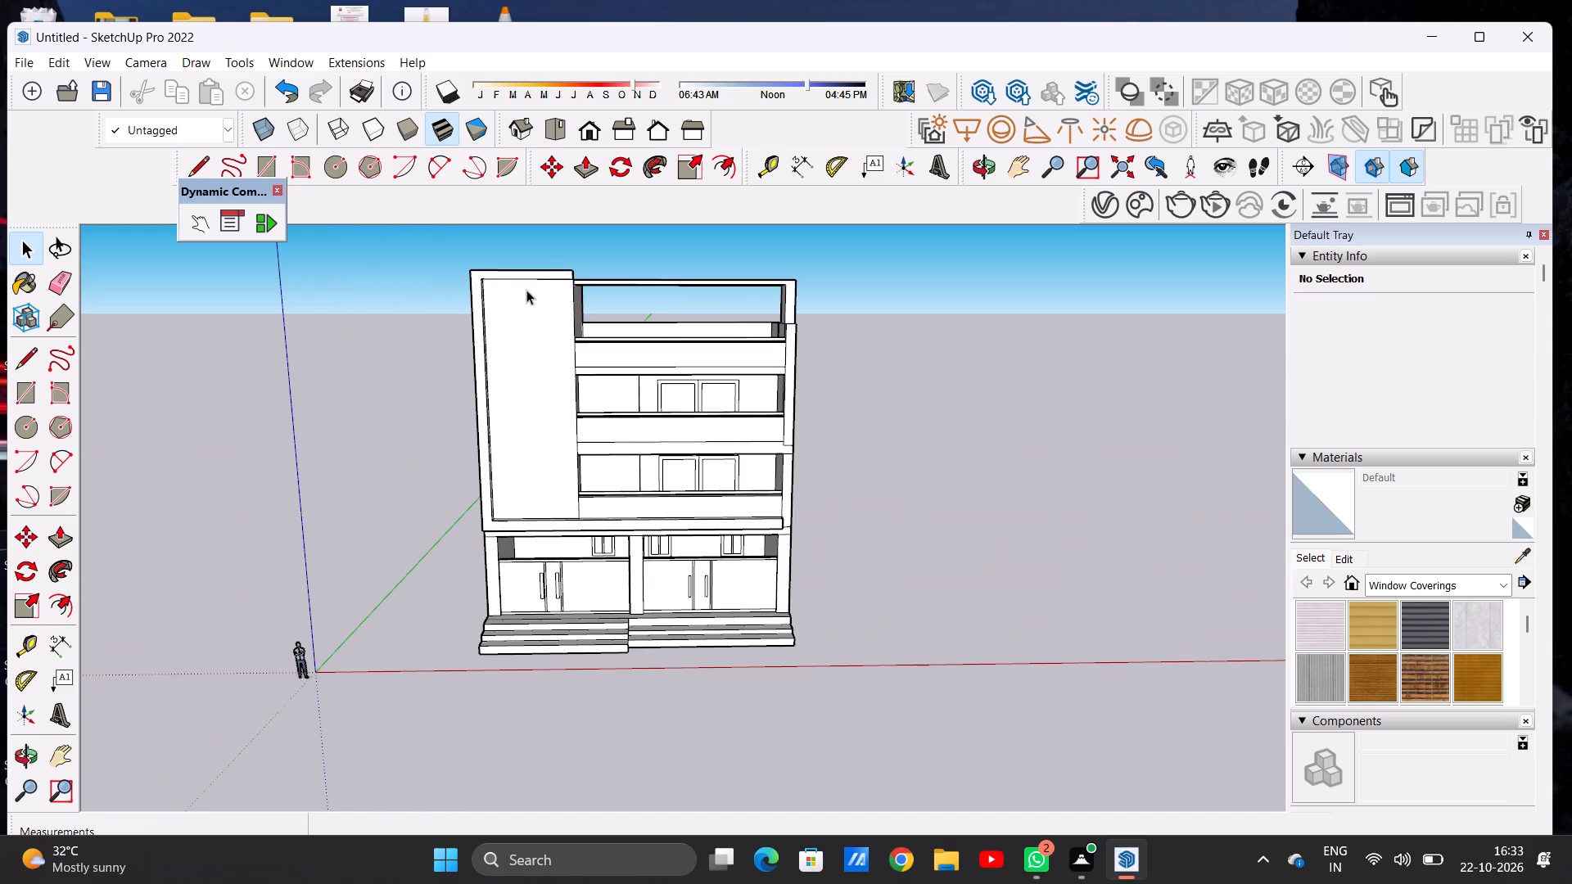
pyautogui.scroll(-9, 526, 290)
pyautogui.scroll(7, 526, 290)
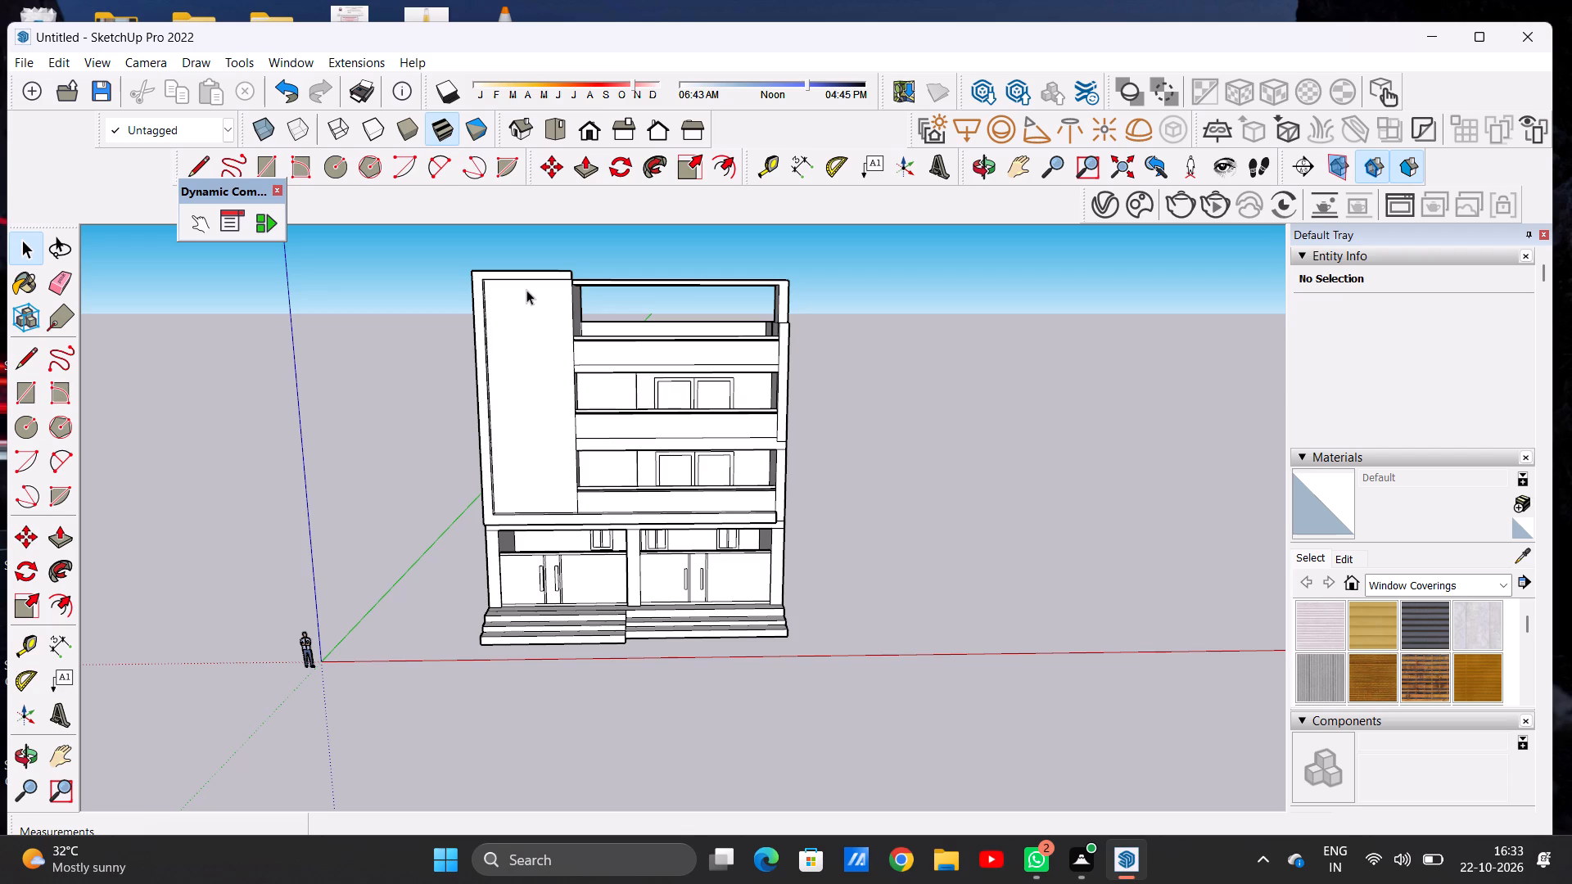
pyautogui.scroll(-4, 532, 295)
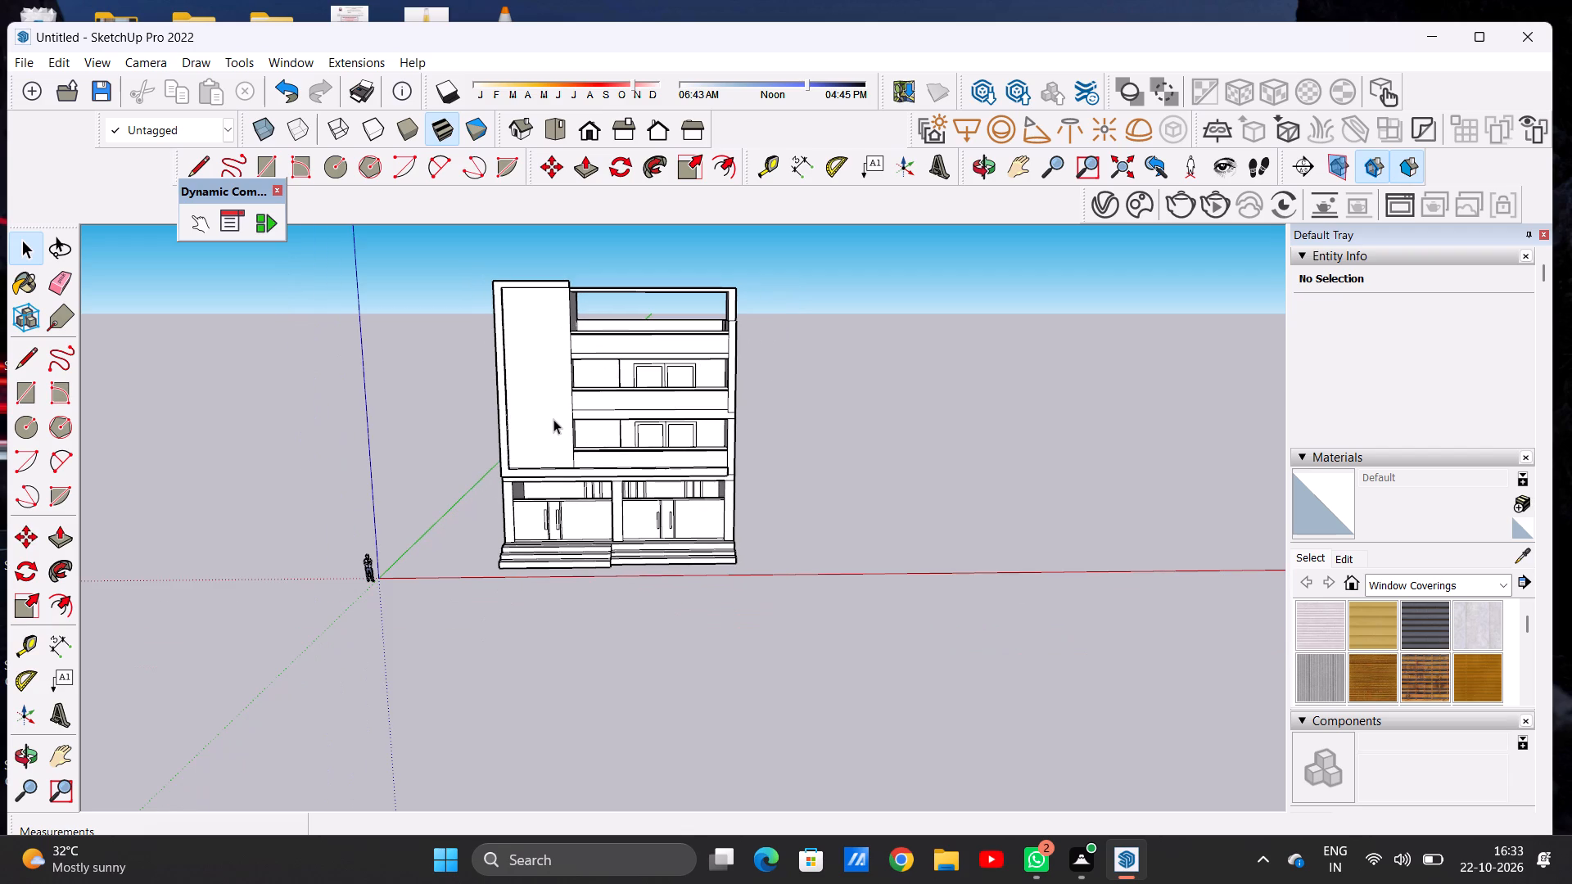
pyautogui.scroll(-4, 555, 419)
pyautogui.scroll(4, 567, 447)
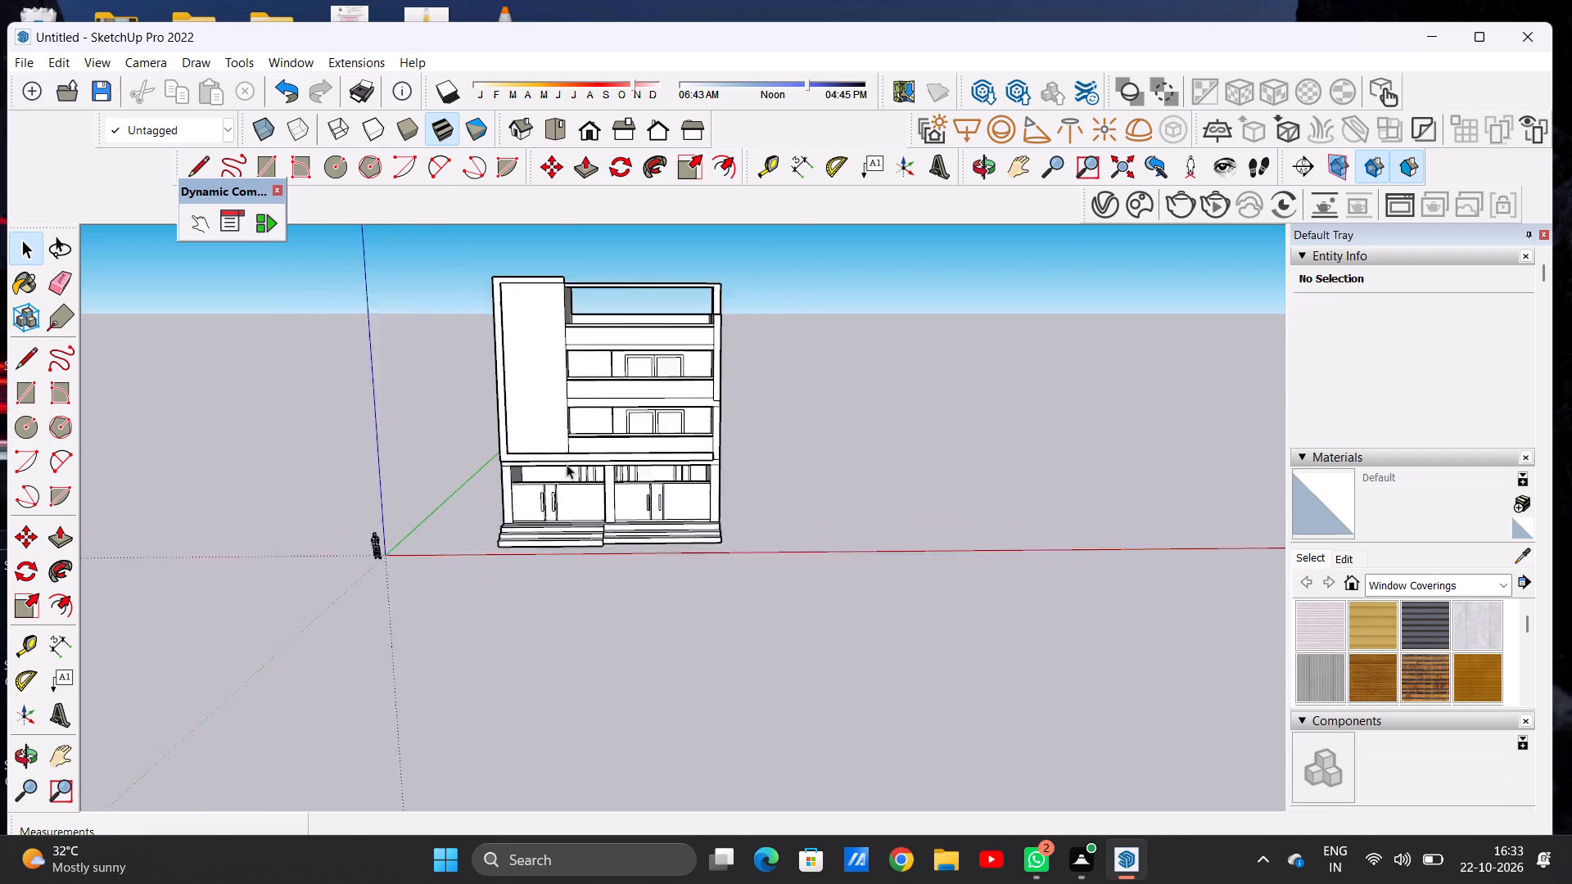
# Examine the whole facade from the front and from above, including the ground-floor entrances, steps, balconies and terrace opening.
pyautogui.scroll(3, 567, 464)
pyautogui.scroll(8, 562, 557)
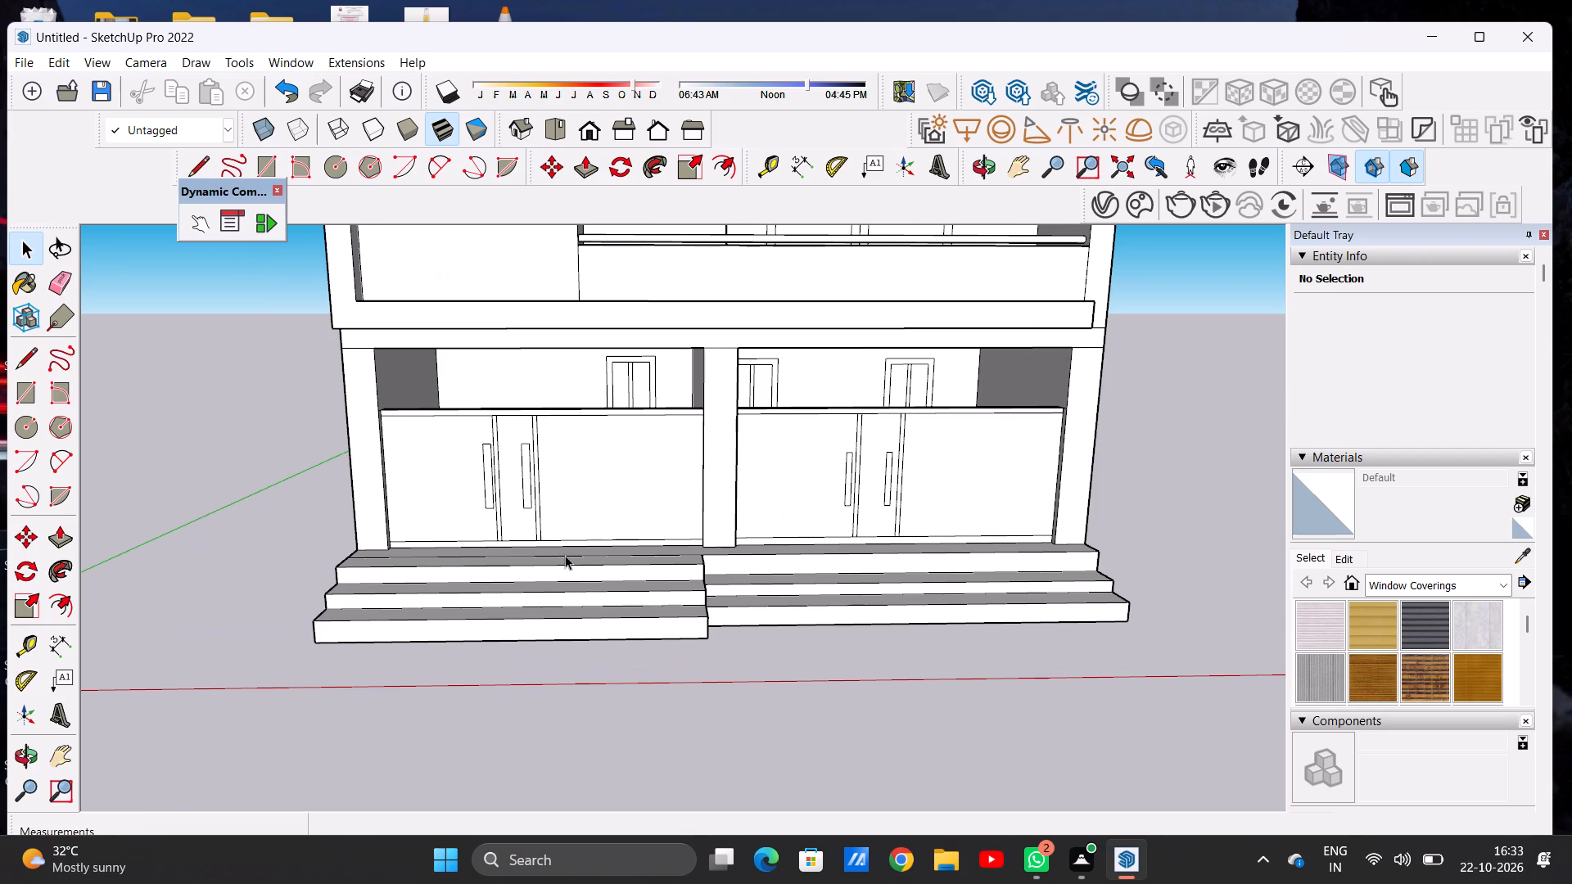
pyautogui.scroll(-8, 575, 543)
pyautogui.scroll(-2, 565, 409)
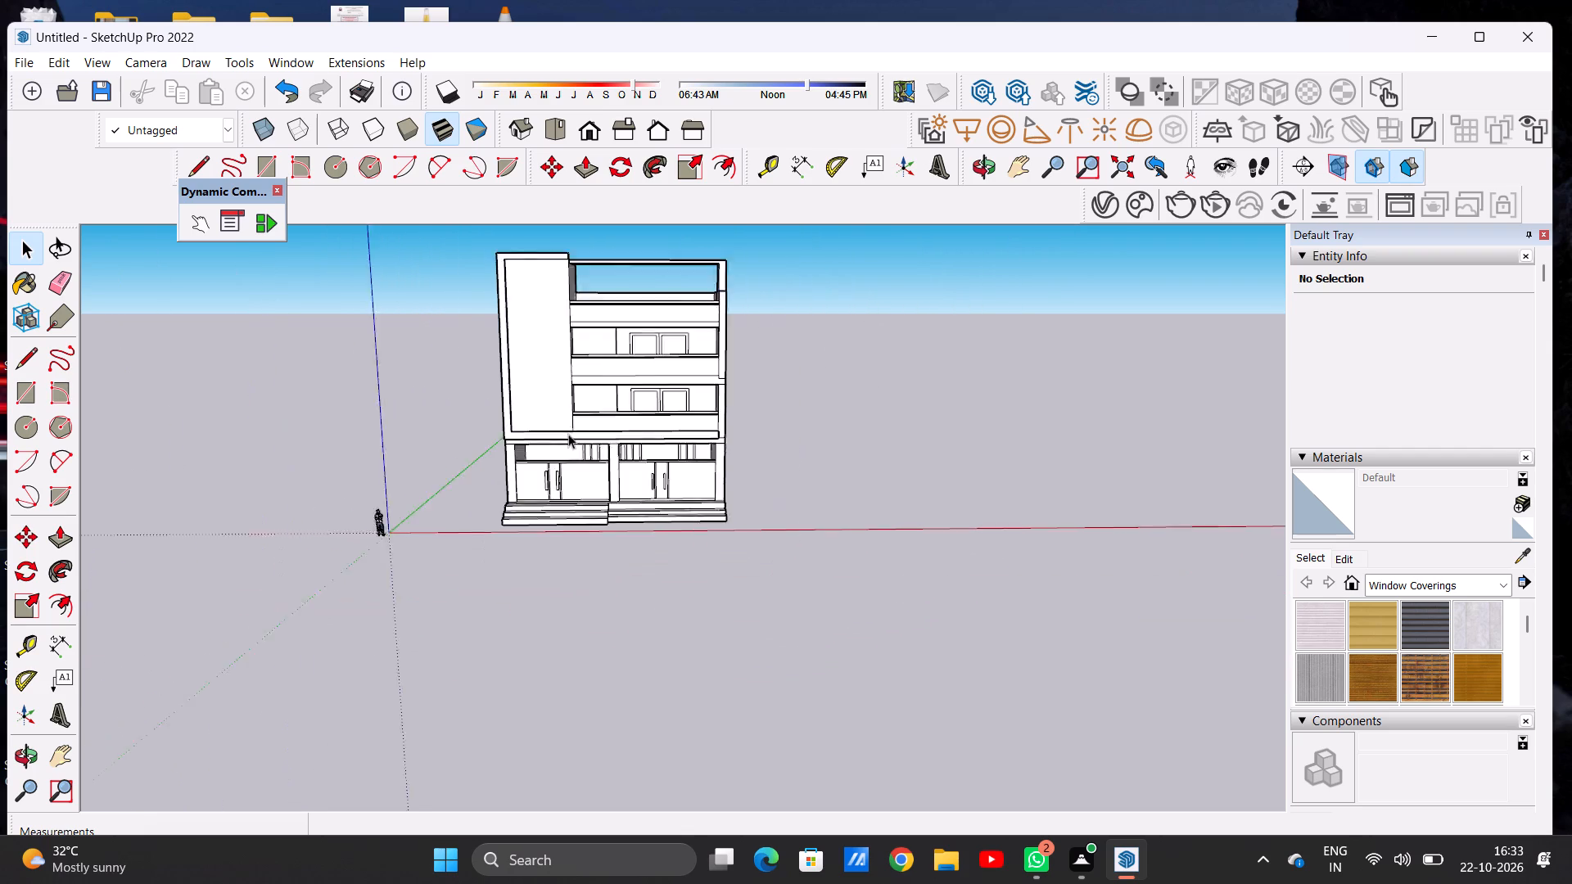
pyautogui.scroll(-8, 568, 434)
pyautogui.scroll(-1, 561, 356)
pyautogui.scroll(12, 561, 356)
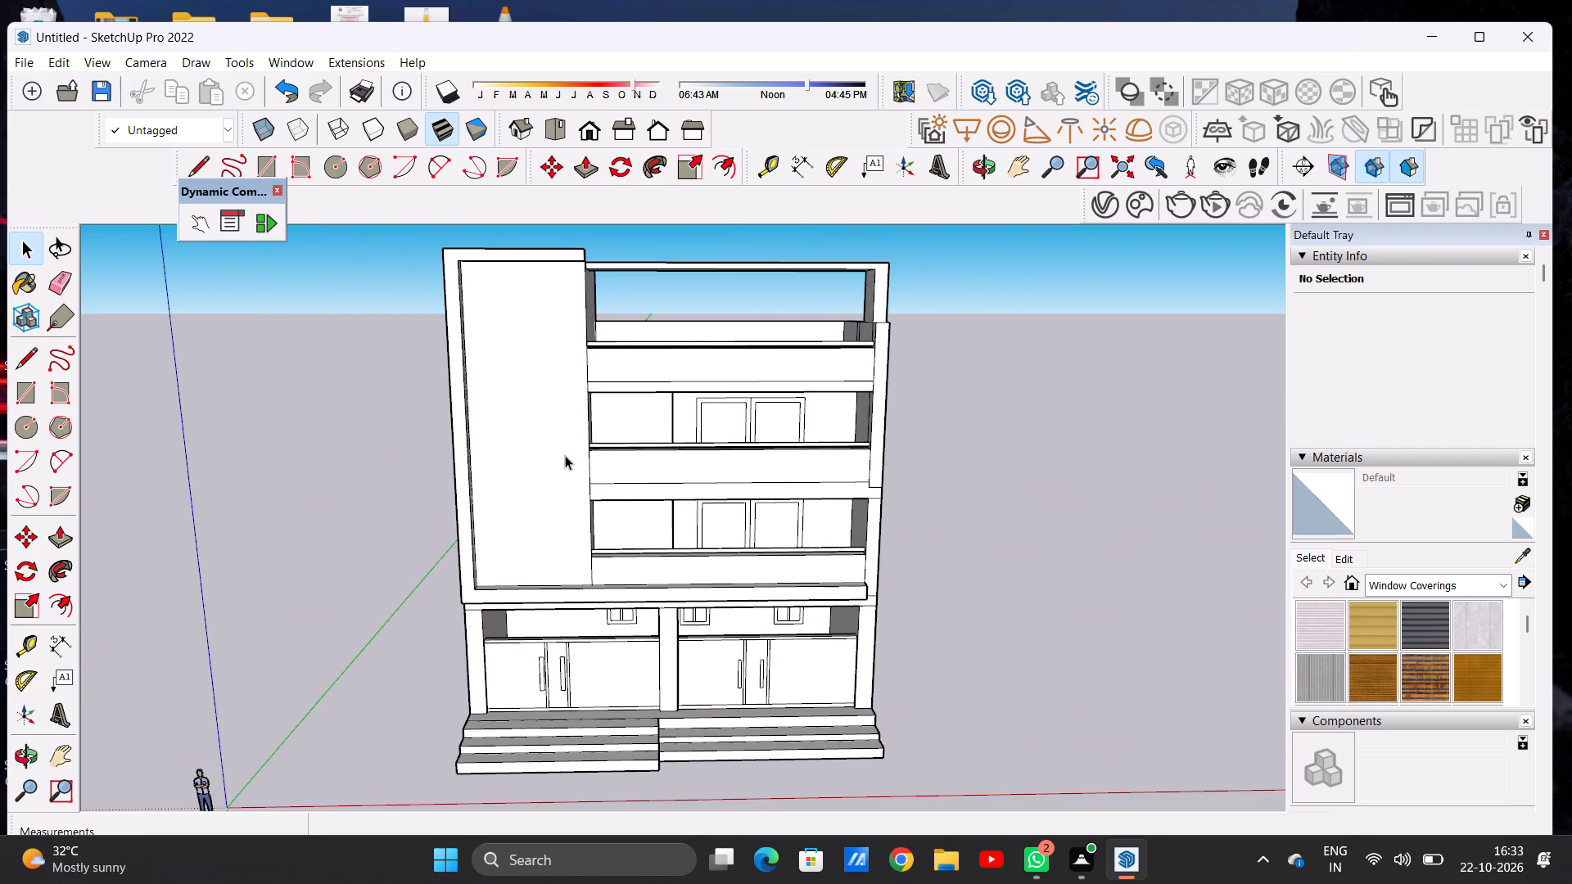
pyautogui.moveTo(565, 455); pyautogui.dragTo(585, 409, button='middle')
pyautogui.scroll(2, 570, 395)
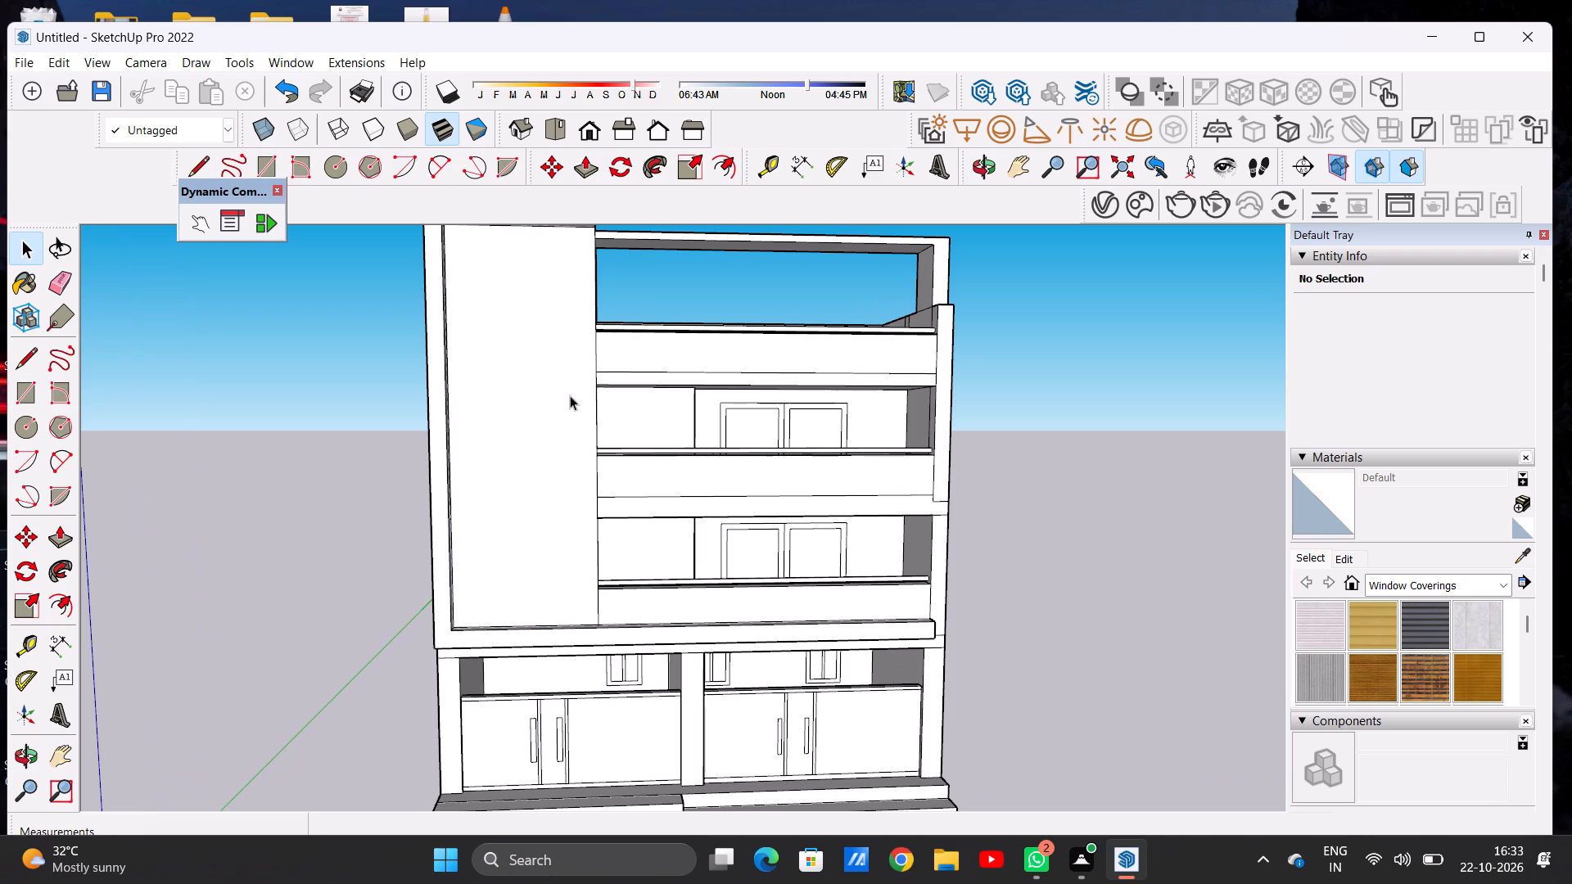
pyautogui.scroll(-7, 570, 395)
pyautogui.moveTo(556, 345); pyautogui.dragTo(373, 480, button='middle')
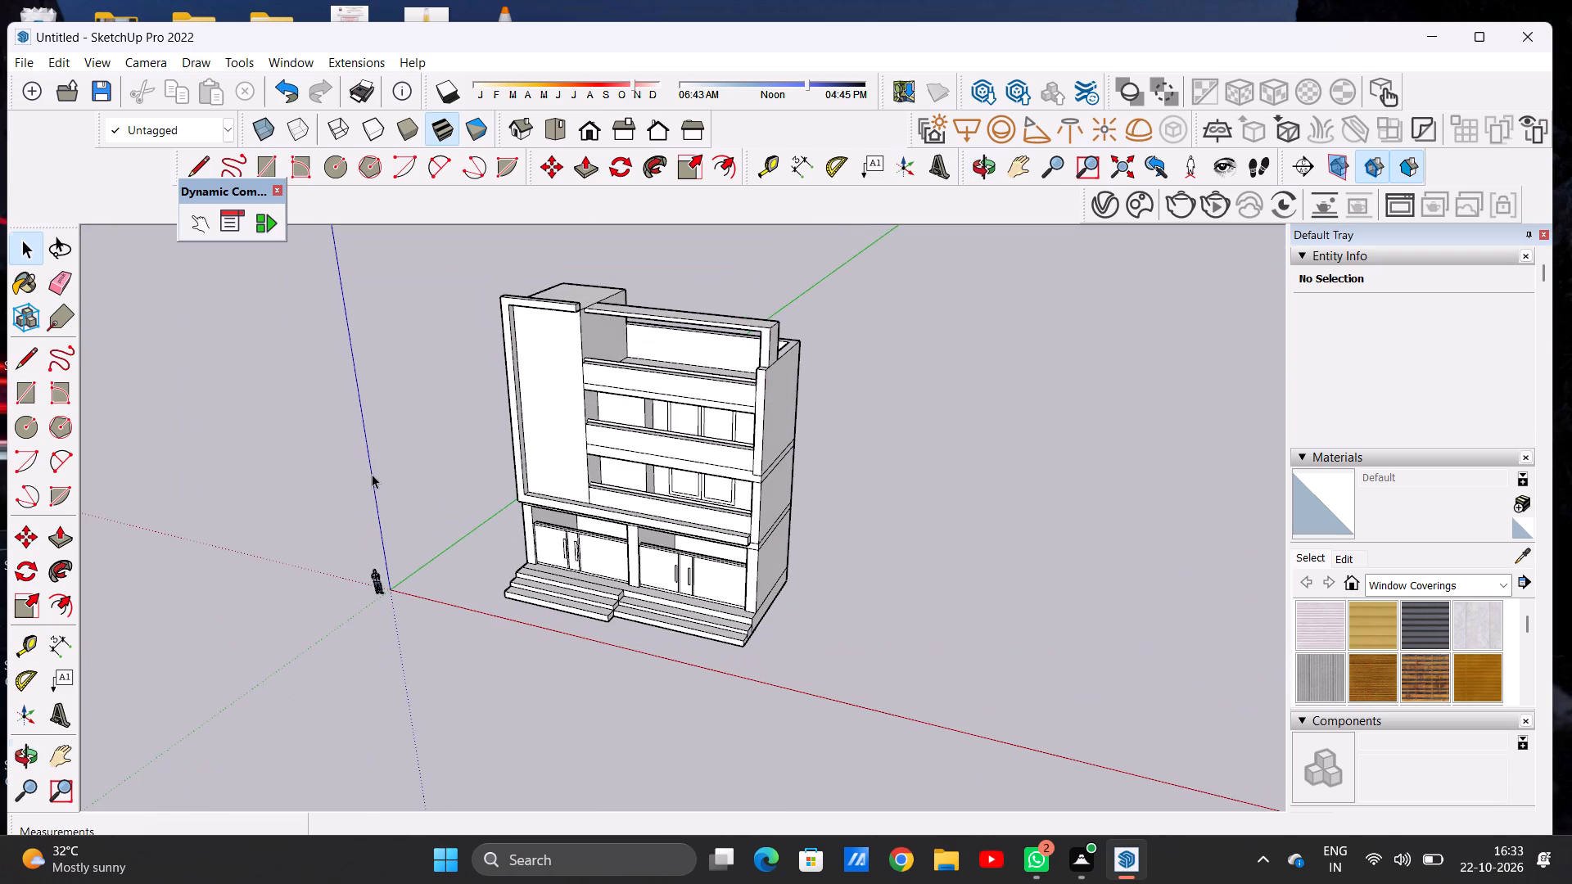
# Examine the roof terrace around the top beam and the handrail's end at the roof block's side wall.
pyautogui.scroll(6, 610, 304)
pyautogui.scroll(5, 604, 371)
pyautogui.scroll(-1, 604, 371)
pyautogui.moveTo(594, 386); pyautogui.dragTo(499, 374, button='middle')
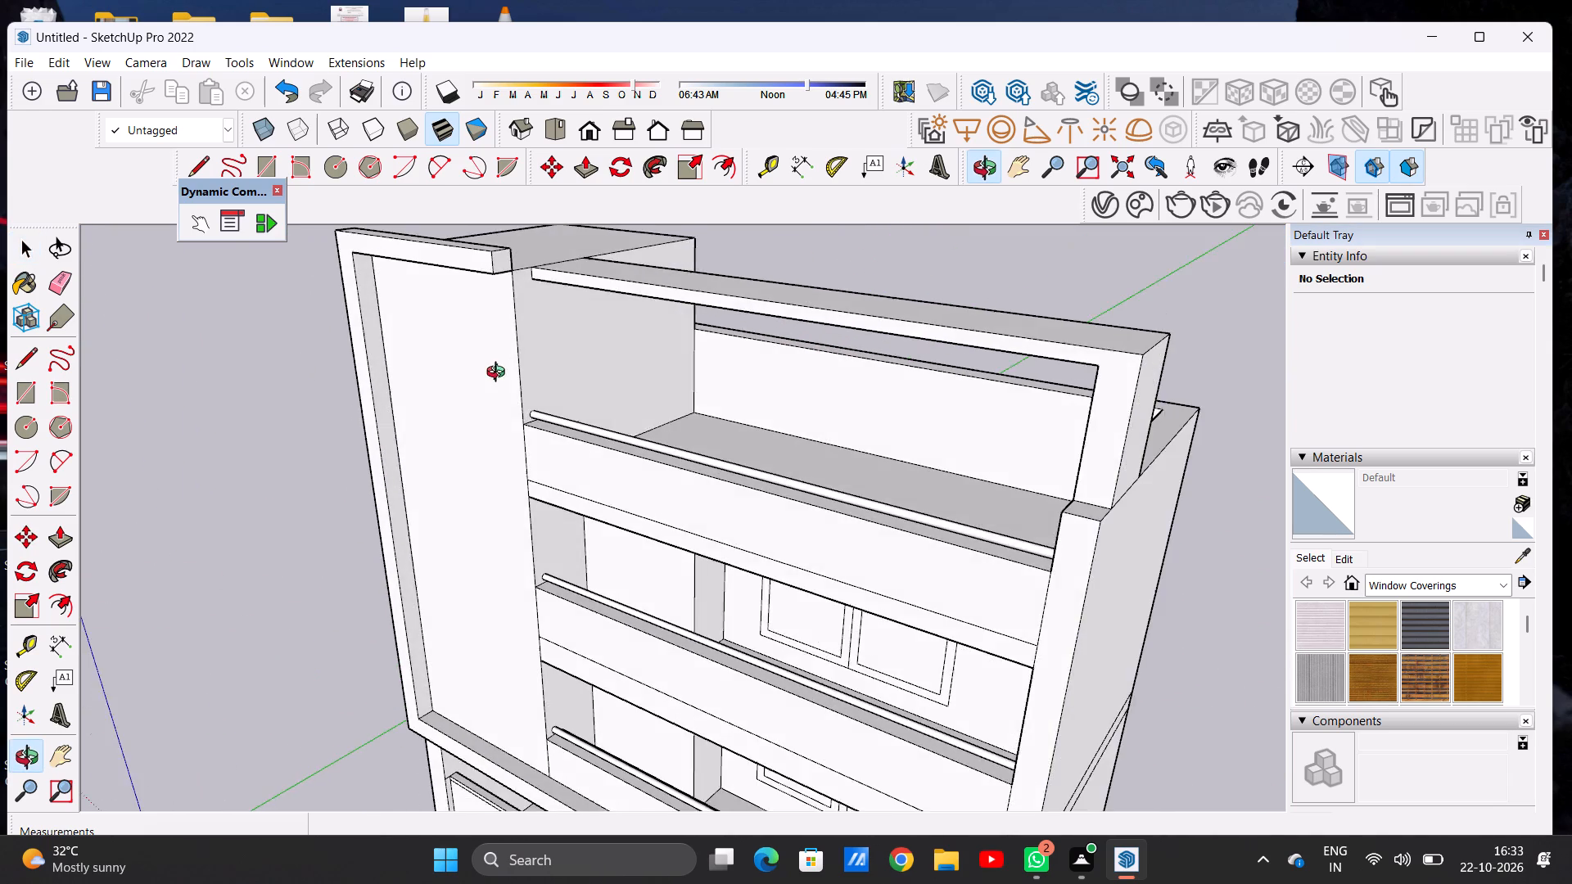
pyautogui.moveTo(499, 374); pyautogui.dragTo(411, 370, button='middle')
pyautogui.scroll(6, 552, 362)
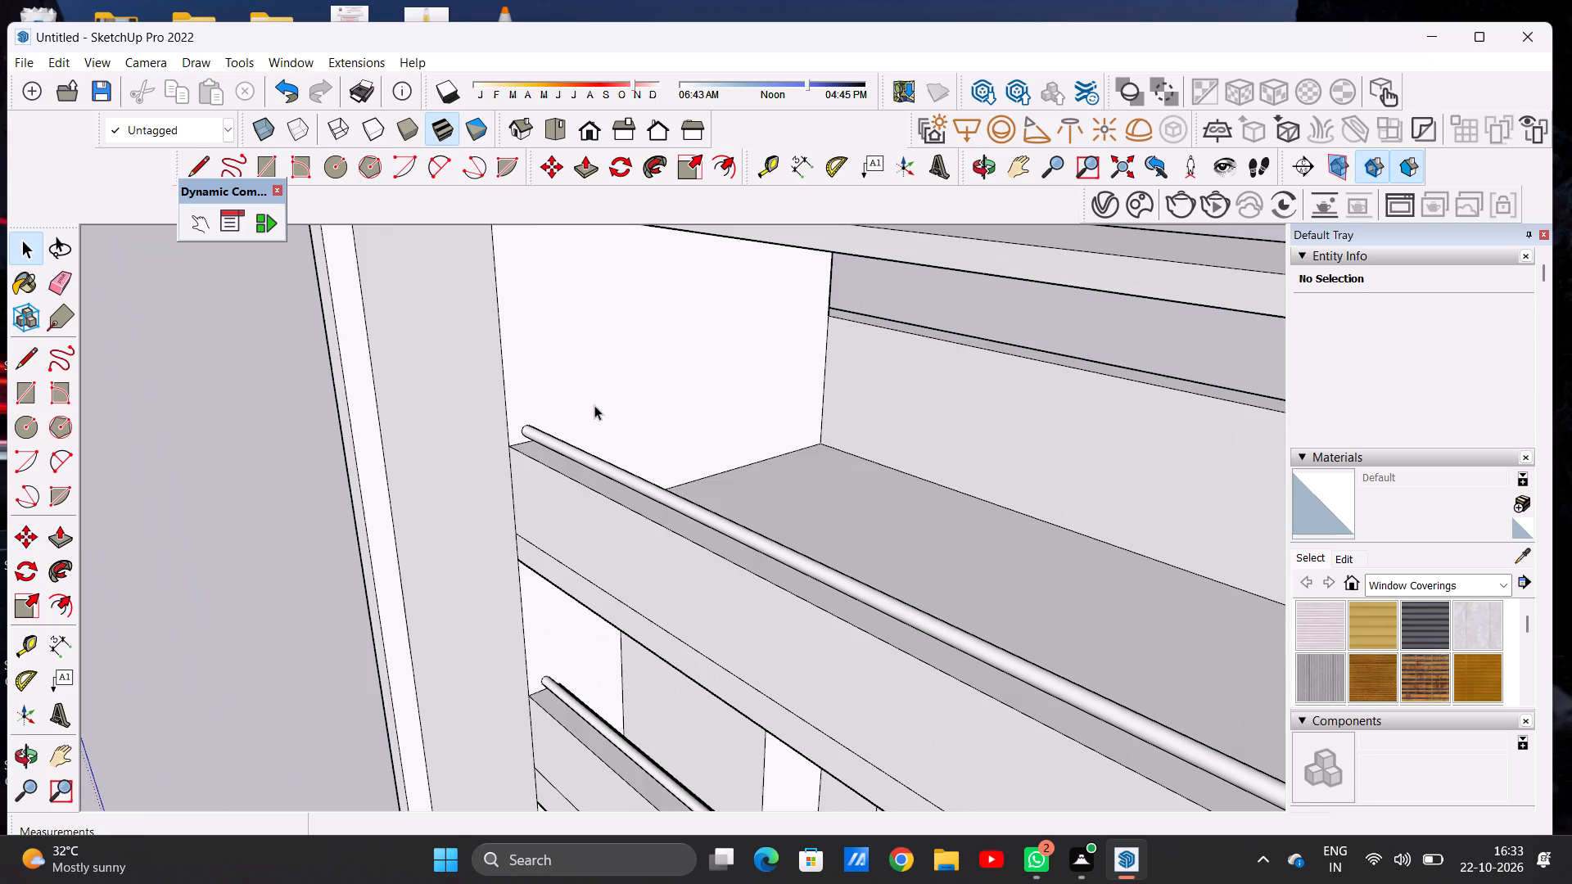
pyautogui.moveTo(582, 408); pyautogui.dragTo(430, 420, button='middle')
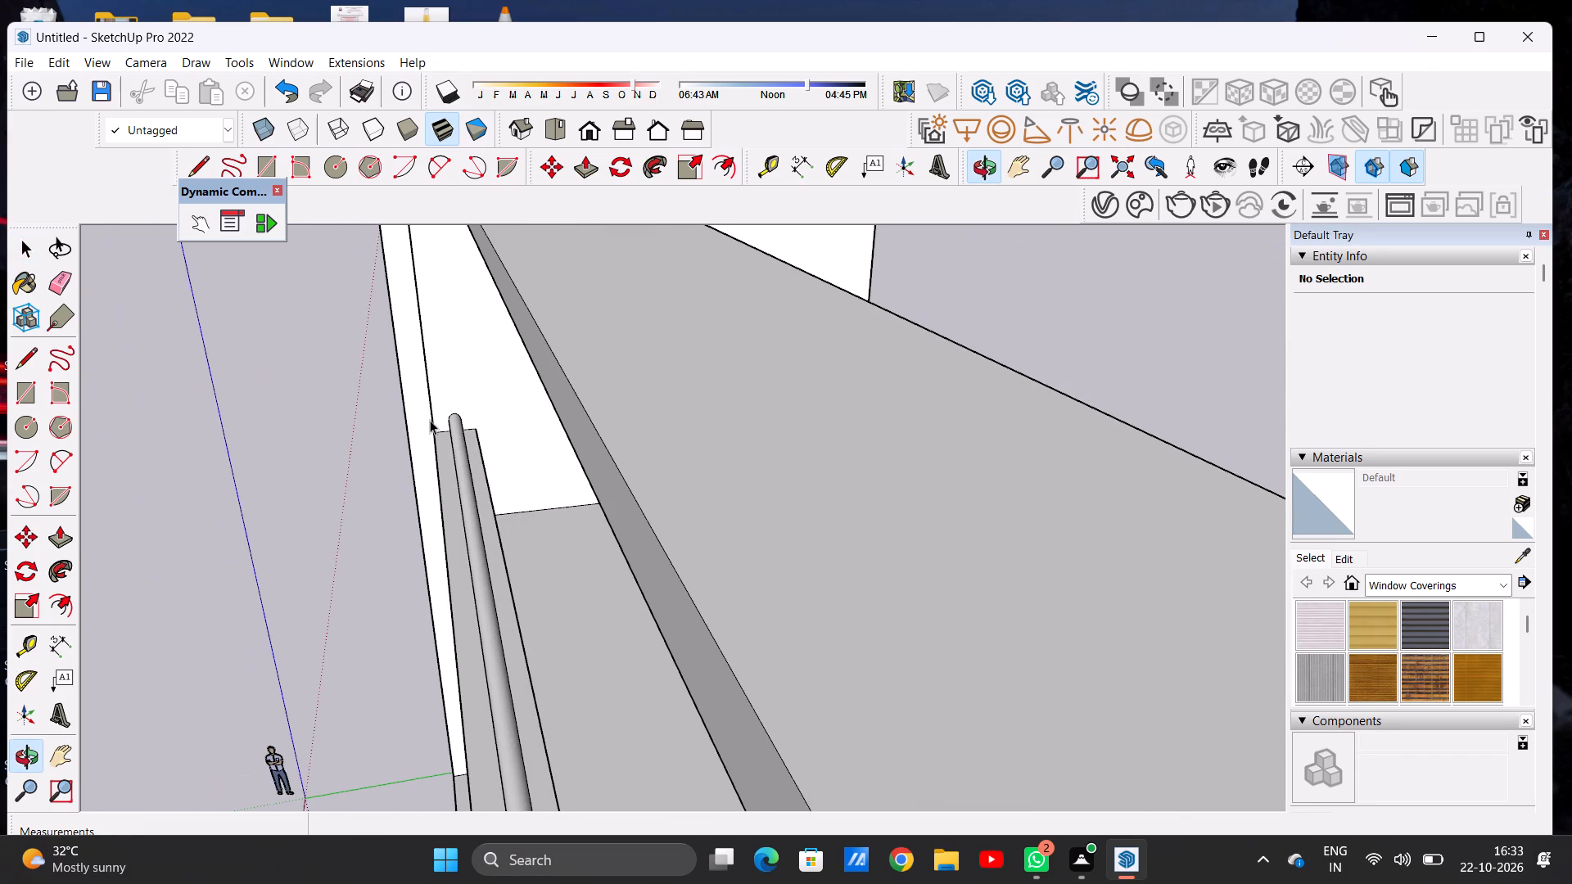
pyautogui.scroll(-7, 500, 461)
pyautogui.moveTo(431, 489); pyautogui.dragTo(541, 443, button='middle')
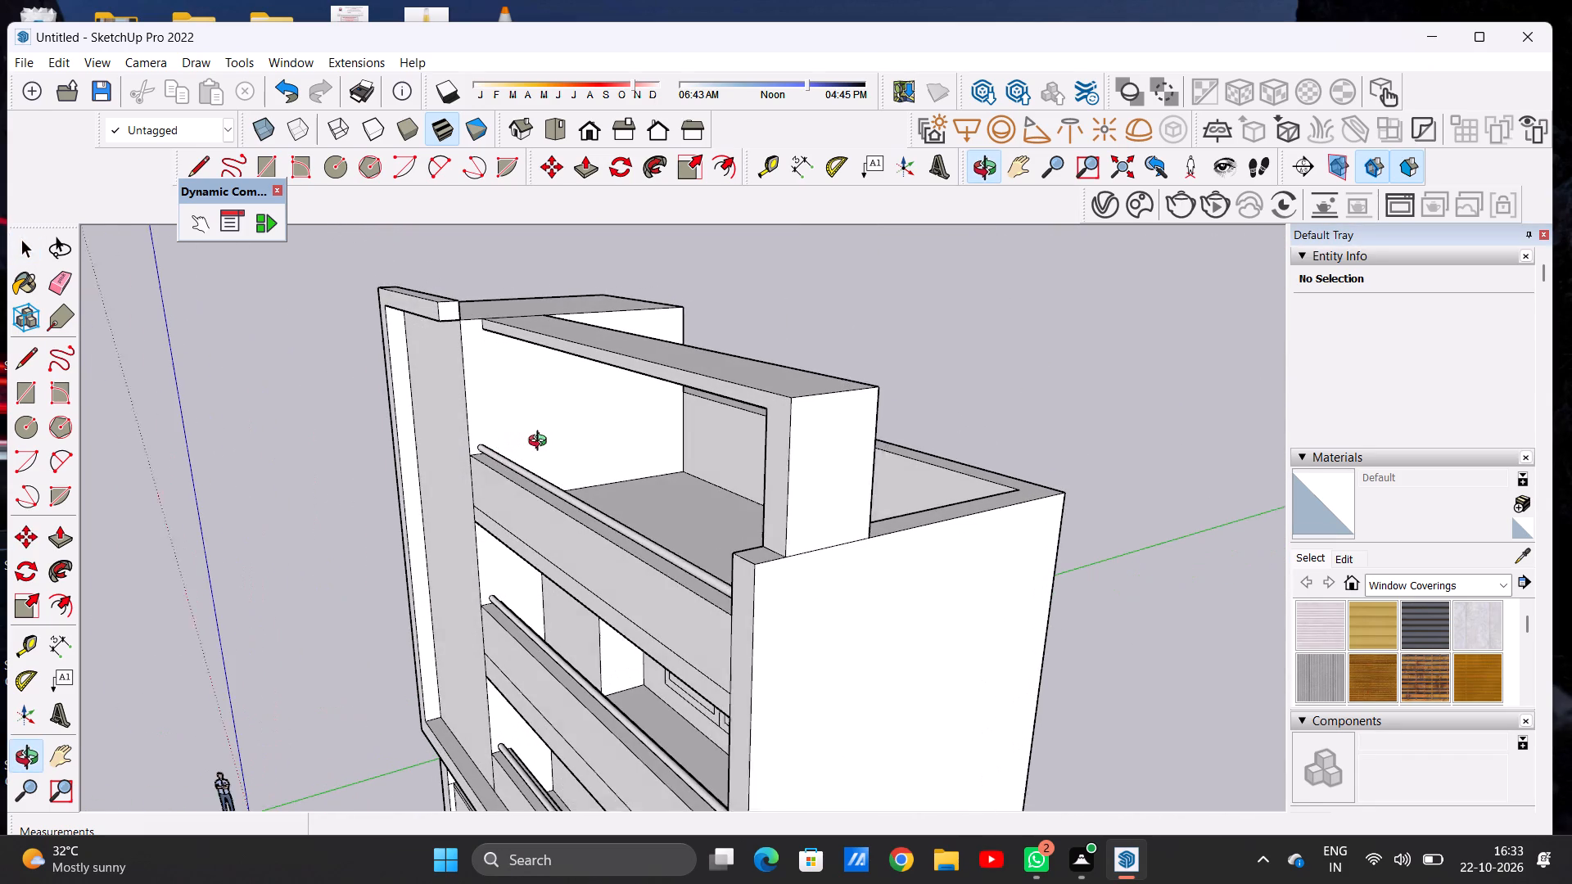
pyautogui.moveTo(541, 443); pyautogui.dragTo(545, 441, button='middle')
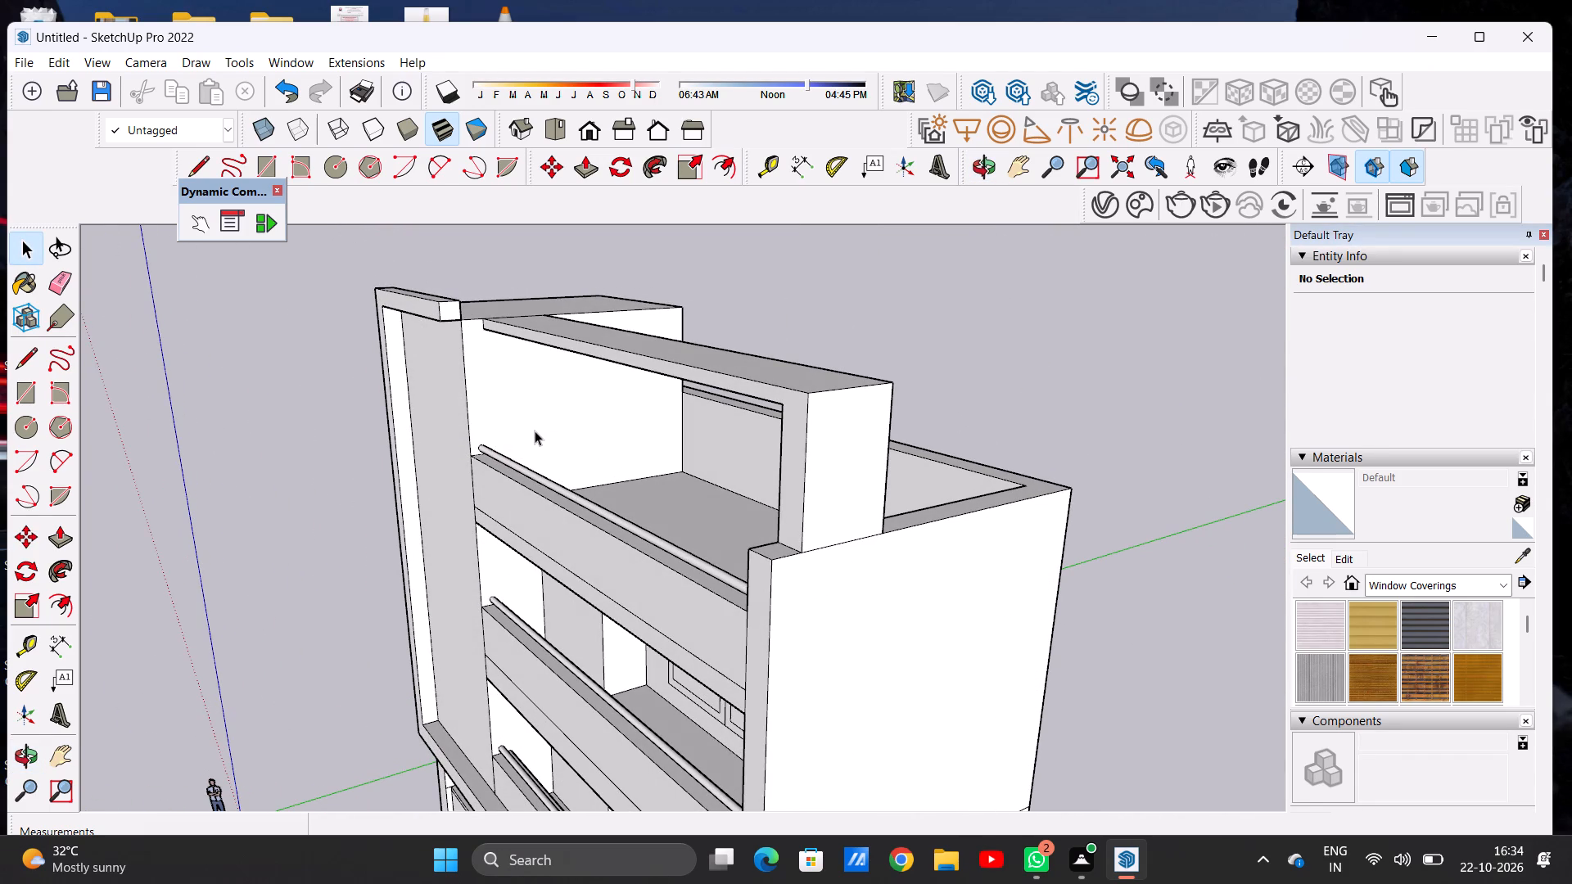
# Draw a vertical line about 9' 1 5/8" on the roof block's side wall, from the front parapet's inner top corner to the top beam's underside.
pyautogui.scroll(6, 535, 431)
pyautogui.moveTo(535, 431); pyautogui.dragTo(521, 431, button='middle')
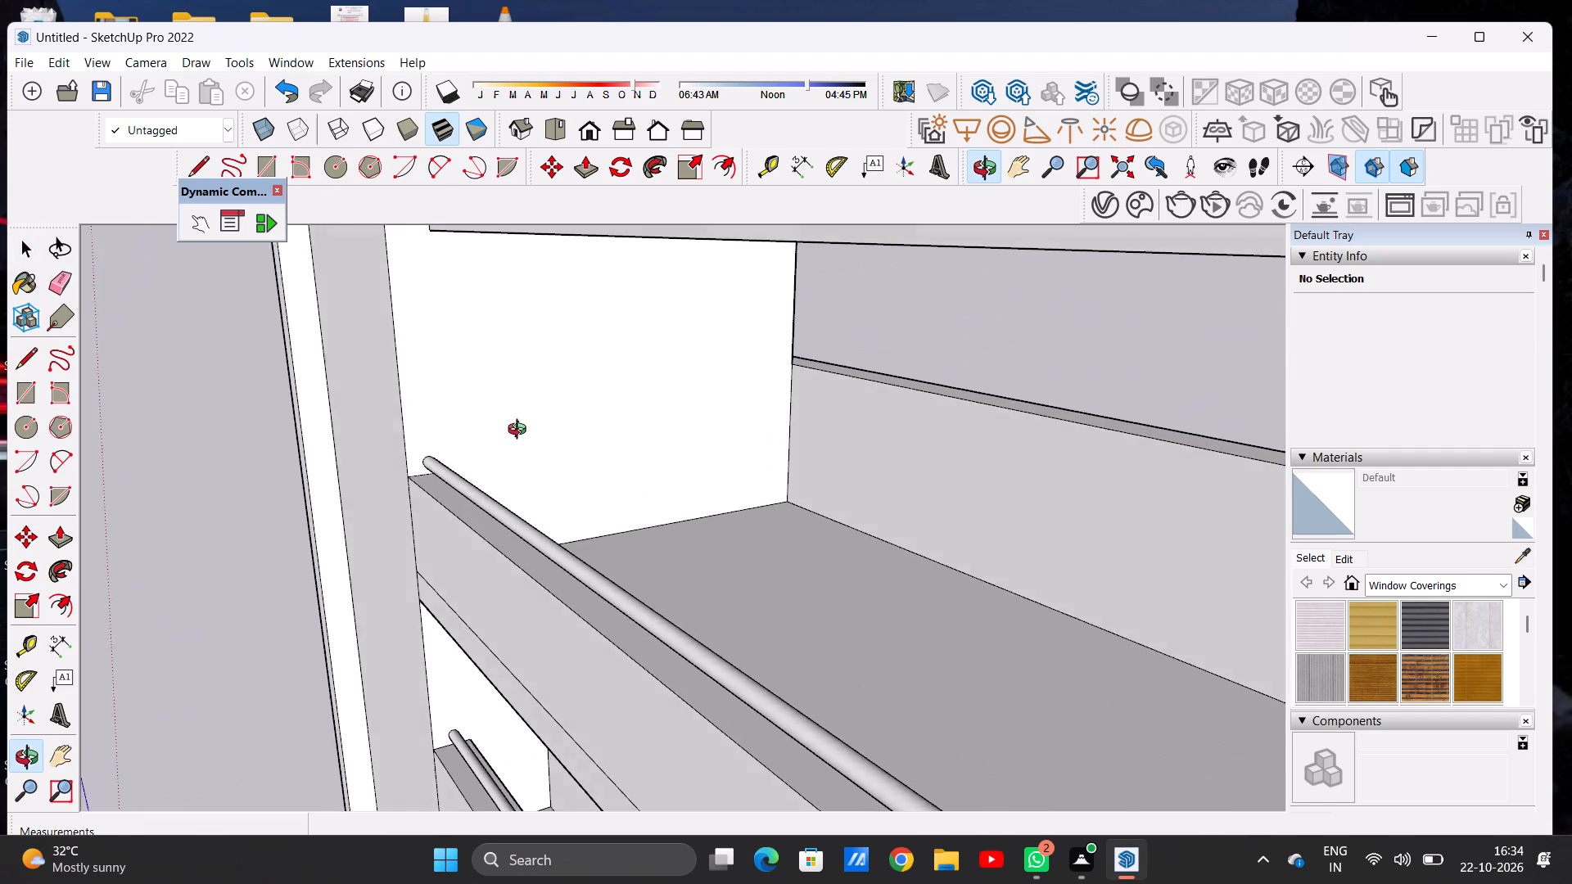
pyautogui.moveTo(521, 431); pyautogui.dragTo(322, 444, button='middle')
pyautogui.scroll(-7, 325, 446)
pyautogui.scroll(5, 373, 424)
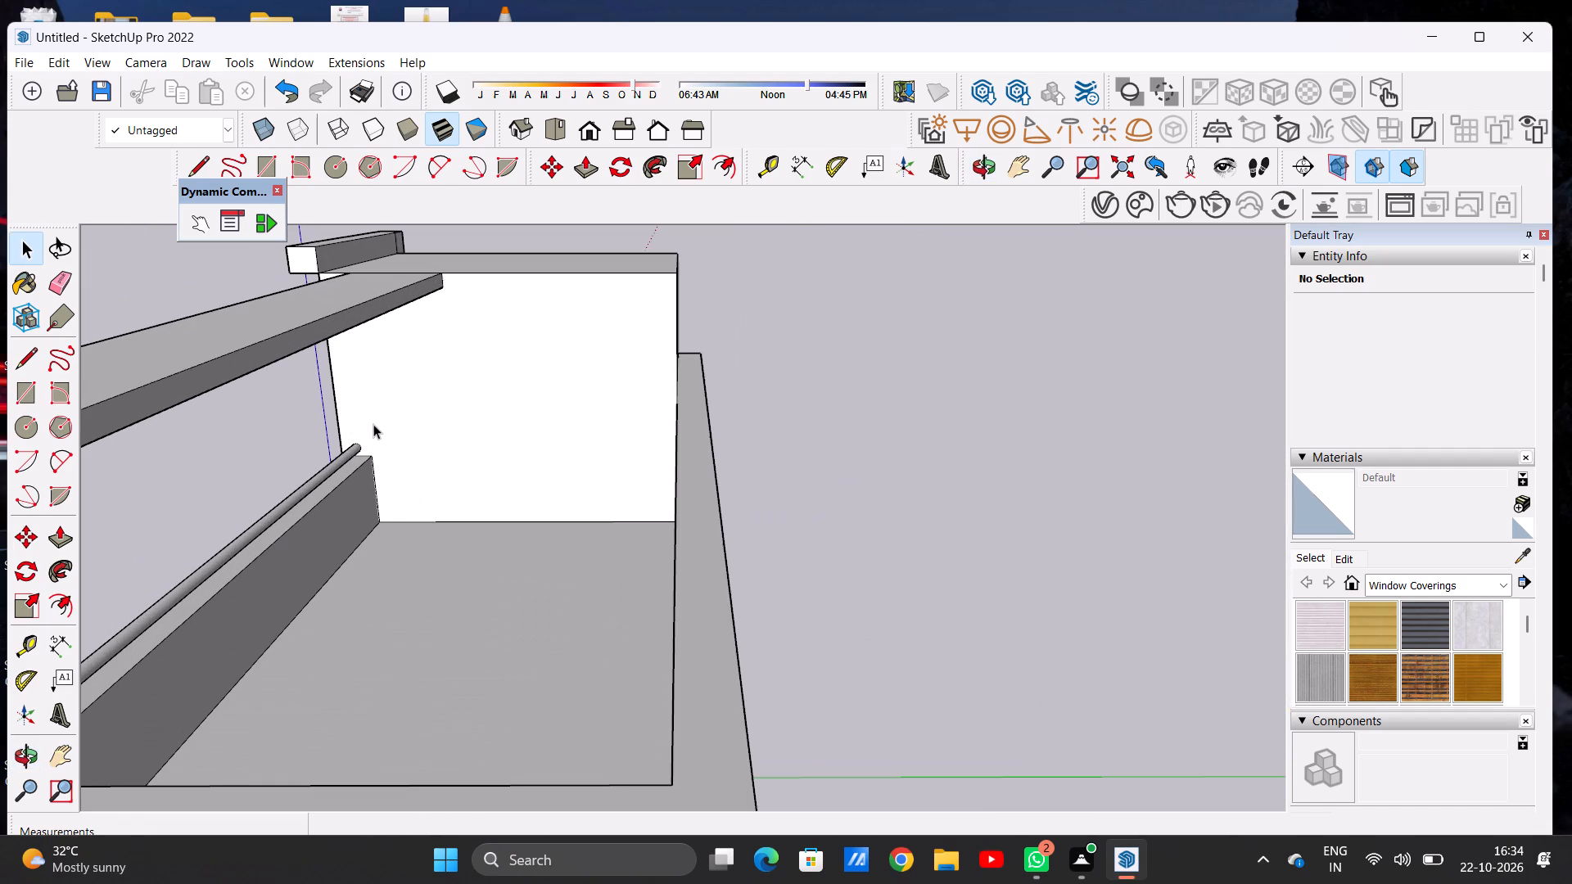
pyautogui.press('l')
pyautogui.click(374, 452)
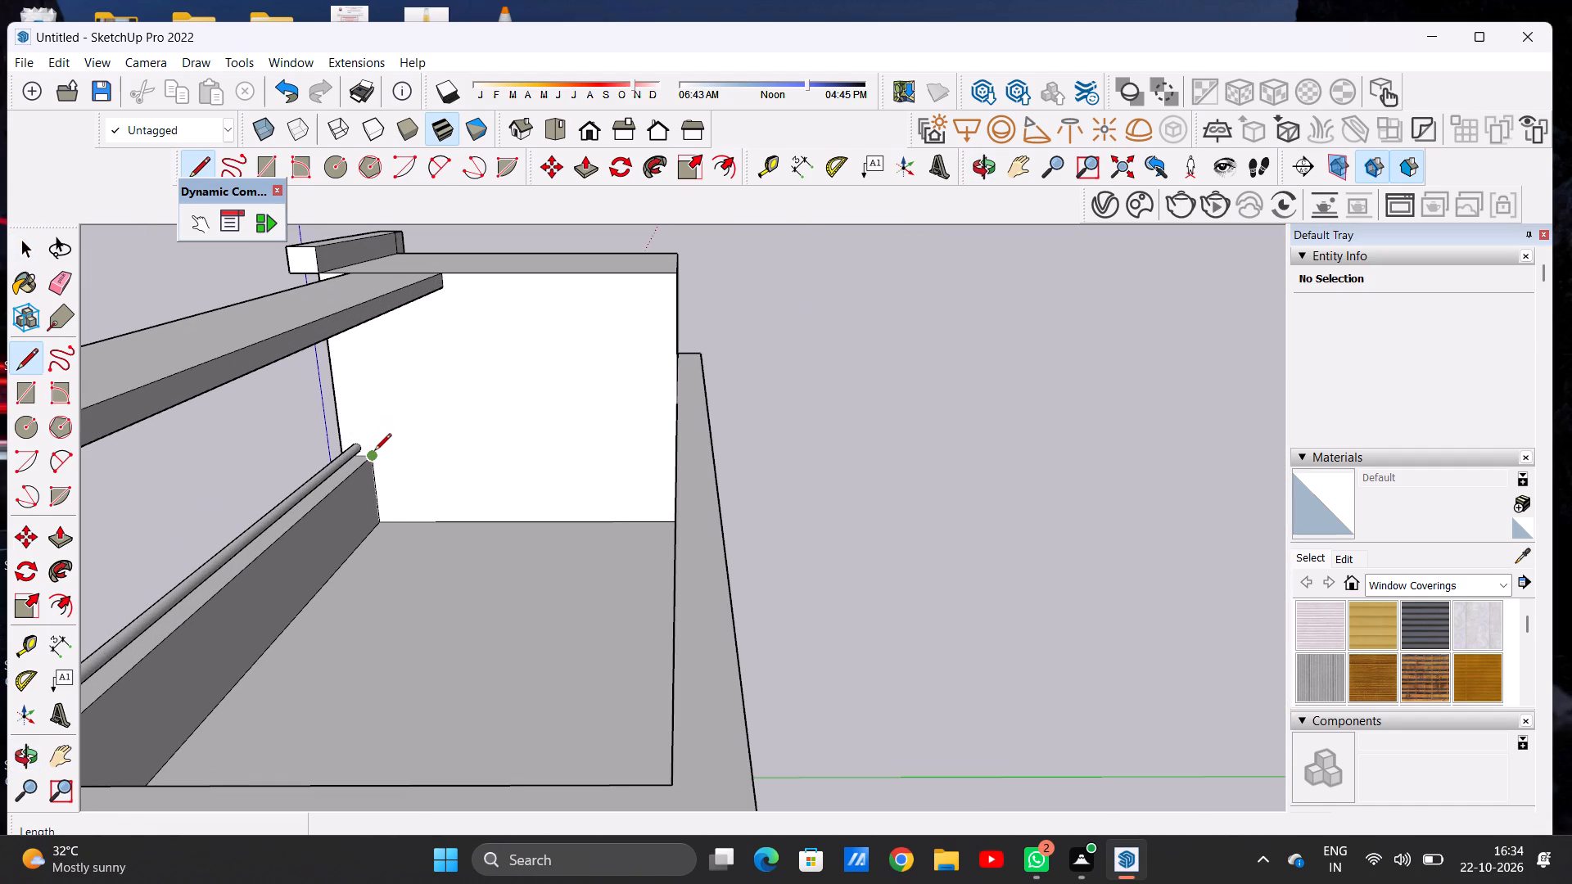
pyautogui.scroll(-10, 373, 397)
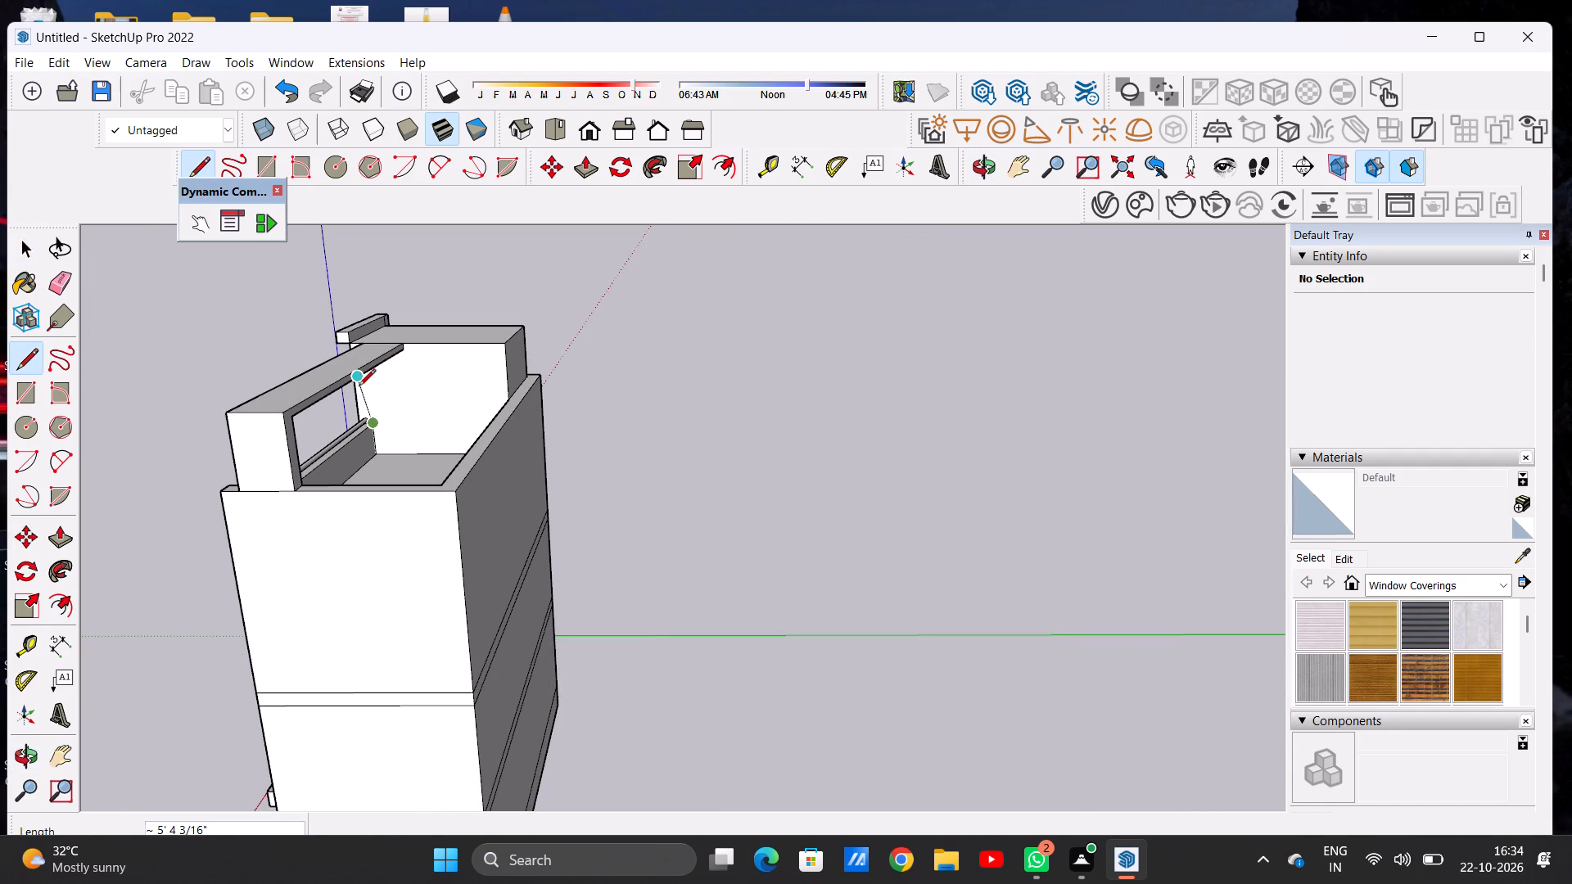
pyautogui.moveTo(361, 405); pyautogui.dragTo(357, 327, button='middle')
pyautogui.scroll(3, 369, 353)
pyautogui.scroll(-1, 369, 353)
pyautogui.scroll(3, 369, 353)
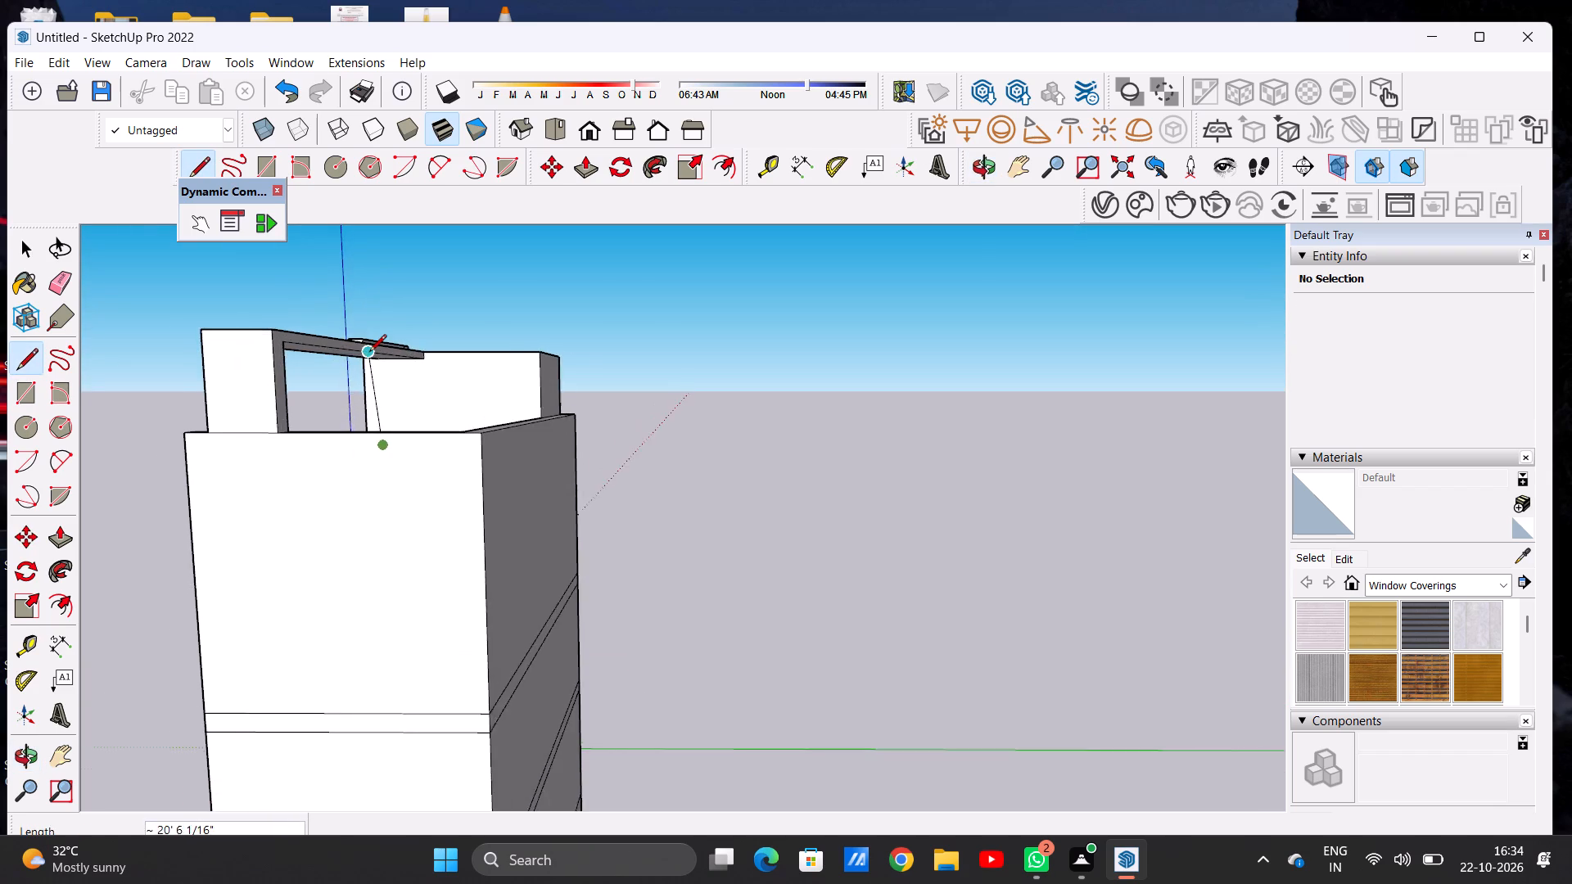
pyautogui.scroll(15, 369, 353)
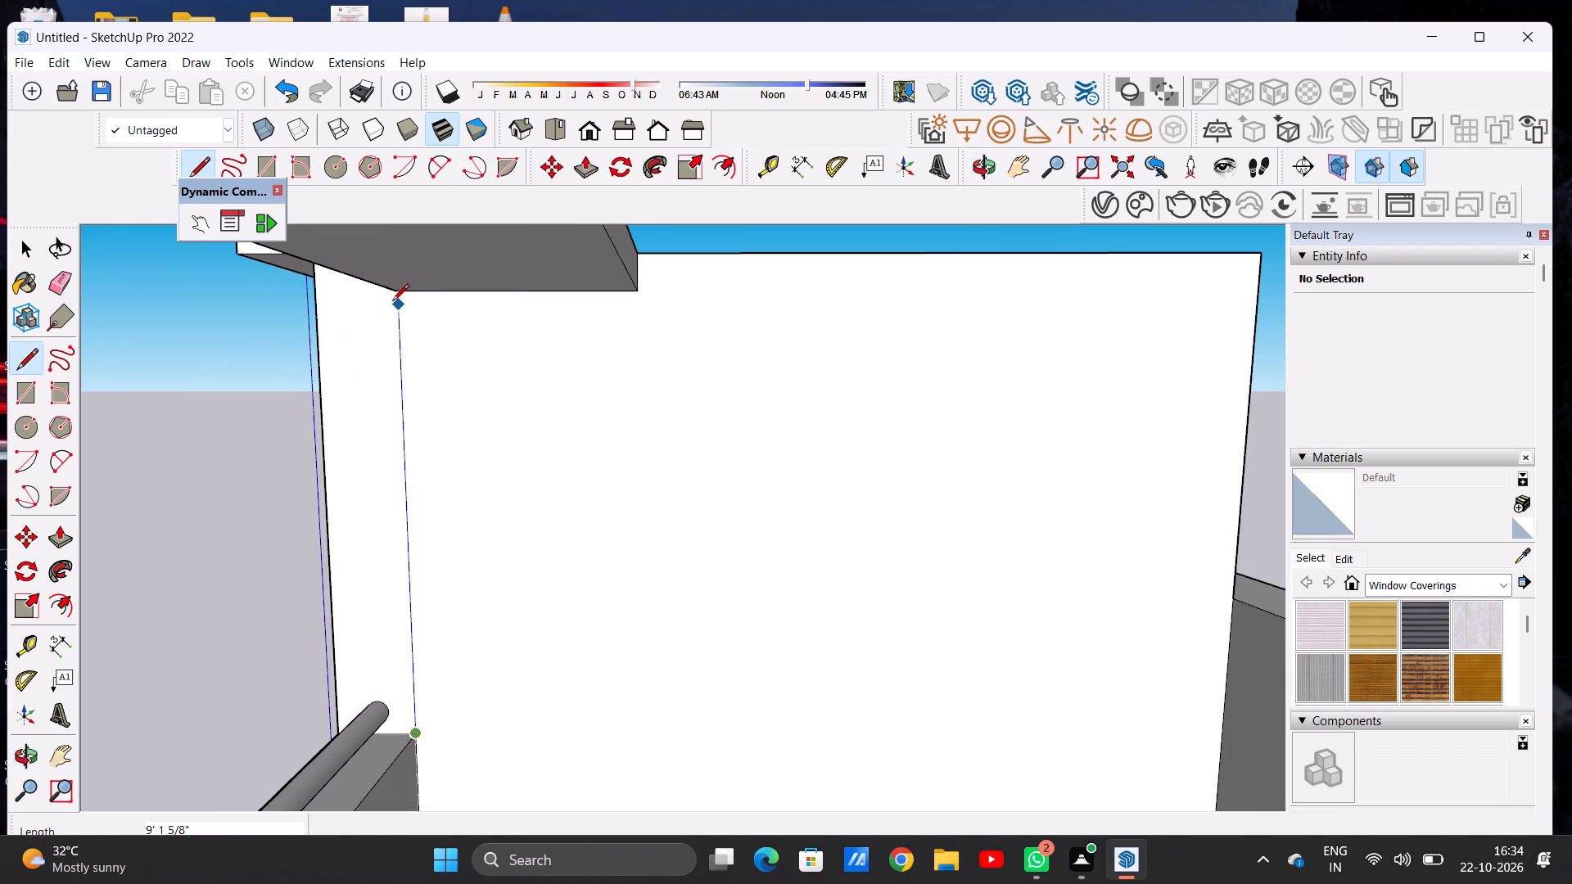
pyautogui.click(395, 295)
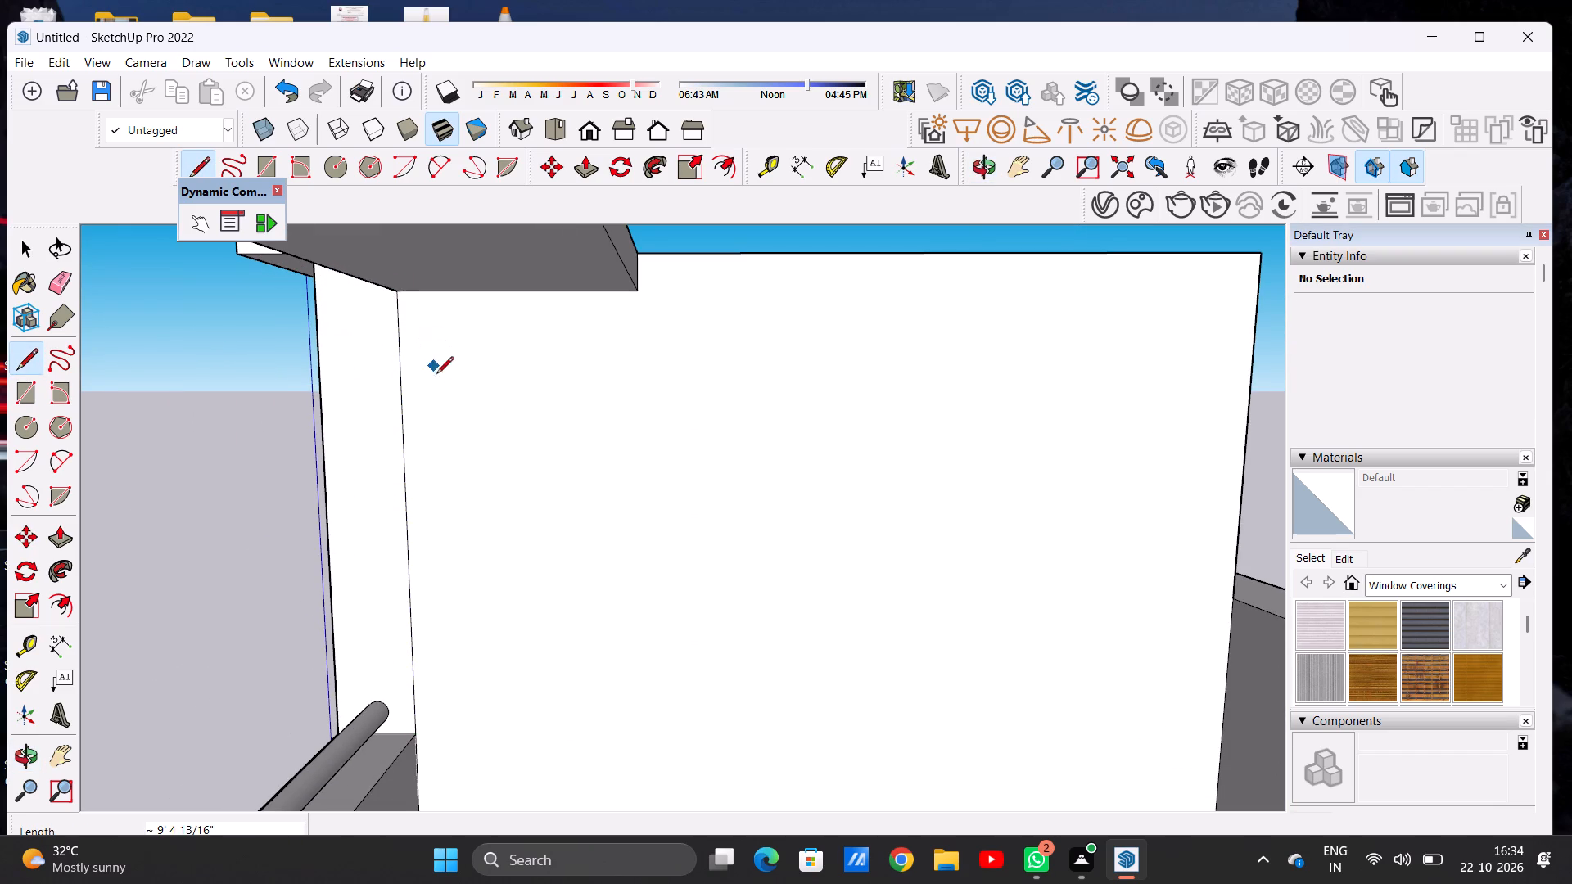
pyautogui.press('space')
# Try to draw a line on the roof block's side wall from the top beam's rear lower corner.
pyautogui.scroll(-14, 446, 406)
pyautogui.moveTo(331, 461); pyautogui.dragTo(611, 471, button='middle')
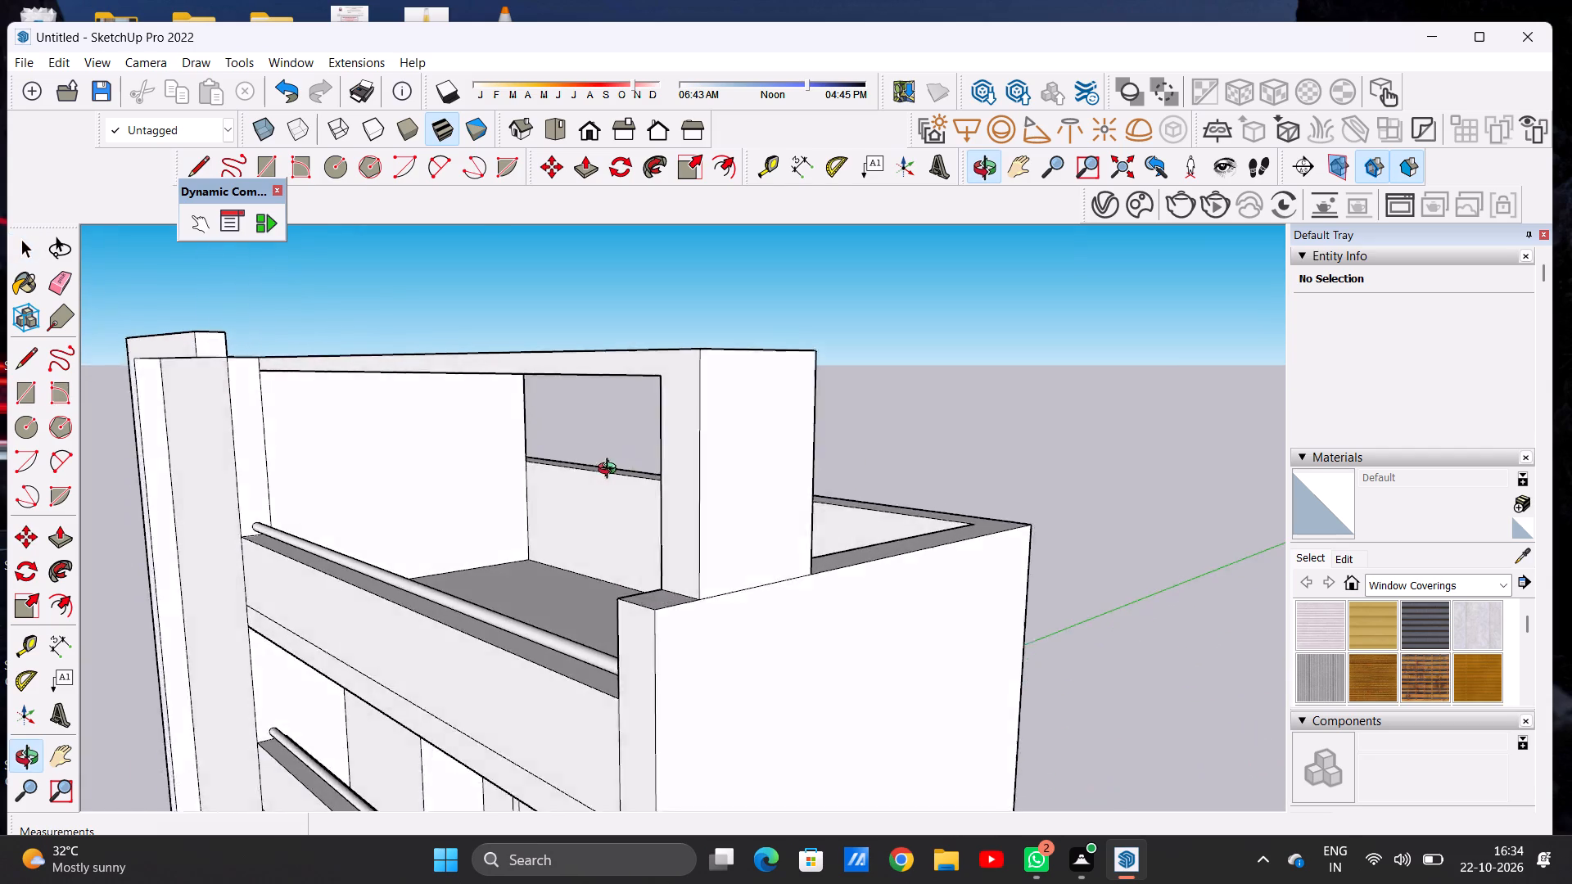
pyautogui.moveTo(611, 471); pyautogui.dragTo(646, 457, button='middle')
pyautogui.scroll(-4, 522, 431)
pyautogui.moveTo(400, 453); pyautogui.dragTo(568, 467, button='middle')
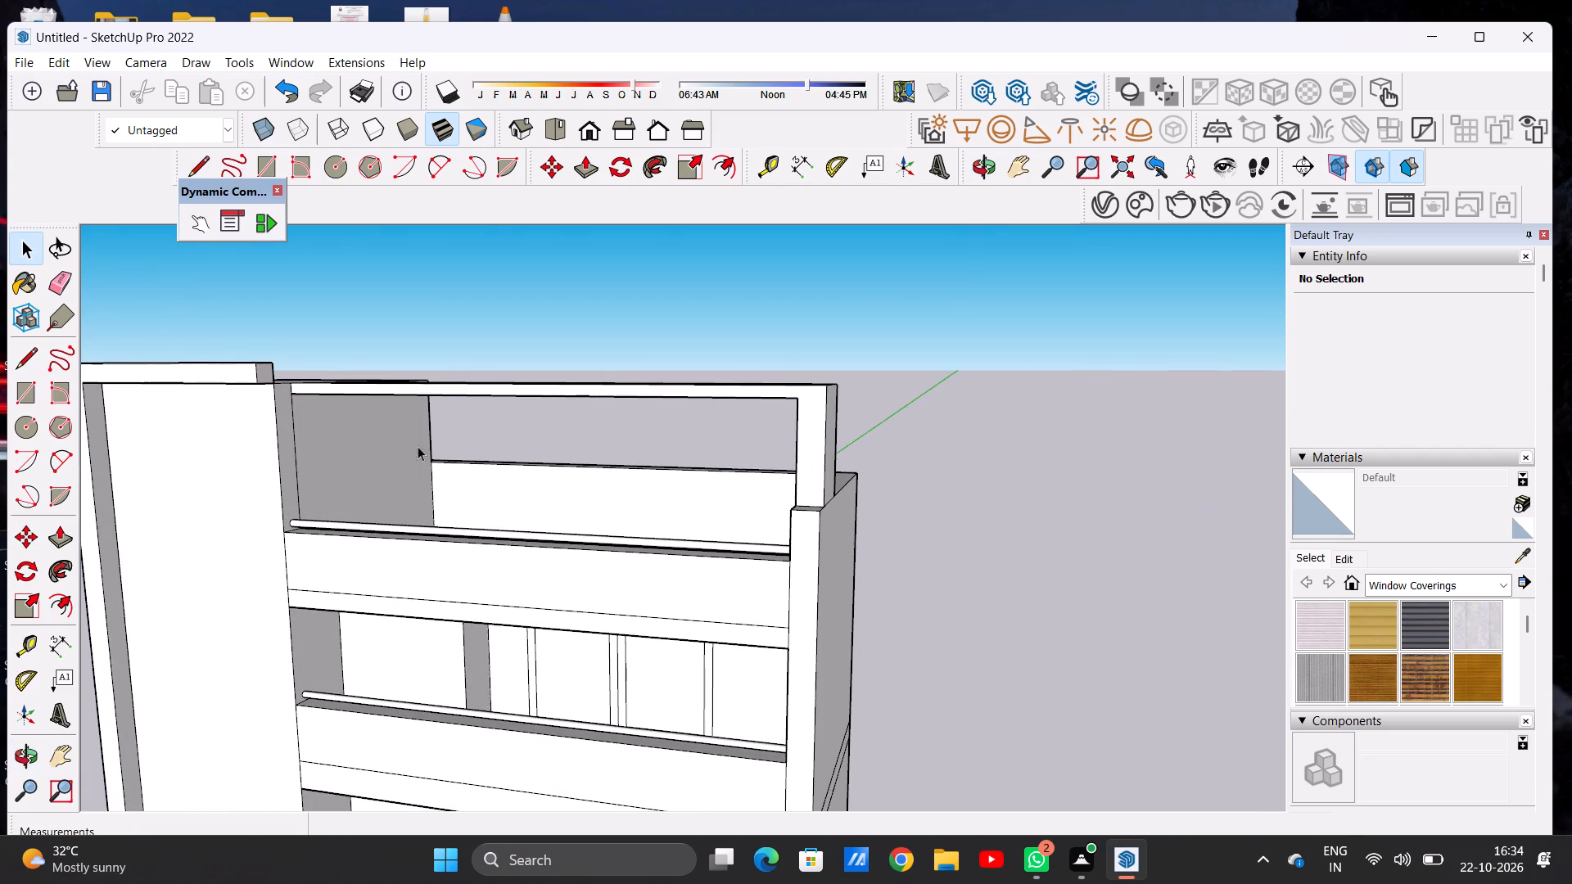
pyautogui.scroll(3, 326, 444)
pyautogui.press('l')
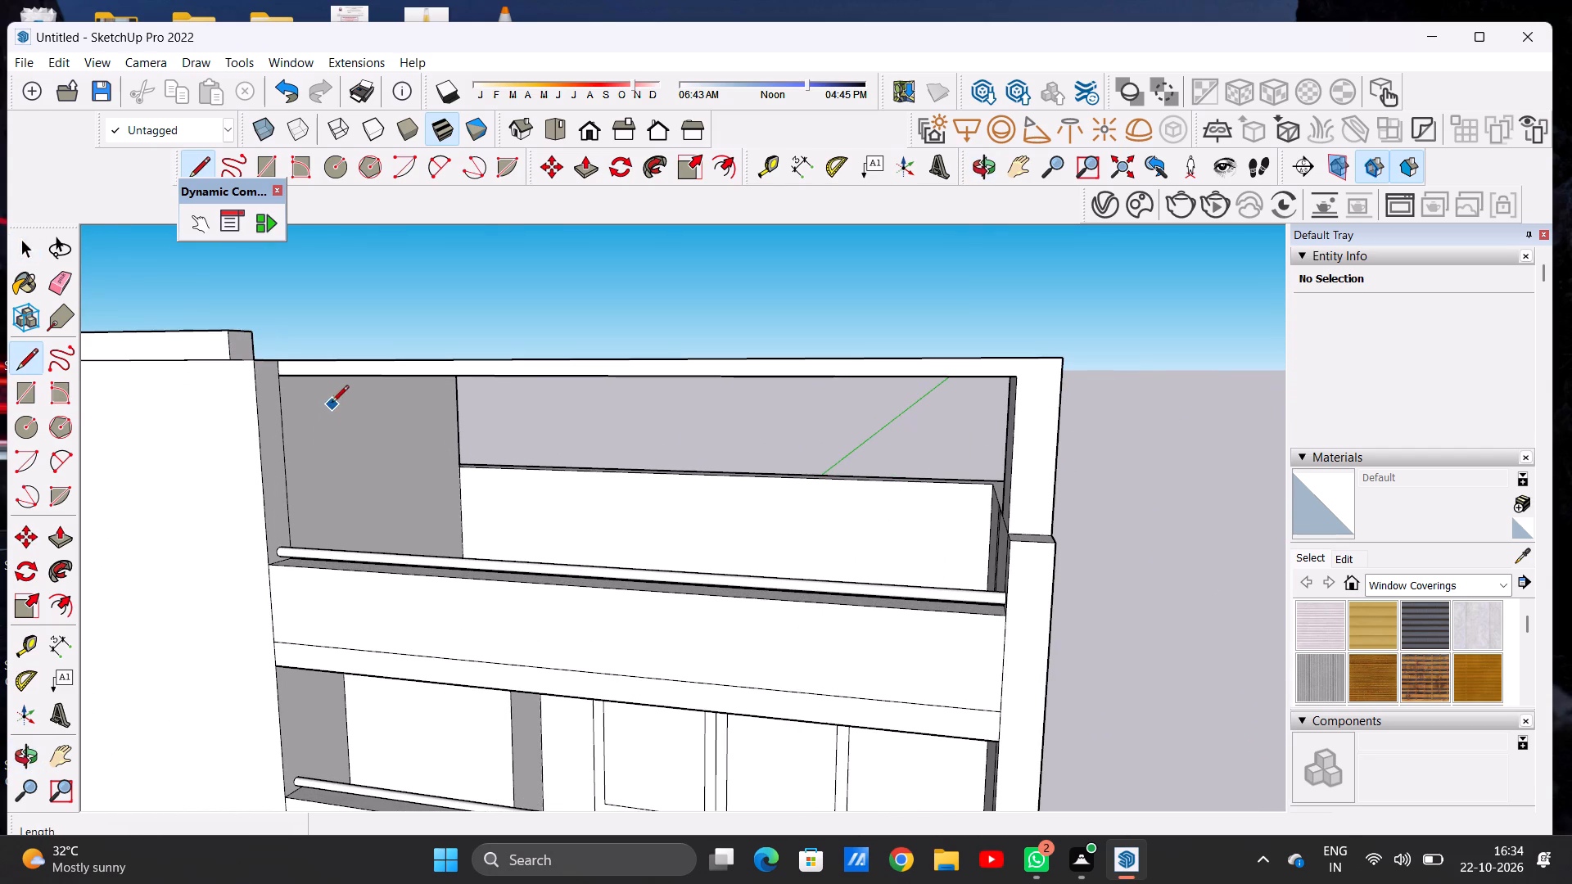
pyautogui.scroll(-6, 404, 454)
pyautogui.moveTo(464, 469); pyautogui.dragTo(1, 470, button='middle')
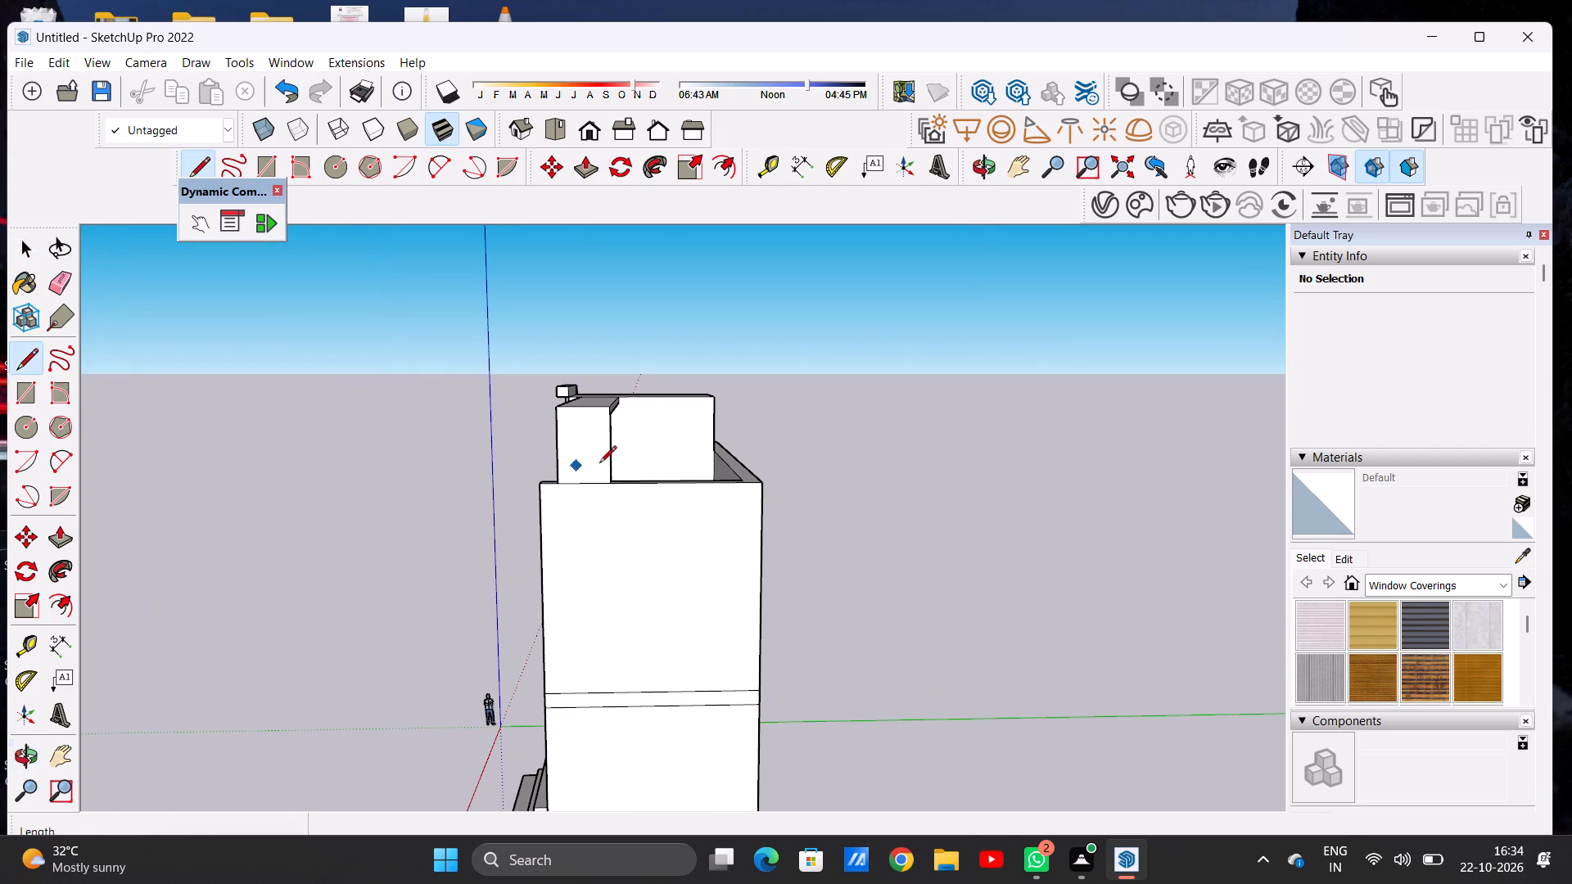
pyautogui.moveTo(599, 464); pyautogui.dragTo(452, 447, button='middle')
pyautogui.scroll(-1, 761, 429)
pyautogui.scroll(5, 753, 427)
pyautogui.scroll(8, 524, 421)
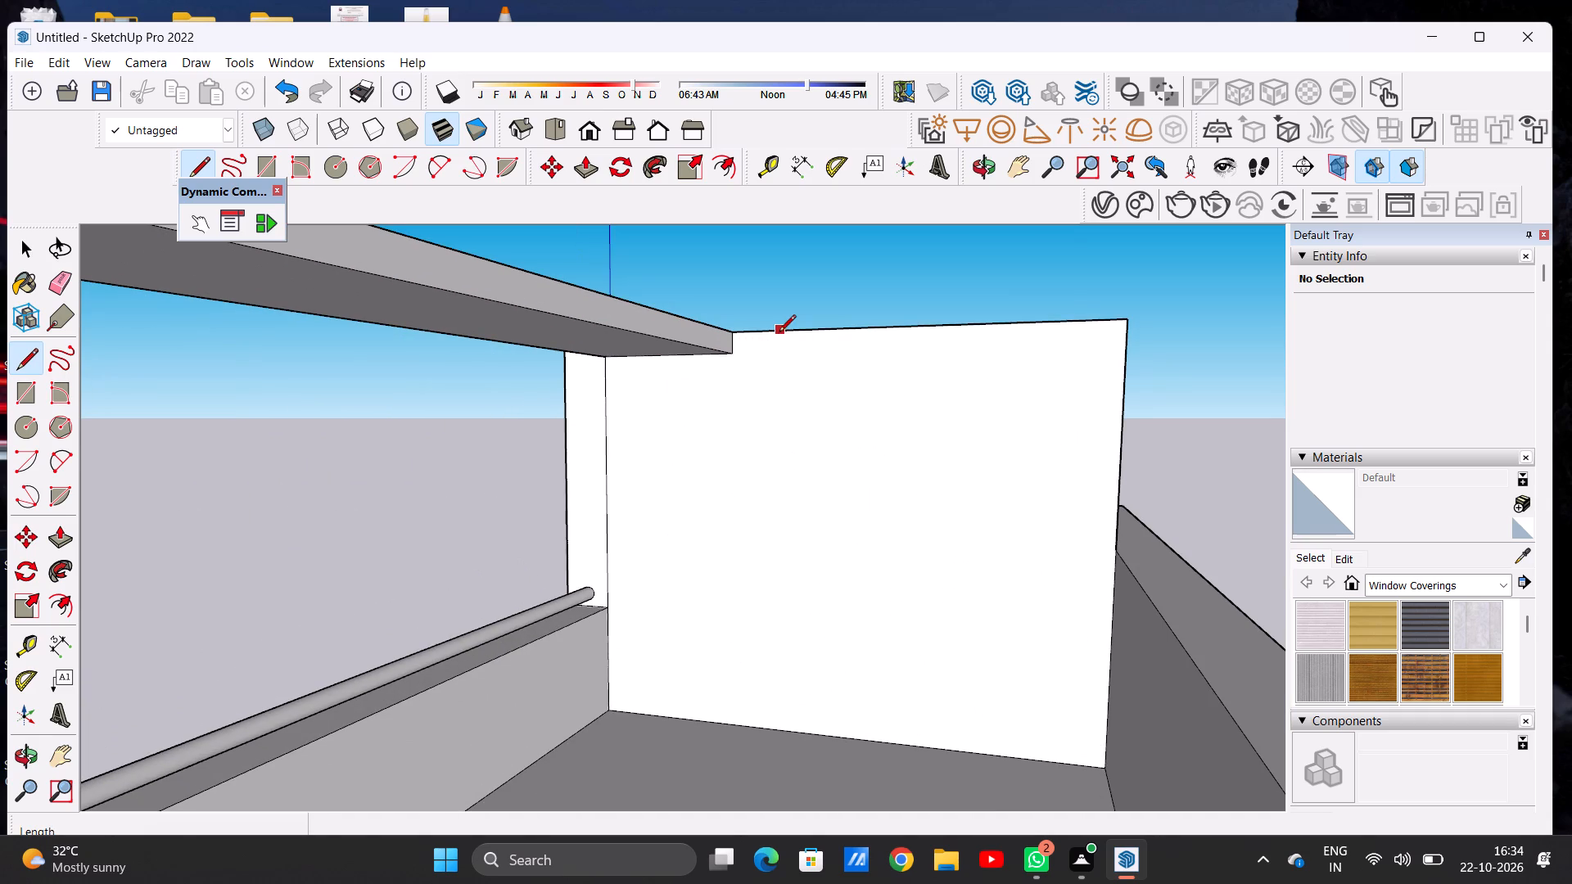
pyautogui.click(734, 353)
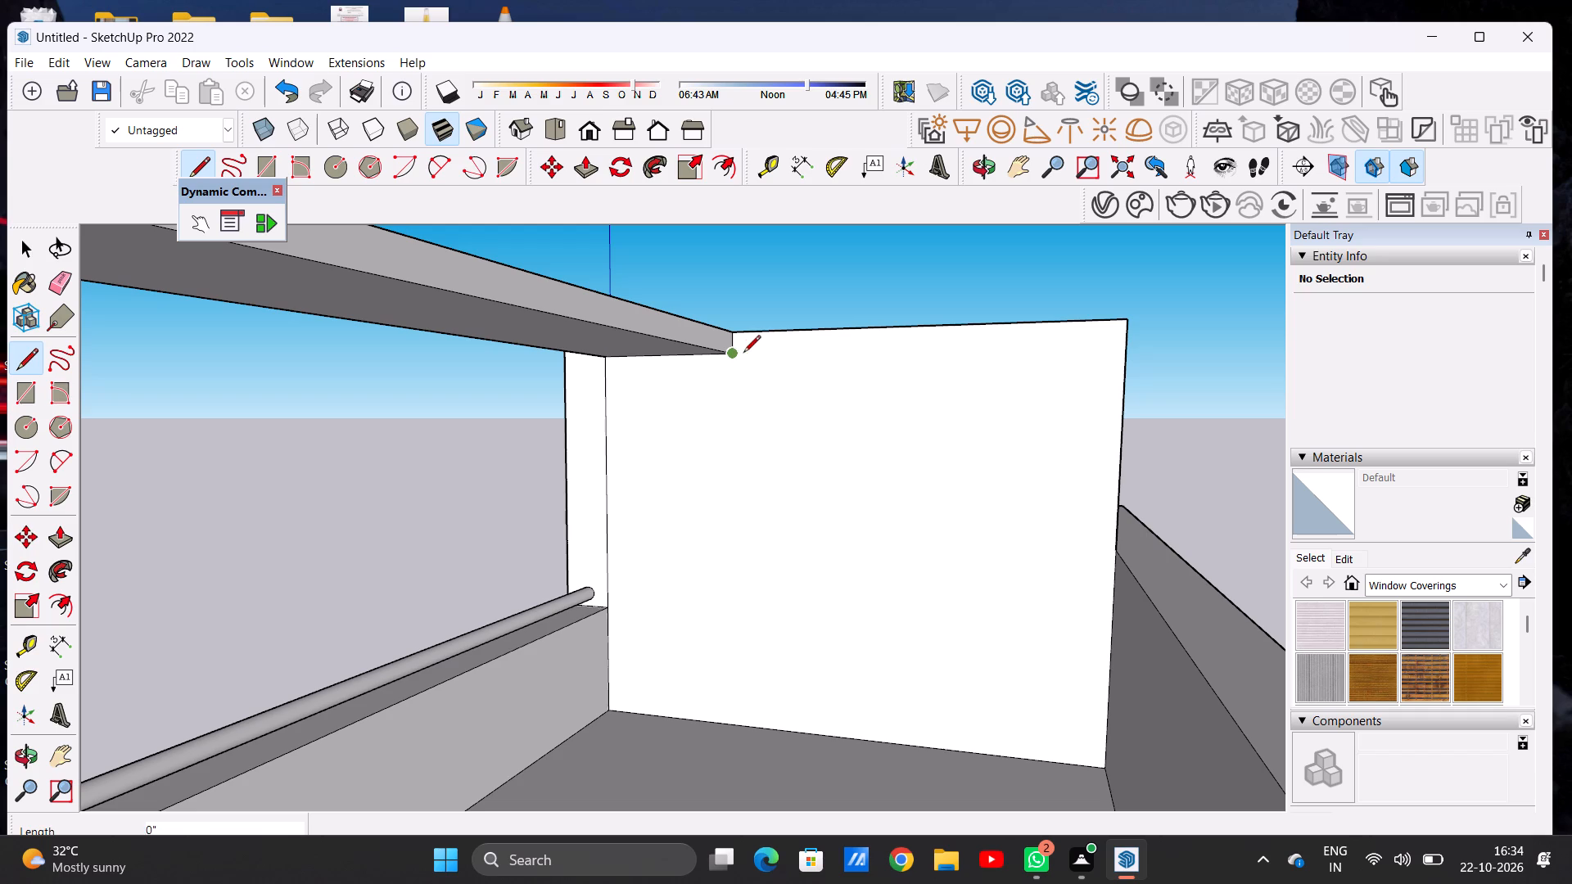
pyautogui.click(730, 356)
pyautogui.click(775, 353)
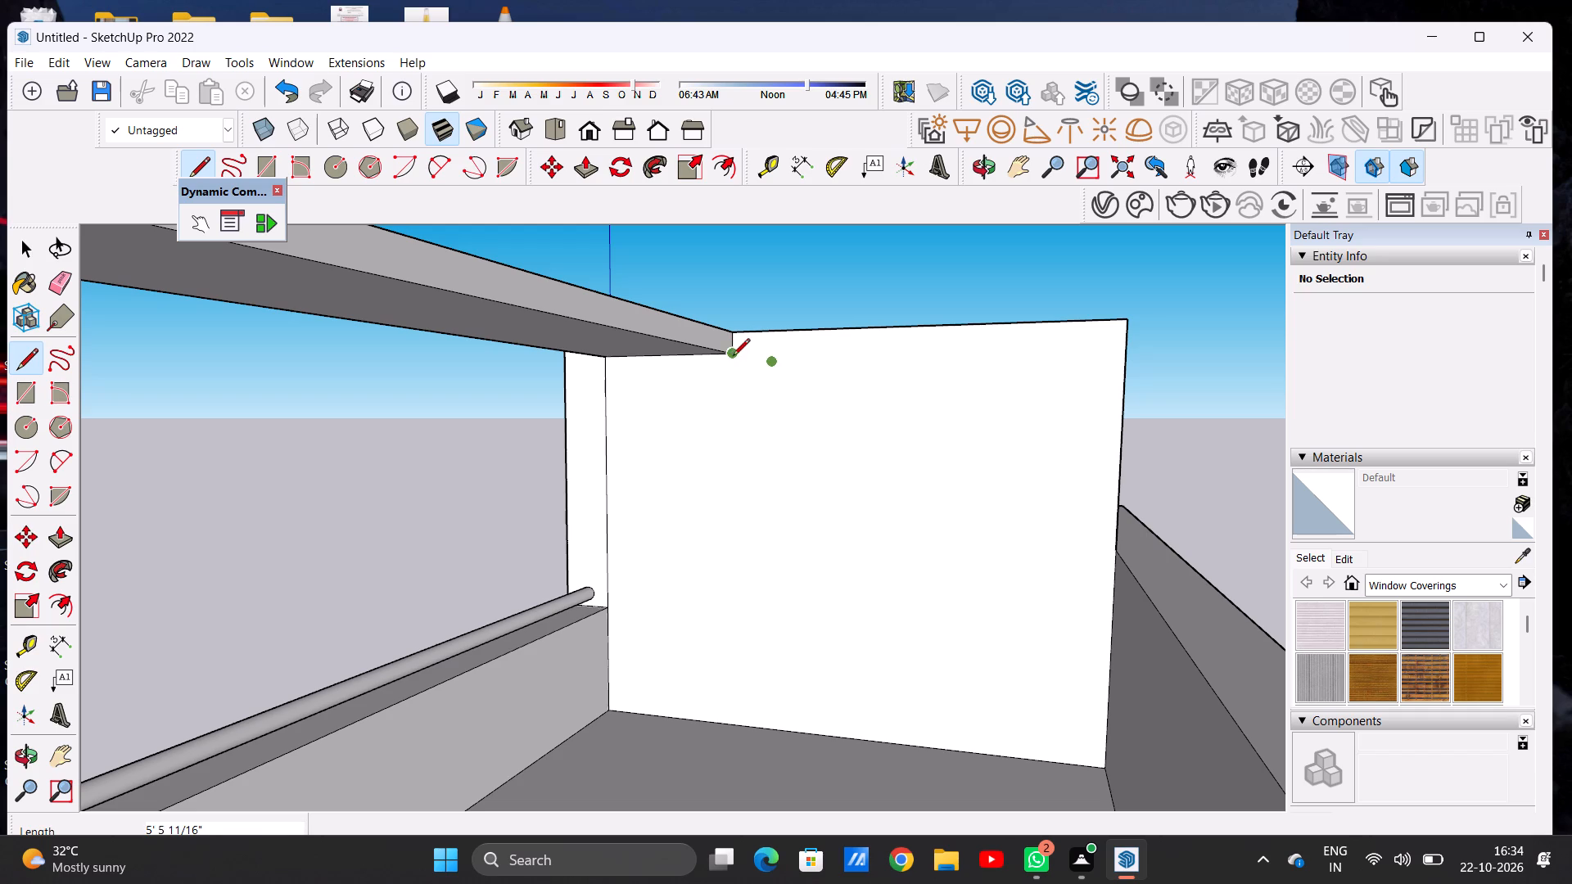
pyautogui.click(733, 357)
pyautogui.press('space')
# Draw a line about 1' 8 7/16" rearward from the top beam's rear lower corner on the roof block wall, continuing vertically down to the terrace floor.
pyautogui.moveTo(725, 377); pyautogui.dragTo(732, 434, button='middle')
pyautogui.scroll(7, 749, 402)
pyautogui.press('l')
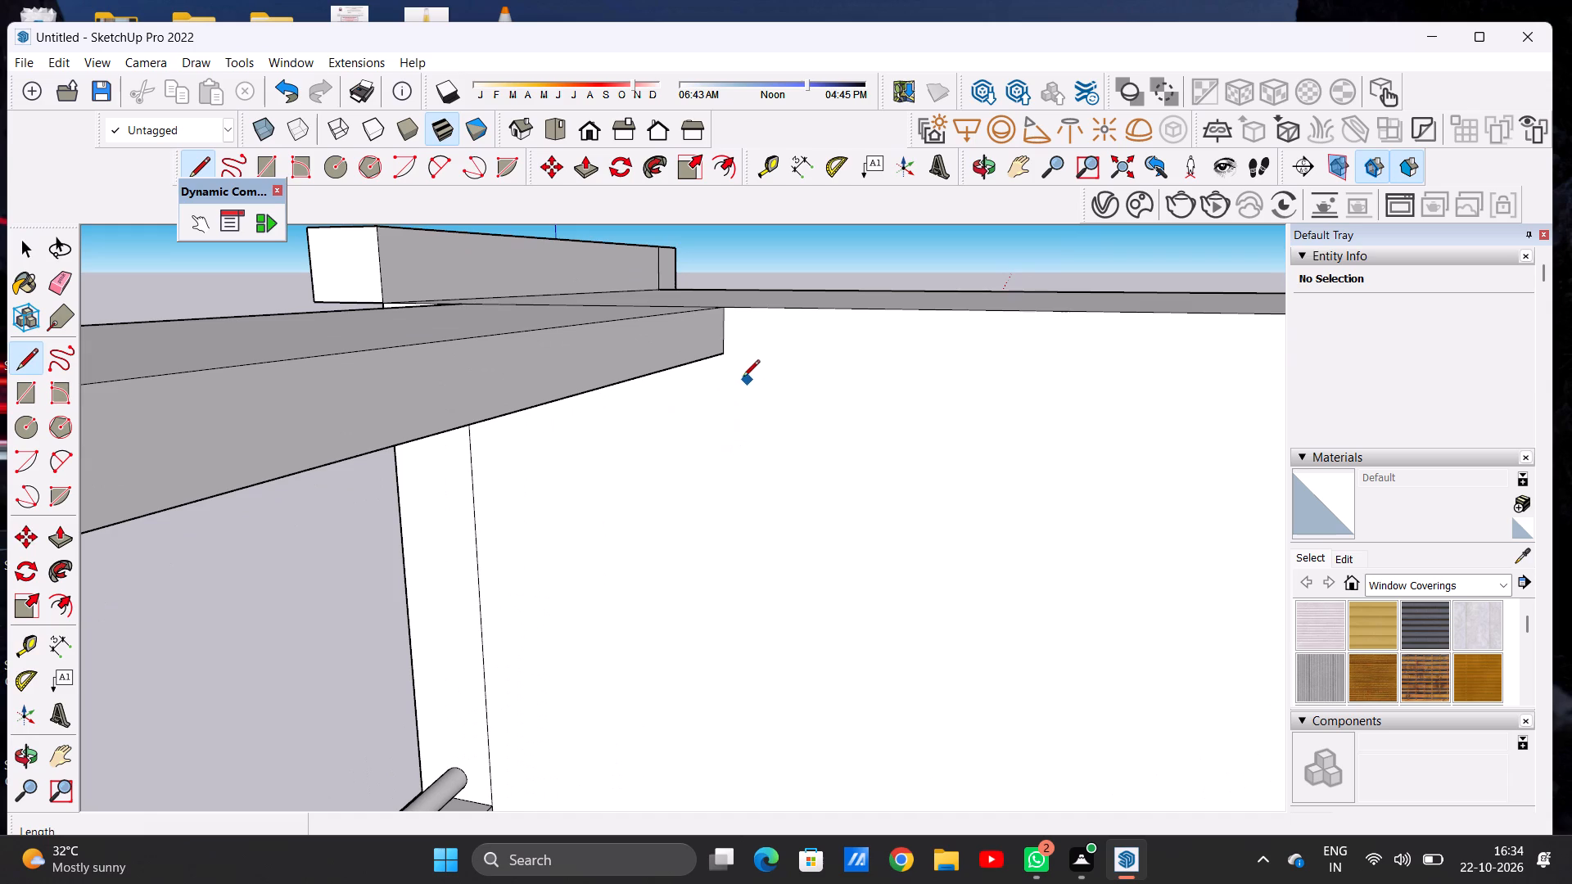
pyautogui.click(727, 353)
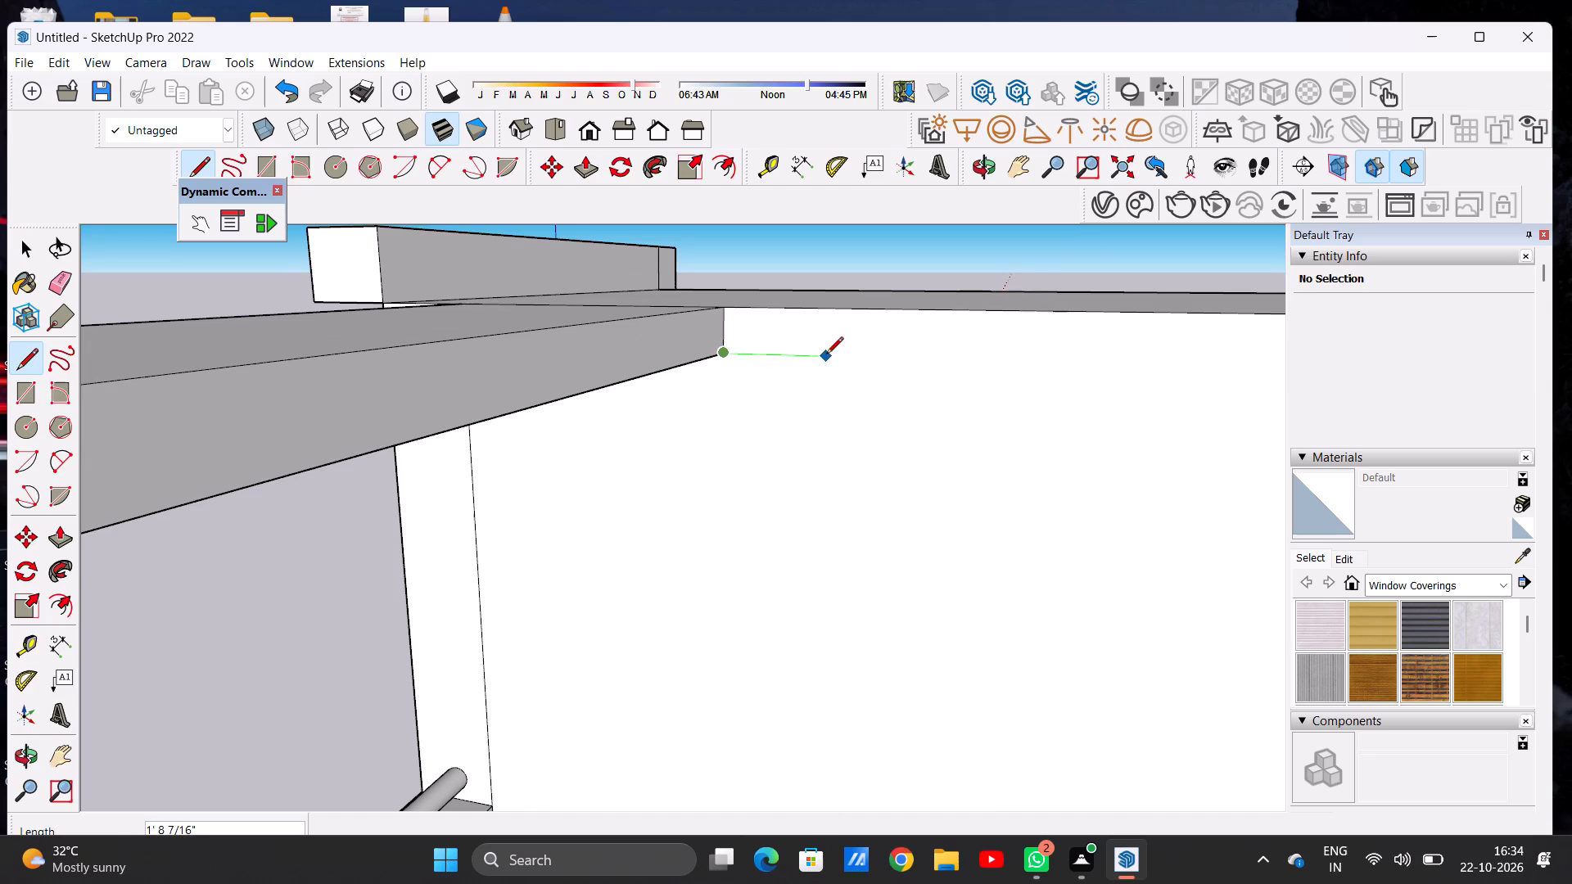
pyautogui.click(827, 355)
pyautogui.scroll(-9, 842, 318)
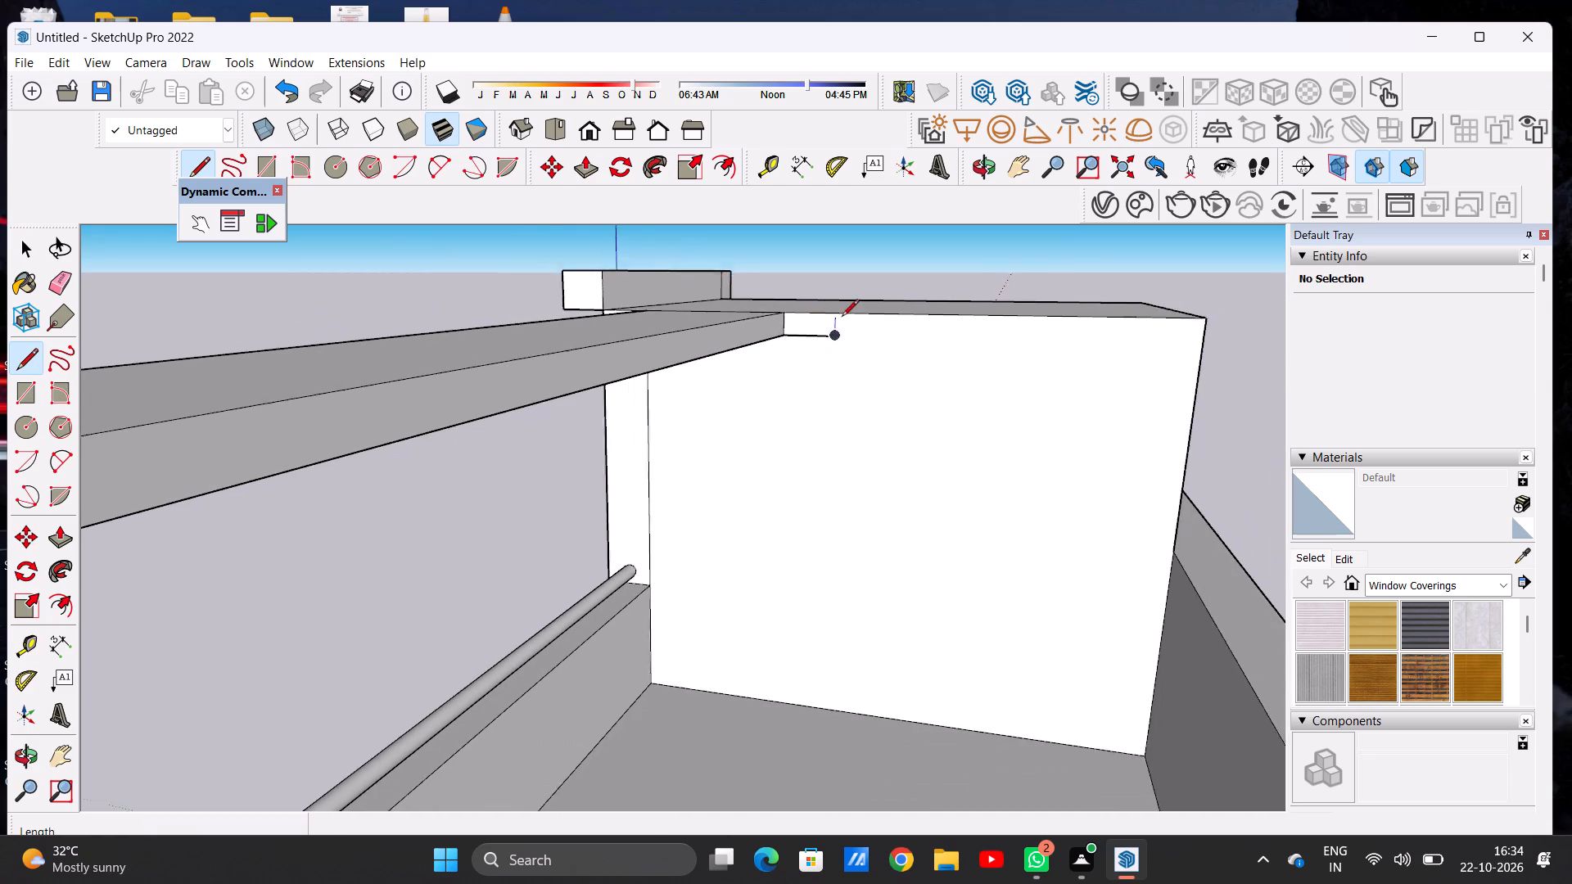
pyautogui.scroll(-2, 842, 318)
pyautogui.click(824, 616)
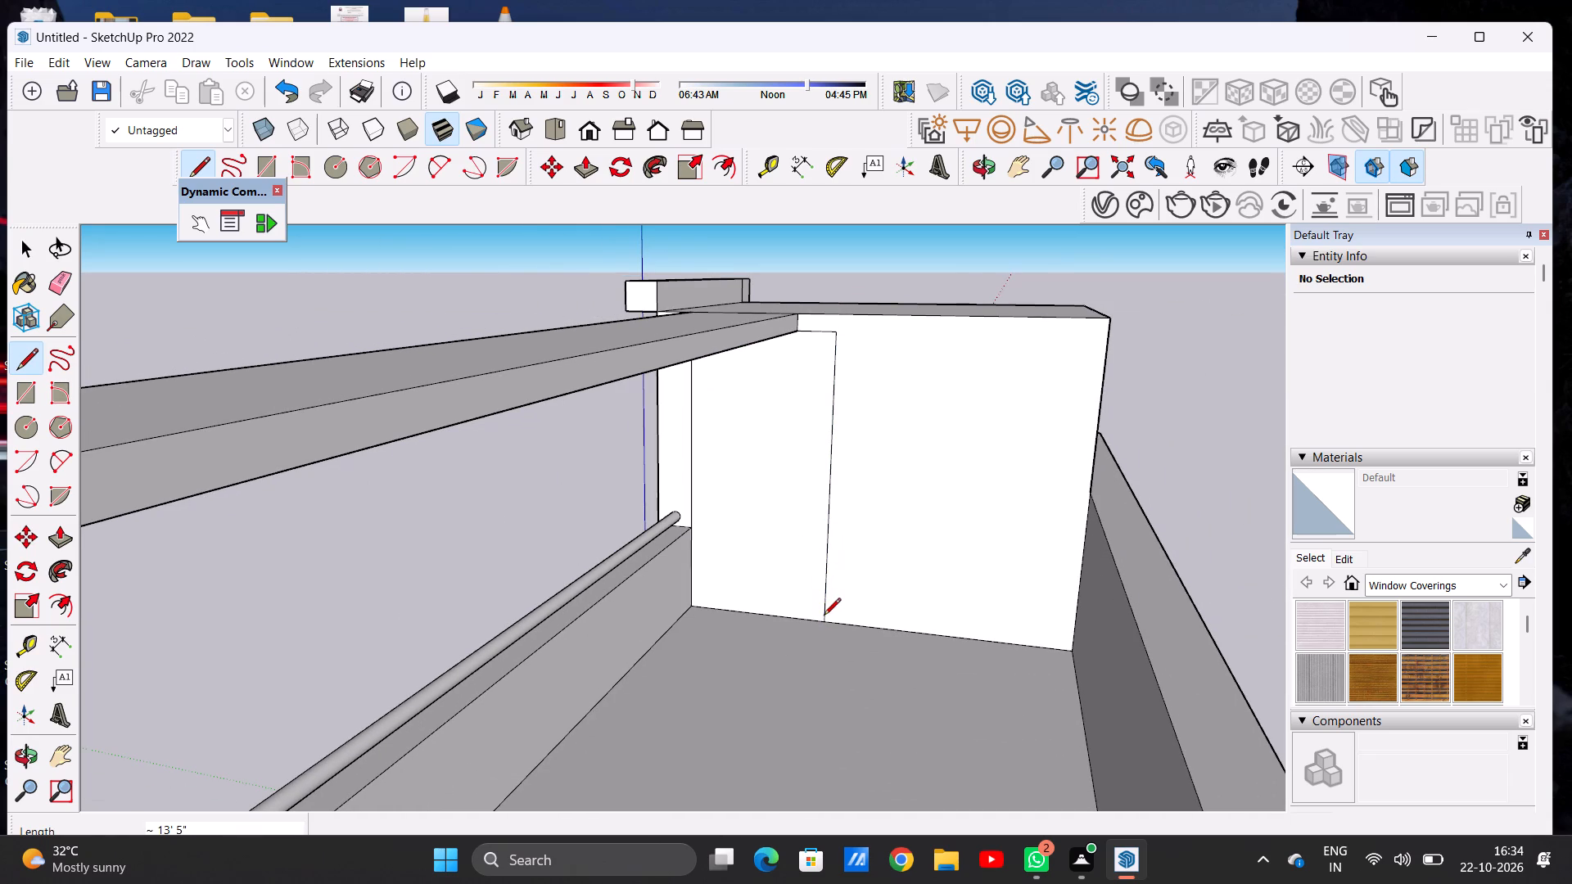
pyautogui.press('space')
# Push/Pull the outlined wall strip below the top beam outward about 2' 8 1/2" to form a pillar beside the roof block.
pyautogui.scroll(-8, 787, 504)
pyautogui.moveTo(648, 520); pyautogui.dragTo(1118, 460, button='middle')
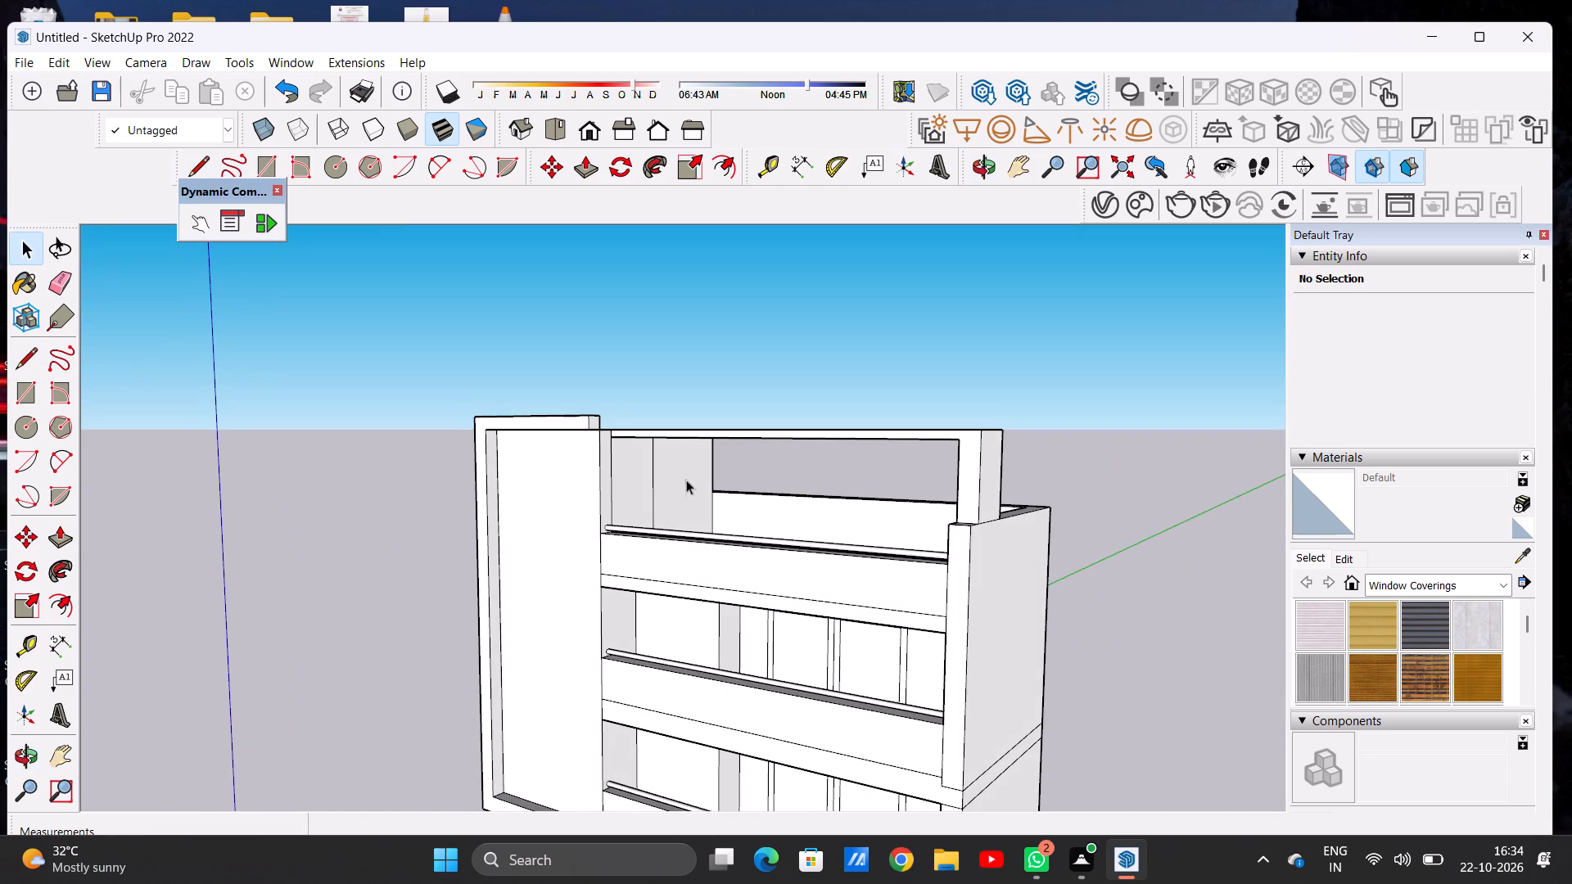
pyautogui.scroll(7, 617, 470)
pyautogui.press('p')
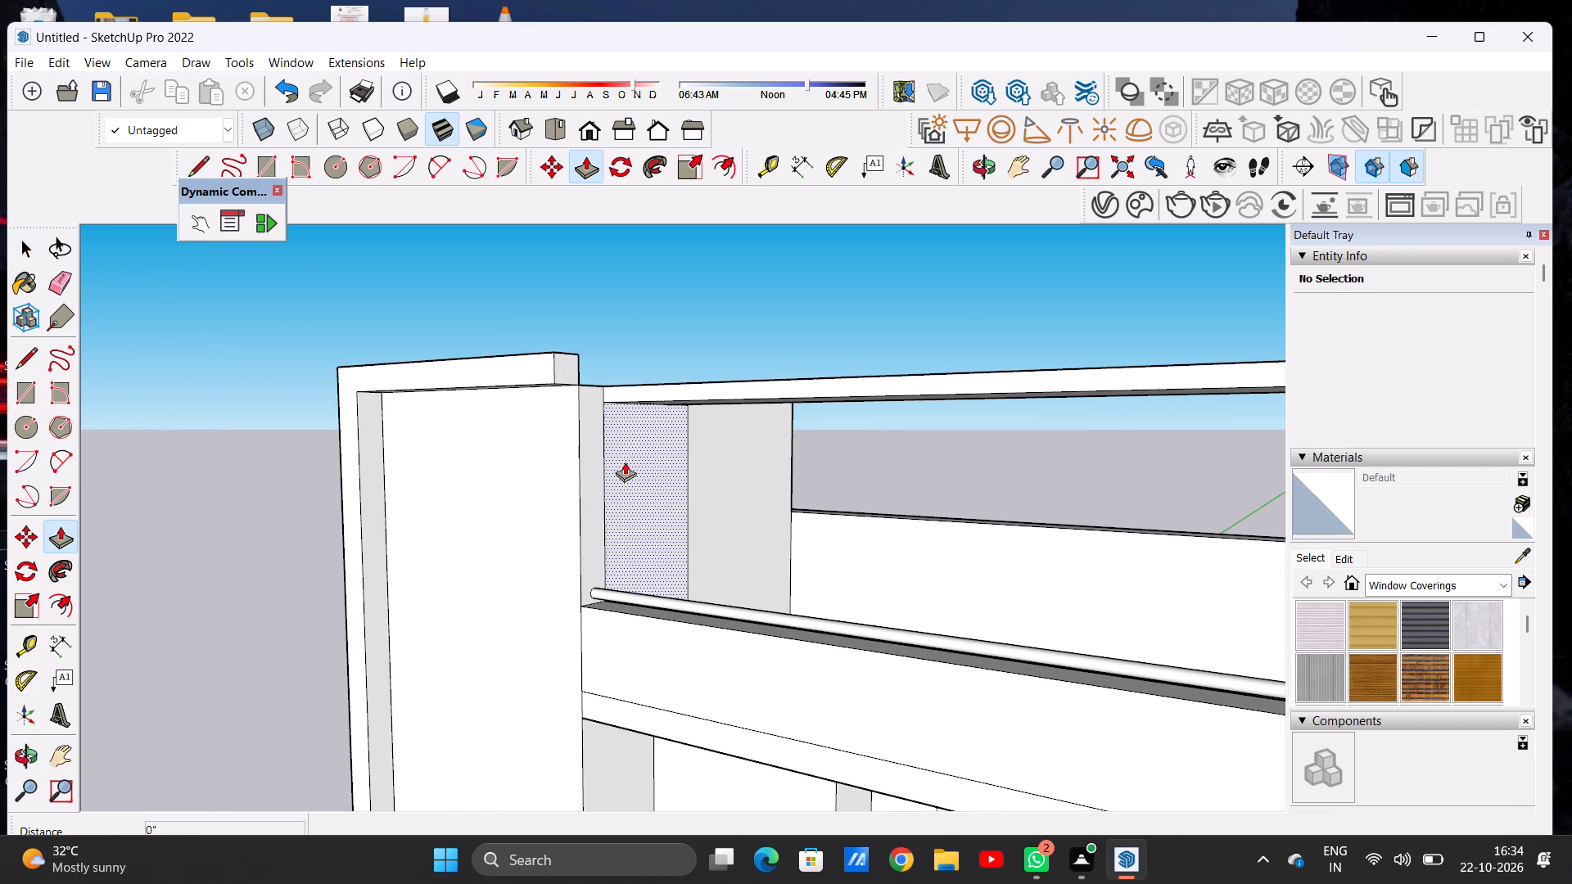
pyautogui.click(625, 462)
pyautogui.click(669, 470)
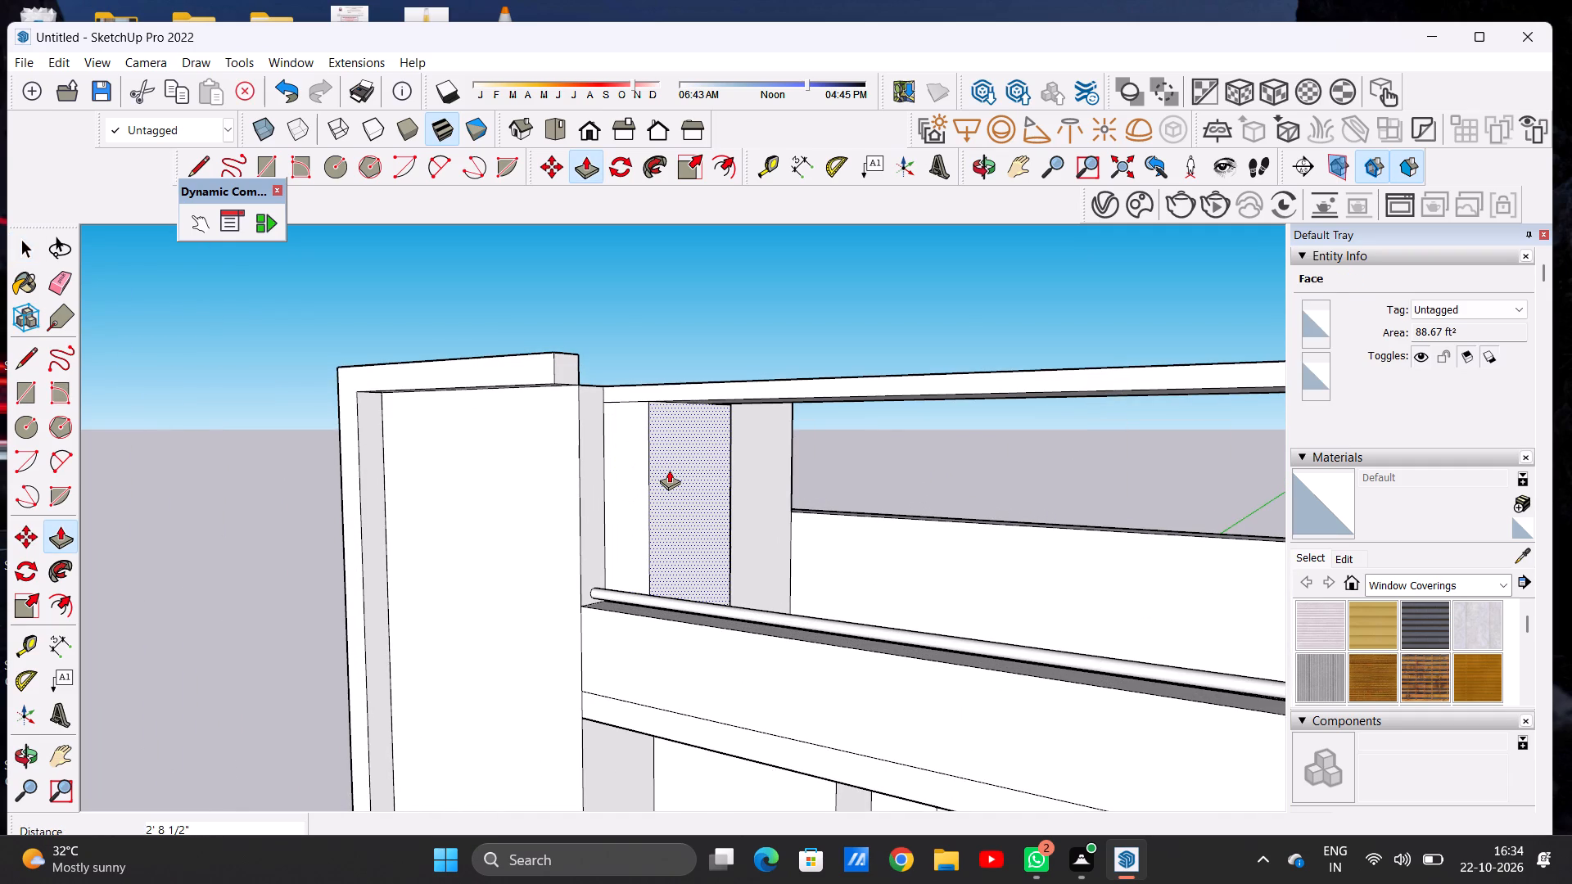
pyautogui.press('space')
# Examine the facade from the front with the new terrace pillar beside the roof block.
pyautogui.scroll(-6, 669, 474)
pyautogui.scroll(1, 671, 478)
pyautogui.scroll(-2, 671, 478)
pyautogui.moveTo(620, 514); pyautogui.dragTo(886, 512, button='middle')
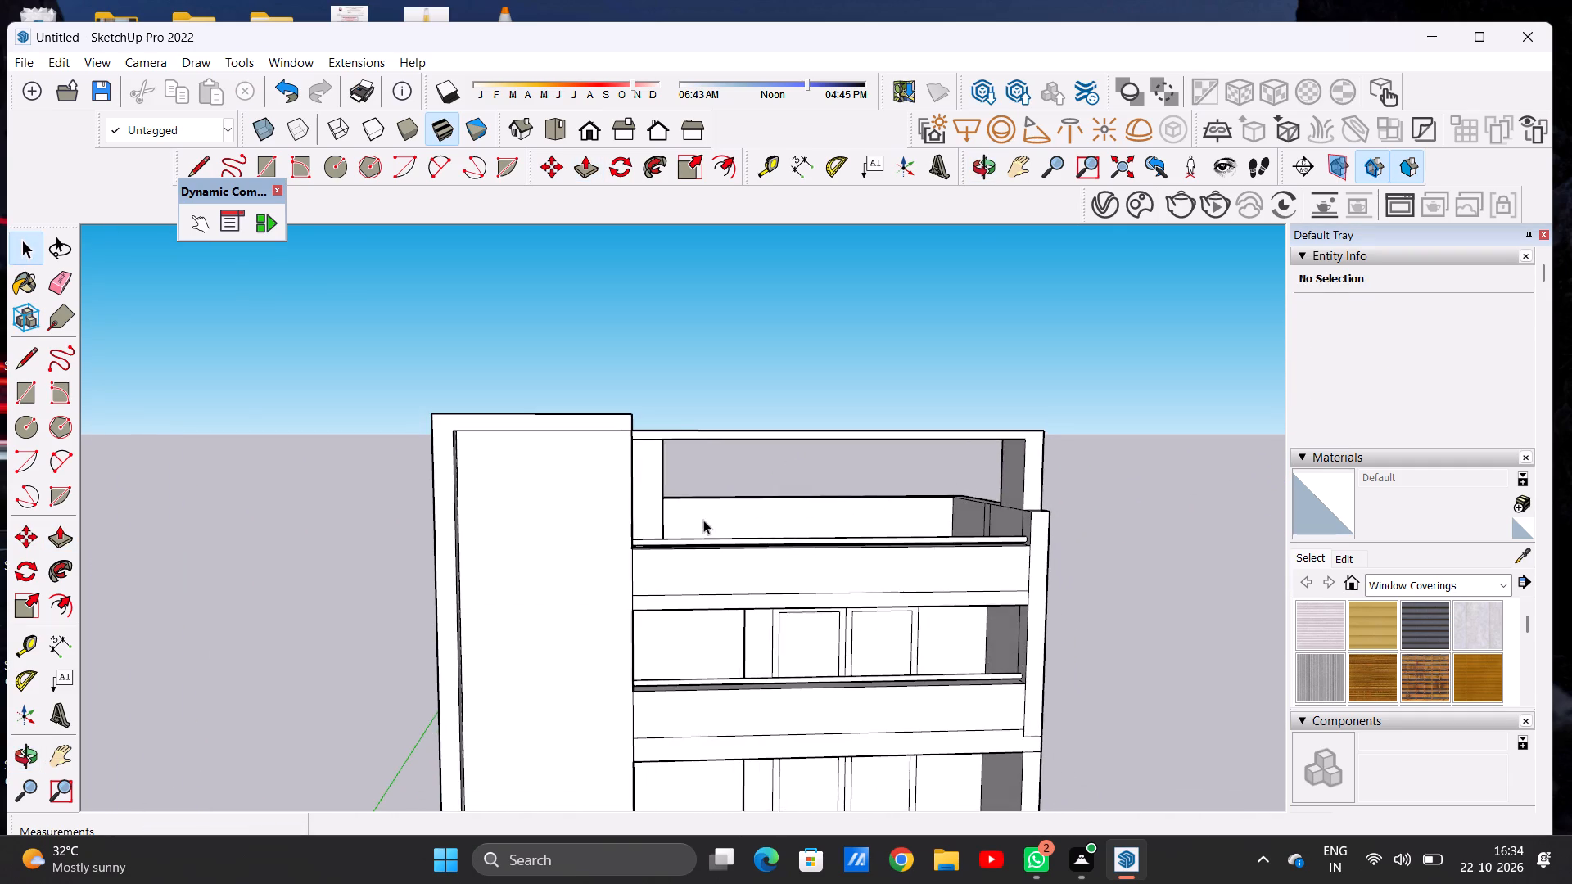
pyautogui.scroll(-7, 703, 520)
pyautogui.scroll(-5, 617, 516)
pyautogui.scroll(3, 686, 513)
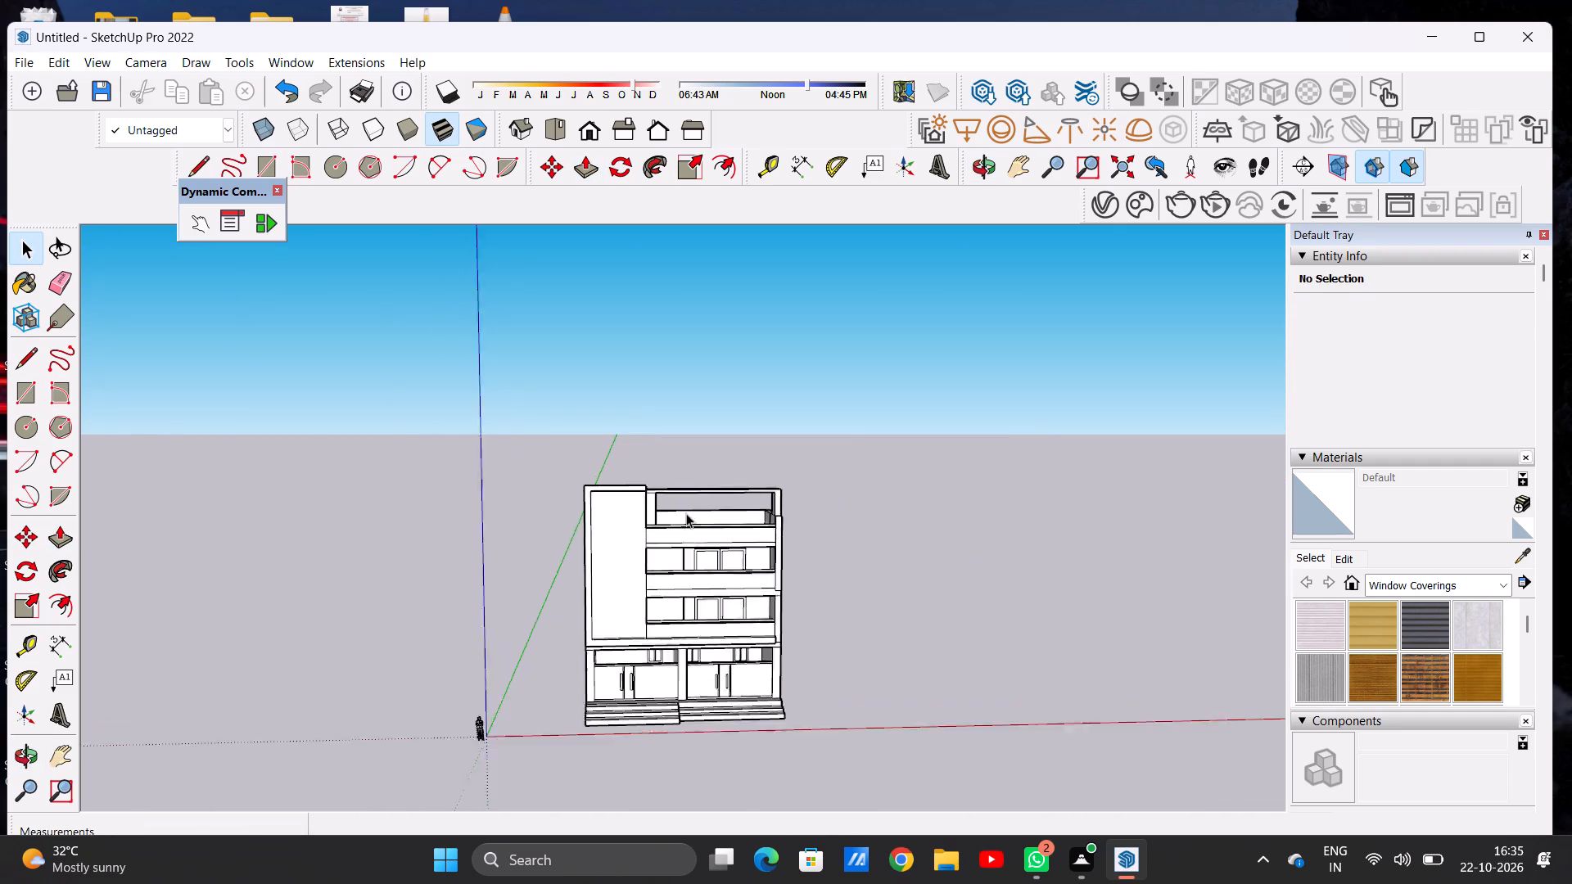
pyautogui.scroll(5, 686, 513)
pyautogui.scroll(-7, 617, 489)
pyautogui.scroll(8, 588, 616)
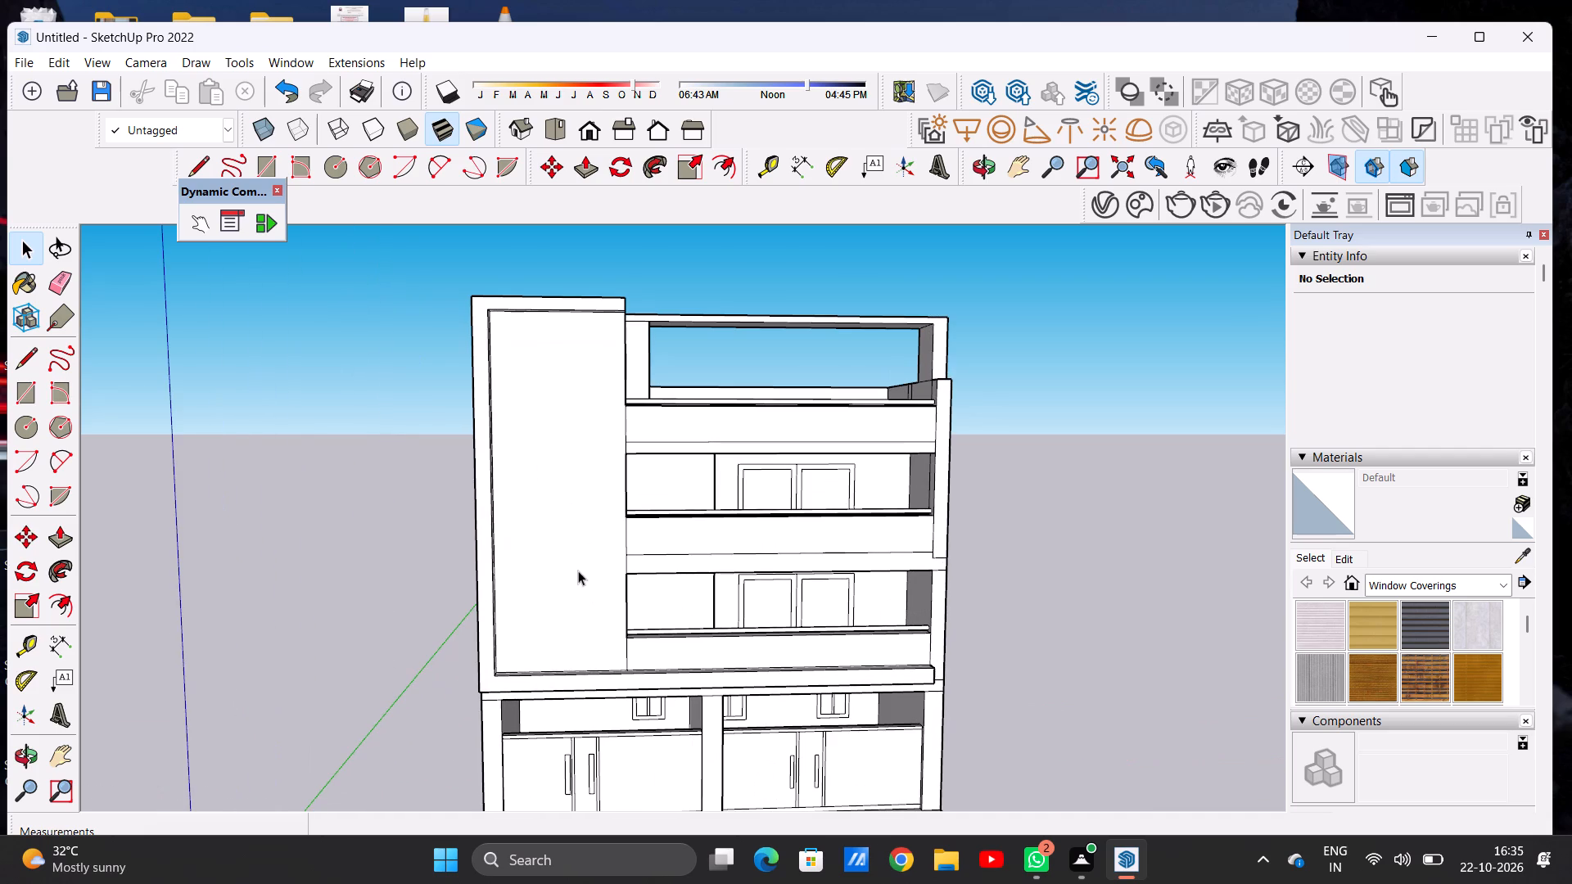
# Draw a vertical line about 39' 11 1/2" long on the tower's recessed front panel, from its bottom edge to its top edge.
pyautogui.press('l')
pyautogui.scroll(3, 579, 617)
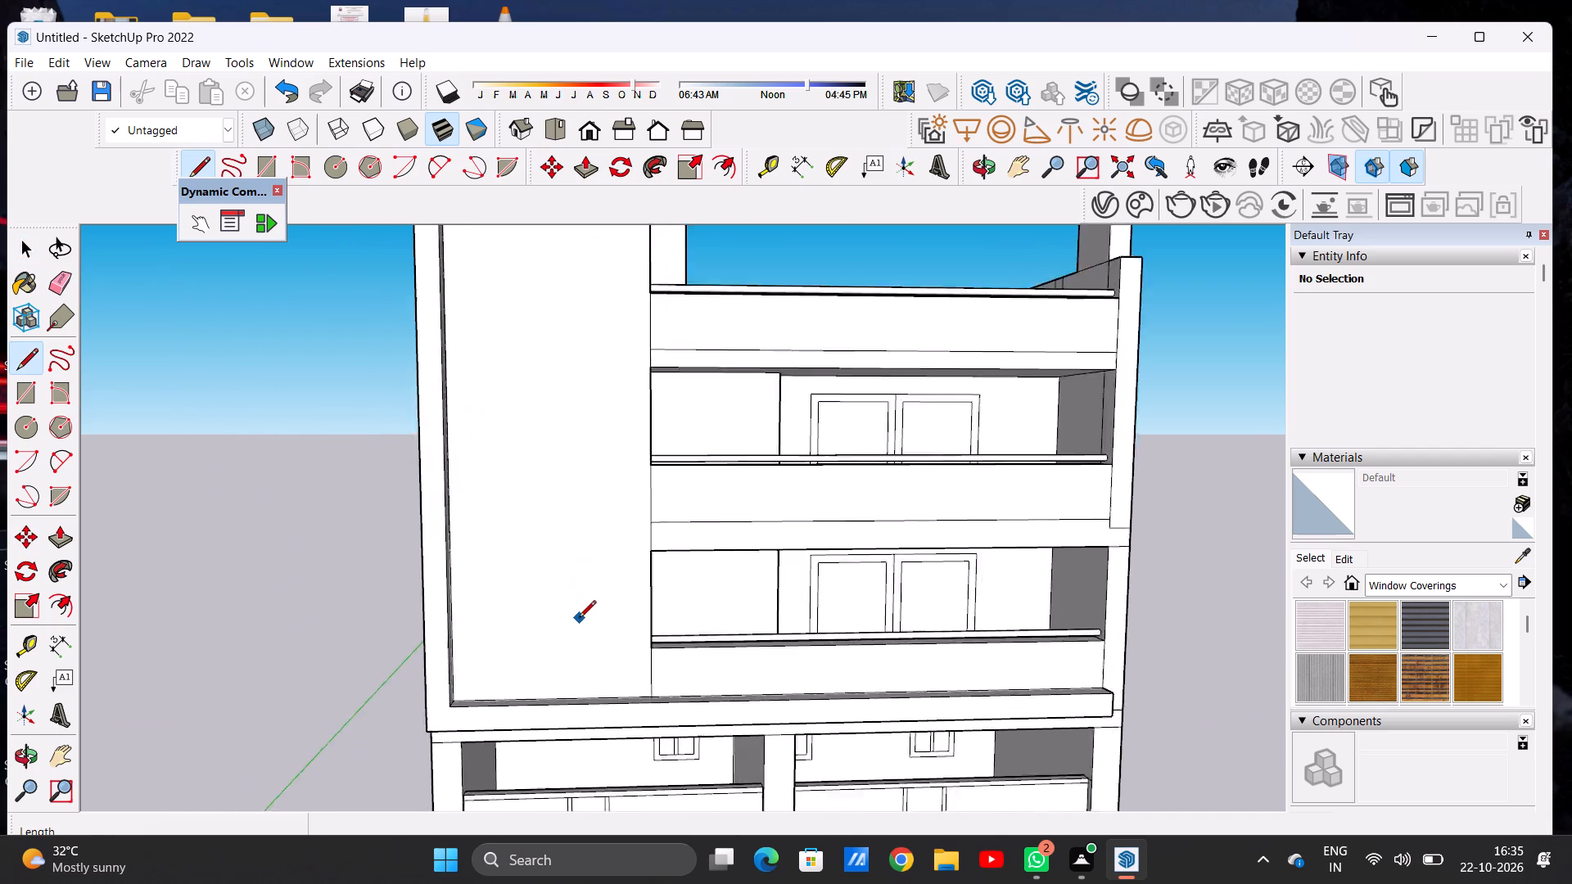
pyautogui.scroll(9, 579, 619)
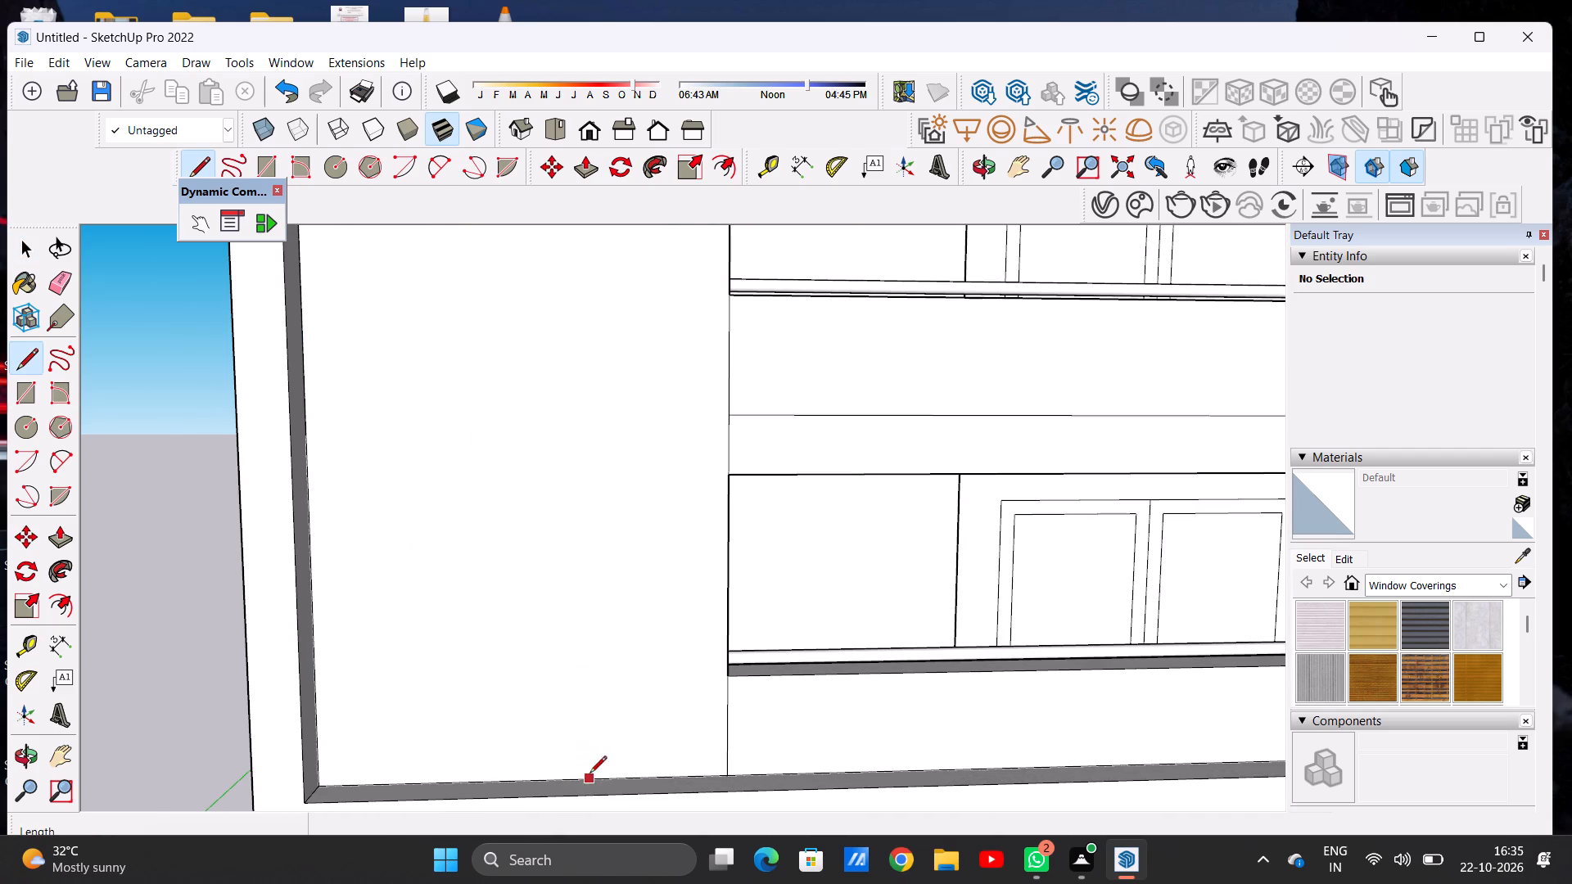
pyautogui.click(576, 782)
pyautogui.scroll(-13, 585, 626)
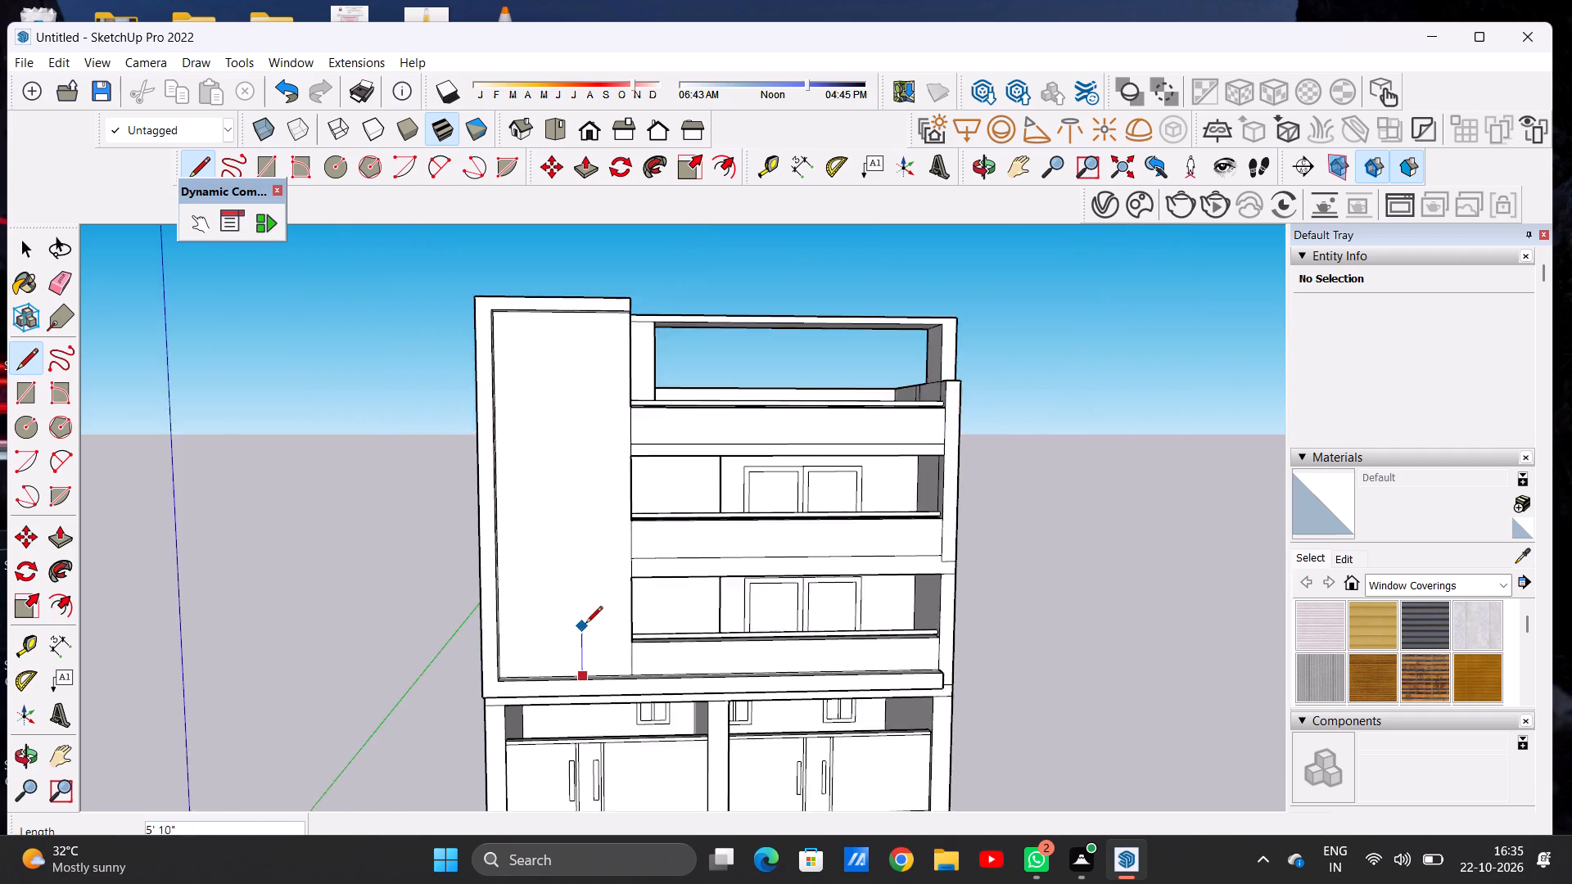
pyautogui.scroll(-3, 585, 625)
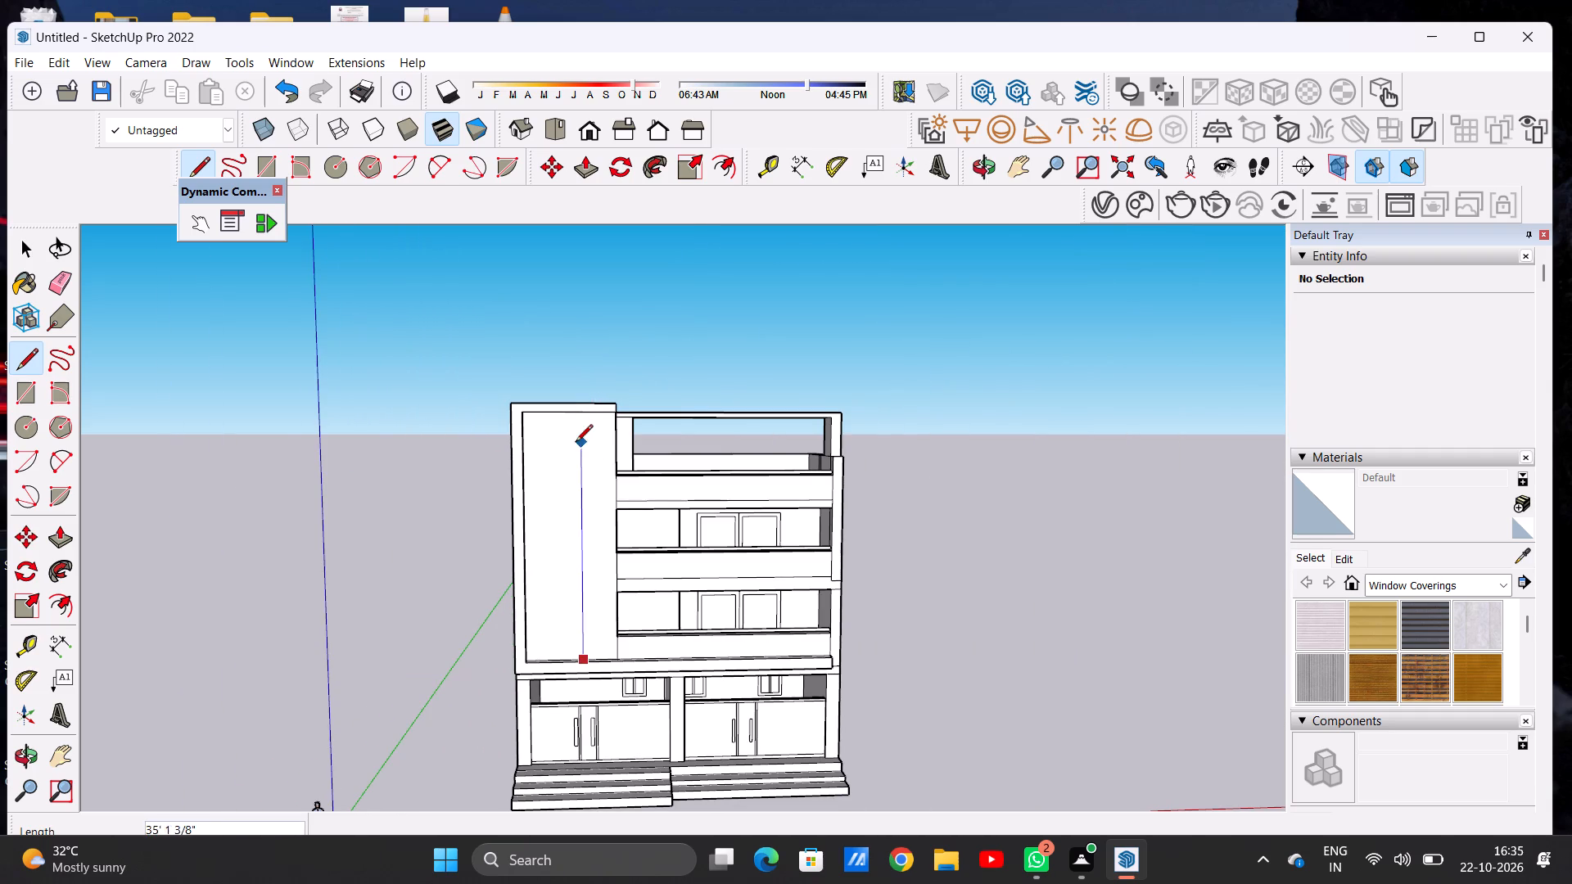
pyautogui.scroll(8, 576, 443)
pyautogui.moveTo(593, 390); pyautogui.dragTo(594, 329, button='middle')
pyautogui.scroll(2, 594, 329)
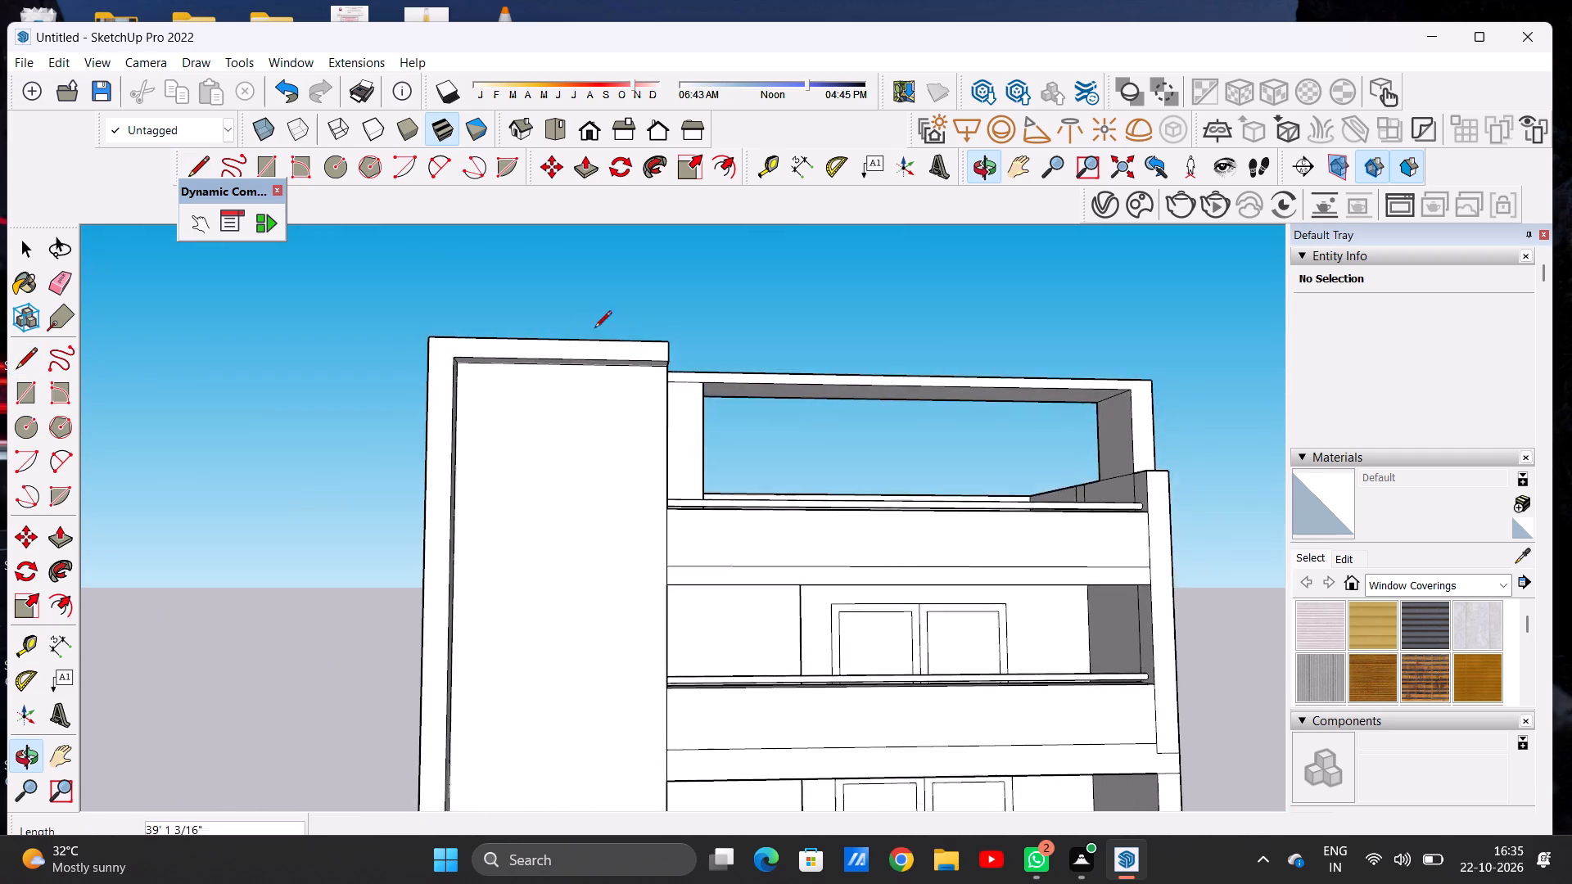
pyautogui.scroll(3, 594, 329)
pyautogui.scroll(-1, 605, 354)
pyautogui.scroll(4, 605, 354)
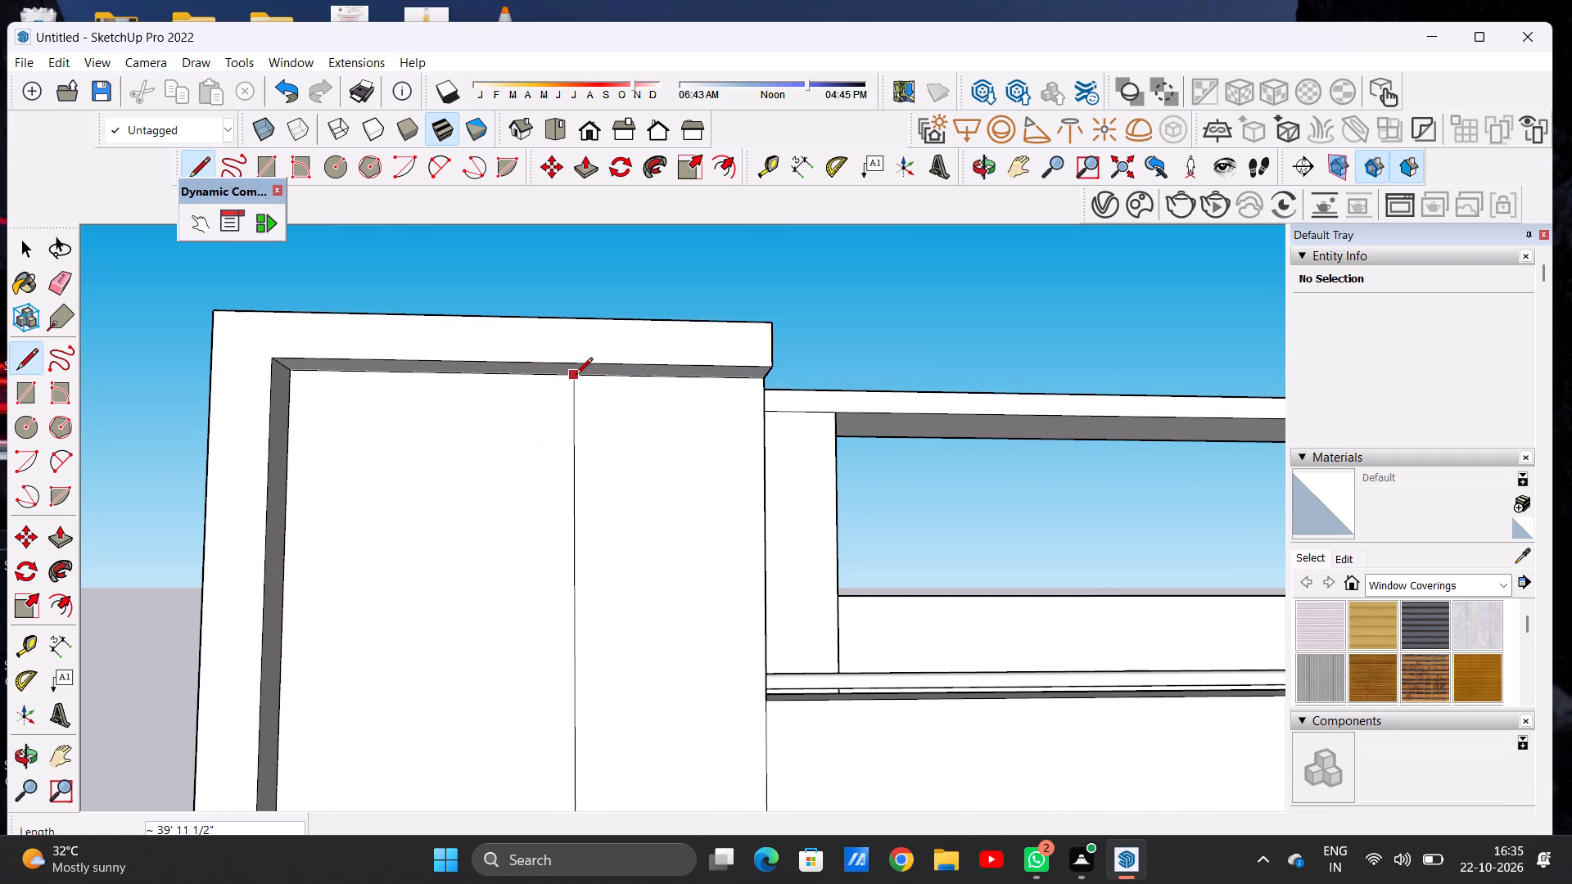
pyautogui.click(584, 376)
pyautogui.press('space')
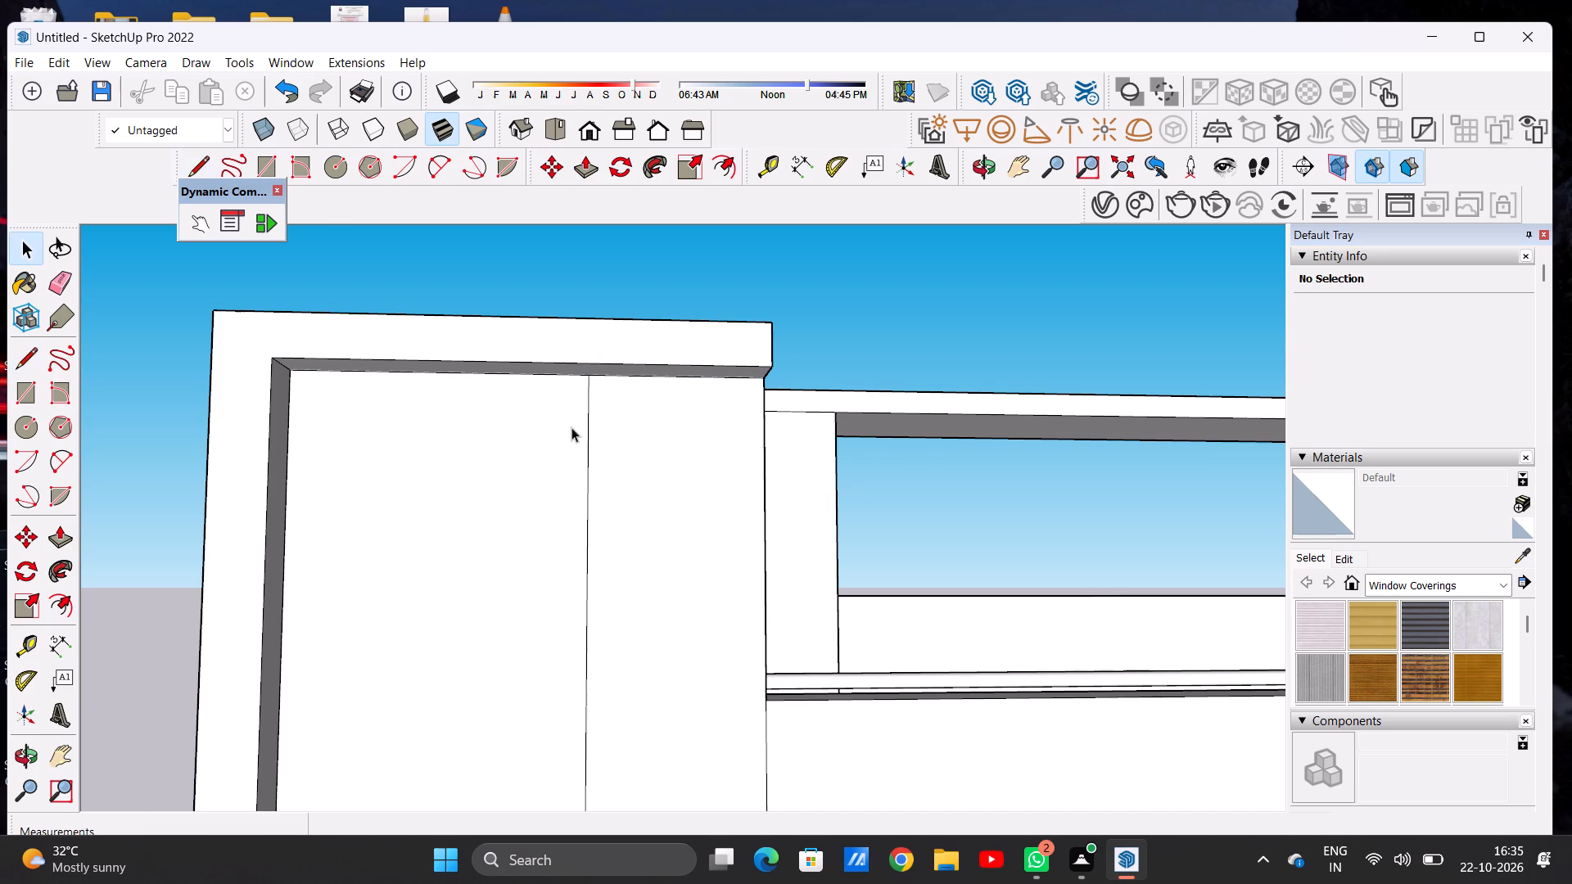
# Copy the vertical panel line three times toward the balconies, spaced about 6 3/8", 7 9/16" and 7 15/16" apart.
pyautogui.scroll(-18, 566, 439)
pyautogui.scroll(-2, 547, 554)
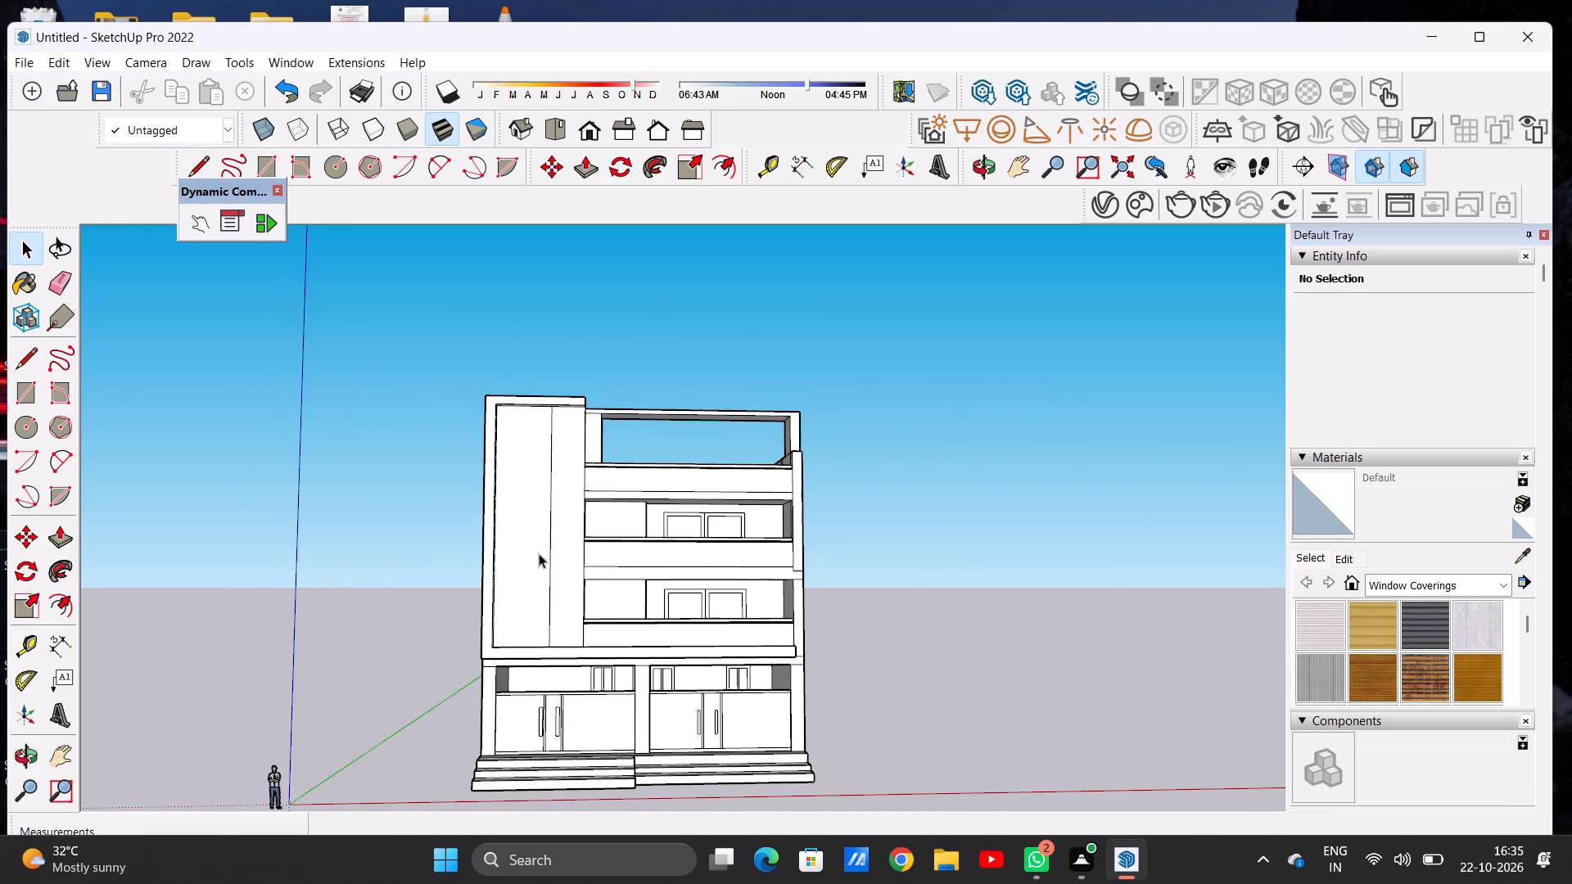
pyautogui.scroll(6, 576, 607)
pyautogui.moveTo(573, 607); pyautogui.dragTo(554, 663, button='middle')
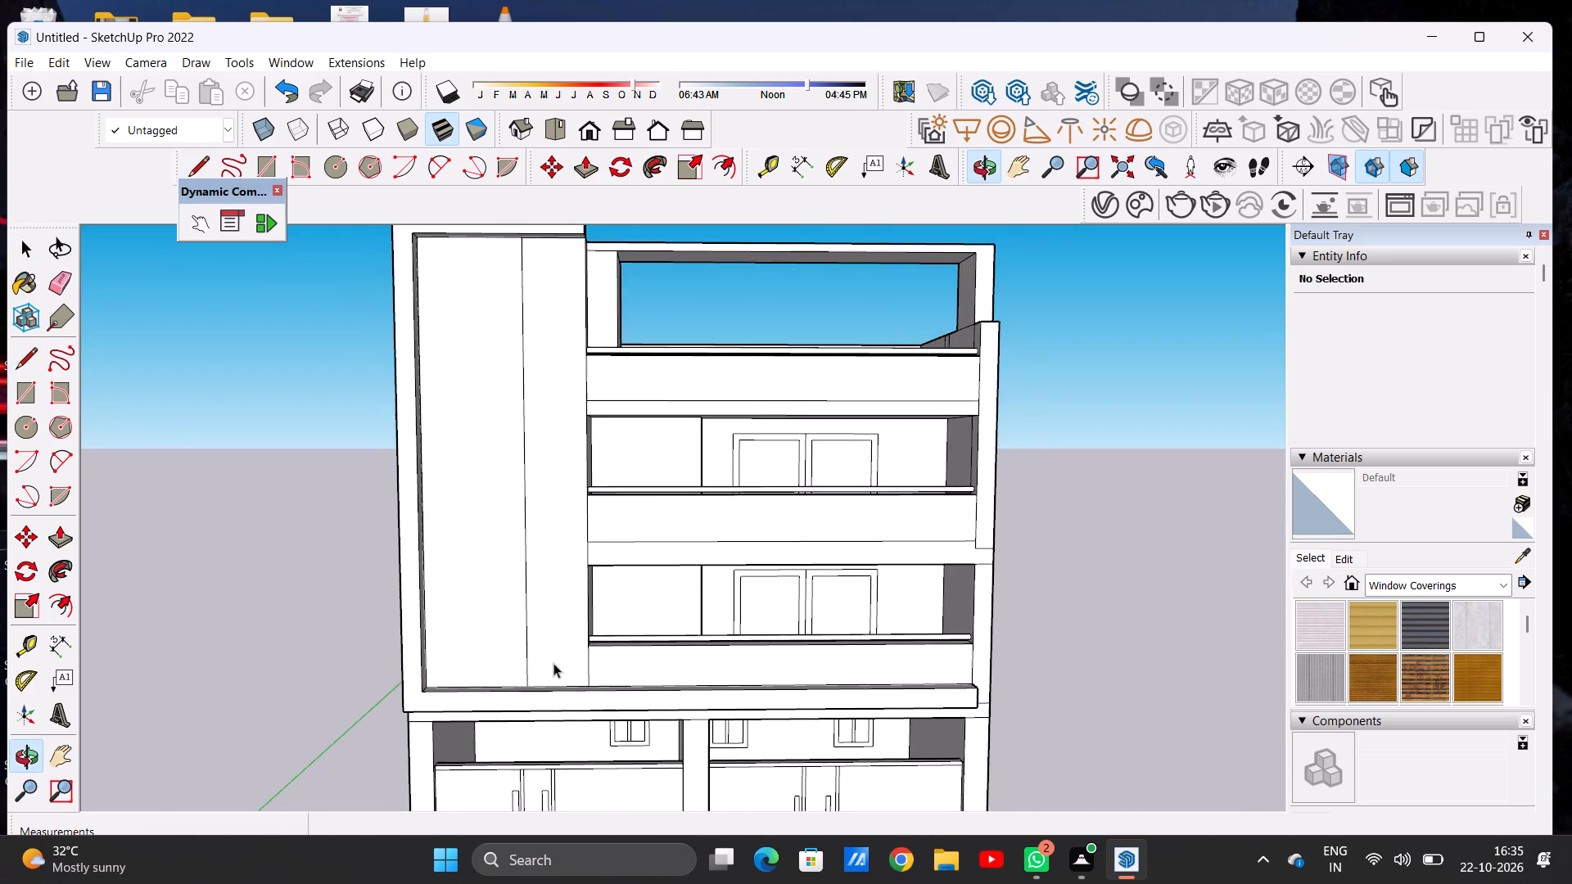
pyautogui.scroll(1, 553, 663)
pyautogui.scroll(-4, 531, 690)
pyautogui.scroll(4, 531, 671)
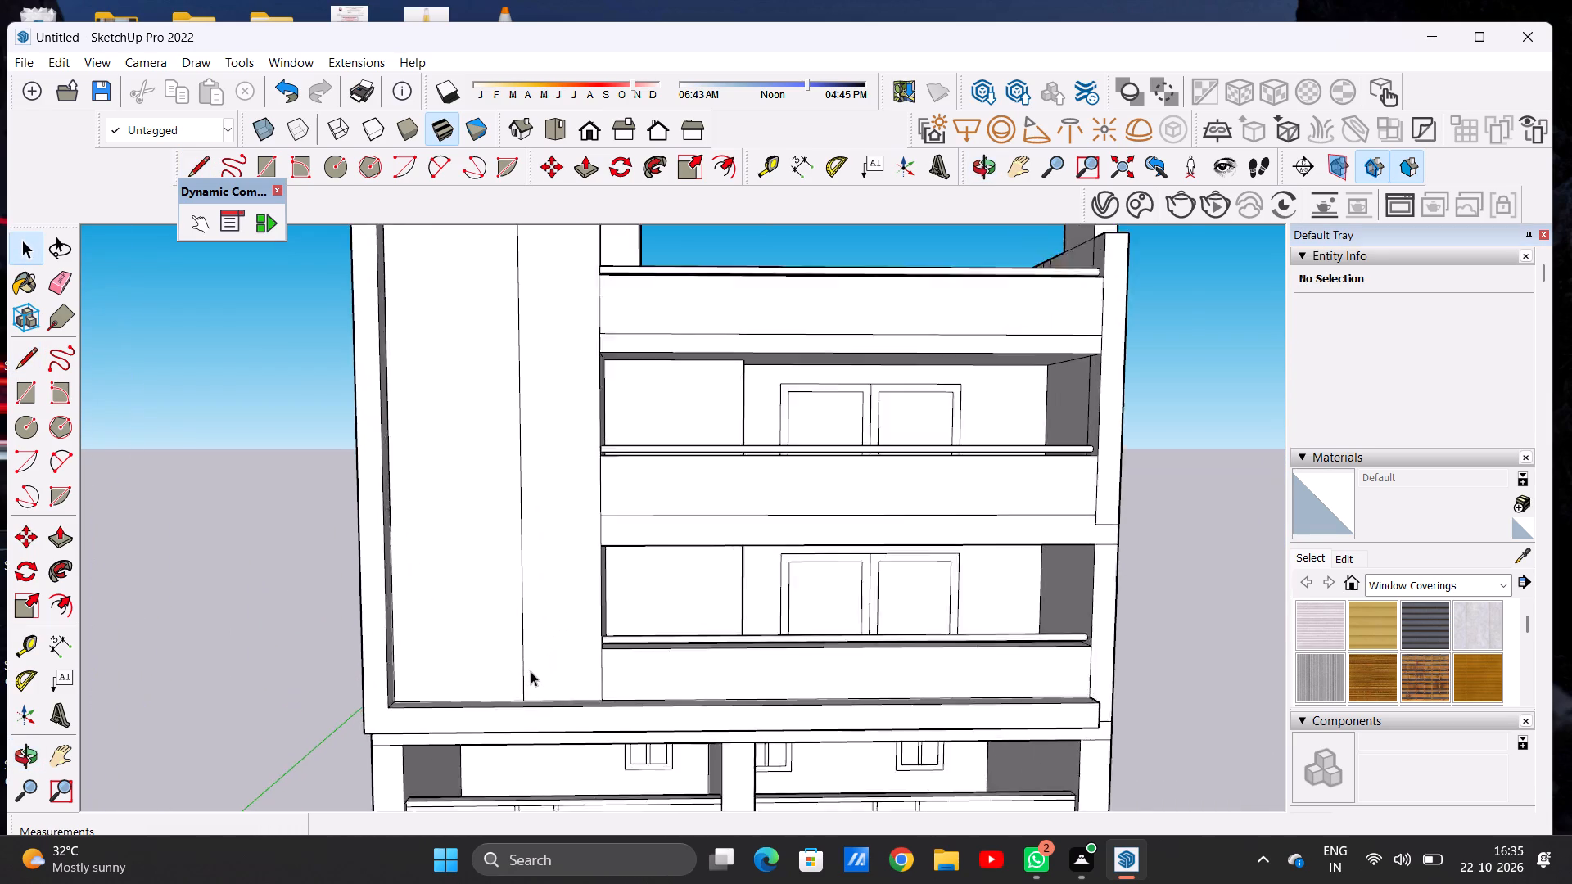
pyautogui.scroll(9, 531, 671)
pyautogui.click(522, 729)
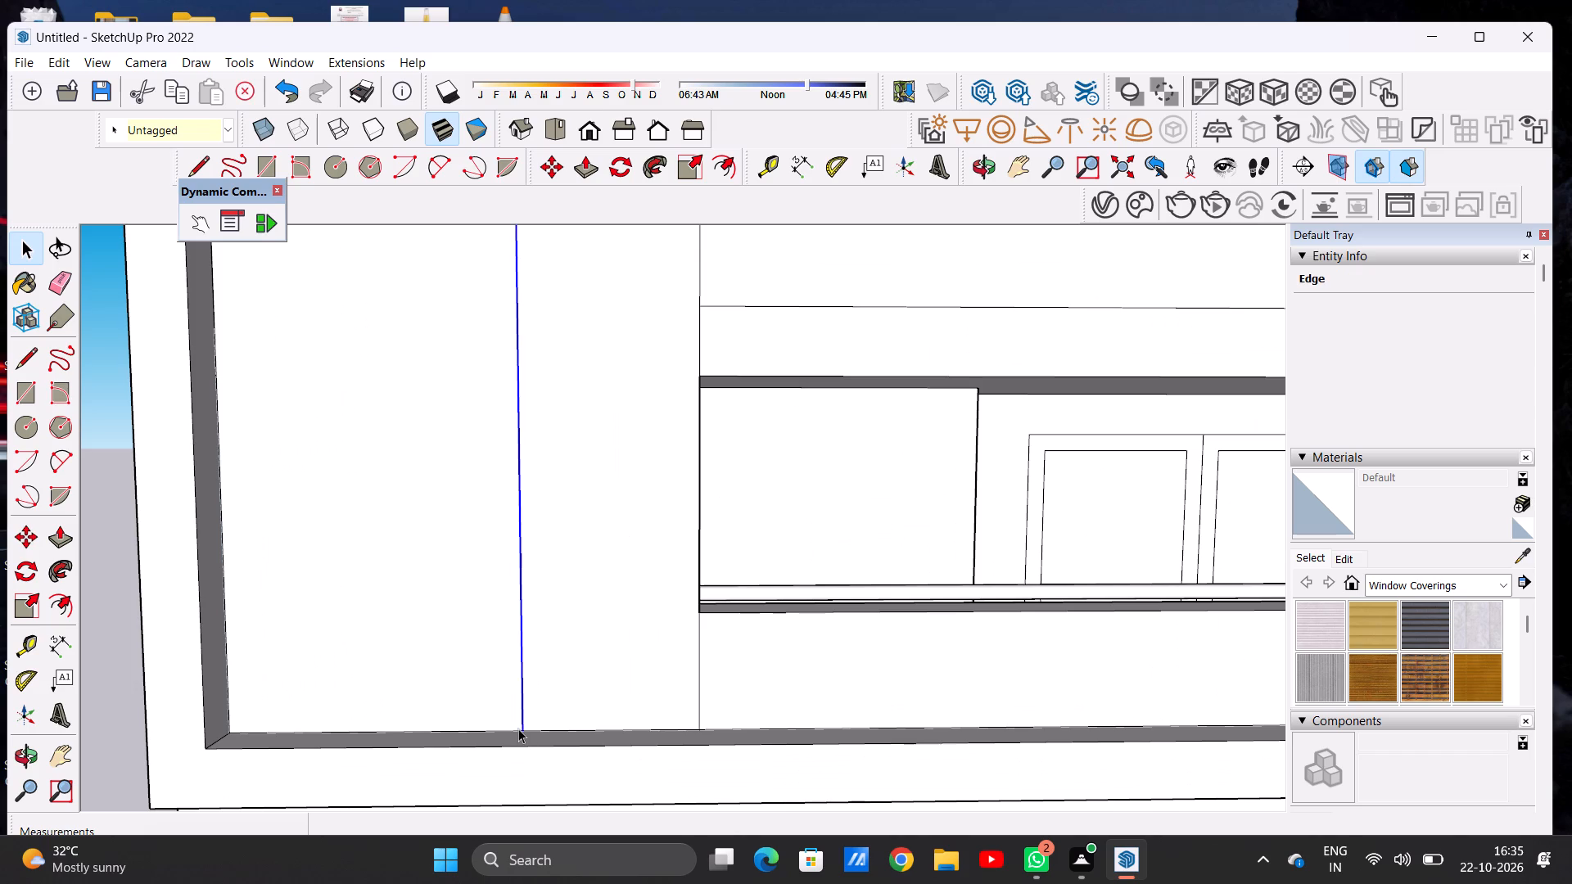
pyautogui.press('m')
pyautogui.scroll(7, 518, 728)
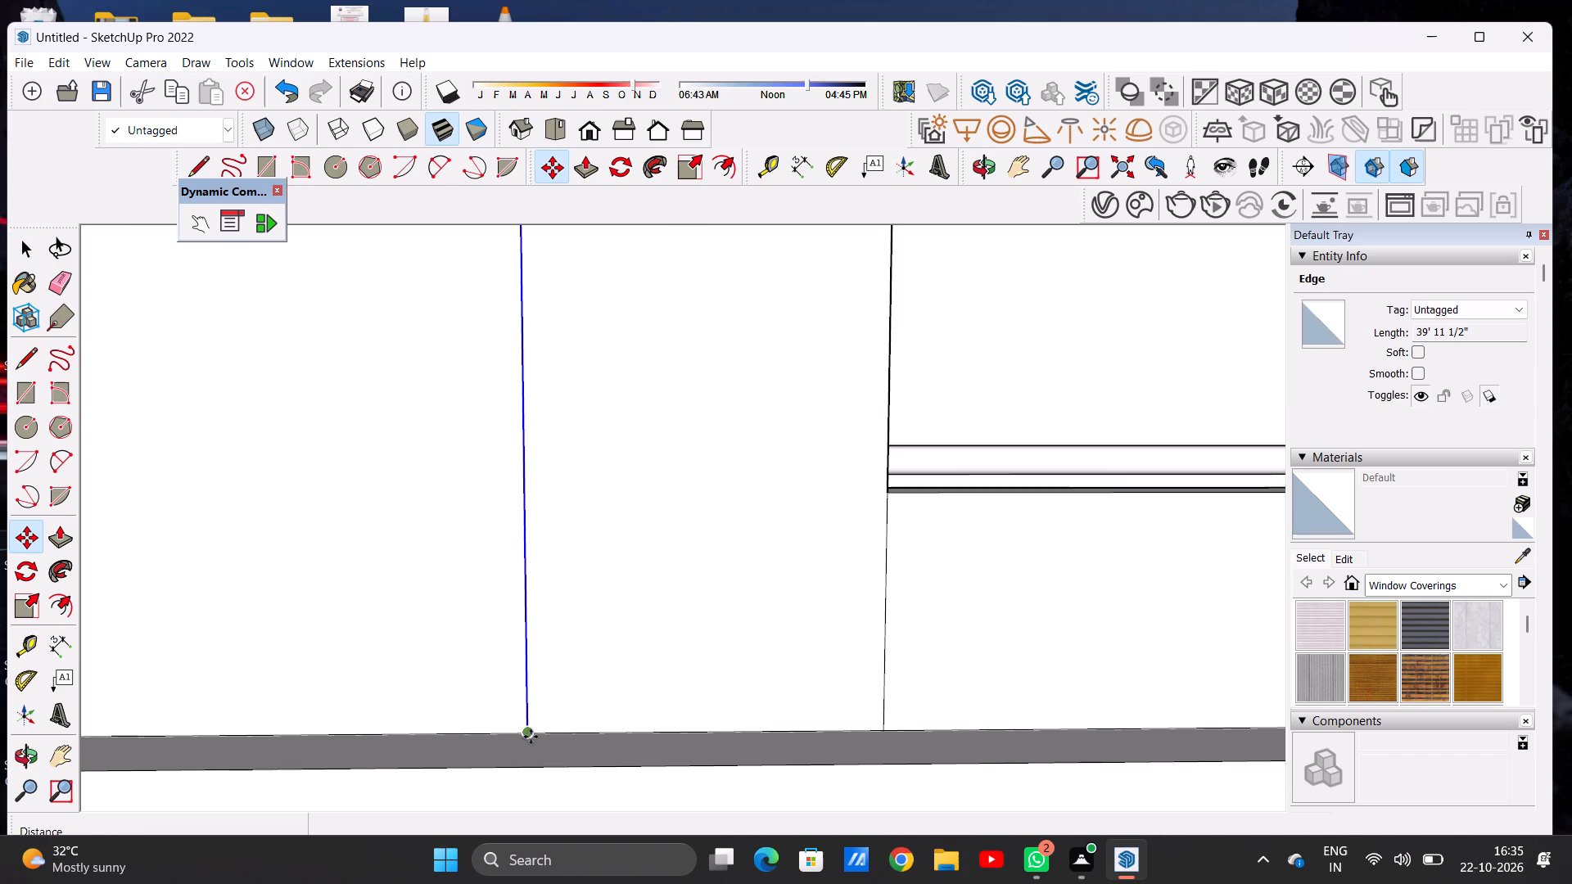
pyautogui.click(530, 736)
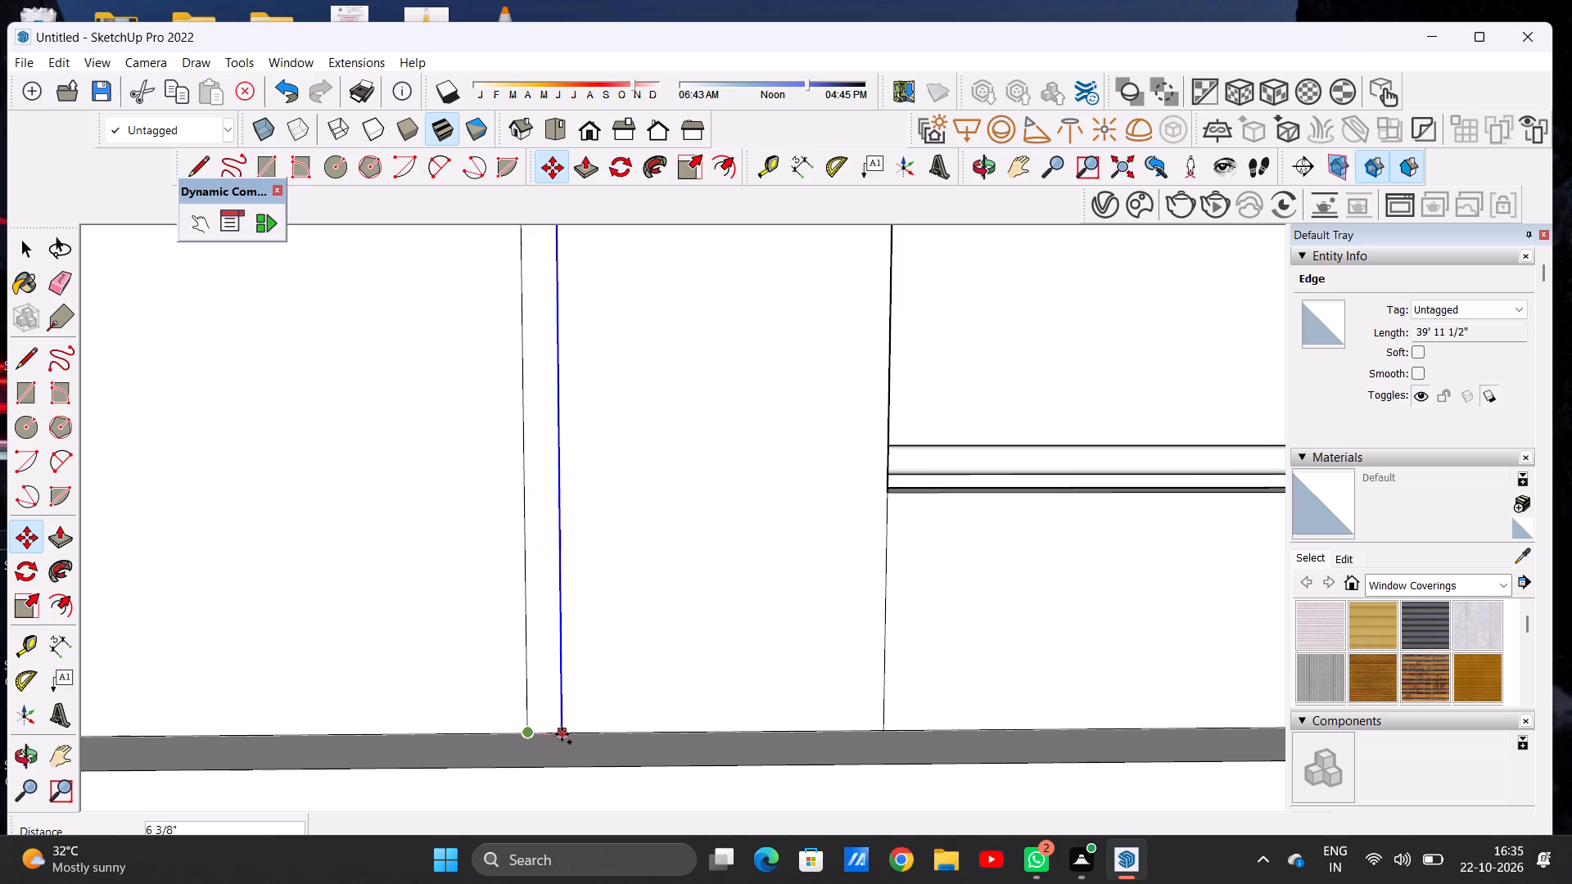
pyautogui.click(562, 733)
pyautogui.click(562, 733)
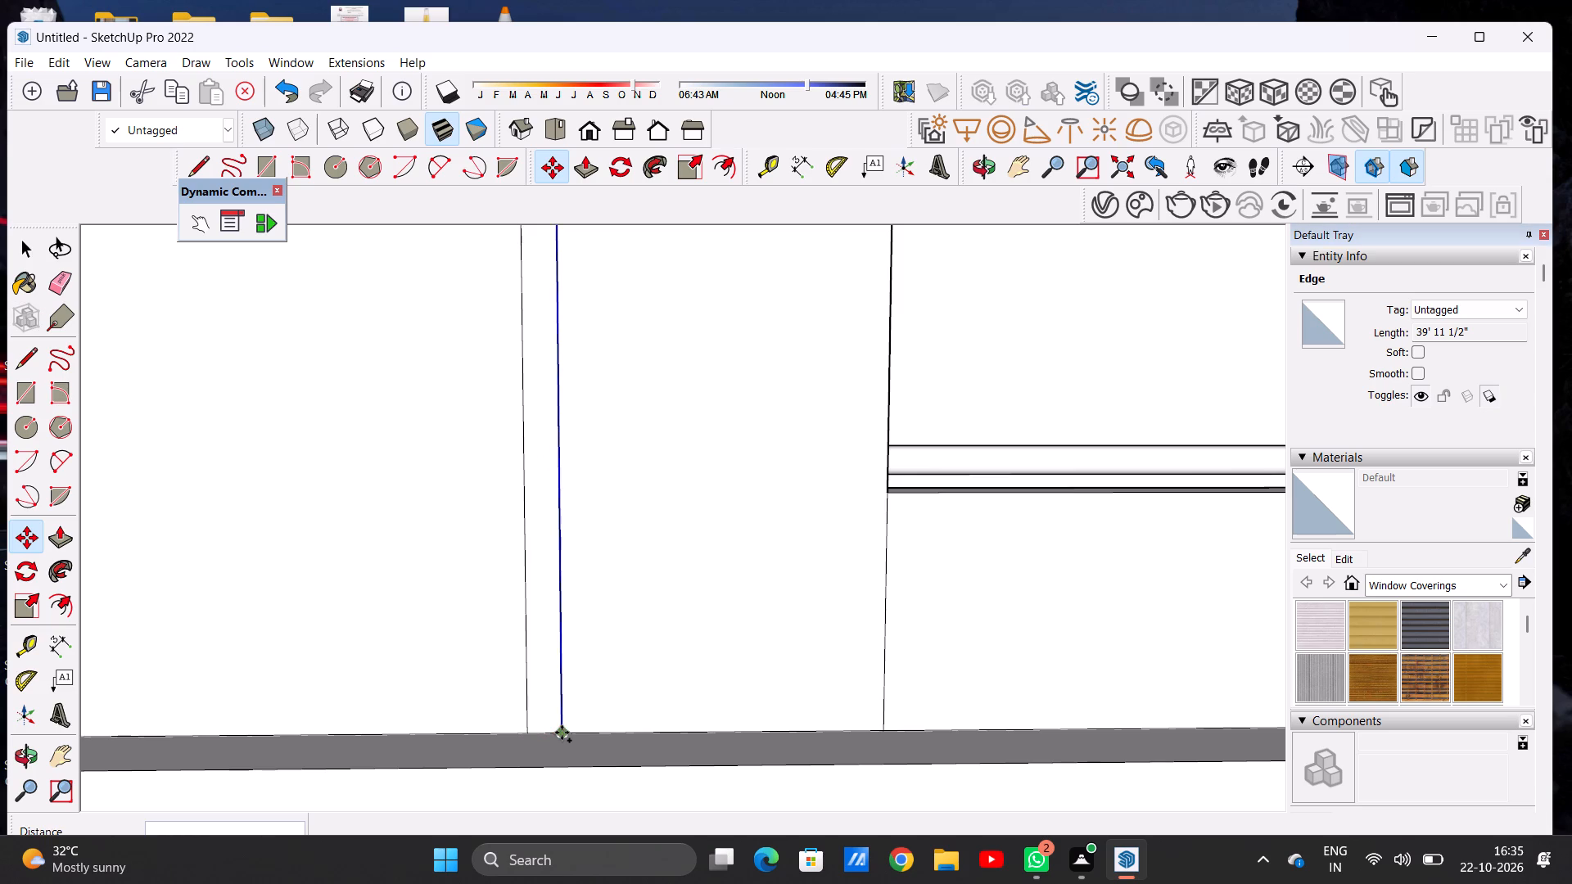
pyautogui.click(603, 732)
pyautogui.click(603, 732)
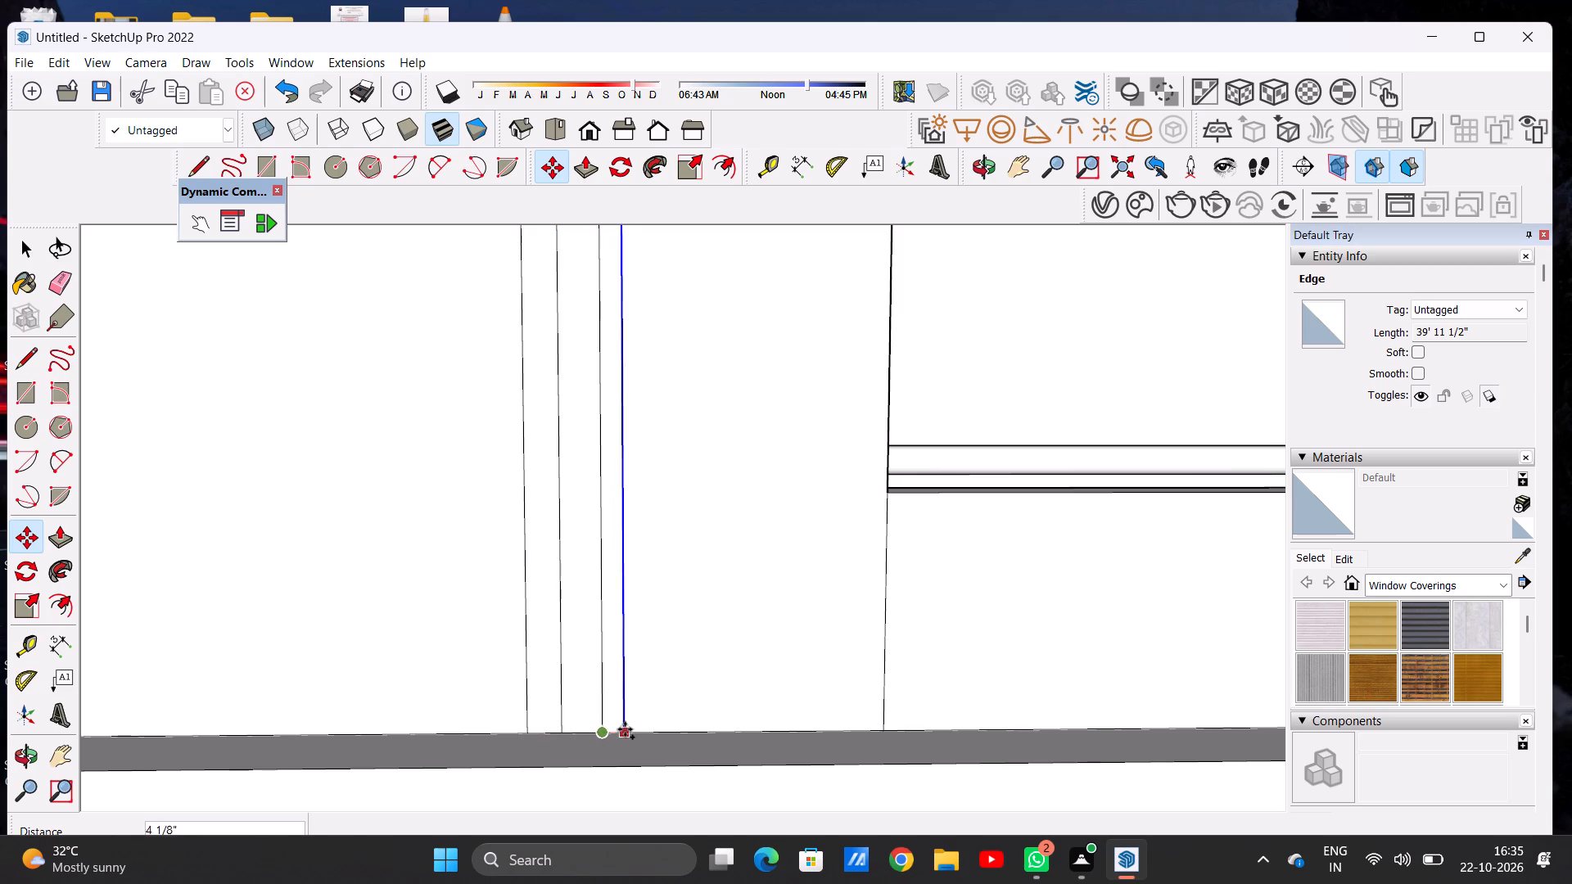
pyautogui.click(645, 726)
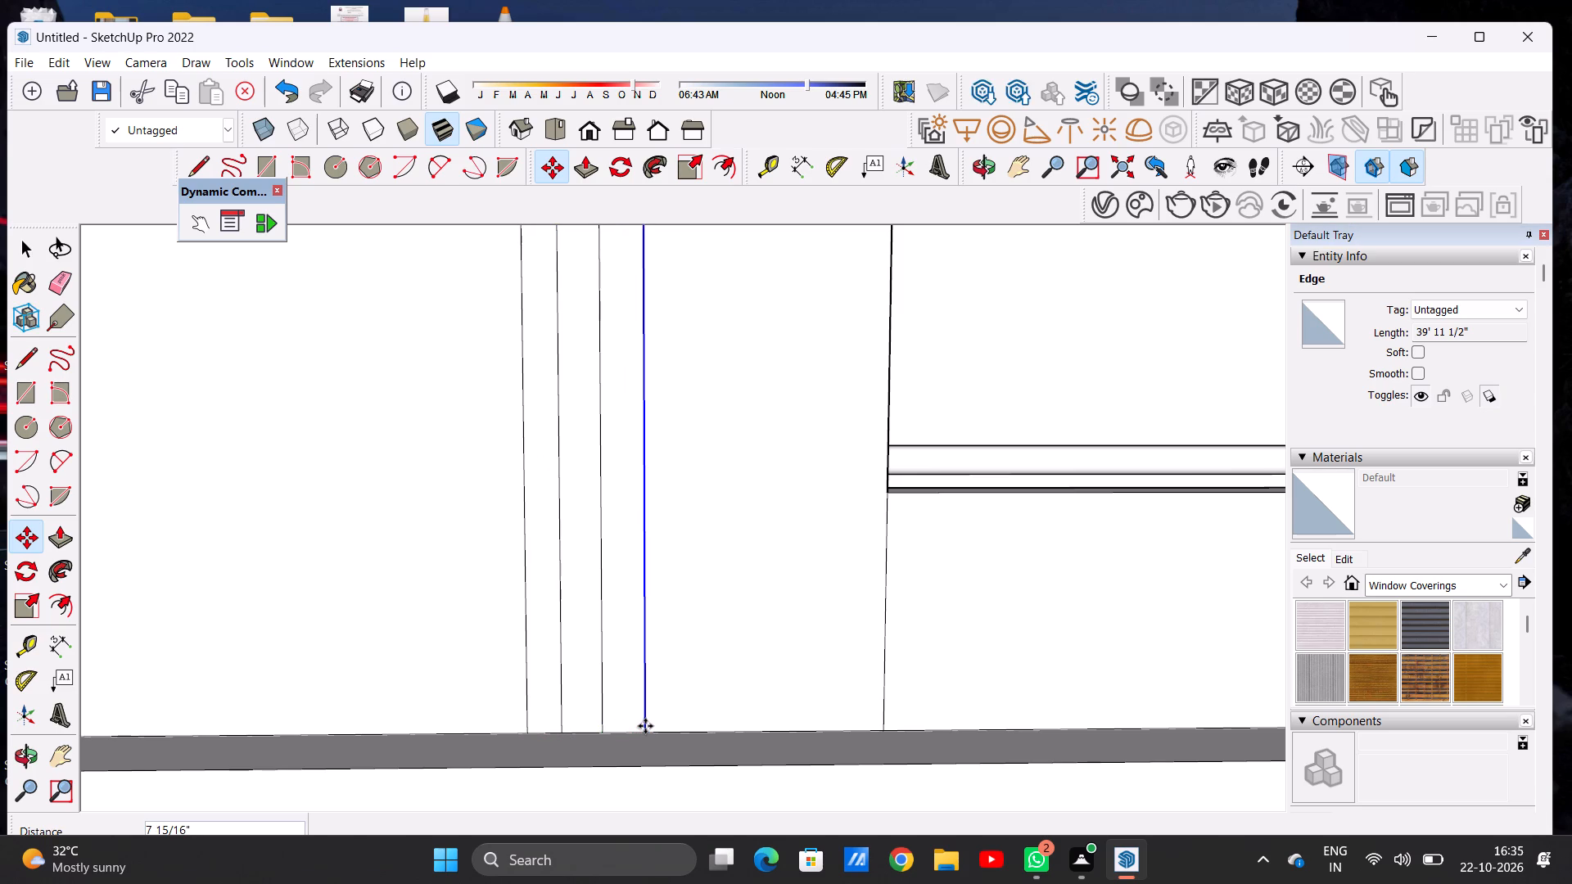
# Add three more copies of the vertical line toward the balconies at similar spacing along the panel's bottom edge.
pyautogui.click(645, 726)
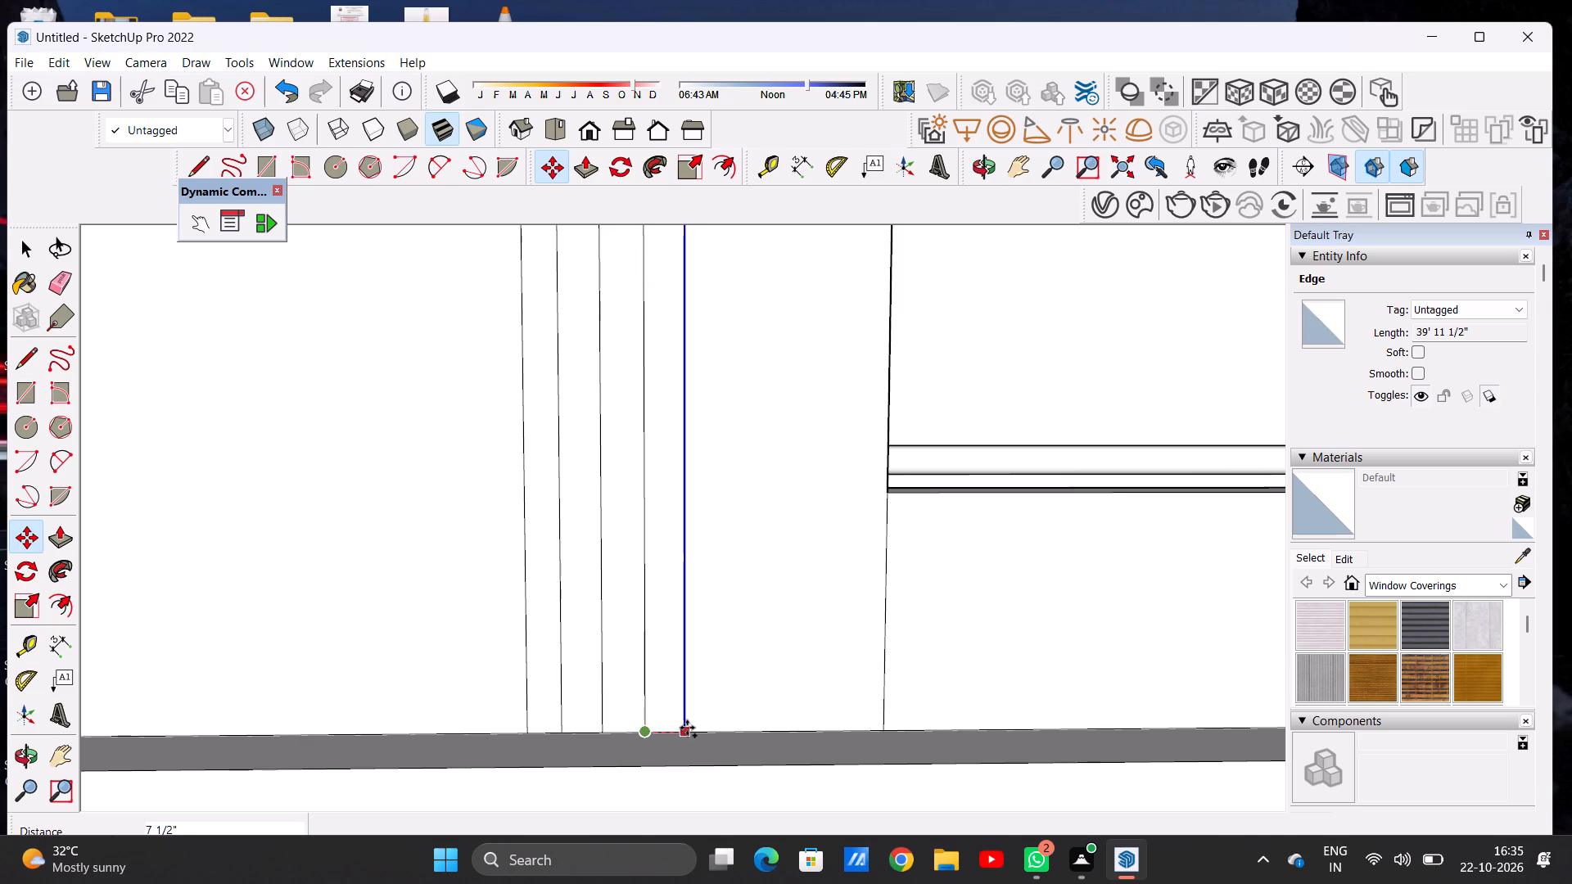
pyautogui.click(691, 728)
pyautogui.click(691, 728)
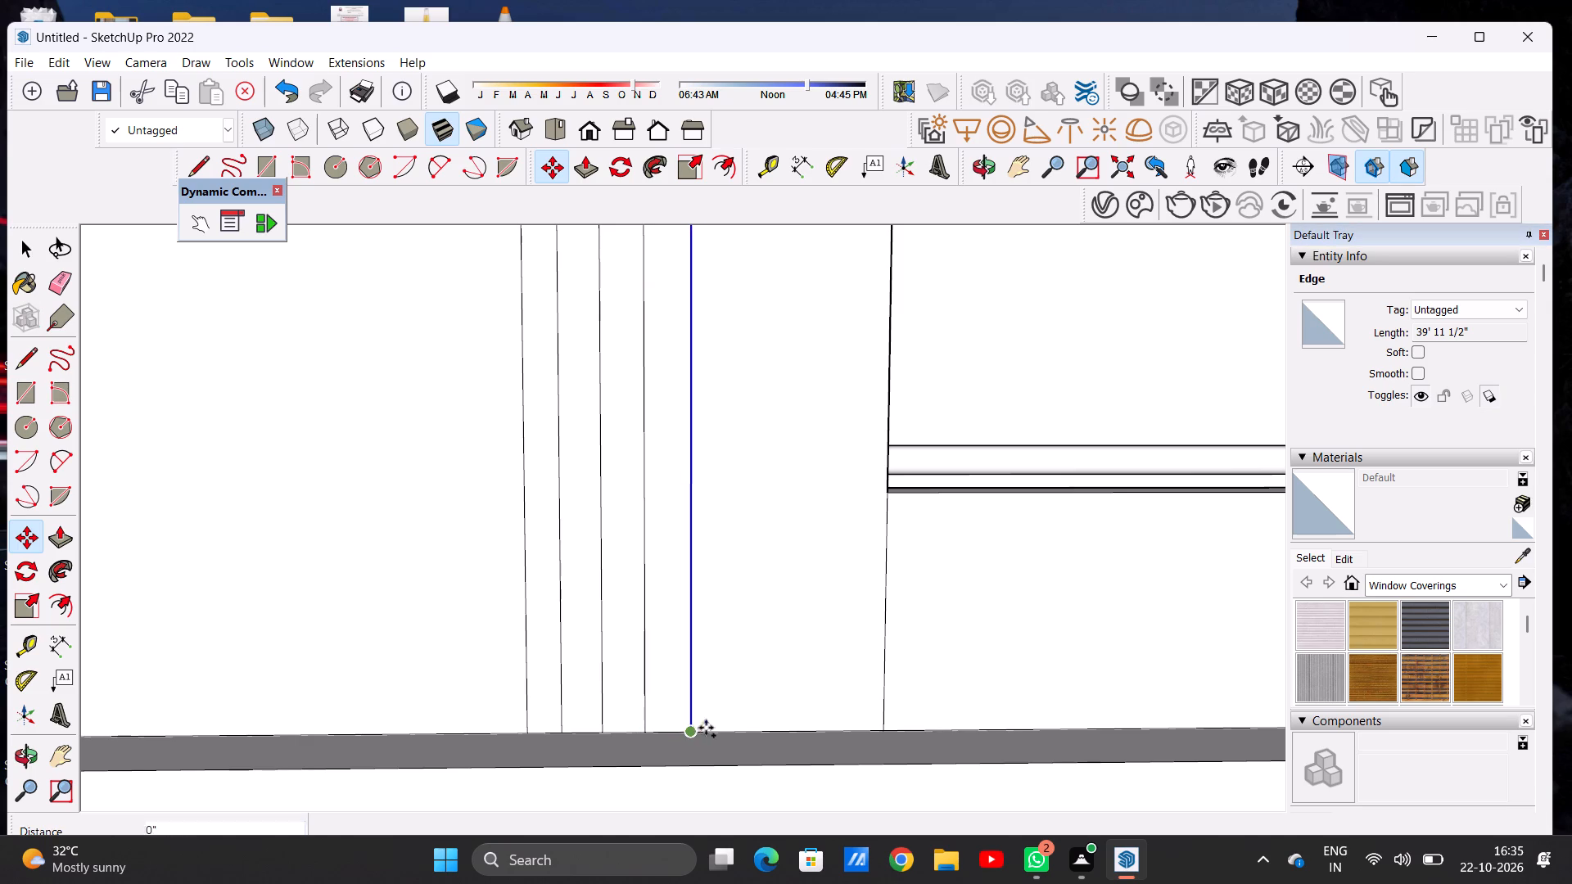
pyautogui.click(742, 731)
pyautogui.click(742, 731)
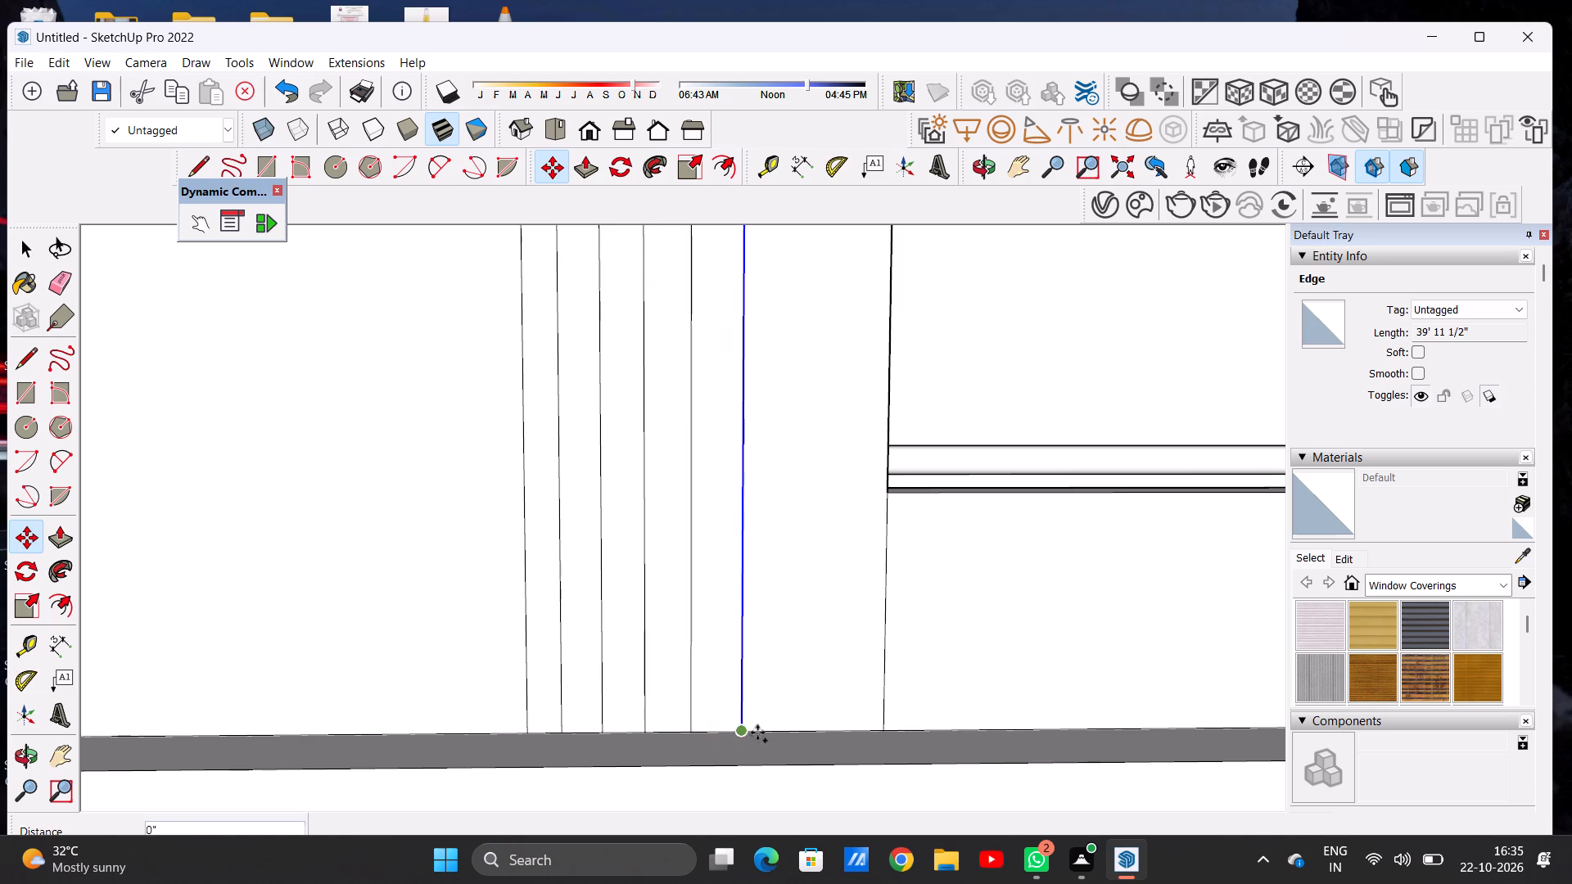
pyautogui.click(789, 733)
# Copy the last vertical line once more, about 8 7/8" toward the balconies, and clear the selection.
pyautogui.click(789, 733)
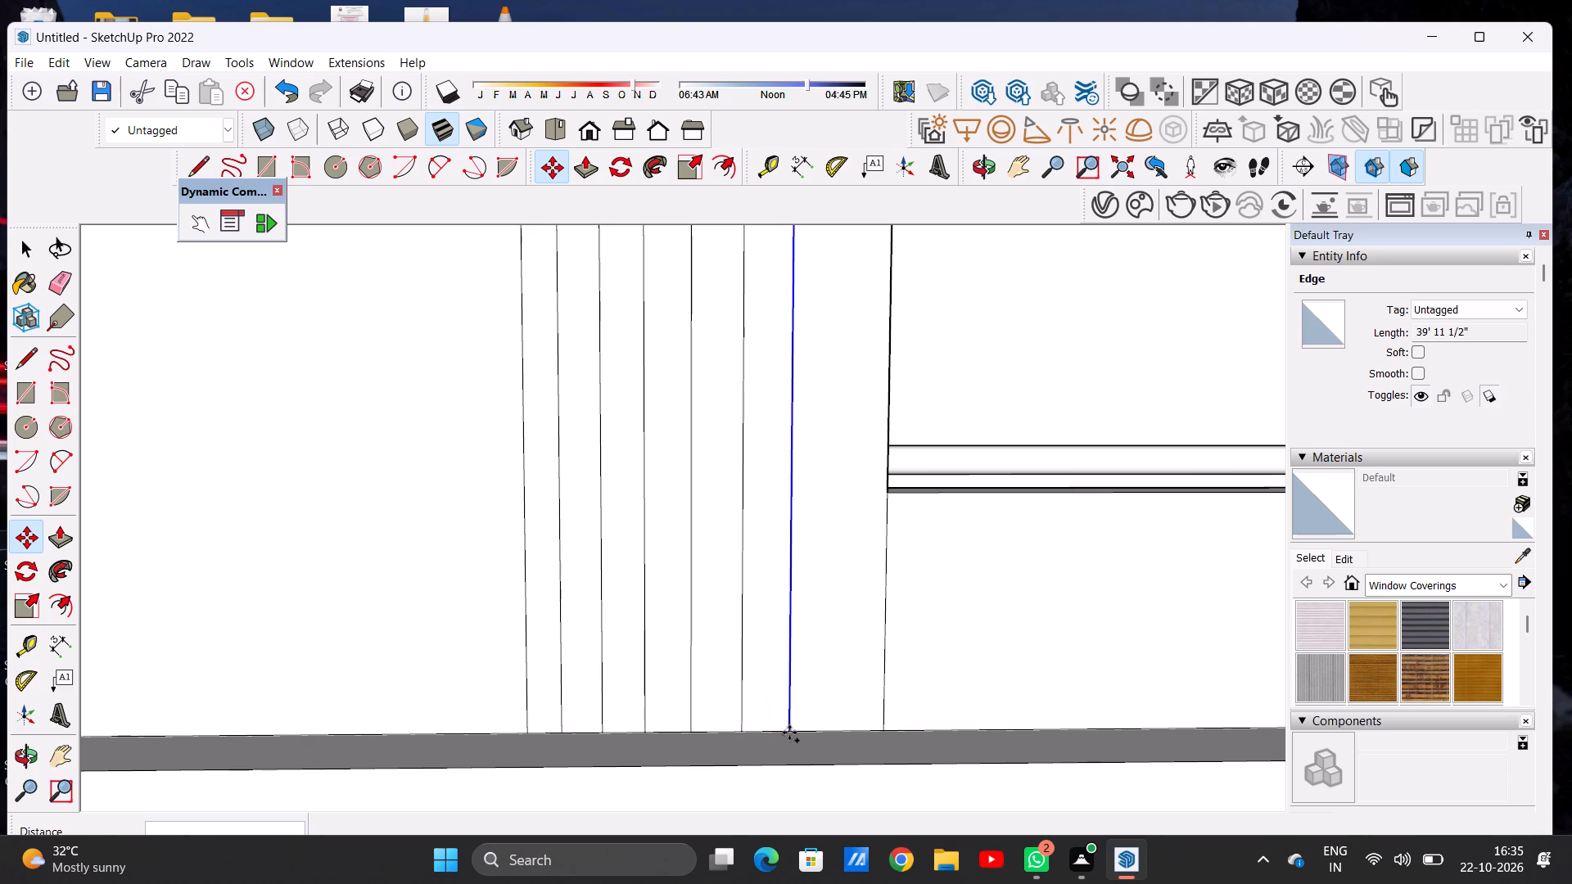
pyautogui.click(790, 727)
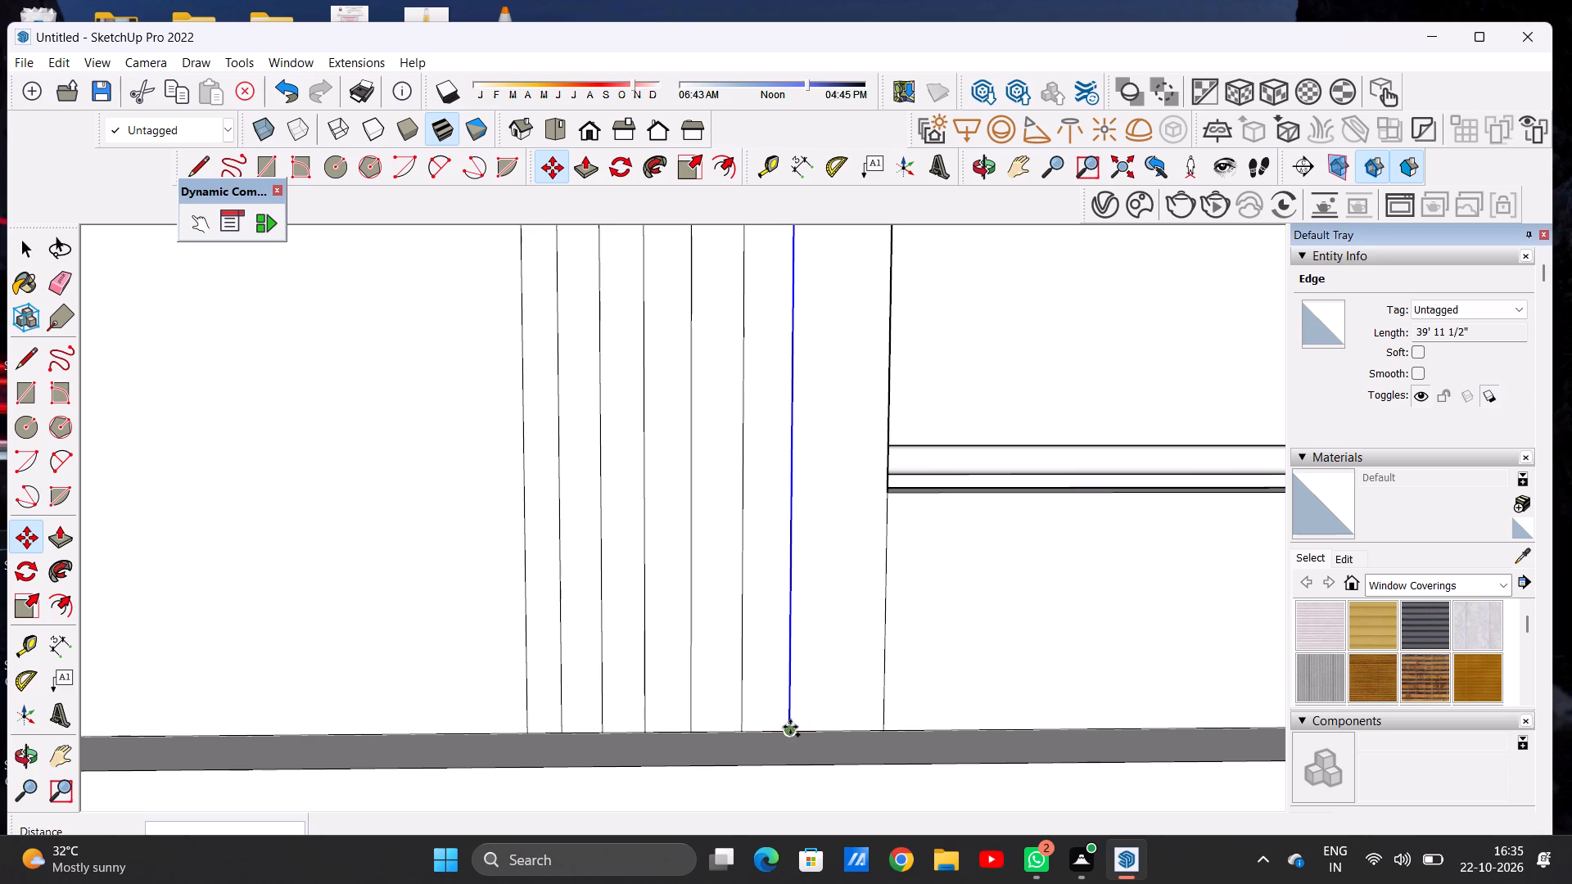
pyautogui.click(790, 727)
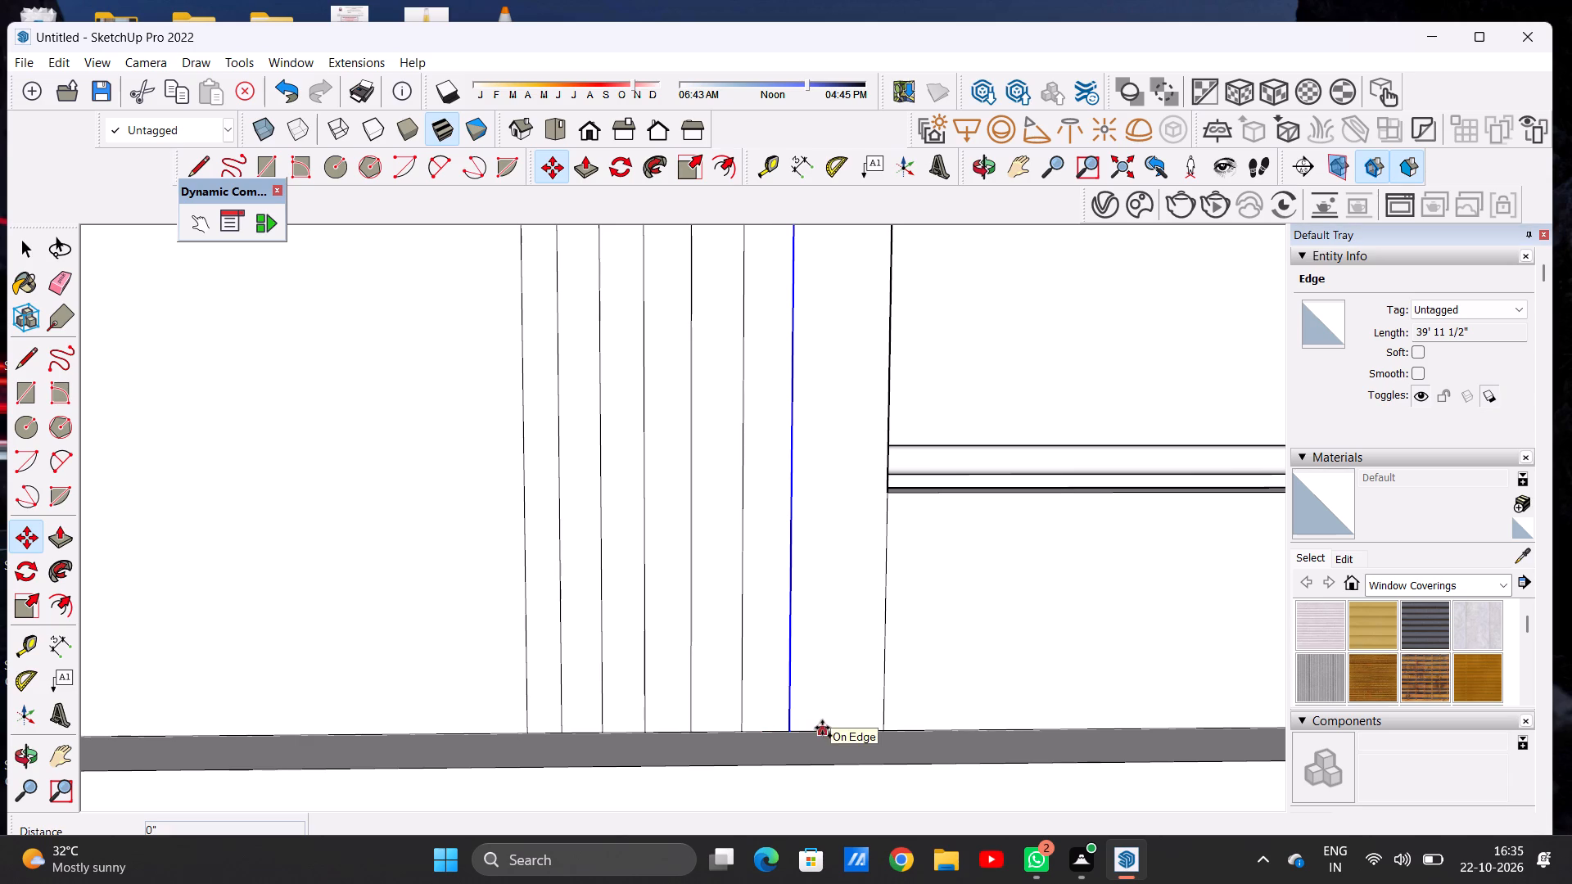
pyautogui.click(832, 727)
pyautogui.click(832, 727)
pyautogui.press('m')
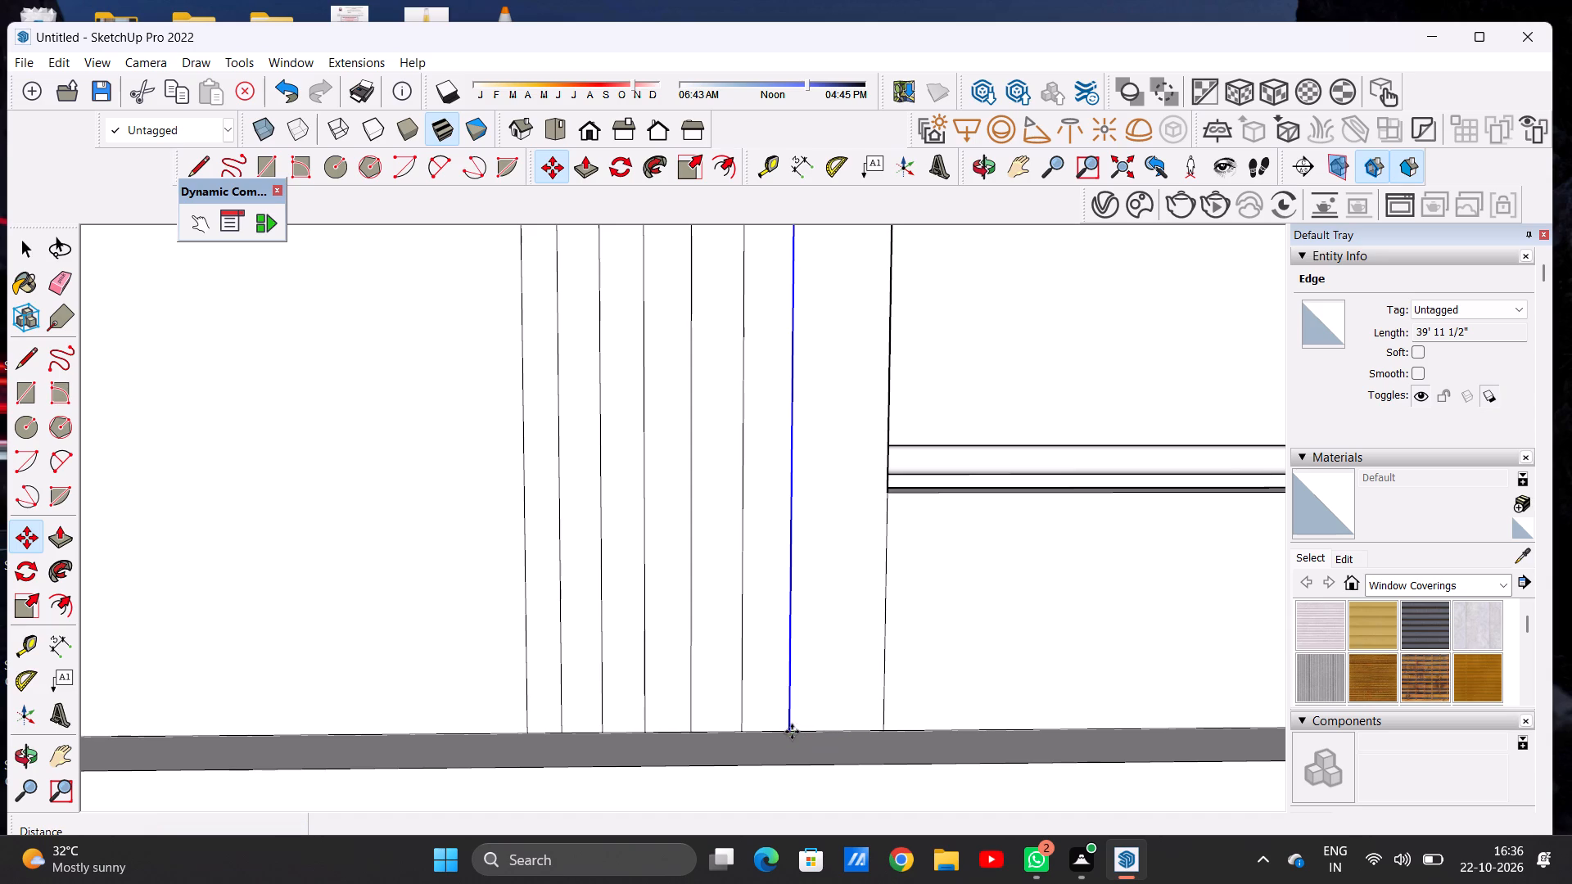
pyautogui.click(792, 732)
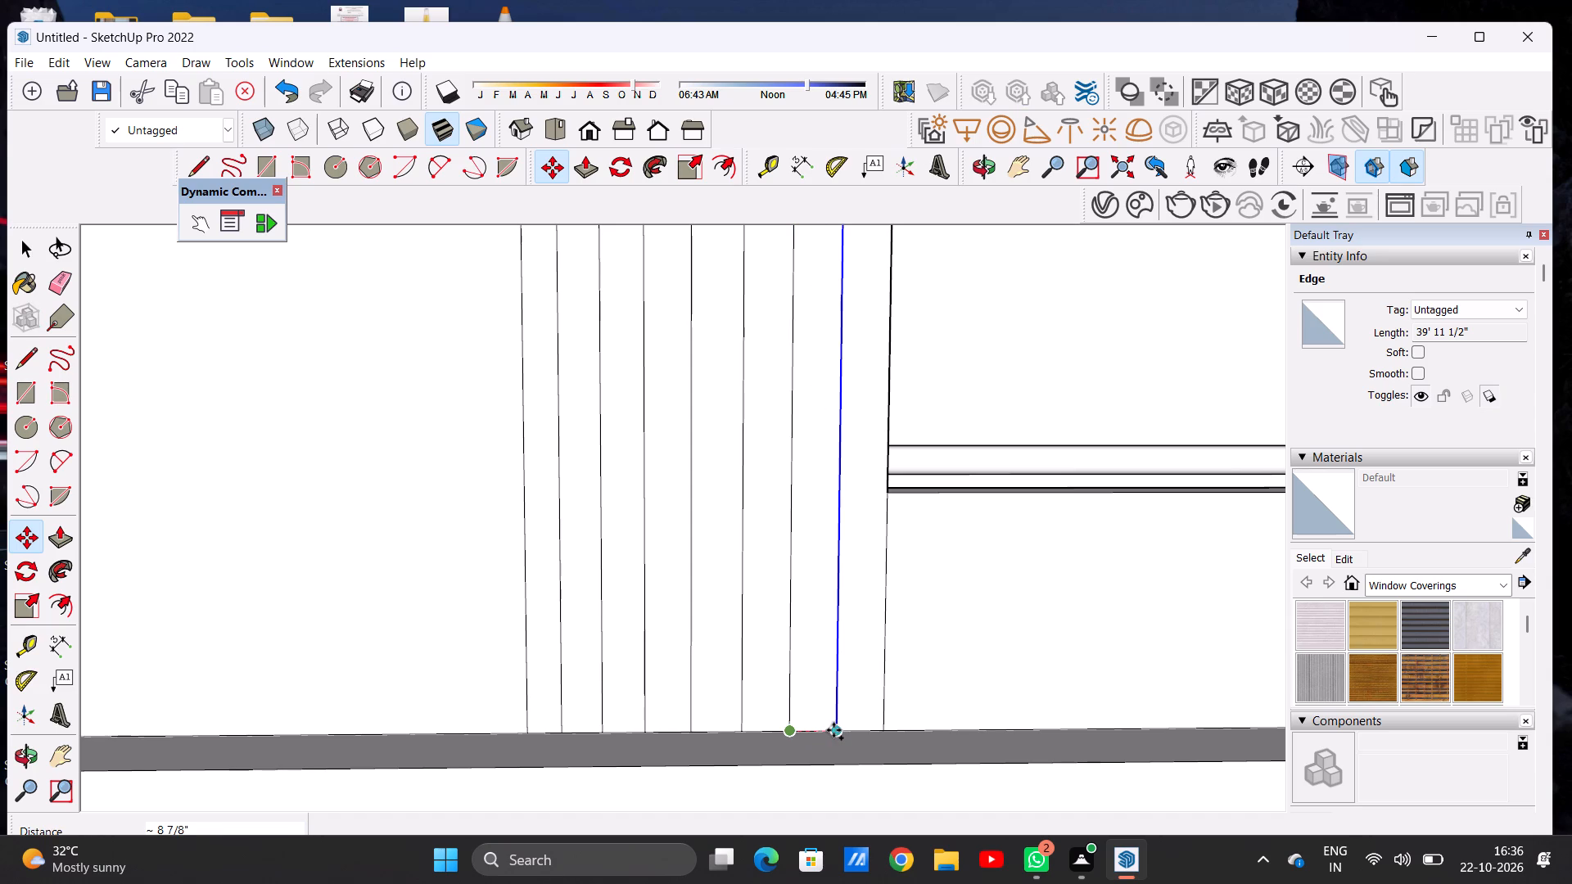
pyautogui.click(833, 730)
pyautogui.press('space')
pyautogui.scroll(-20, 752, 678)
pyautogui.scroll(-6, 752, 678)
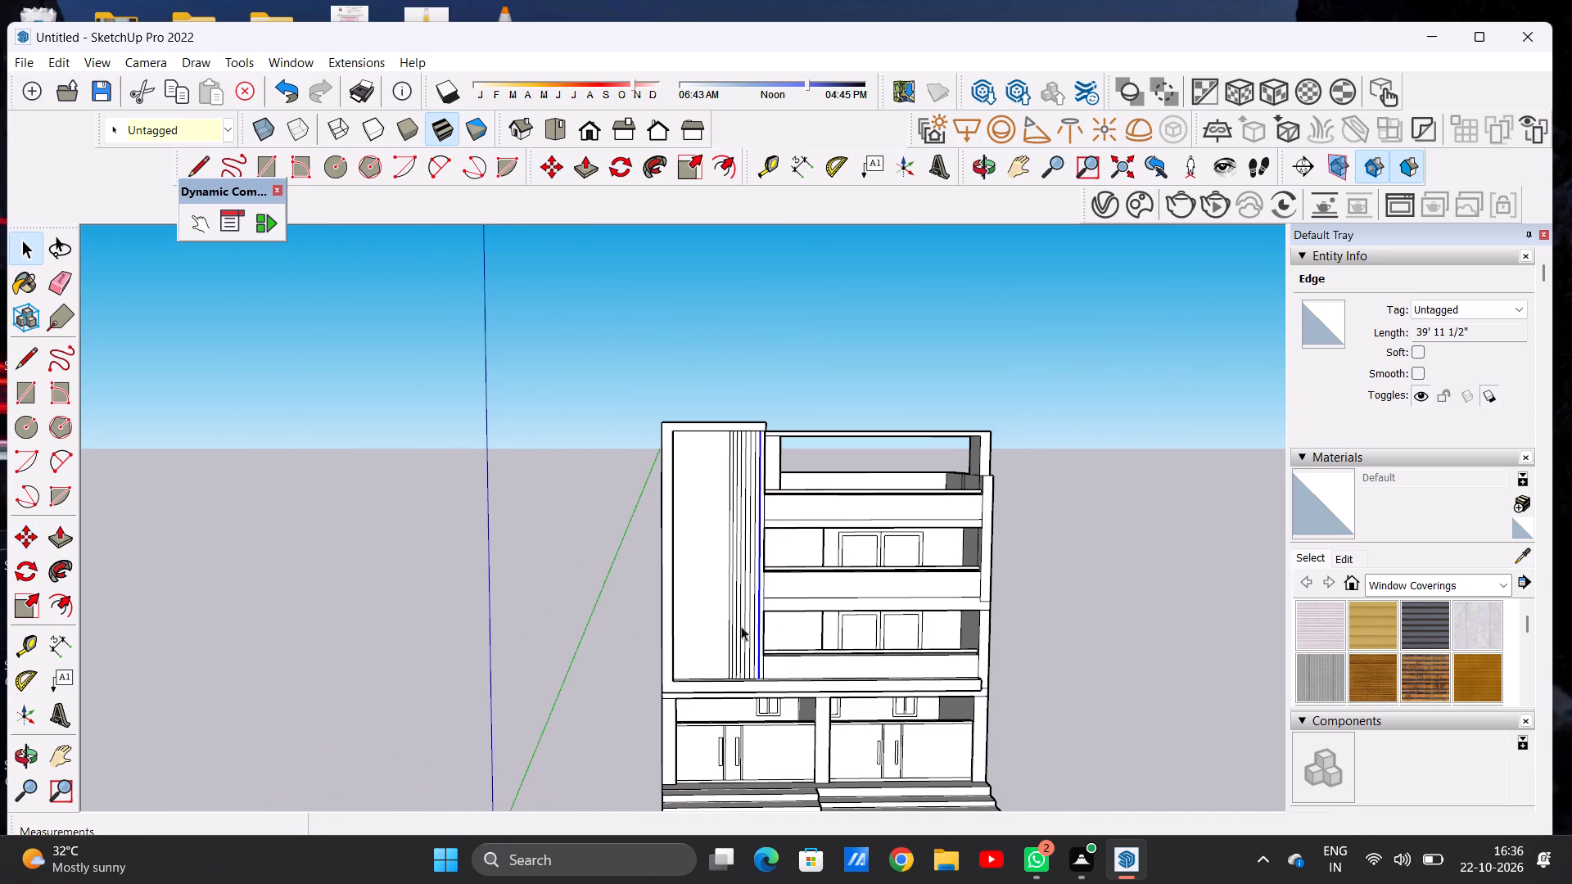
pyautogui.click(773, 384)
# Erase the three vertical panel lines farthest from the balconies.
pyautogui.scroll(7, 737, 507)
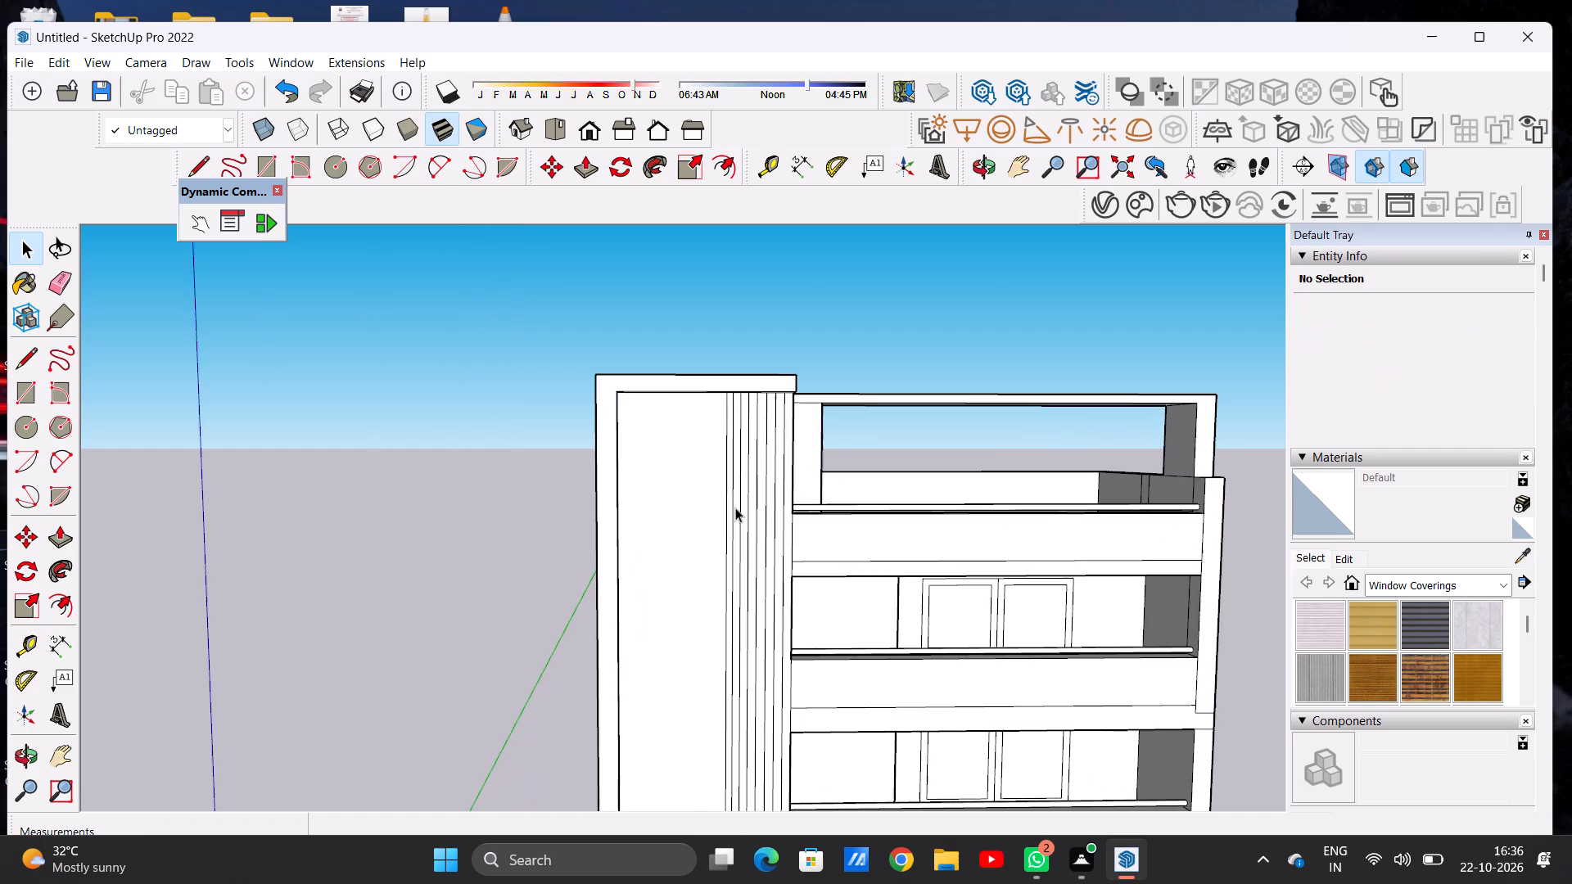
pyautogui.scroll(-8, 656, 543)
pyautogui.scroll(3, 694, 616)
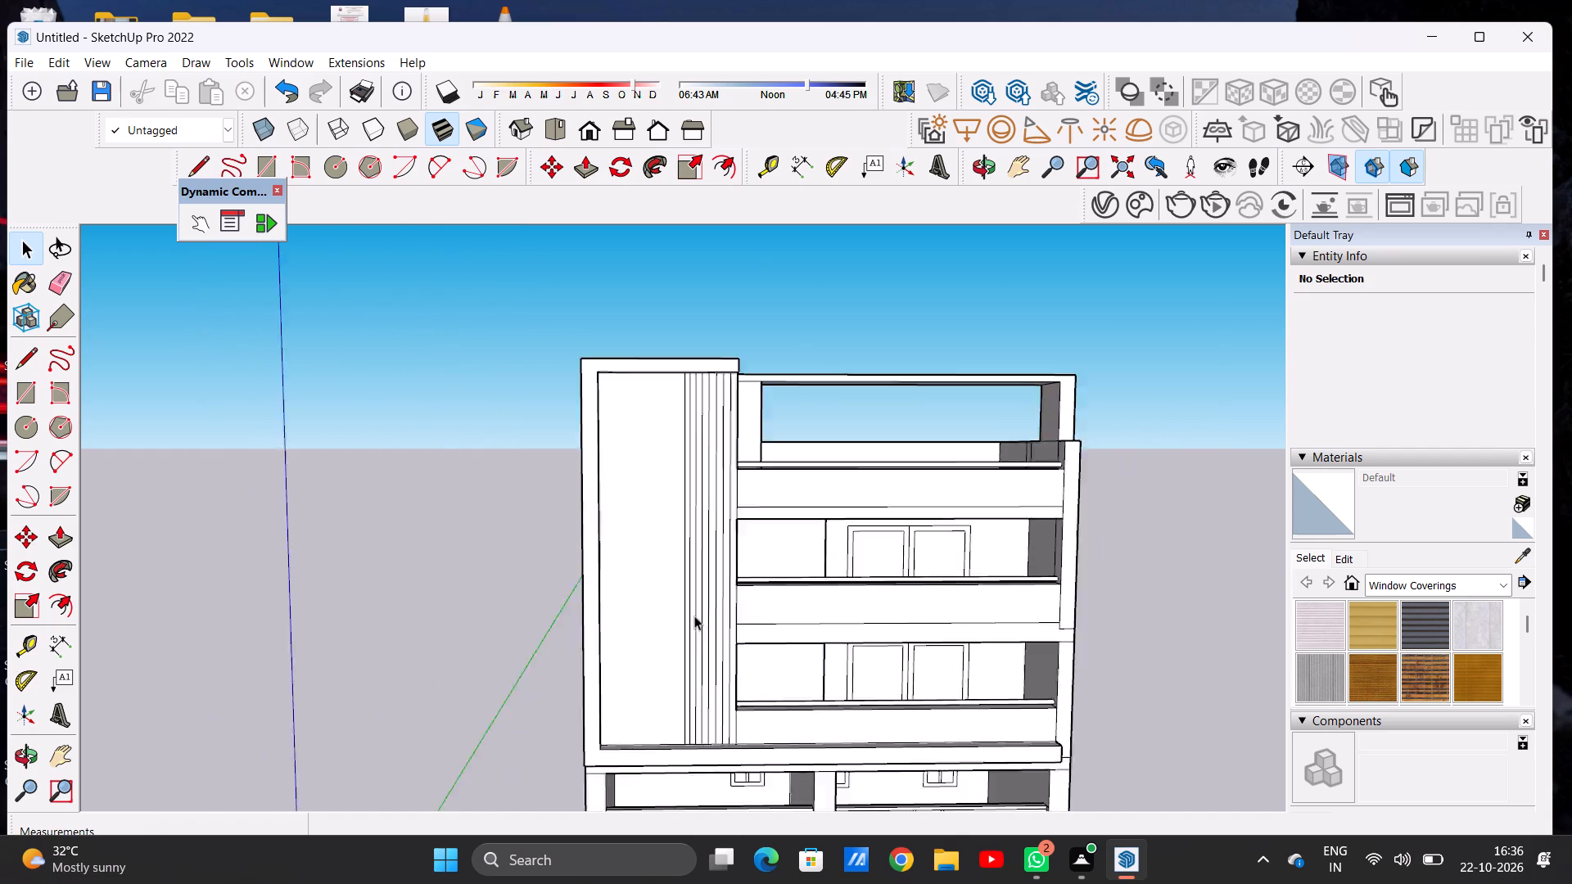
pyautogui.scroll(10, 694, 616)
pyautogui.press('e')
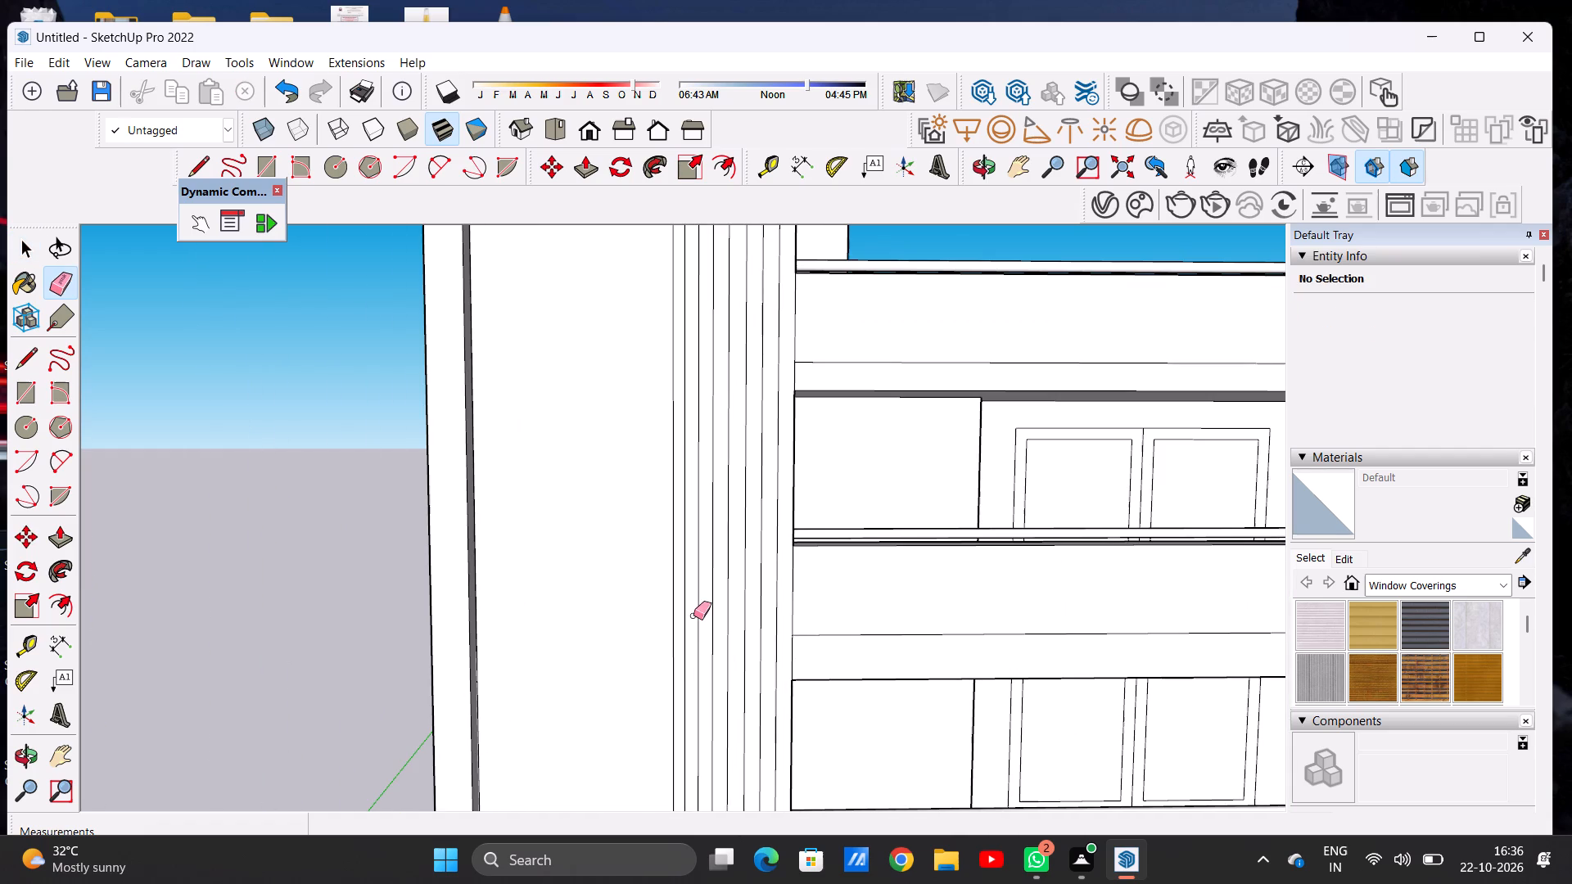
pyautogui.click(686, 590)
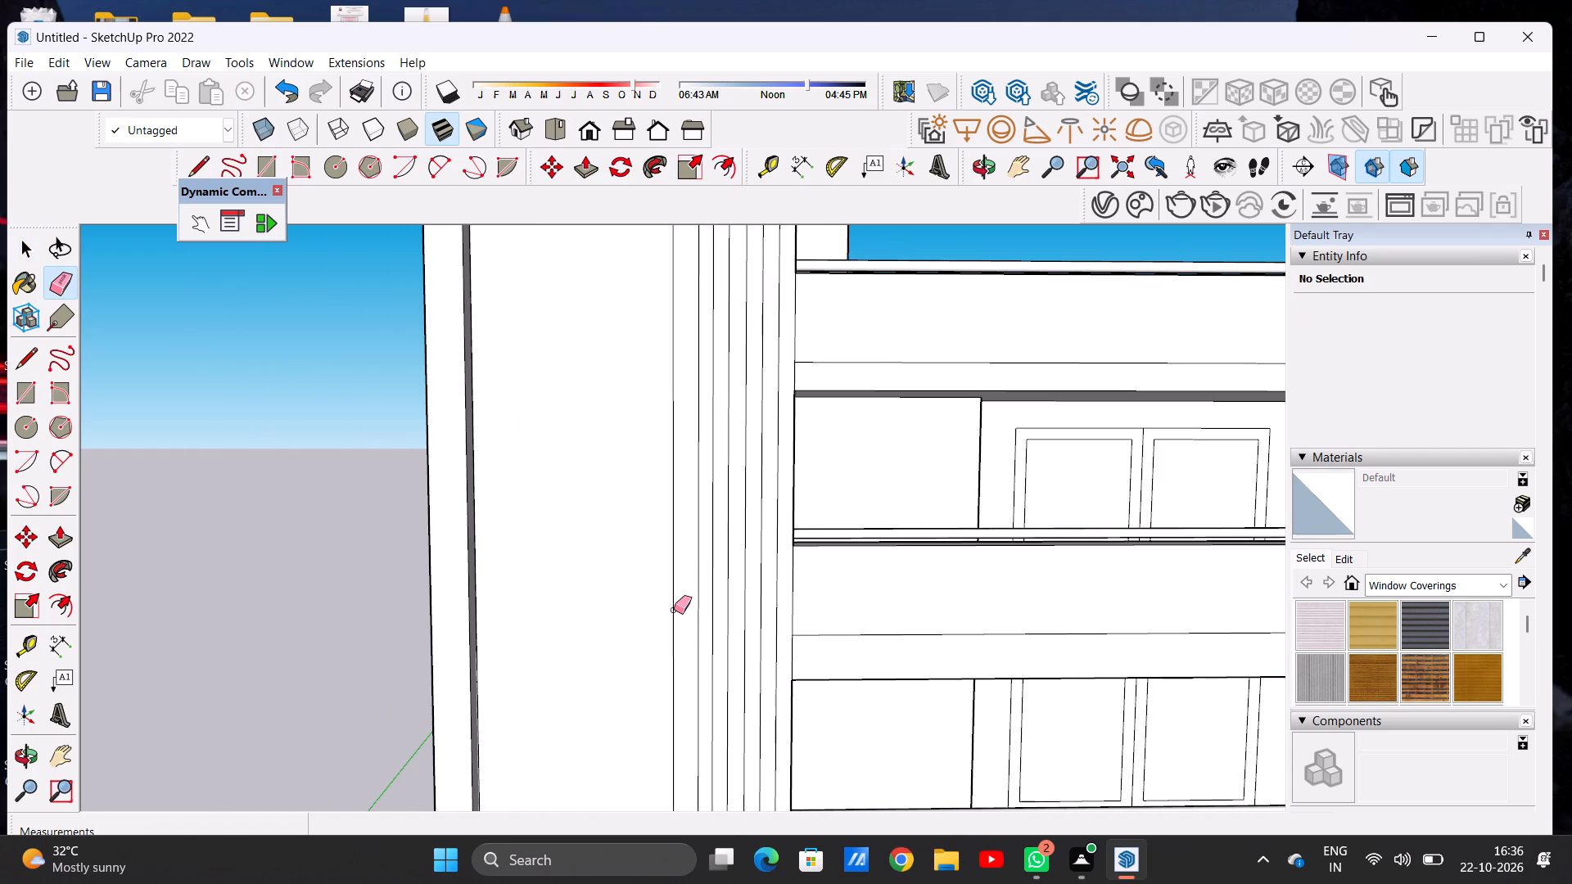
pyautogui.click(674, 611)
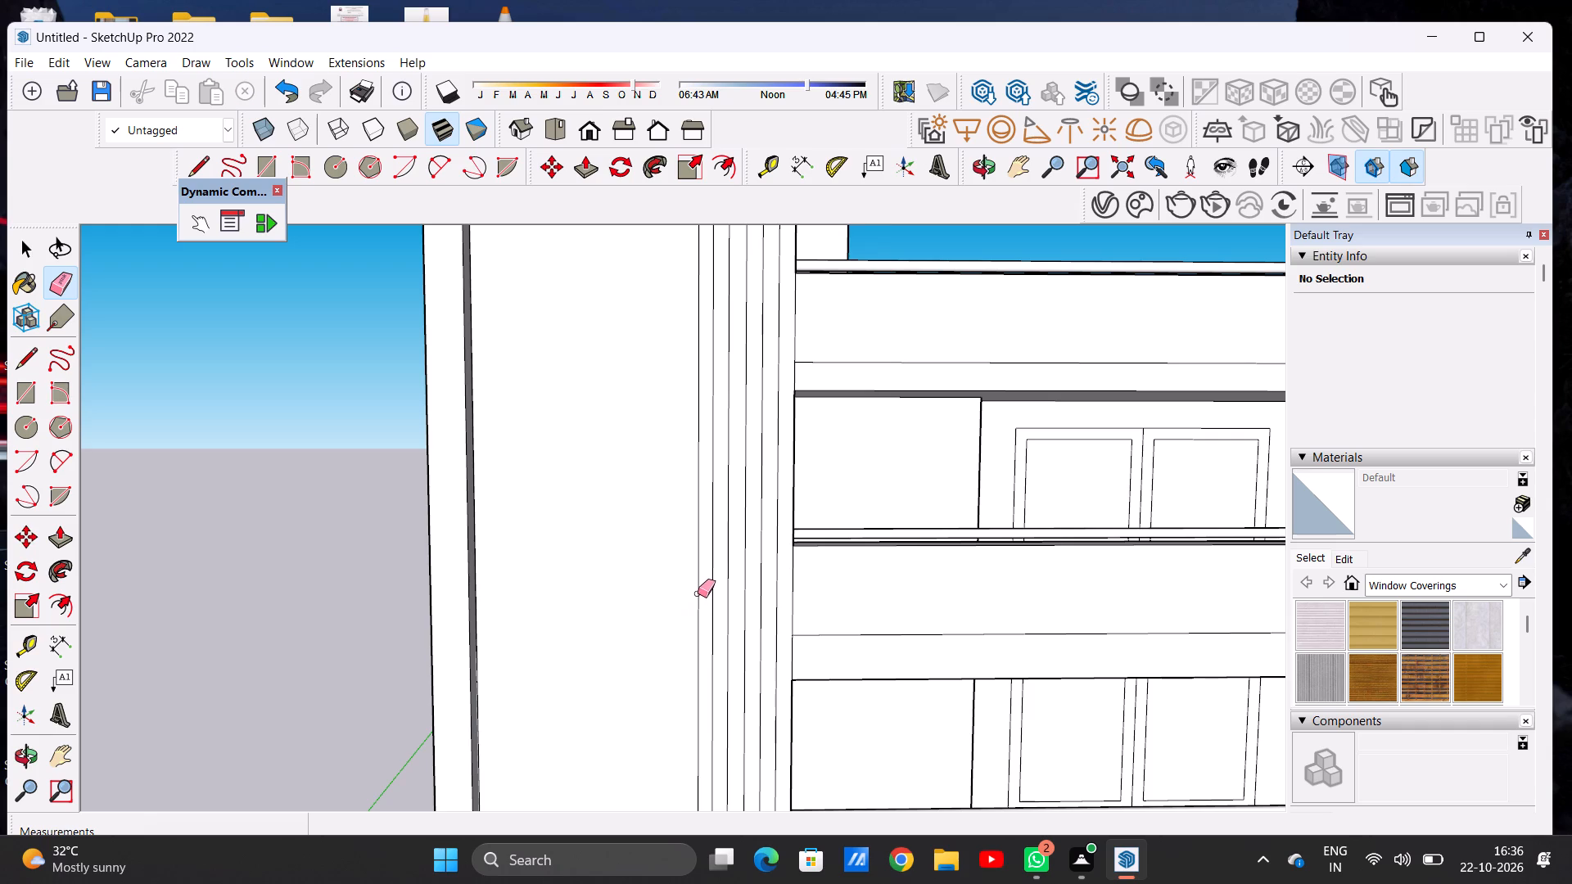
pyautogui.click(698, 593)
pyautogui.press('space')
# Examine the whole front facade with the vertical groove lines on the tower panel.
pyautogui.scroll(-11, 698, 593)
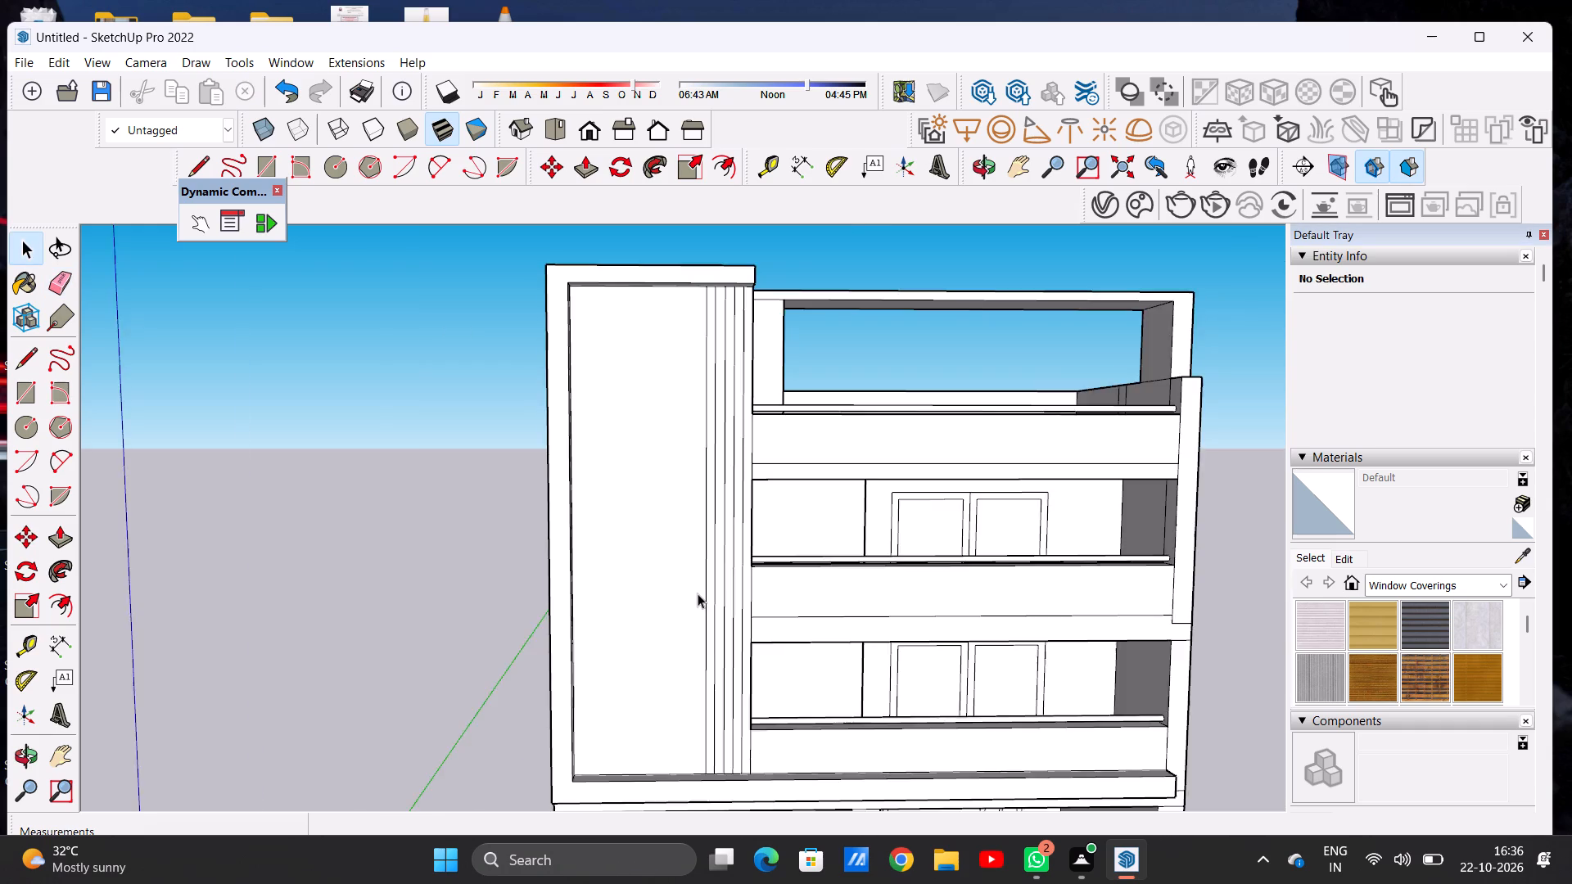
pyautogui.scroll(-8, 698, 593)
pyautogui.scroll(5, 707, 579)
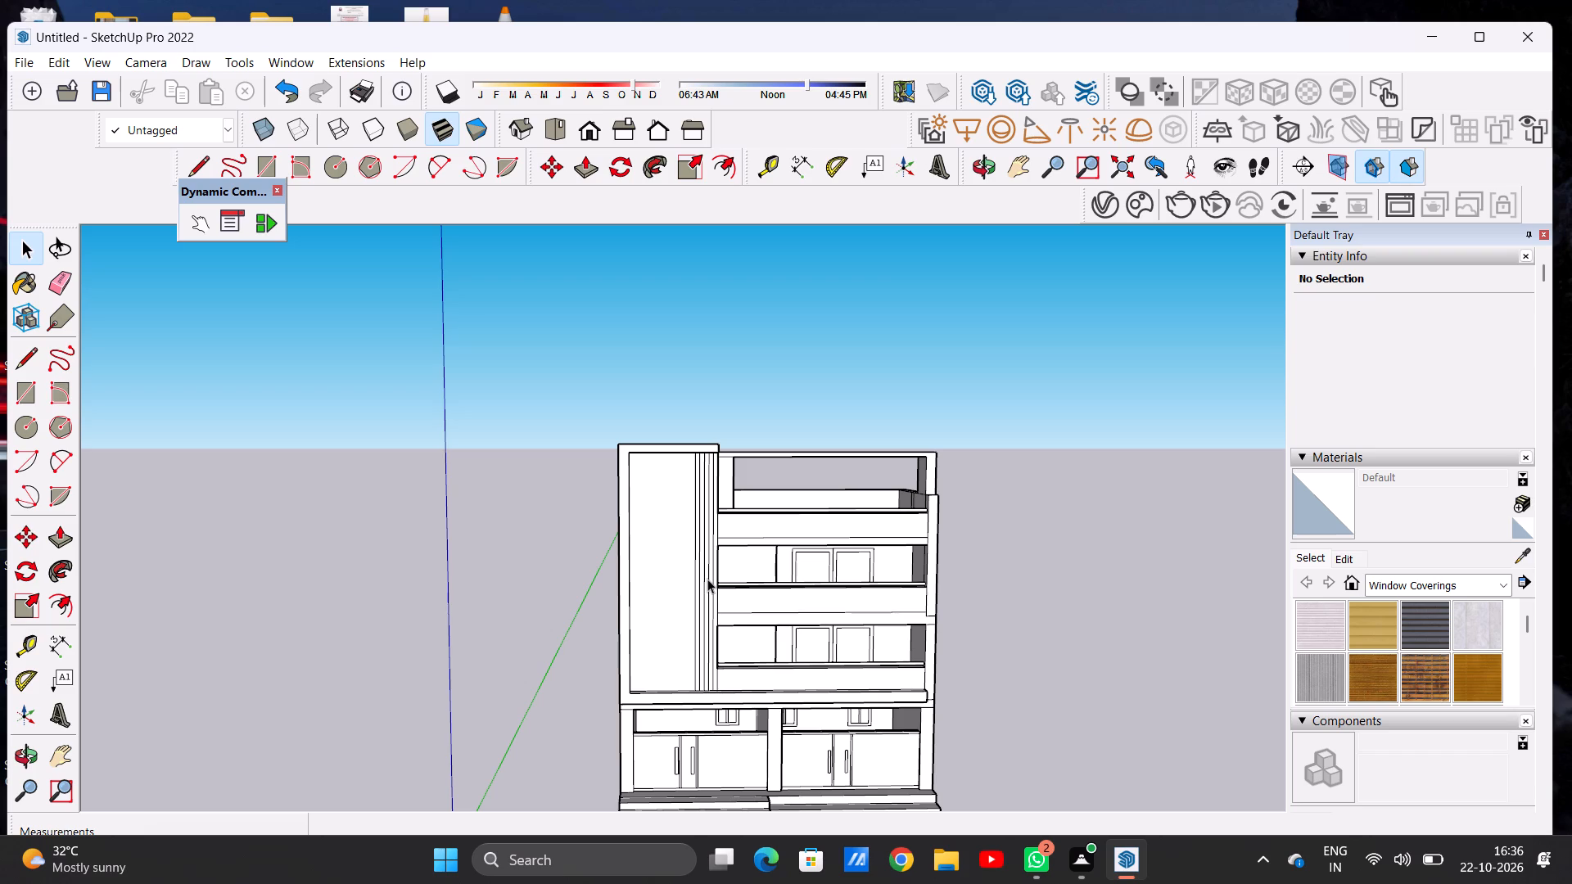
pyautogui.scroll(-20, 707, 579)
pyautogui.scroll(-19, 707, 579)
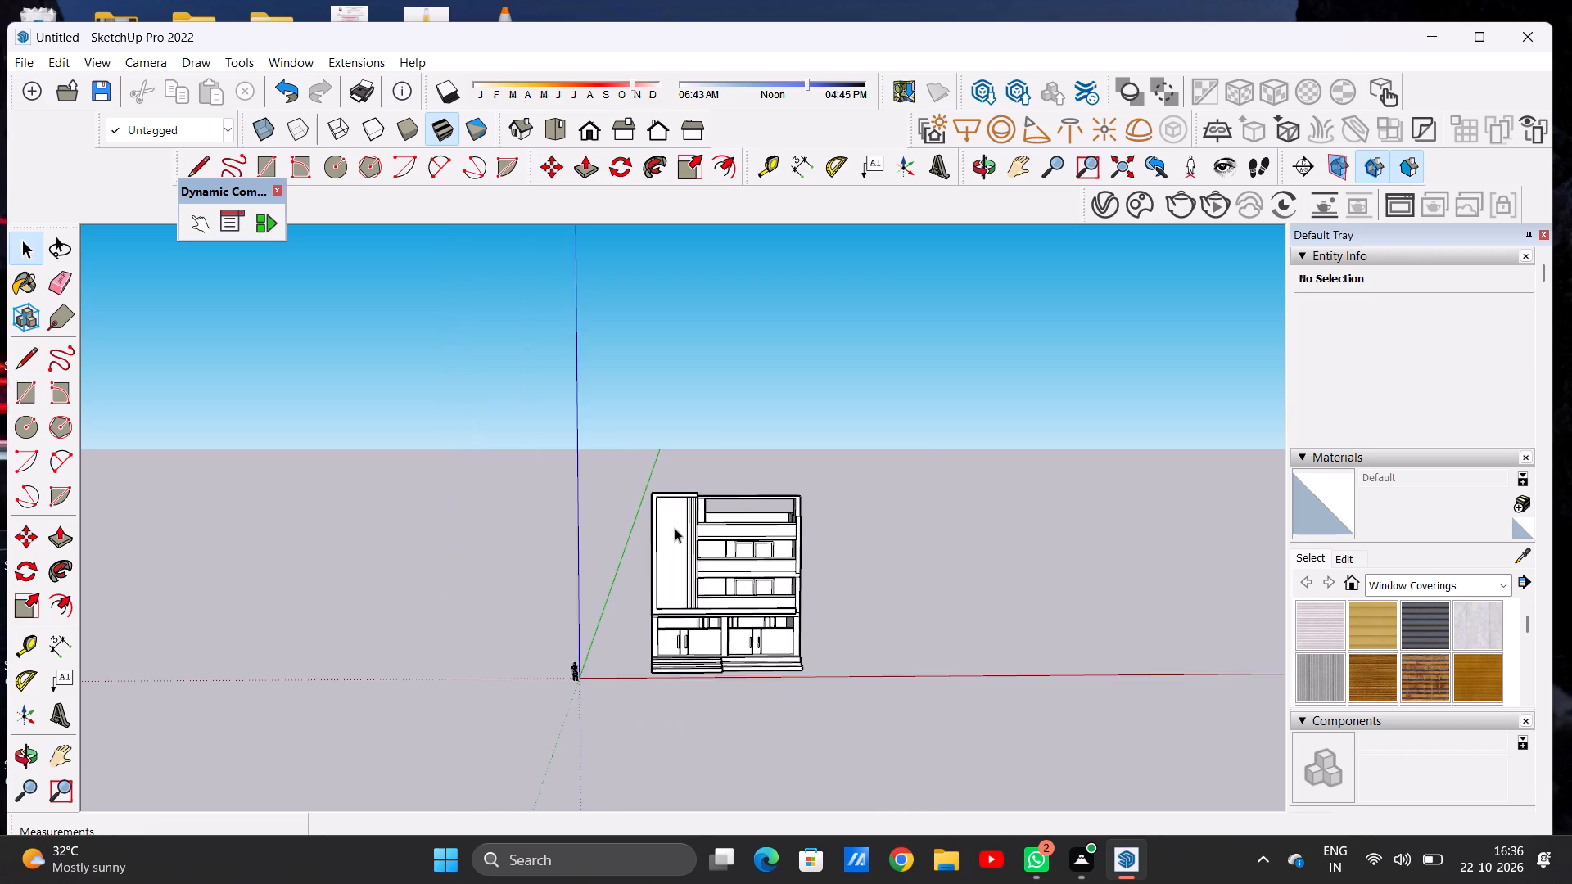
pyautogui.scroll(8, 707, 617)
pyautogui.scroll(-2, 689, 562)
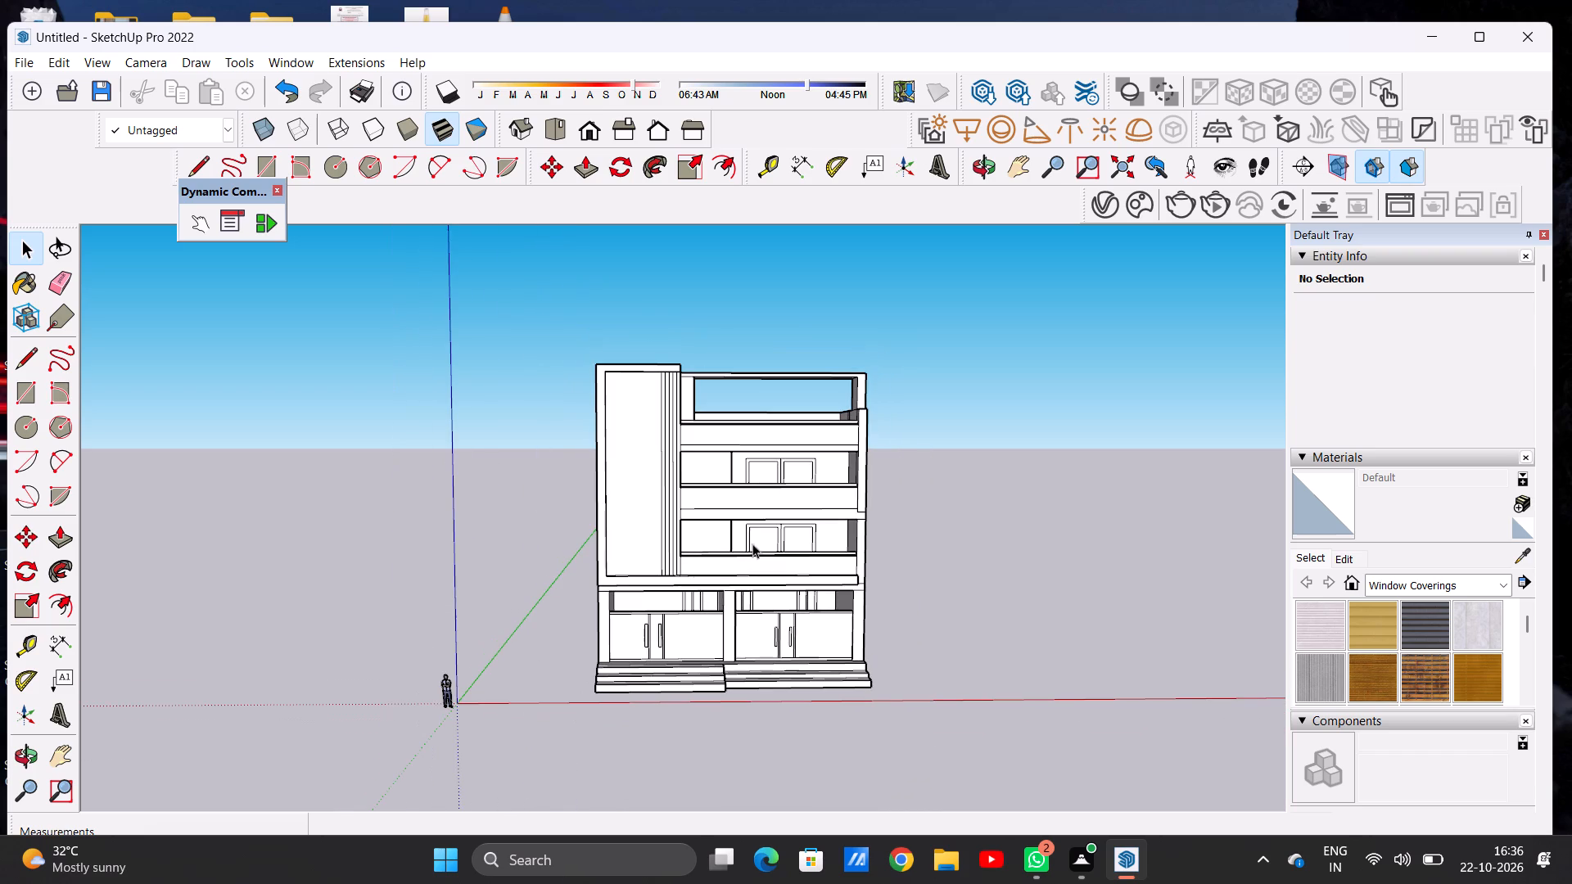
# Examine the front facade from the roof terrace down to the ground-floor gates and entrance steps.
pyautogui.moveTo(877, 543); pyautogui.dragTo(874, 512, button='middle')
pyautogui.scroll(3, 805, 377)
pyautogui.scroll(-1, 805, 377)
pyautogui.scroll(3, 805, 377)
pyautogui.moveTo(797, 416); pyautogui.dragTo(771, 256, button='middle')
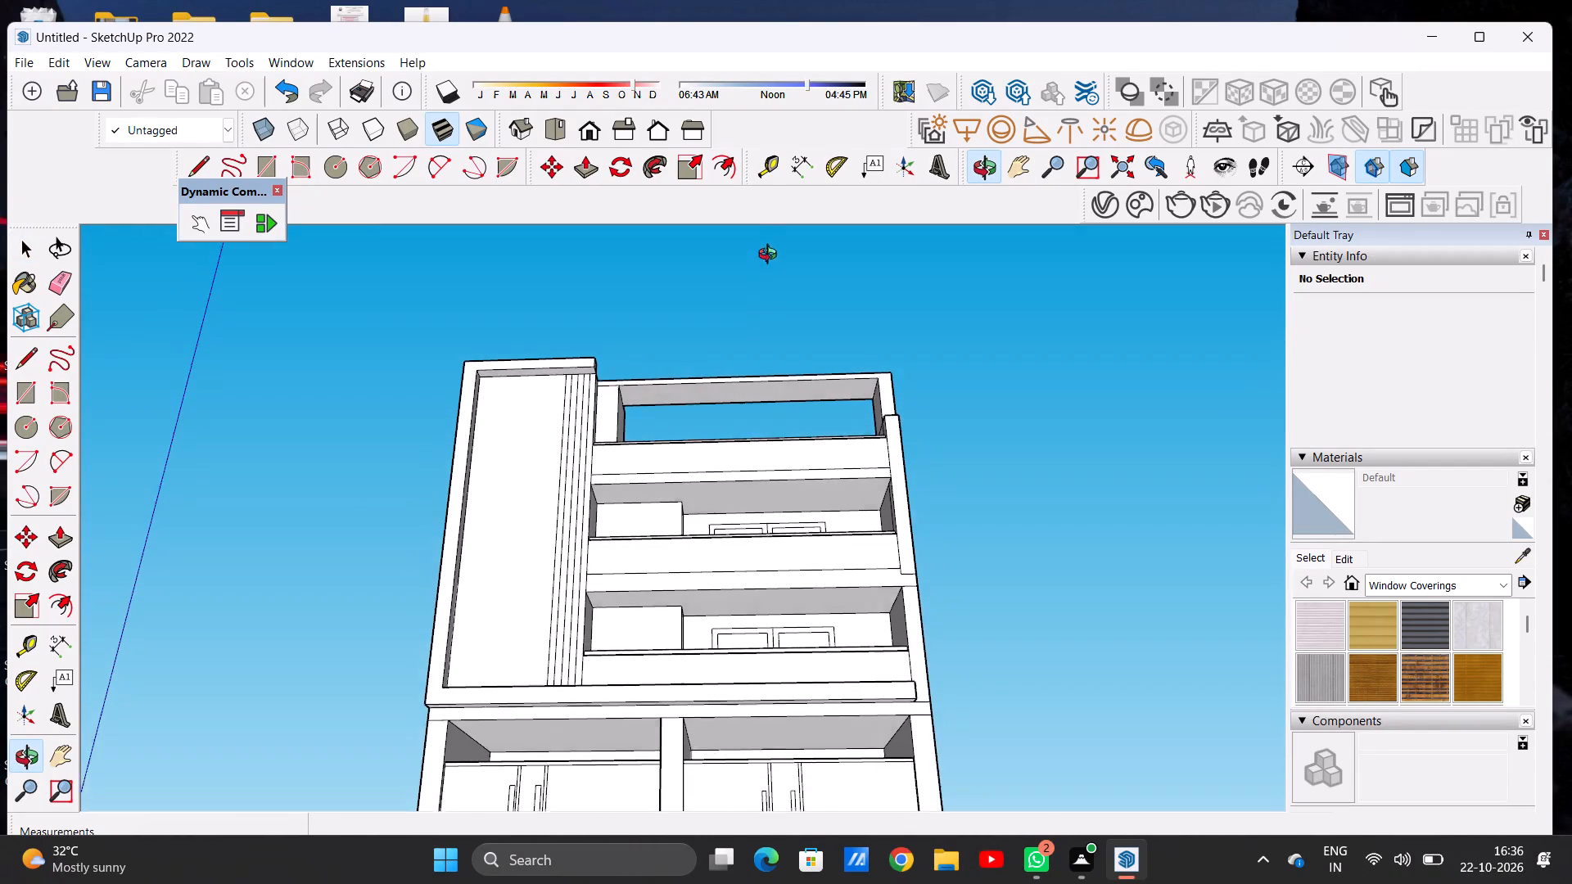
pyautogui.moveTo(771, 256); pyautogui.dragTo(771, 255, button='middle')
pyautogui.moveTo(760, 434); pyautogui.dragTo(766, 652, button='middle')
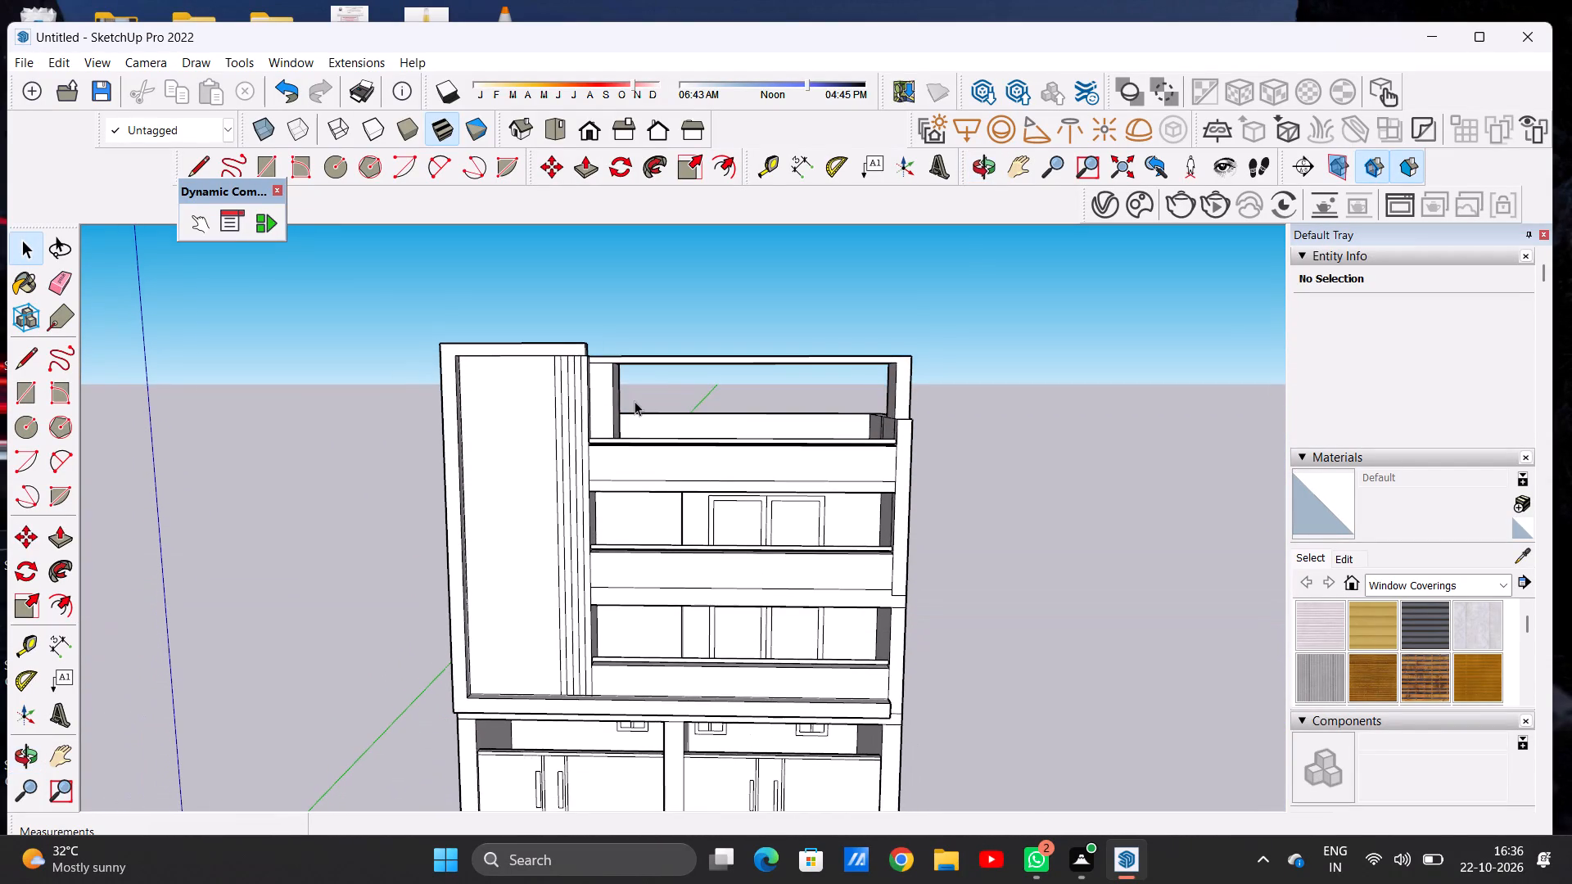
pyautogui.scroll(-6, 635, 401)
pyautogui.moveTo(633, 402); pyautogui.dragTo(633, 462, button='middle')
pyautogui.scroll(5, 632, 448)
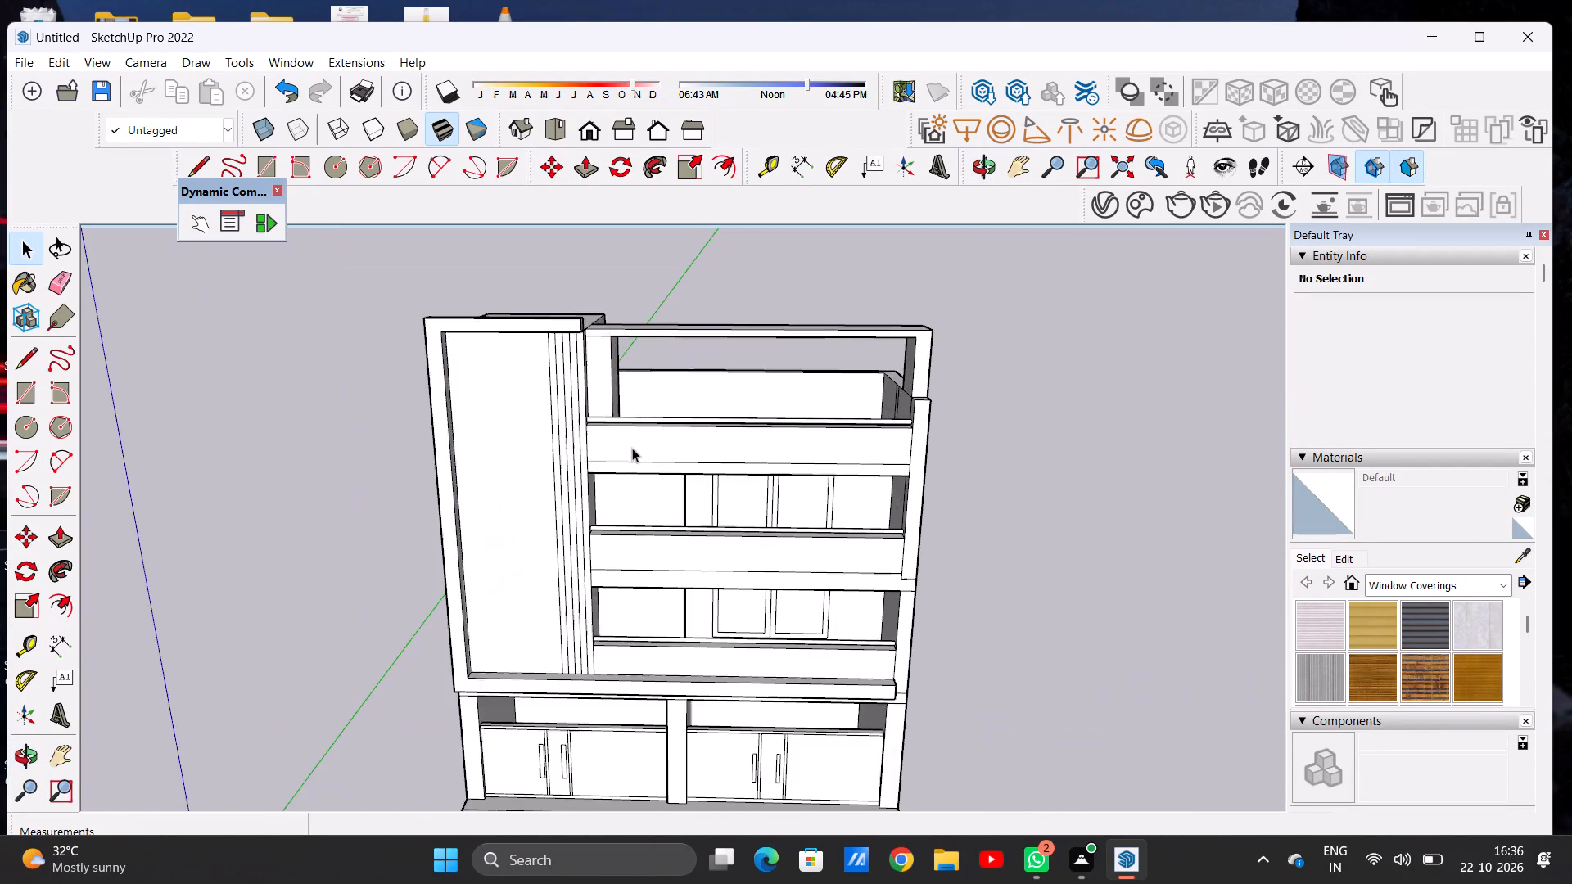
pyautogui.scroll(-12, 632, 448)
pyautogui.scroll(14, 639, 580)
pyautogui.moveTo(652, 566); pyautogui.dragTo(652, 492, button='middle')
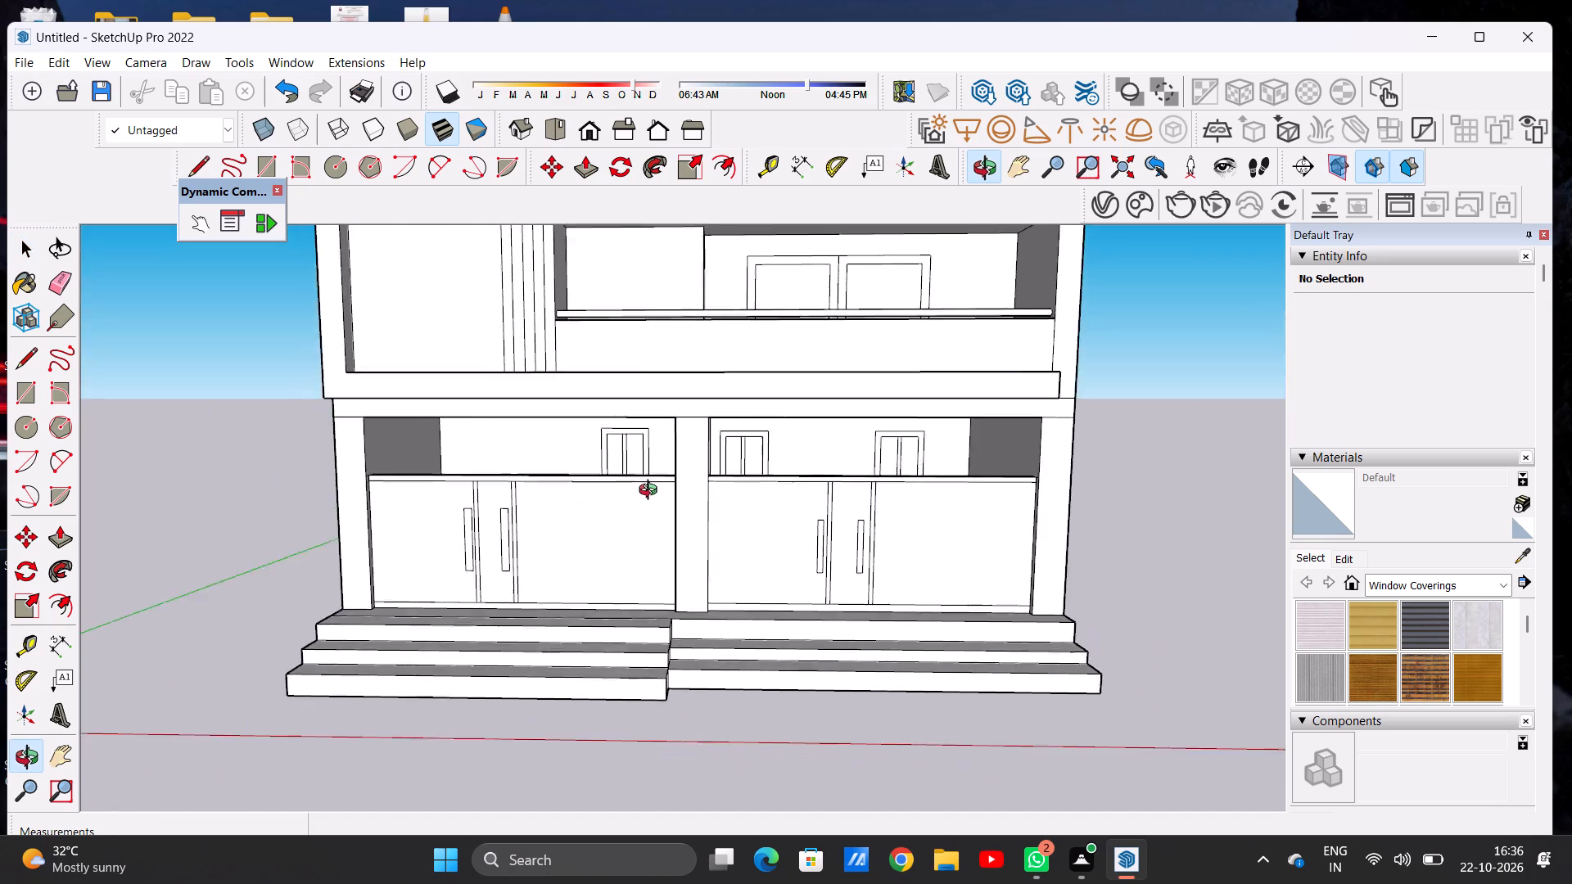
pyautogui.moveTo(652, 492); pyautogui.dragTo(667, 539, button='middle')
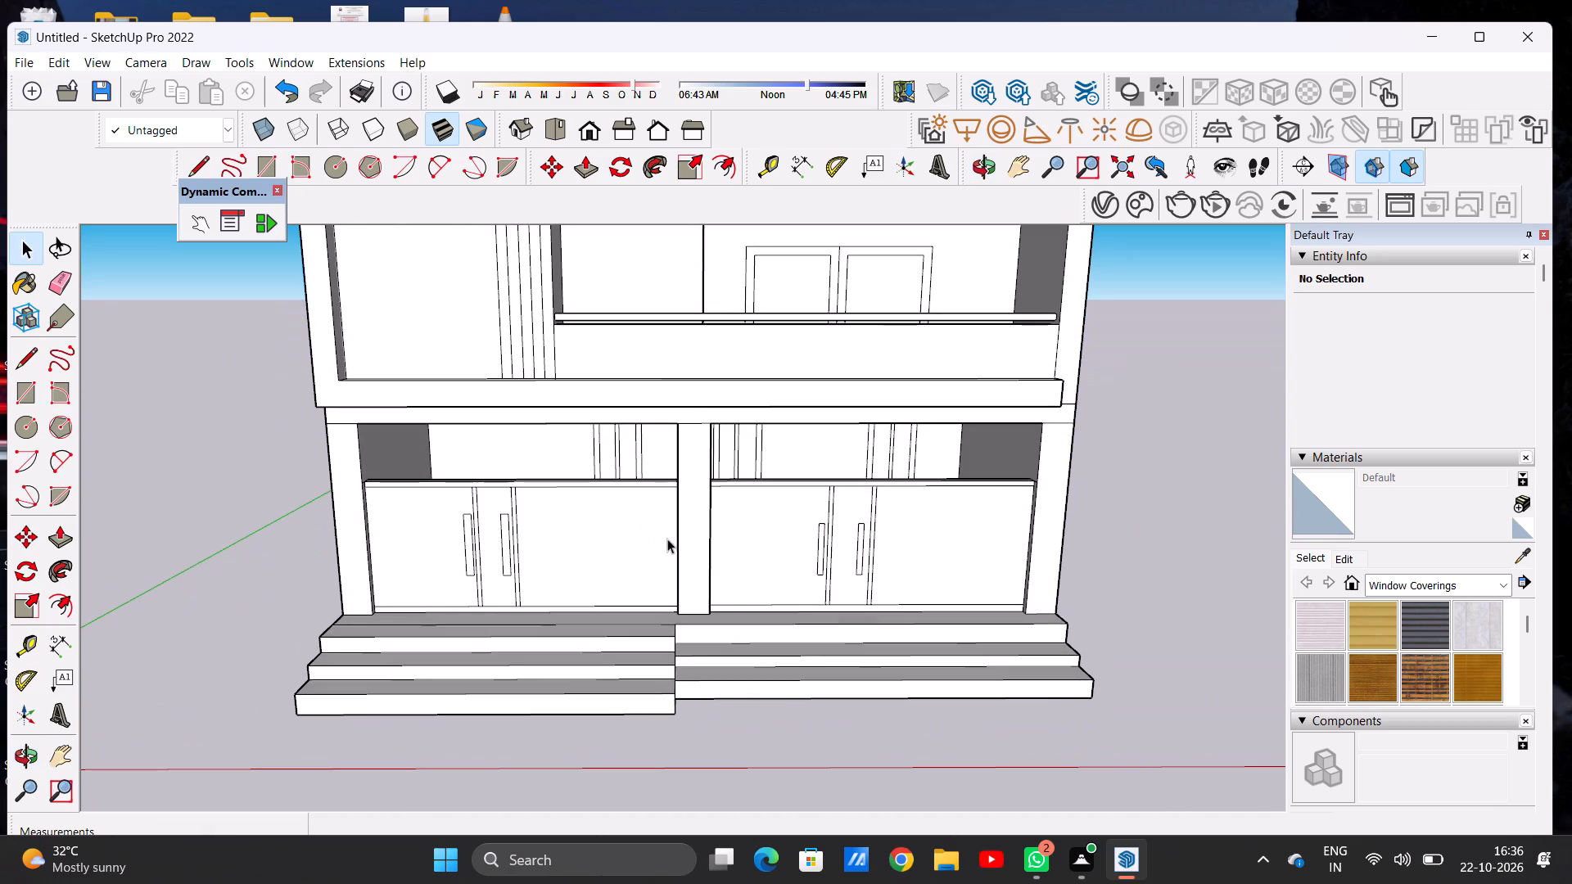
pyautogui.scroll(-2, 638, 491)
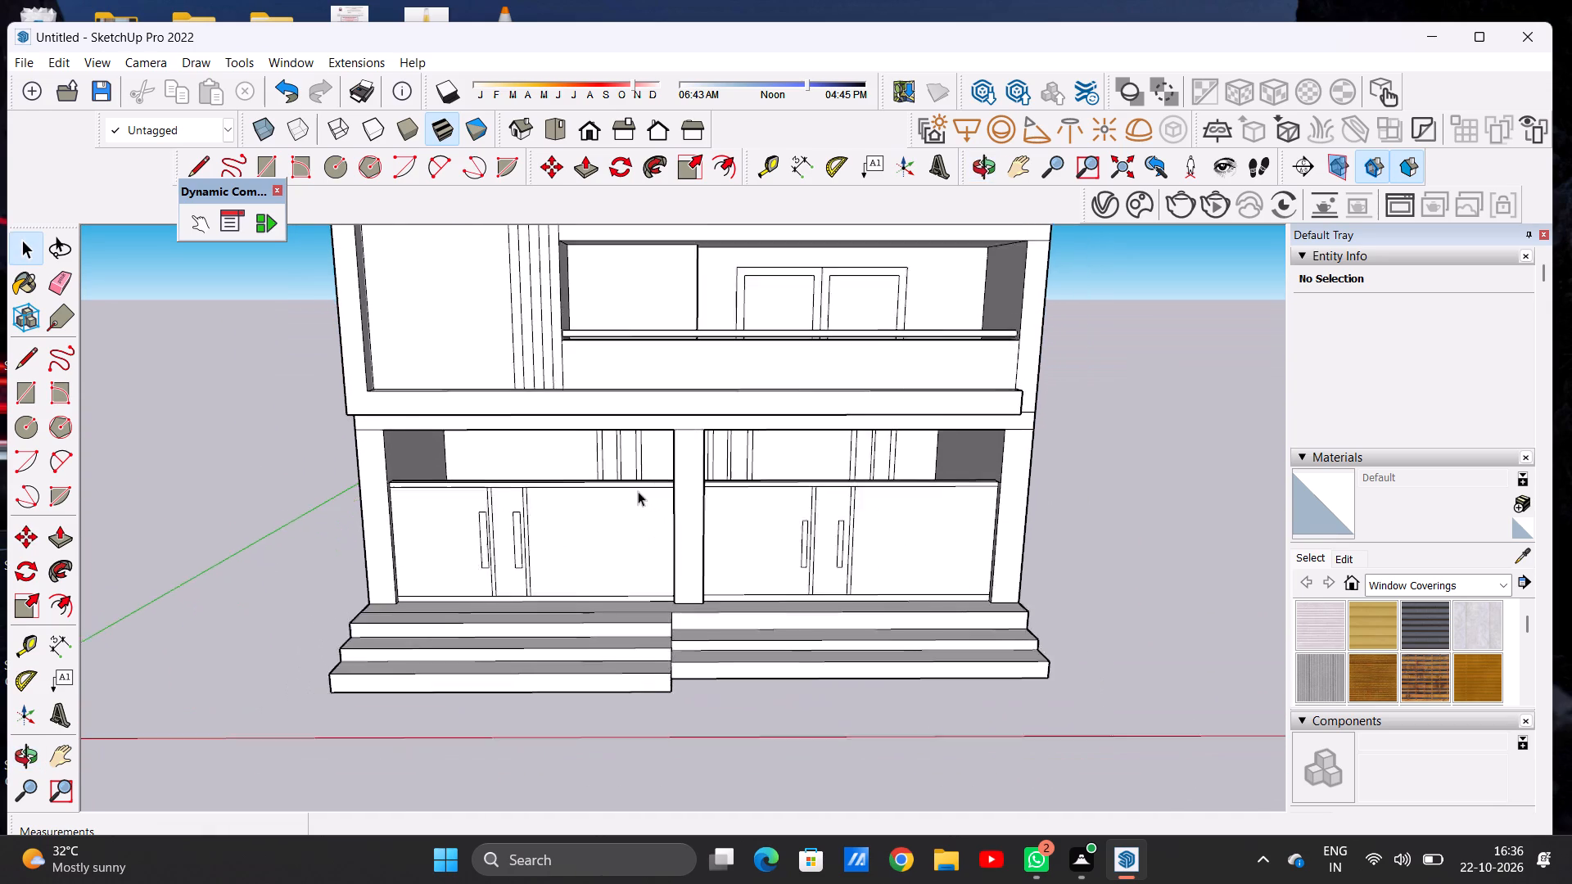
pyautogui.scroll(-2, 638, 491)
# Push/pull the end face of the projecting ledge above the gates about 1' 8 5/16" out to the building's corner.
pyautogui.moveTo(894, 500); pyautogui.dragTo(614, 500, button='middle')
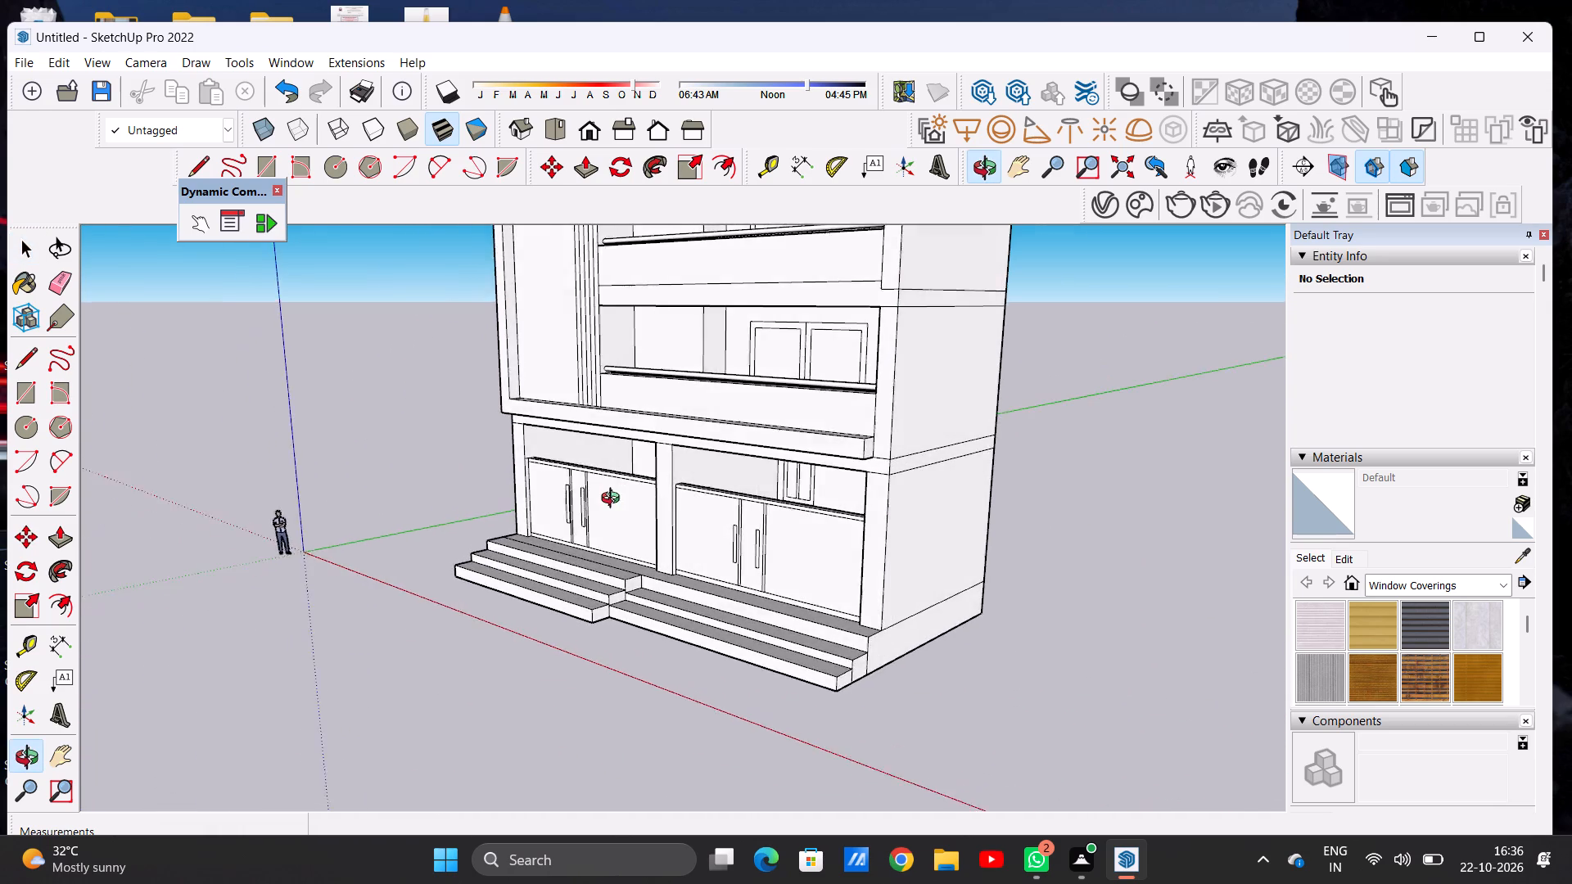
pyautogui.moveTo(614, 500); pyautogui.dragTo(585, 539, button='middle')
pyautogui.scroll(15, 856, 507)
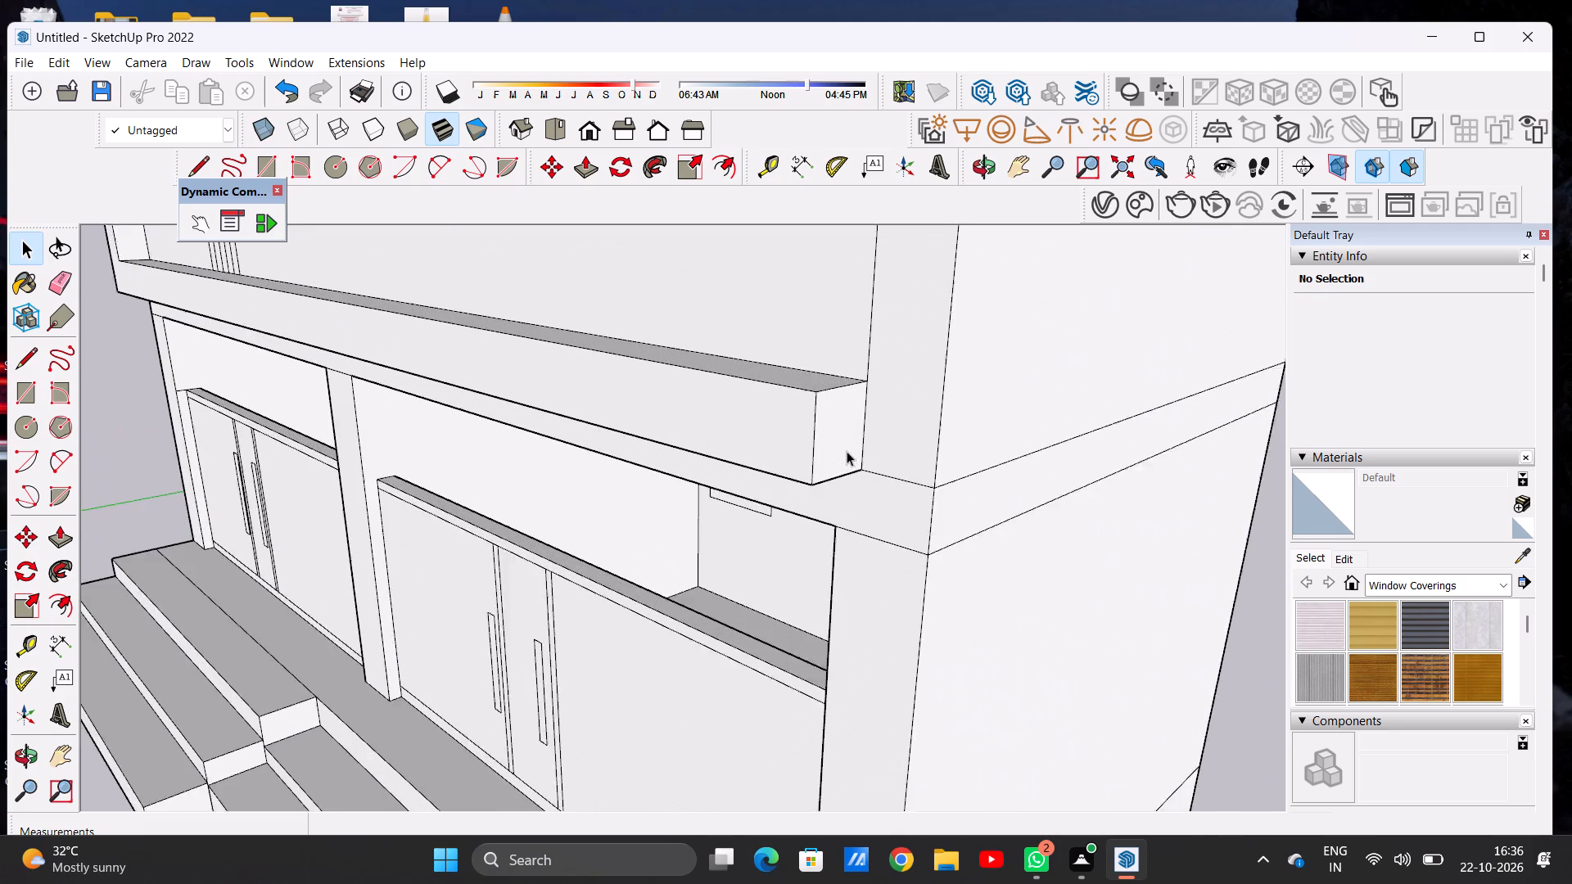
pyautogui.scroll(2, 847, 451)
pyautogui.press('p')
pyautogui.click(829, 424)
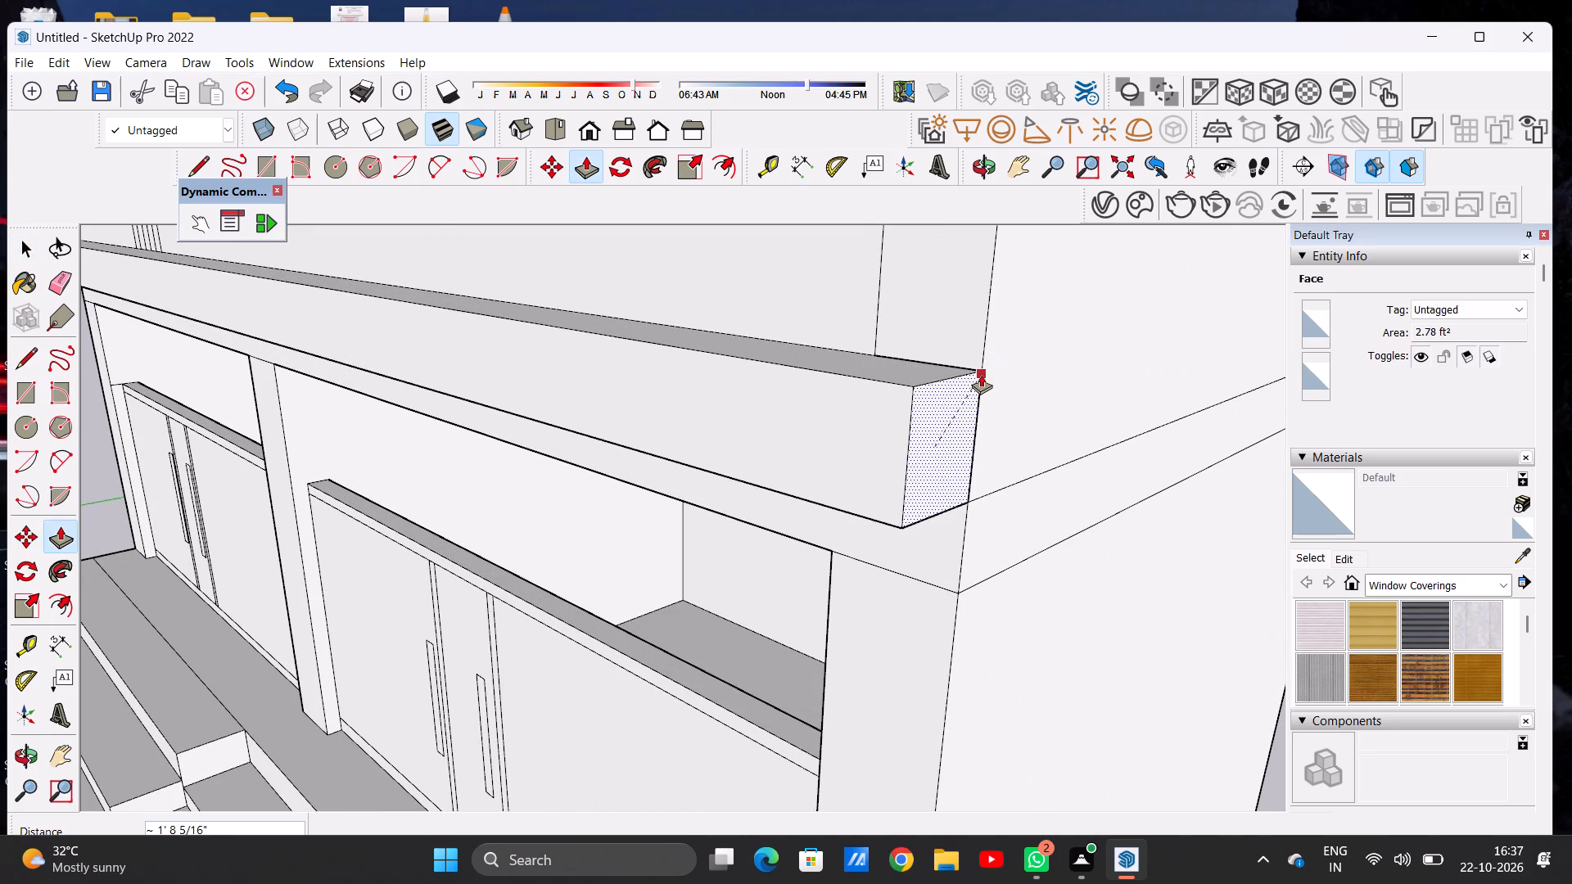
pyautogui.click(982, 374)
pyautogui.press('space')
# Draw a horizontal line about 1' 8 1/16" long across the outer pillar, continuing the slab line above the lower balcony to the building's edge.
pyautogui.scroll(-7, 952, 406)
pyautogui.moveTo(670, 424); pyautogui.dragTo(697, 429, button='middle')
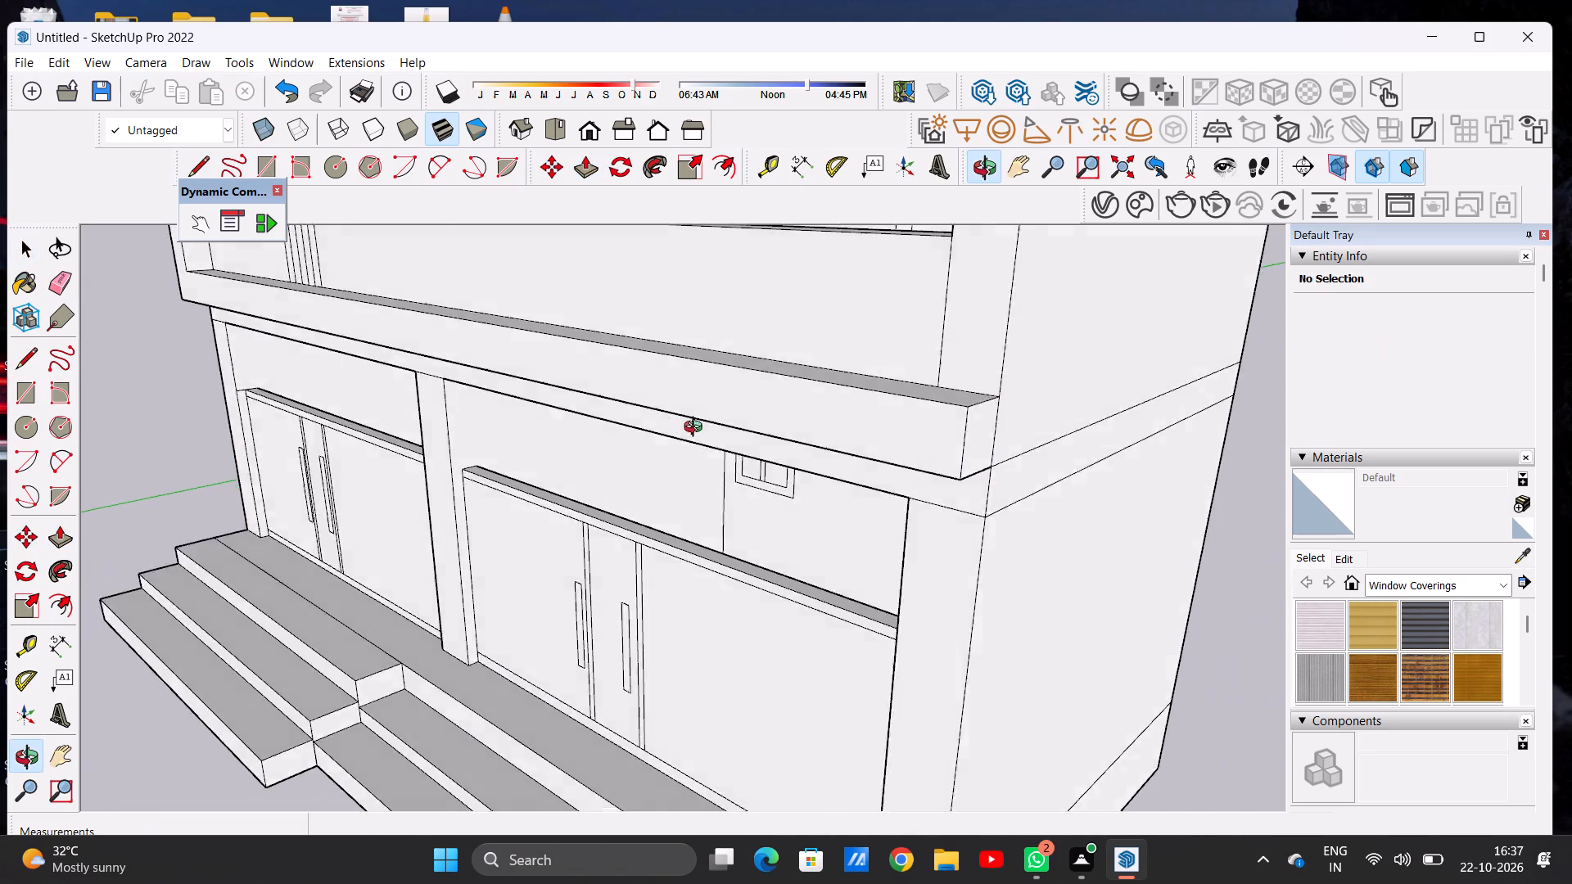
pyautogui.moveTo(697, 429); pyautogui.dragTo(895, 429, button='middle')
pyautogui.scroll(-19, 756, 416)
pyautogui.scroll(-1, 906, 408)
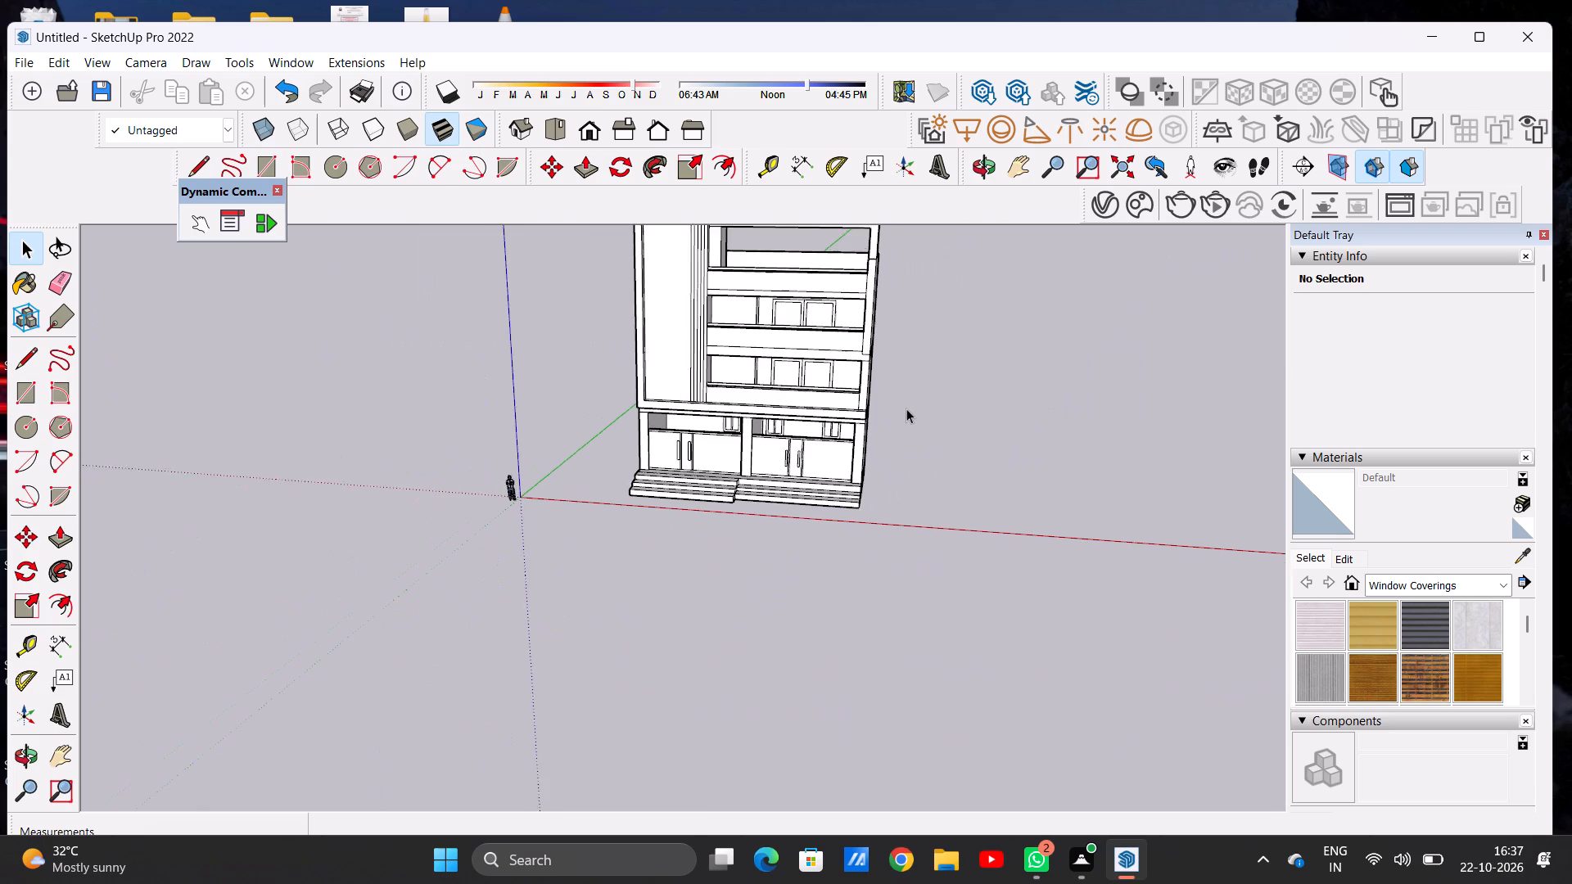
pyautogui.scroll(-1, 906, 408)
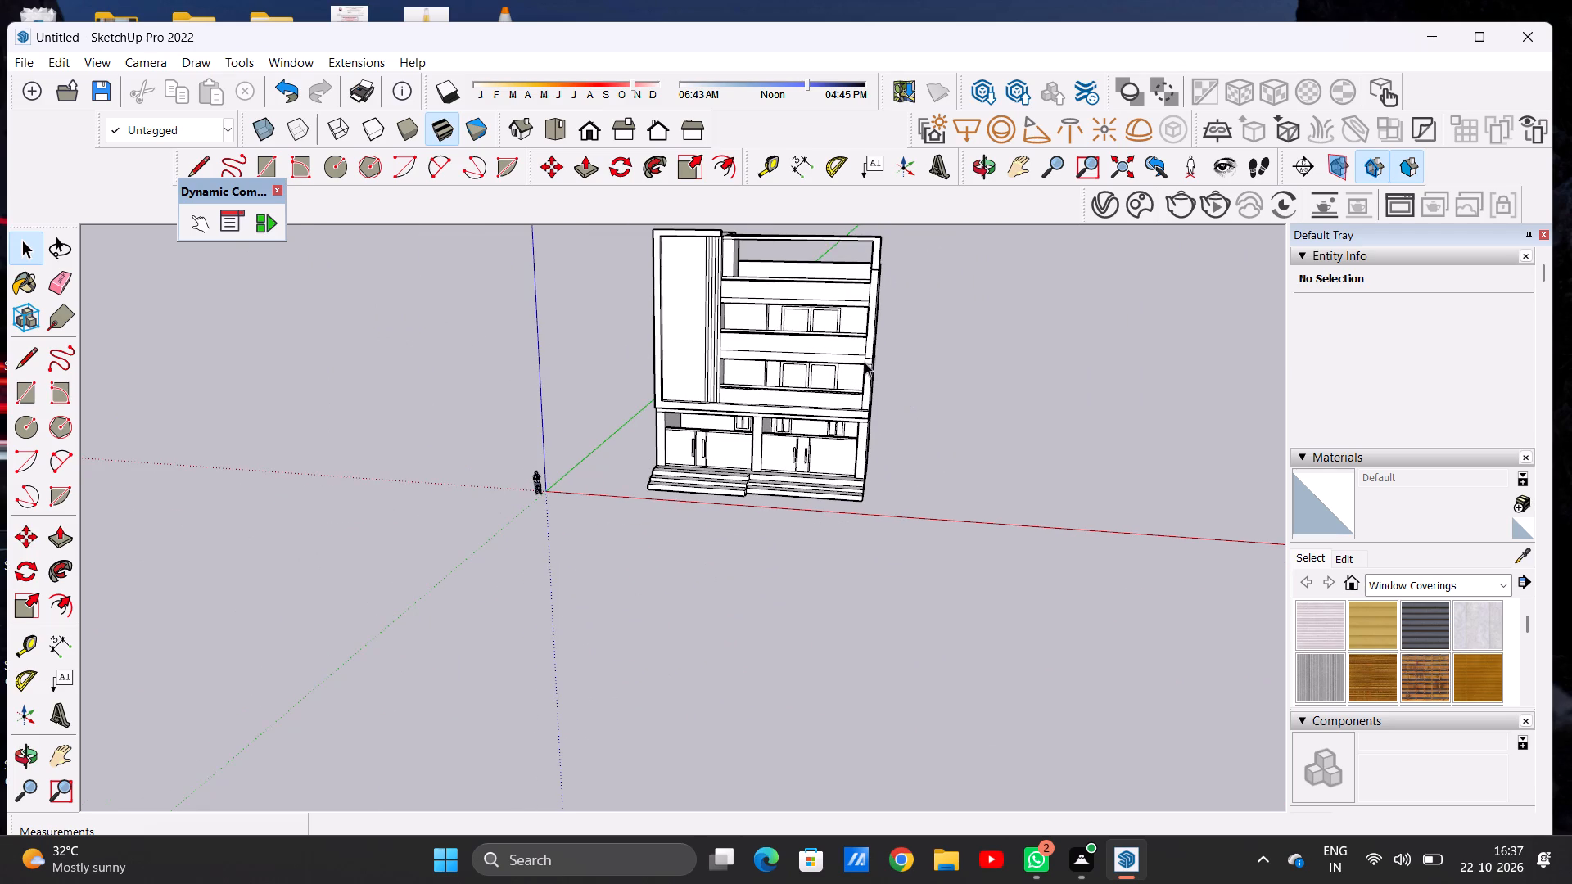
pyautogui.scroll(20, 865, 362)
pyautogui.press('space')
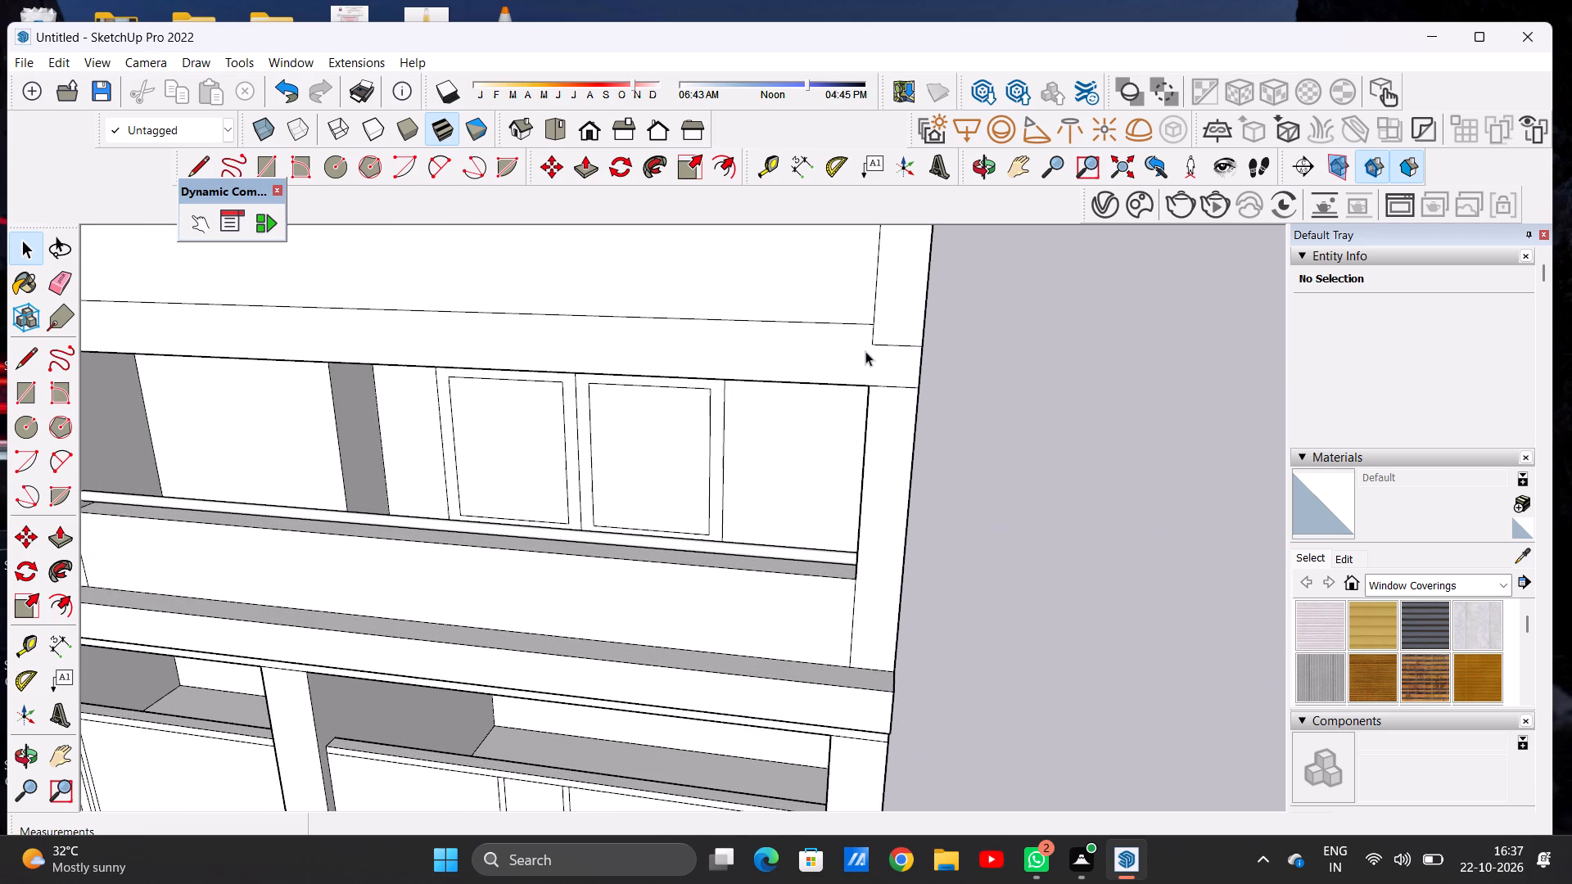
pyautogui.write('L')
pyautogui.click(872, 319)
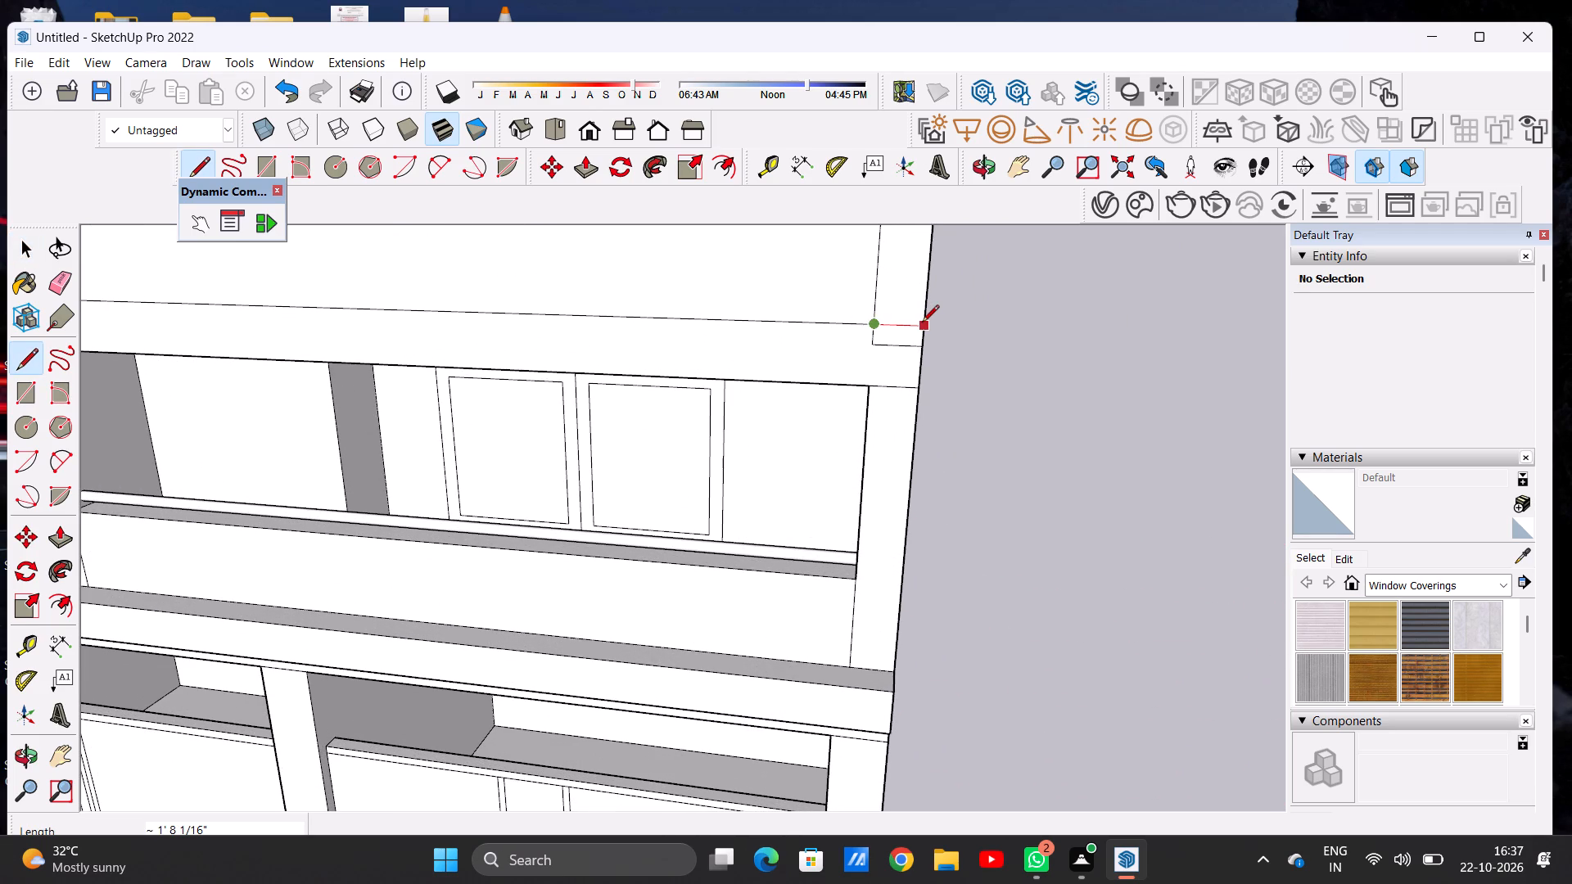
pyautogui.click(924, 325)
pyautogui.press('space')
# Erase the short leftover horizontal and vertical lines just below the new line on the outer pillar.
pyautogui.scroll(8, 924, 336)
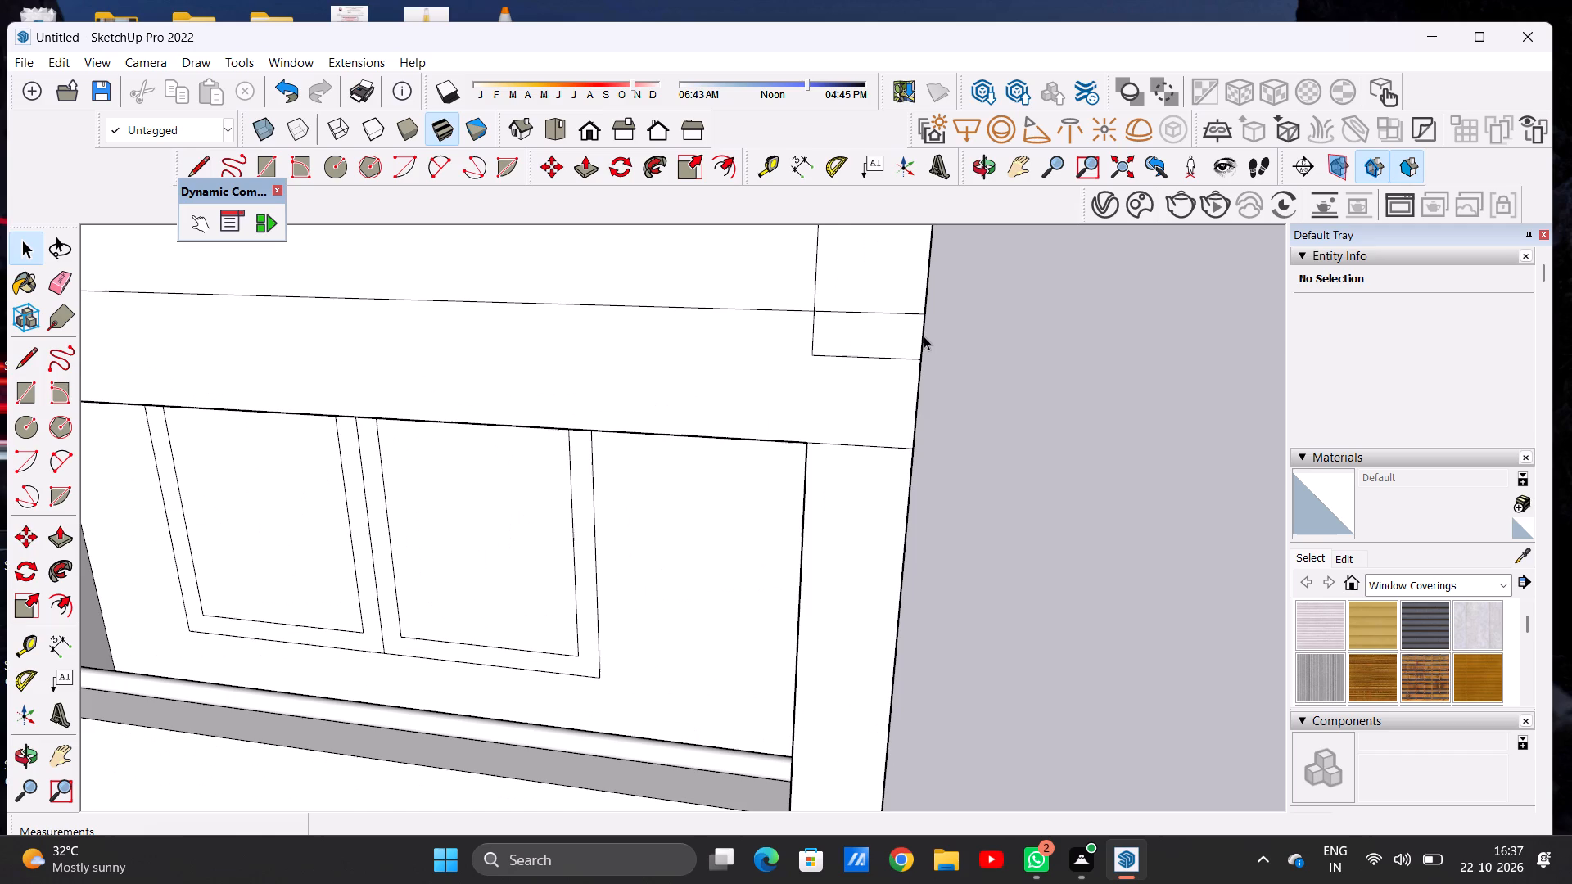
pyautogui.press('e')
pyautogui.moveTo(874, 351); pyautogui.dragTo(877, 379)
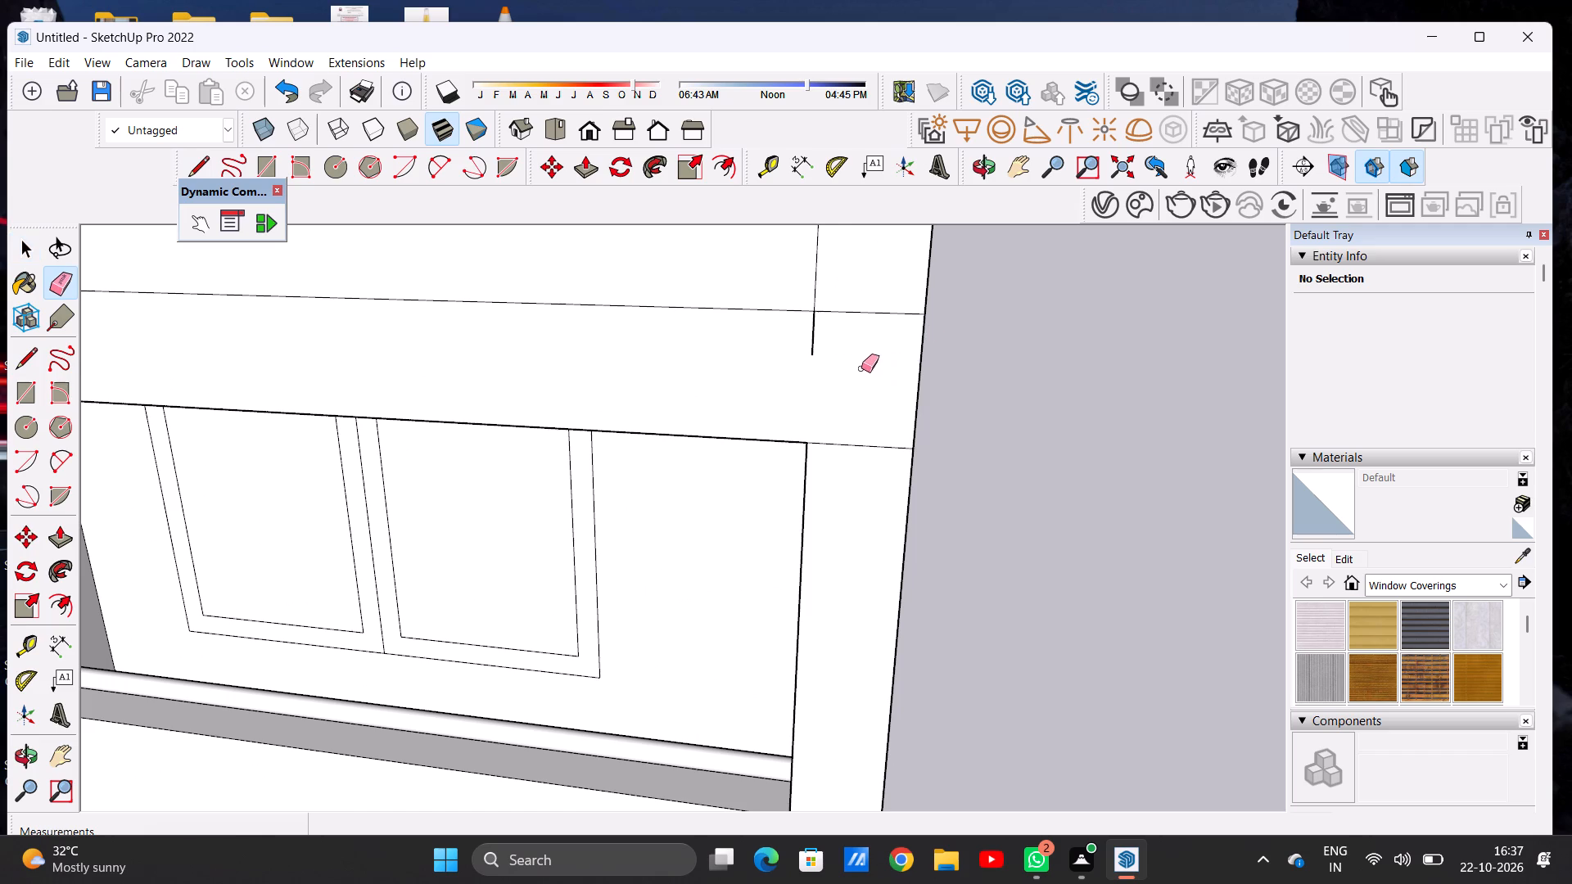
pyautogui.moveTo(812, 334); pyautogui.dragTo(822, 341)
pyautogui.scroll(-15, 838, 405)
pyautogui.scroll(1, 841, 407)
pyautogui.scroll(-4, 841, 407)
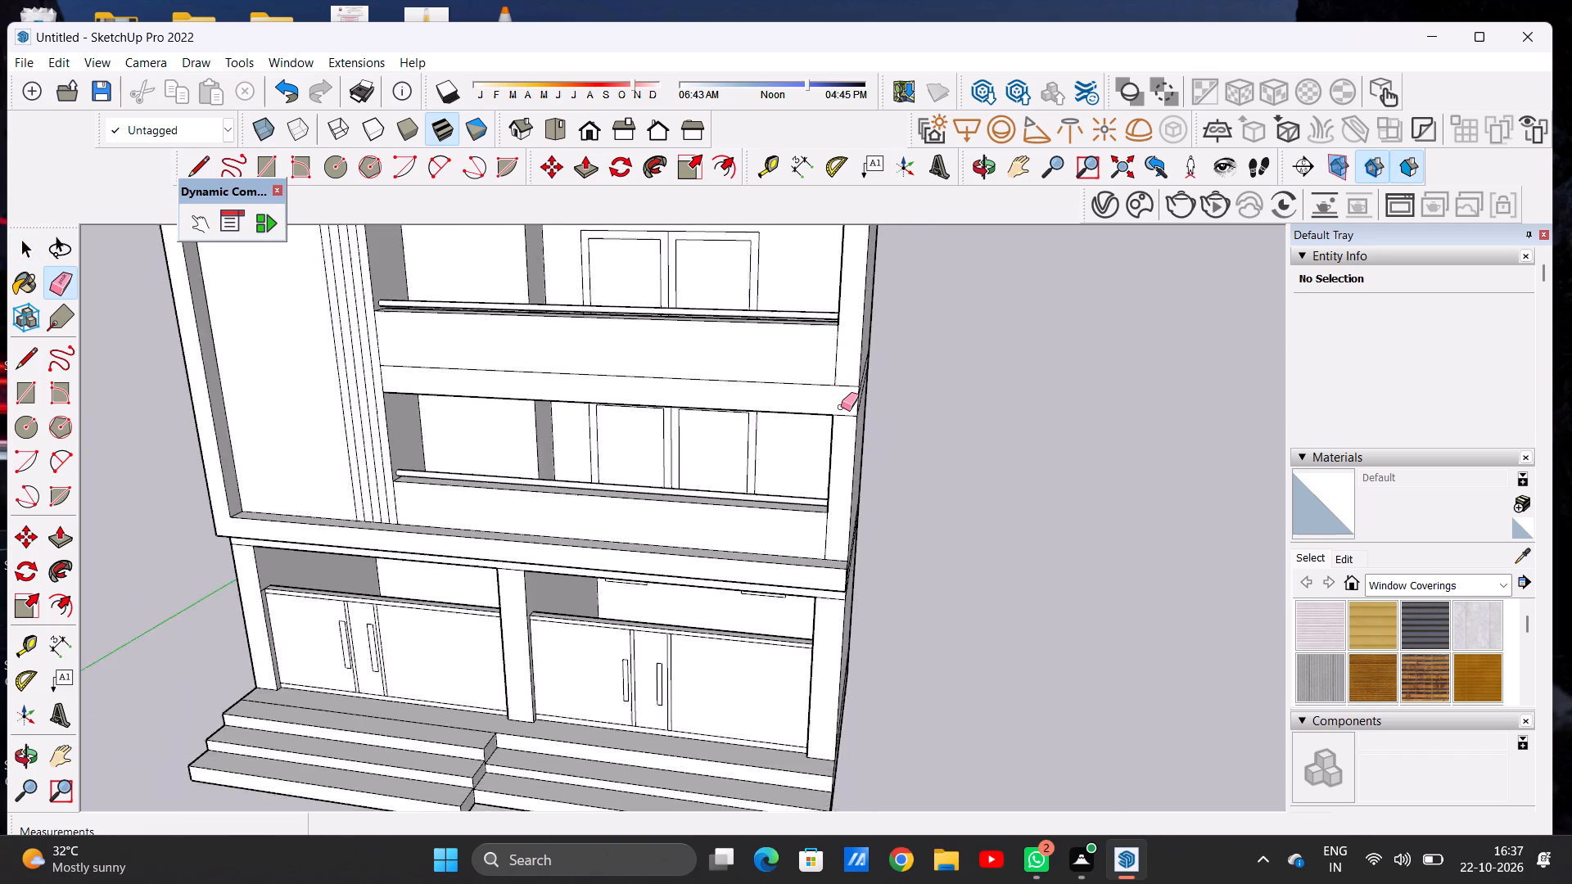
pyautogui.scroll(-4, 841, 407)
pyautogui.press('space')
# Examine the whole building's front facade from above and at eye level.
pyautogui.scroll(-6, 850, 458)
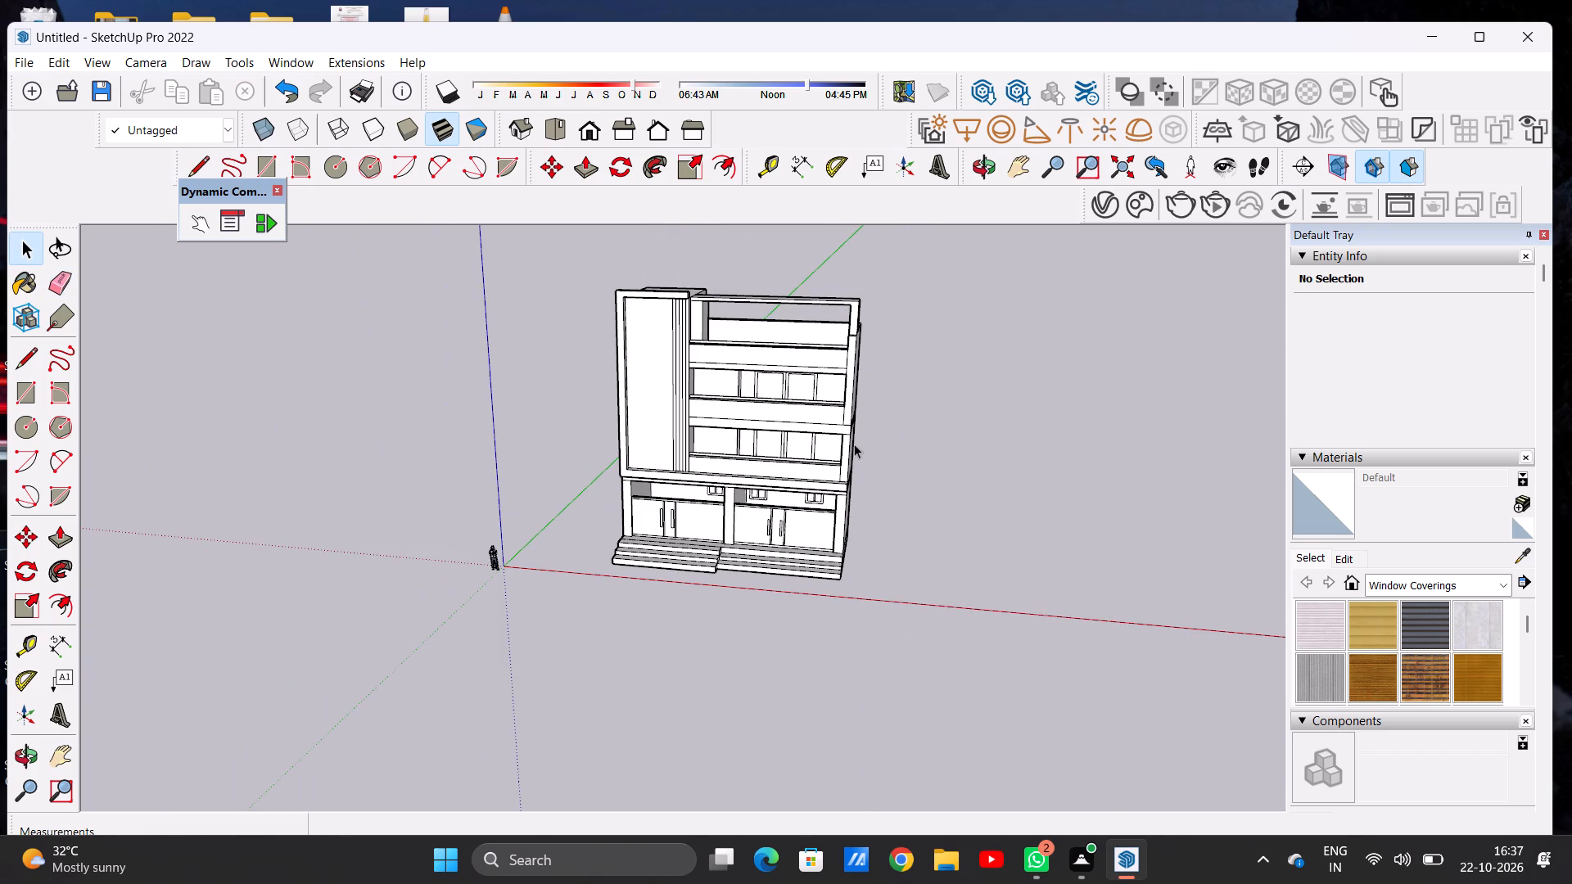
pyautogui.scroll(7, 851, 337)
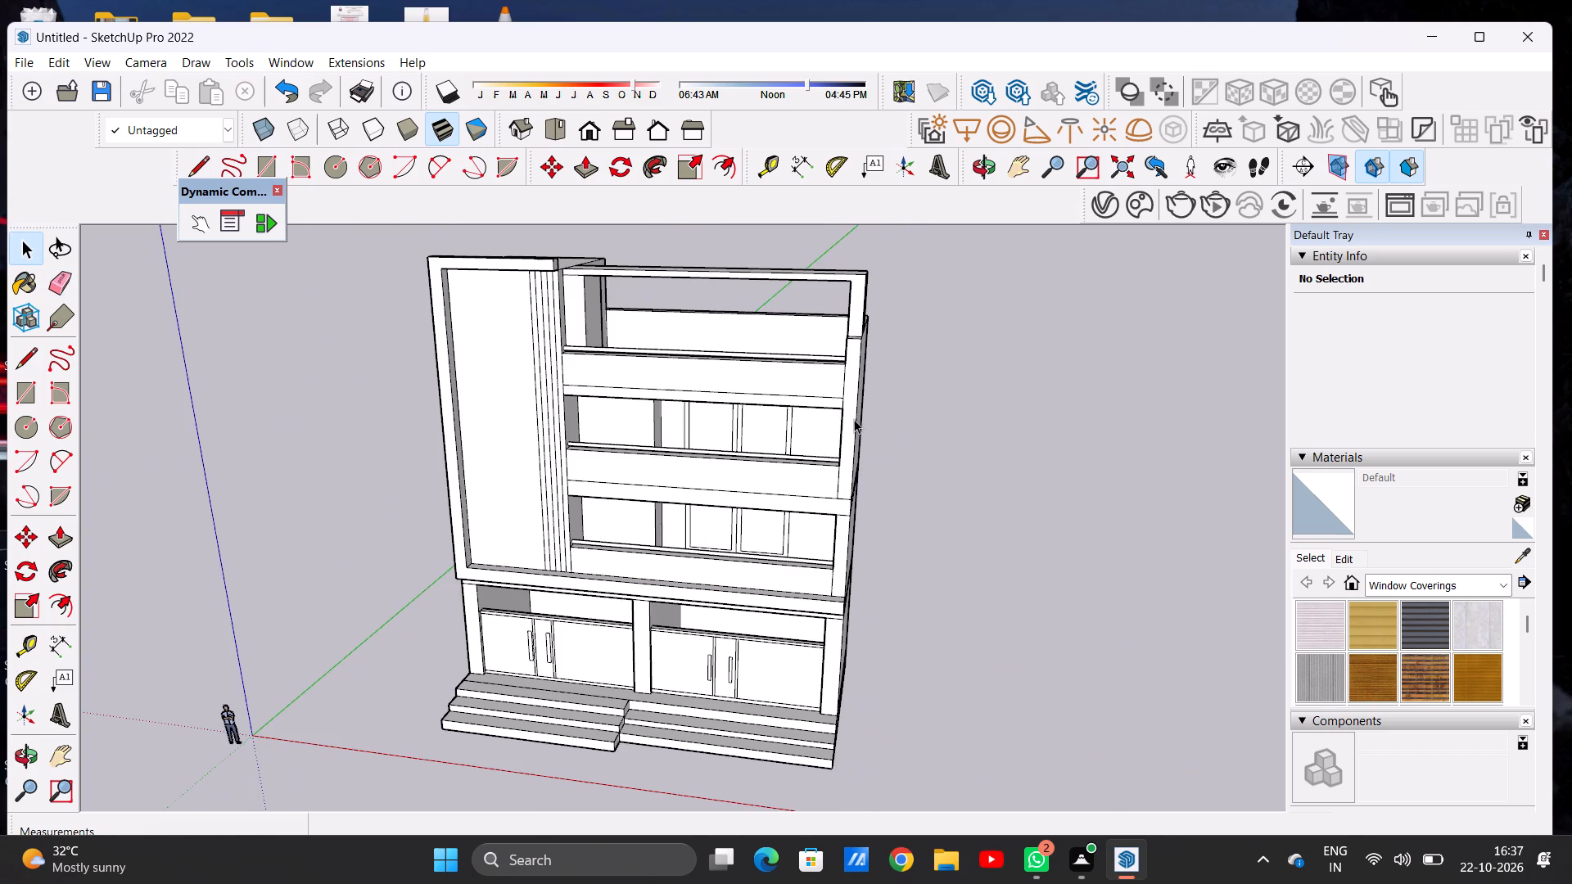
pyautogui.scroll(-8, 854, 419)
pyautogui.moveTo(766, 480); pyautogui.dragTo(829, 474, button='middle')
pyautogui.middleClick(829, 474)
pyautogui.middleClick(829, 474)
pyautogui.middleClick(829, 474)
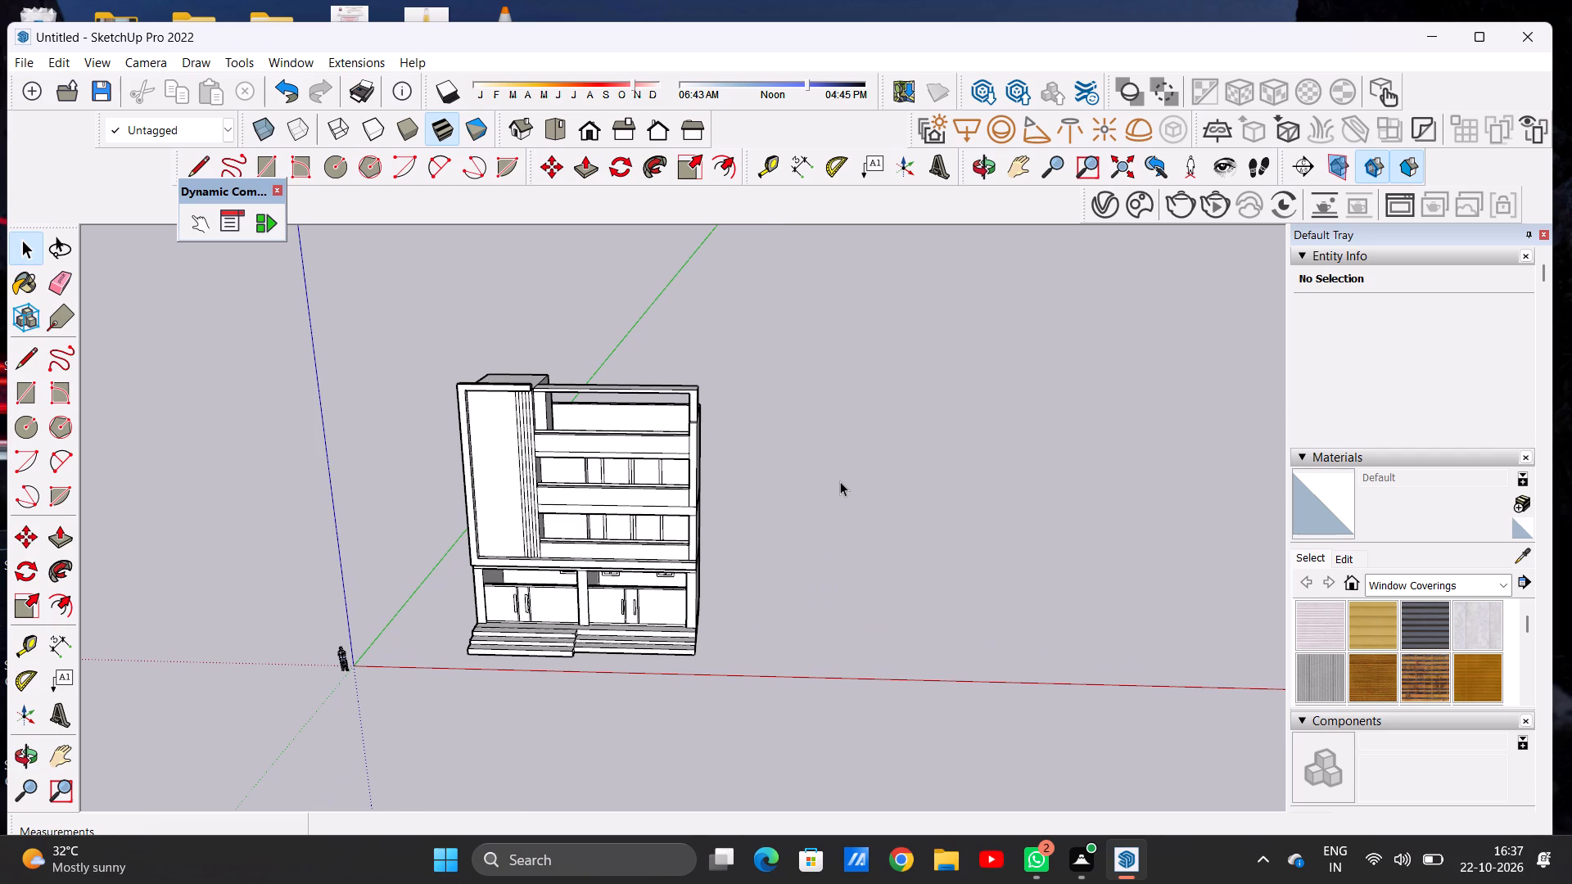
pyautogui.scroll(-6, 728, 481)
pyautogui.scroll(-4, 663, 436)
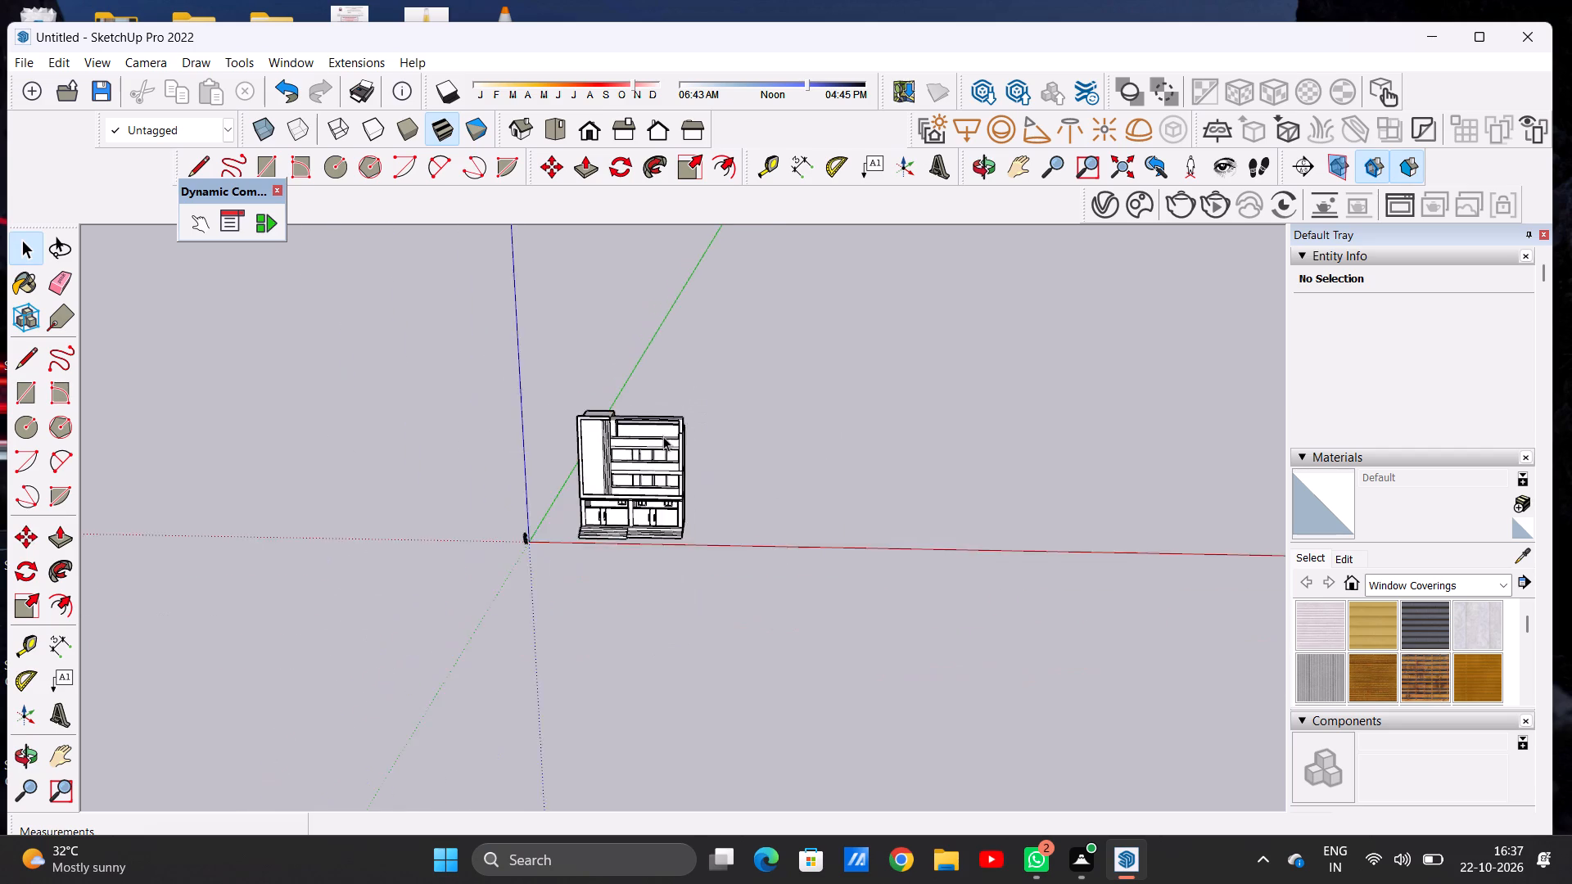
pyautogui.scroll(-8, 663, 436)
pyautogui.scroll(6, 621, 494)
pyautogui.scroll(-1, 621, 494)
pyautogui.scroll(15, 657, 408)
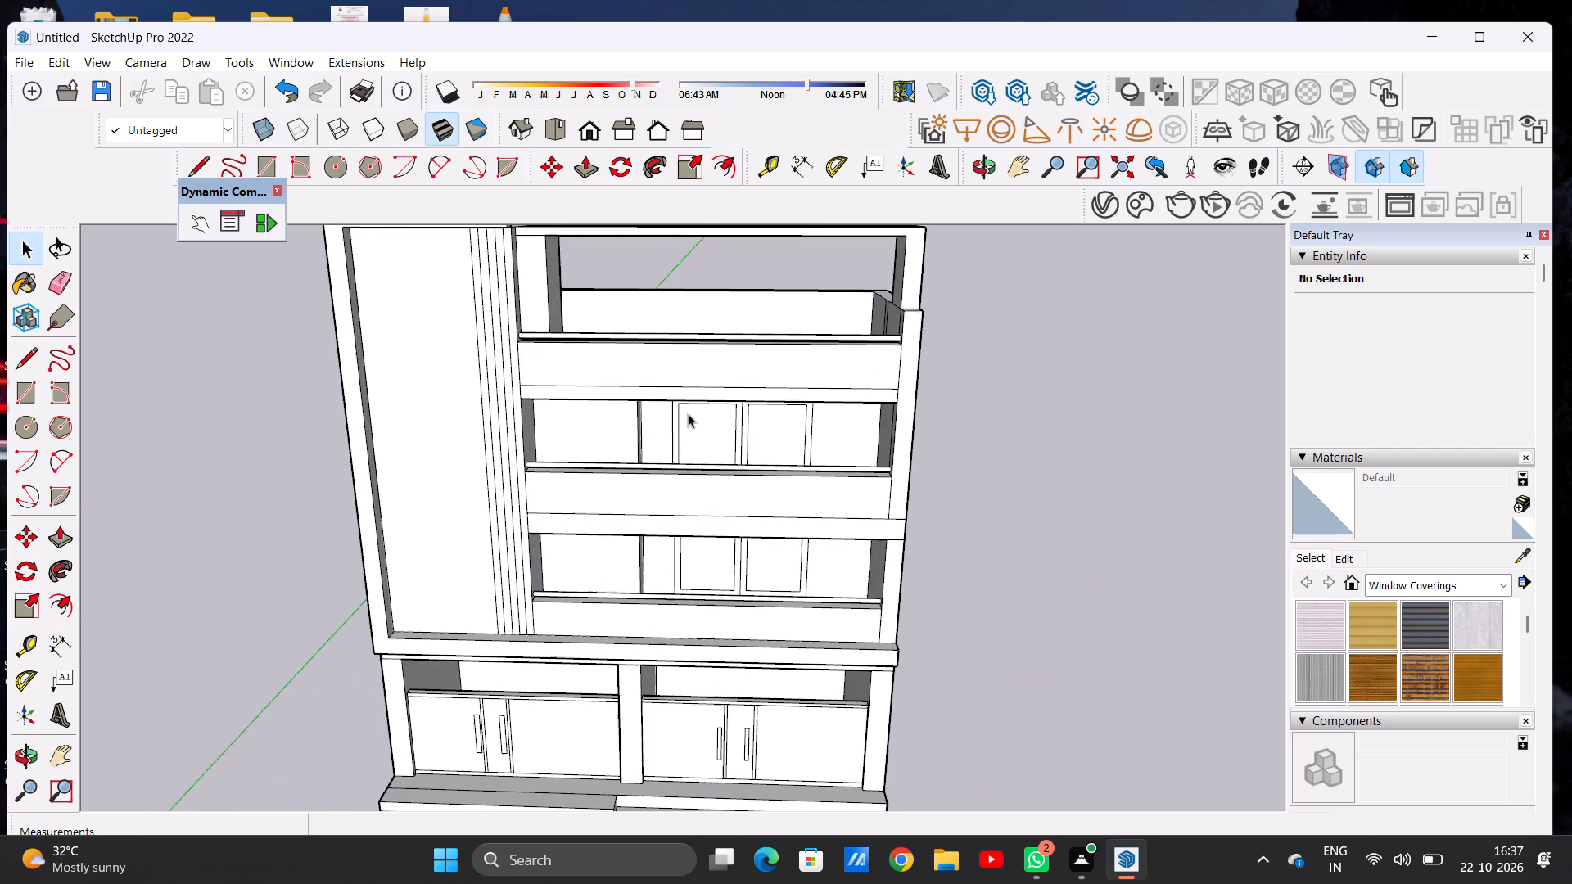
pyautogui.scroll(-4, 688, 413)
pyautogui.moveTo(702, 465); pyautogui.dragTo(730, 402, button='middle')
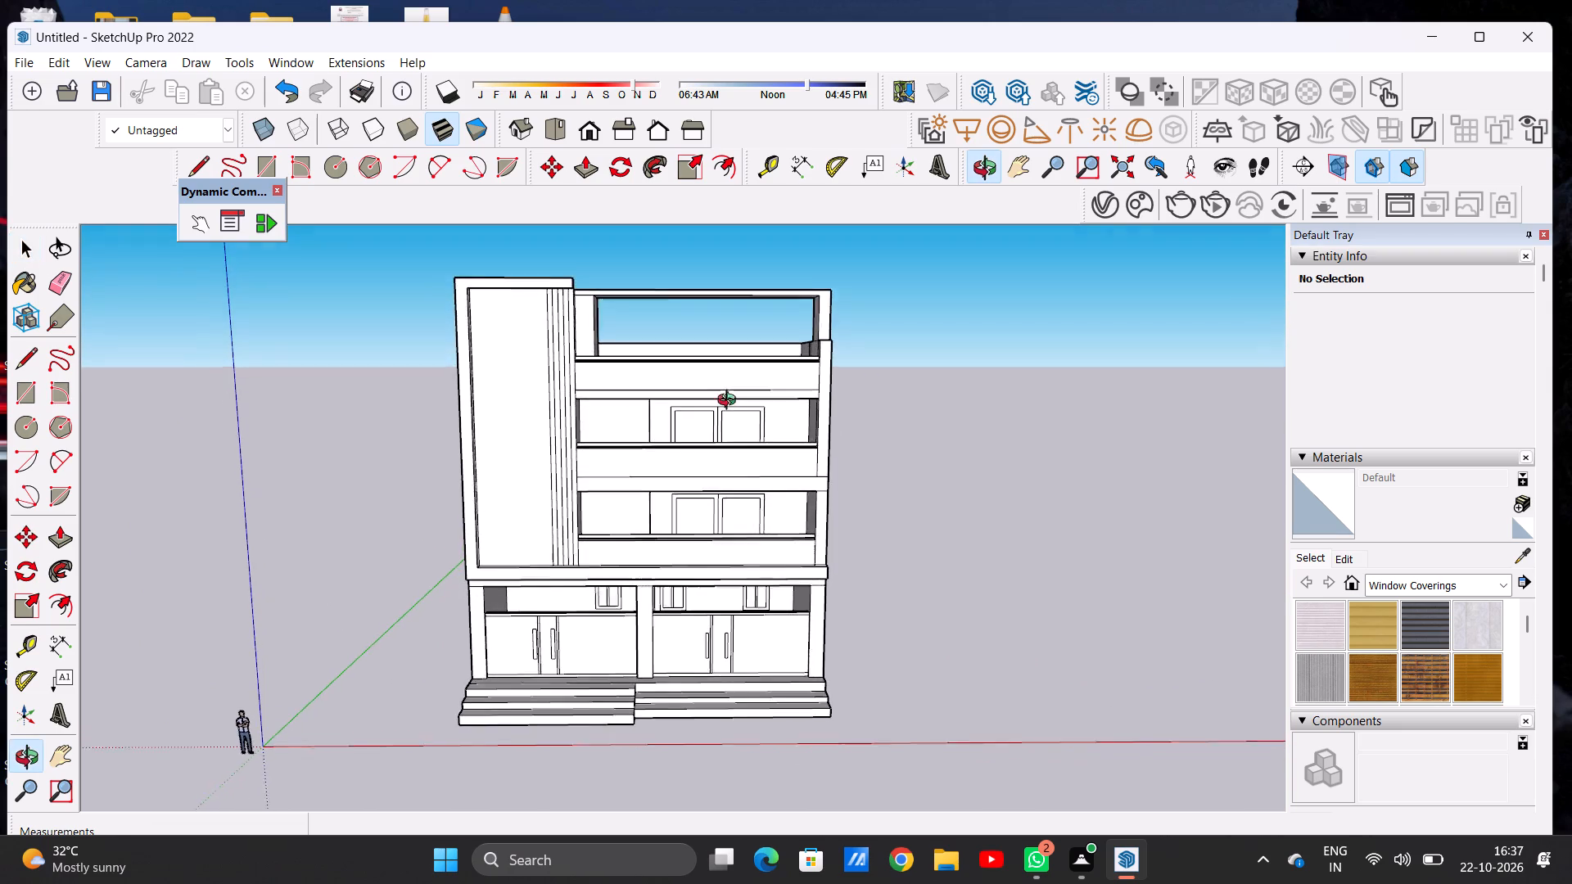
pyautogui.moveTo(730, 402); pyautogui.dragTo(738, 397, button='middle')
pyautogui.scroll(-5, 738, 397)
pyautogui.scroll(7, 734, 506)
pyautogui.scroll(-1, 407, 589)
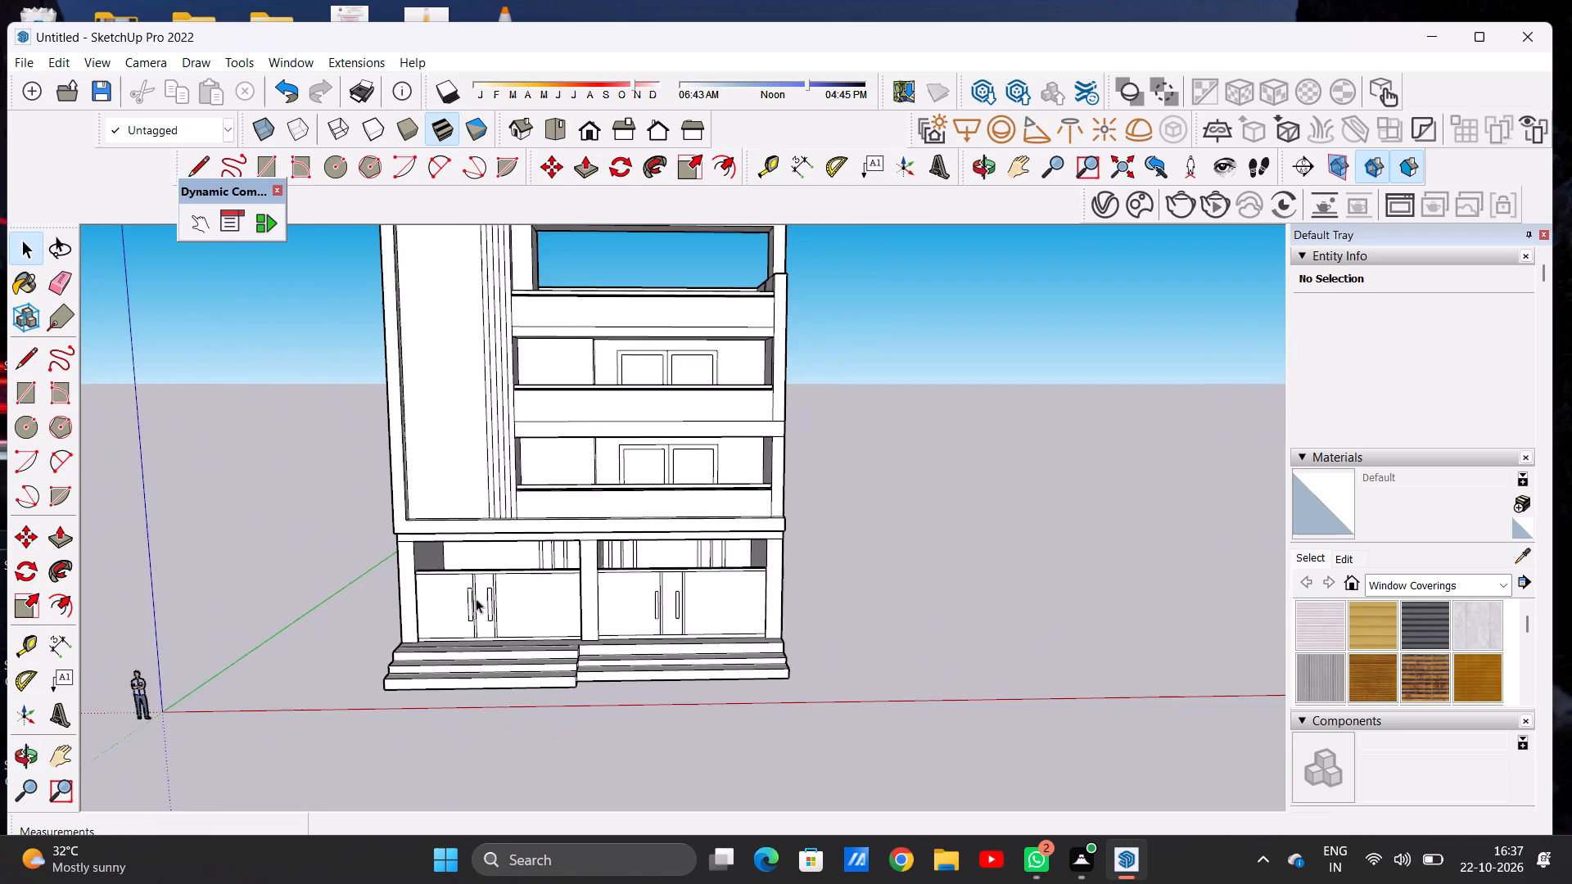
pyautogui.scroll(-2, 476, 598)
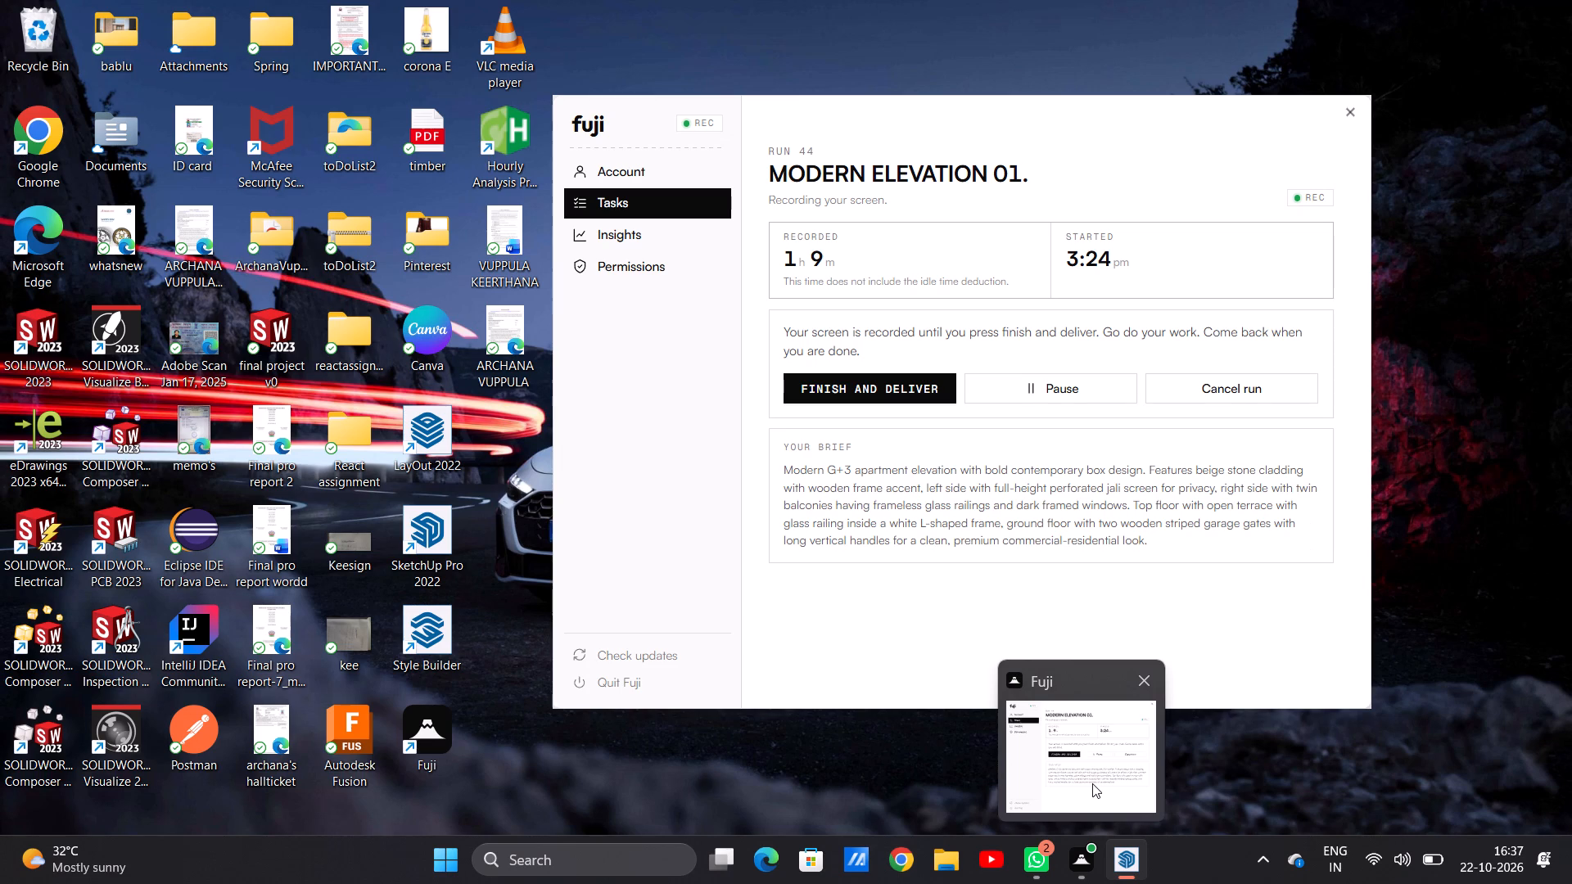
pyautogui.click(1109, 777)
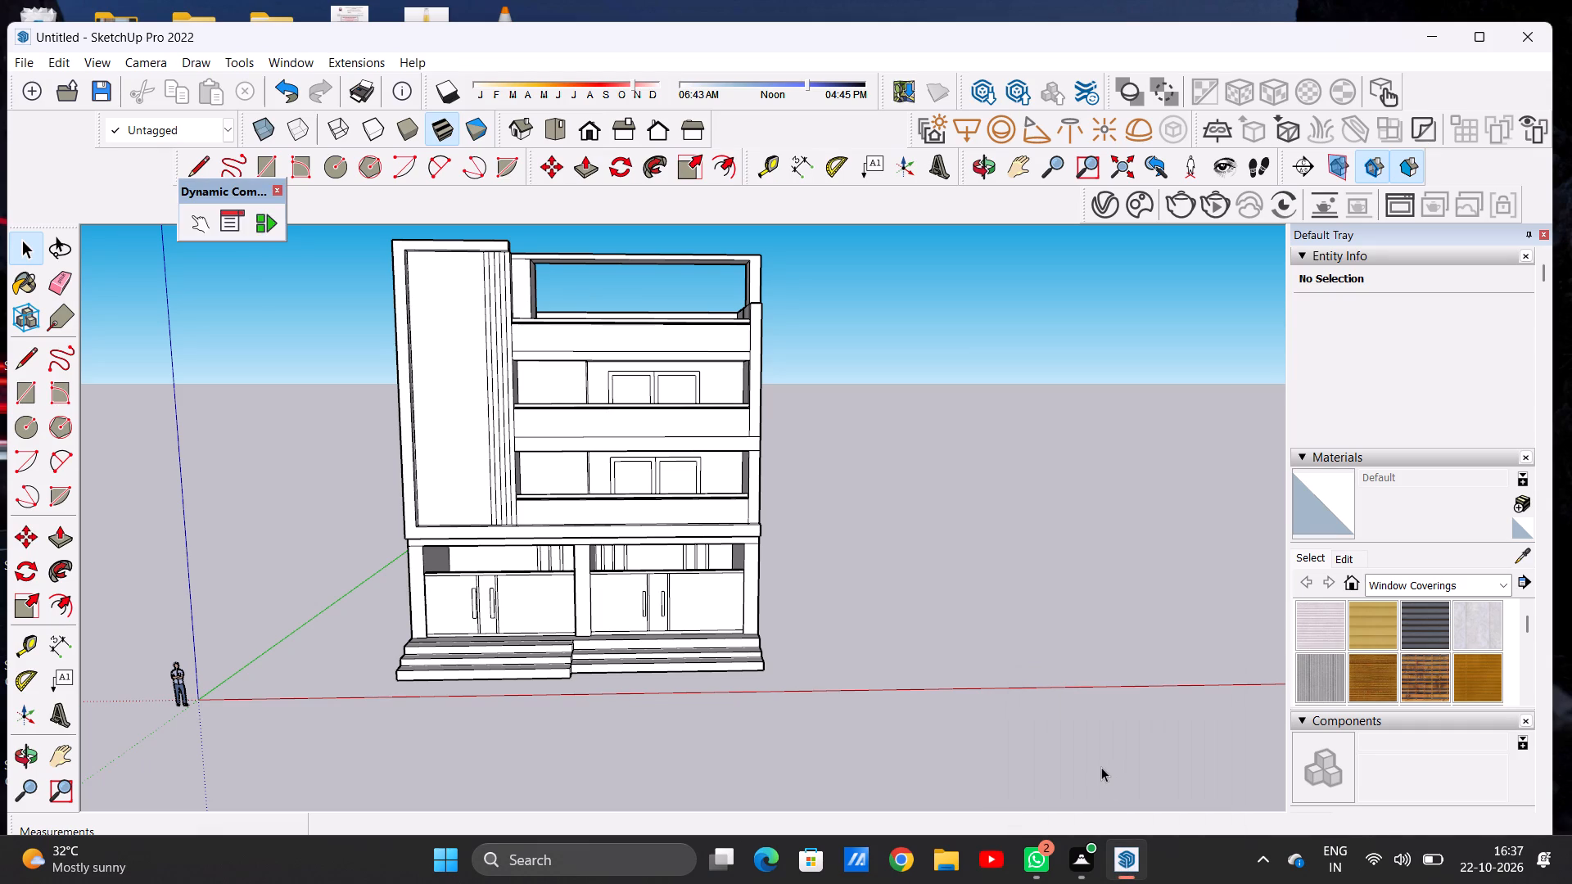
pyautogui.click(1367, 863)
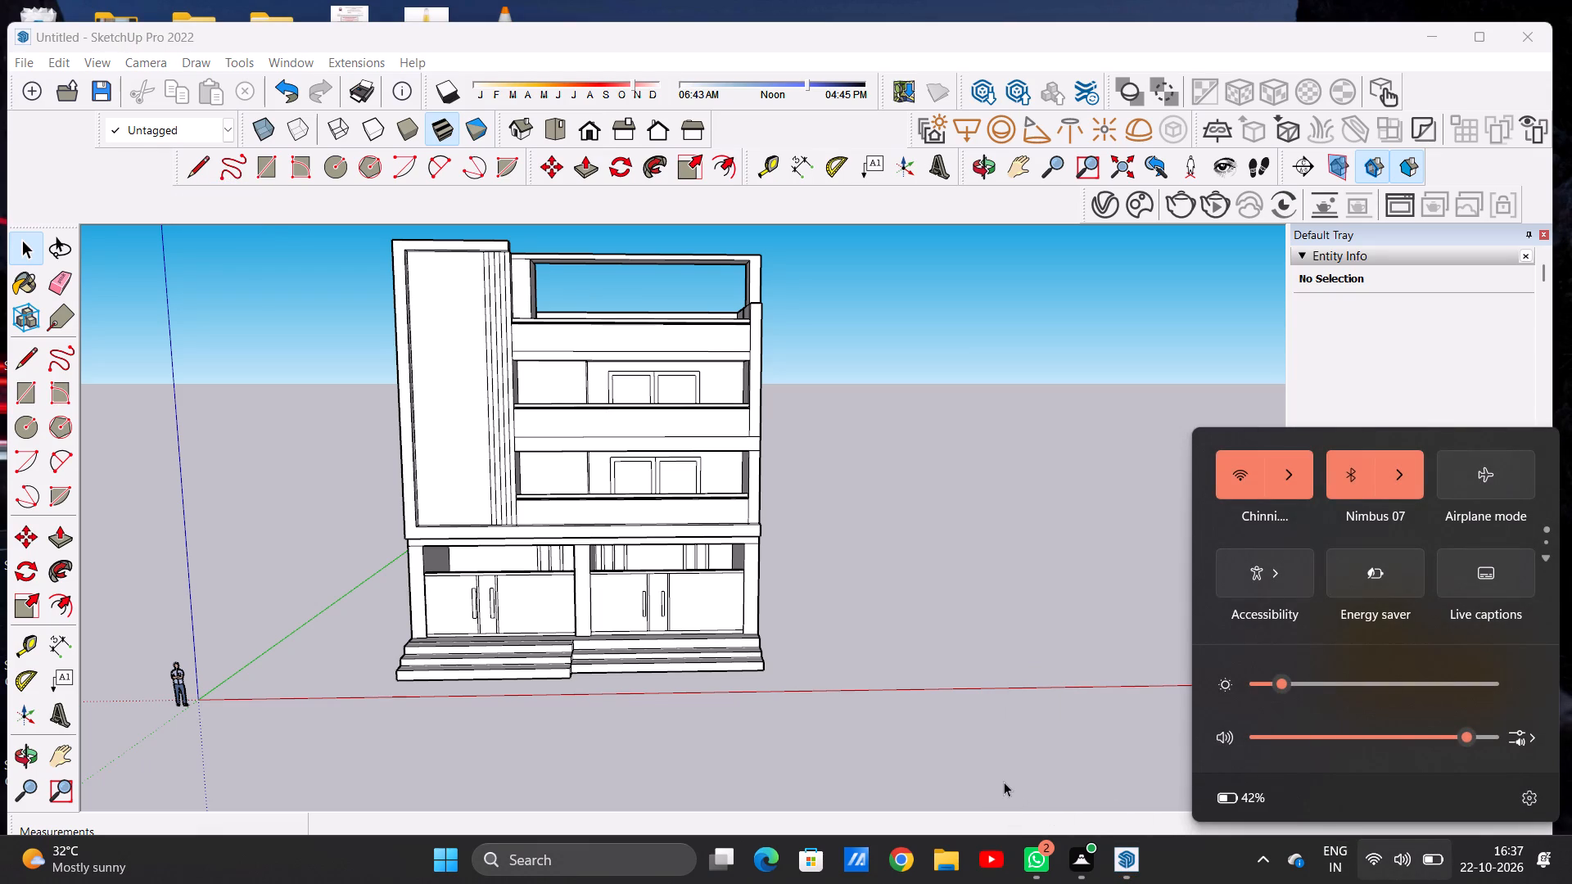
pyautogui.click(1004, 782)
# Examine the ground-floor gates, both sides of the building and the roof terrace railing area.
pyautogui.scroll(-4, 801, 709)
pyautogui.scroll(8, 698, 598)
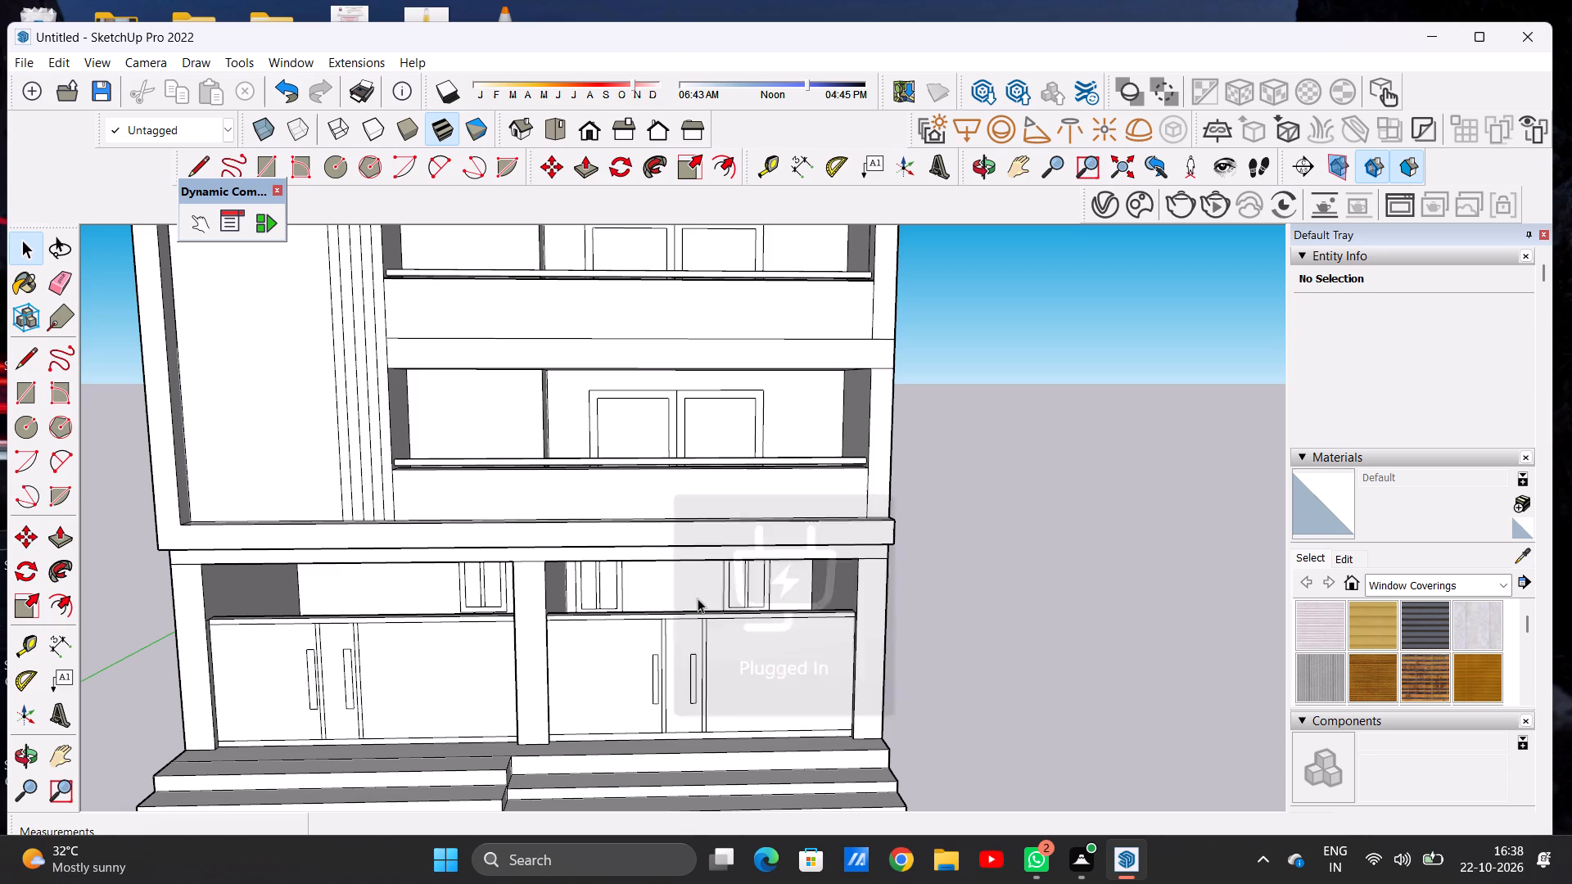
pyautogui.scroll(-7, 838, 536)
pyautogui.scroll(-8, 675, 607)
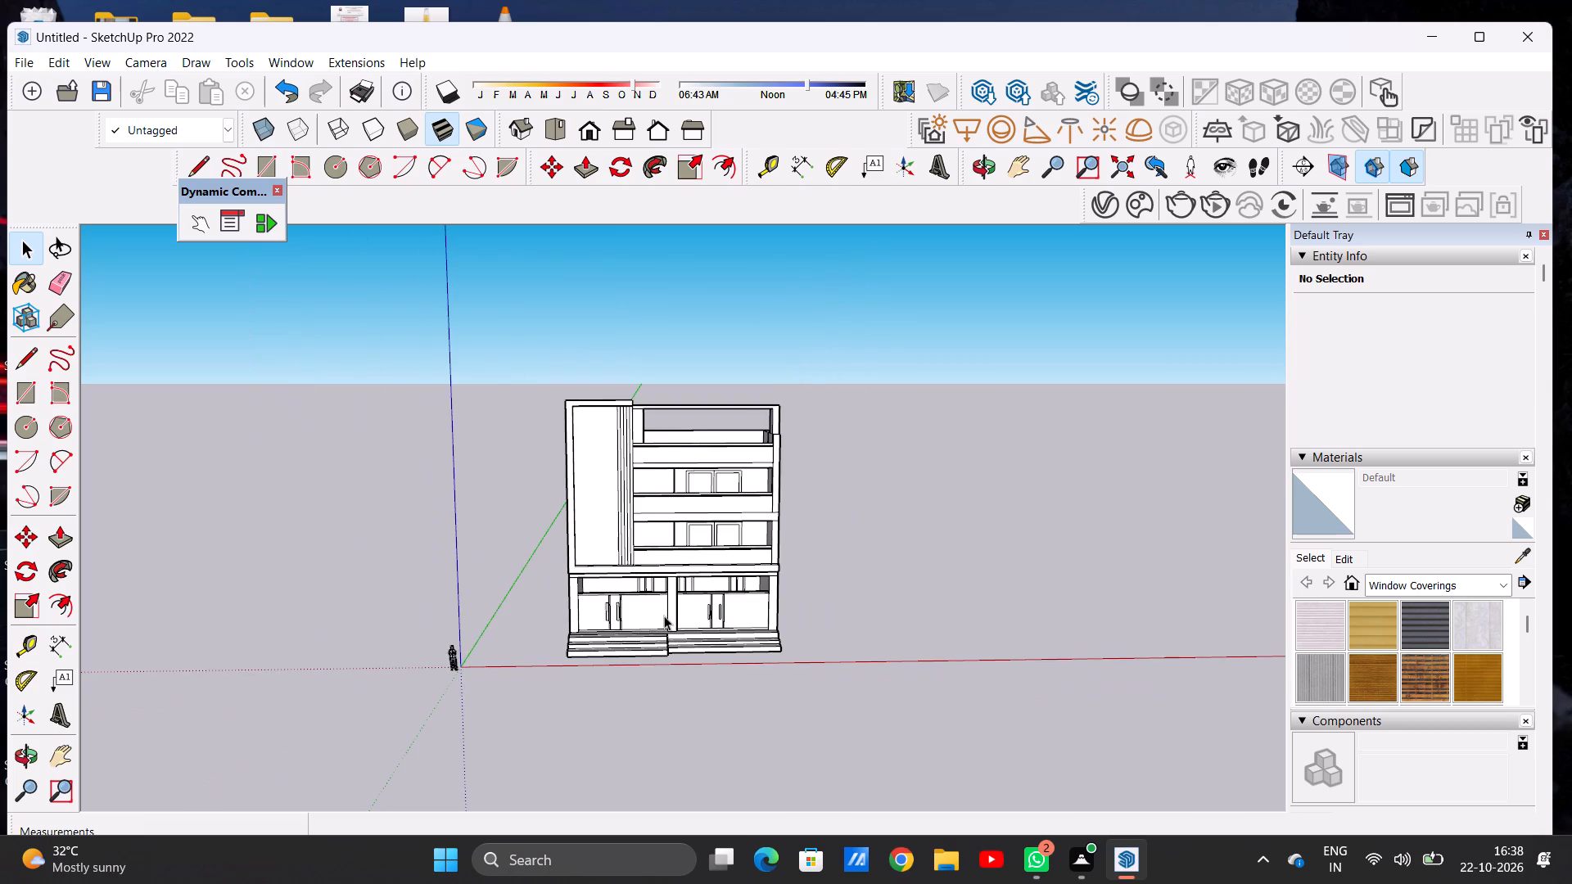
pyautogui.scroll(12, 664, 616)
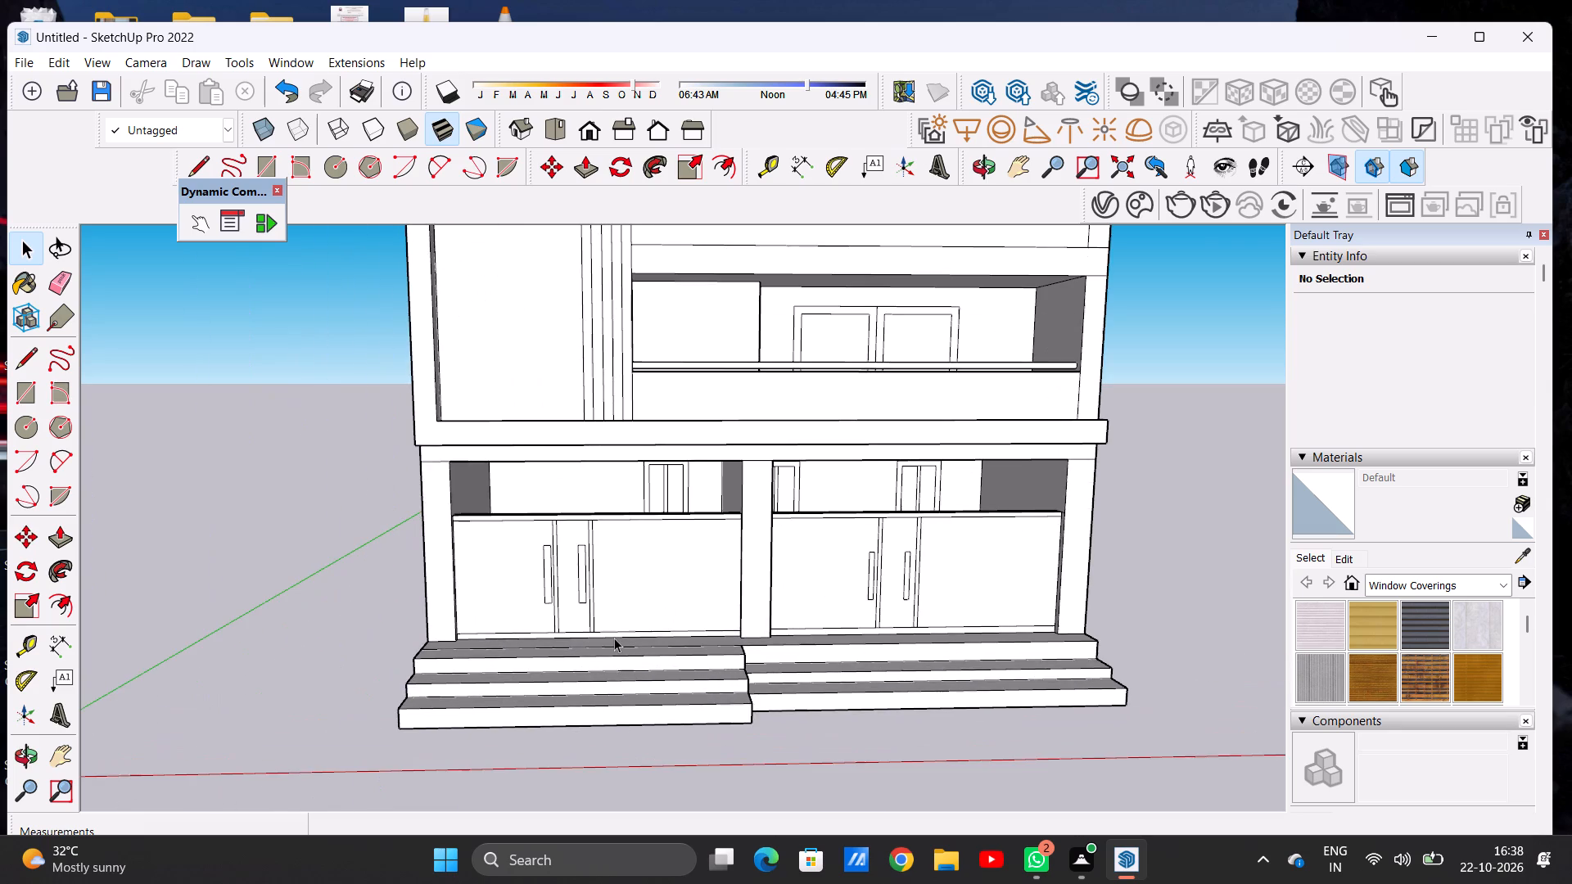
pyautogui.scroll(4, 614, 636)
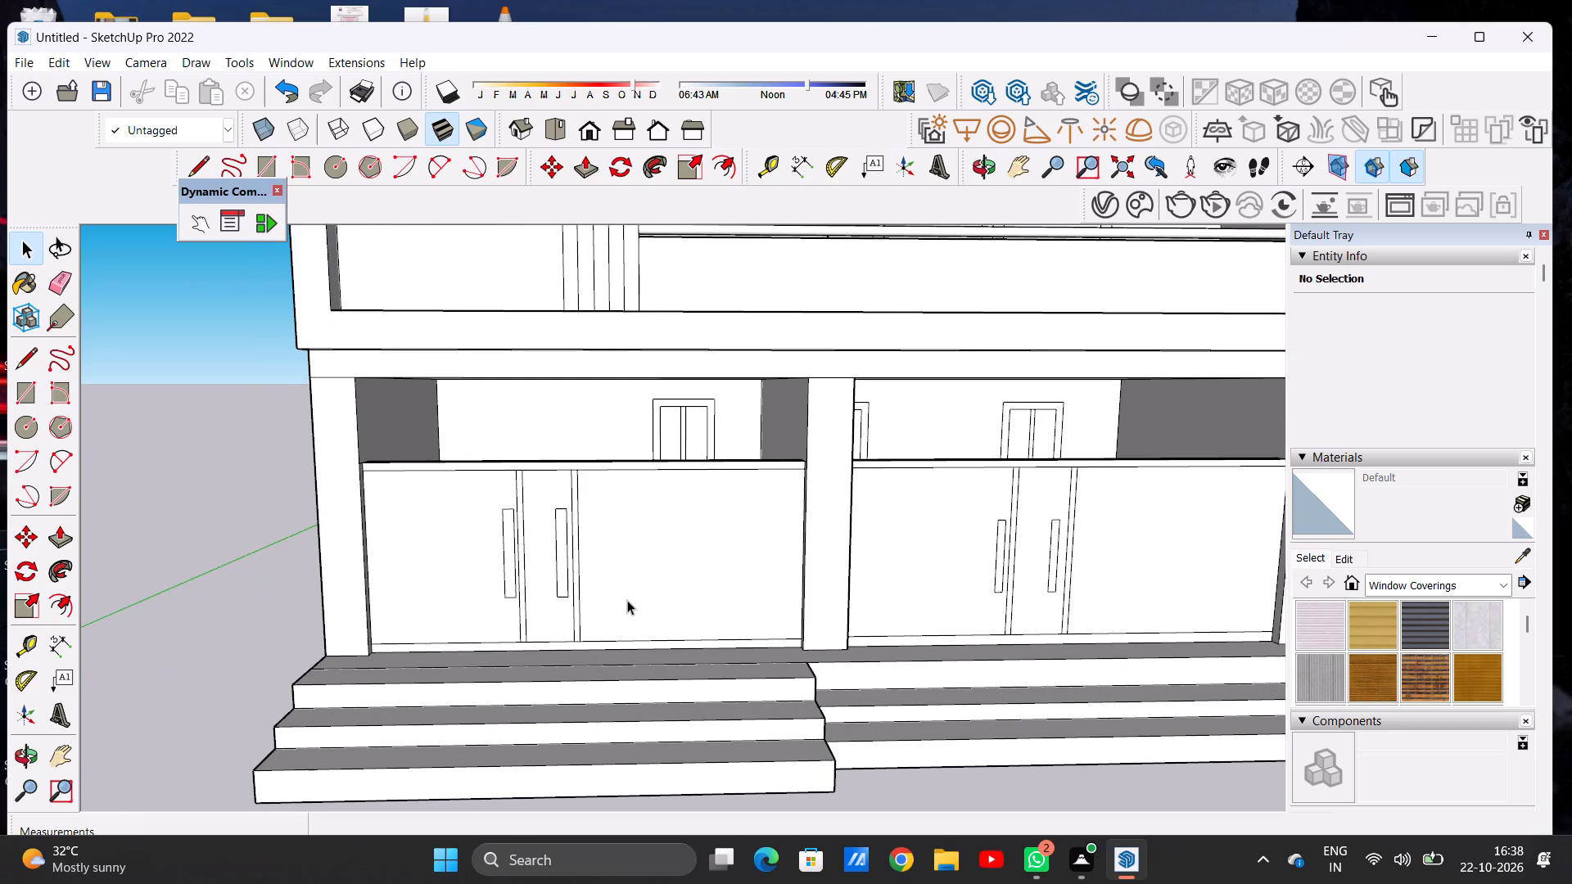
pyautogui.scroll(-13, 627, 600)
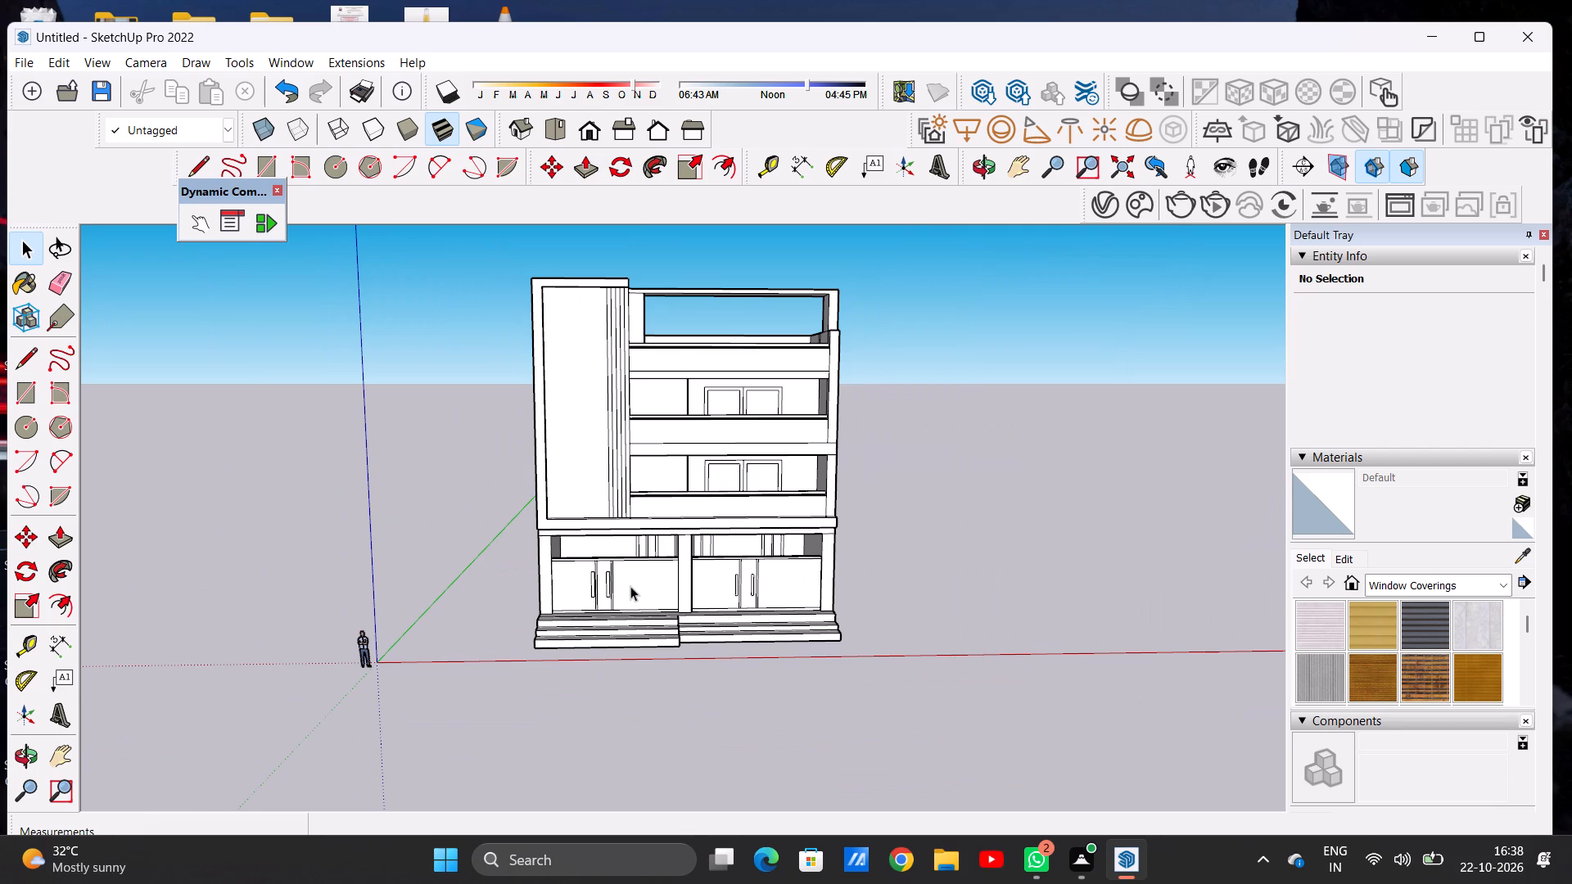
pyautogui.moveTo(734, 392); pyautogui.dragTo(404, 379, button='middle')
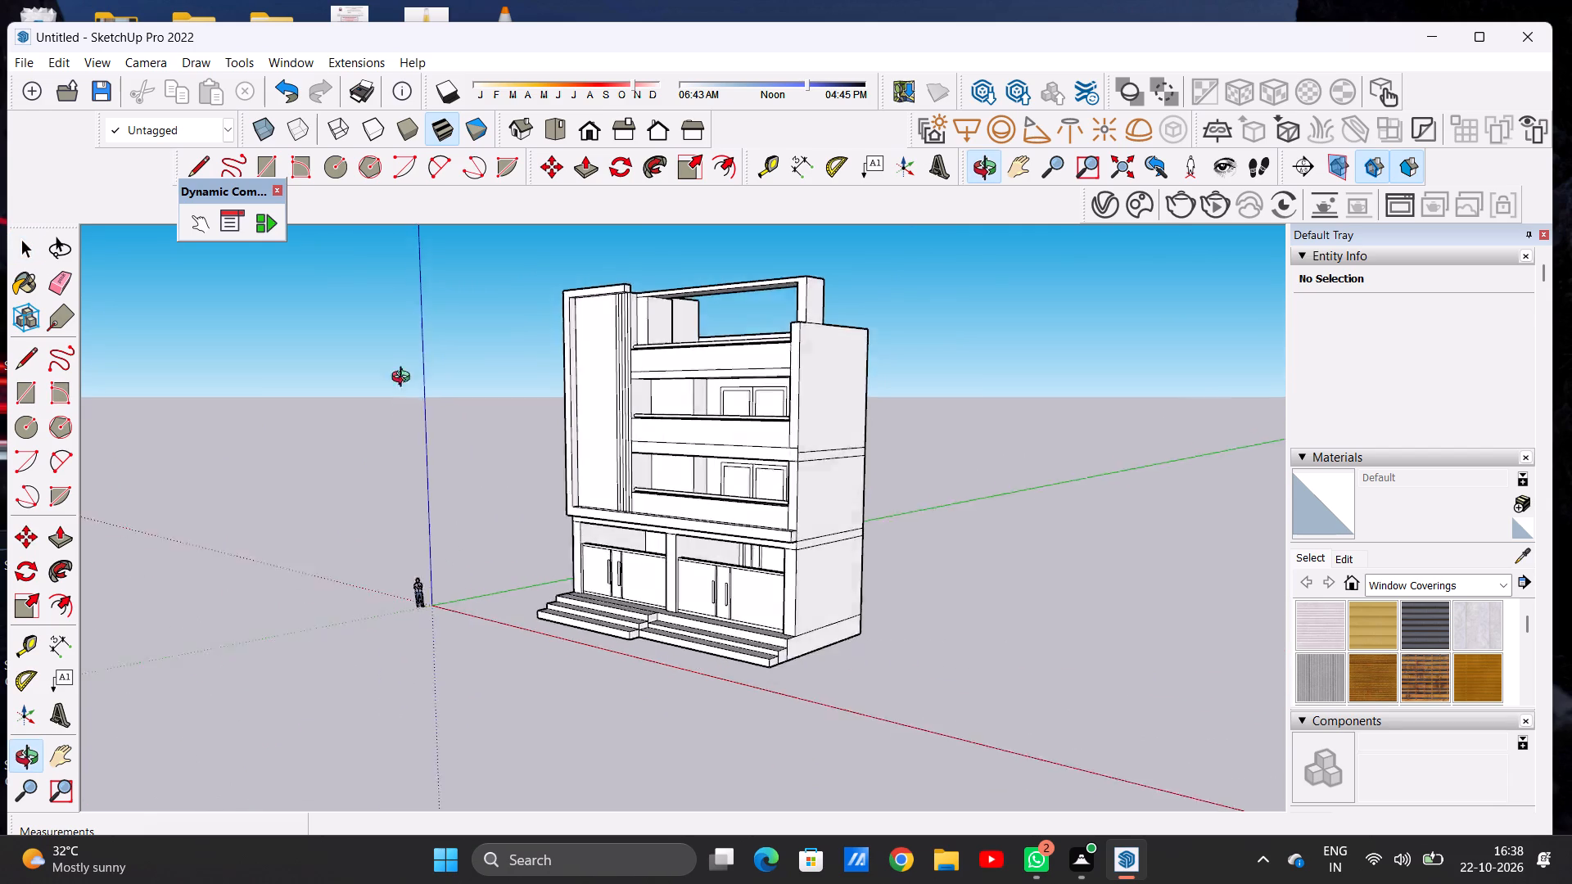
pyautogui.moveTo(404, 379); pyautogui.dragTo(933, 384, button='middle')
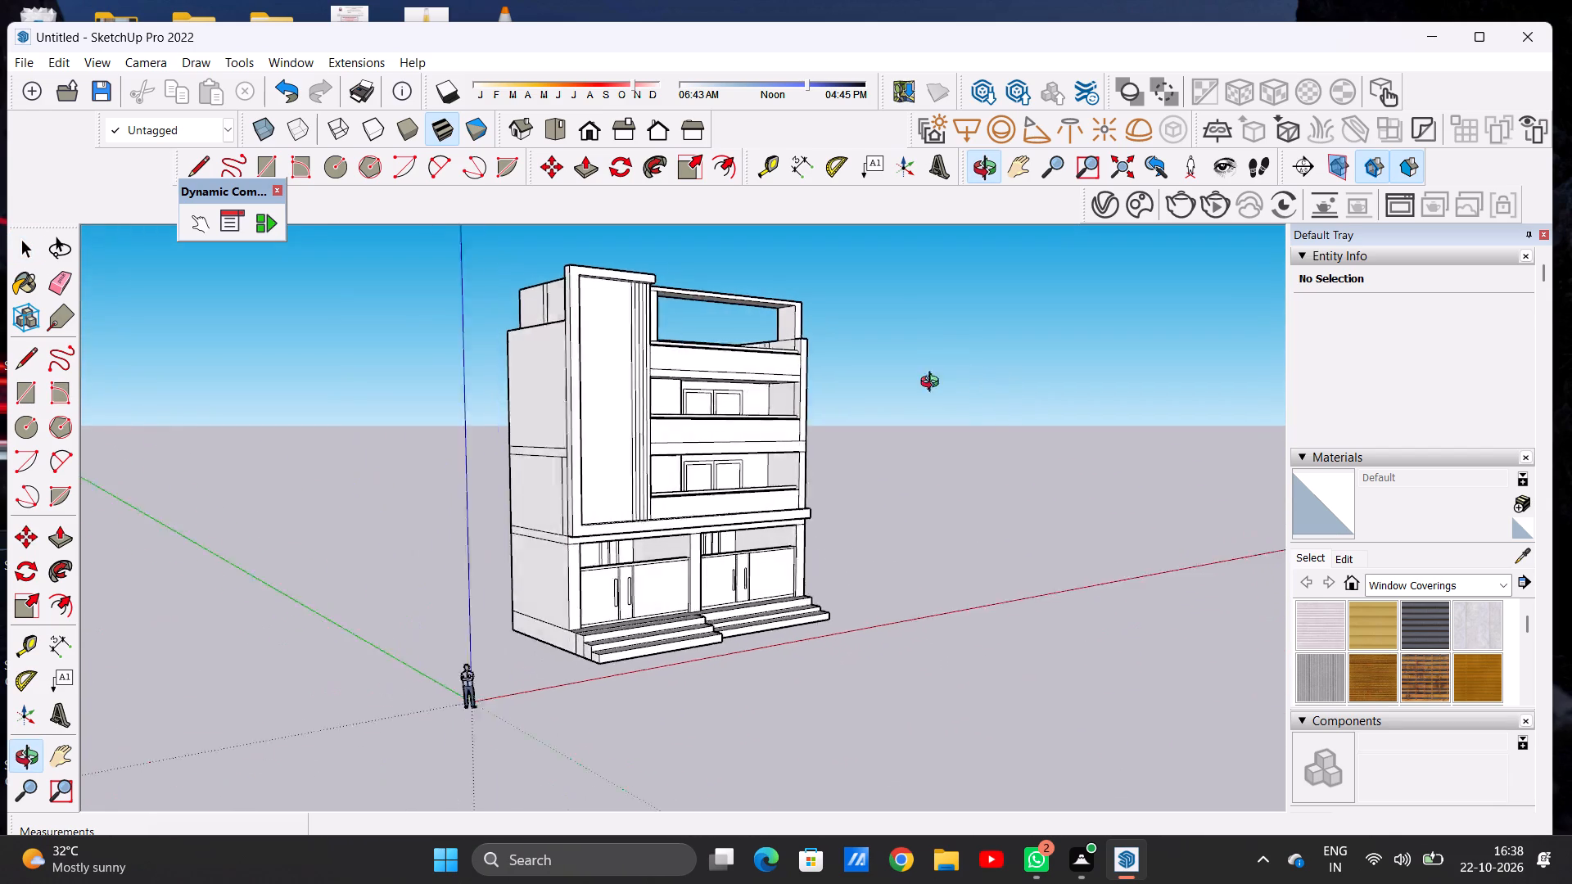
pyautogui.moveTo(933, 384); pyautogui.dragTo(839, 554, button='middle')
pyautogui.scroll(14, 811, 329)
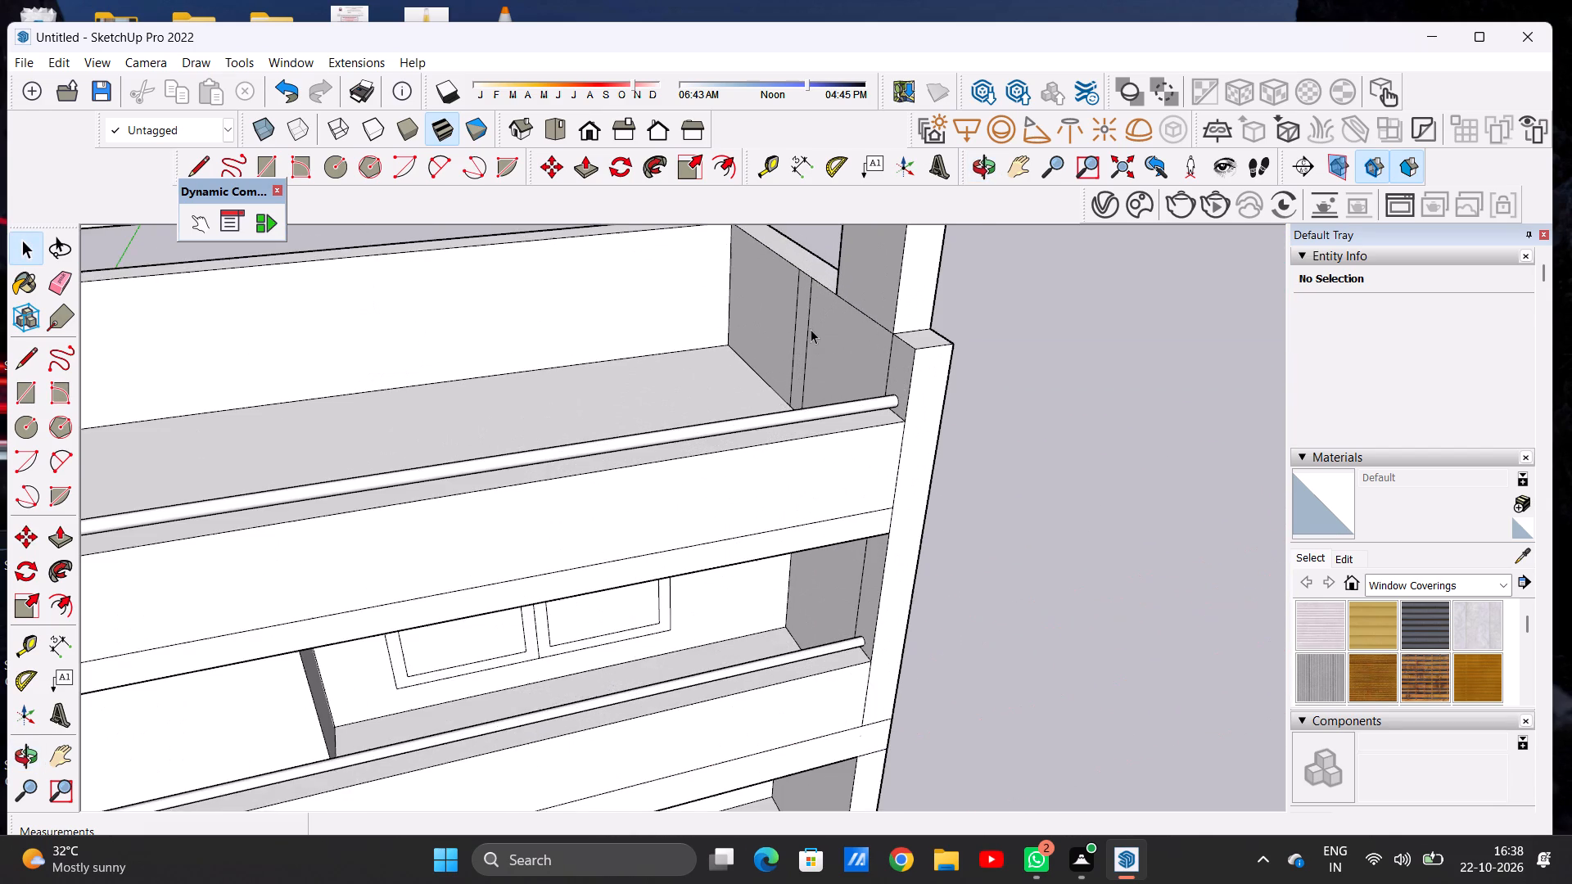
# Erase the two leftover vertical lines on the inner face of the roof terrace's side wall.
pyautogui.scroll(2, 811, 329)
pyautogui.press('e')
pyautogui.moveTo(789, 297); pyautogui.dragTo(811, 317)
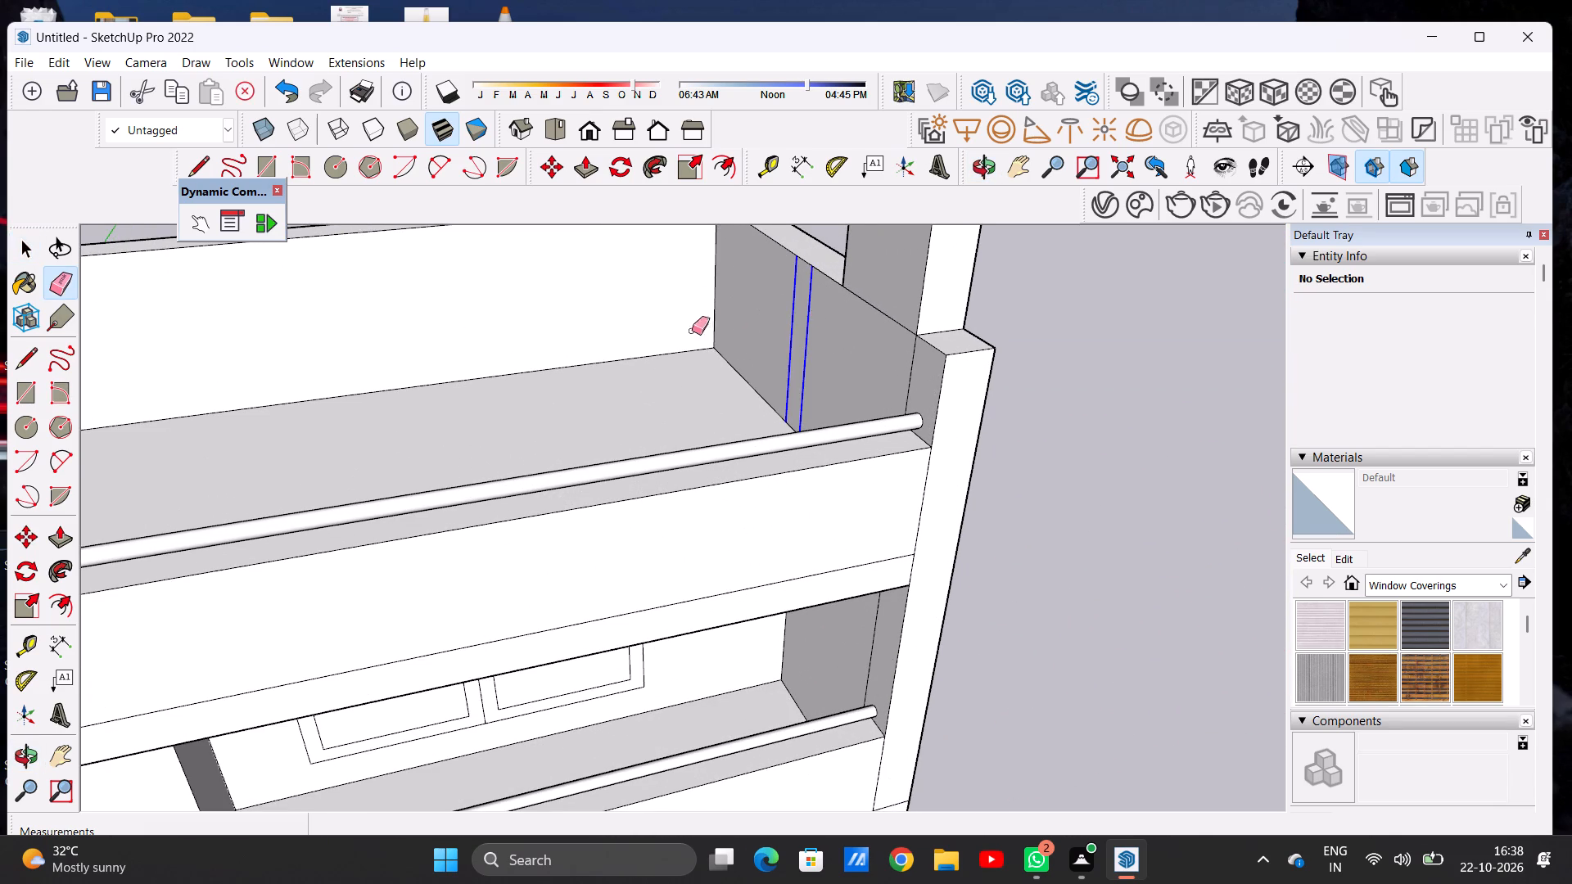
# Examine the building's side wall, roof terrace and upper-floor balconies from above and from the front.
pyautogui.scroll(-14, 645, 354)
pyautogui.moveTo(766, 376); pyautogui.dragTo(355, 264, button='middle')
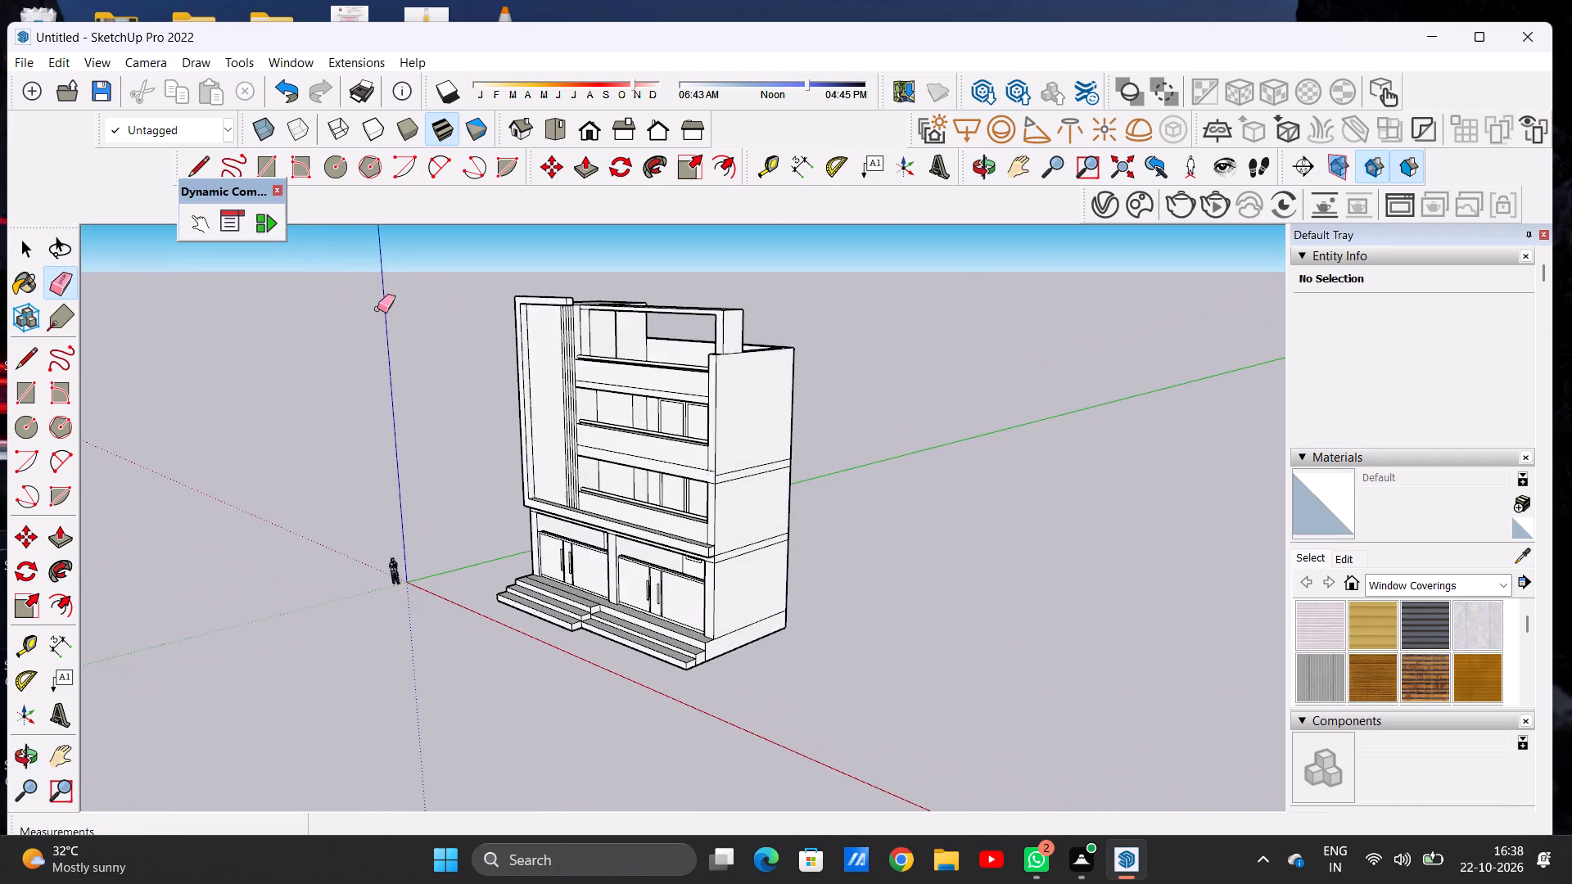
pyautogui.scroll(6, 693, 341)
pyautogui.moveTo(857, 344); pyautogui.dragTo(855, 394, button='middle')
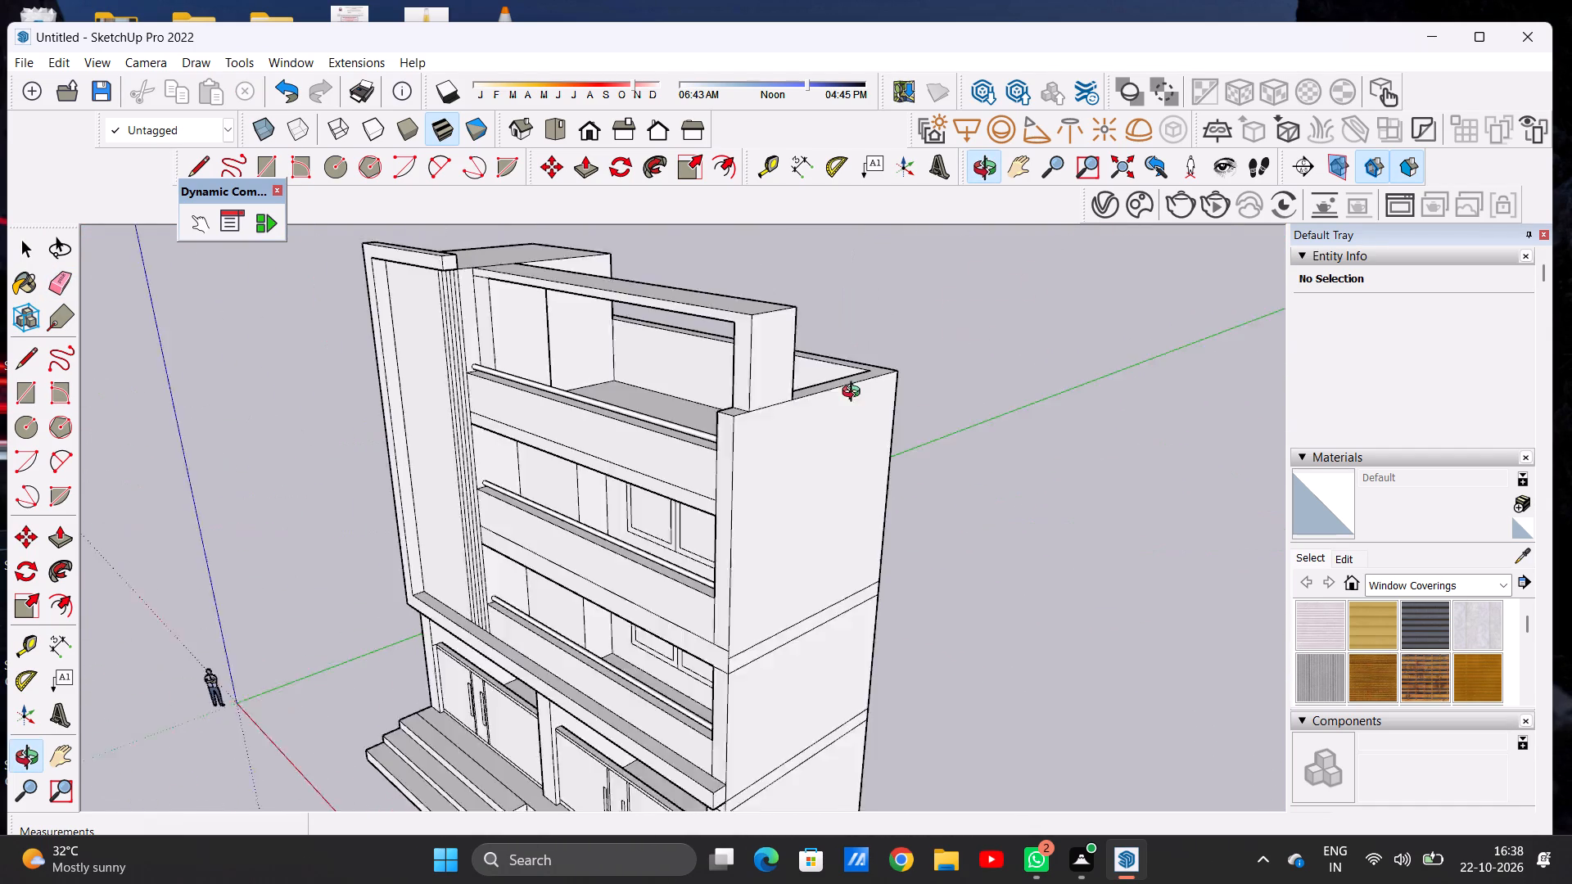
pyautogui.moveTo(855, 394); pyautogui.dragTo(920, 391, button='middle')
pyautogui.scroll(1, 920, 391)
pyautogui.scroll(-6, 852, 390)
pyautogui.moveTo(628, 536); pyautogui.dragTo(842, 483, button='middle')
pyautogui.scroll(8, 803, 462)
pyautogui.moveTo(803, 464); pyautogui.dragTo(804, 427, button='middle')
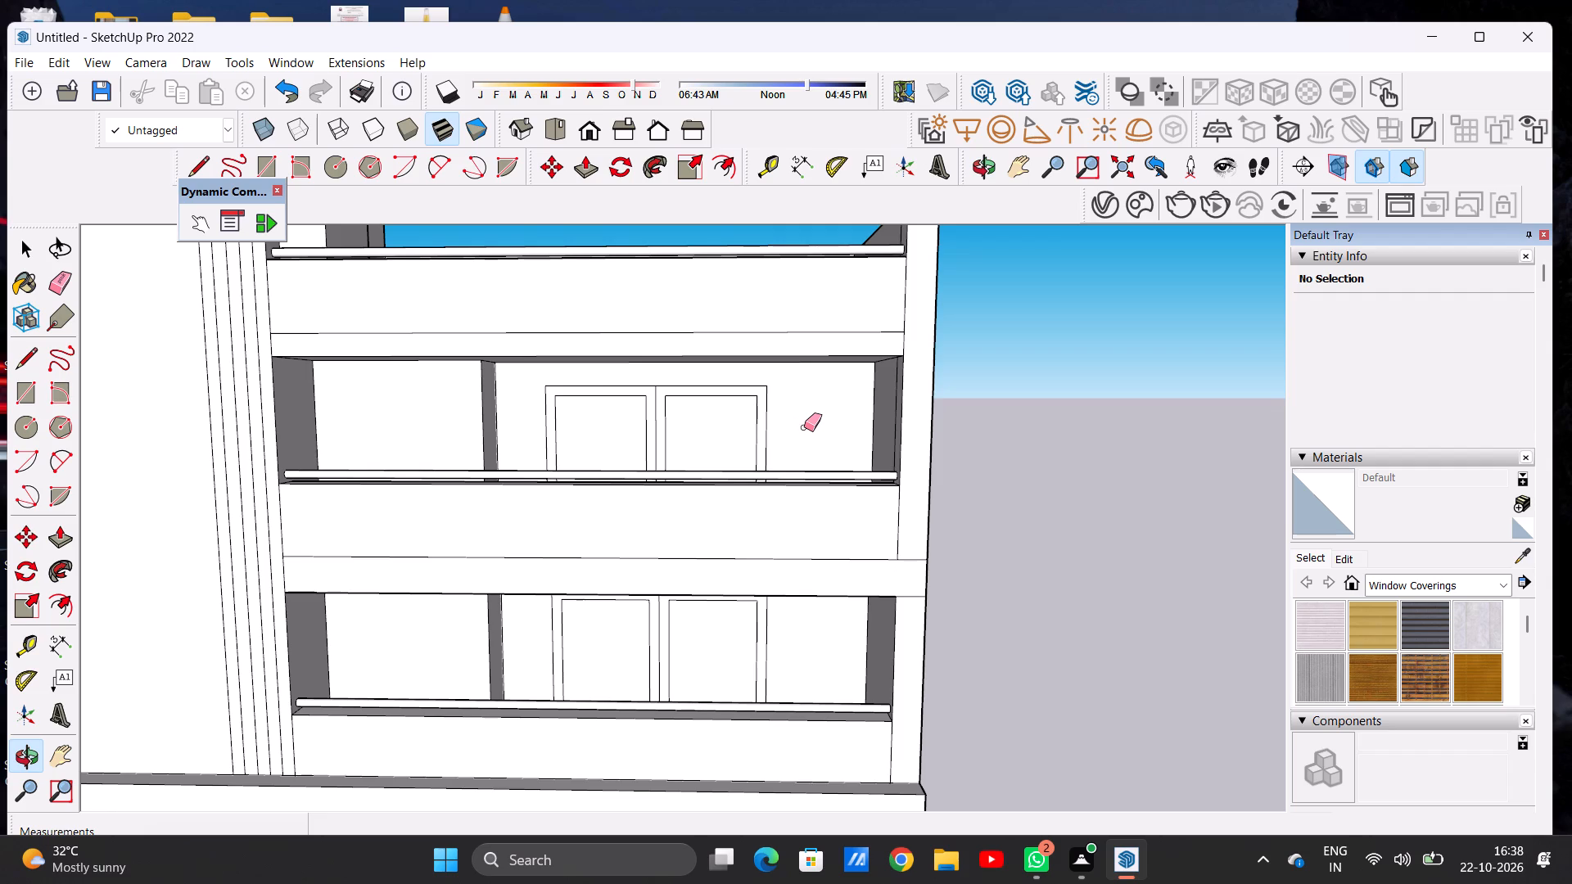
# Examine the ground-floor frontage with its gates, and the whole building from the front and the sides.
pyautogui.scroll(-14, 808, 418)
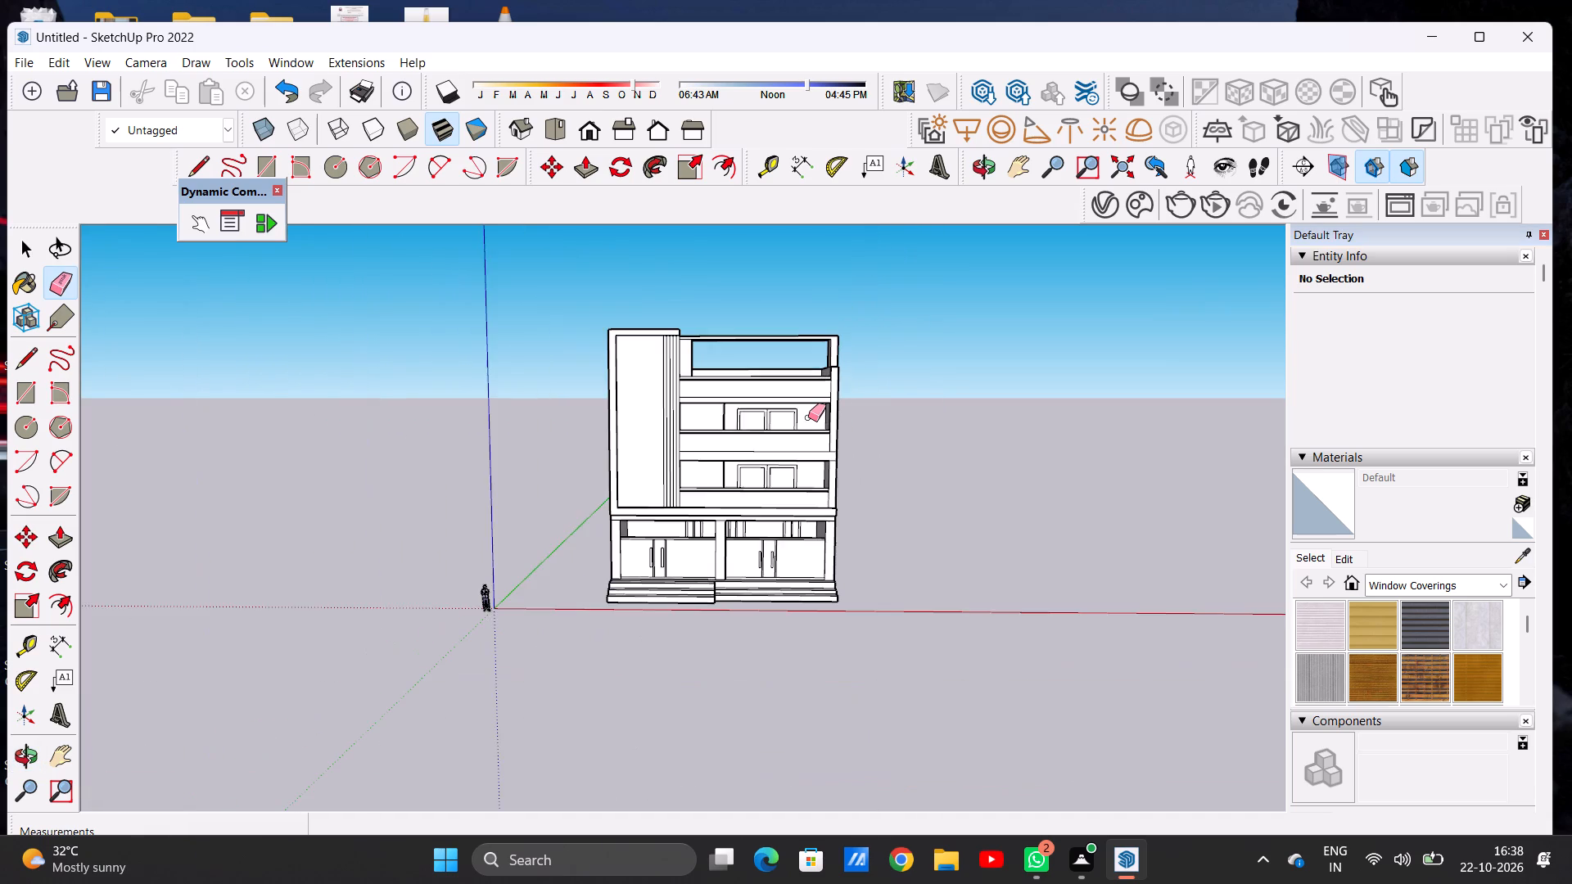
pyautogui.scroll(12, 814, 525)
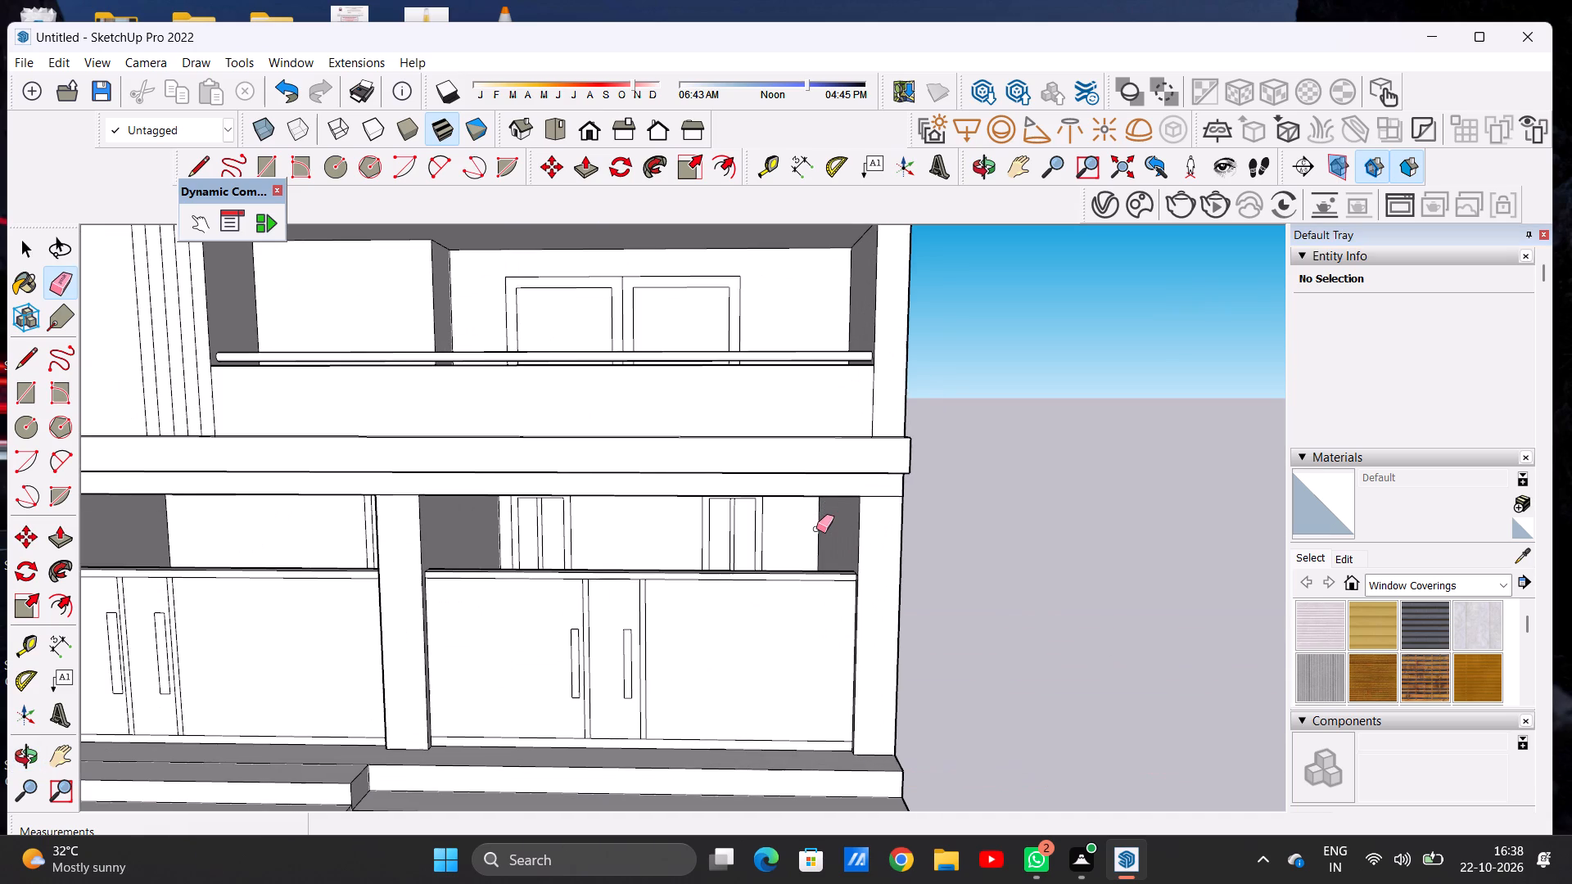
pyautogui.press('space')
pyautogui.scroll(-10, 816, 529)
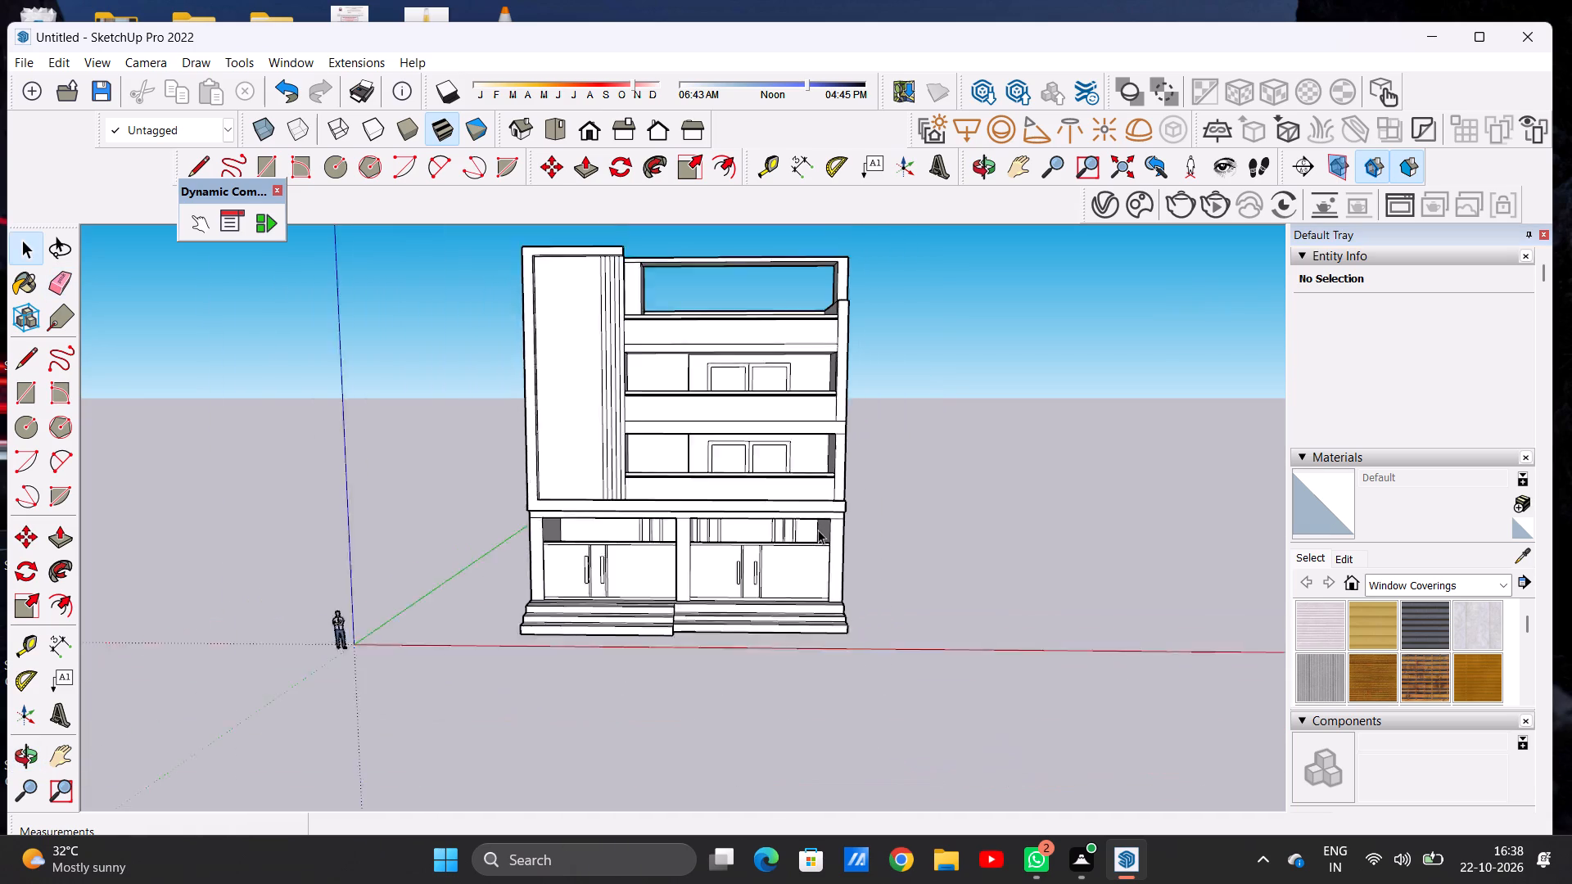
pyautogui.scroll(-3, 818, 530)
pyautogui.moveTo(861, 415); pyautogui.dragTo(448, 454, button='middle')
pyautogui.moveTo(843, 430); pyautogui.dragTo(872, 434, button='middle')
pyautogui.moveTo(578, 513); pyautogui.dragTo(924, 517, button='middle')
pyautogui.middleClick(924, 517)
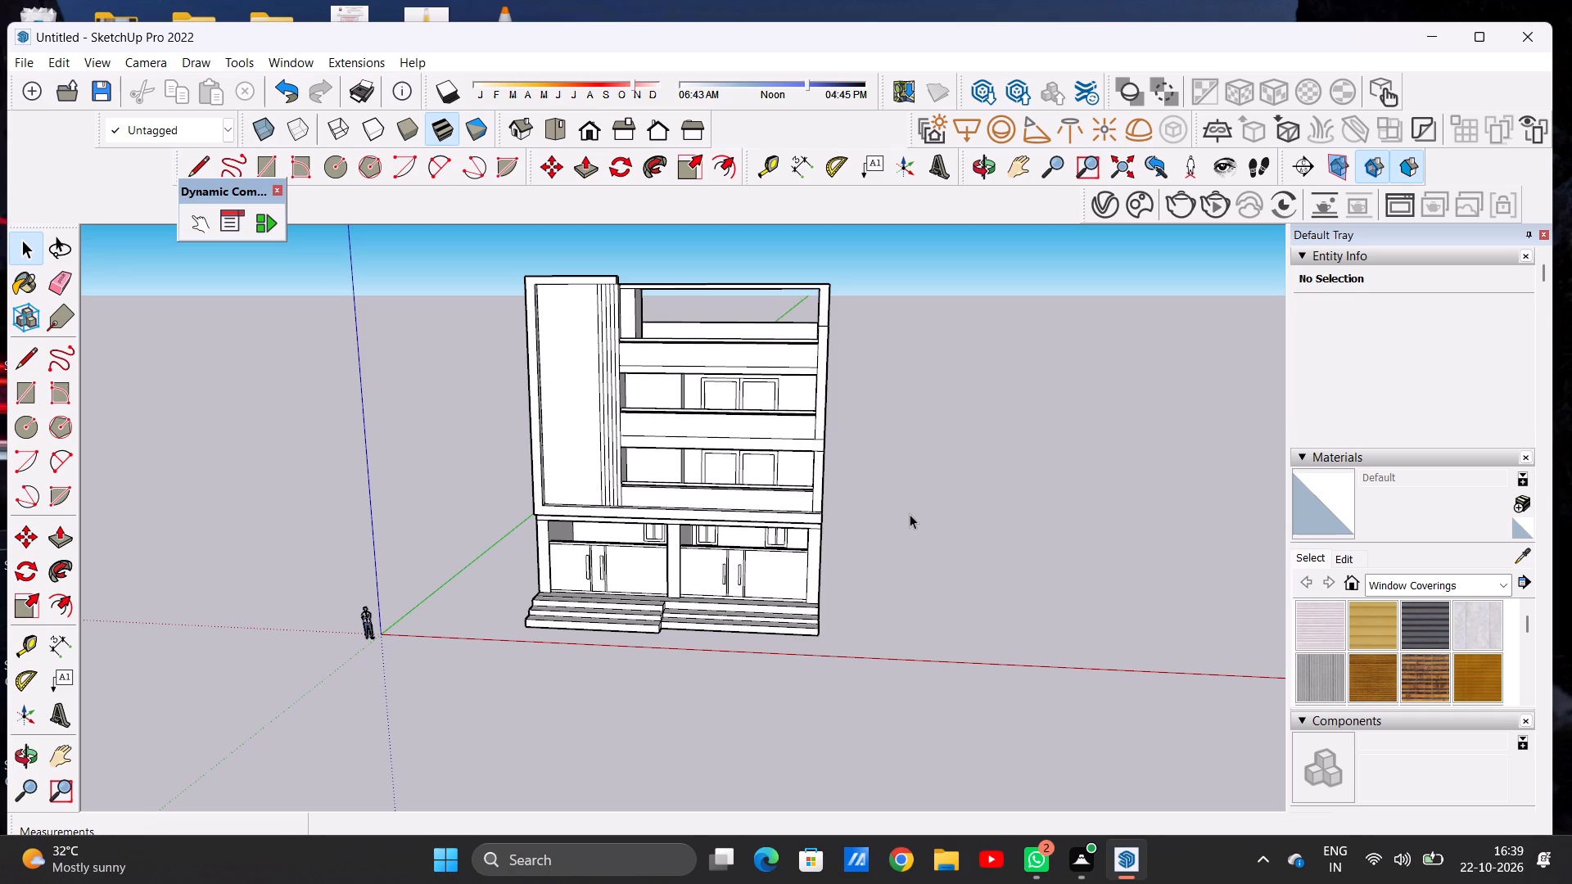
pyautogui.scroll(-16, 910, 514)
pyautogui.scroll(6, 717, 548)
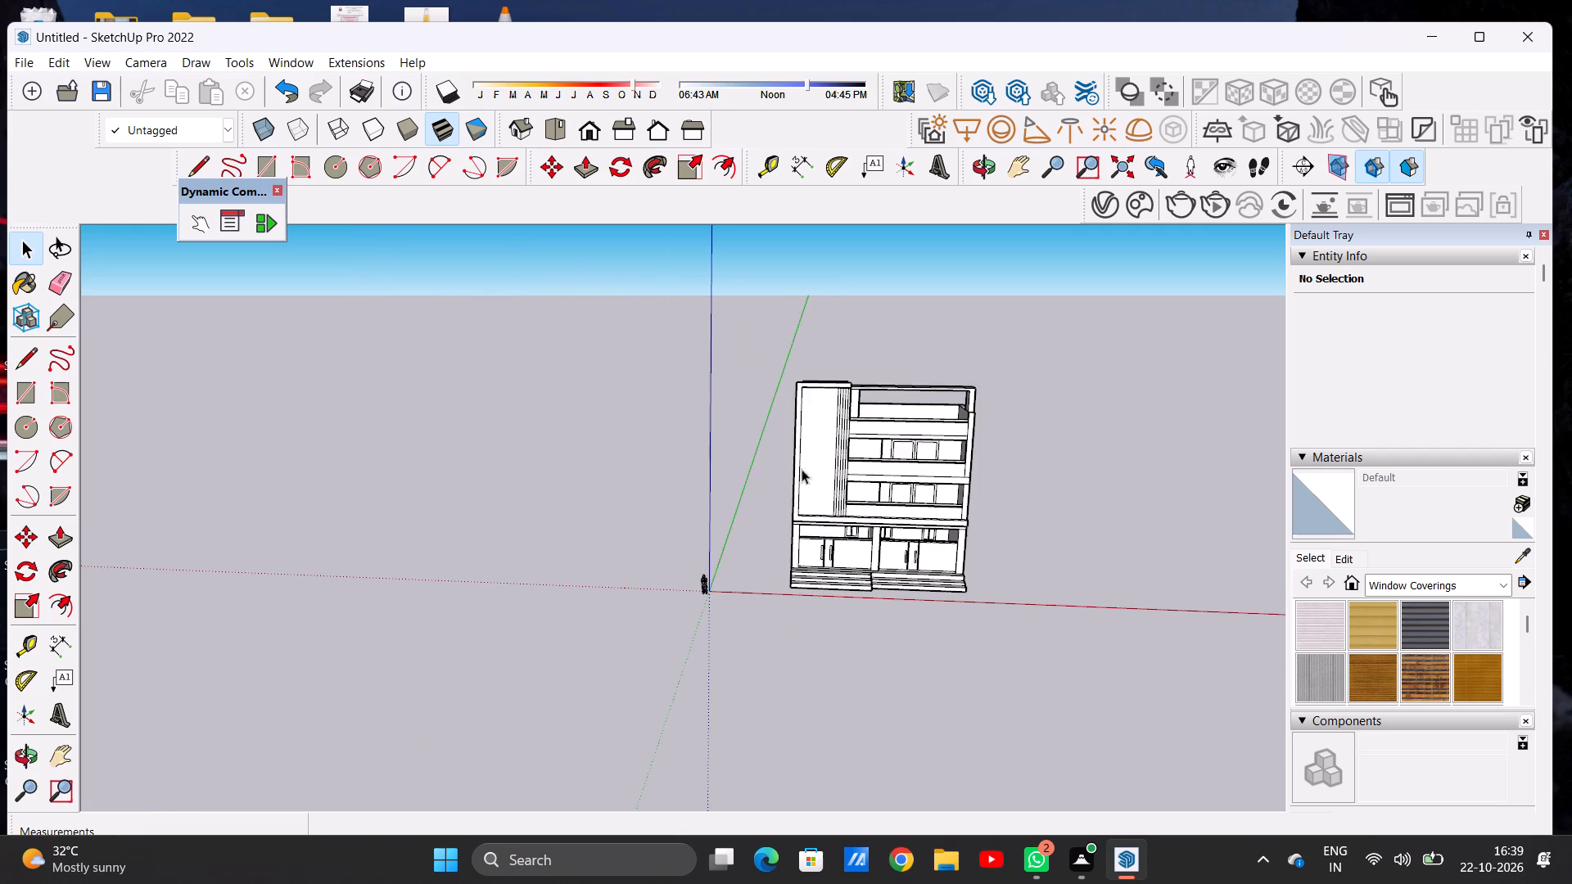
pyautogui.scroll(7, 955, 392)
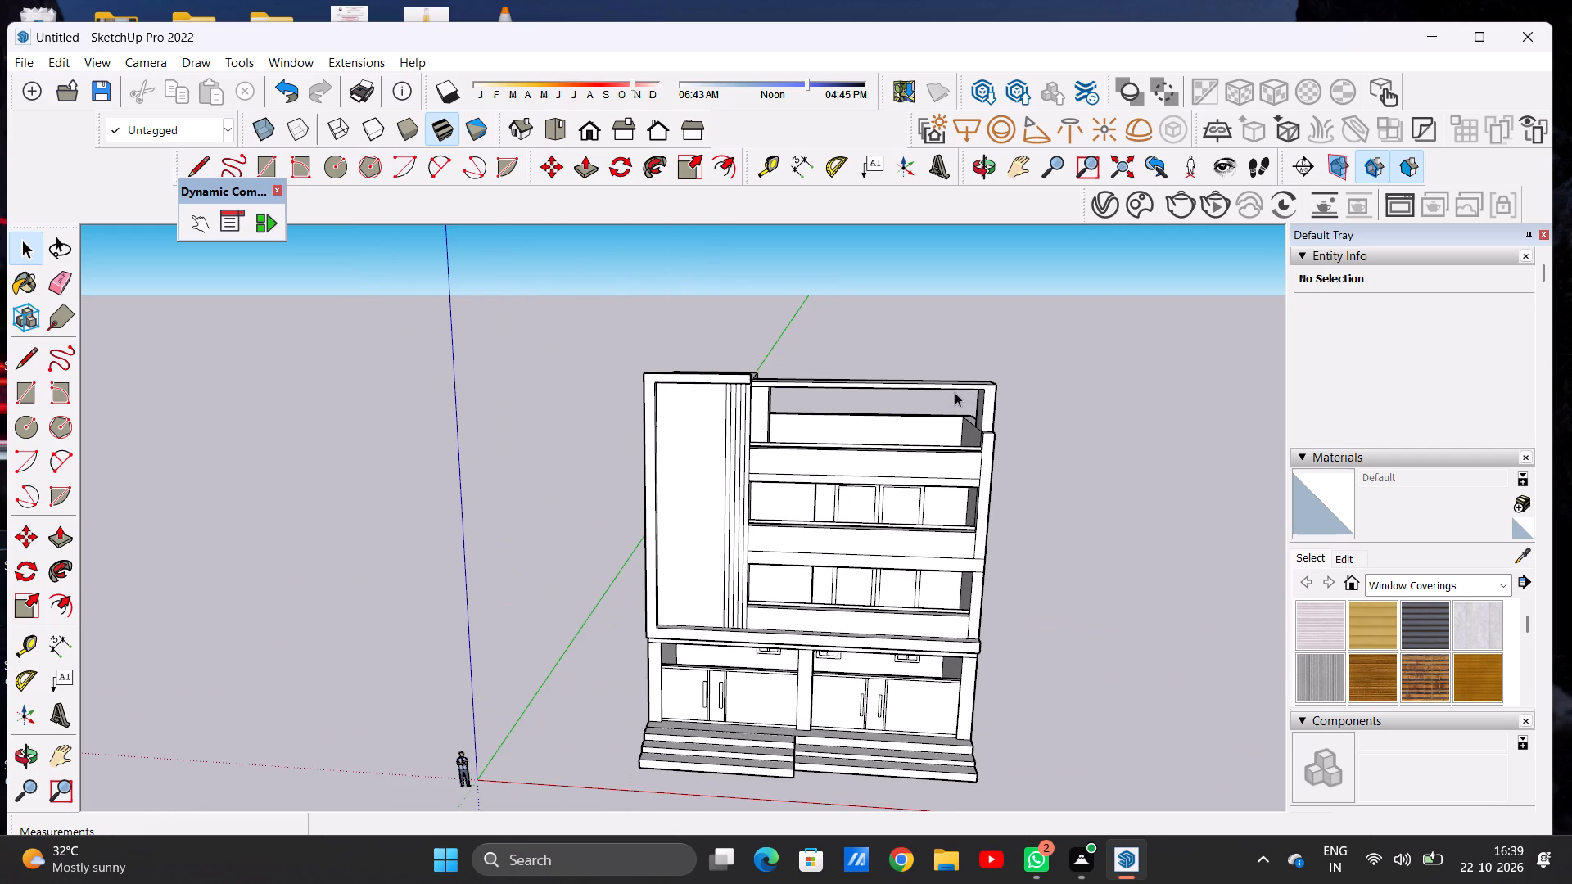
pyautogui.click(955, 392)
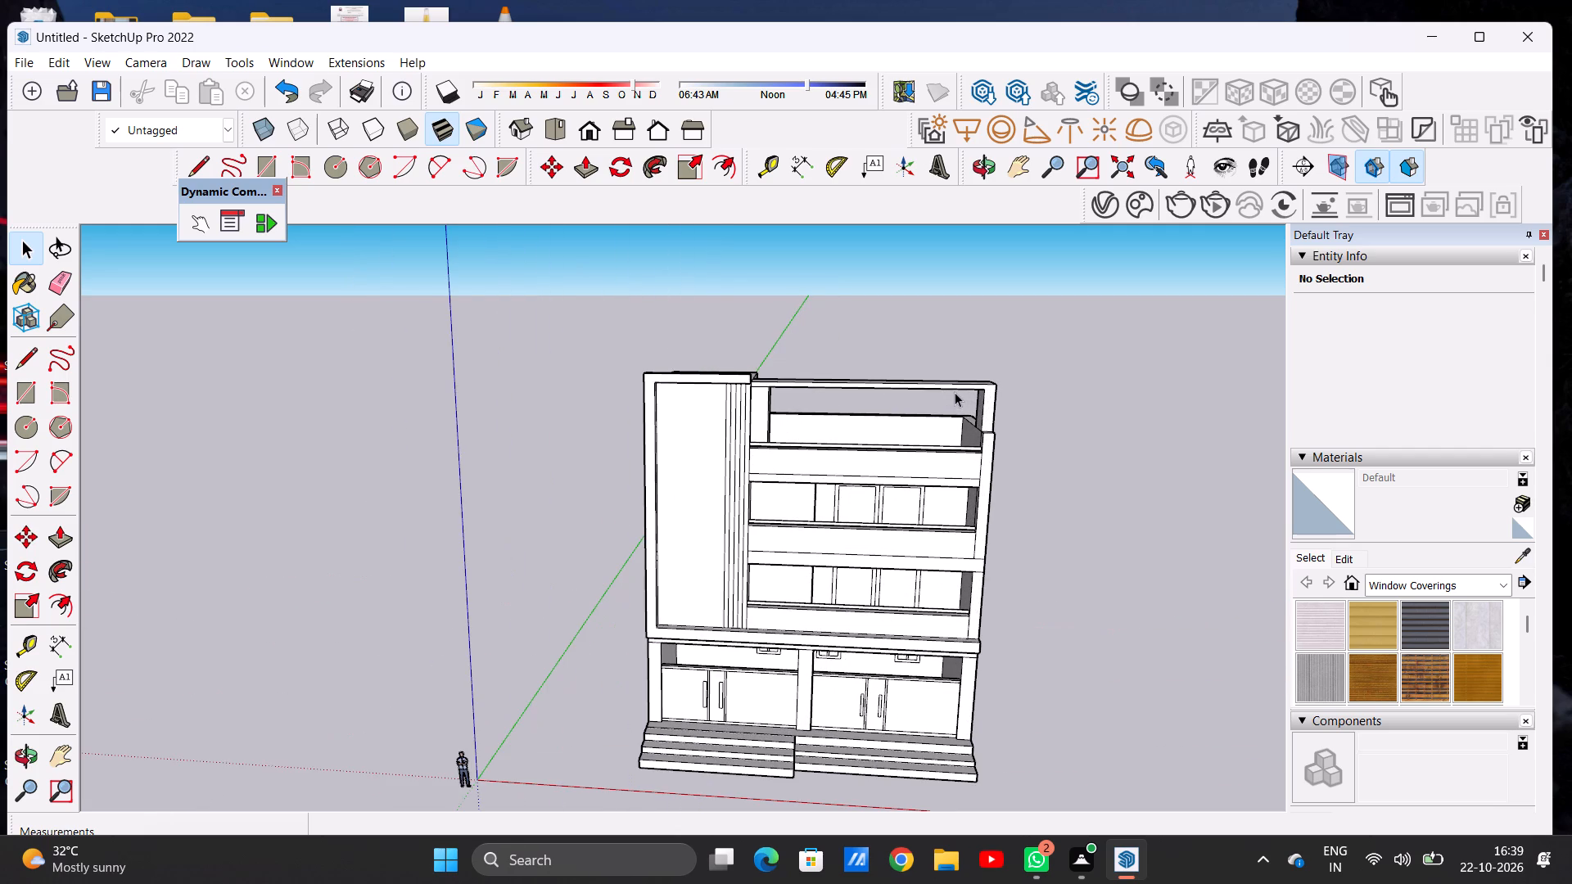
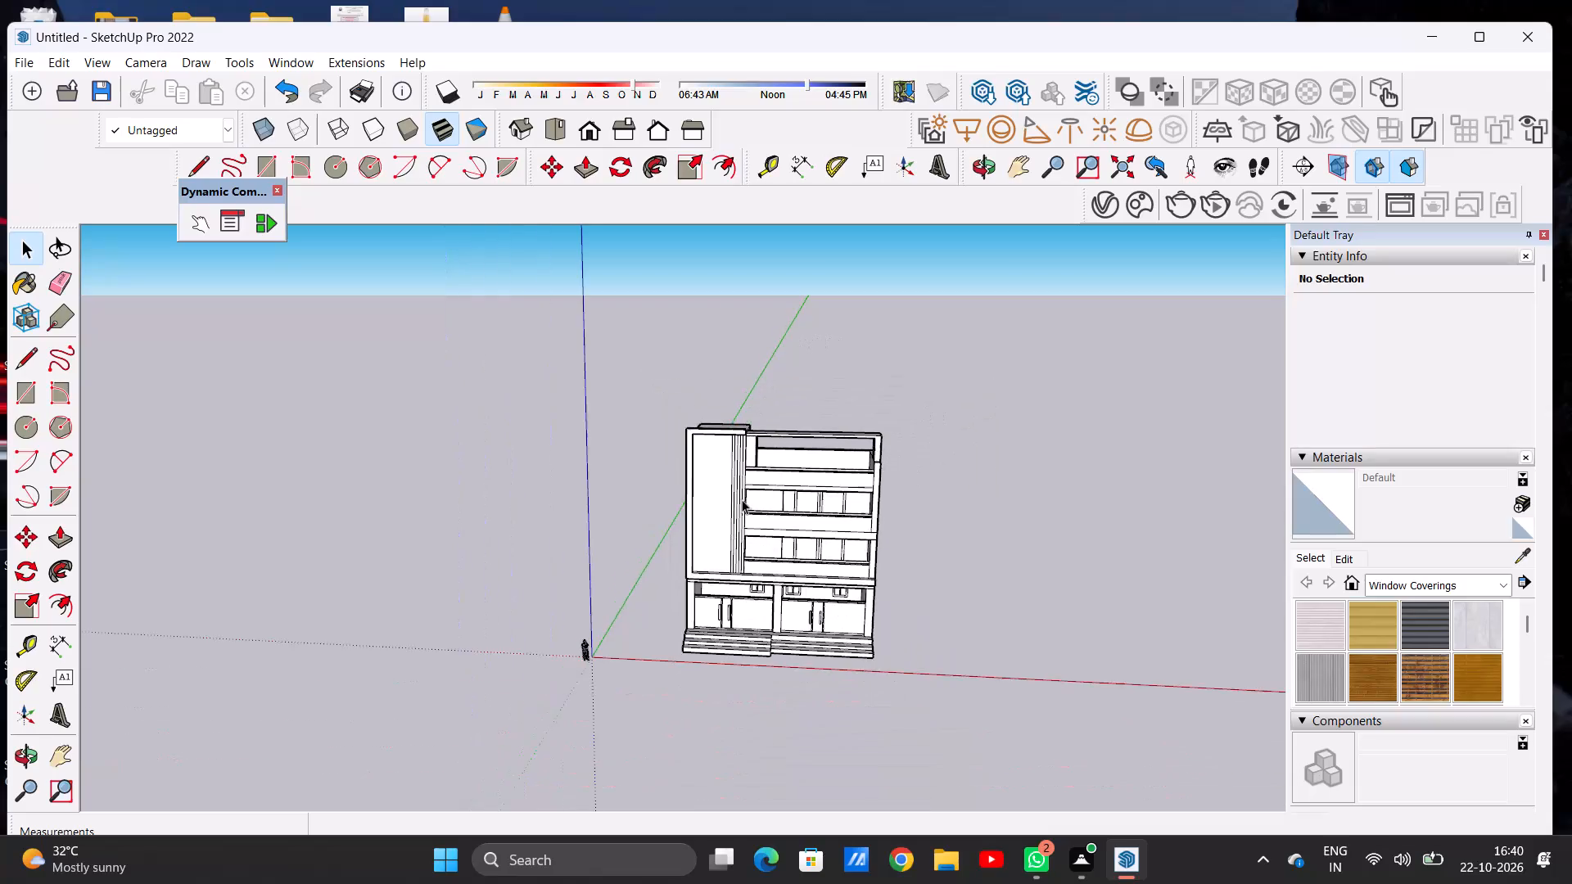
# Examine the whole front elevation, including the tall recessed panel, the upper-floor balconies and the ground-floor gates.
pyautogui.scroll(9, 759, 534)
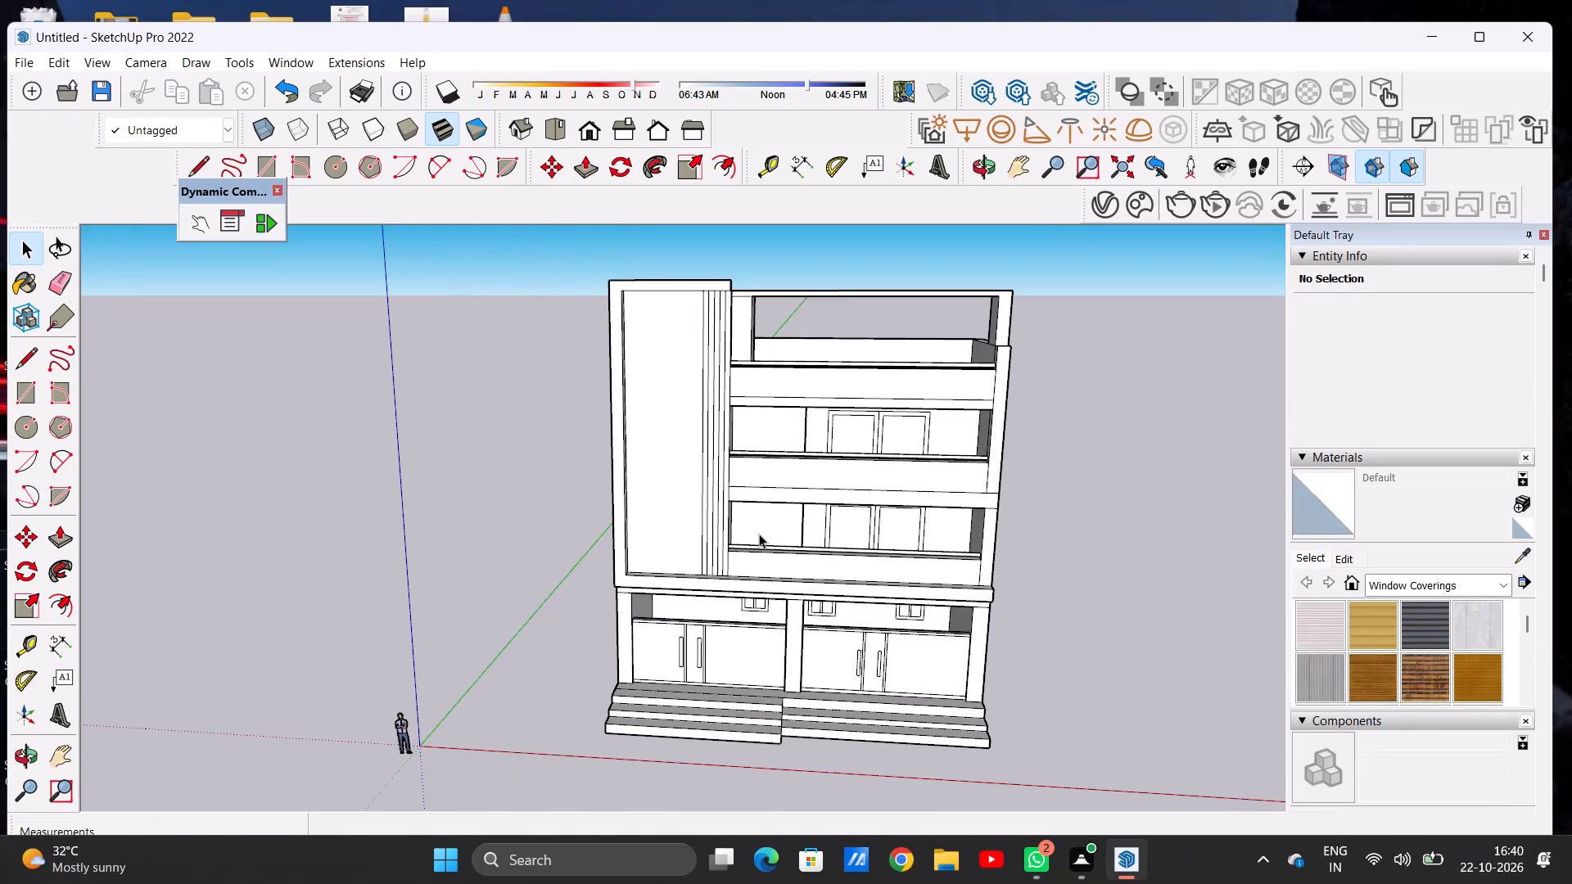
pyautogui.scroll(-8, 759, 534)
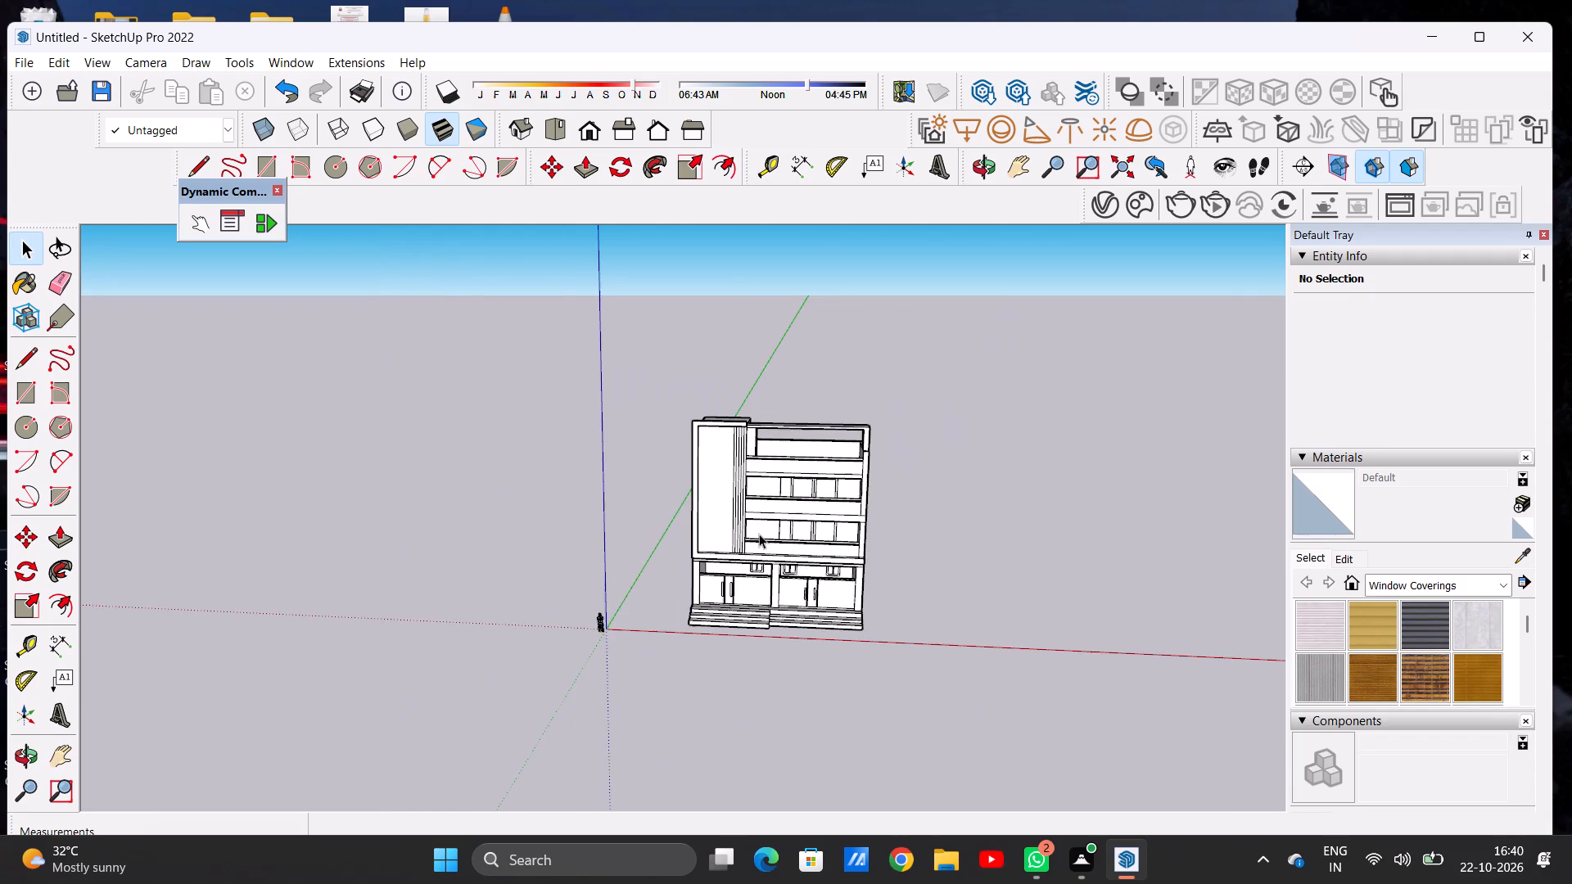
pyautogui.scroll(10, 763, 427)
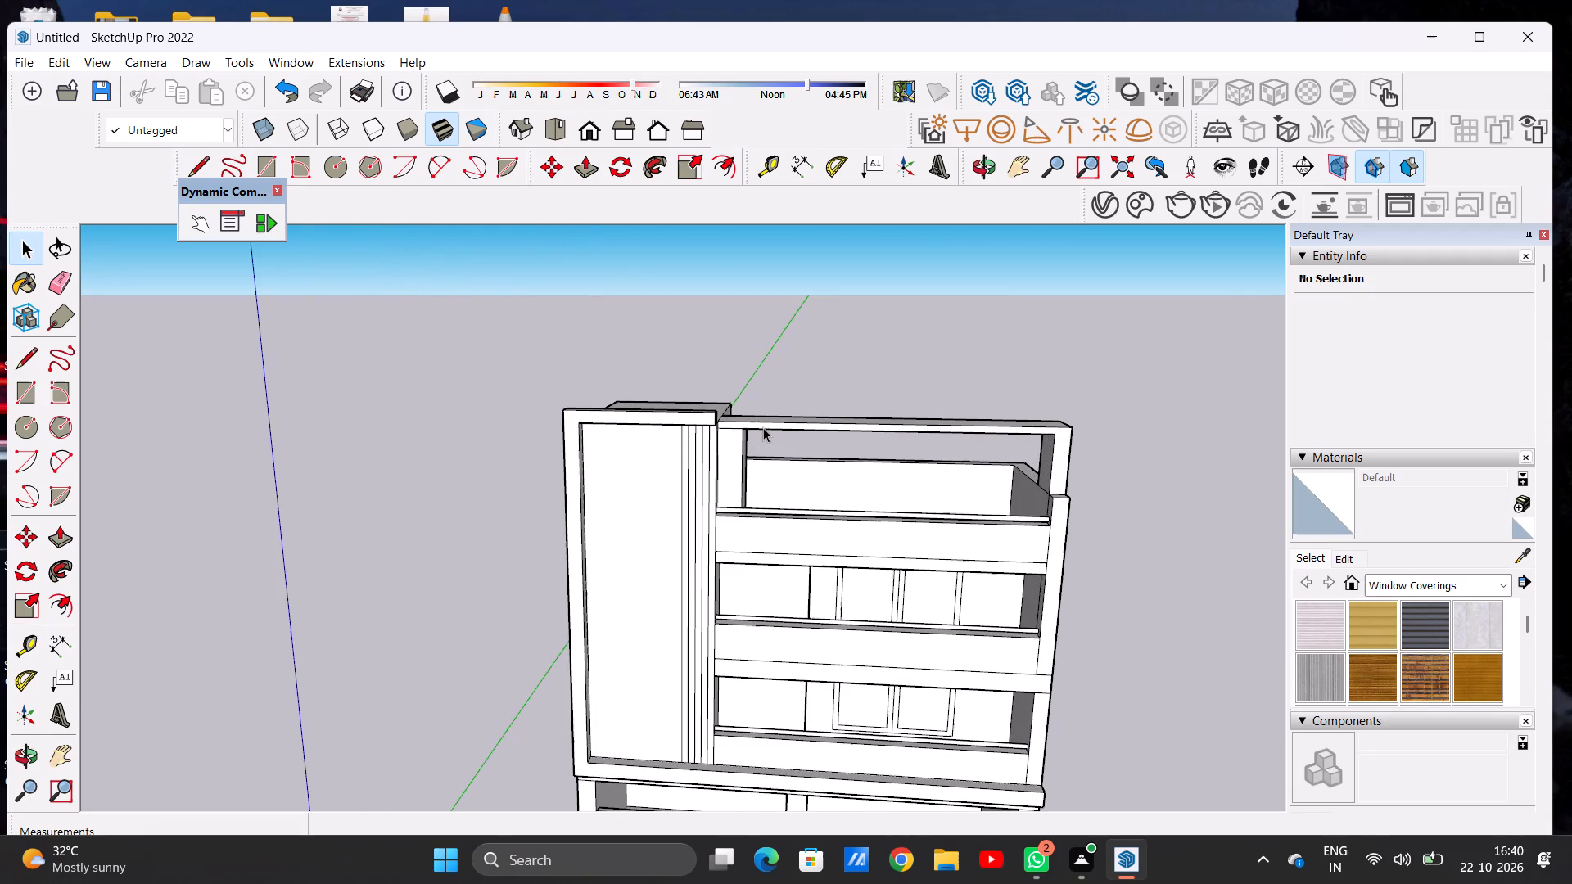
pyautogui.scroll(-9, 763, 427)
pyautogui.scroll(5, 768, 463)
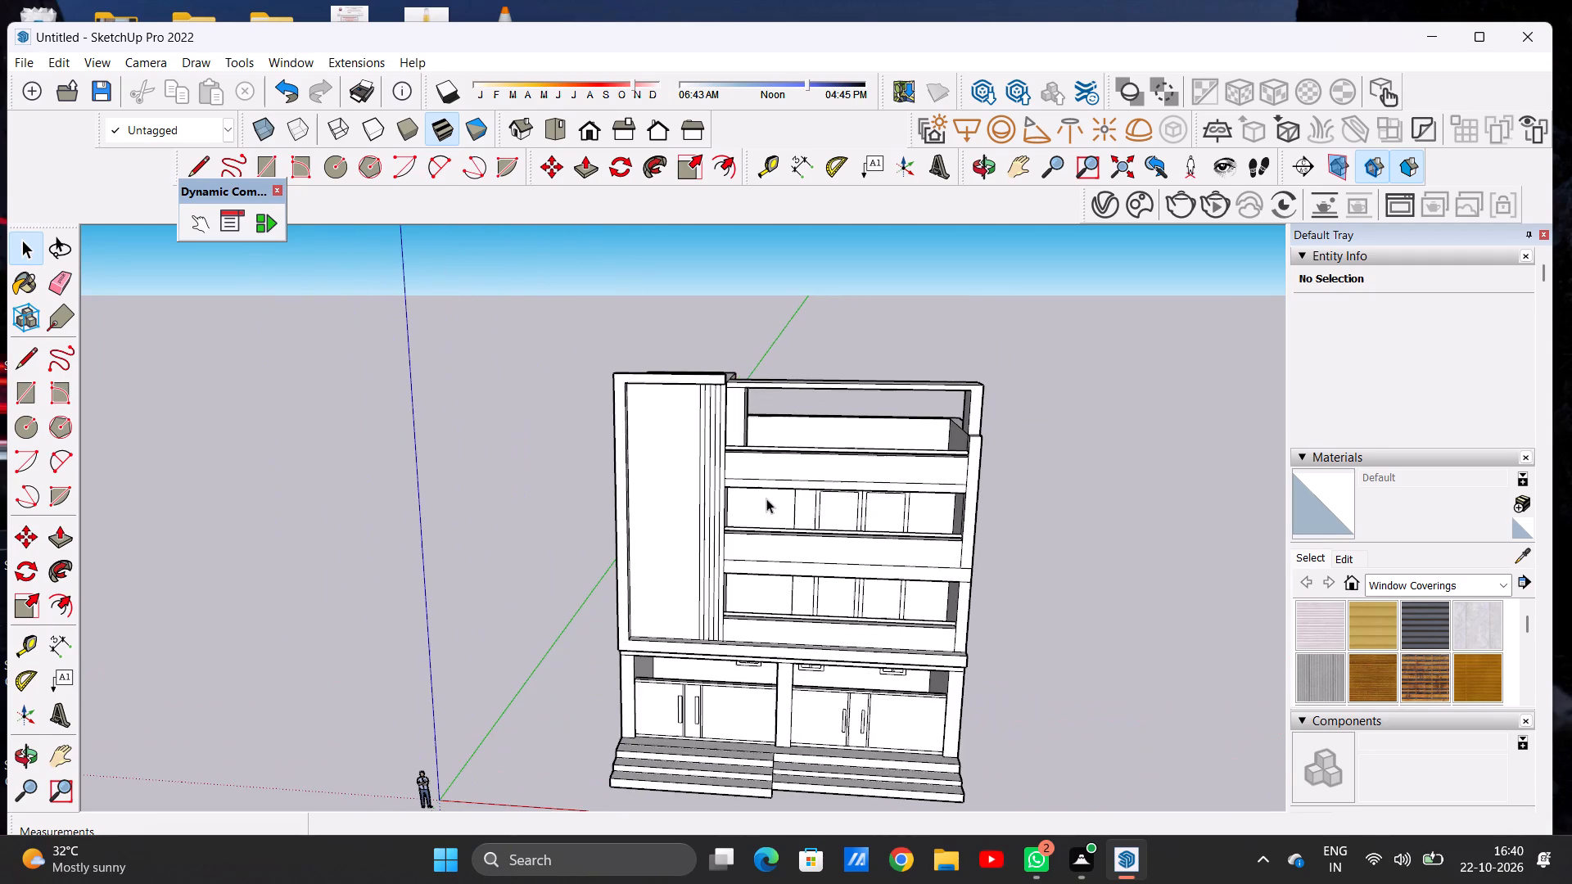
pyautogui.scroll(-6, 763, 444)
pyautogui.scroll(7, 752, 493)
pyautogui.moveTo(761, 476); pyautogui.dragTo(689, 410, button='middle')
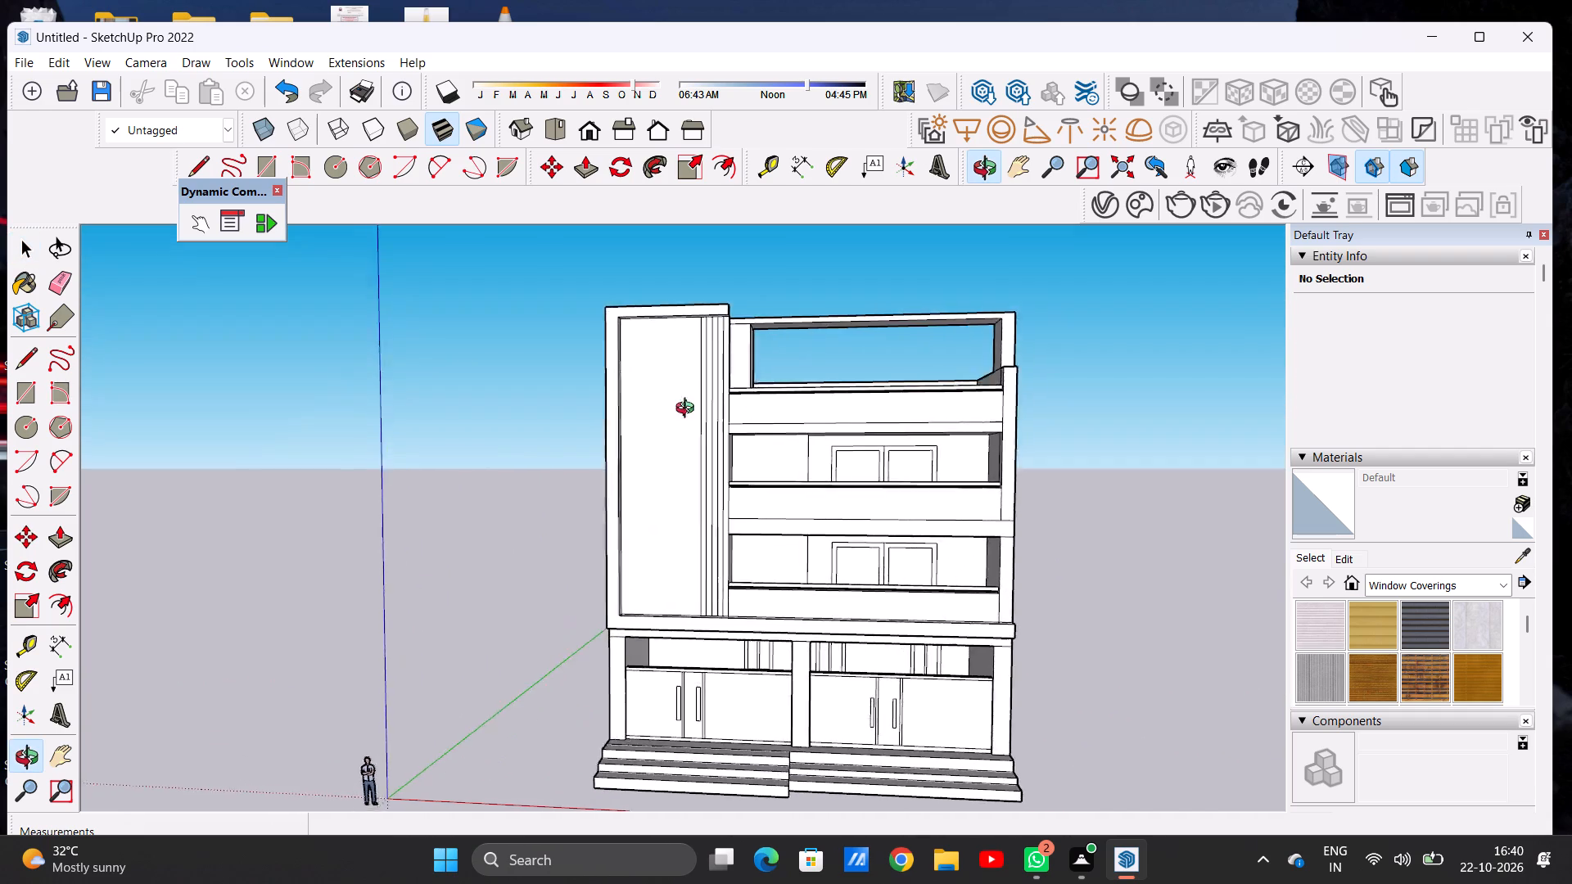
pyautogui.moveTo(689, 410); pyautogui.dragTo(788, 464, button='middle')
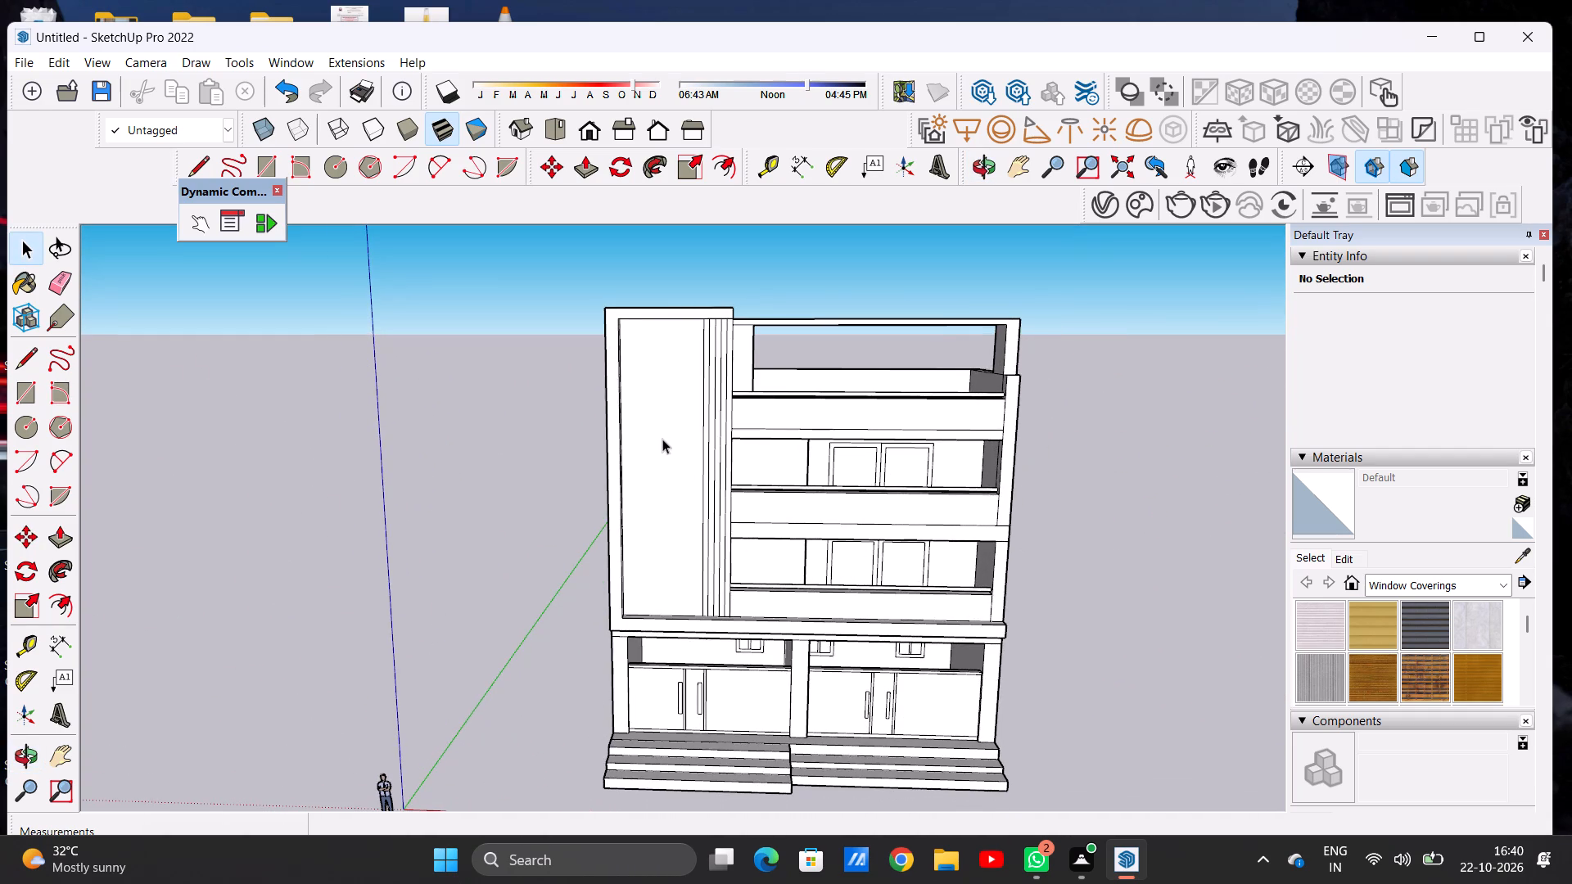
pyautogui.scroll(1, 662, 439)
pyautogui.scroll(-11, 662, 439)
pyautogui.scroll(9, 683, 444)
pyautogui.scroll(-1, 651, 492)
pyautogui.scroll(4, 651, 492)
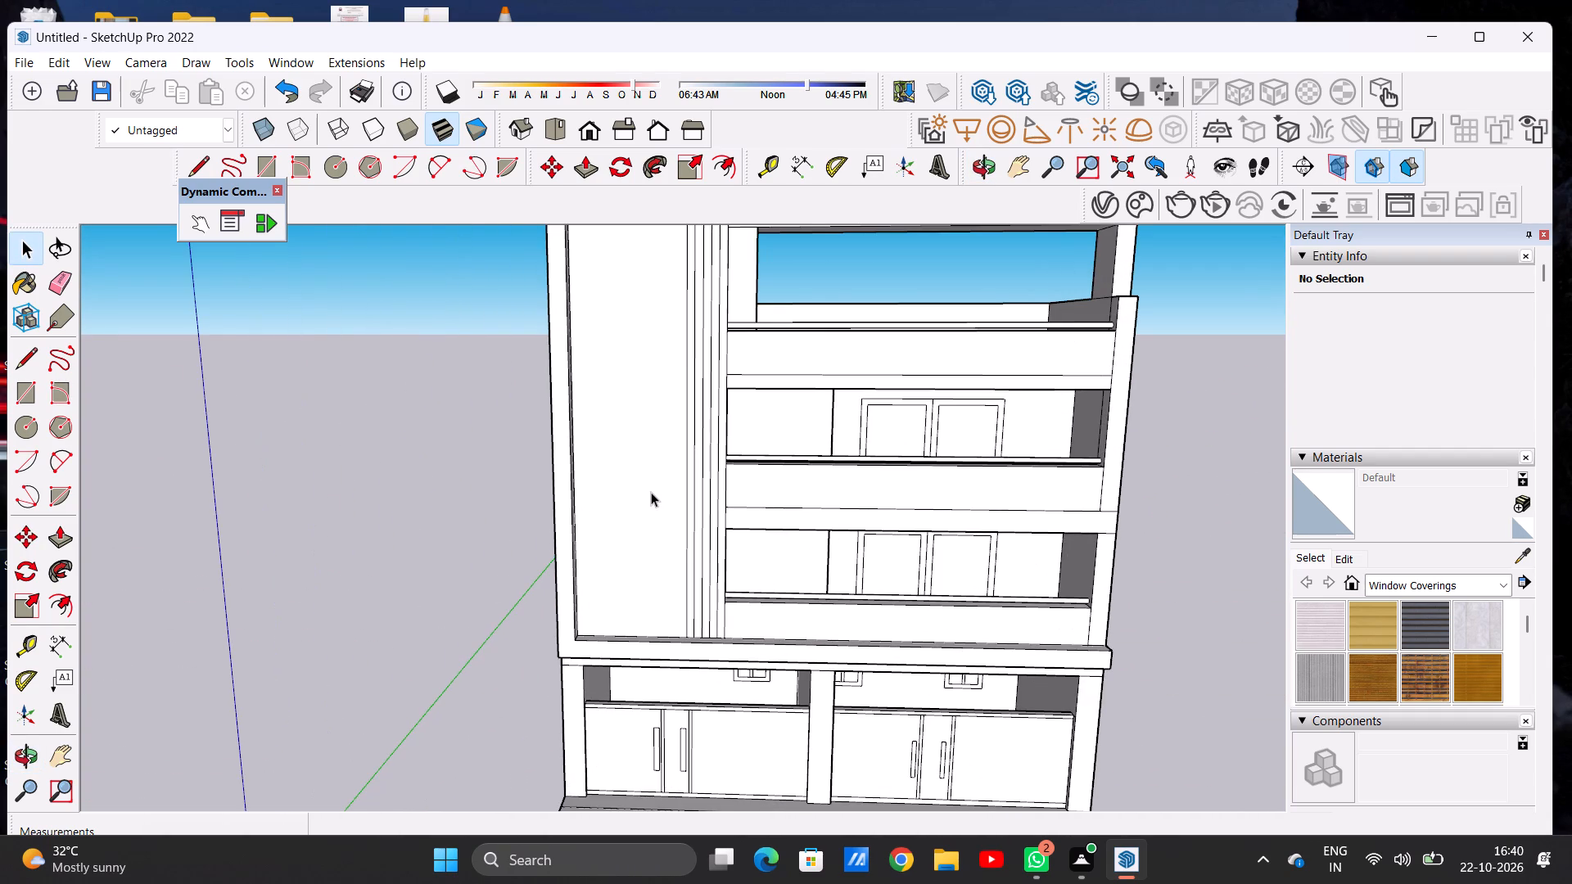
pyautogui.scroll(-2, 651, 492)
pyautogui.scroll(1, 651, 492)
pyautogui.scroll(-2, 651, 492)
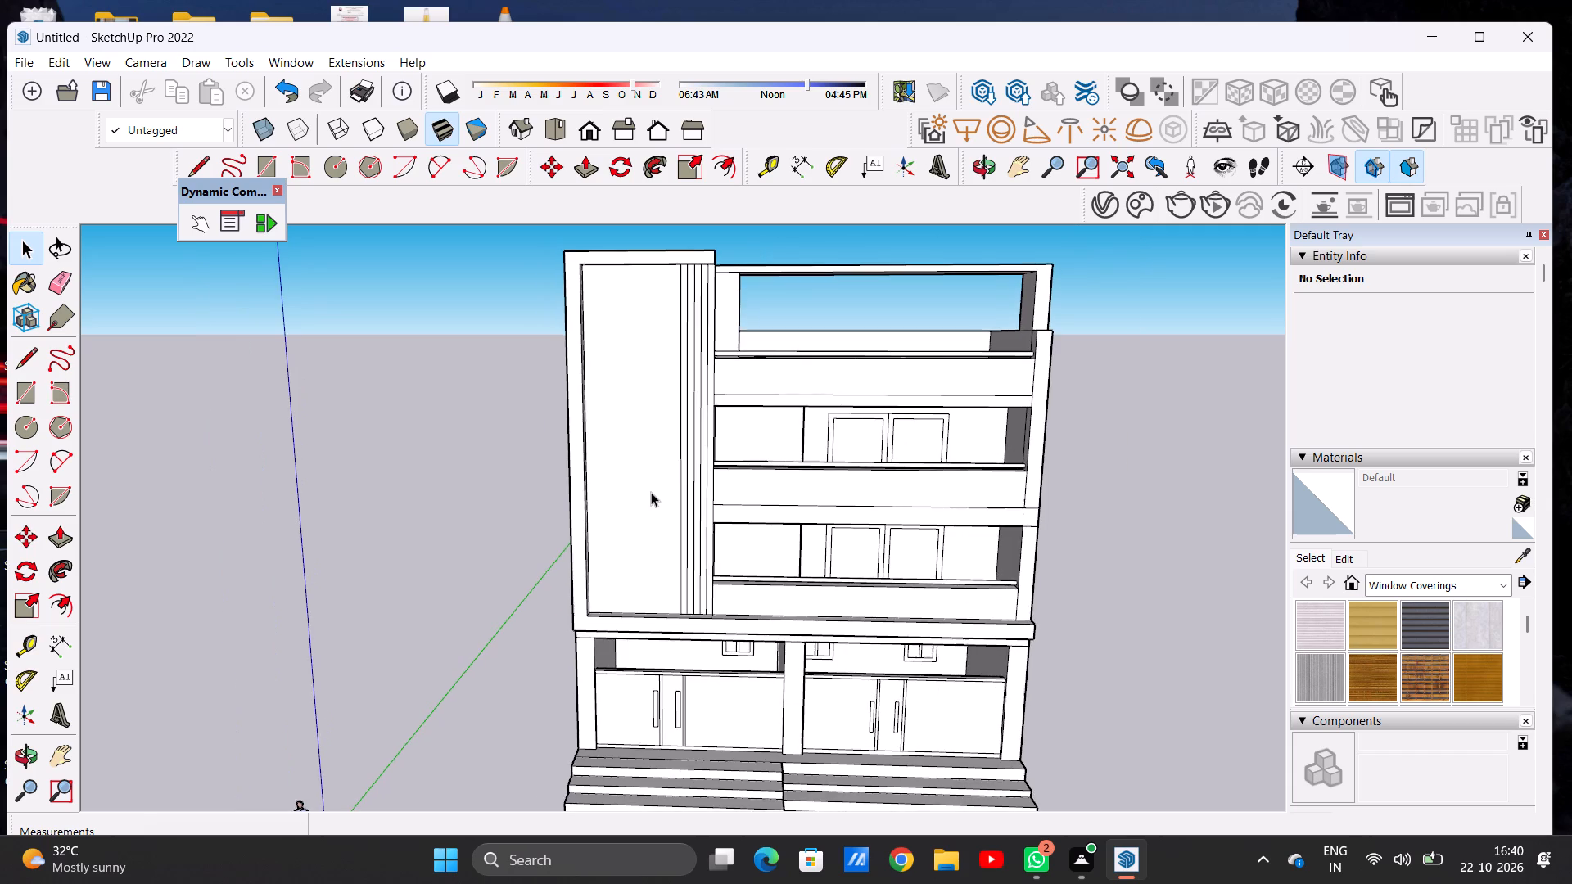
pyautogui.scroll(4, 653, 373)
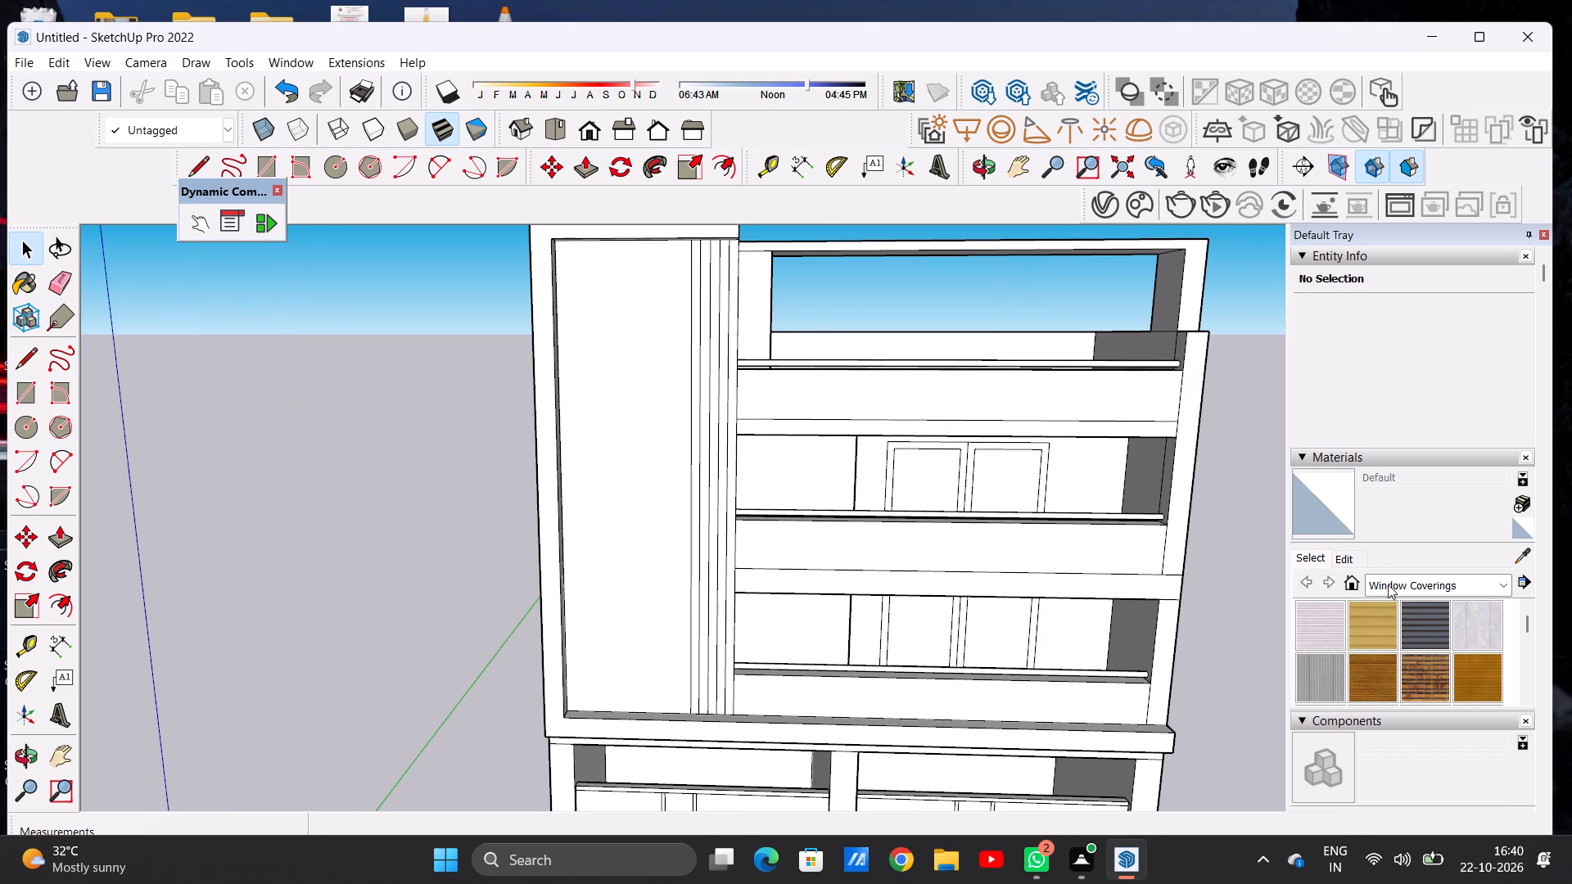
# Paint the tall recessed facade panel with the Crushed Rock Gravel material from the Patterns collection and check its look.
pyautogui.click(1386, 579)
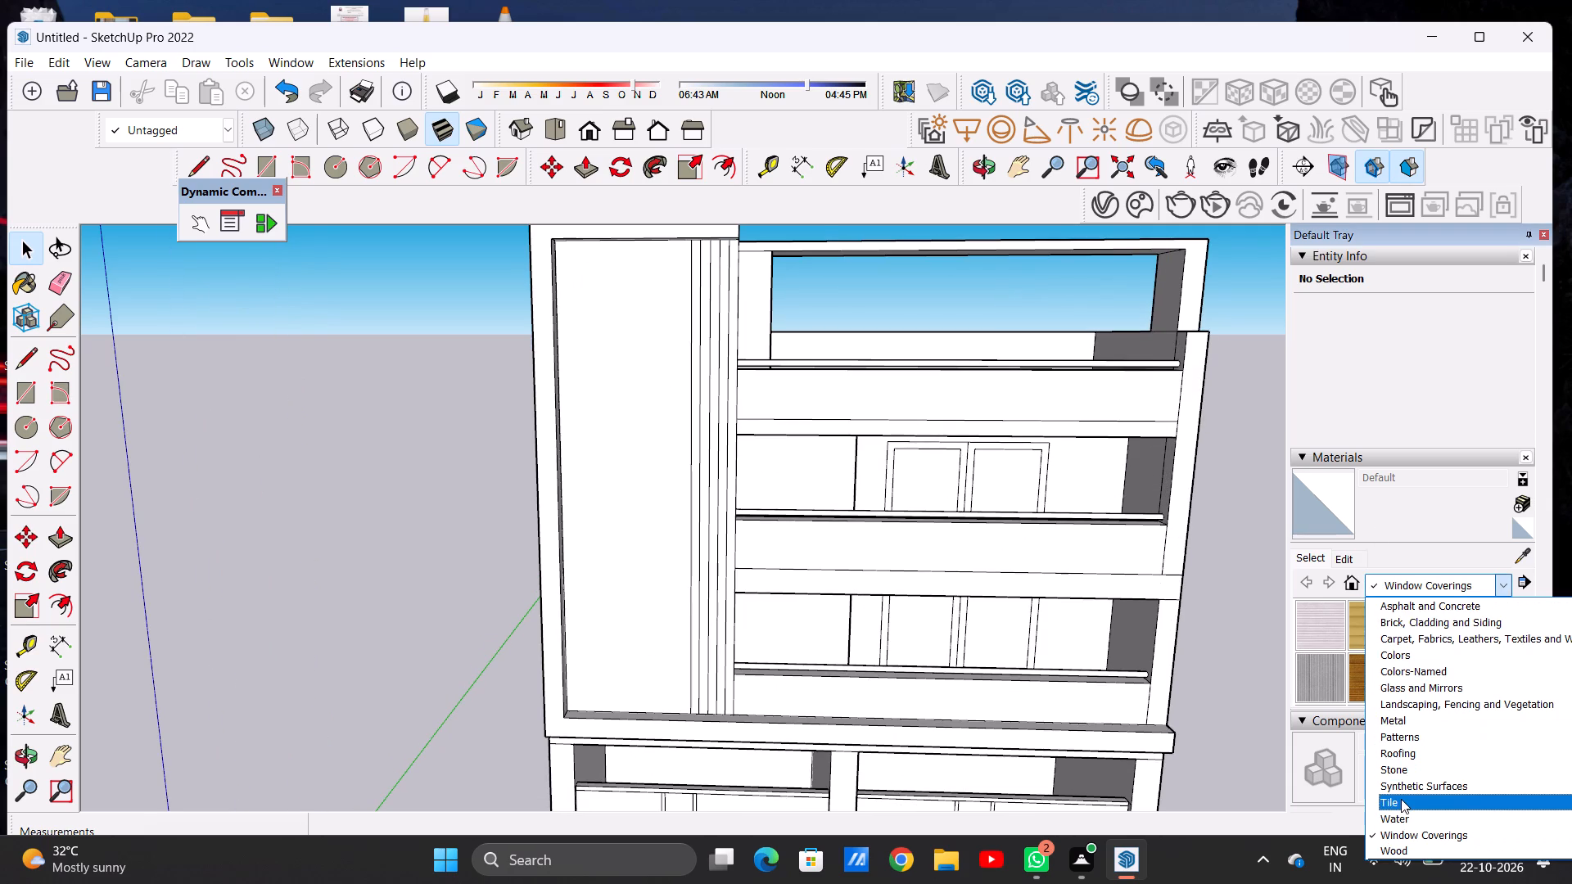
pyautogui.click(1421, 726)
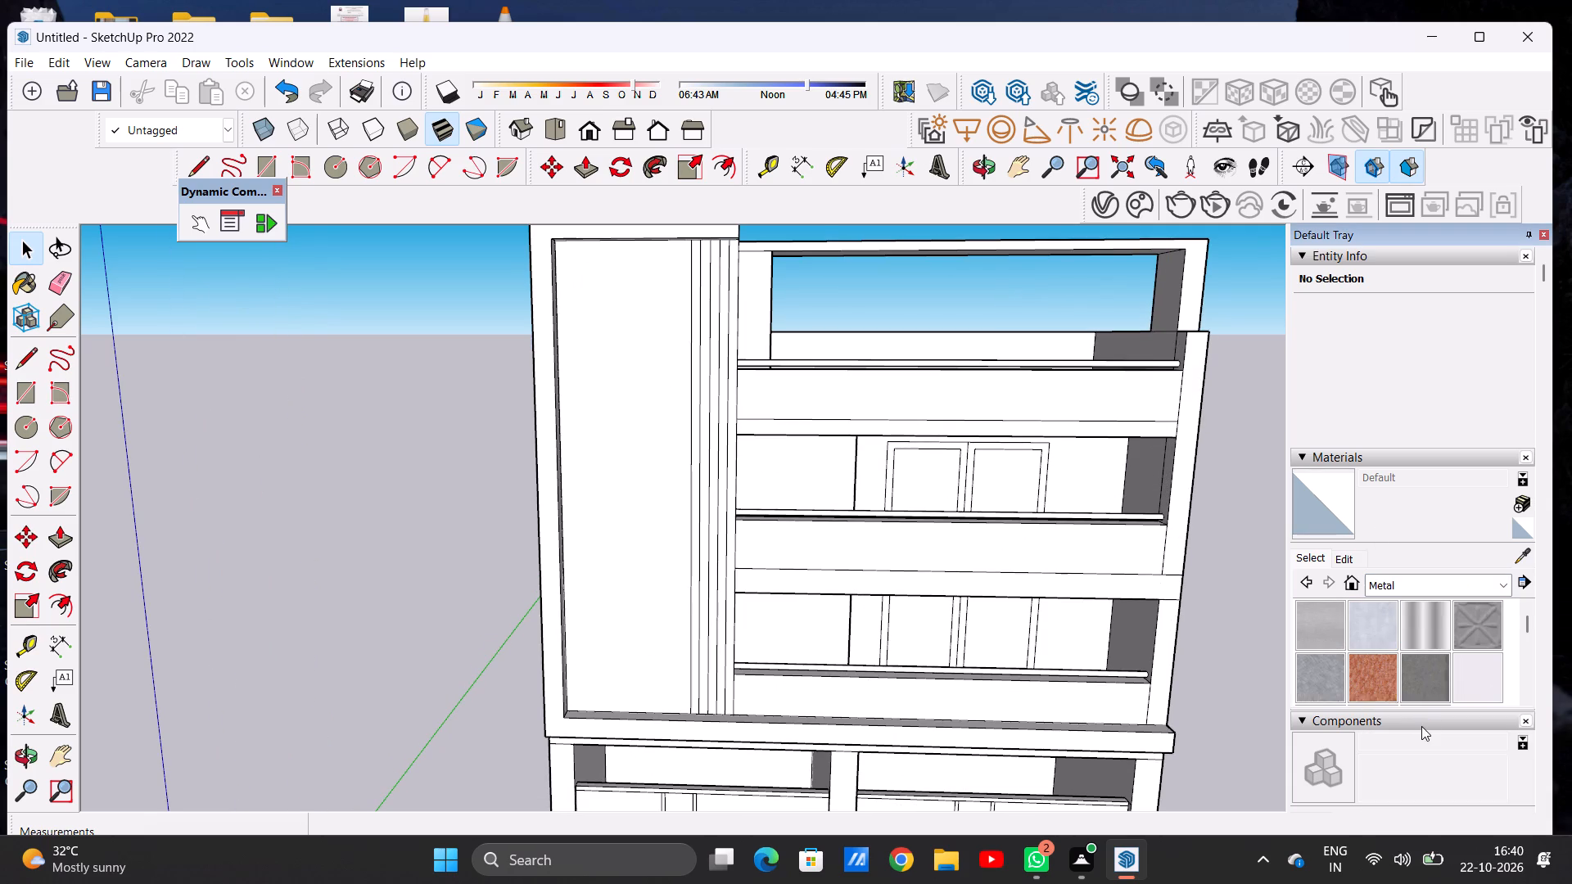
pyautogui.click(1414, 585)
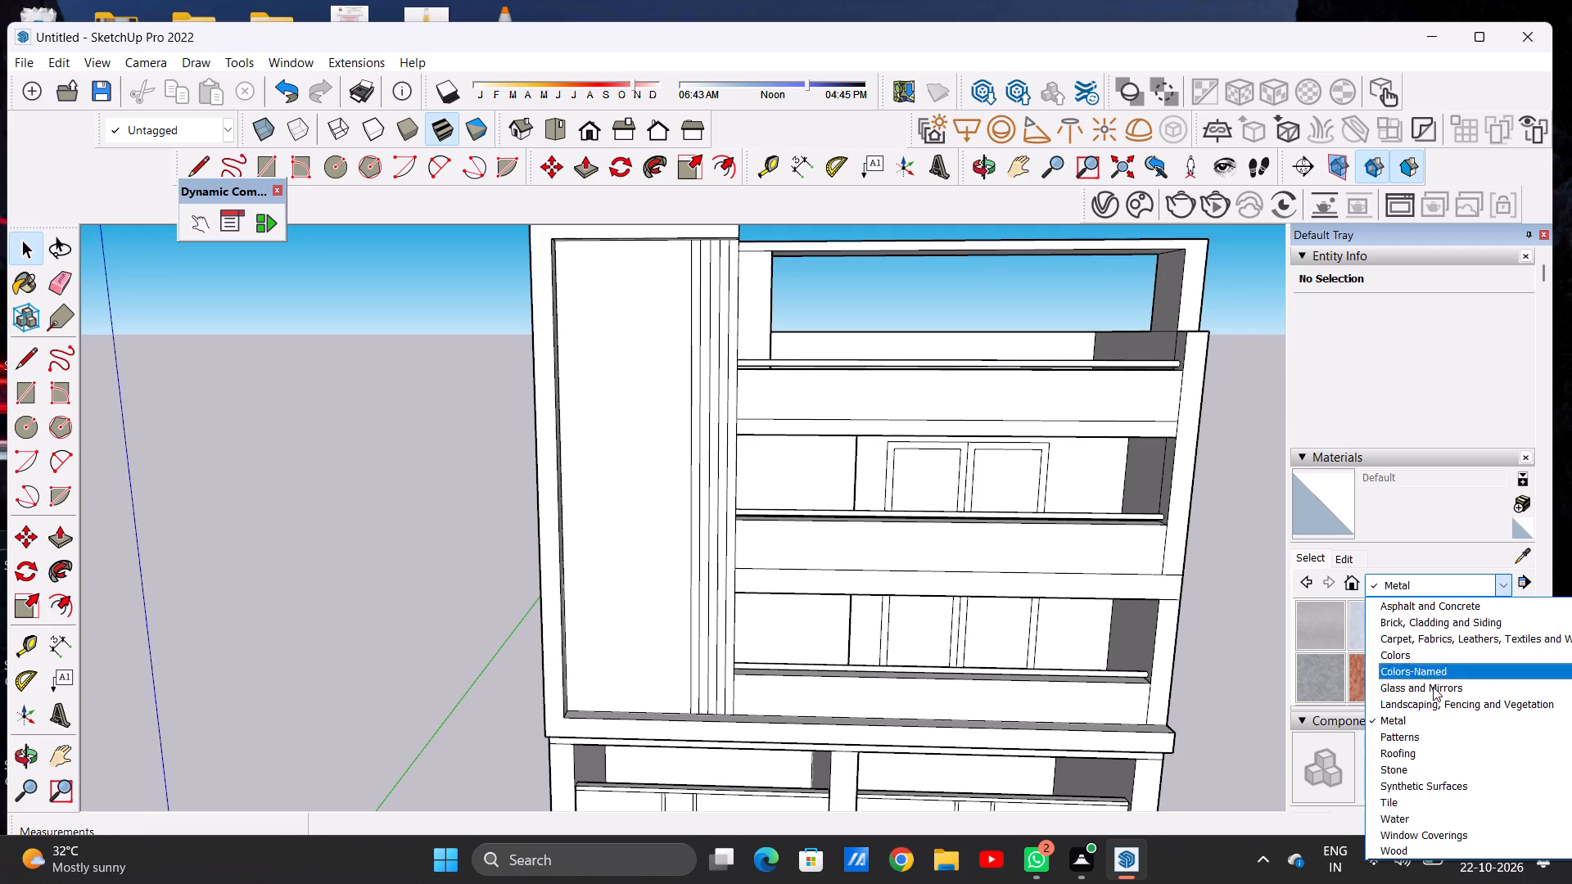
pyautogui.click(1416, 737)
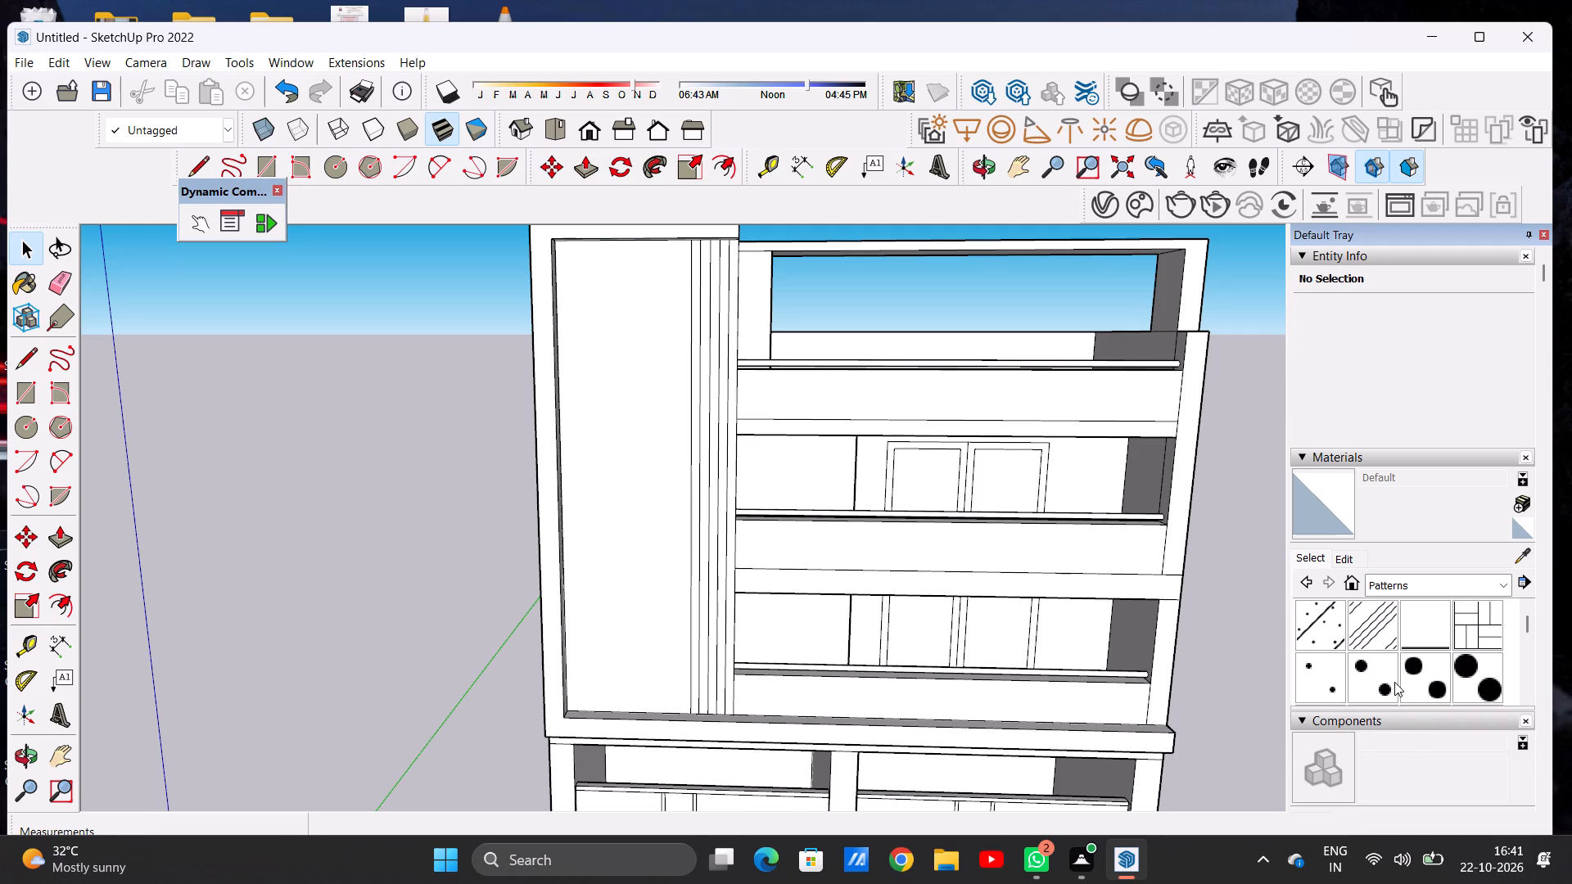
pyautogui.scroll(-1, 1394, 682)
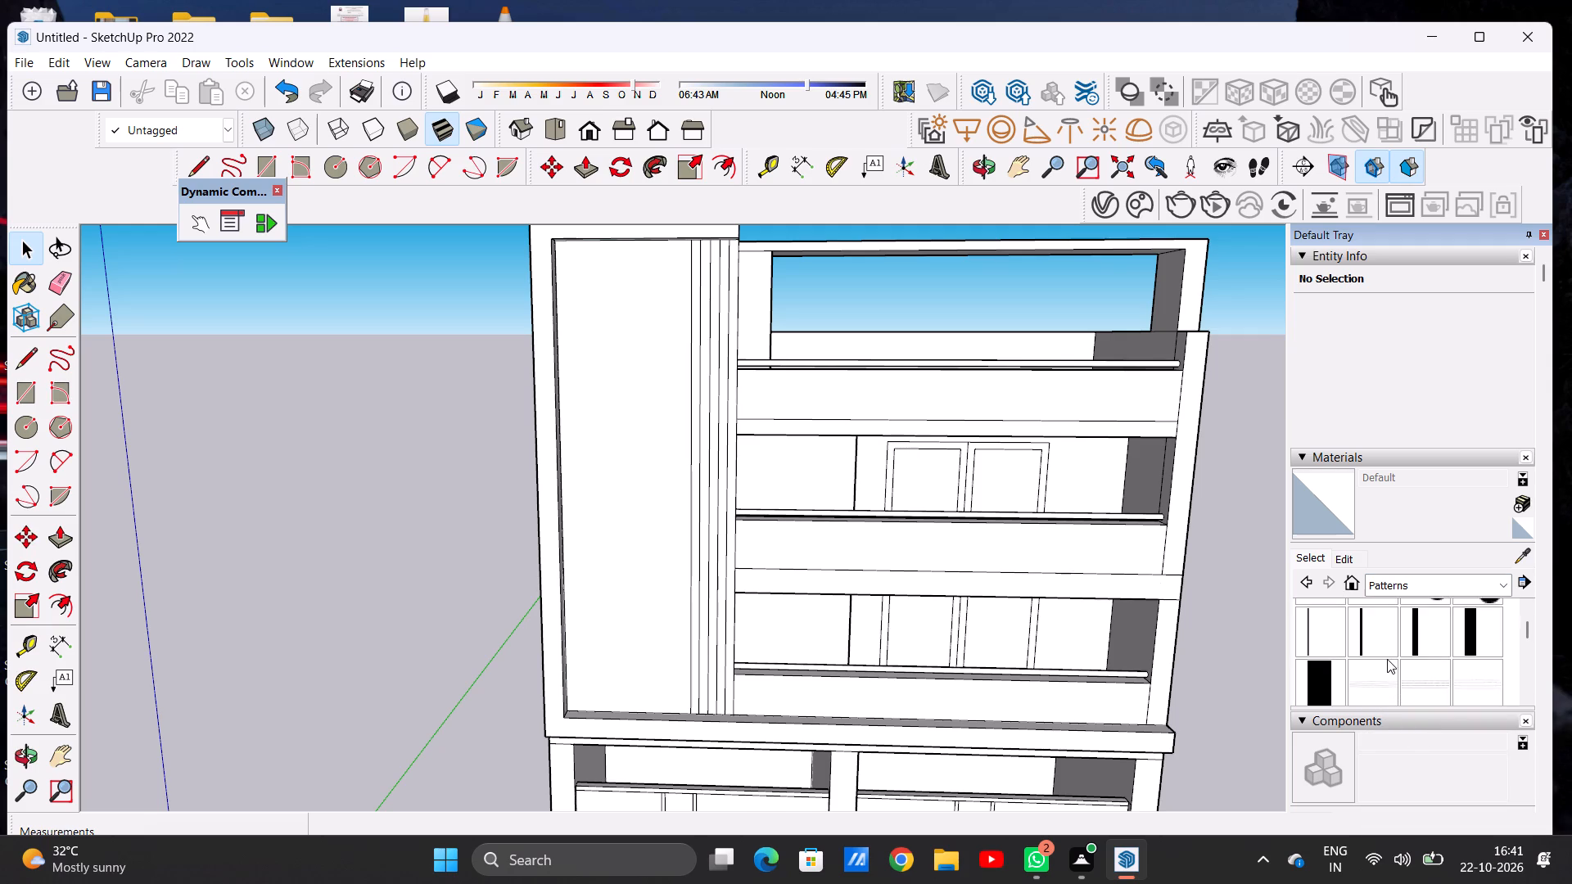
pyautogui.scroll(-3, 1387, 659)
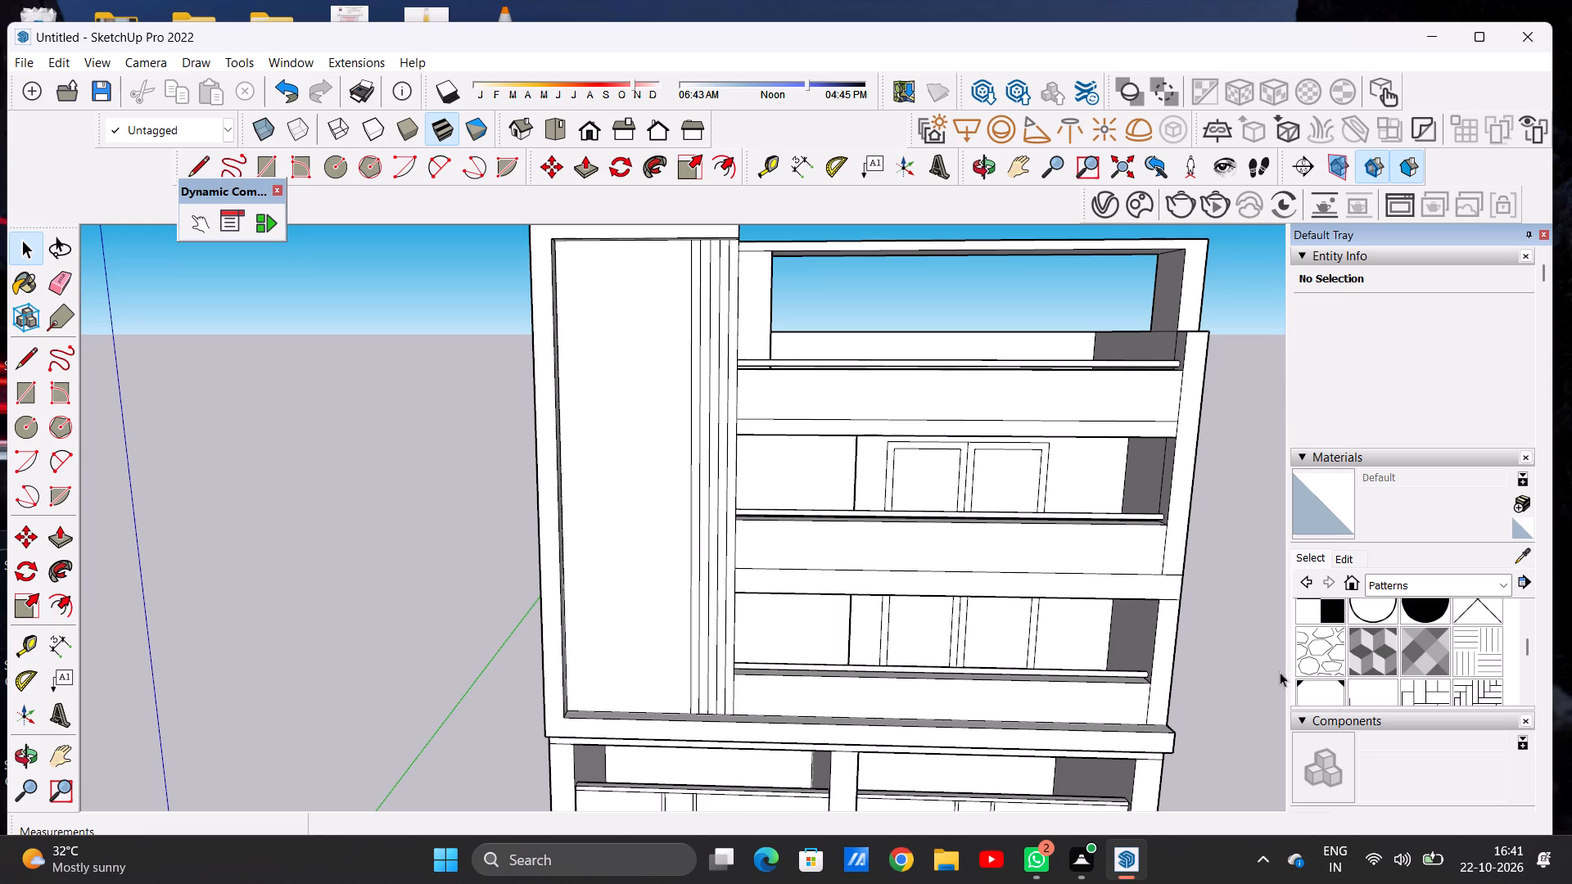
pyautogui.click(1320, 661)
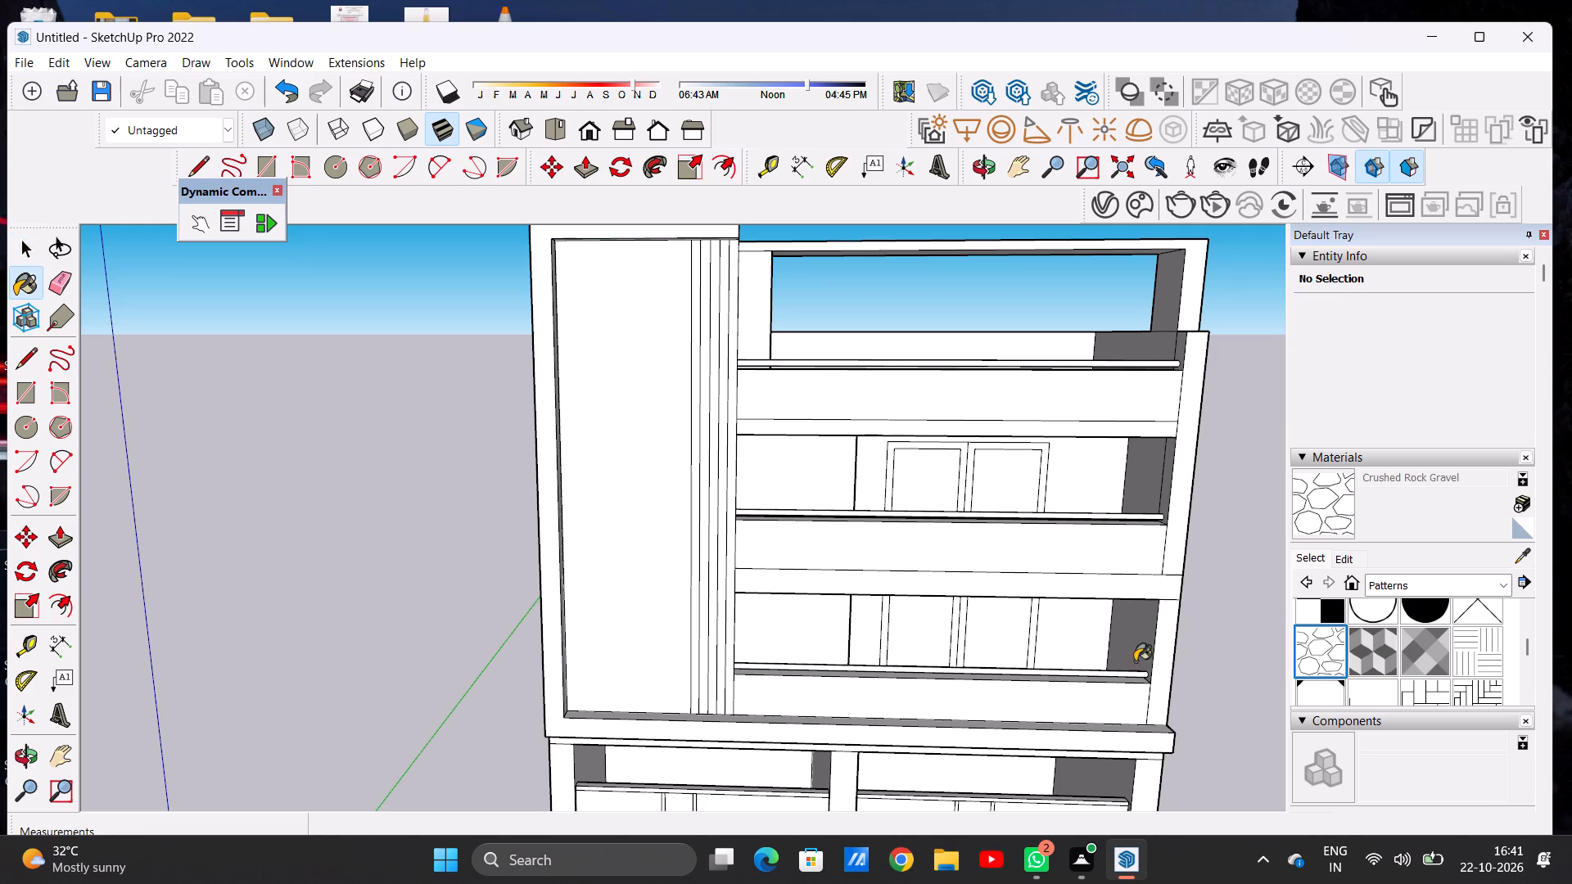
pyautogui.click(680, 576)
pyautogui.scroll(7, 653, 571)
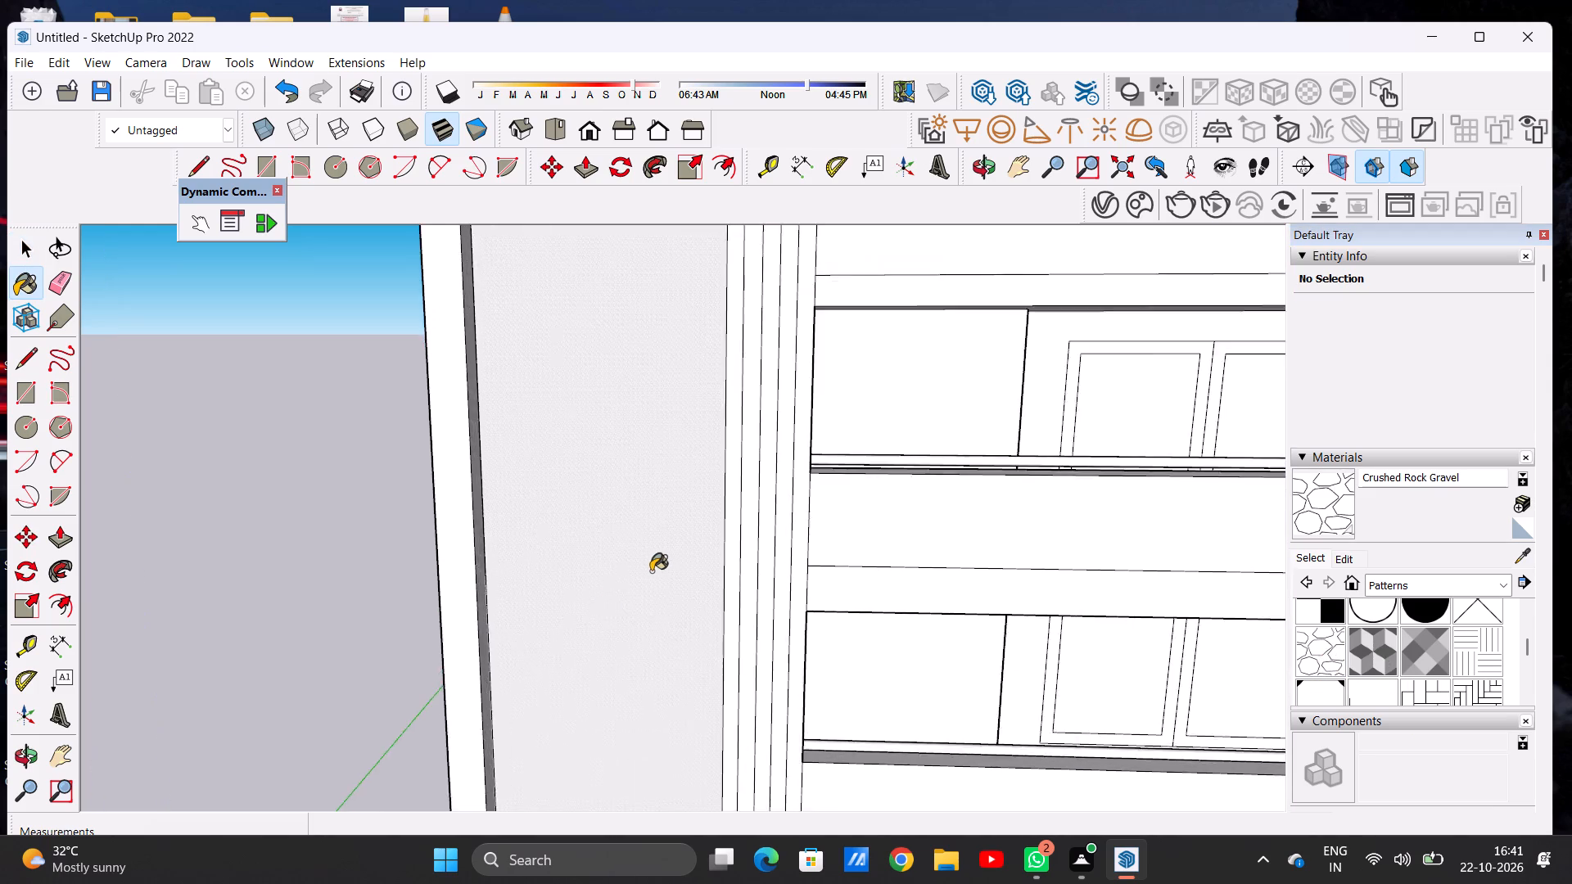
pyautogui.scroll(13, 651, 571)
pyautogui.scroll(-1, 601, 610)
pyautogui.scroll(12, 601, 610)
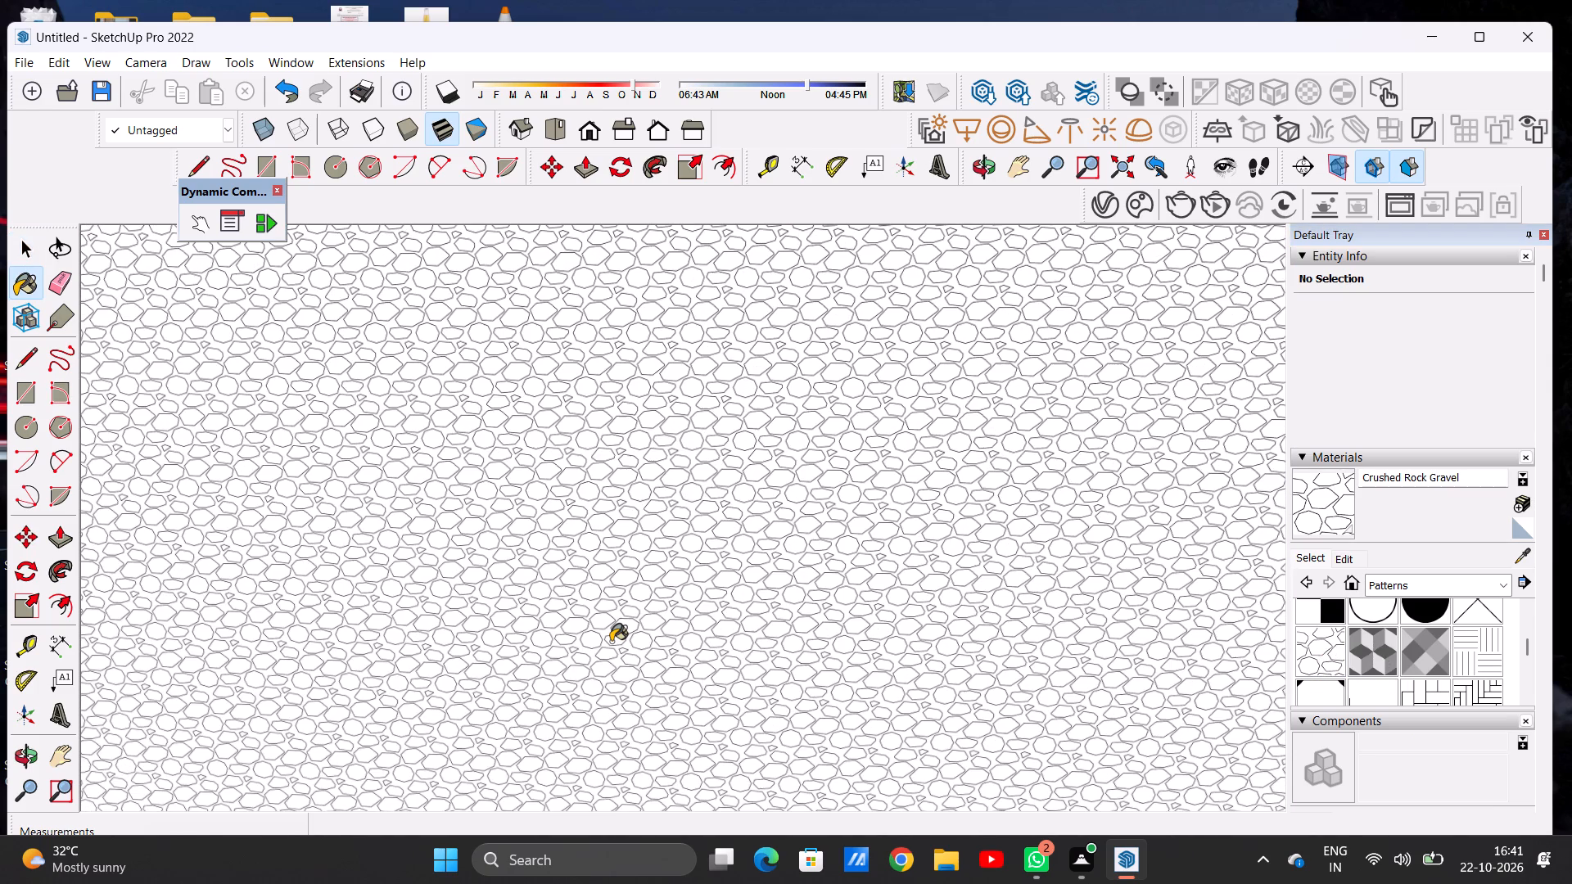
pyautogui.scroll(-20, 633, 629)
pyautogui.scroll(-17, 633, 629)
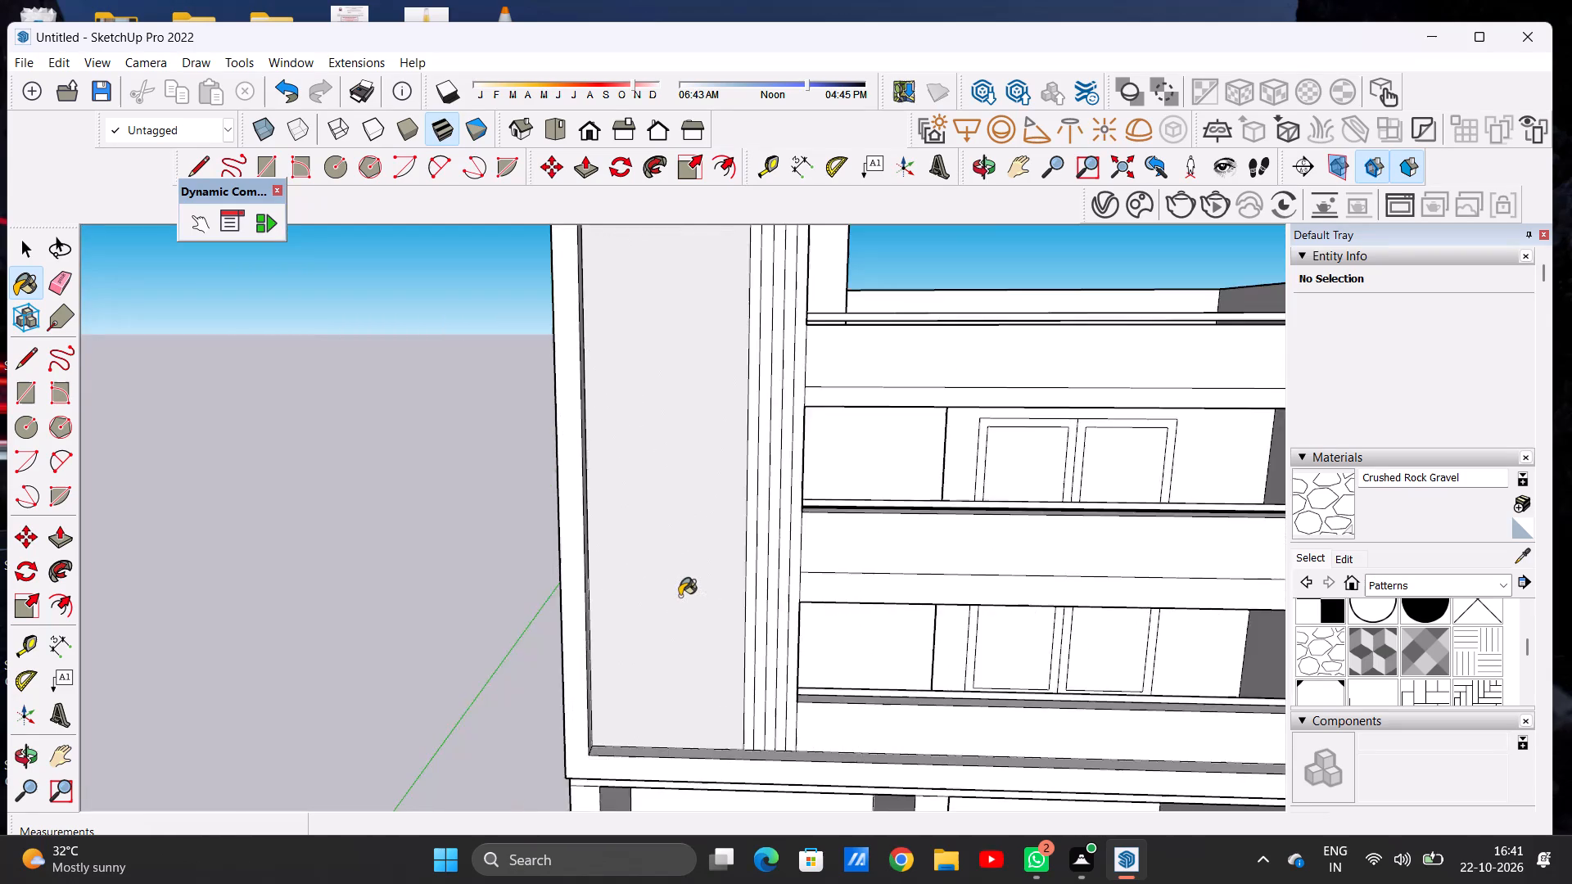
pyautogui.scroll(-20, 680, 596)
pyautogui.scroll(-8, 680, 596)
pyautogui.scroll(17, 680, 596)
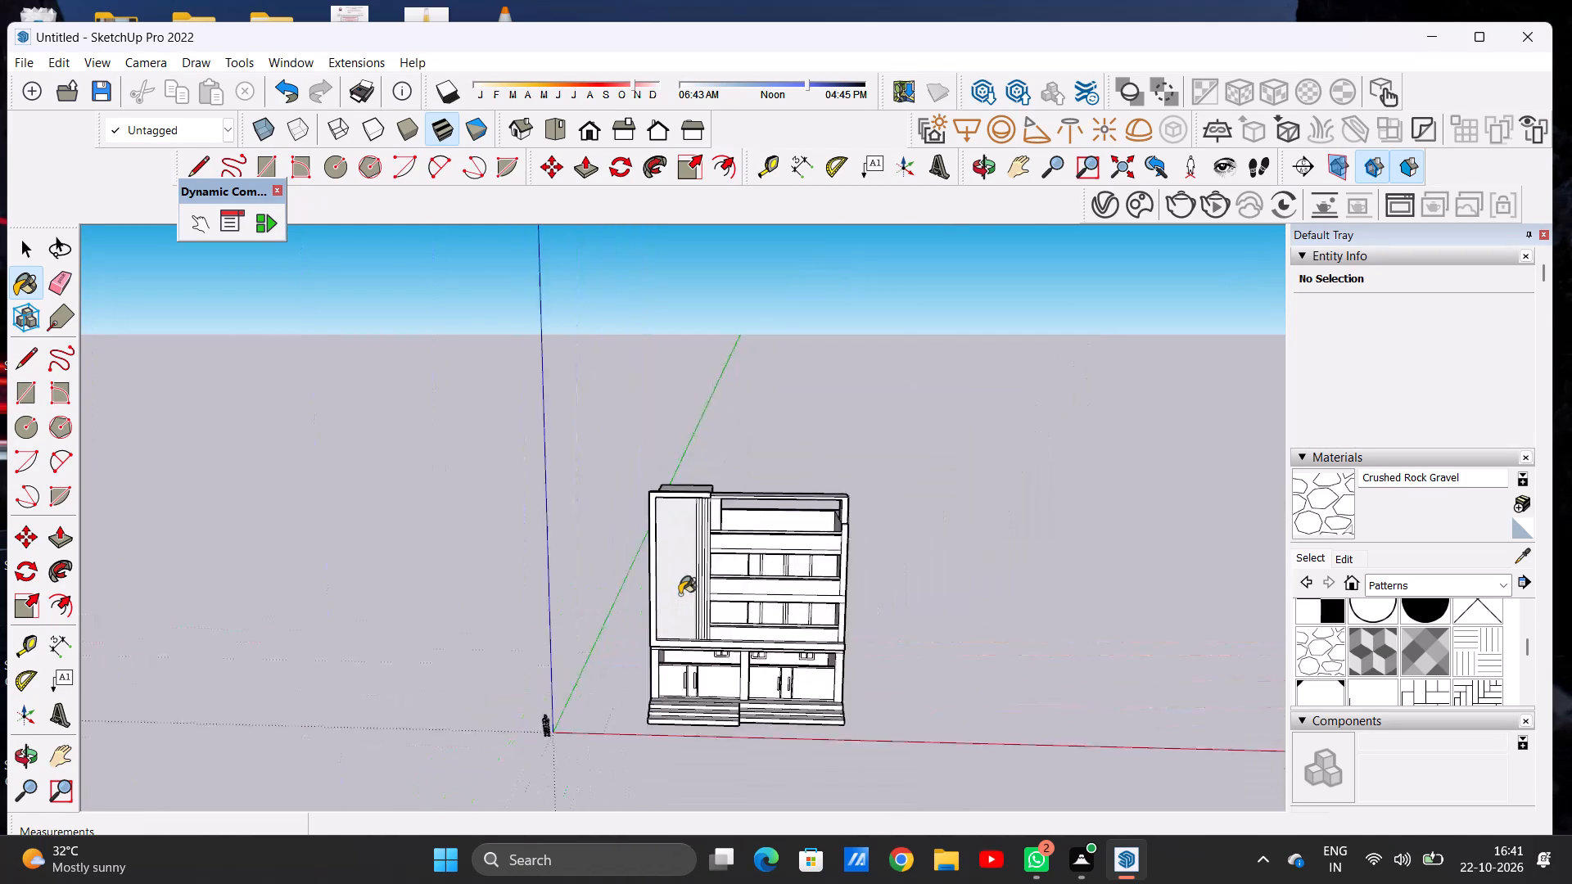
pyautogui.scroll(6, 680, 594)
# Paint the tall recessed facade panel with the Sketchy Scales material from the Patterns collection and check its look.
pyautogui.scroll(-2, 1424, 643)
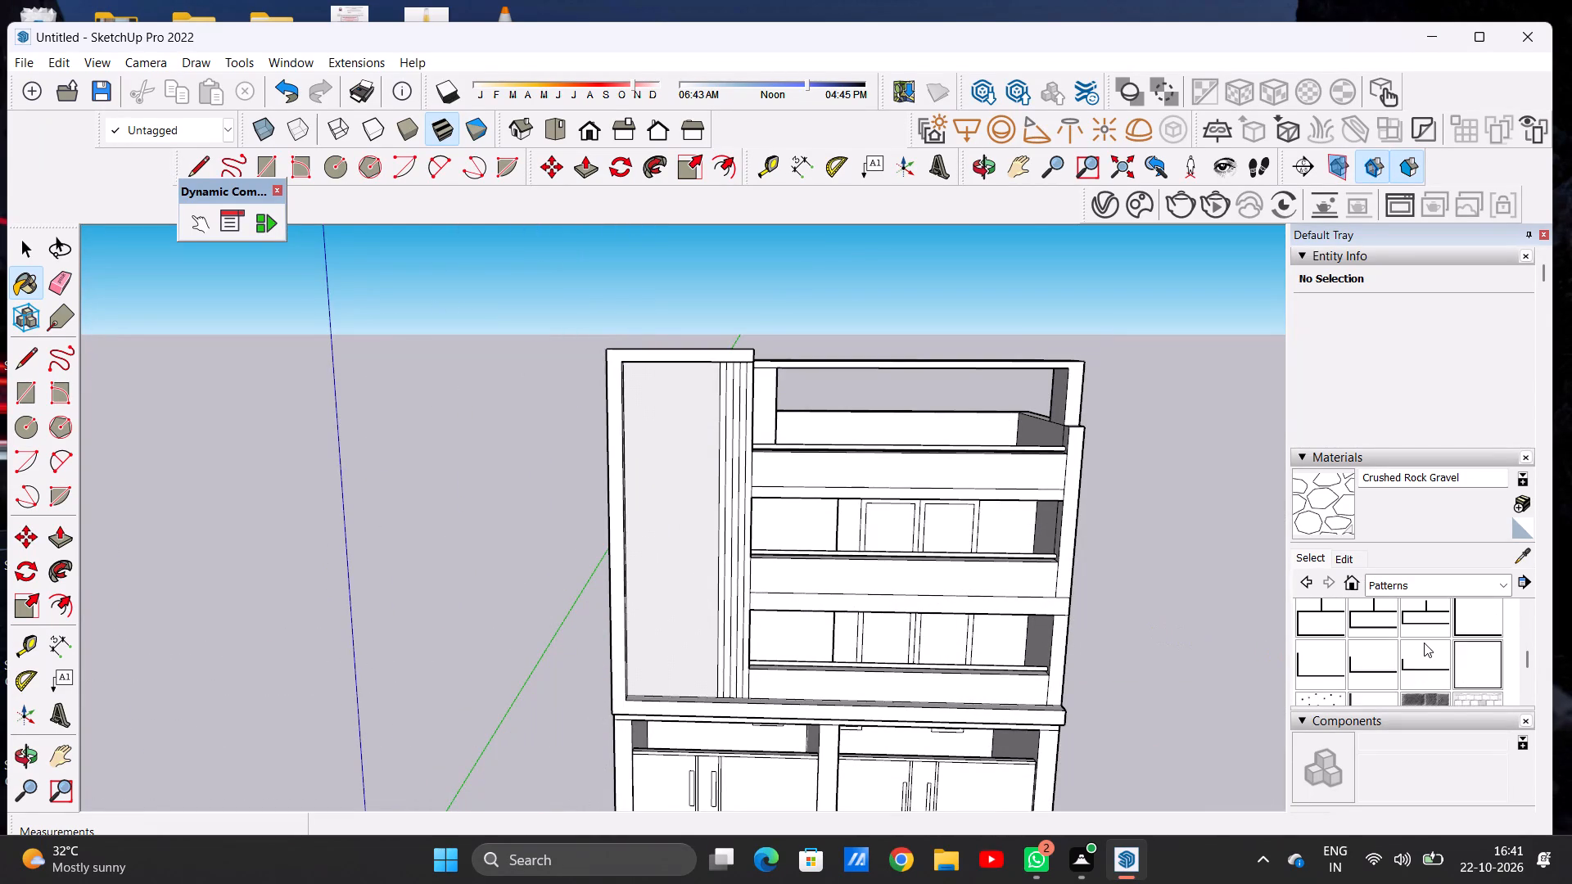
pyautogui.scroll(-2, 1424, 643)
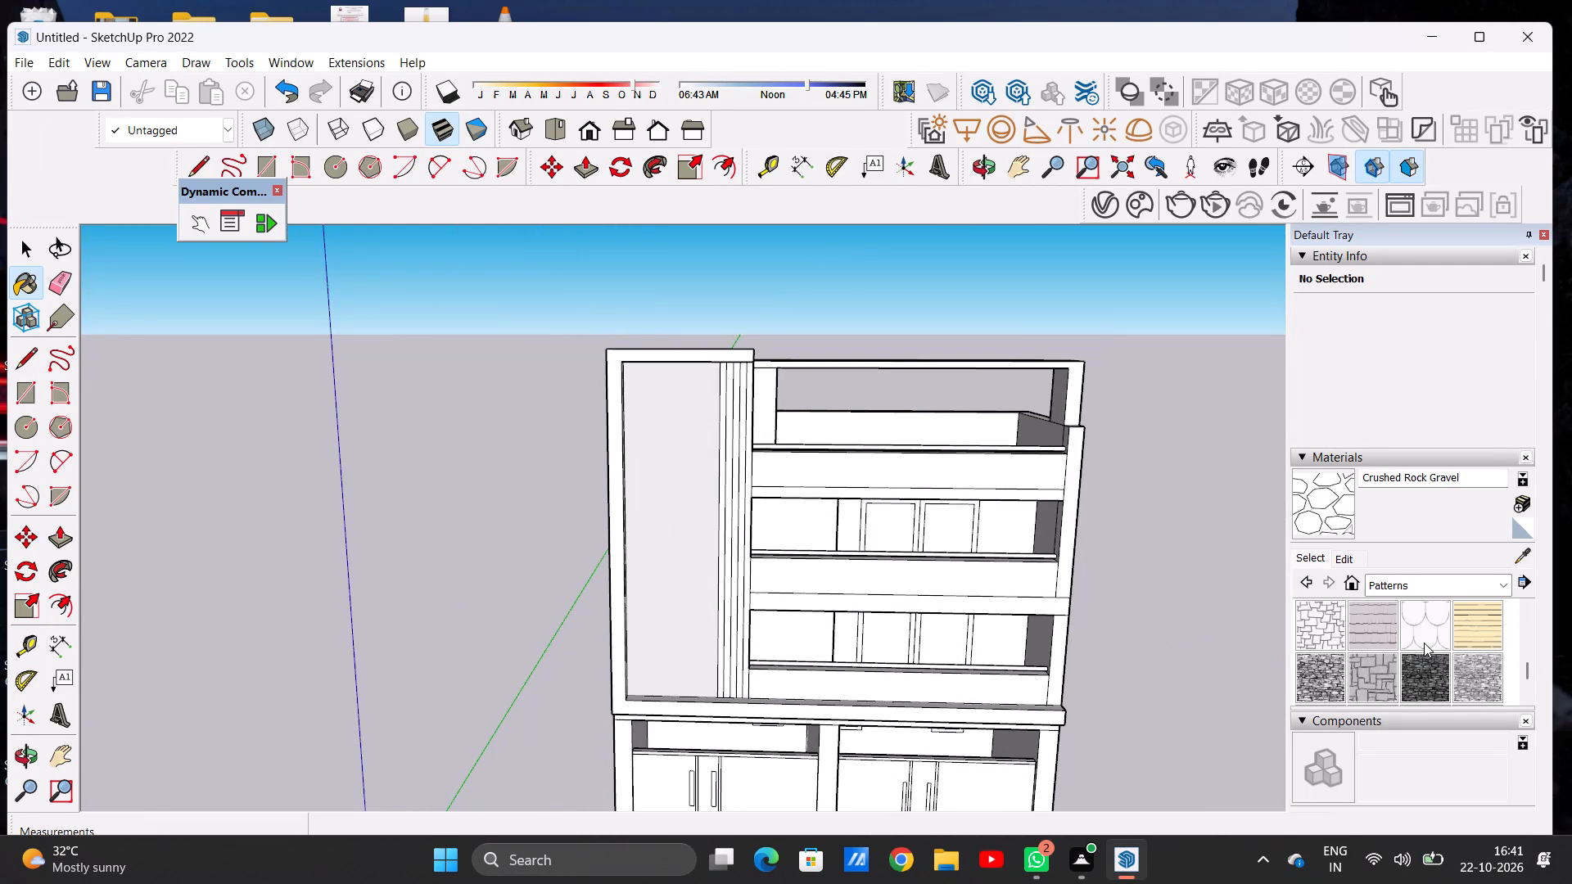
pyautogui.scroll(1, 1424, 643)
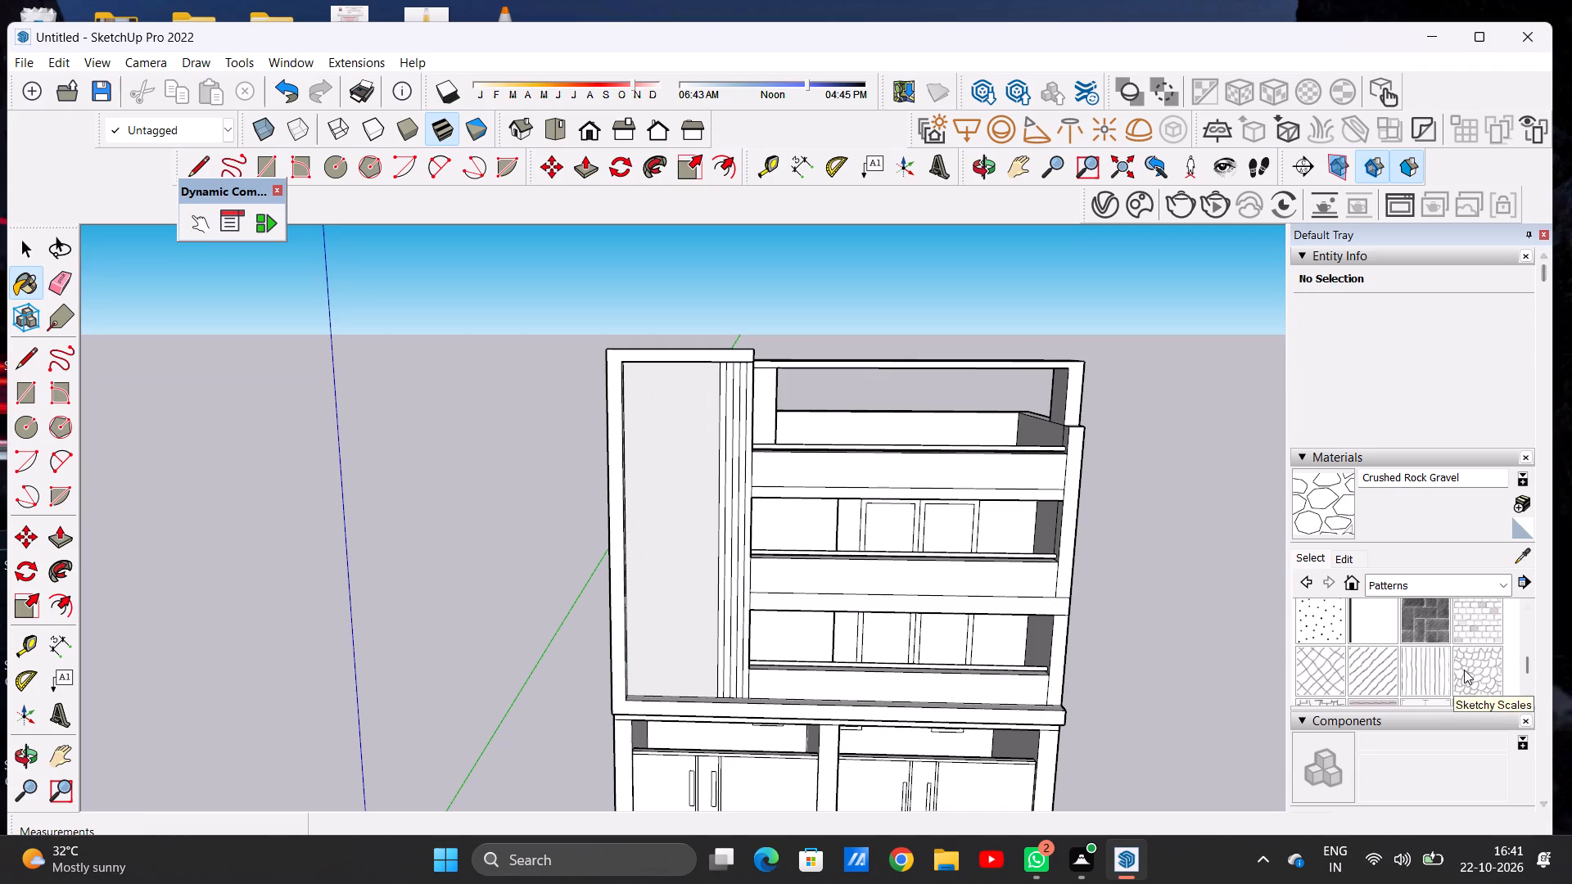
pyautogui.click(1464, 670)
pyautogui.scroll(7, 698, 625)
pyautogui.click(697, 625)
pyautogui.scroll(-6, 697, 625)
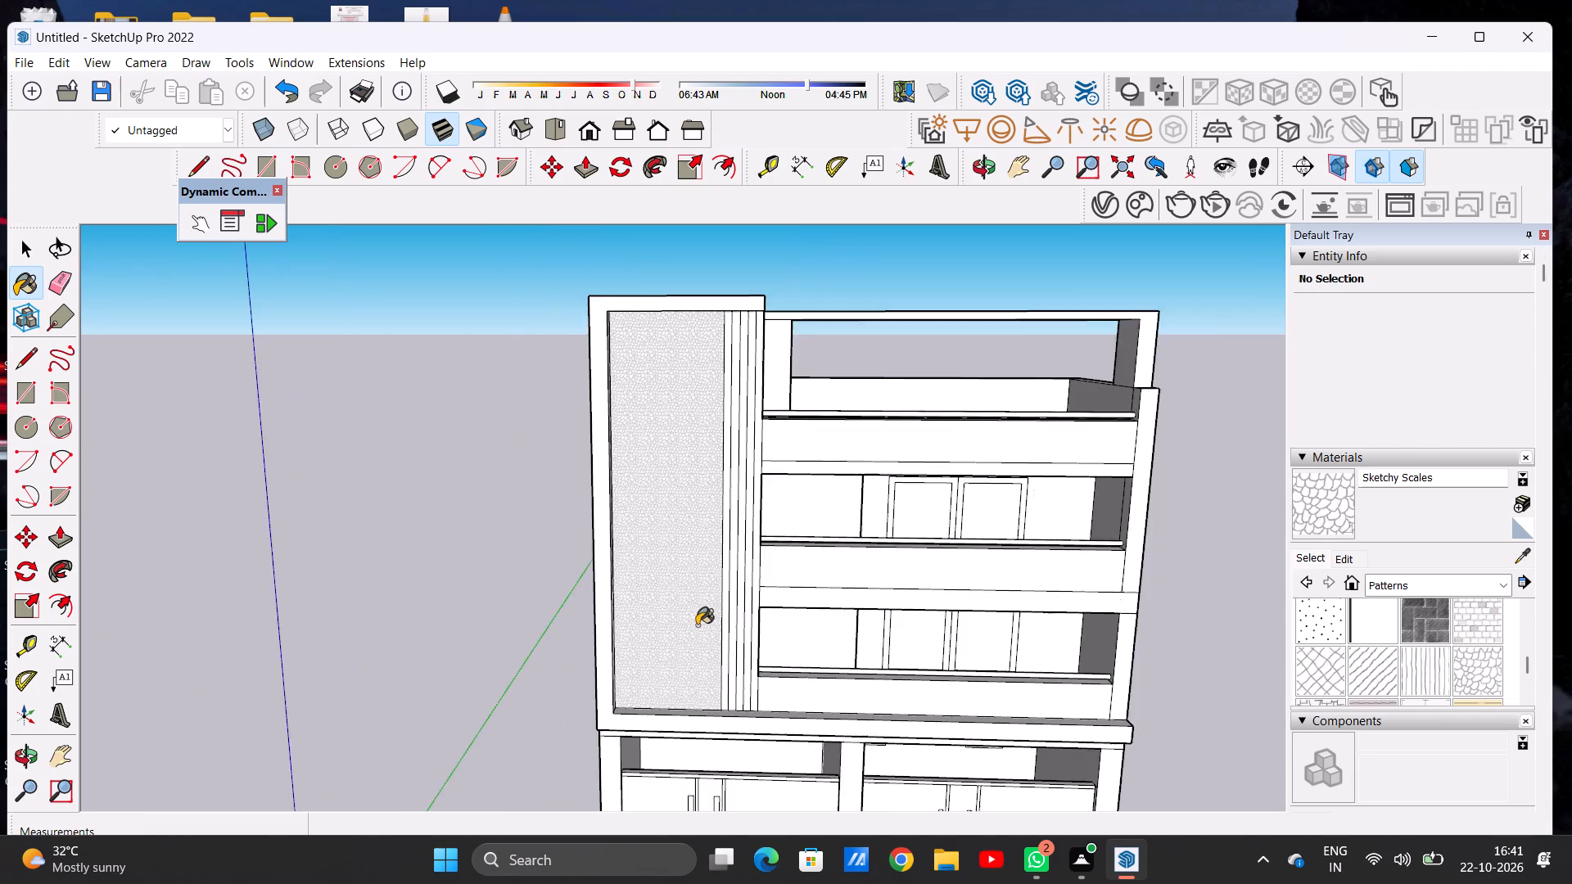
pyautogui.scroll(20, 642, 618)
pyautogui.scroll(1, 642, 618)
pyautogui.scroll(-2, 672, 620)
pyautogui.scroll(1, 672, 620)
pyautogui.scroll(-11, 672, 620)
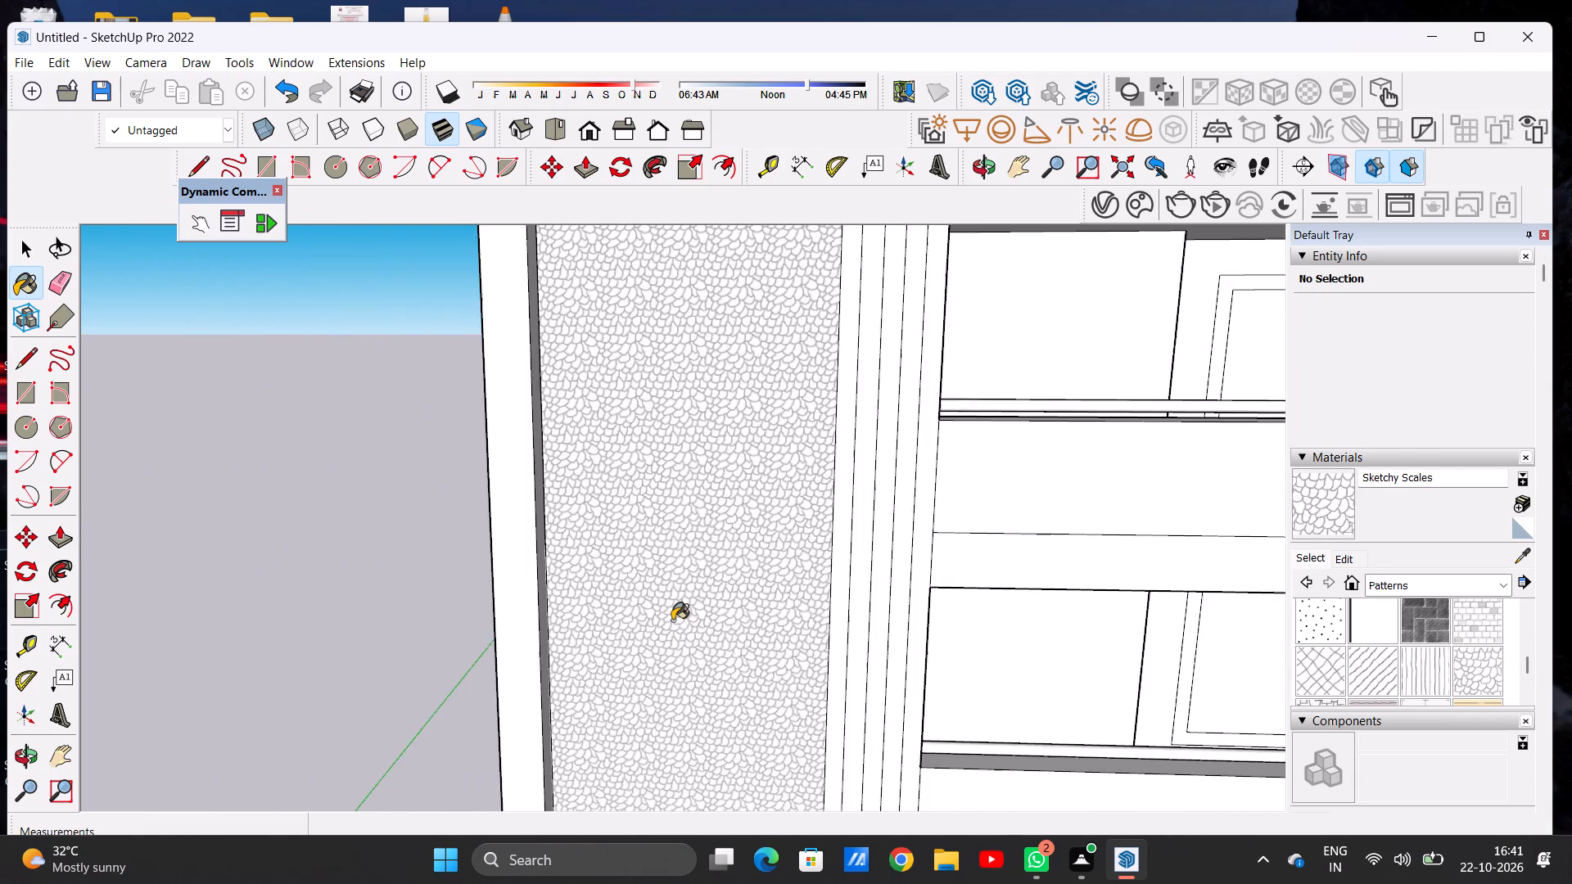
pyautogui.scroll(-17, 672, 620)
pyautogui.scroll(7, 680, 598)
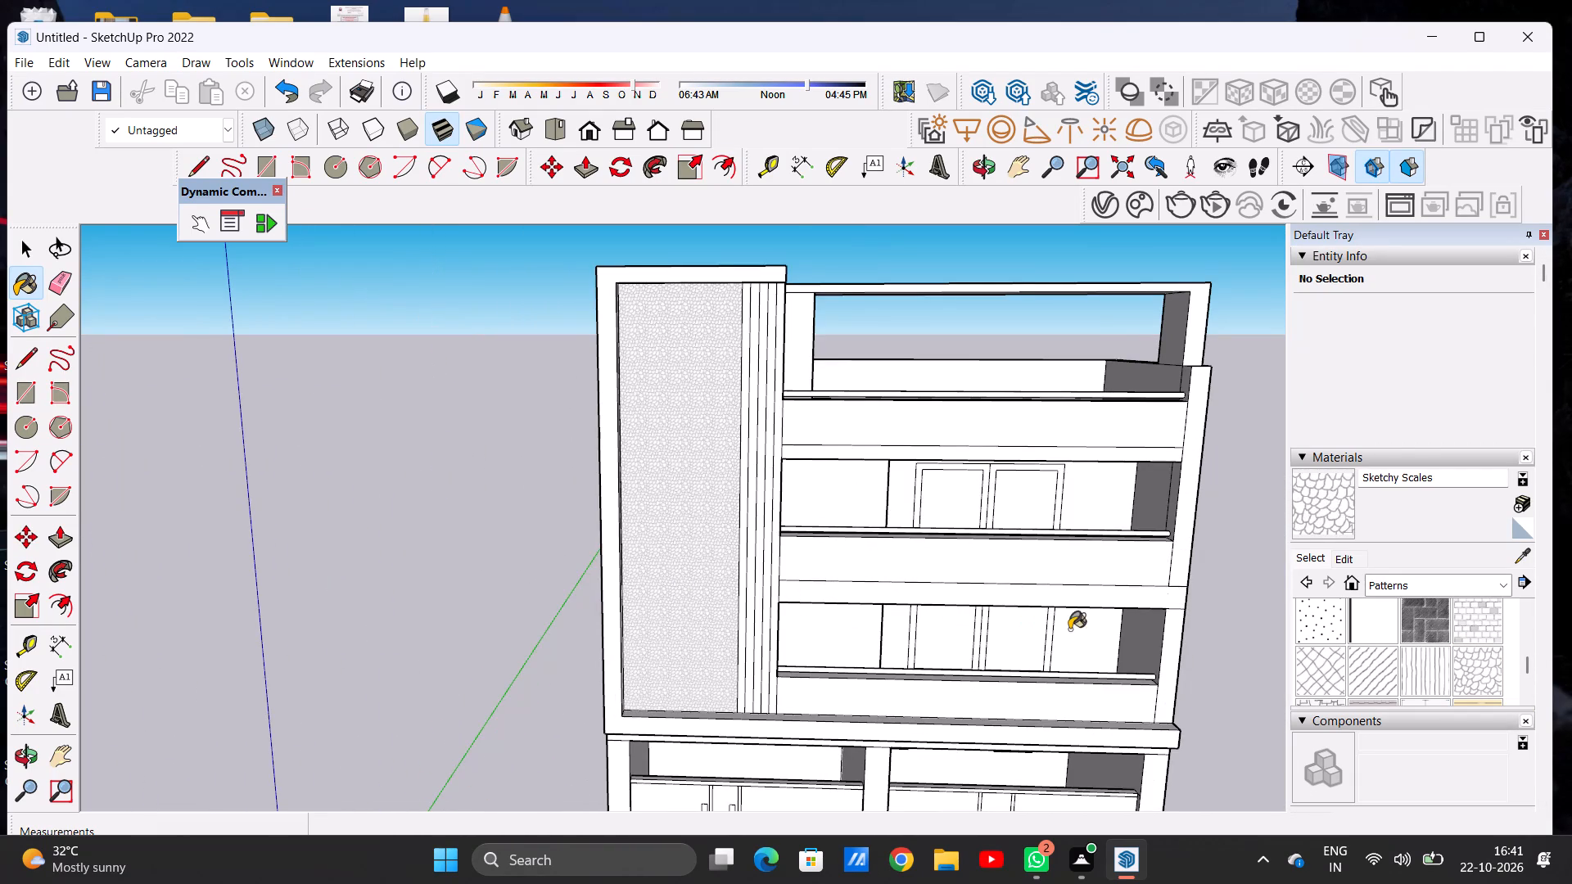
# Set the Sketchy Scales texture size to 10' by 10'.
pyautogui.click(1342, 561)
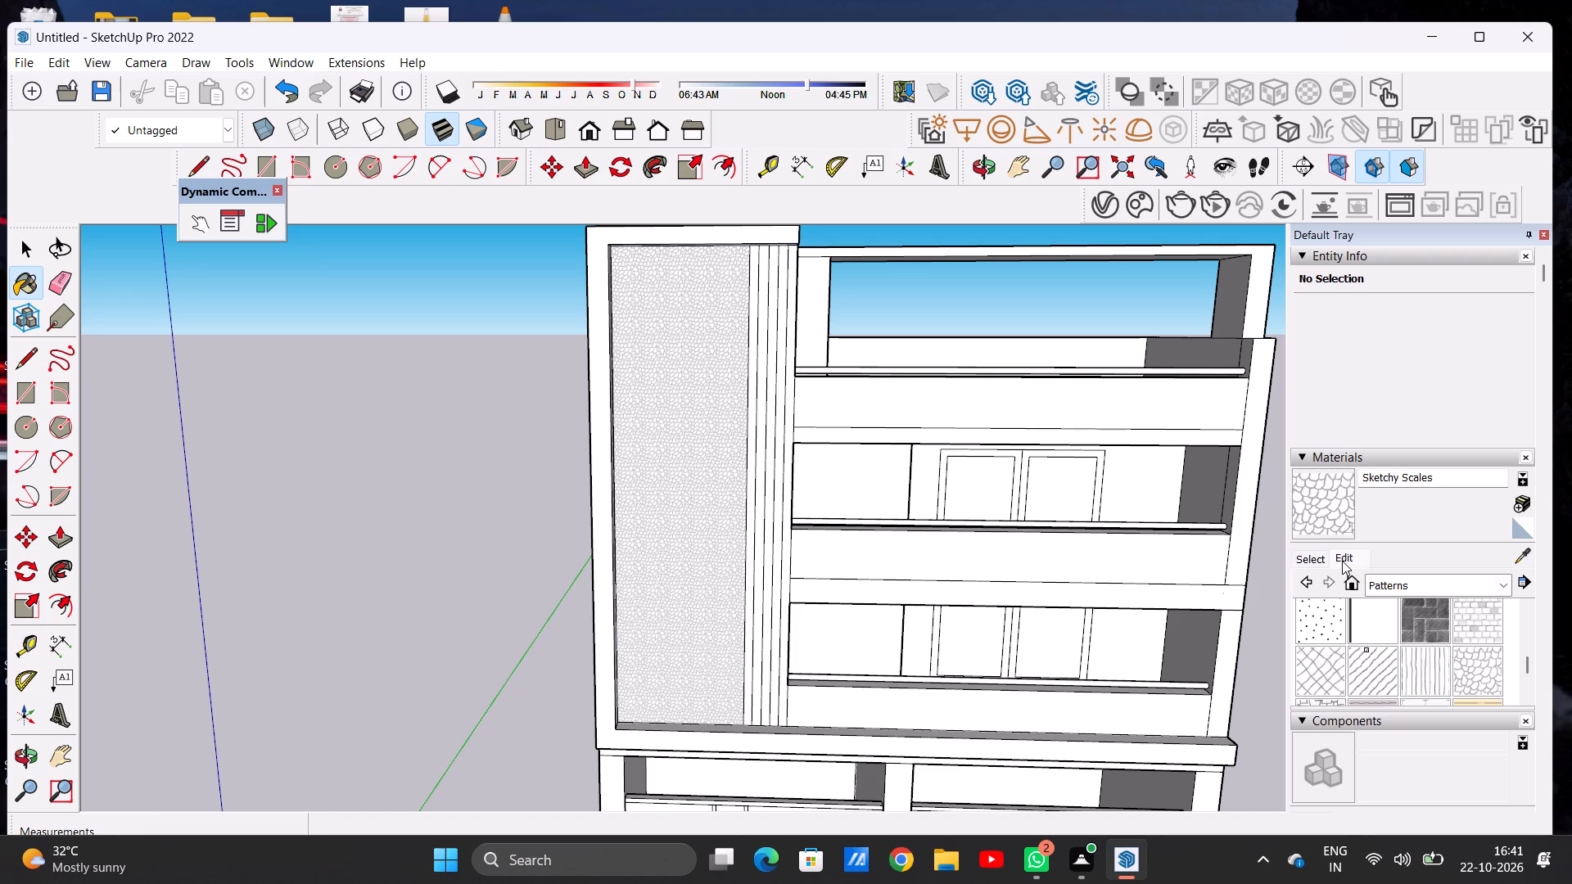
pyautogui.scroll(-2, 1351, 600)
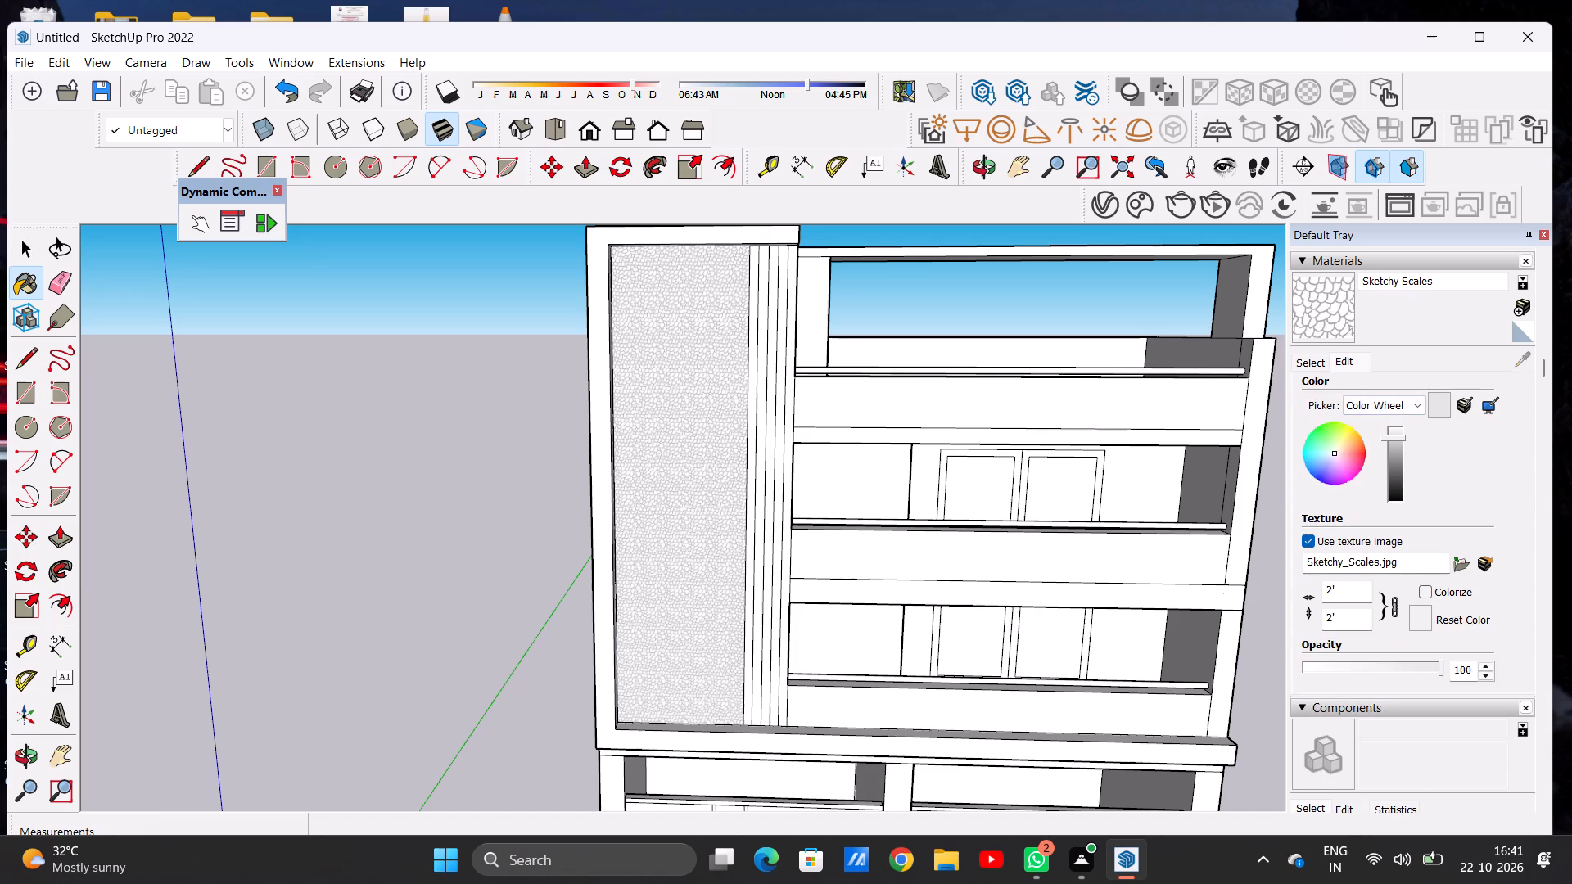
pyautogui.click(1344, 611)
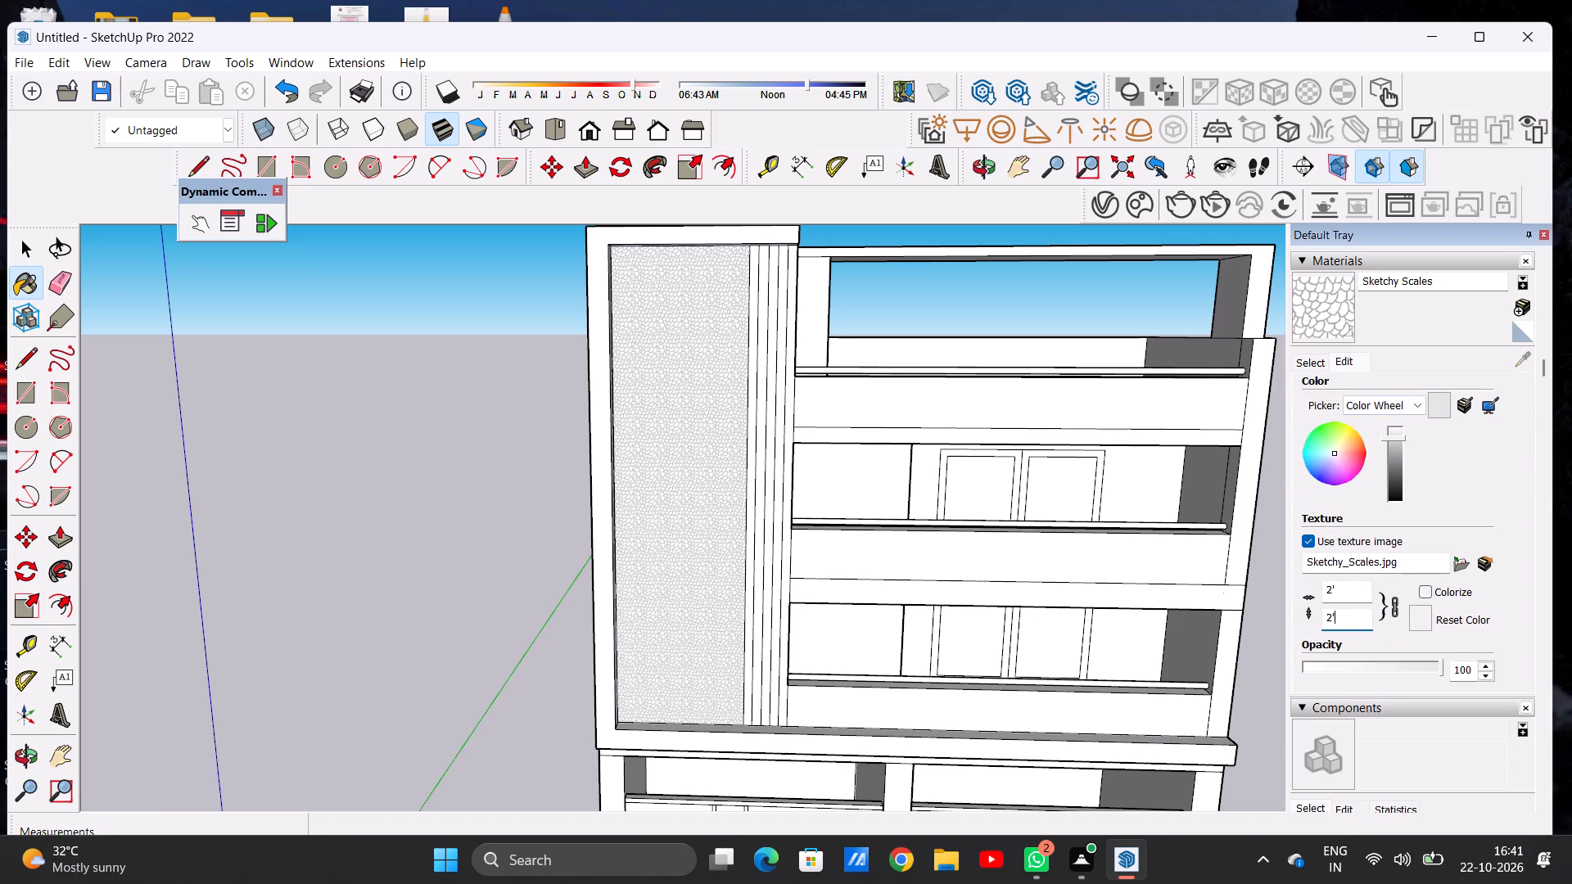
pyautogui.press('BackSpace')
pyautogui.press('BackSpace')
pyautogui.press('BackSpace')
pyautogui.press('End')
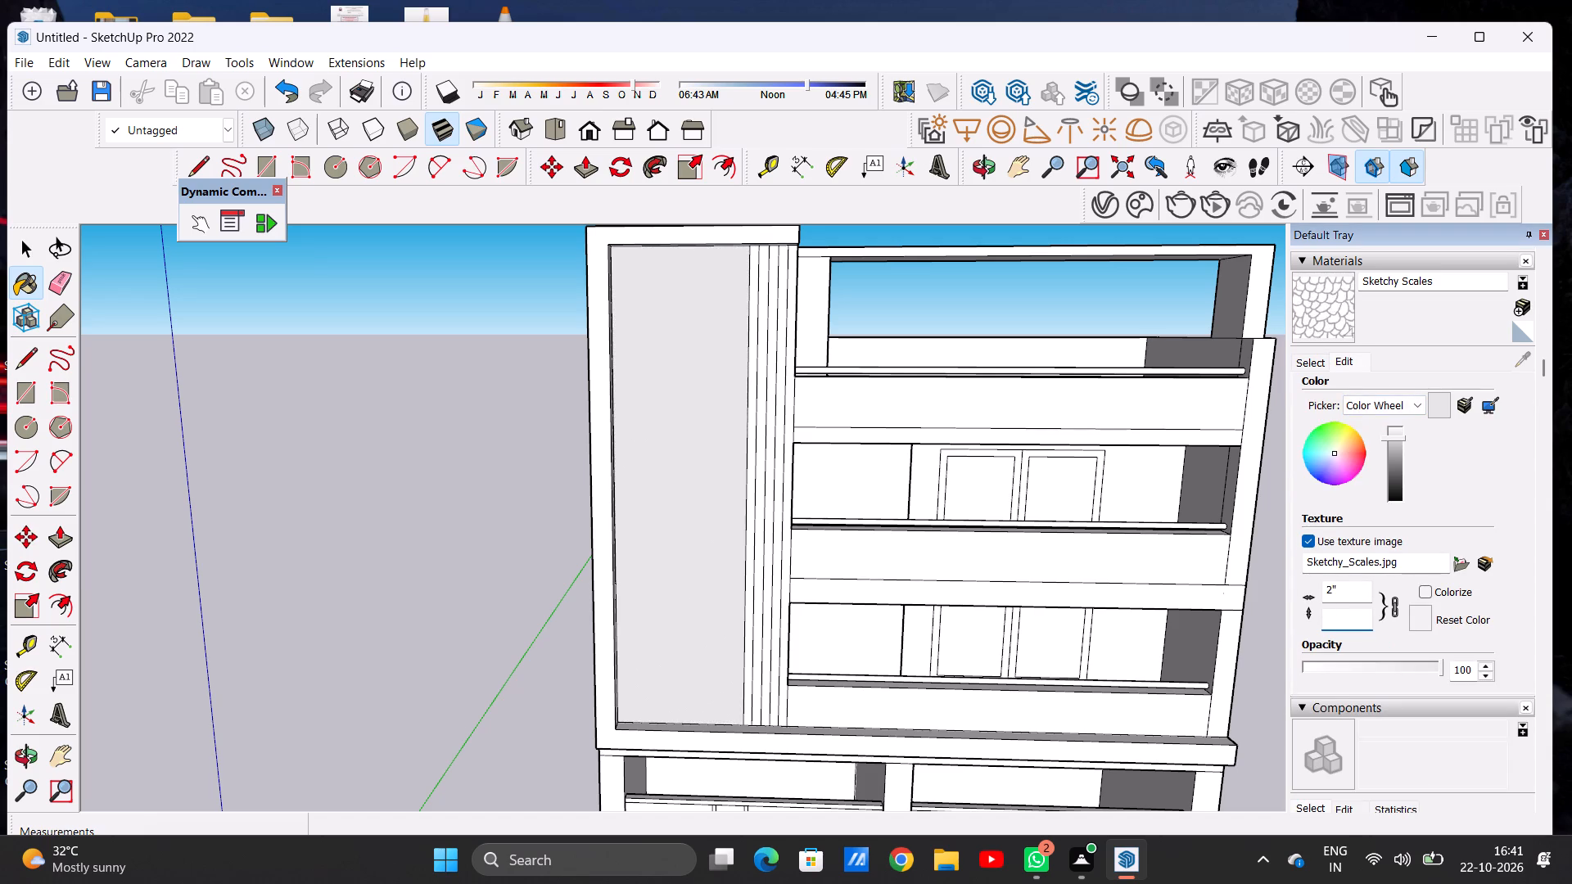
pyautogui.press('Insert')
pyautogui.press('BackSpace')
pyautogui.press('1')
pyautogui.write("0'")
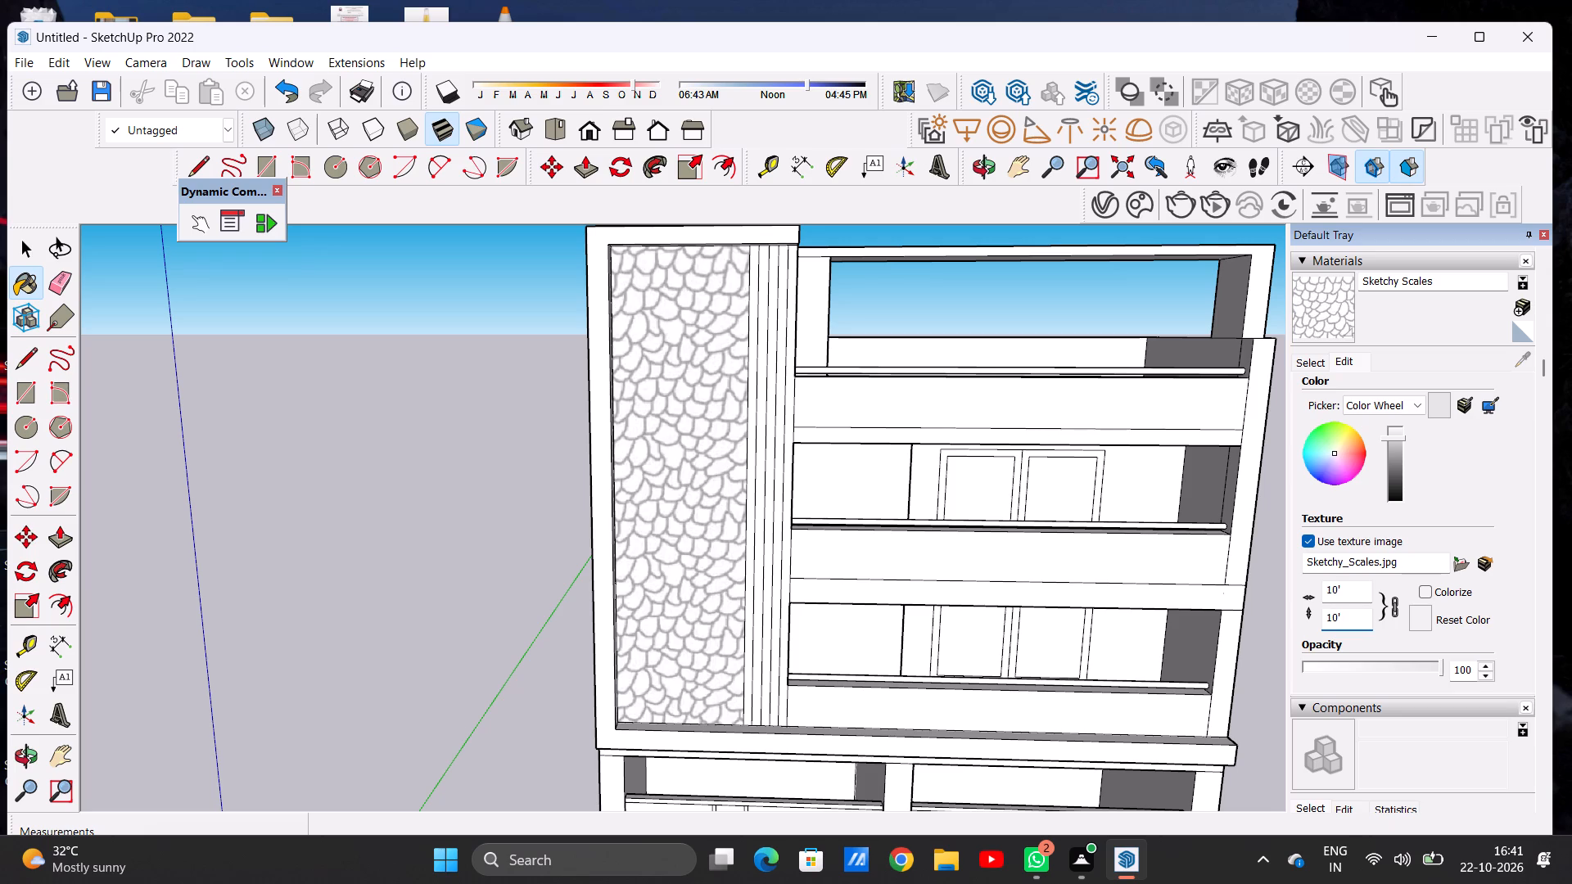
# Set the Sketchy Scales texture size to 5' by 5'.
pyautogui.press('BackSpace')
pyautogui.press('BackSpace')
pyautogui.press('BackSpace')
pyautogui.press('BackSpace')
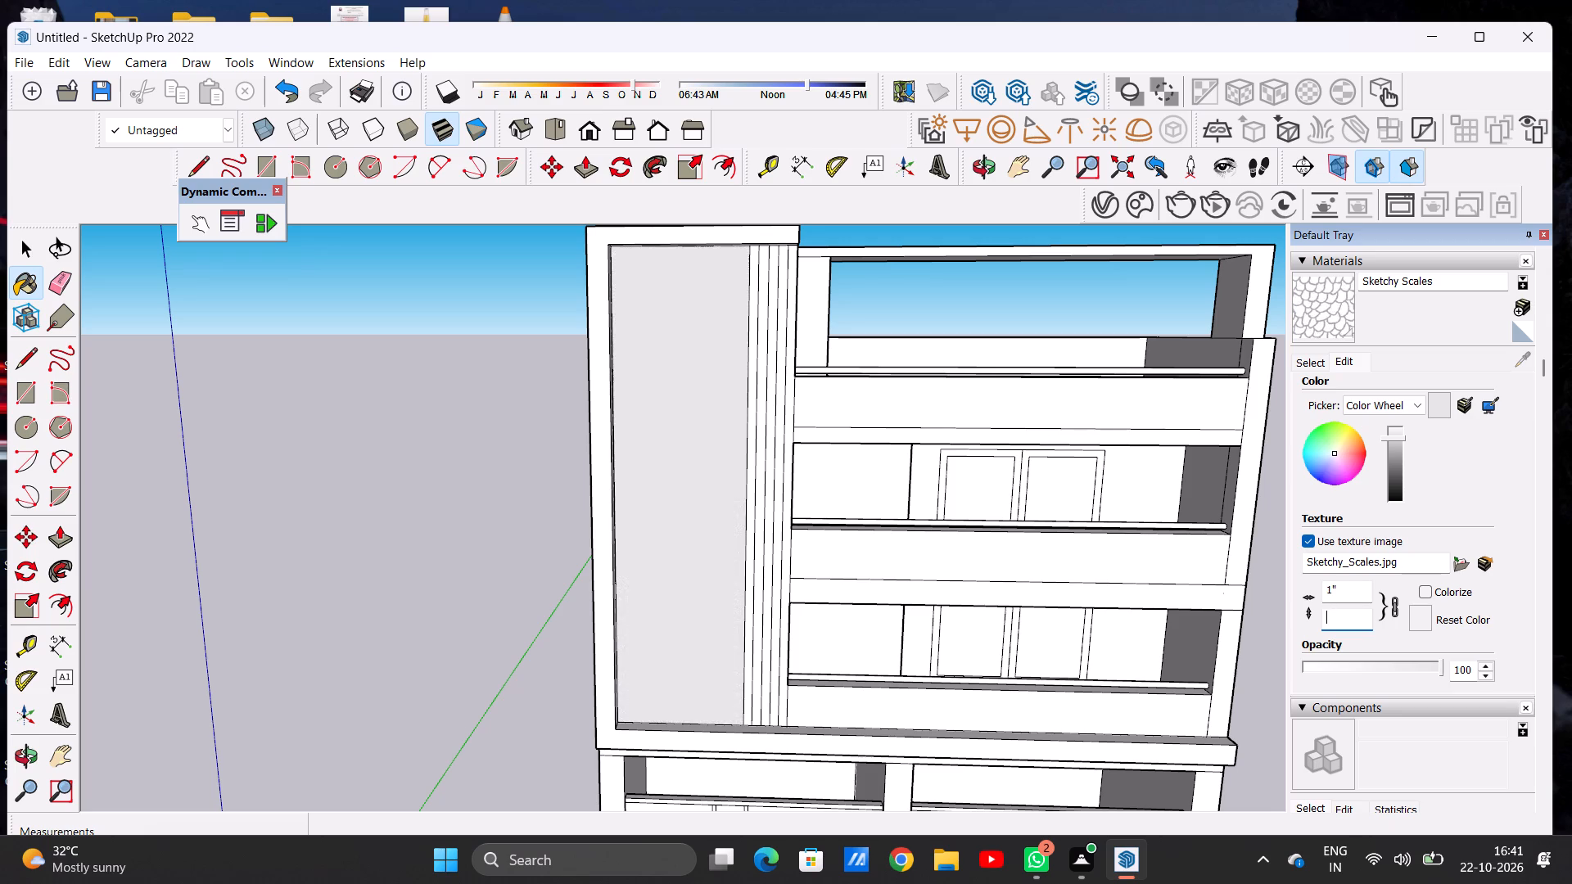
pyautogui.press('BackSpace')
pyautogui.press('5')
pyautogui.press("'")
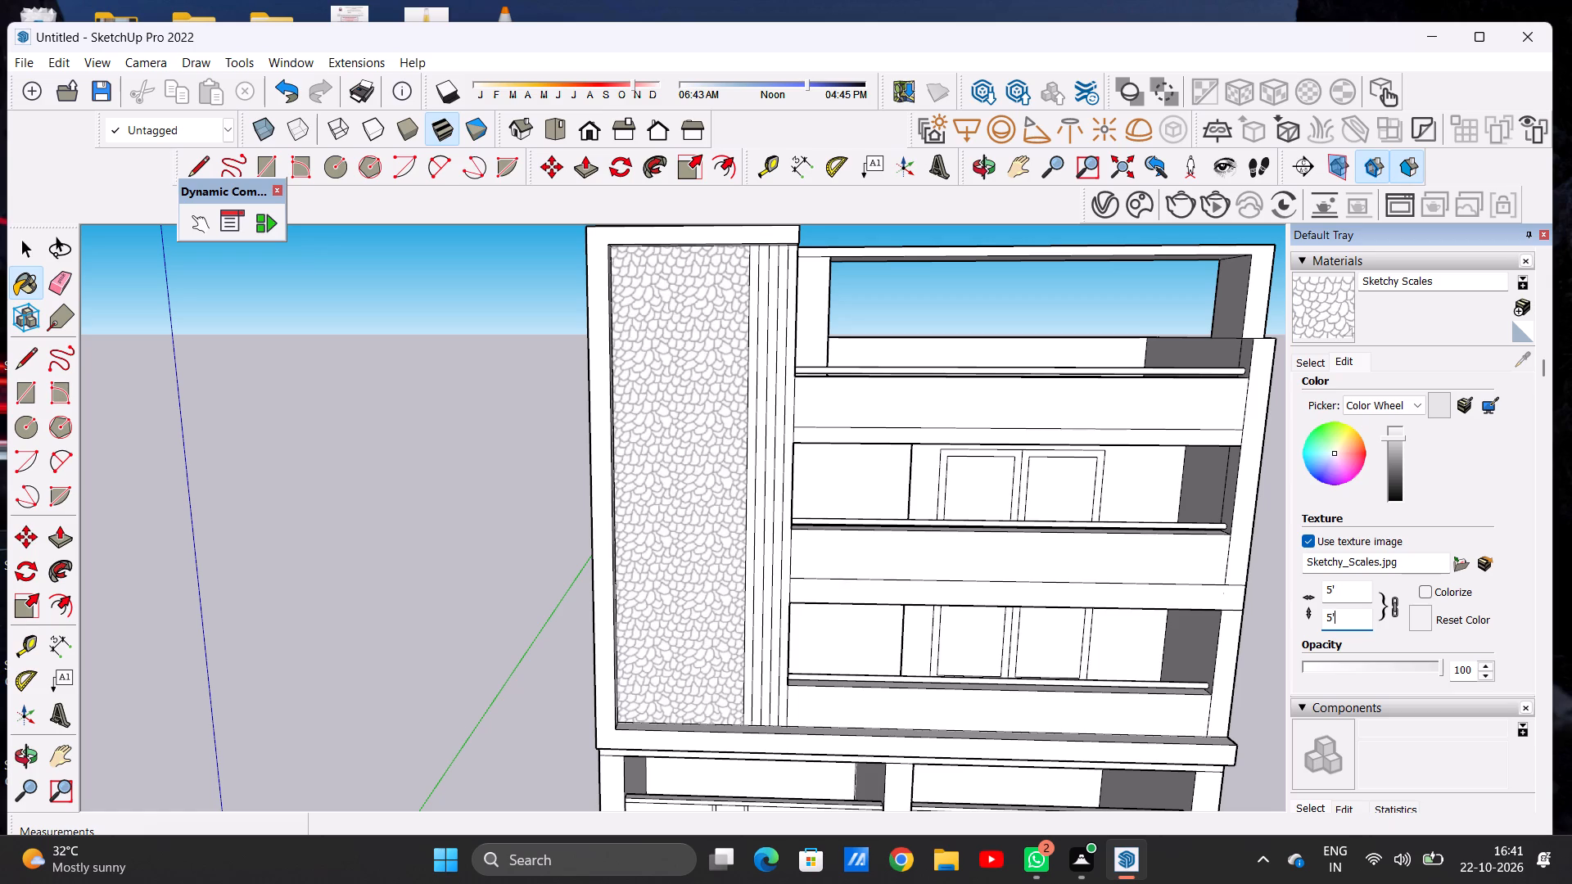
# Examine the resized Sketchy Scales texture on the tall recessed panel from close up and against the whole facade.
pyautogui.press('Return')
pyautogui.press('space')
pyautogui.scroll(-16, 675, 569)
pyautogui.scroll(11, 692, 560)
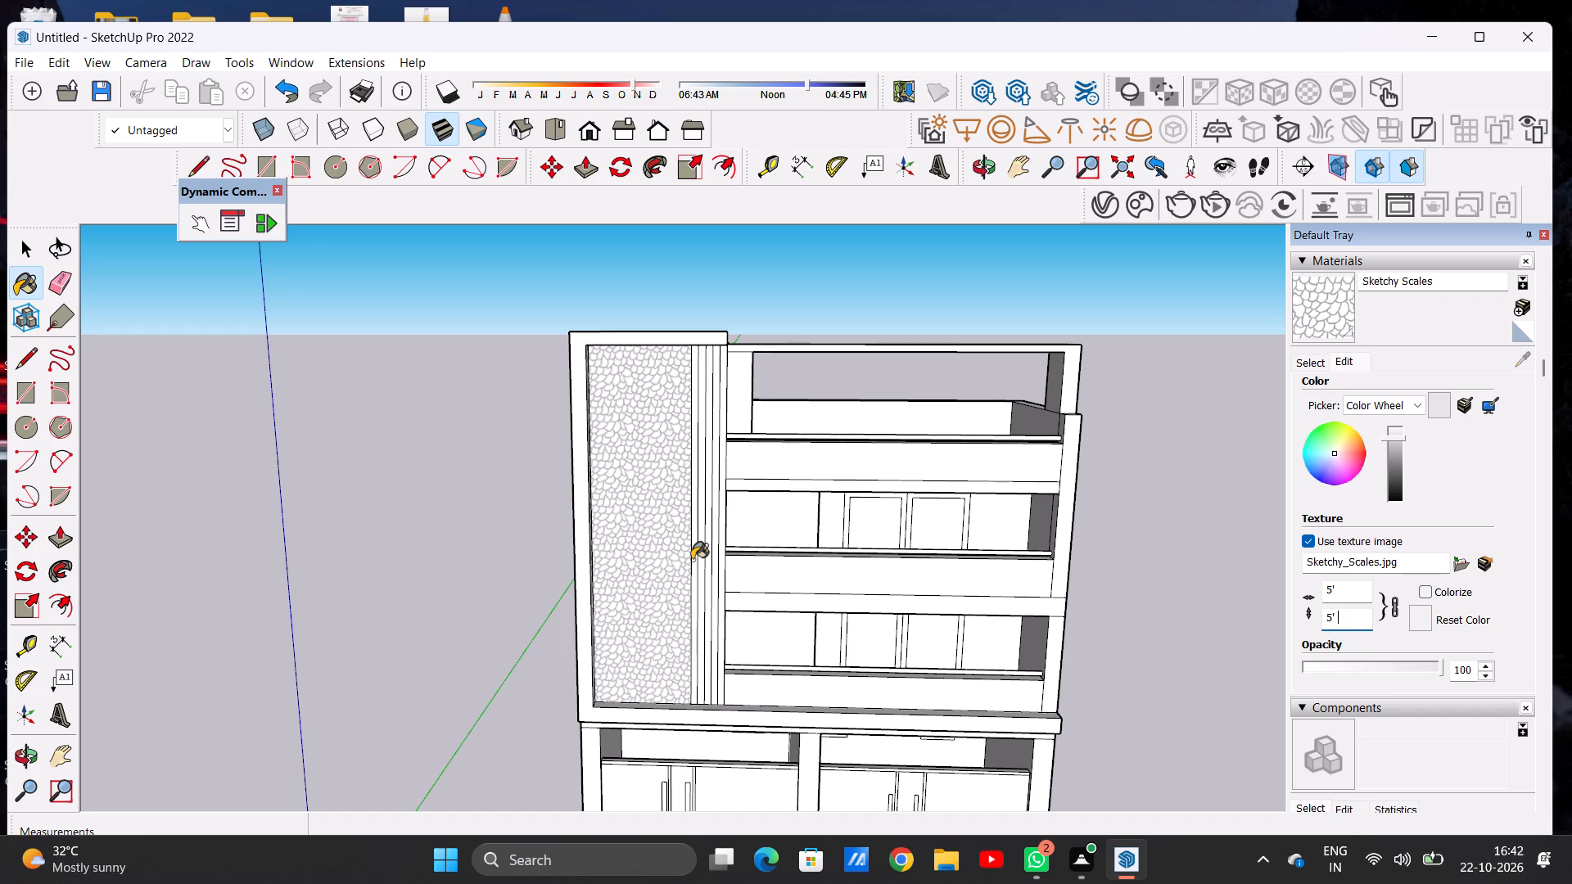
pyautogui.scroll(-7, 692, 560)
pyautogui.scroll(13, 669, 556)
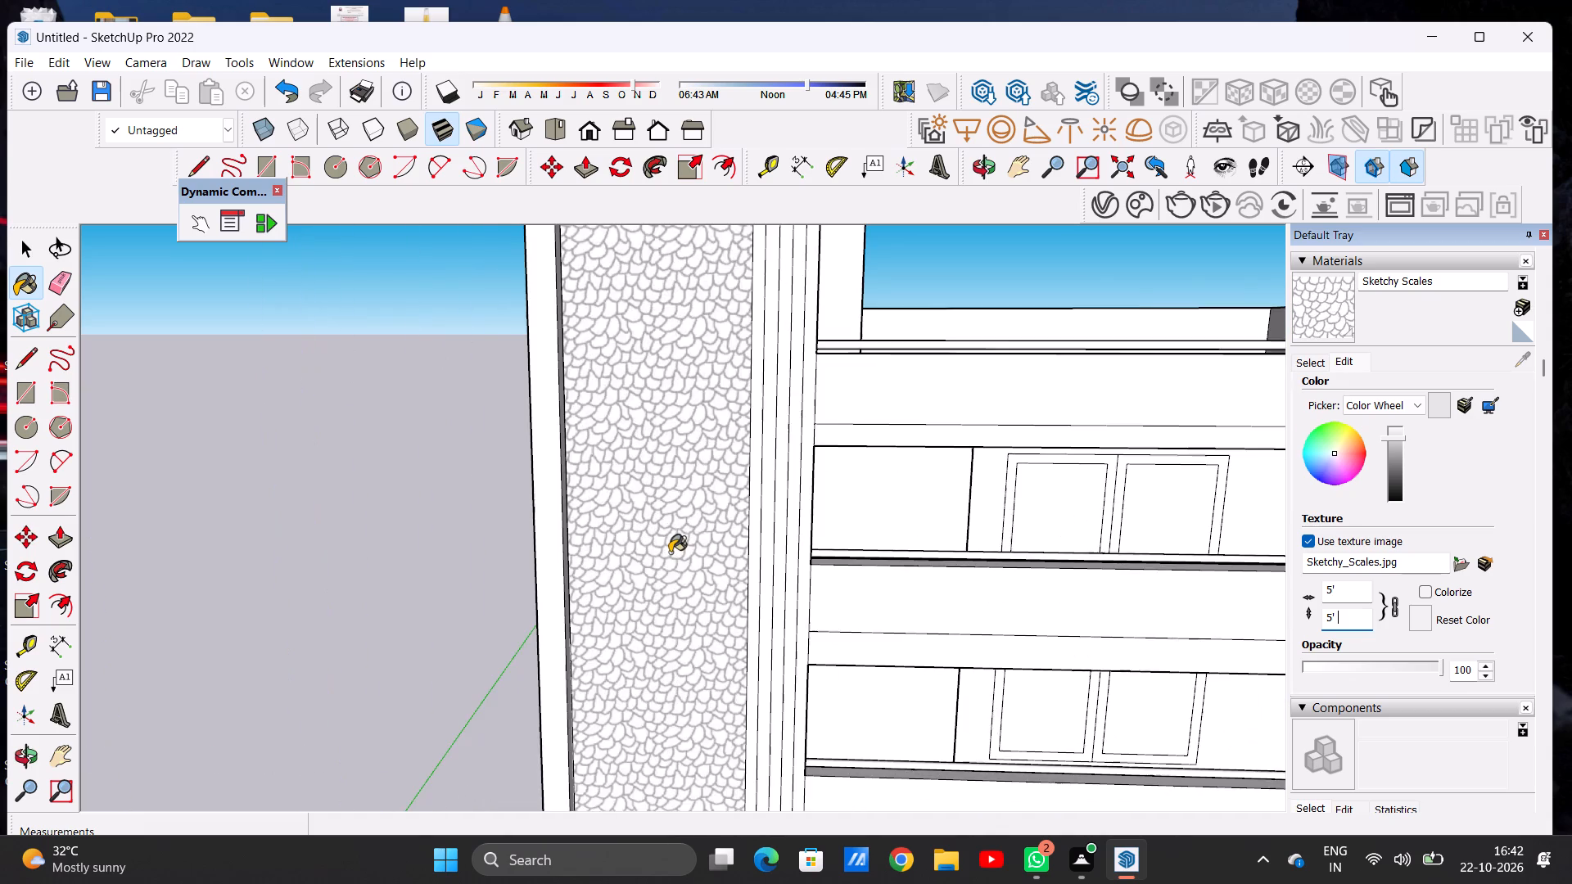
pyautogui.press('space')
pyautogui.scroll(-6, 670, 552)
pyautogui.scroll(1, 673, 571)
pyautogui.scroll(-2, 673, 571)
pyautogui.scroll(11, 684, 512)
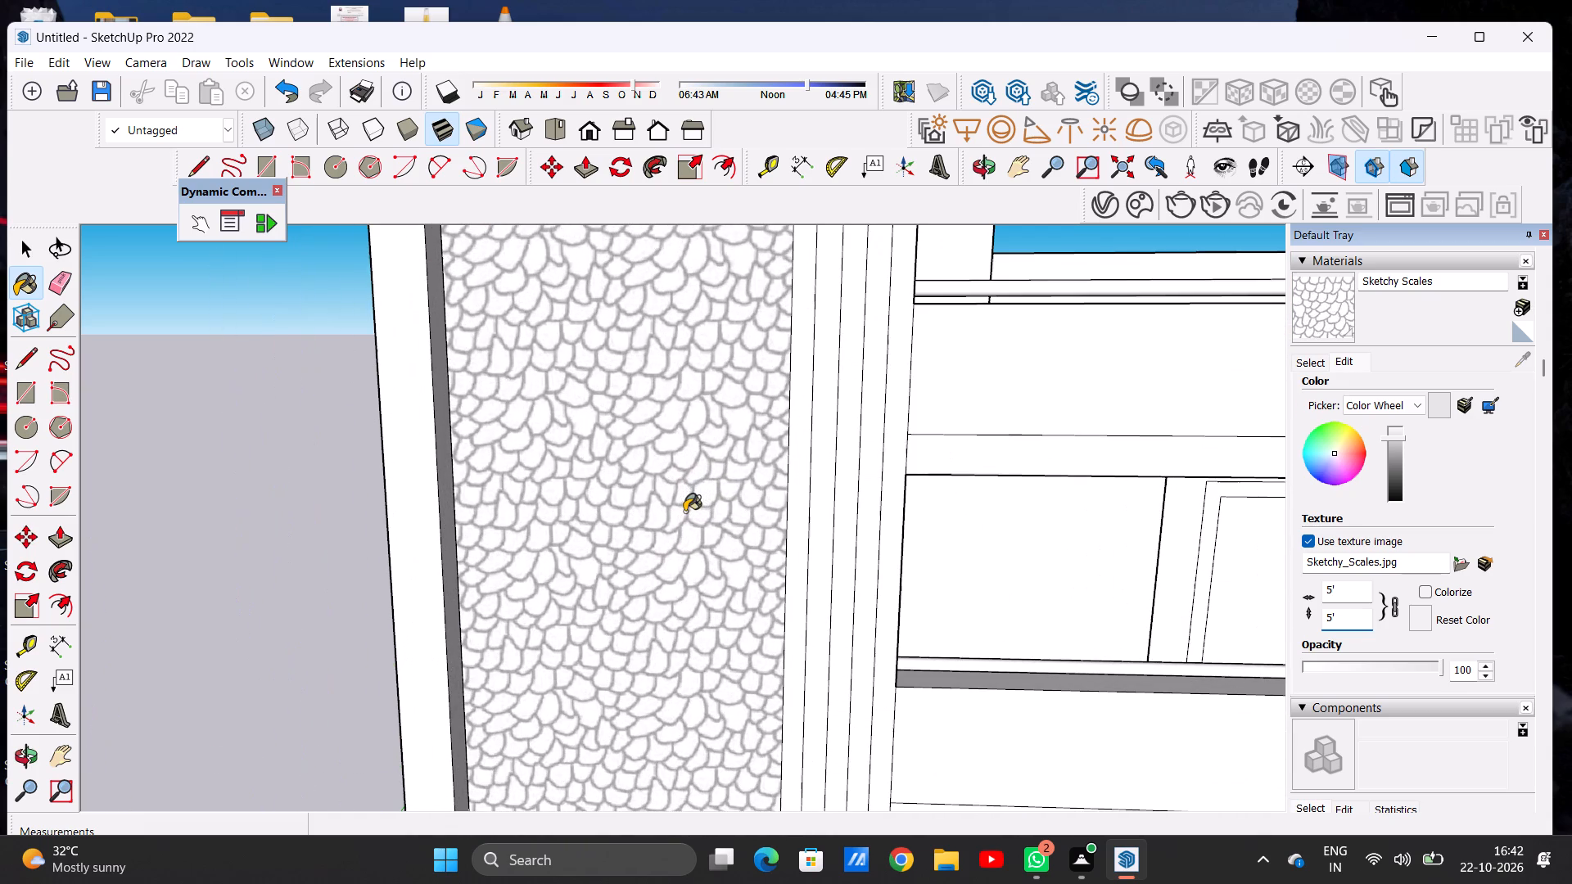
pyautogui.click(660, 499)
pyautogui.scroll(-9, 591, 509)
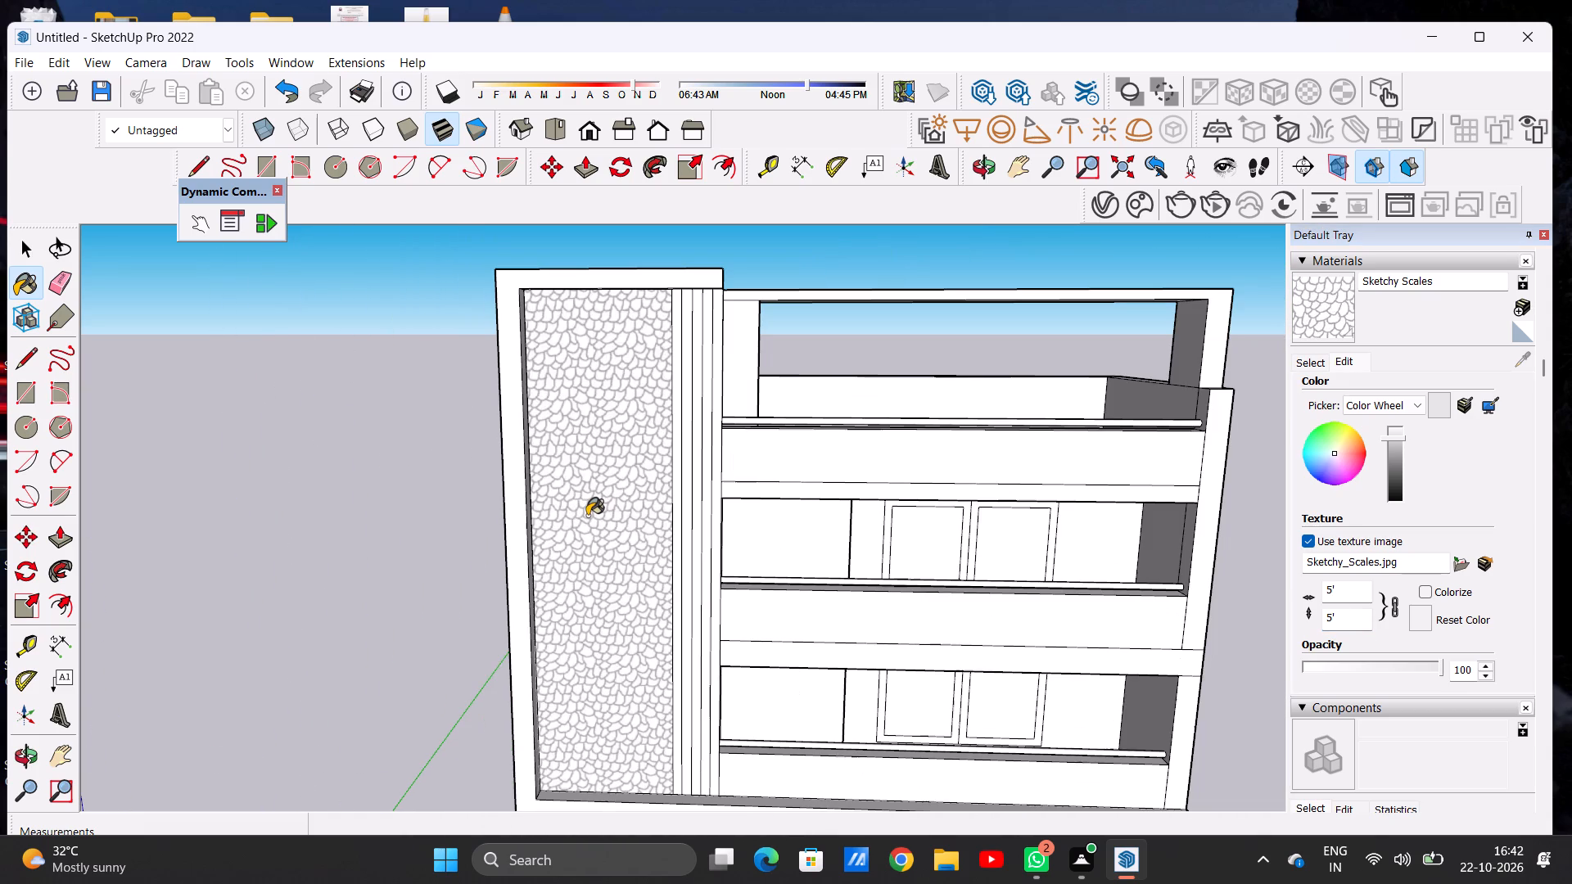
pyautogui.scroll(-1, 587, 516)
pyautogui.scroll(1, 587, 516)
pyautogui.scroll(-1, 587, 516)
pyautogui.scroll(1, 587, 516)
pyautogui.scroll(-7, 587, 516)
pyautogui.click(1031, 566)
pyautogui.press('space')
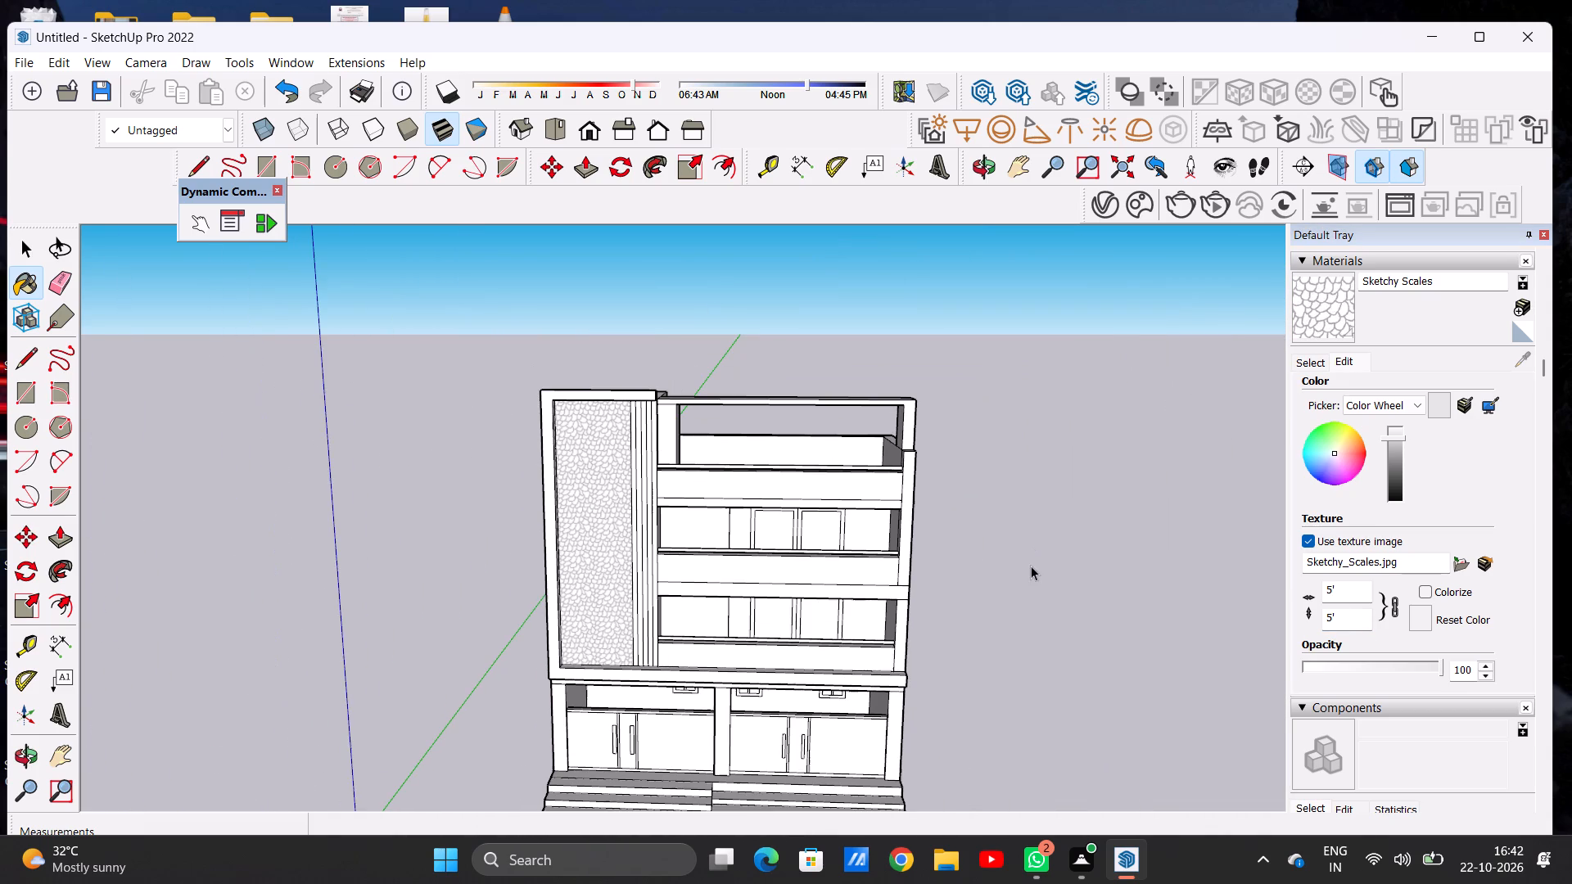
pyautogui.scroll(14, 610, 557)
pyautogui.scroll(-8, 553, 568)
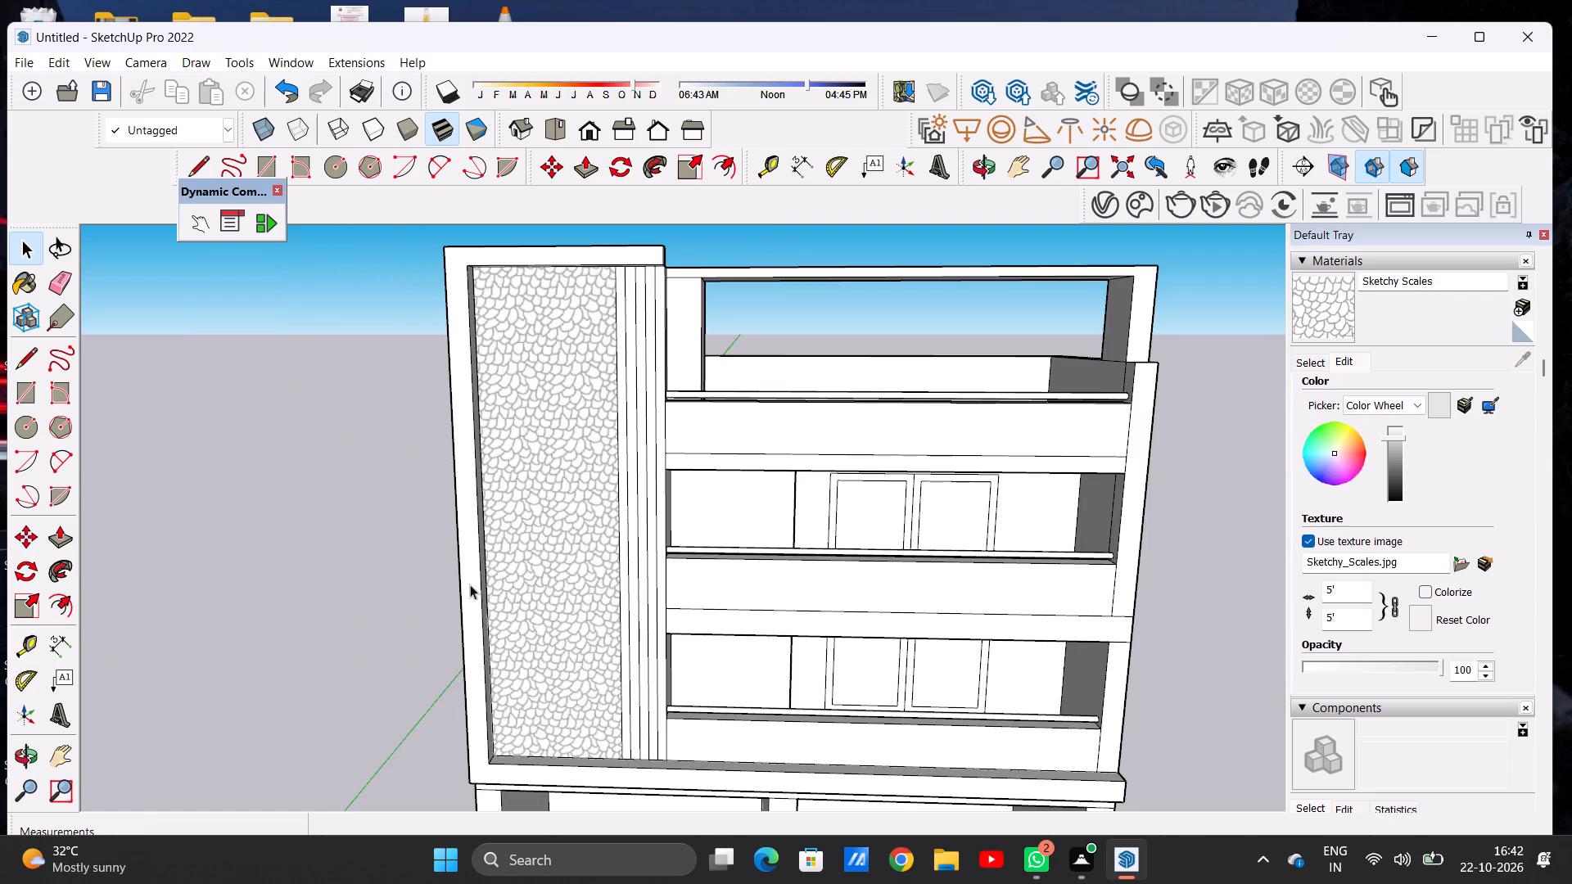
pyautogui.moveTo(468, 586); pyautogui.dragTo(519, 608, button='middle')
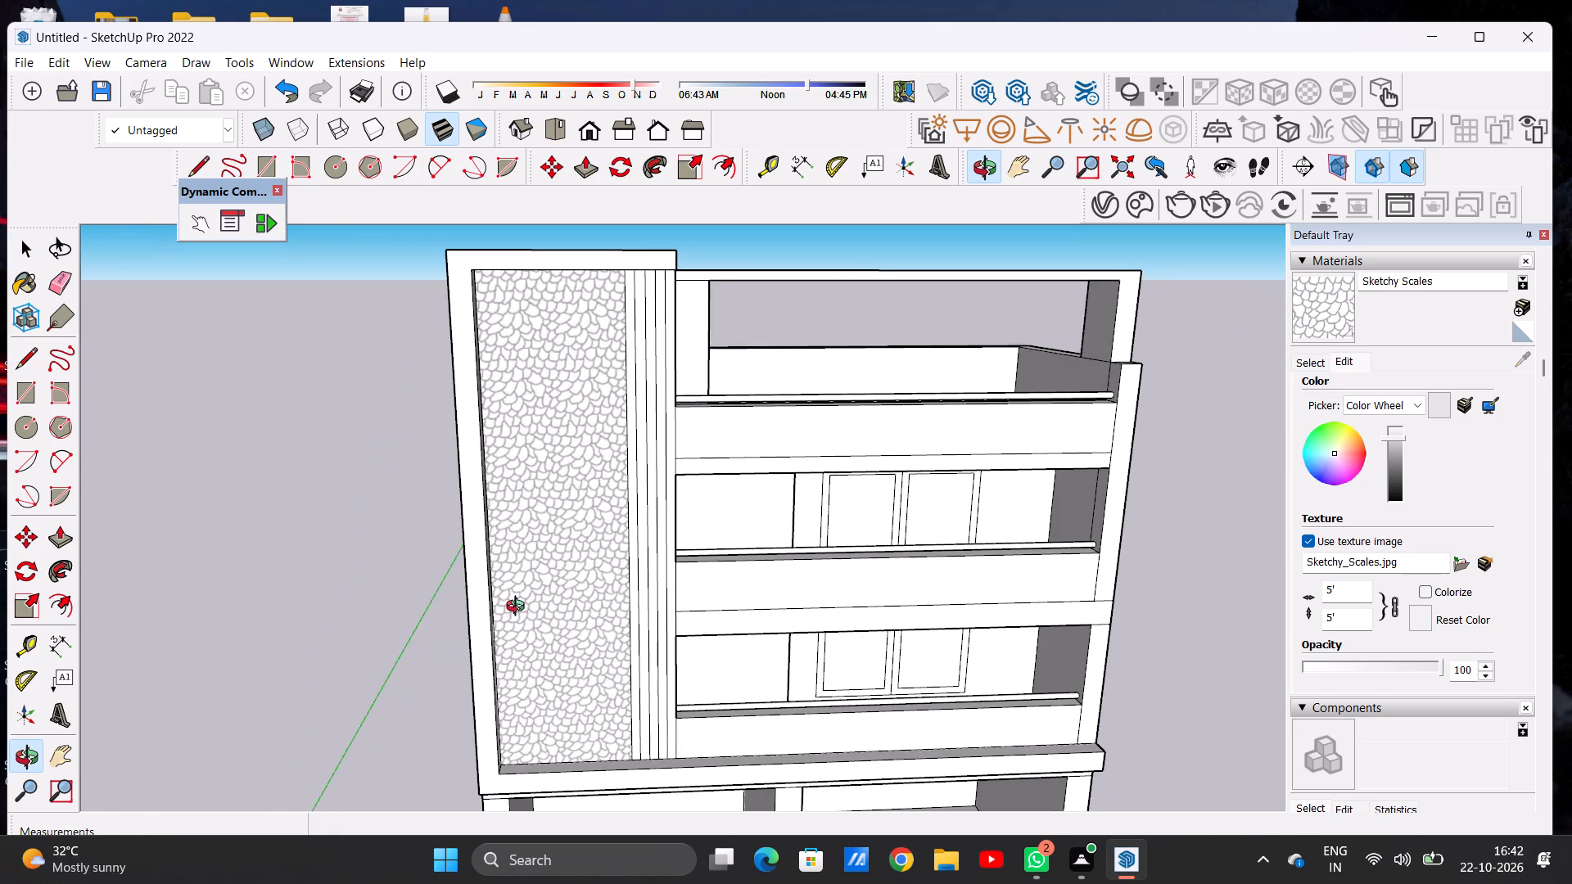
pyautogui.moveTo(519, 608); pyautogui.dragTo(519, 607, button='middle')
pyautogui.moveTo(519, 607); pyautogui.dragTo(482, 580, button='middle')
pyautogui.scroll(-8, 532, 576)
pyautogui.scroll(6, 557, 581)
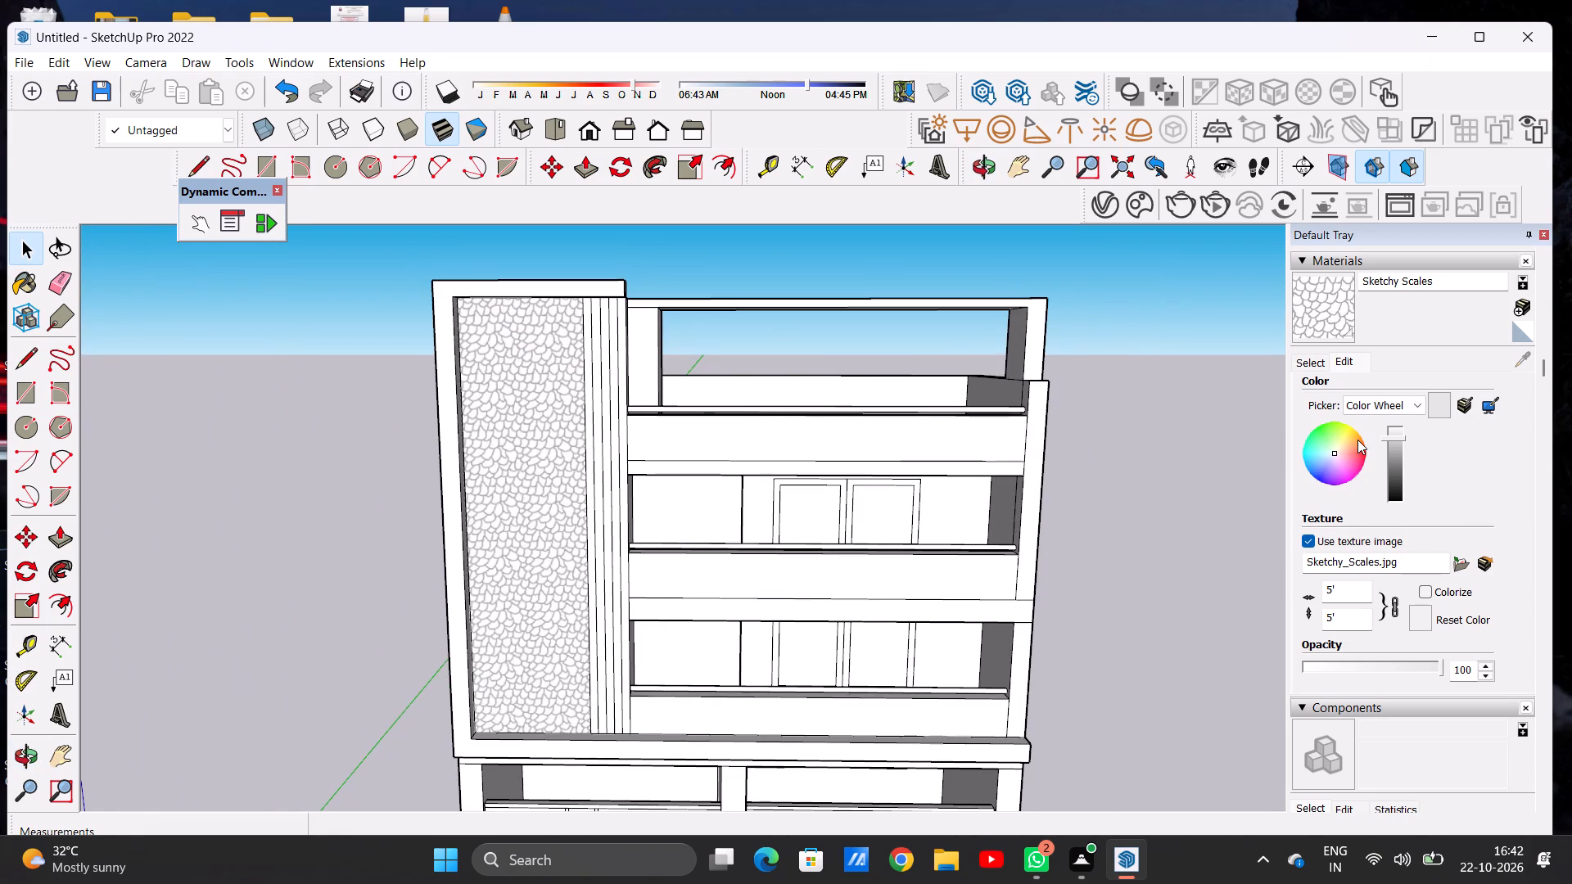
# Tint the Sketchy Scales material a warm golden-orange using the colour wheel, comparing orange and yellow hues on the panel.
pyautogui.scroll(4, 1357, 440)
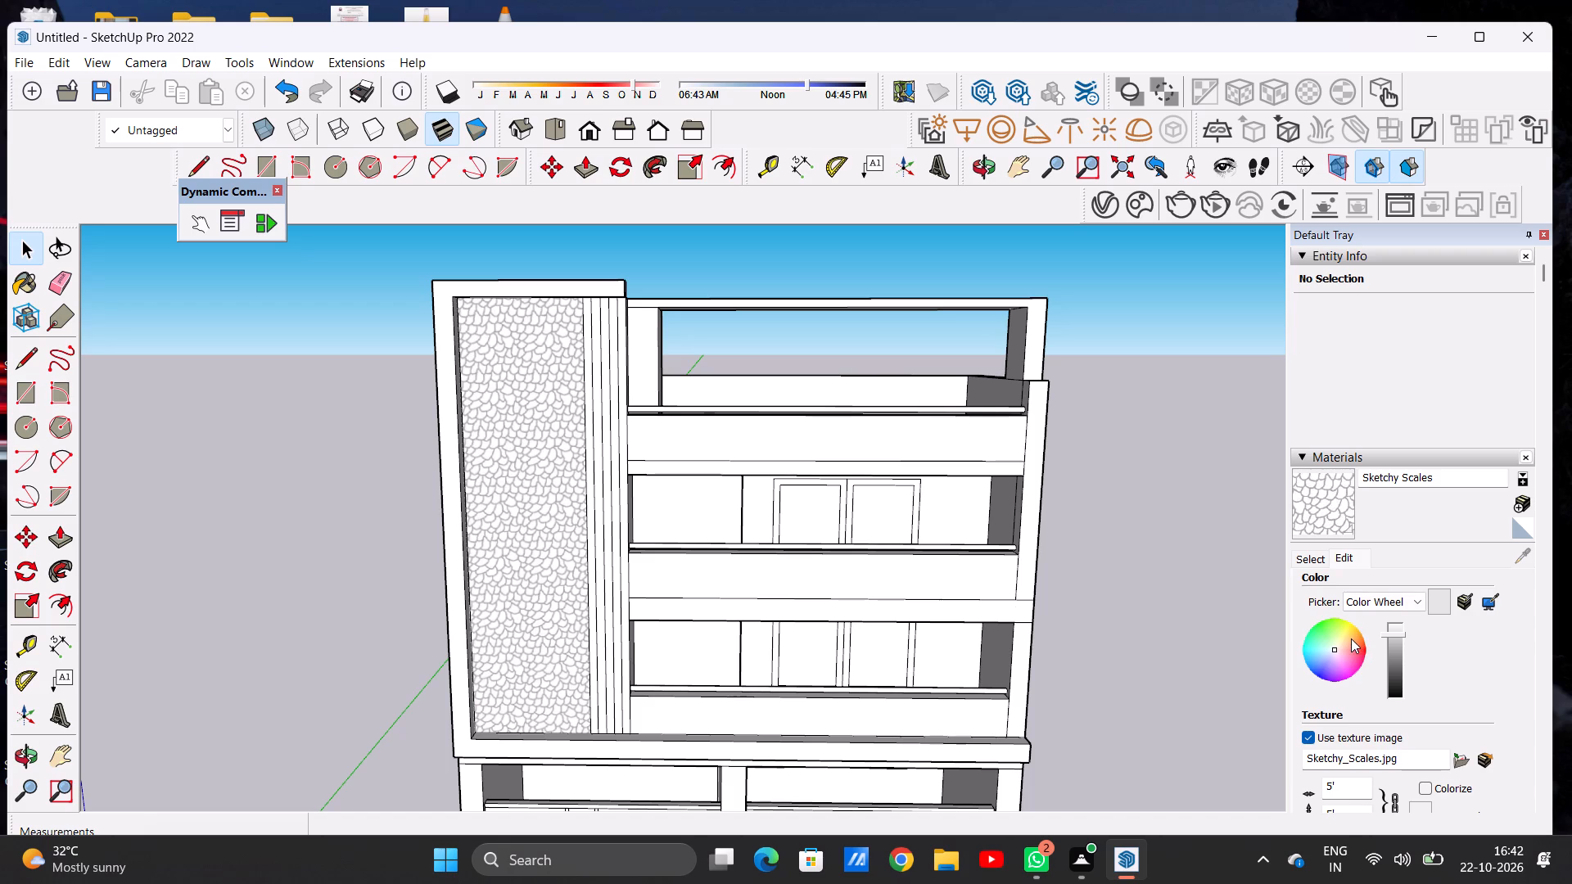
pyautogui.click(1351, 638)
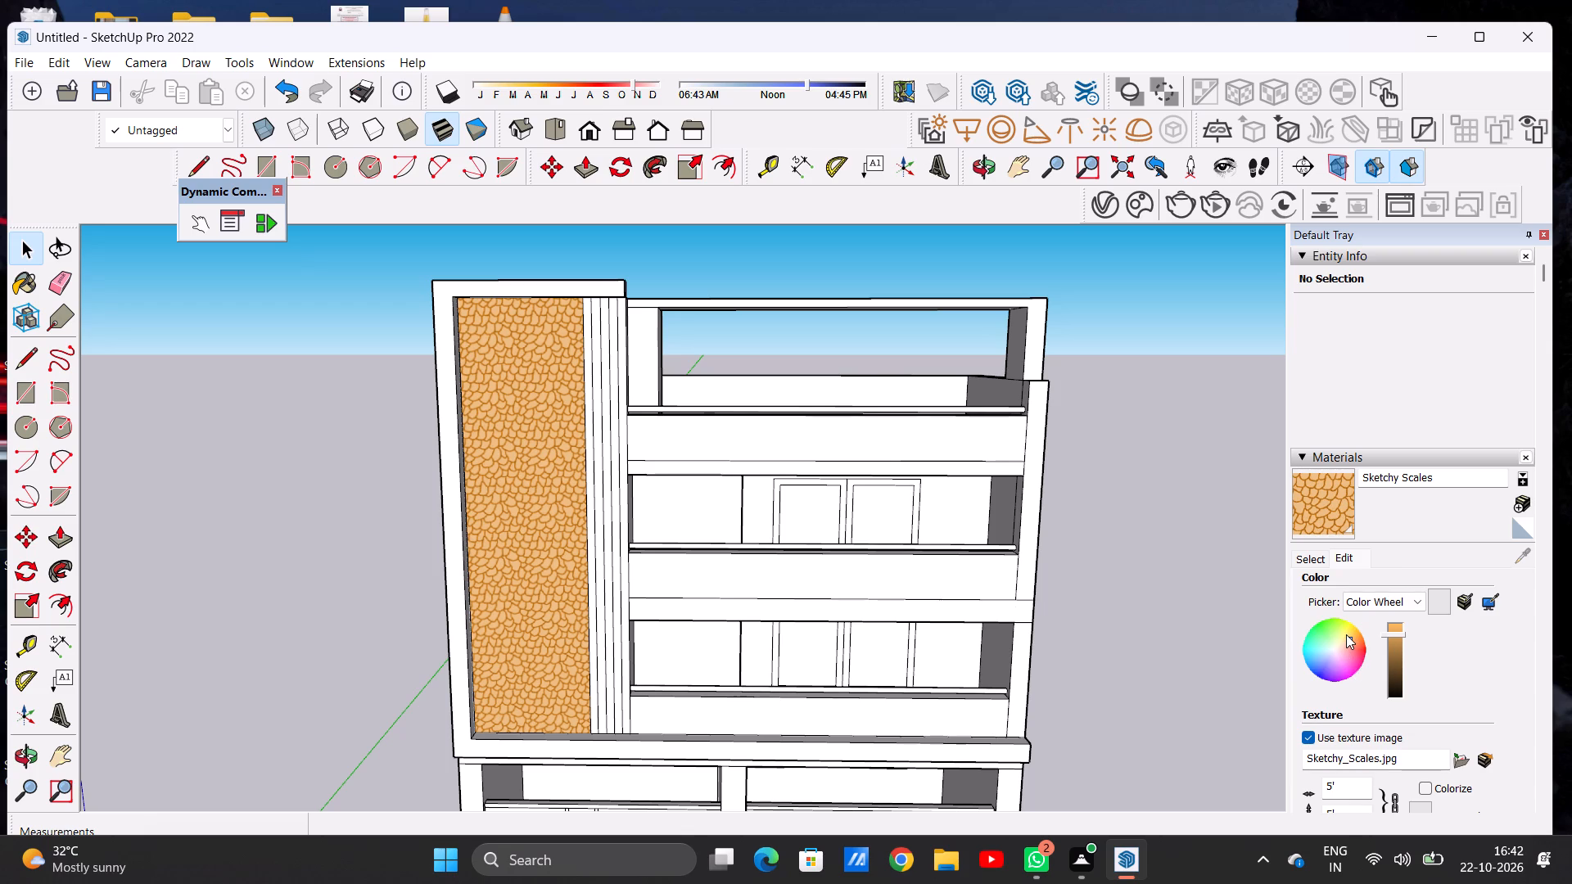
pyautogui.click(1346, 634)
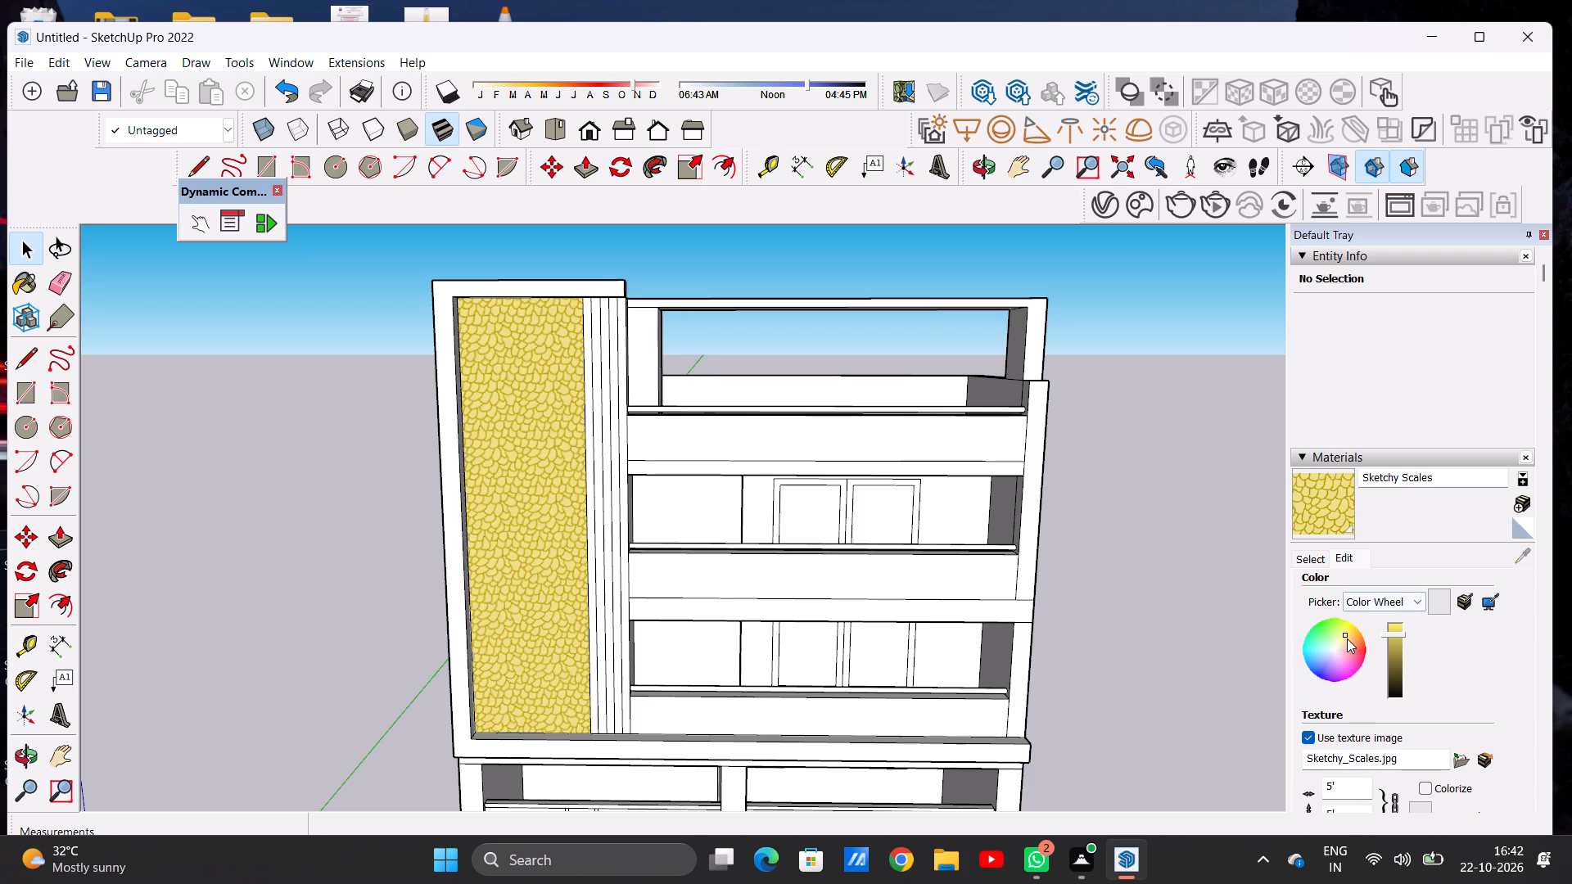
pyautogui.click(1347, 638)
# Adjust the brightness of the Sketchy Scales colour, trying darker browns before settling on a slightly darkened golden tan.
pyautogui.click(1394, 650)
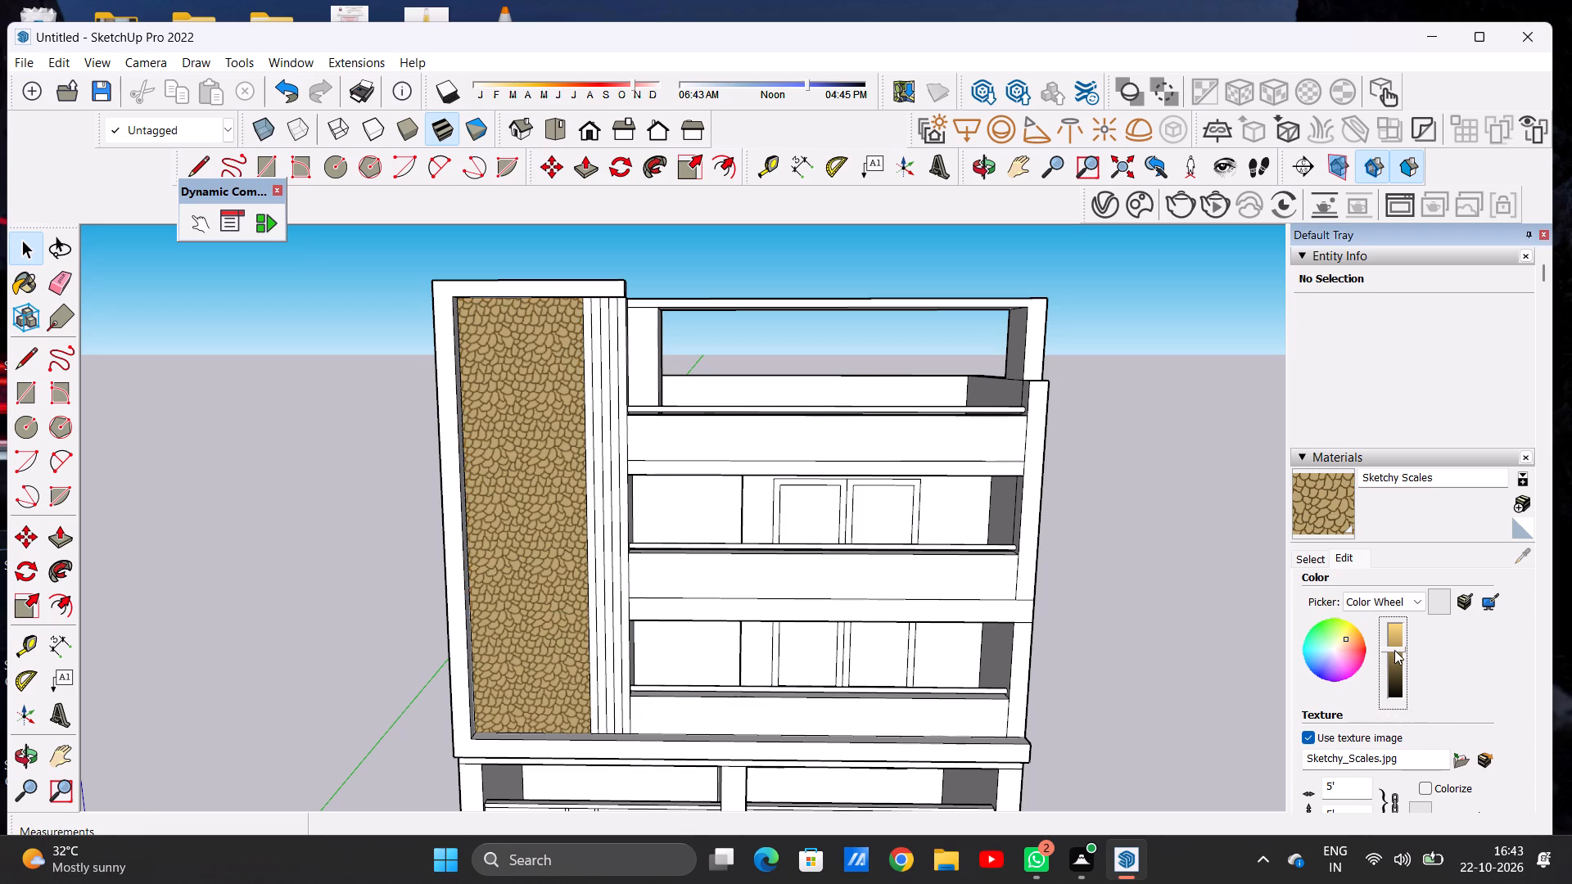
pyautogui.click(1394, 656)
pyautogui.click(1394, 665)
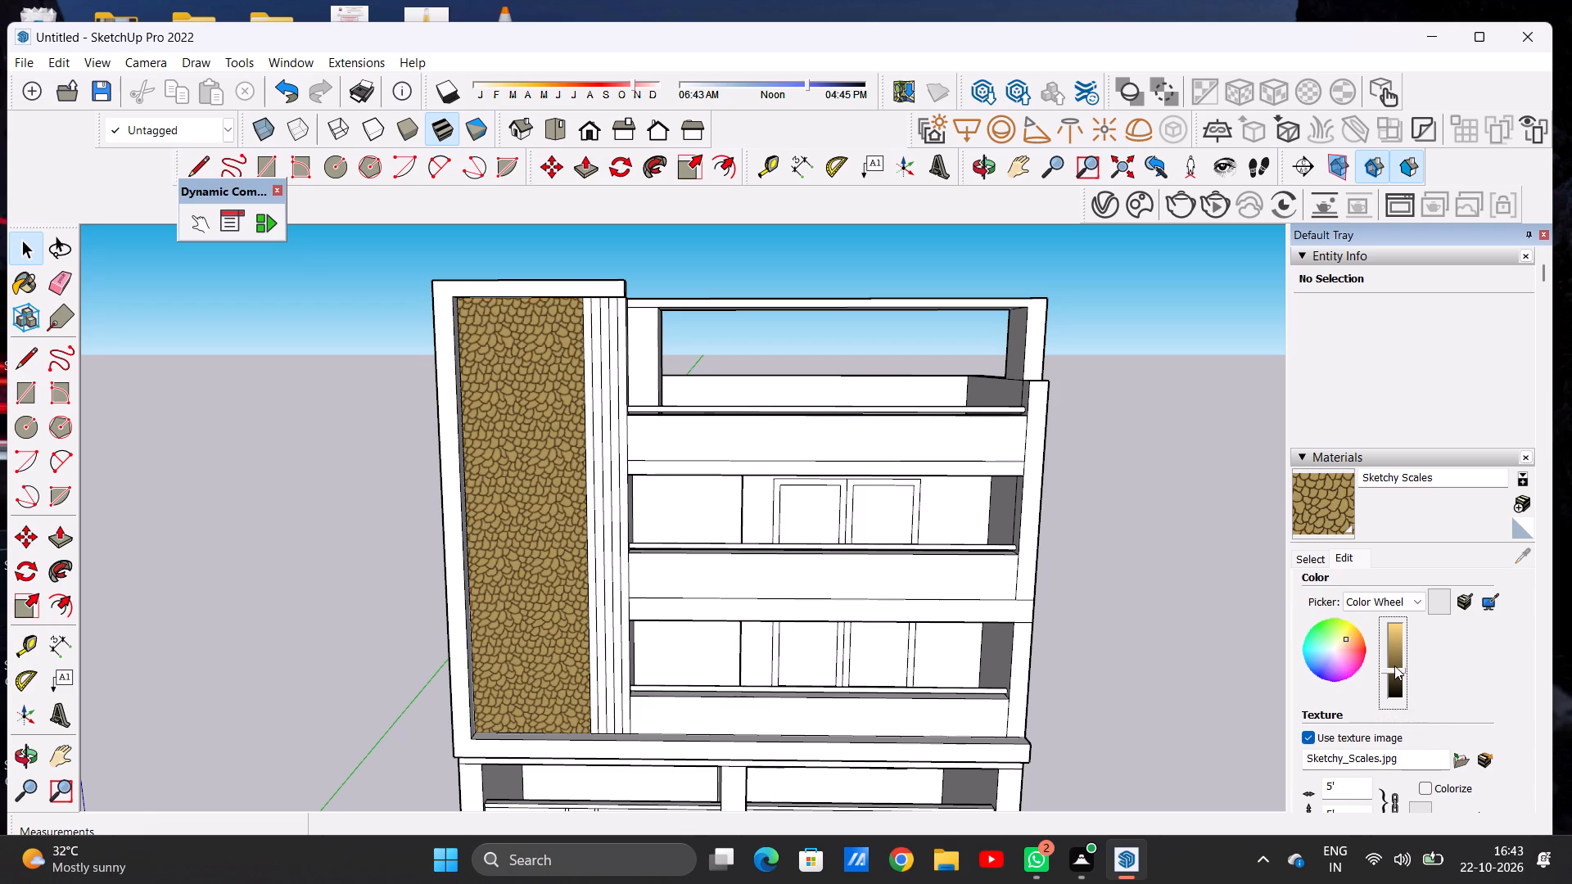
pyautogui.click(1398, 681)
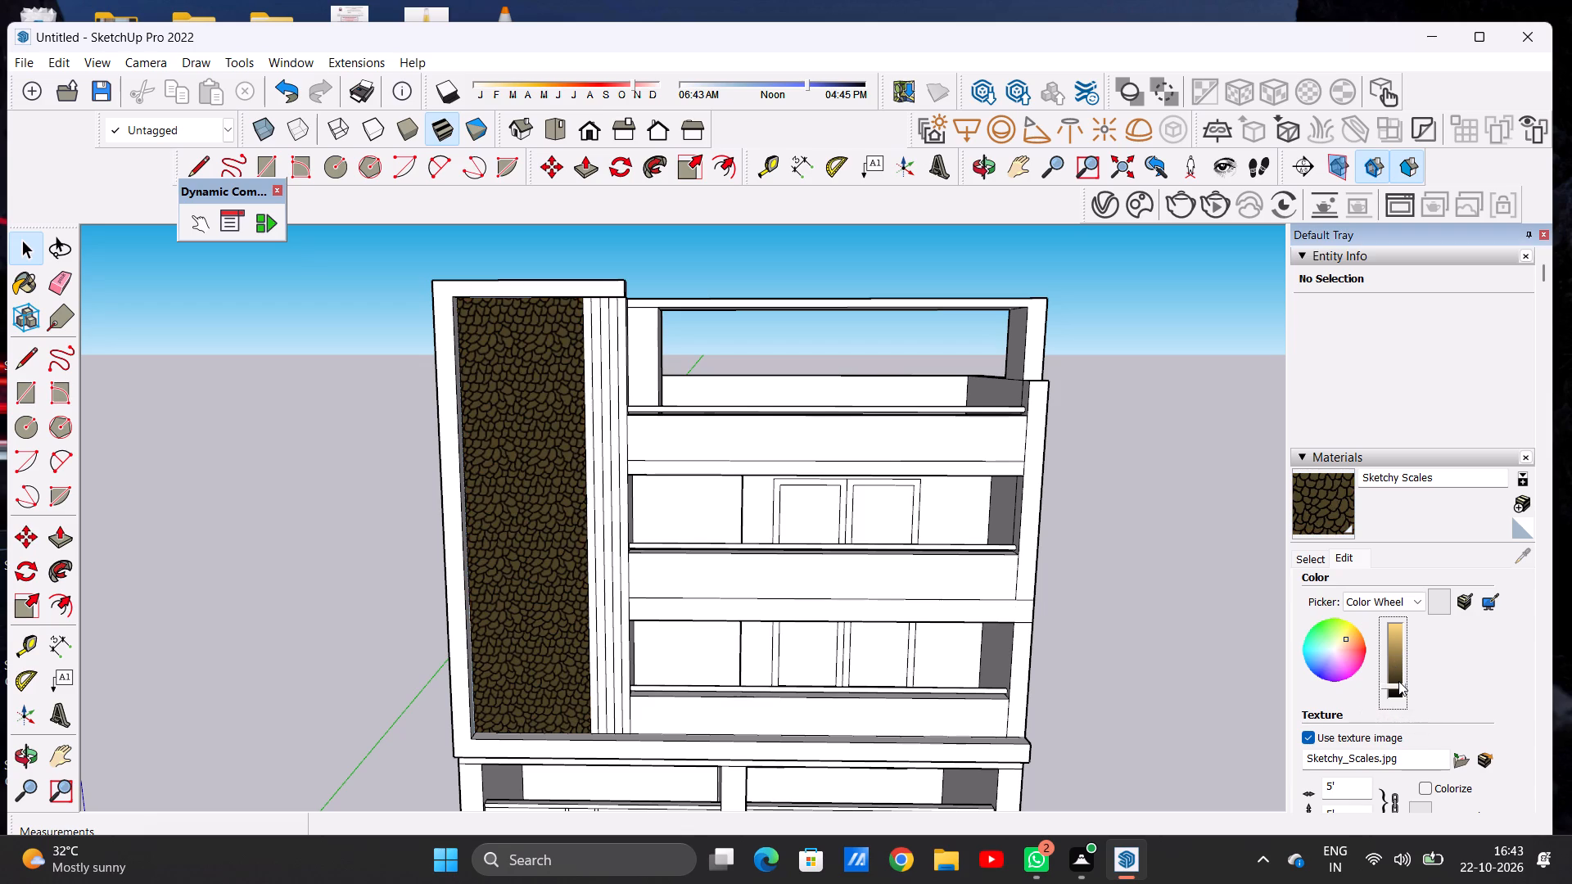
pyautogui.click(1398, 670)
pyautogui.click(1395, 657)
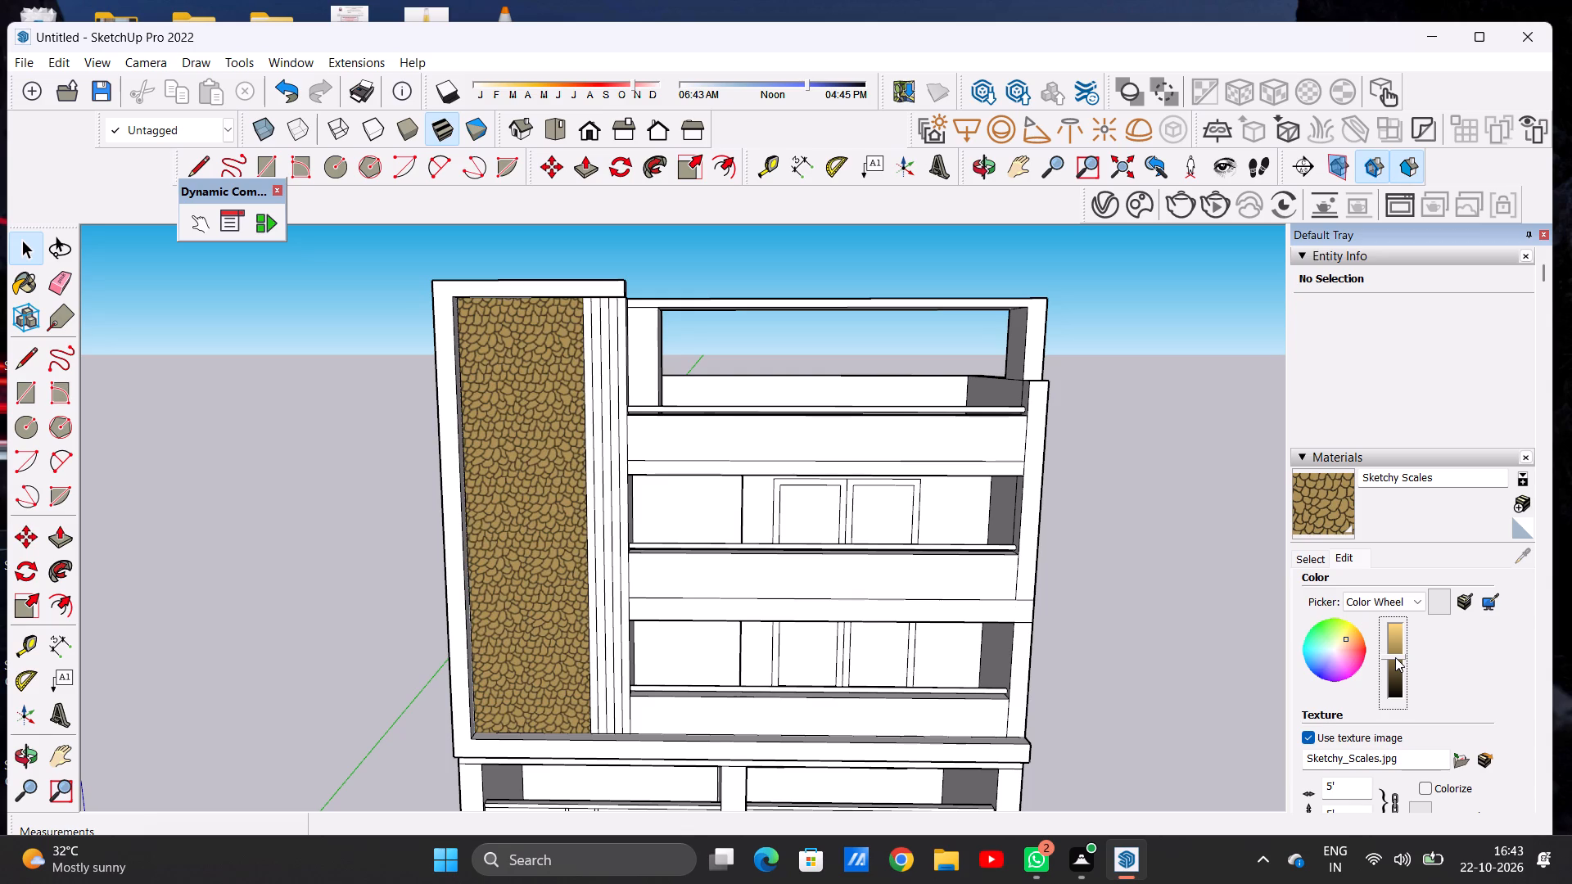
pyautogui.click(1394, 649)
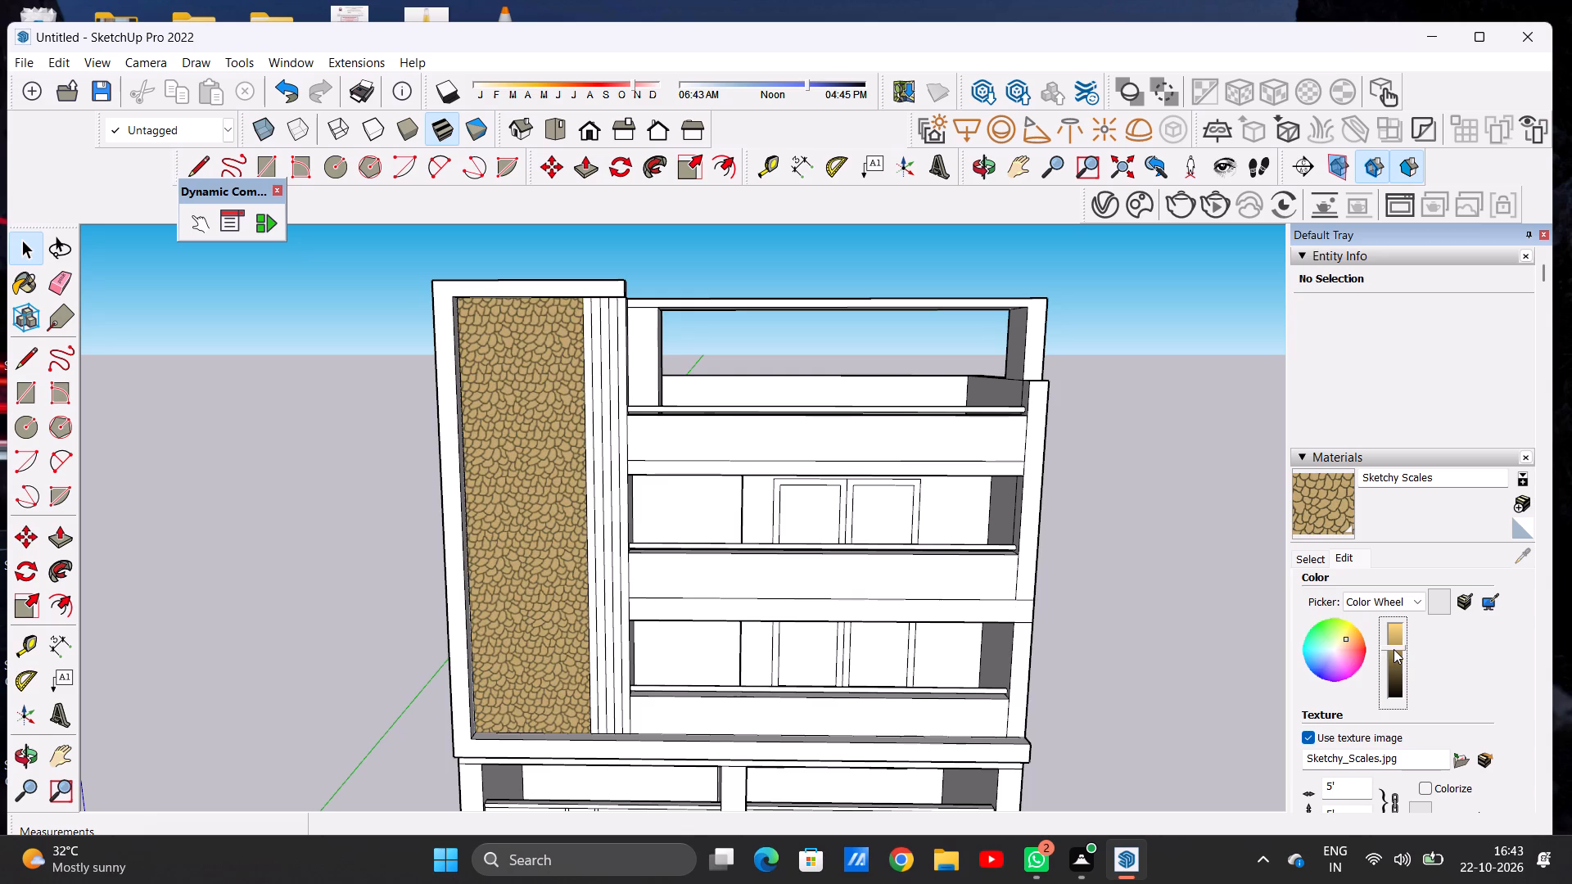
pyautogui.click(1394, 643)
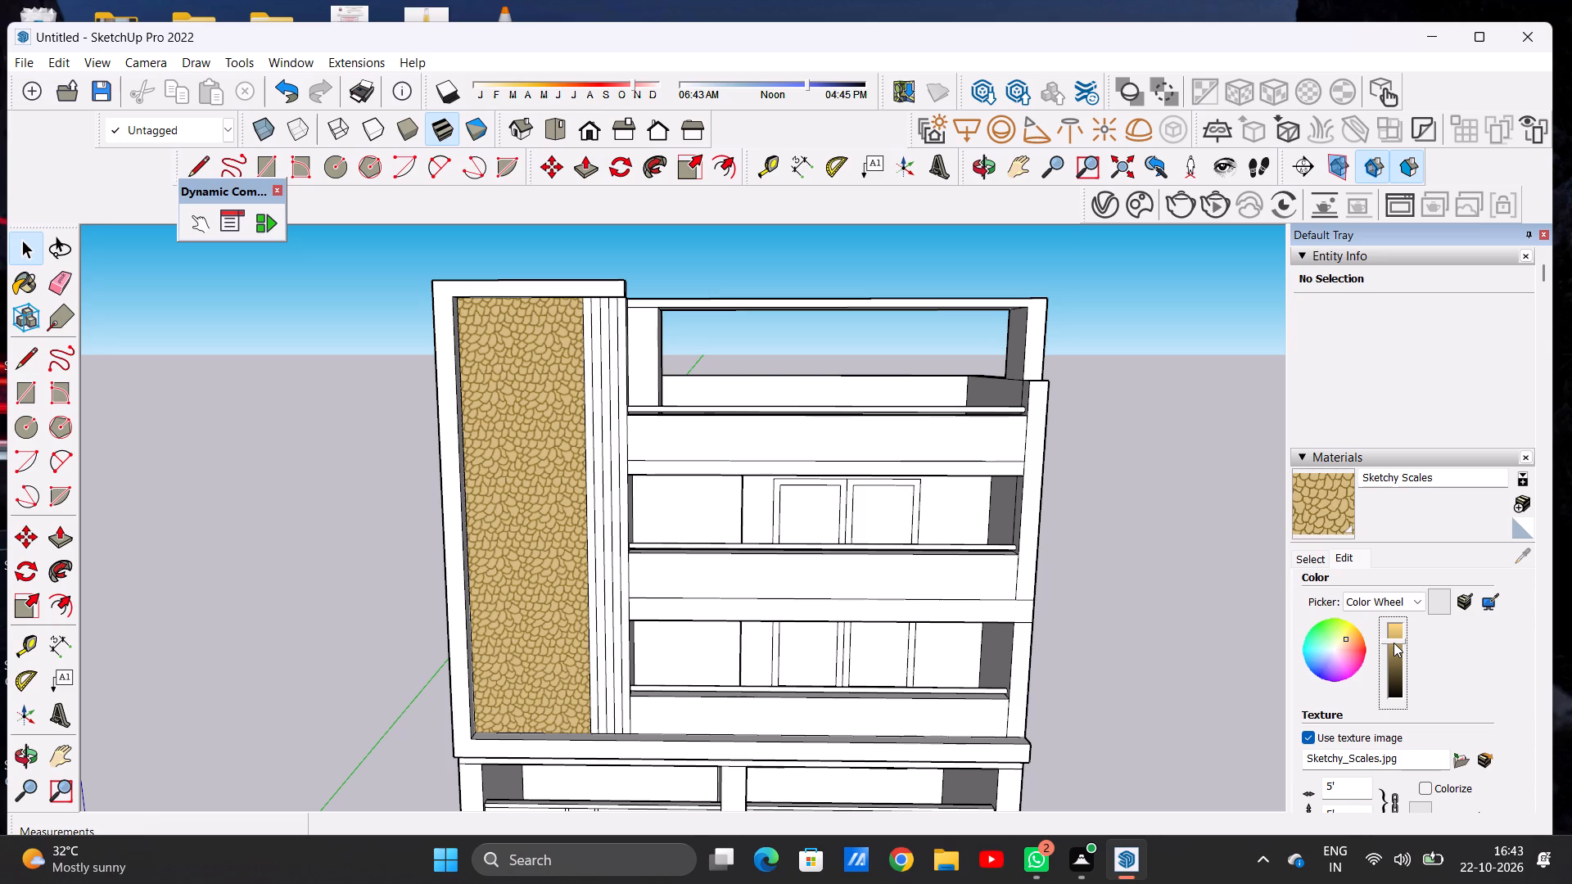
# Examine the tan Sketchy Scales panel from close up and against the whole building elevation.
pyautogui.scroll(6, 509, 556)
pyautogui.scroll(-1, 533, 561)
pyautogui.scroll(10, 533, 561)
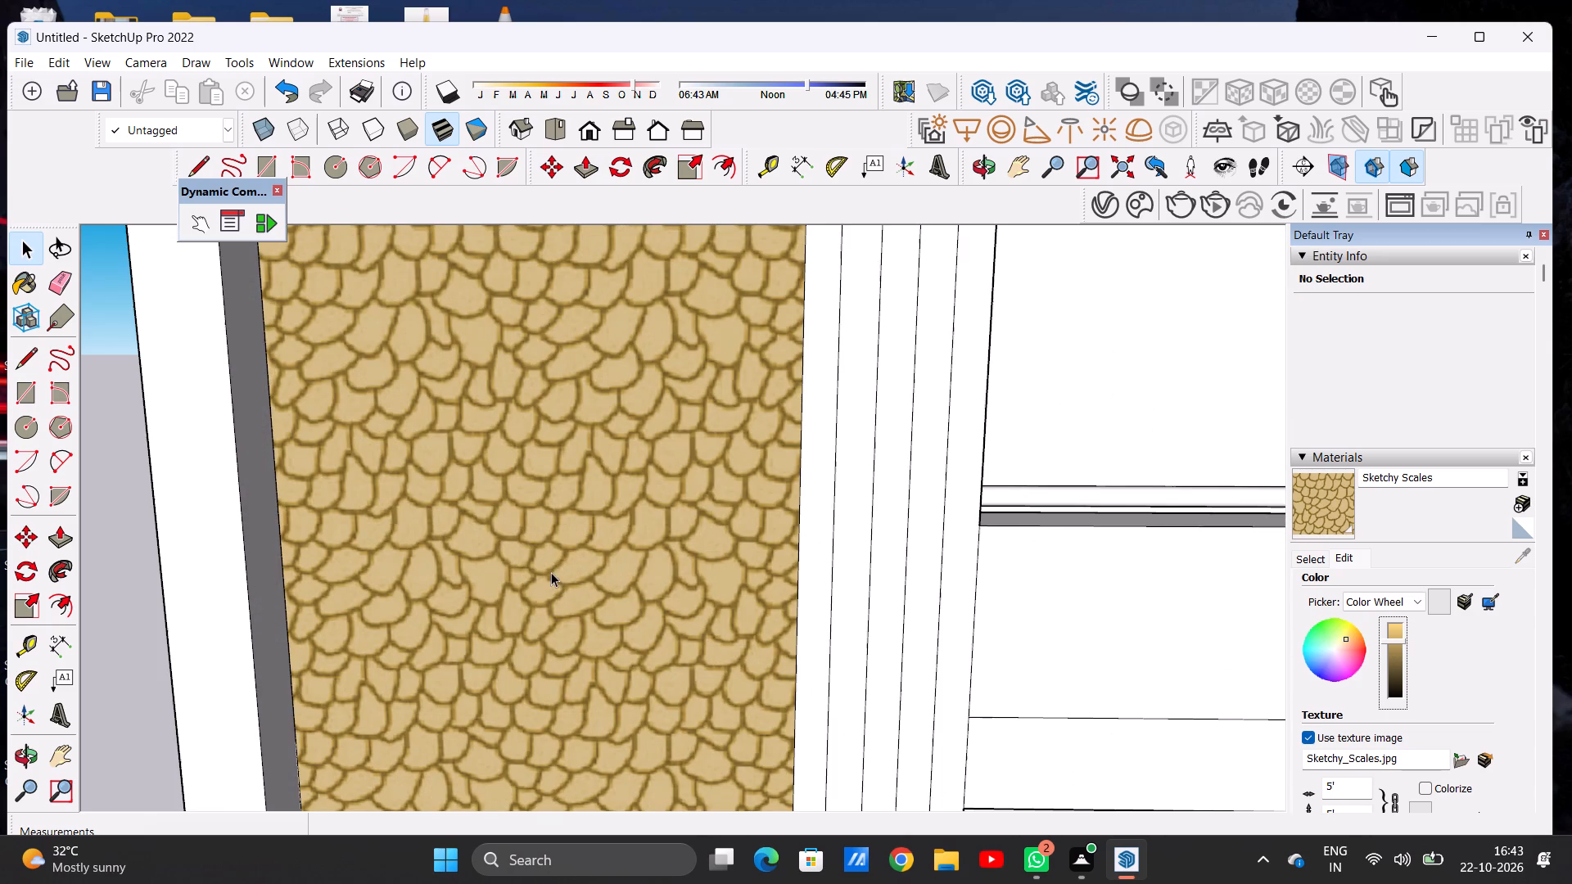
pyautogui.scroll(-7, 539, 515)
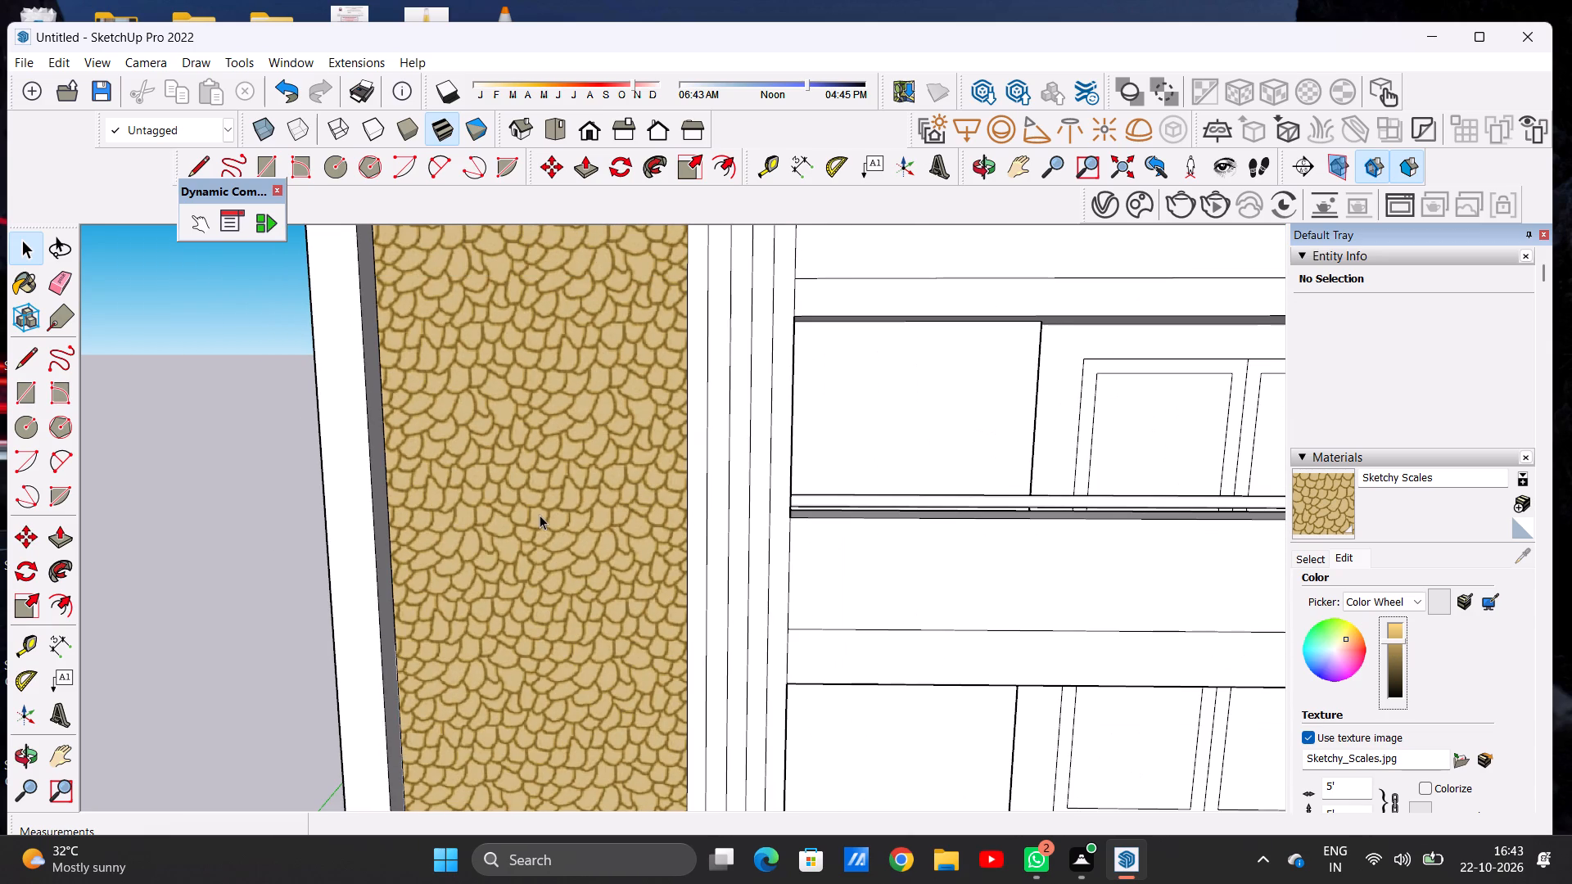
pyautogui.scroll(-13, 540, 515)
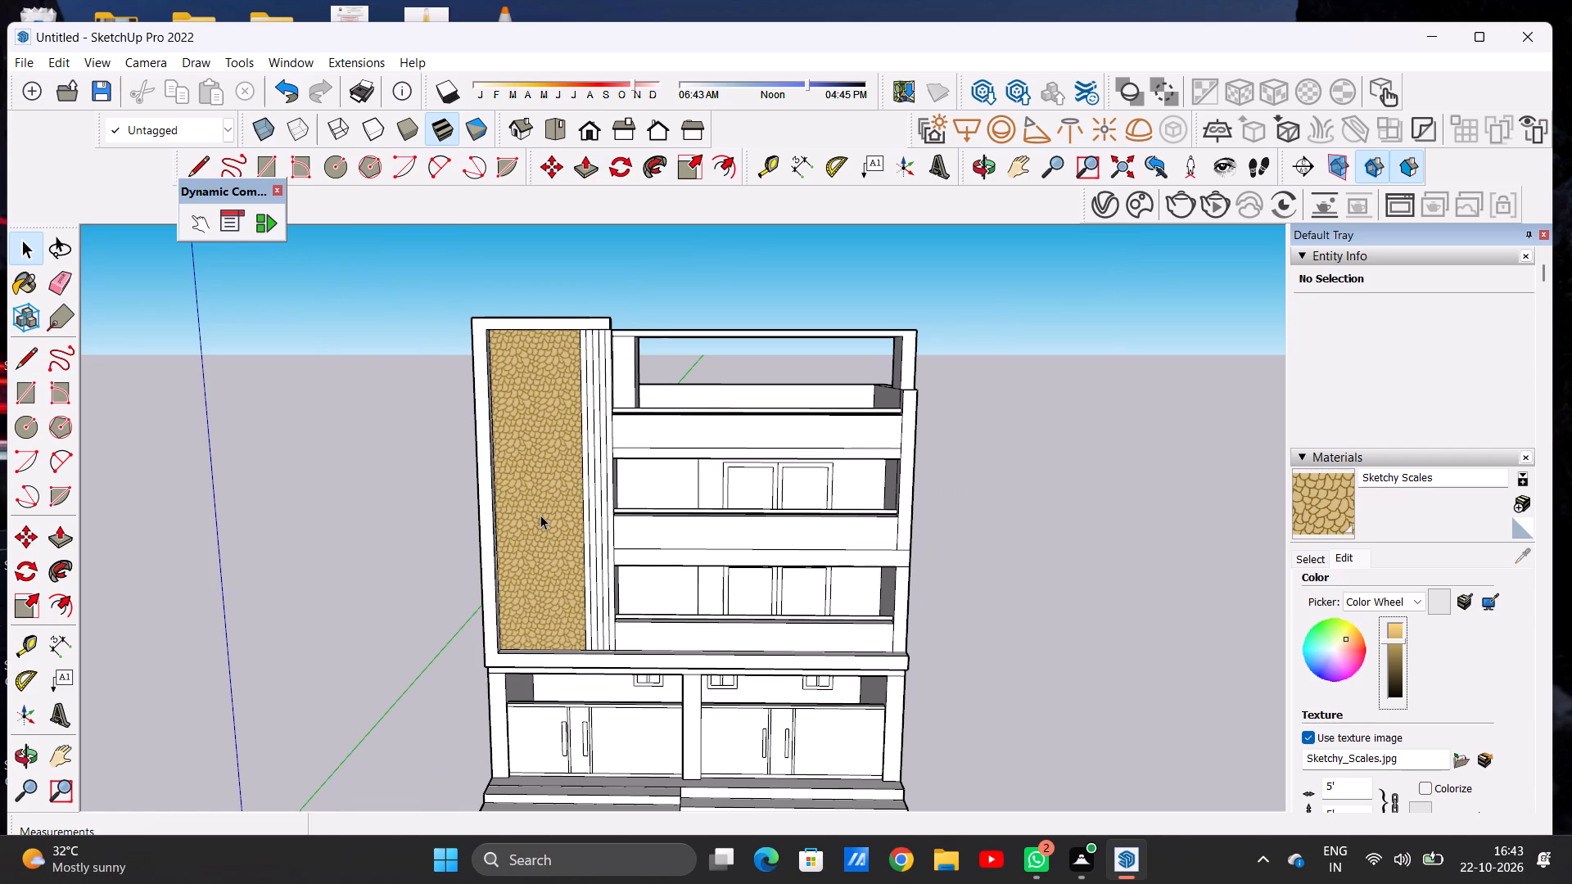
pyautogui.scroll(-13, 540, 515)
pyautogui.scroll(12, 540, 513)
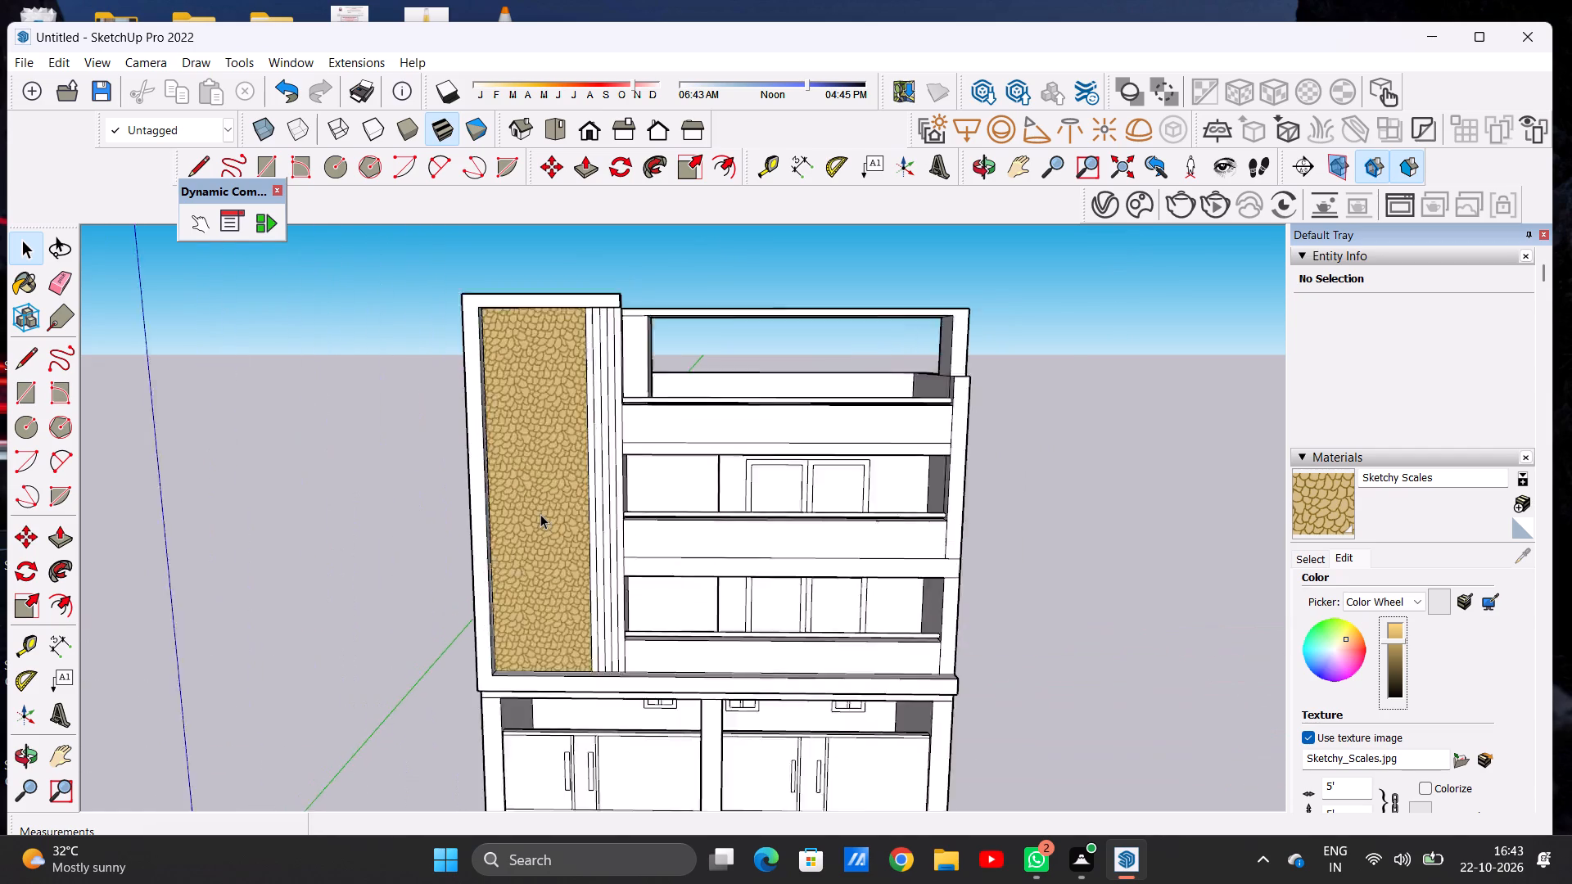
pyautogui.scroll(16, 540, 514)
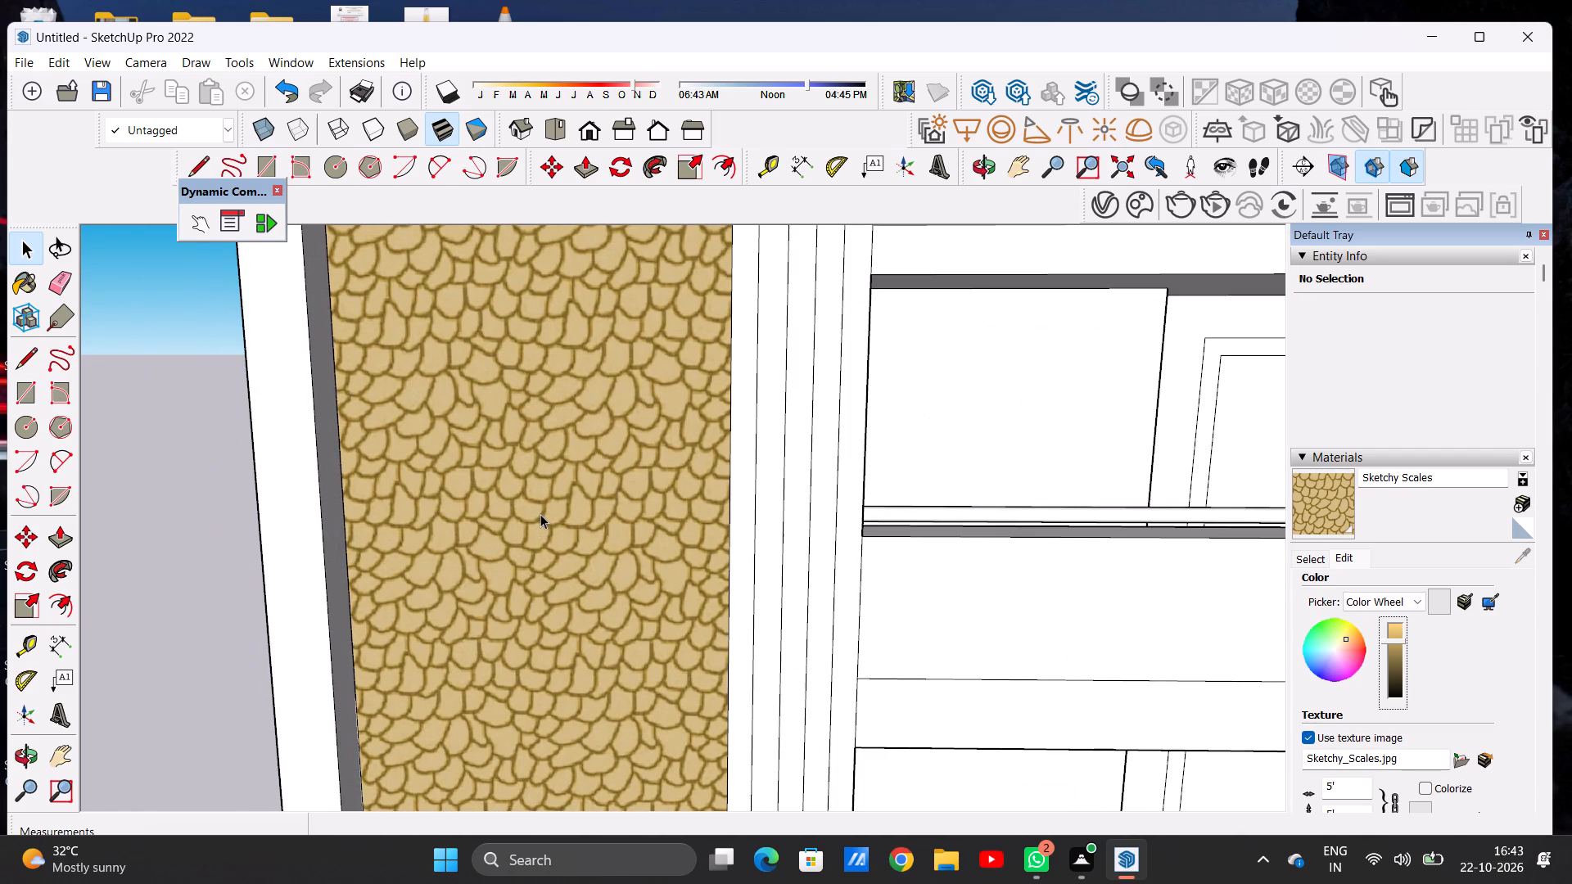
pyautogui.scroll(-14, 540, 514)
pyautogui.scroll(1, 540, 514)
pyautogui.scroll(-5, 540, 514)
pyautogui.scroll(1, 540, 514)
pyautogui.scroll(-1, 540, 514)
pyautogui.scroll(1, 540, 514)
pyautogui.scroll(-3, 540, 514)
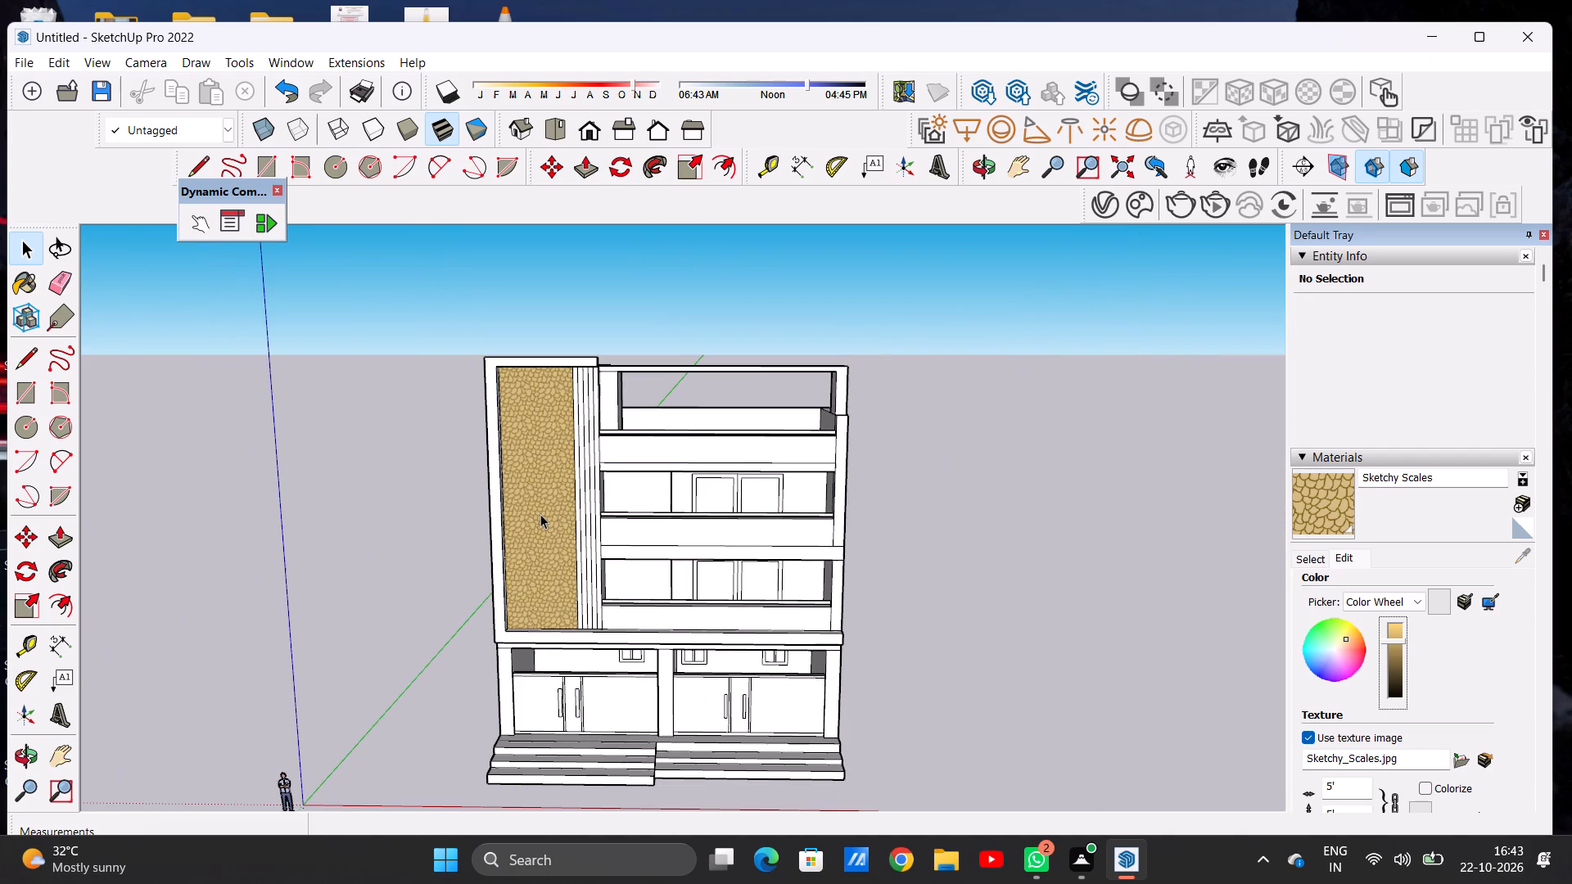
pyautogui.press('space')
pyautogui.scroll(5, 560, 435)
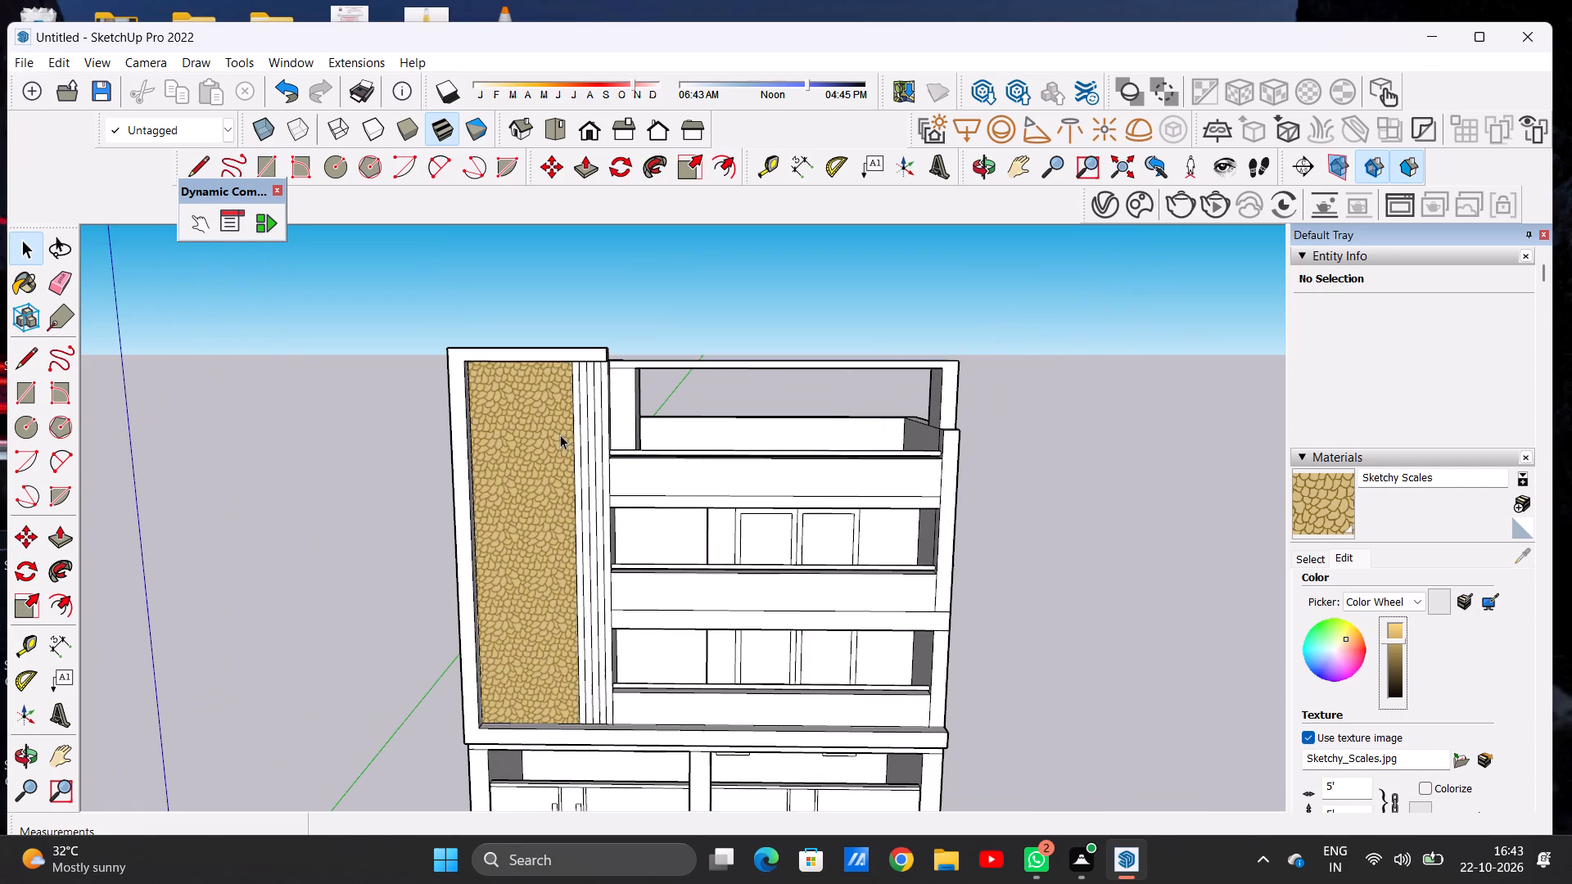
pyautogui.scroll(-4, 560, 435)
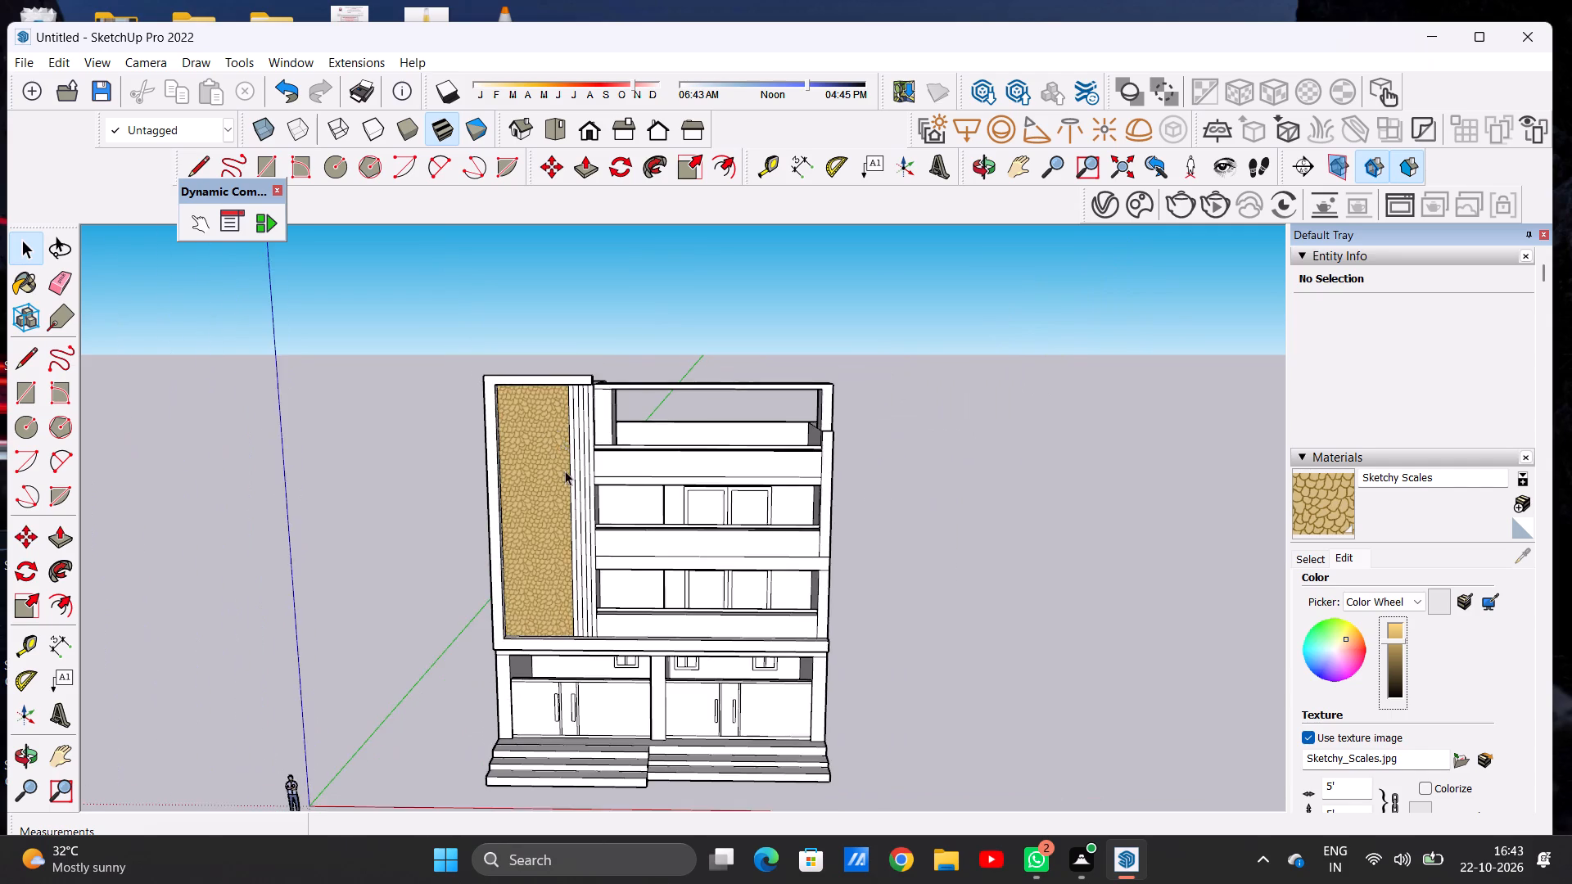
pyautogui.scroll(6, 567, 489)
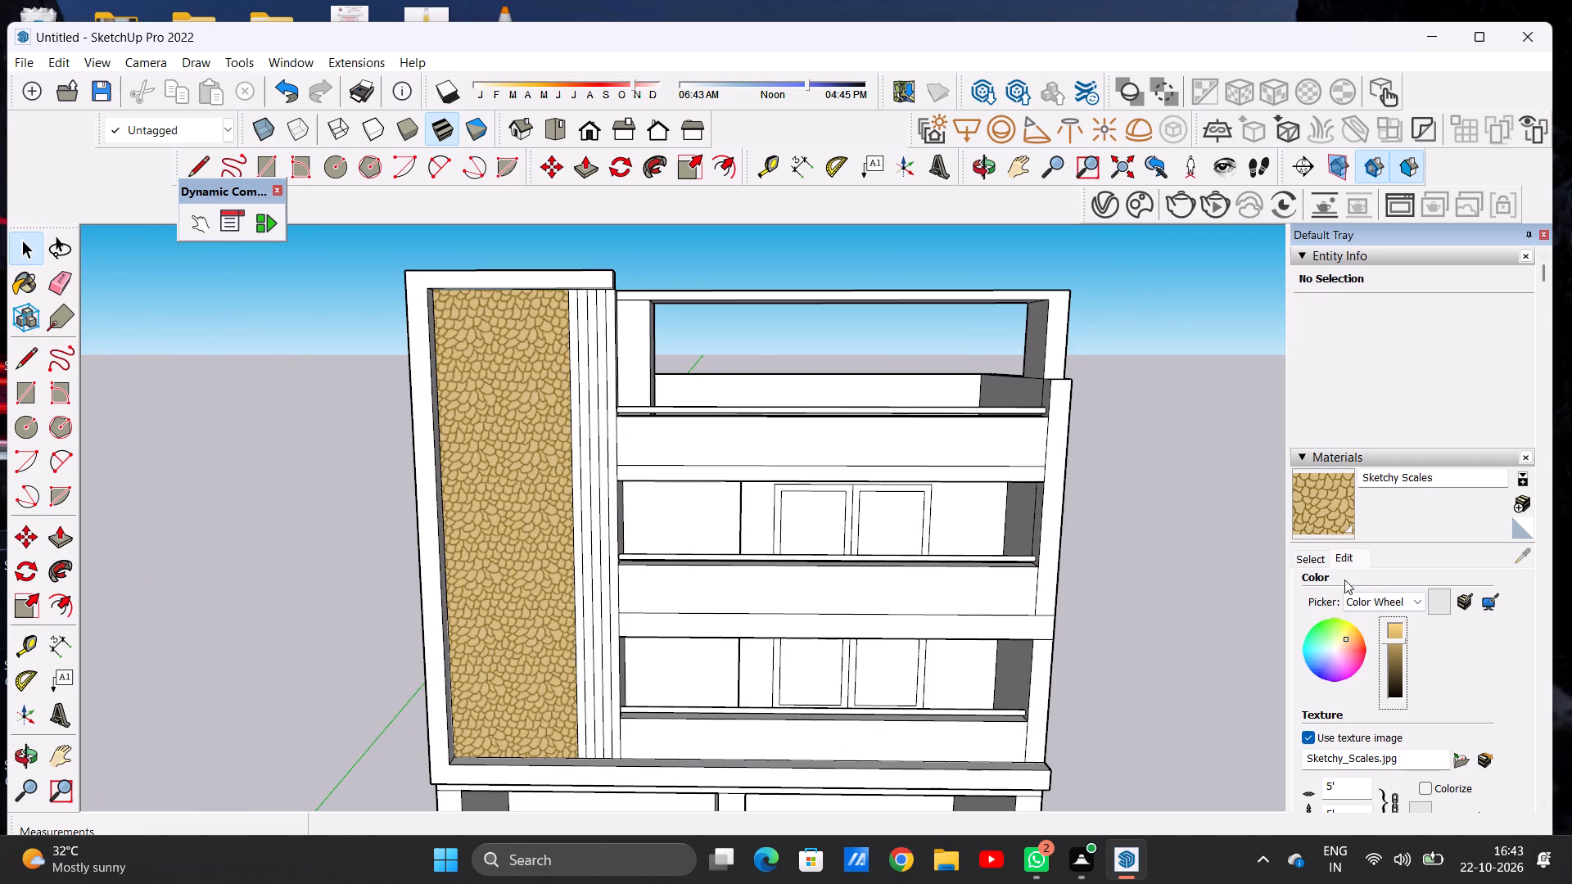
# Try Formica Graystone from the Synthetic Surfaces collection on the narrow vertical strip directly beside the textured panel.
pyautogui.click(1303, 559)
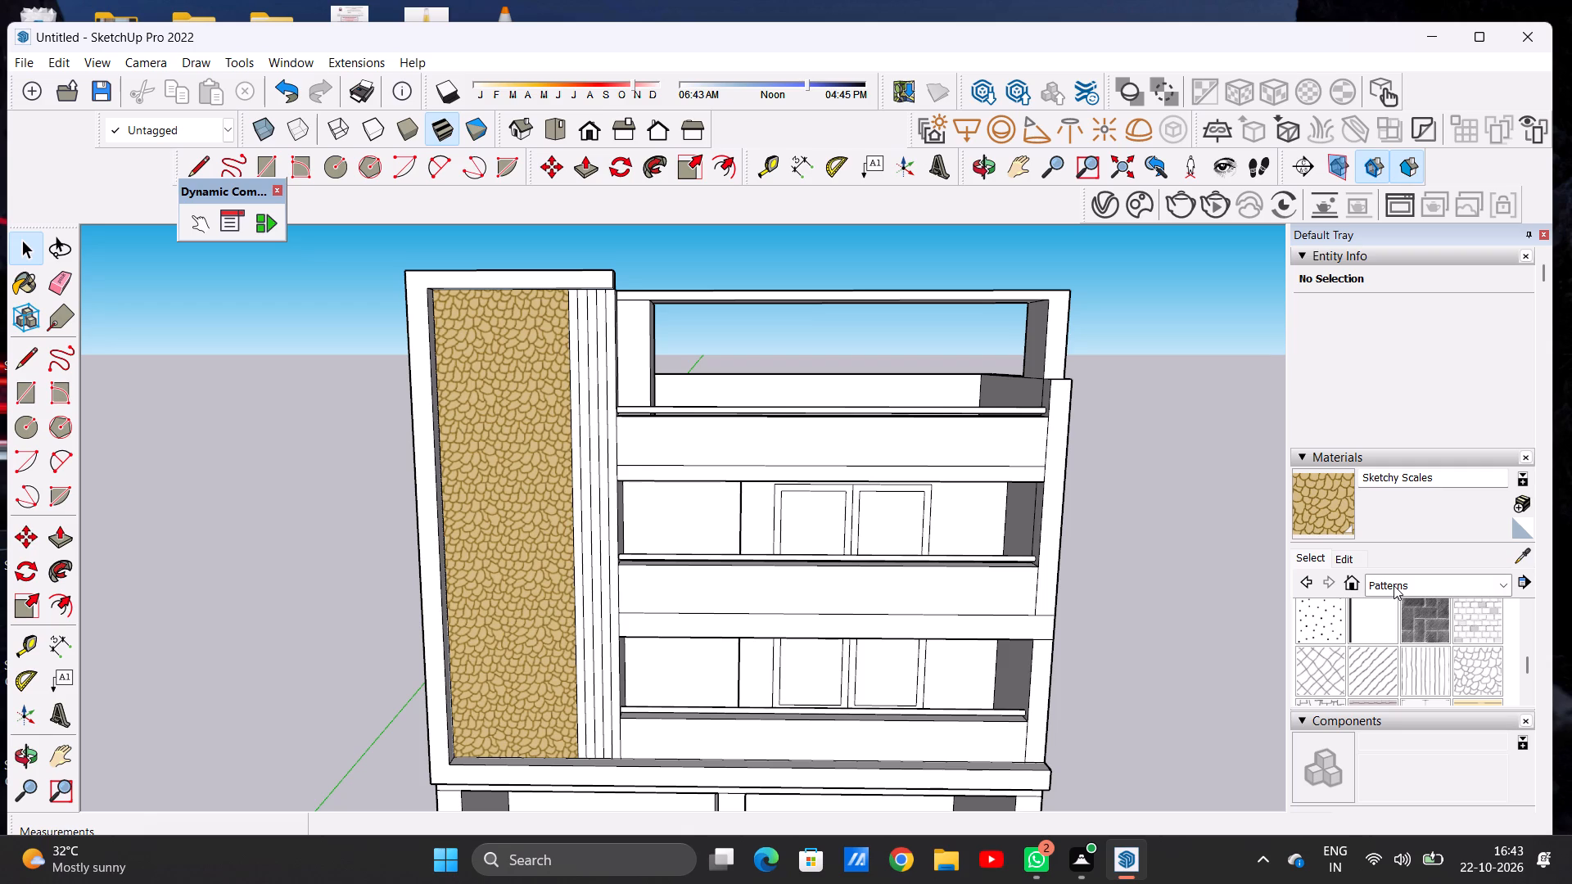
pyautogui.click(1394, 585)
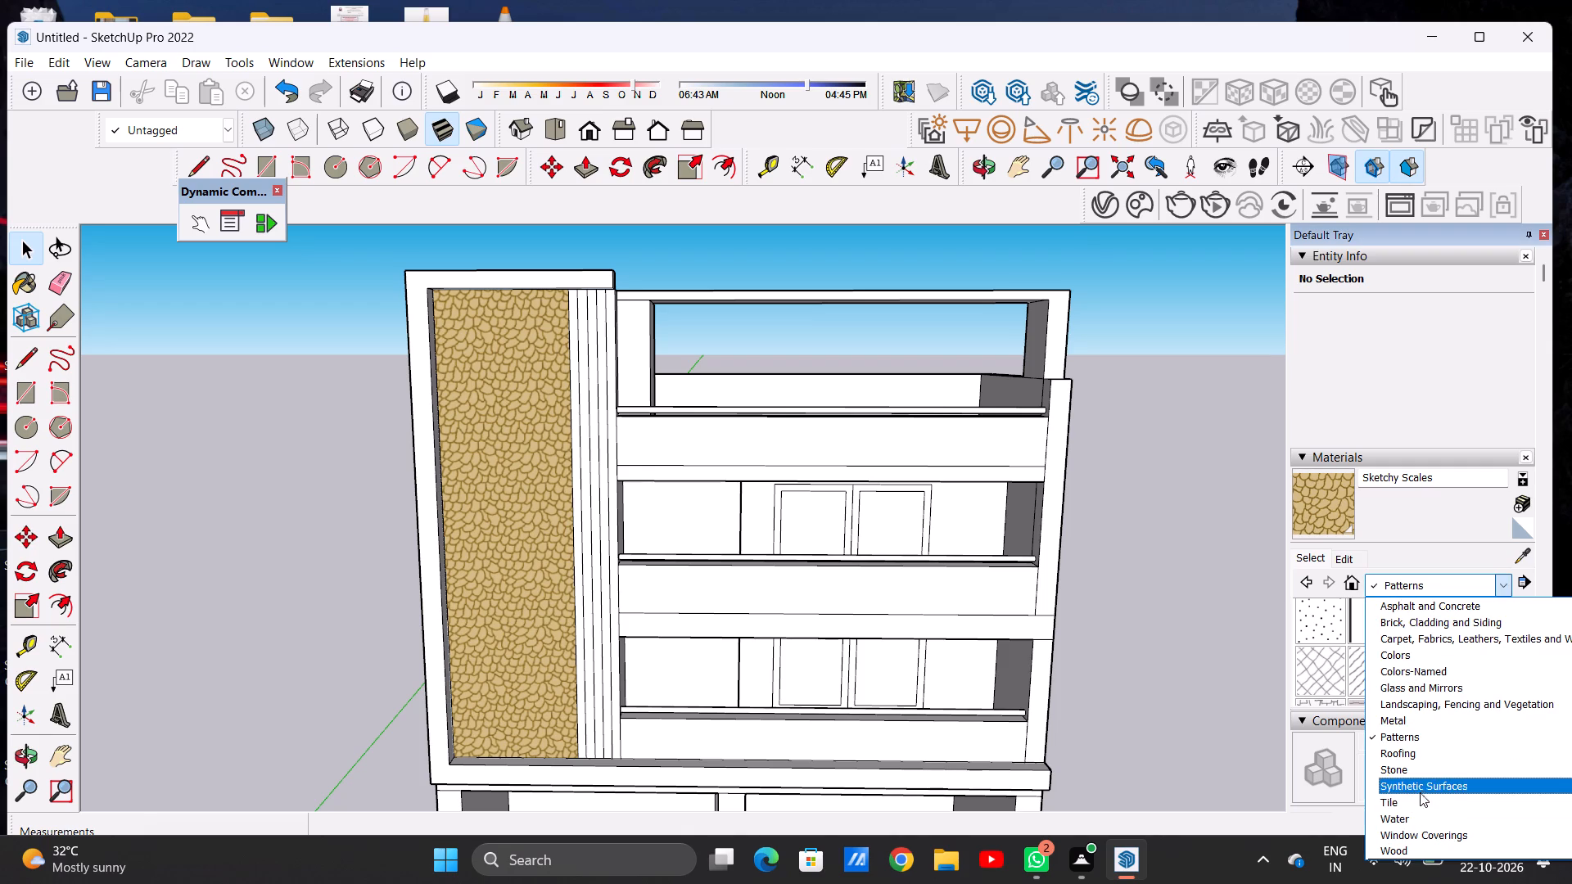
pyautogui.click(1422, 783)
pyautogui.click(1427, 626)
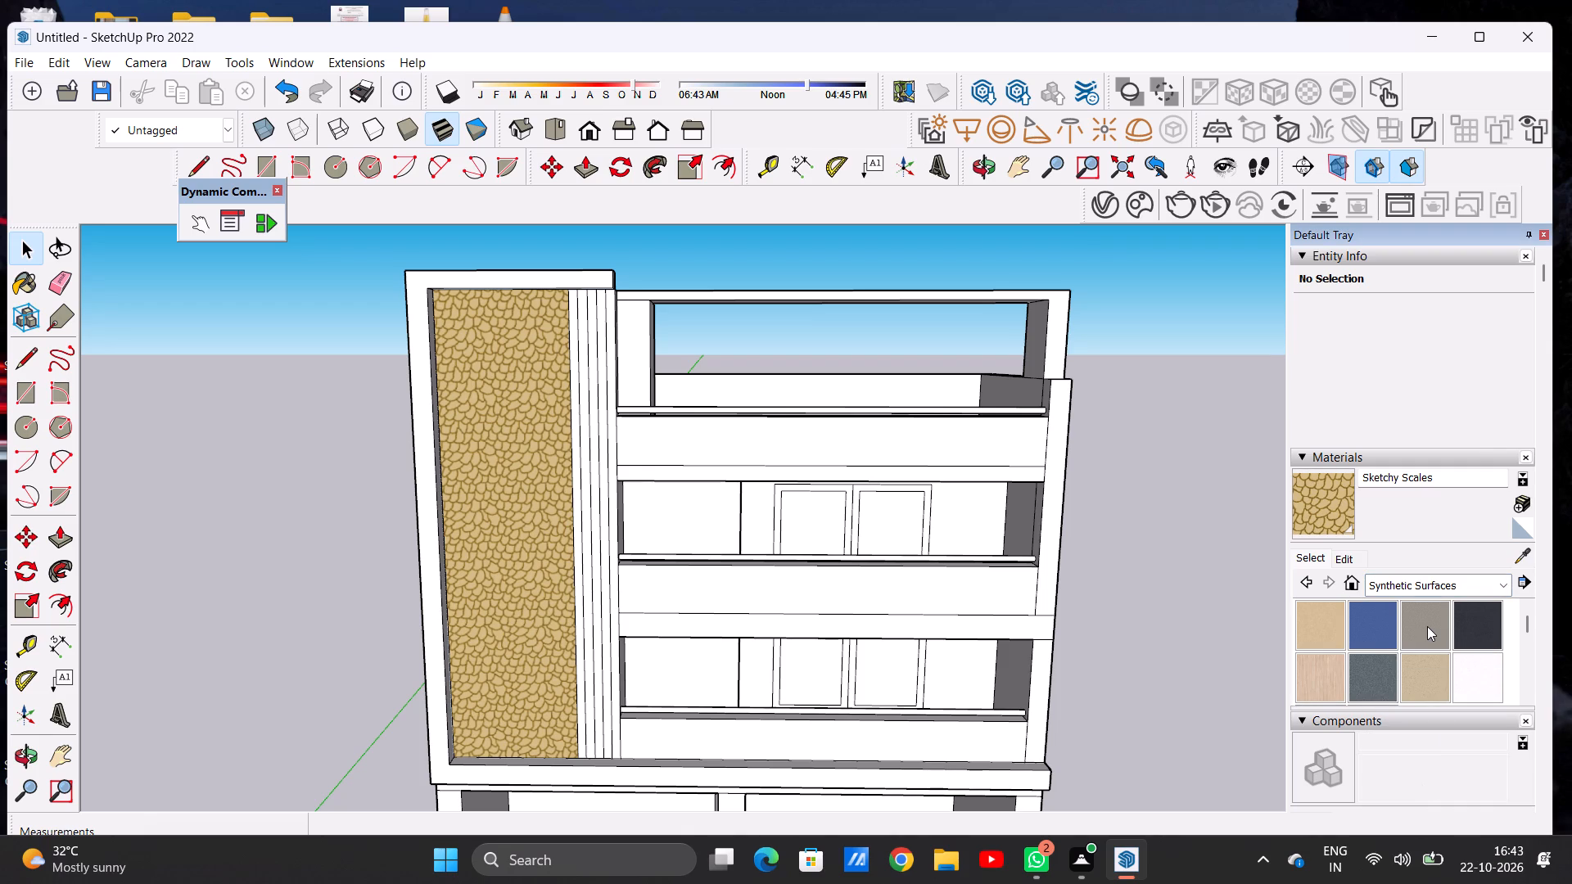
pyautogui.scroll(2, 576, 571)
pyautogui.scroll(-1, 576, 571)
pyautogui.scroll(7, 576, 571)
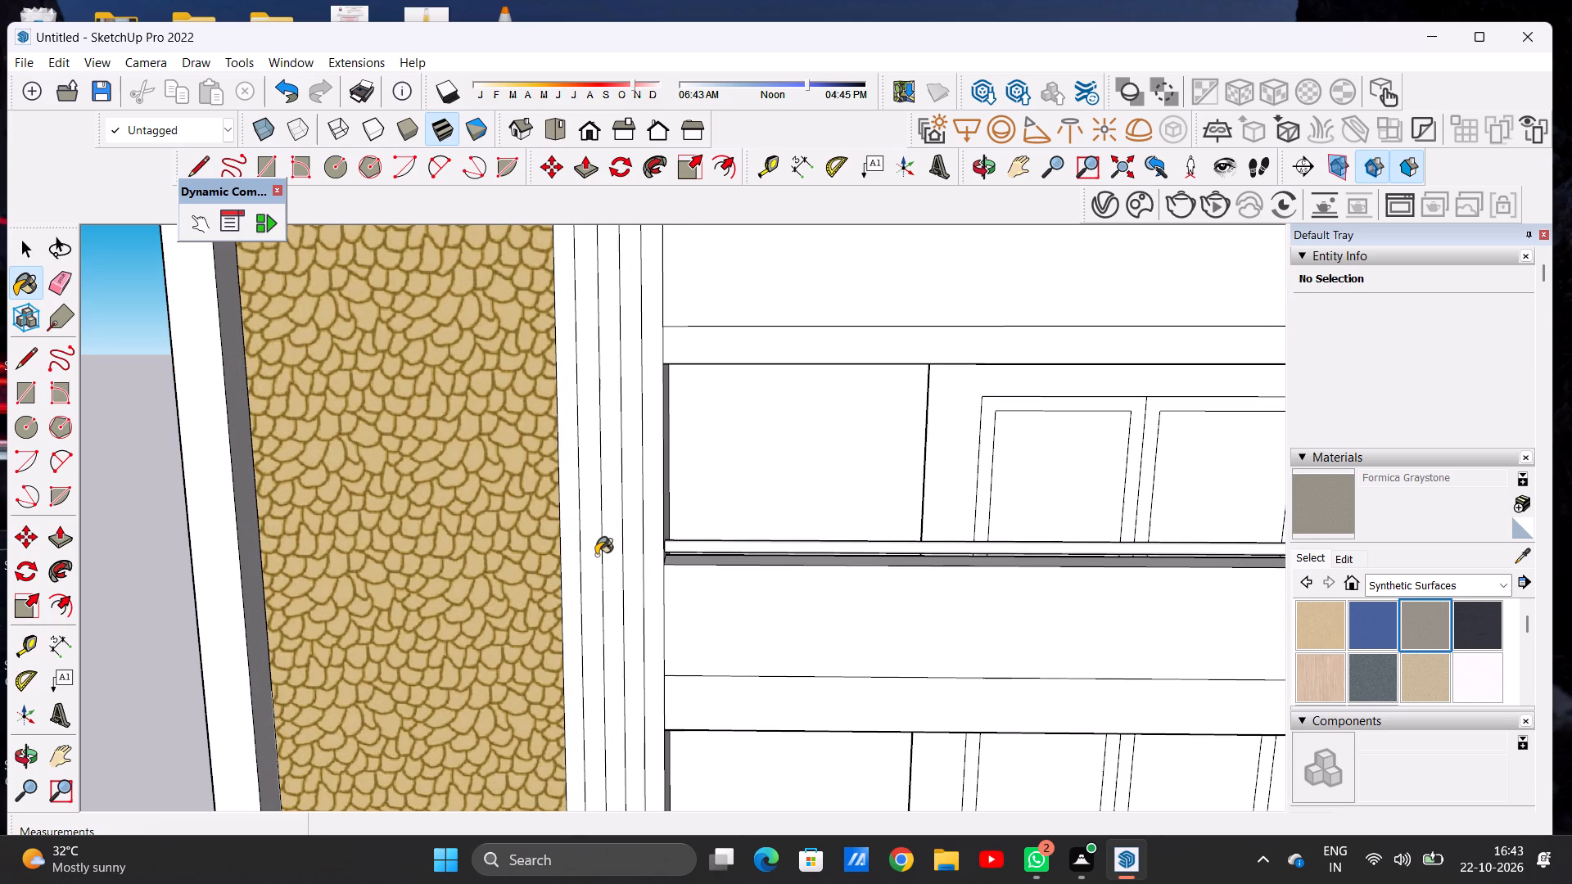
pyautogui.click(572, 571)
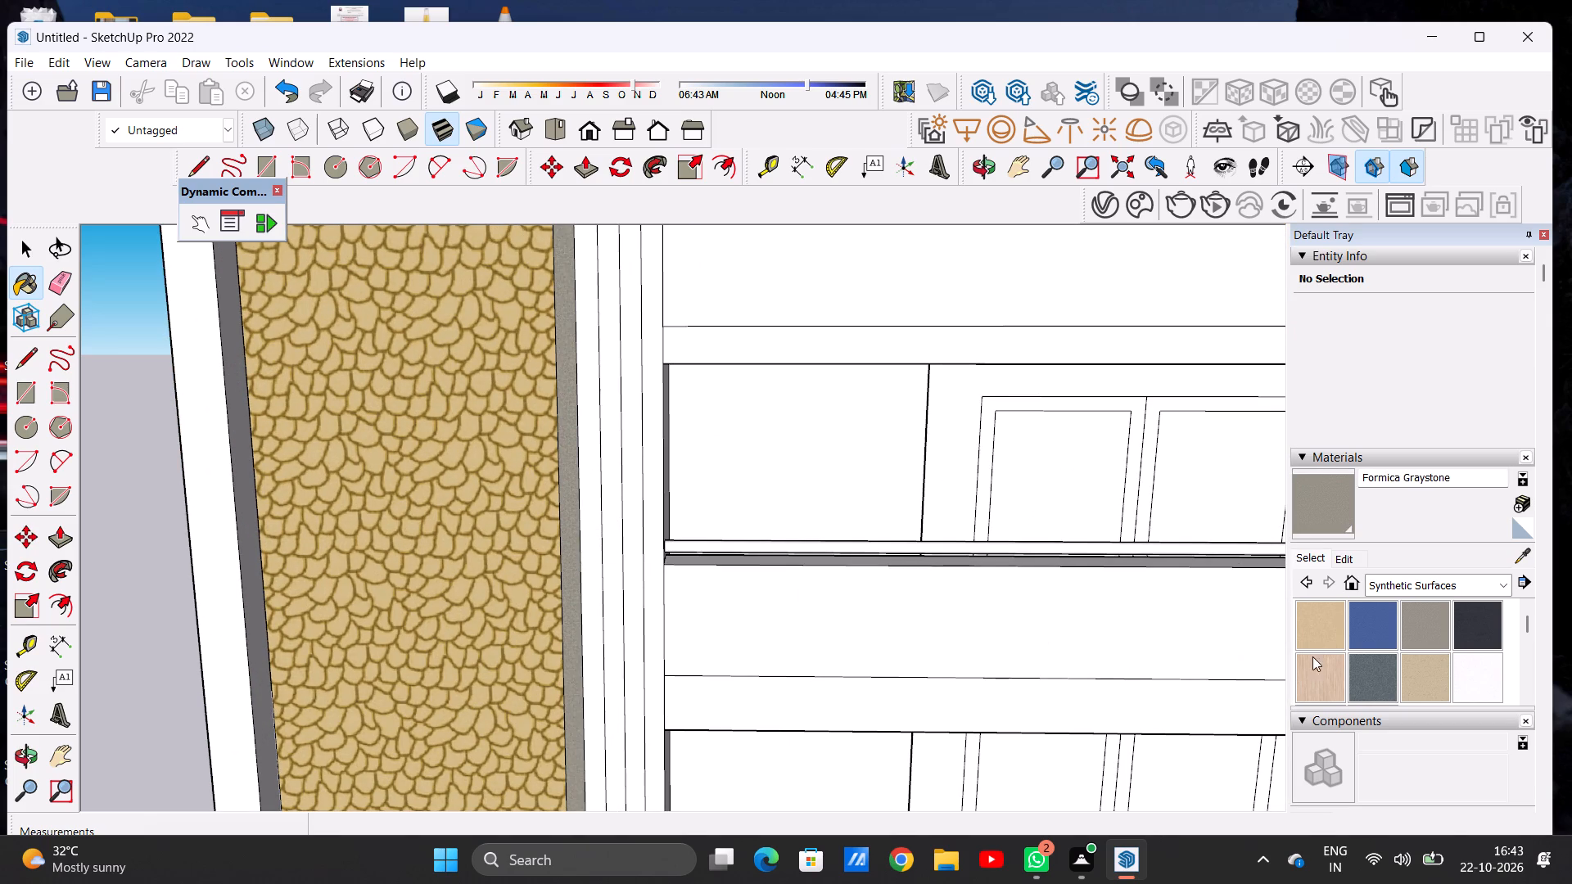
# Paint the four narrow vertical strips nearest the textured panel with Quartz Light Brown from the Synthetic Surfaces collection.
pyautogui.click(1416, 671)
pyautogui.scroll(6, 597, 589)
pyautogui.click(550, 603)
pyautogui.click(583, 569)
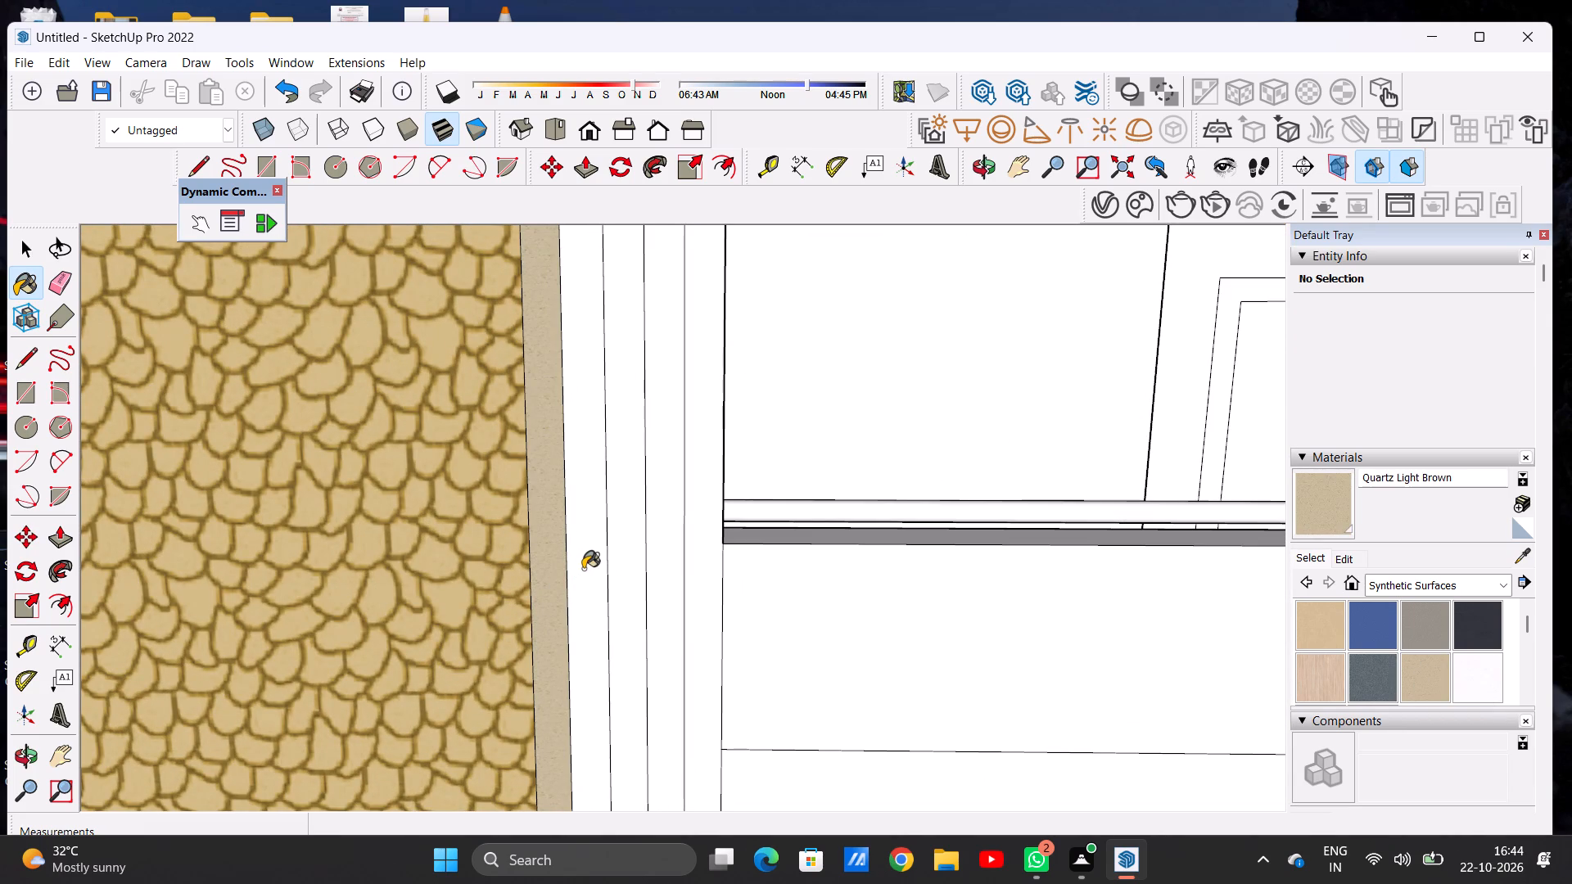
pyautogui.click(635, 575)
pyautogui.click(654, 568)
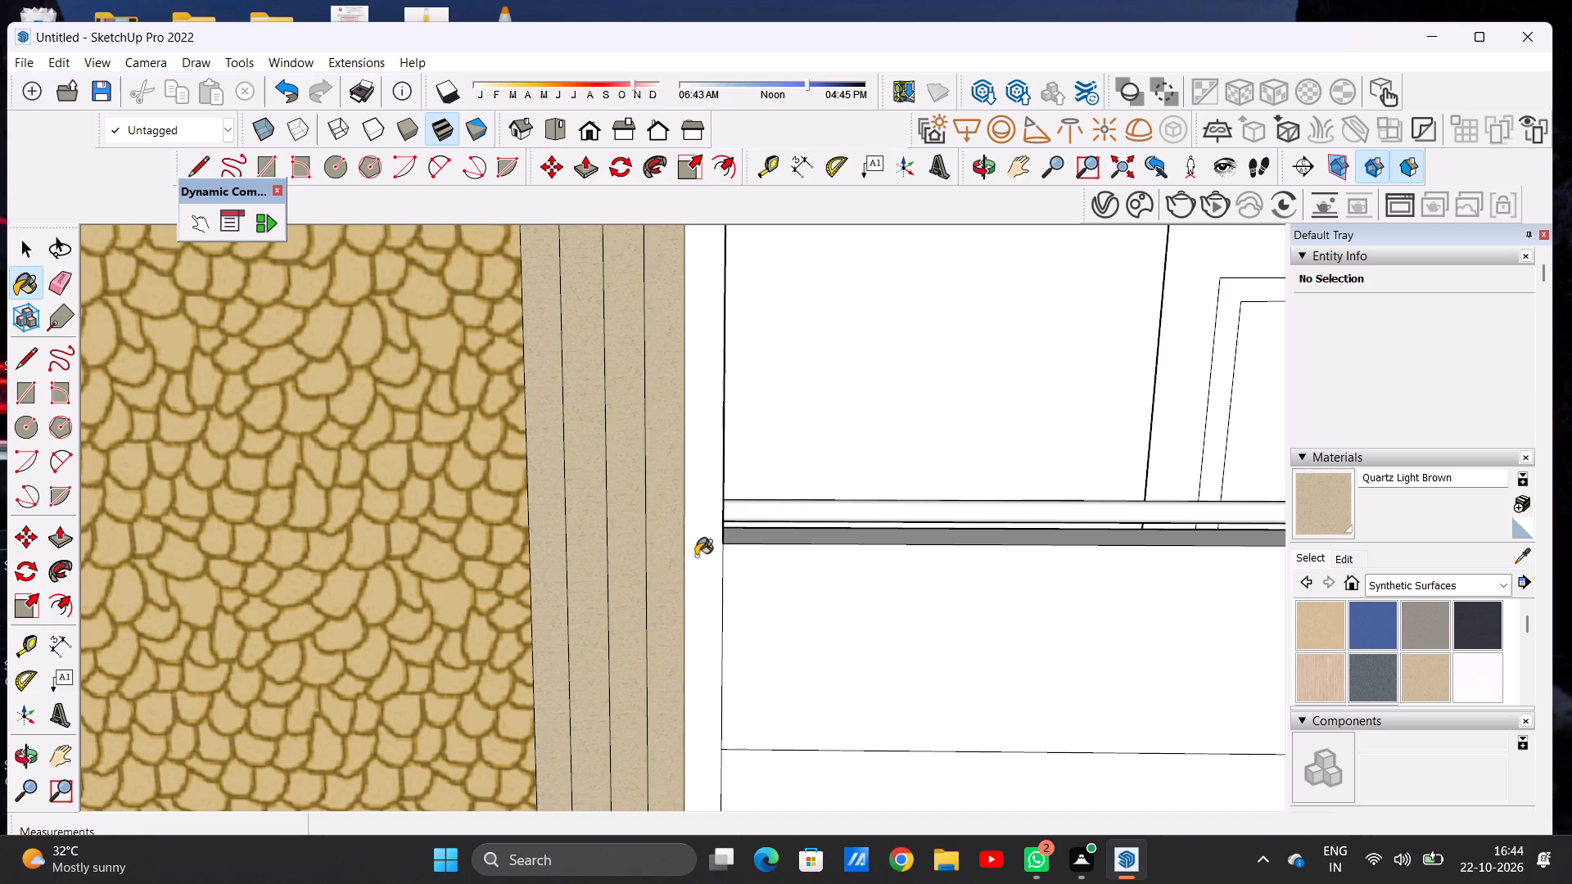
# Paint the remaining unpainted narrow vertical strip beside the balconies with Quartz Light Brown.
pyautogui.click(696, 556)
pyautogui.scroll(-6, 661, 543)
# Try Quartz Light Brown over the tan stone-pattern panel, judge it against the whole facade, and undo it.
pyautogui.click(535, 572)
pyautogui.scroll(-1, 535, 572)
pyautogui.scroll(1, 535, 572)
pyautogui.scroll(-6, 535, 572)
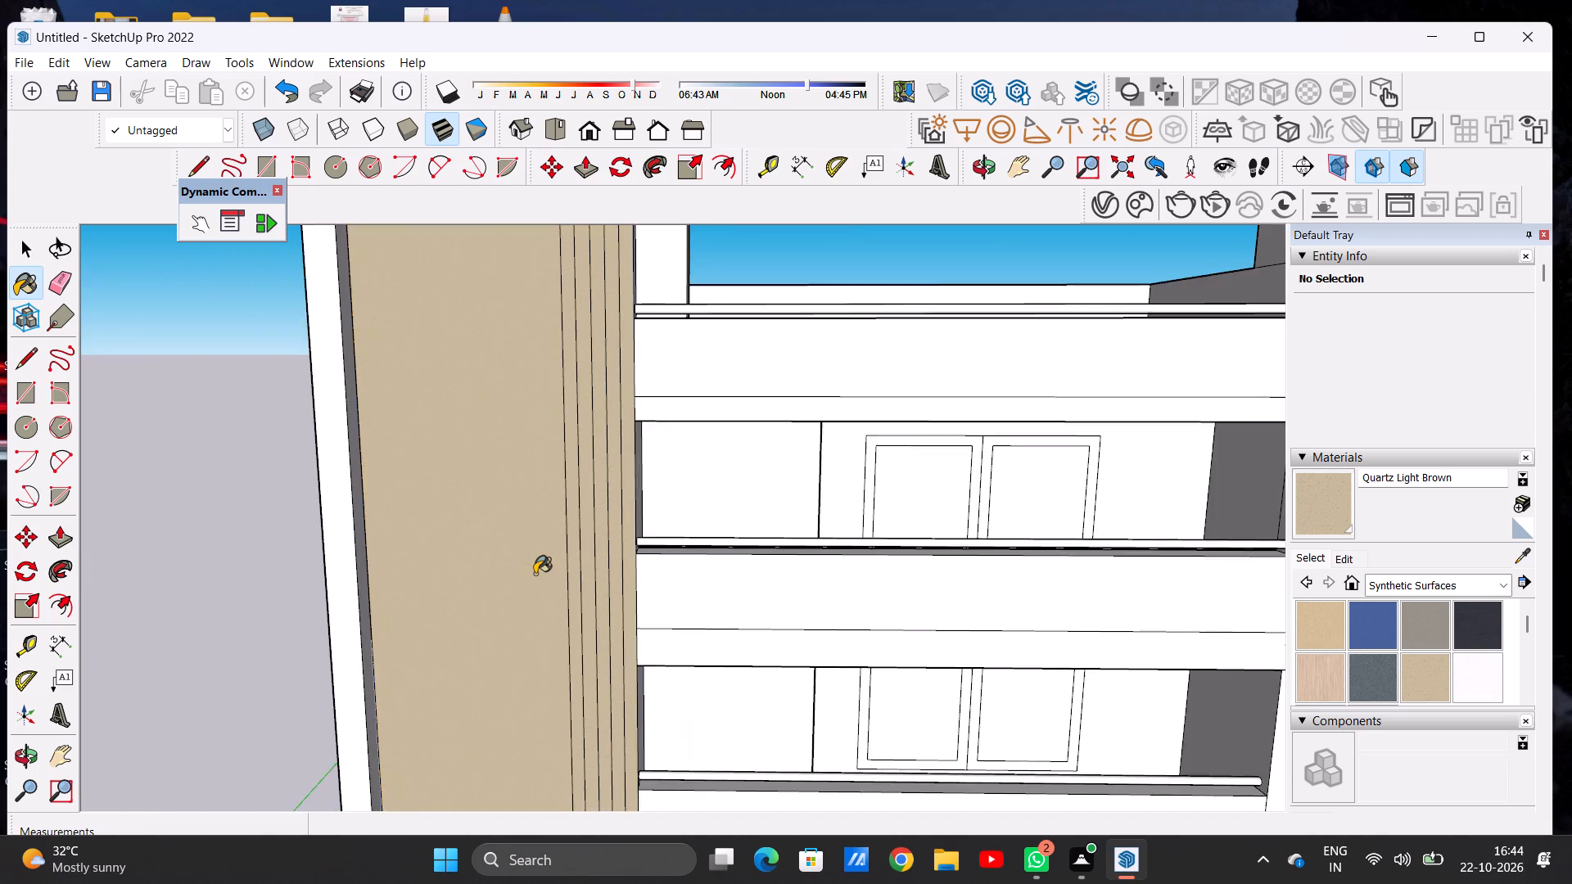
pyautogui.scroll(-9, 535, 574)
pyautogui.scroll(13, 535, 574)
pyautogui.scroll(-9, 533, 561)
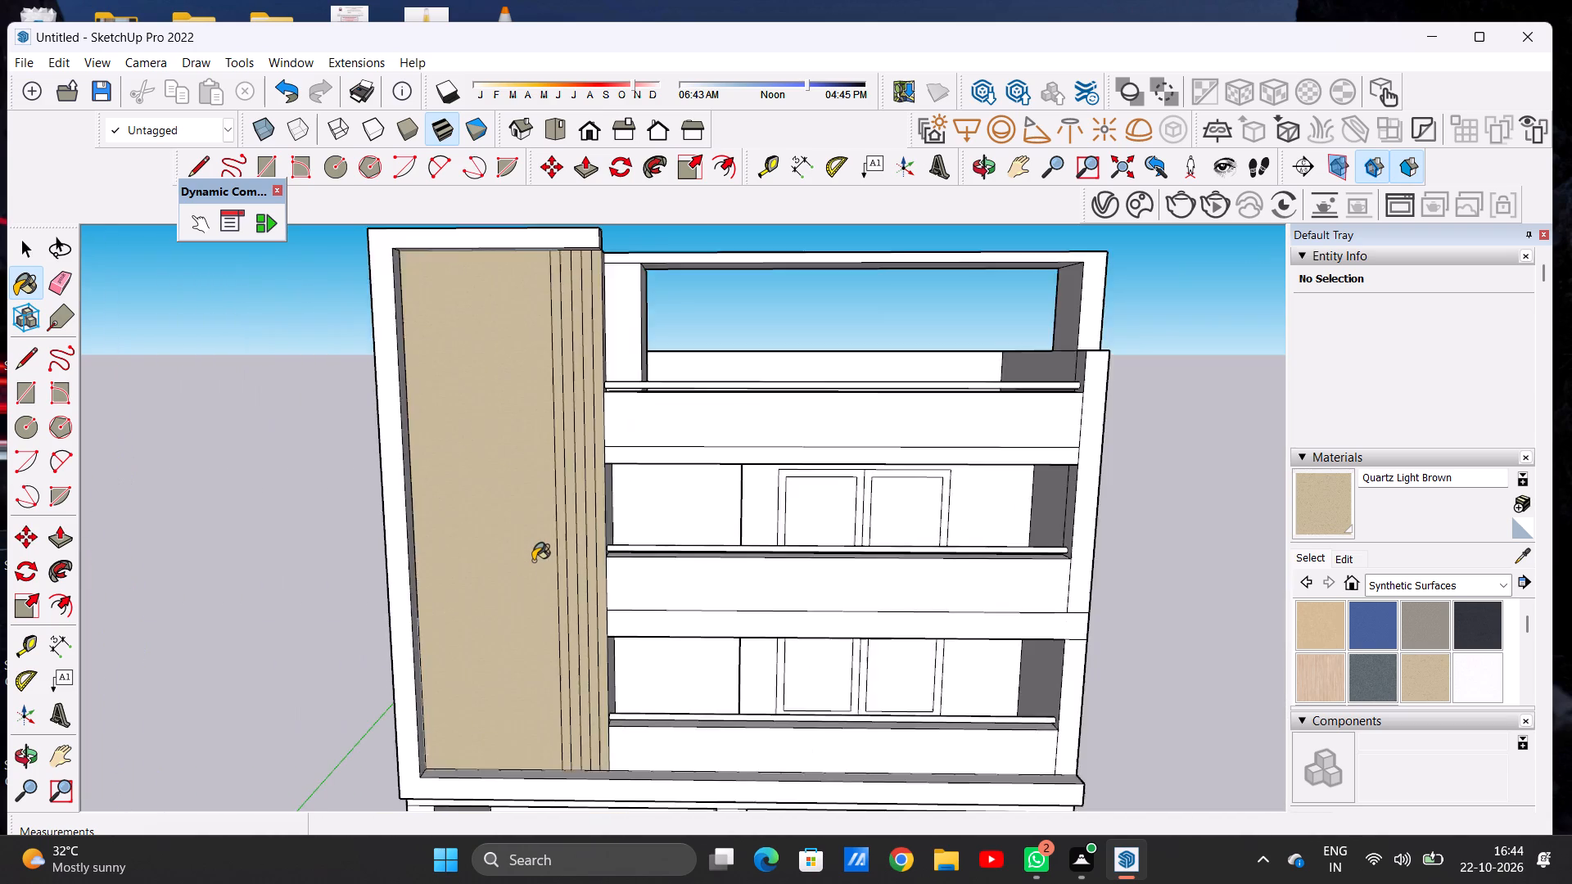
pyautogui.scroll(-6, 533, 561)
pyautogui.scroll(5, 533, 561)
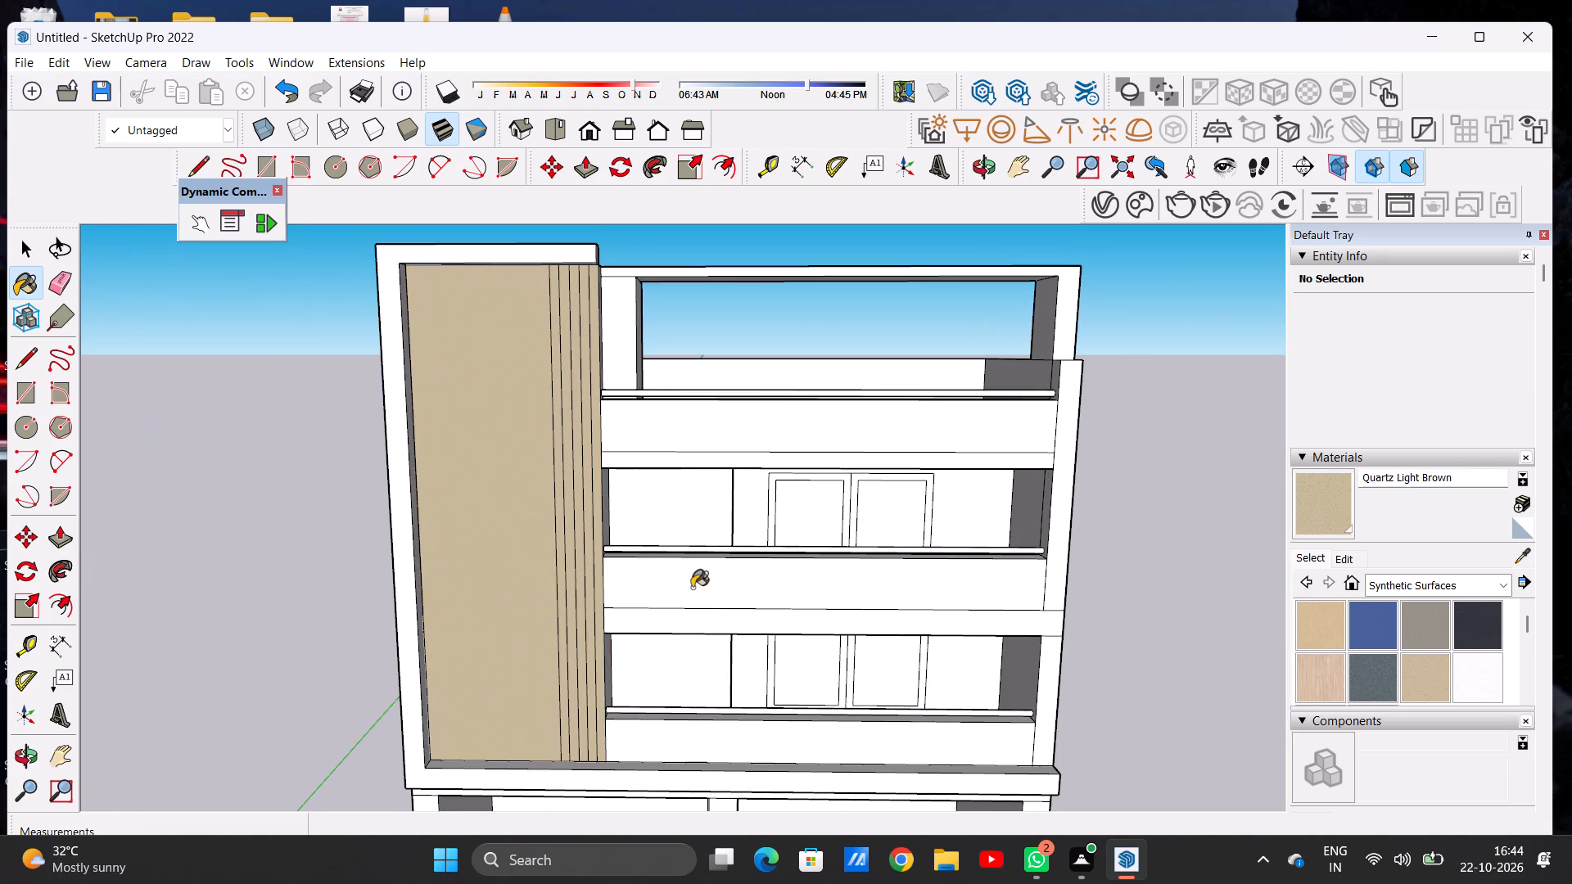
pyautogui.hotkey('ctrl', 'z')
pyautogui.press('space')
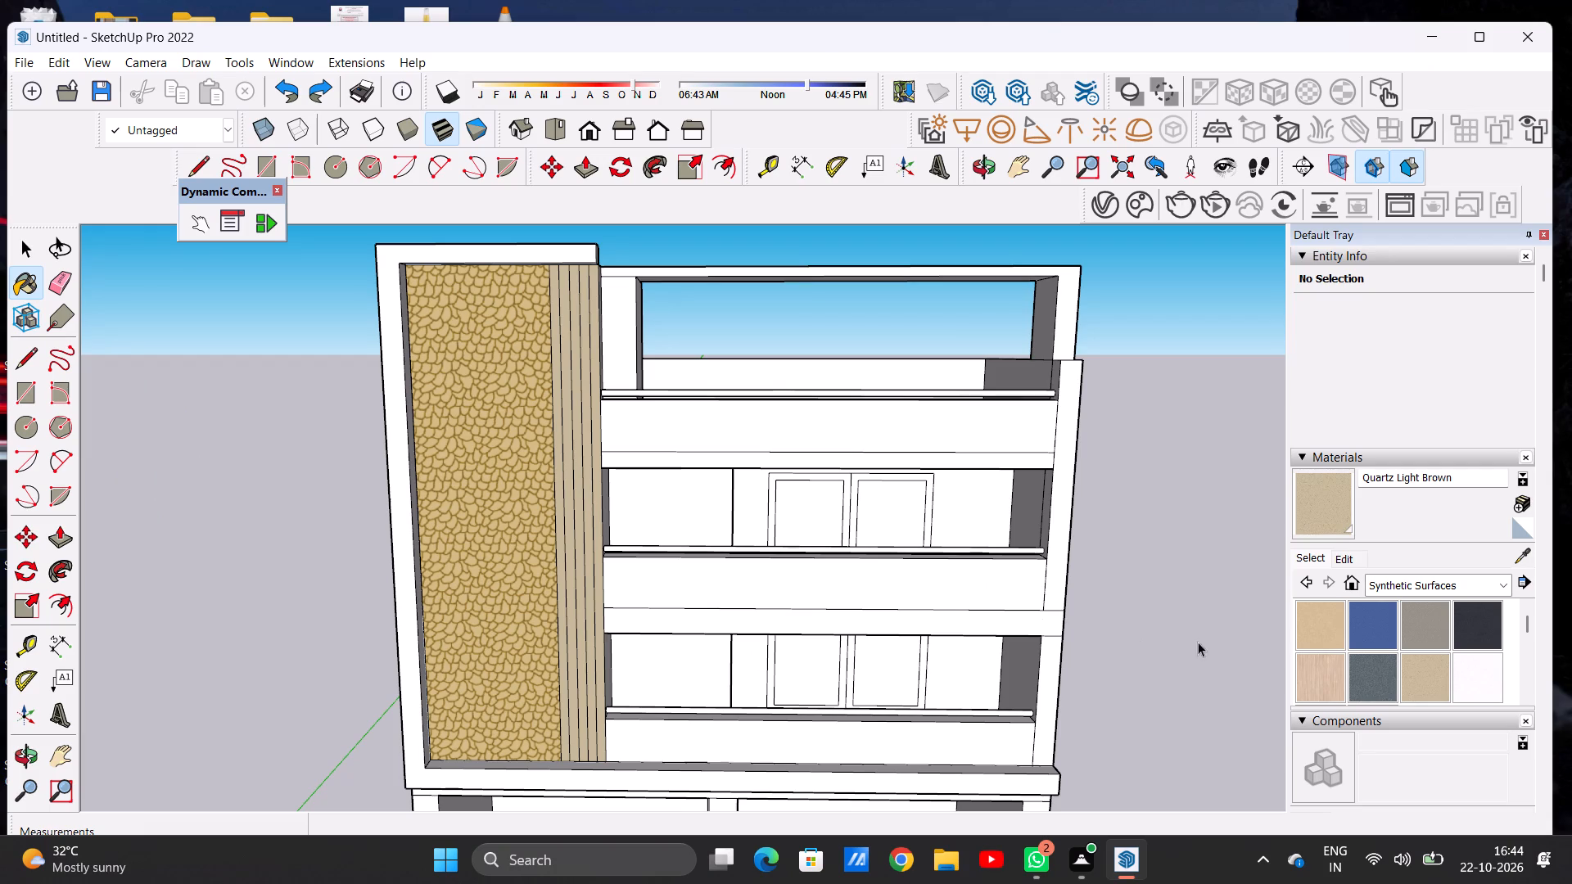
# Browse the Asphalt and Concrete material collection and examine the whole facade for the next surface to paint.
pyautogui.click(1394, 584)
pyautogui.click(1390, 611)
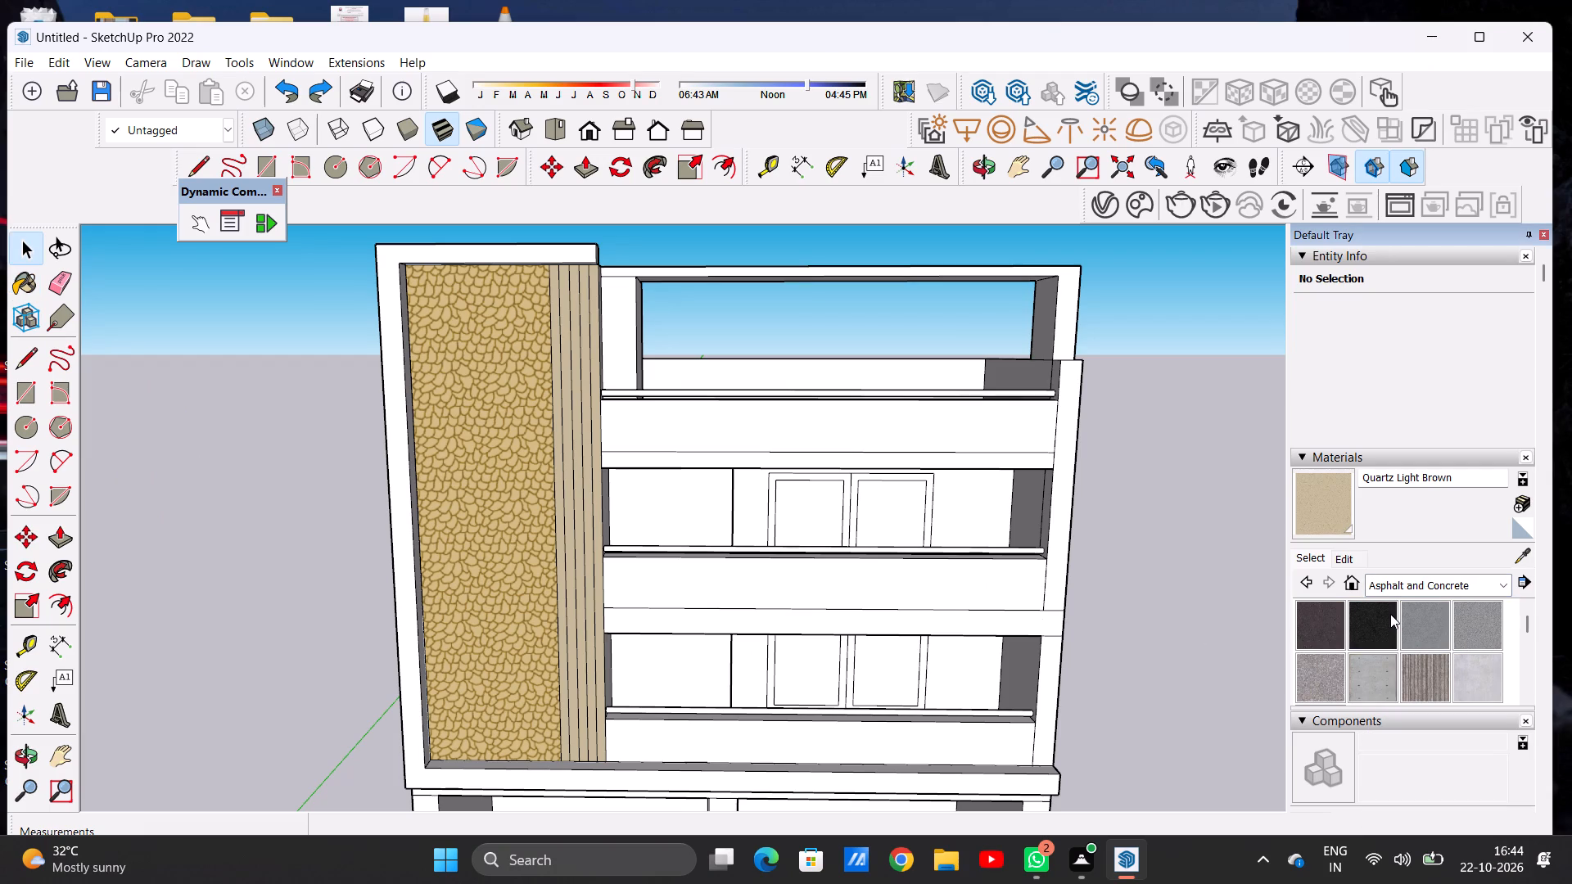
pyautogui.scroll(-1, 1402, 639)
pyautogui.scroll(1, 1402, 639)
pyautogui.scroll(-6, 488, 616)
pyautogui.scroll(3, 486, 612)
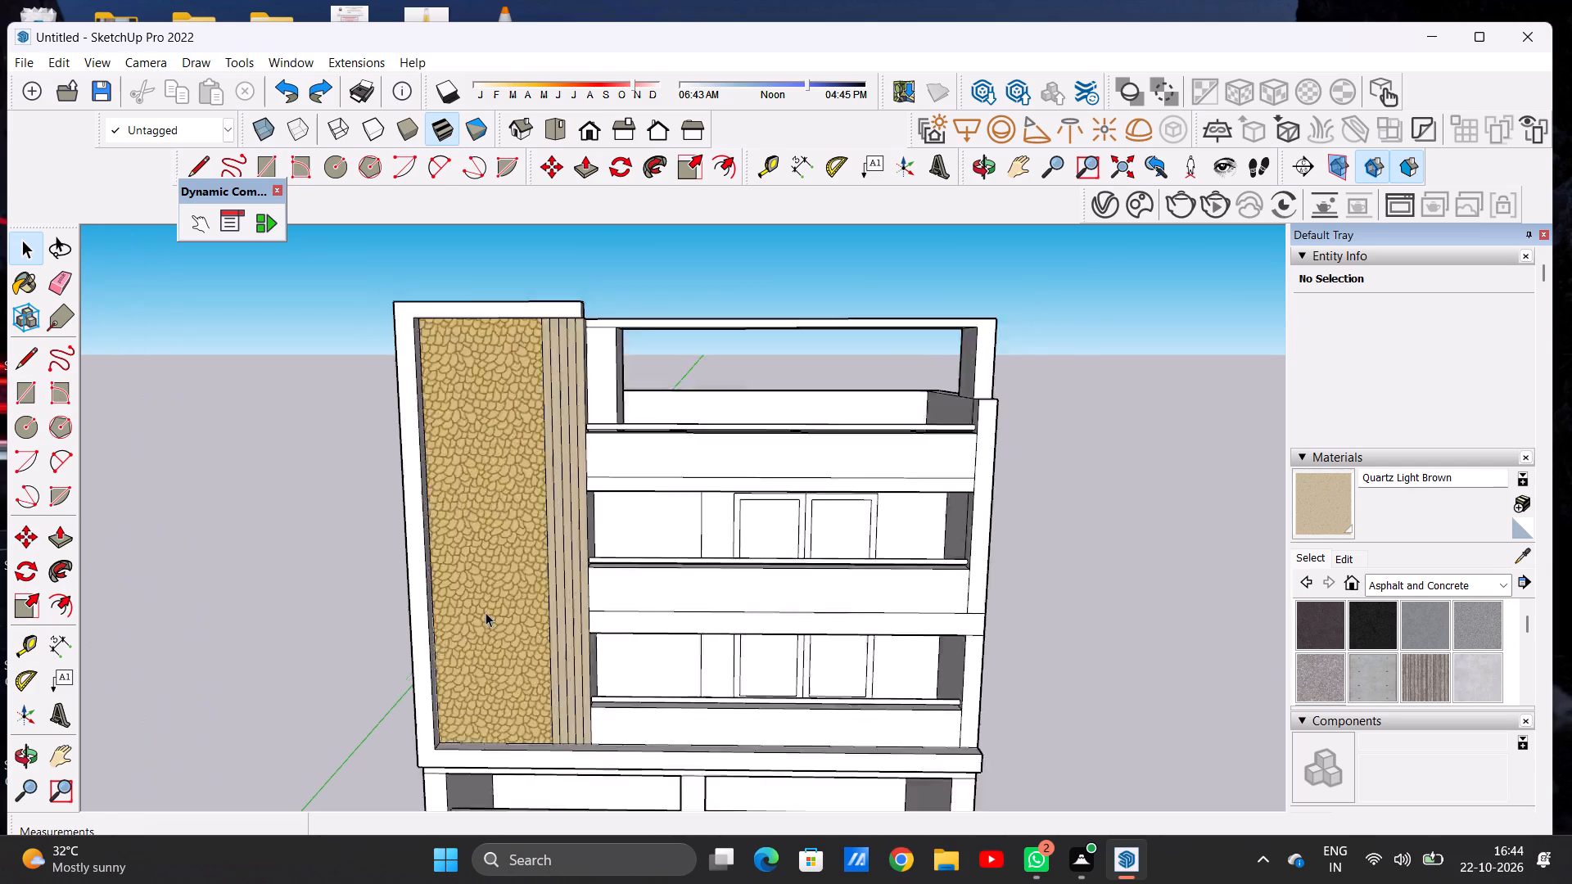
pyautogui.scroll(5, 486, 612)
pyautogui.scroll(-1, 486, 612)
pyautogui.scroll(5, 486, 612)
pyautogui.scroll(-12, 486, 612)
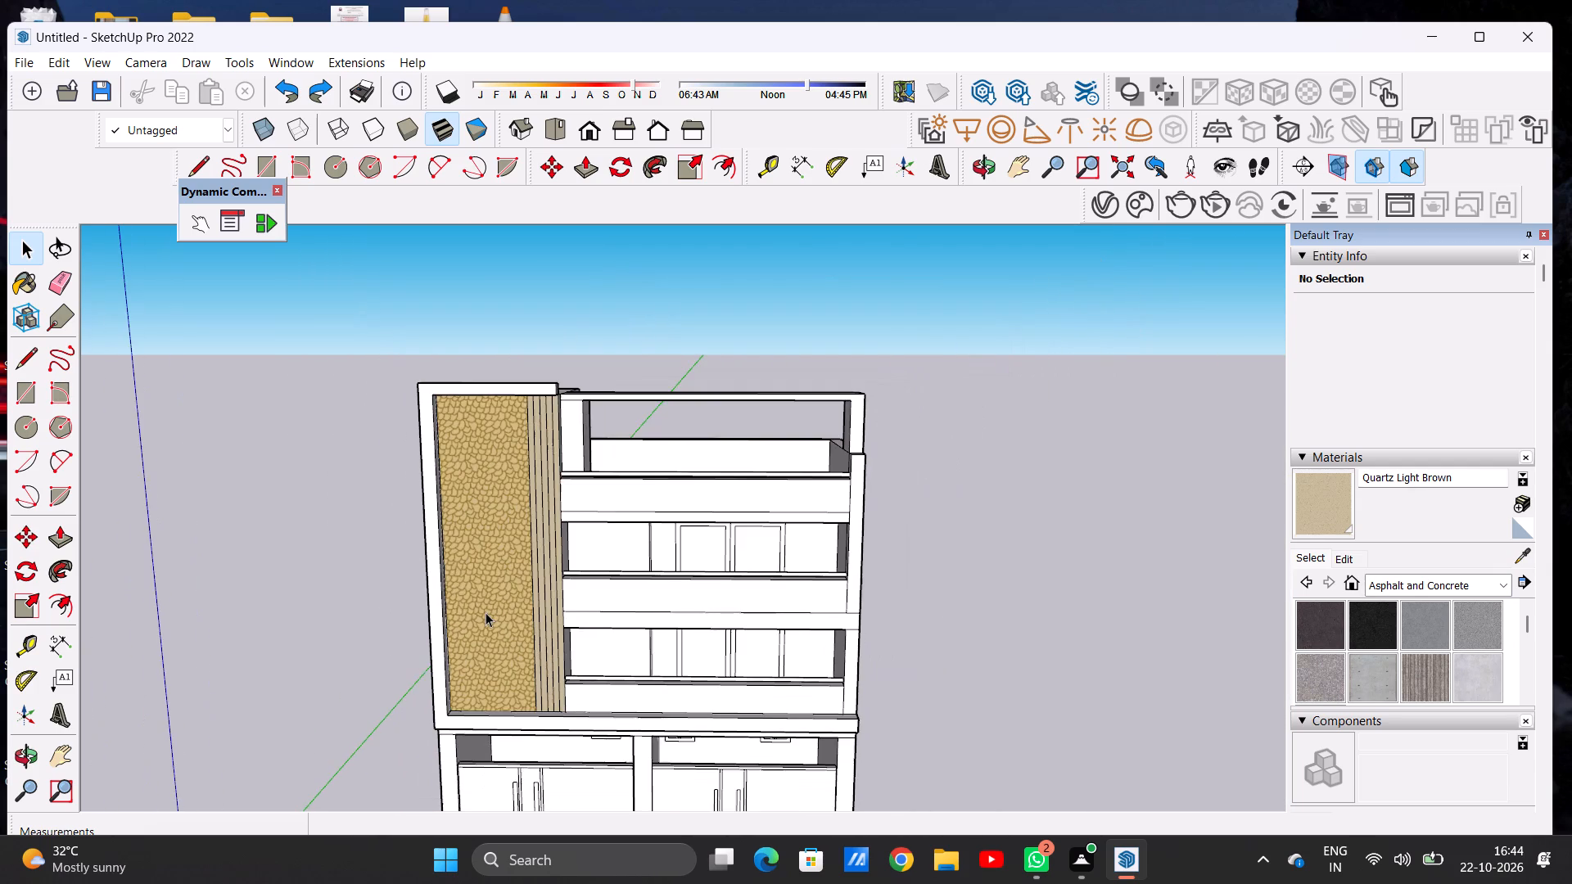
pyautogui.scroll(-6, 486, 612)
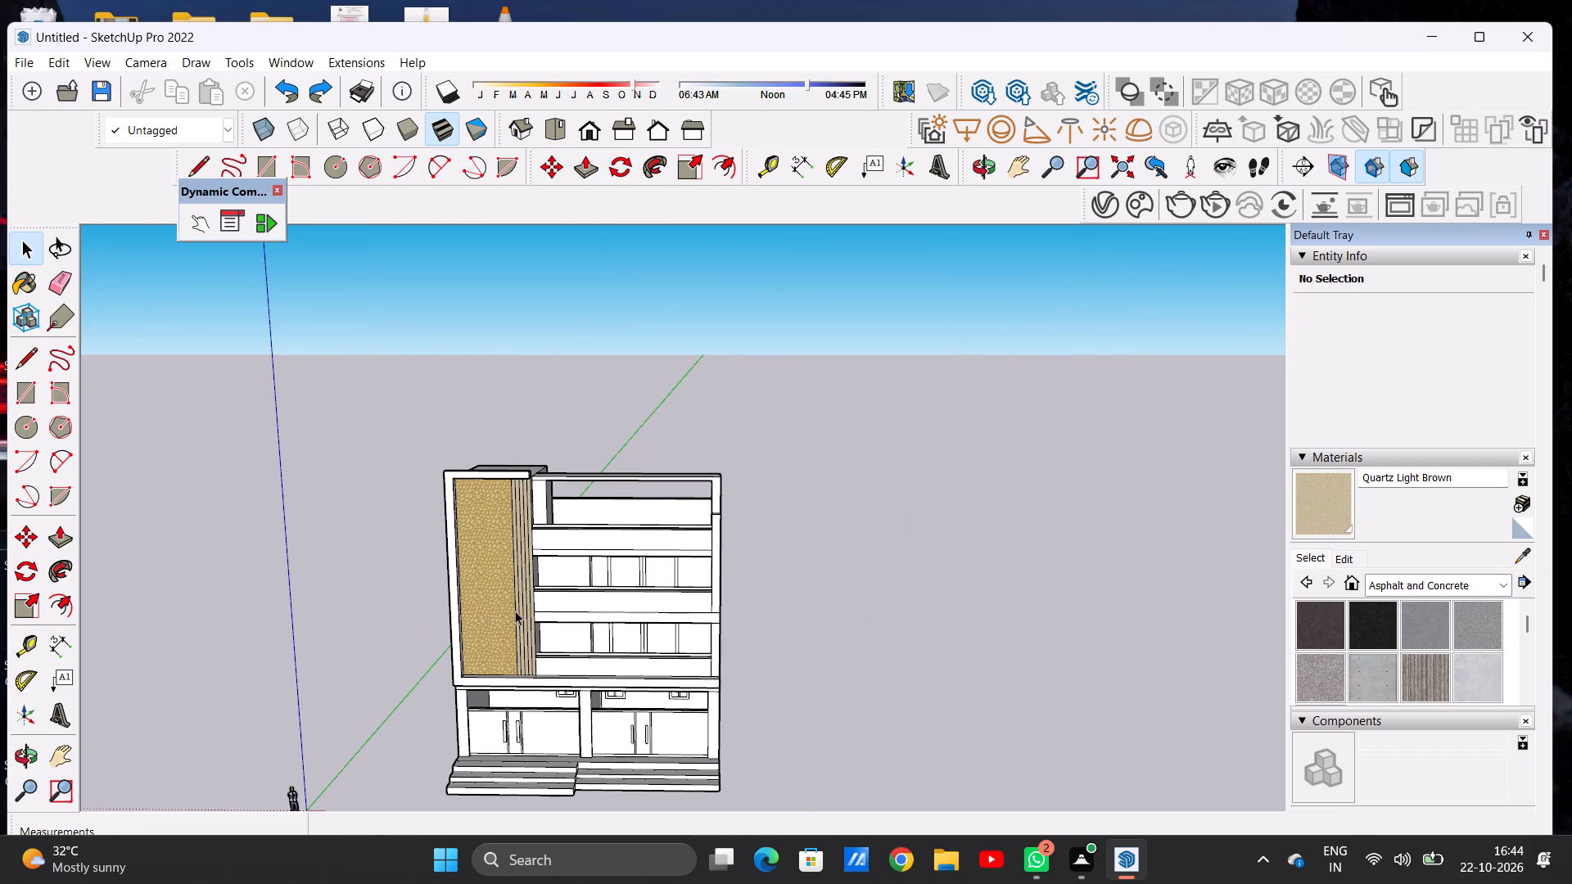
pyautogui.scroll(7, 522, 604)
pyautogui.moveTo(587, 653); pyautogui.dragTo(612, 600, button='middle')
pyautogui.moveTo(553, 590); pyautogui.dragTo(554, 637, button='middle')
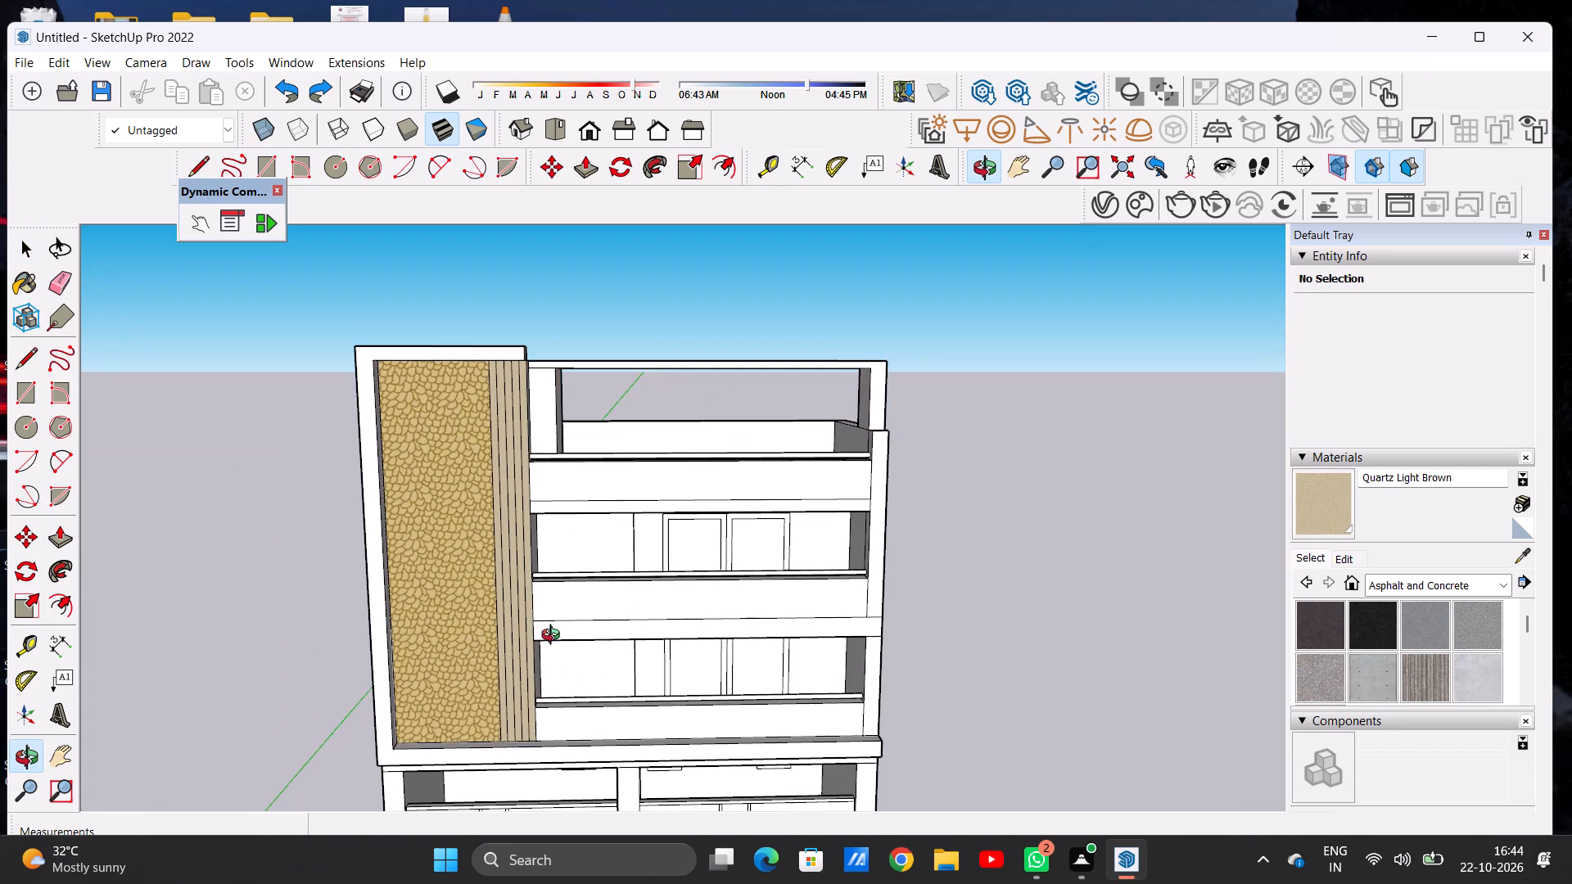
pyautogui.moveTo(554, 637); pyautogui.dragTo(551, 612, button='middle')
pyautogui.middleClick(549, 609)
pyautogui.middleClick(545, 593)
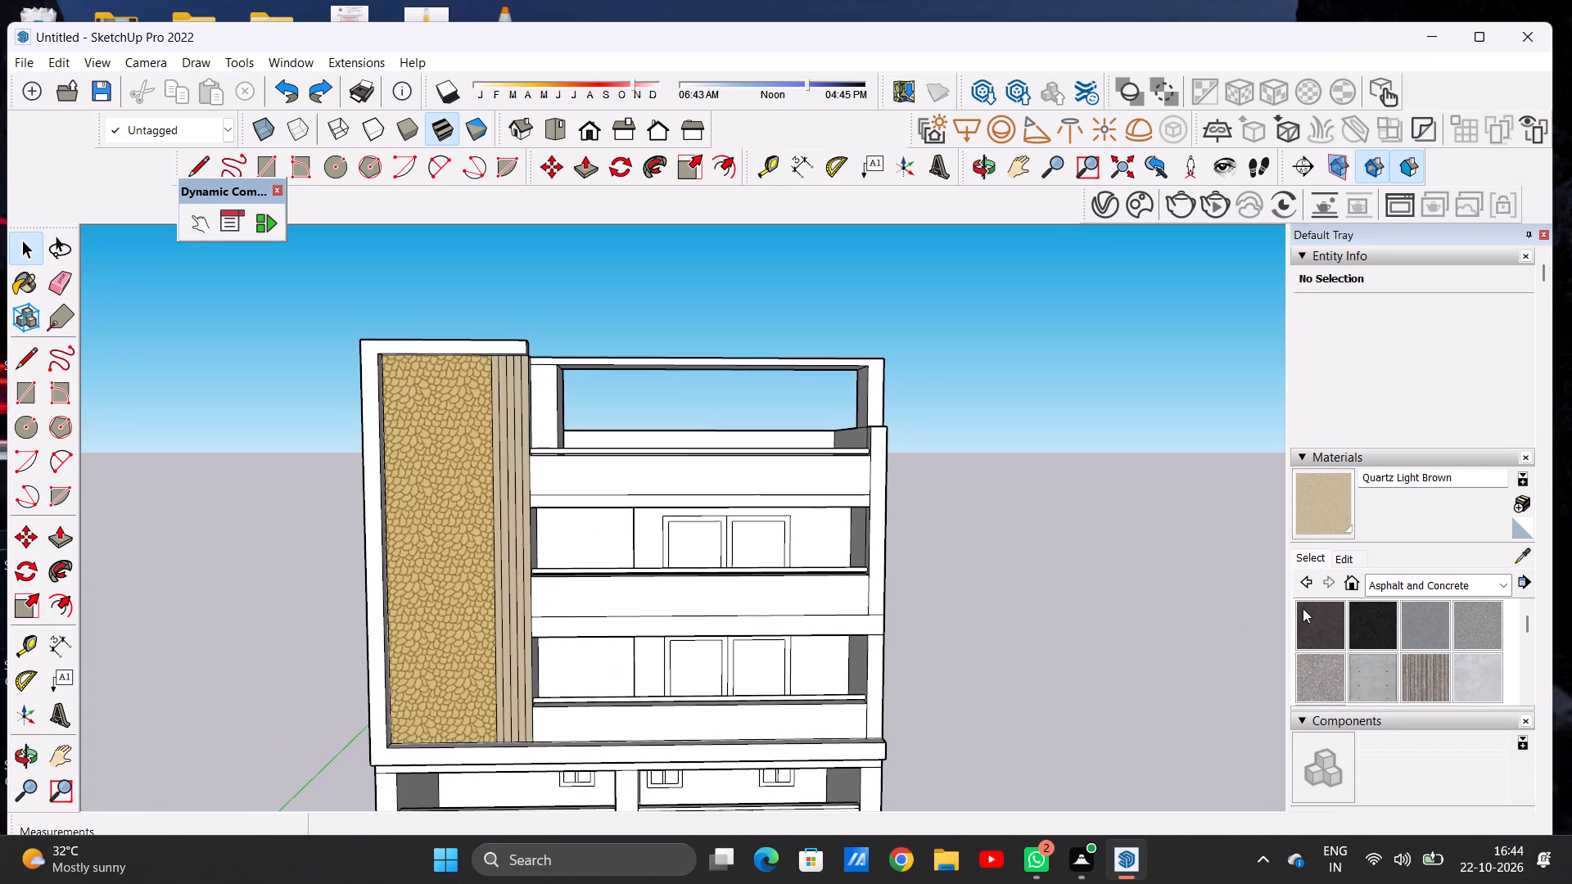
pyautogui.scroll(-1, 1395, 658)
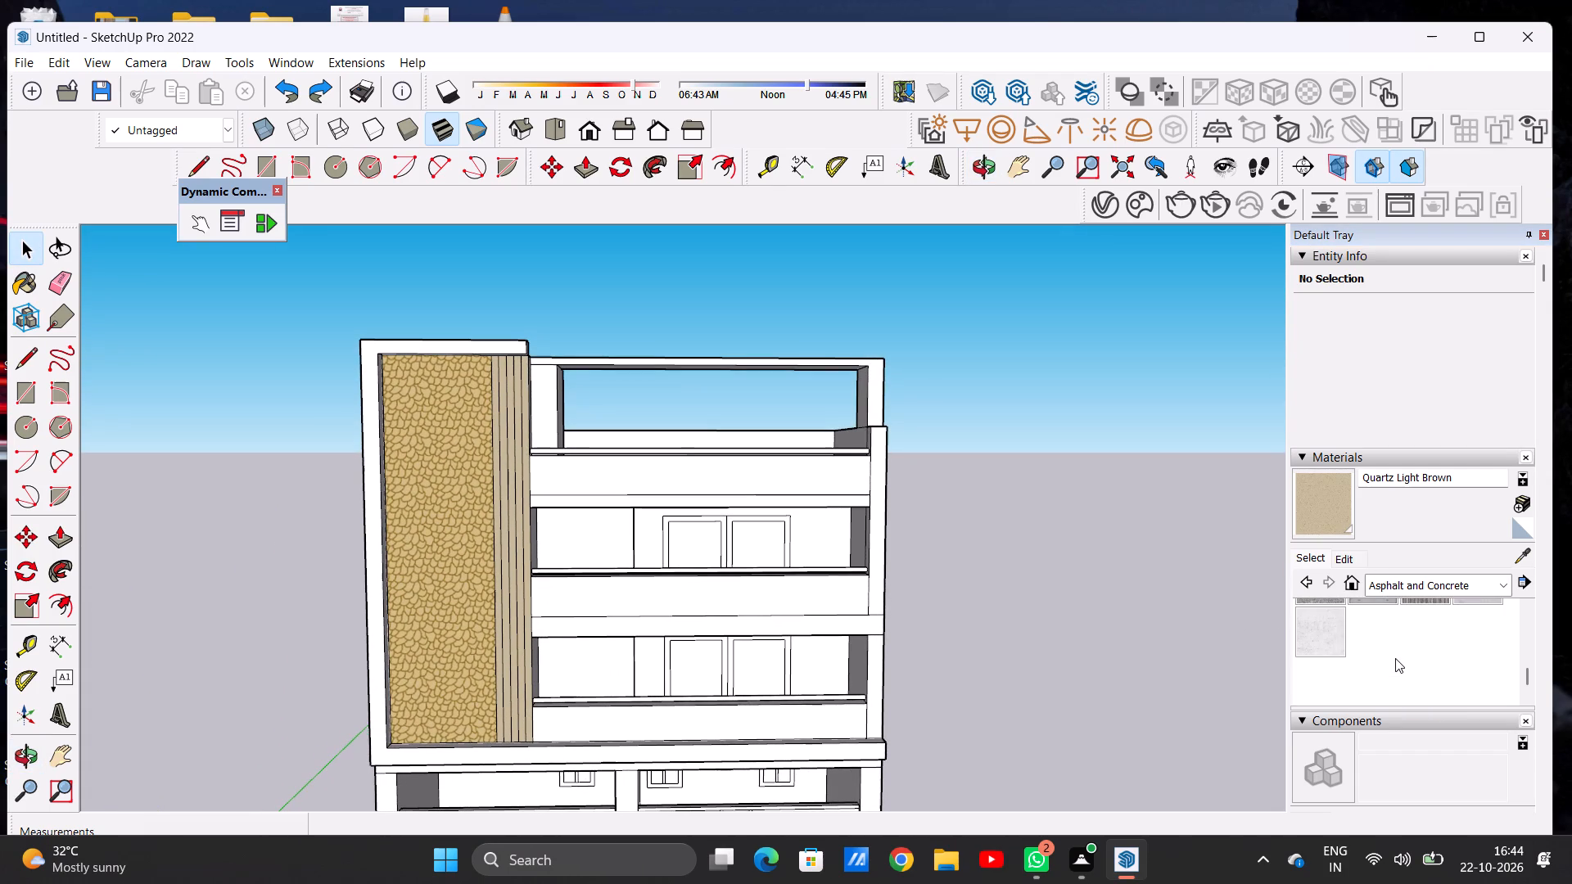
pyautogui.scroll(1, 1389, 649)
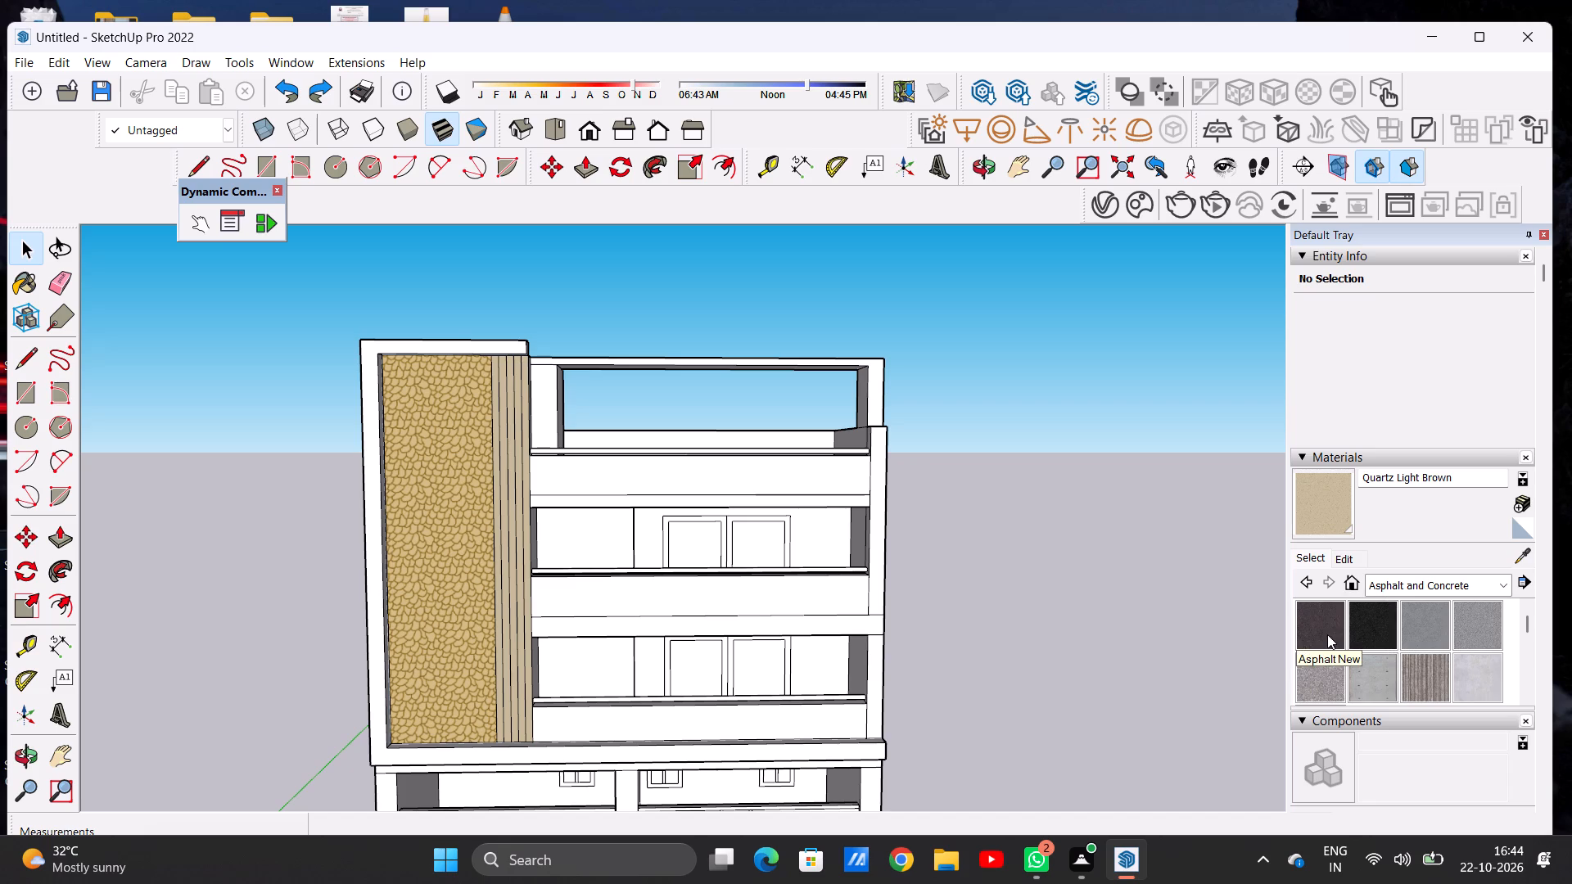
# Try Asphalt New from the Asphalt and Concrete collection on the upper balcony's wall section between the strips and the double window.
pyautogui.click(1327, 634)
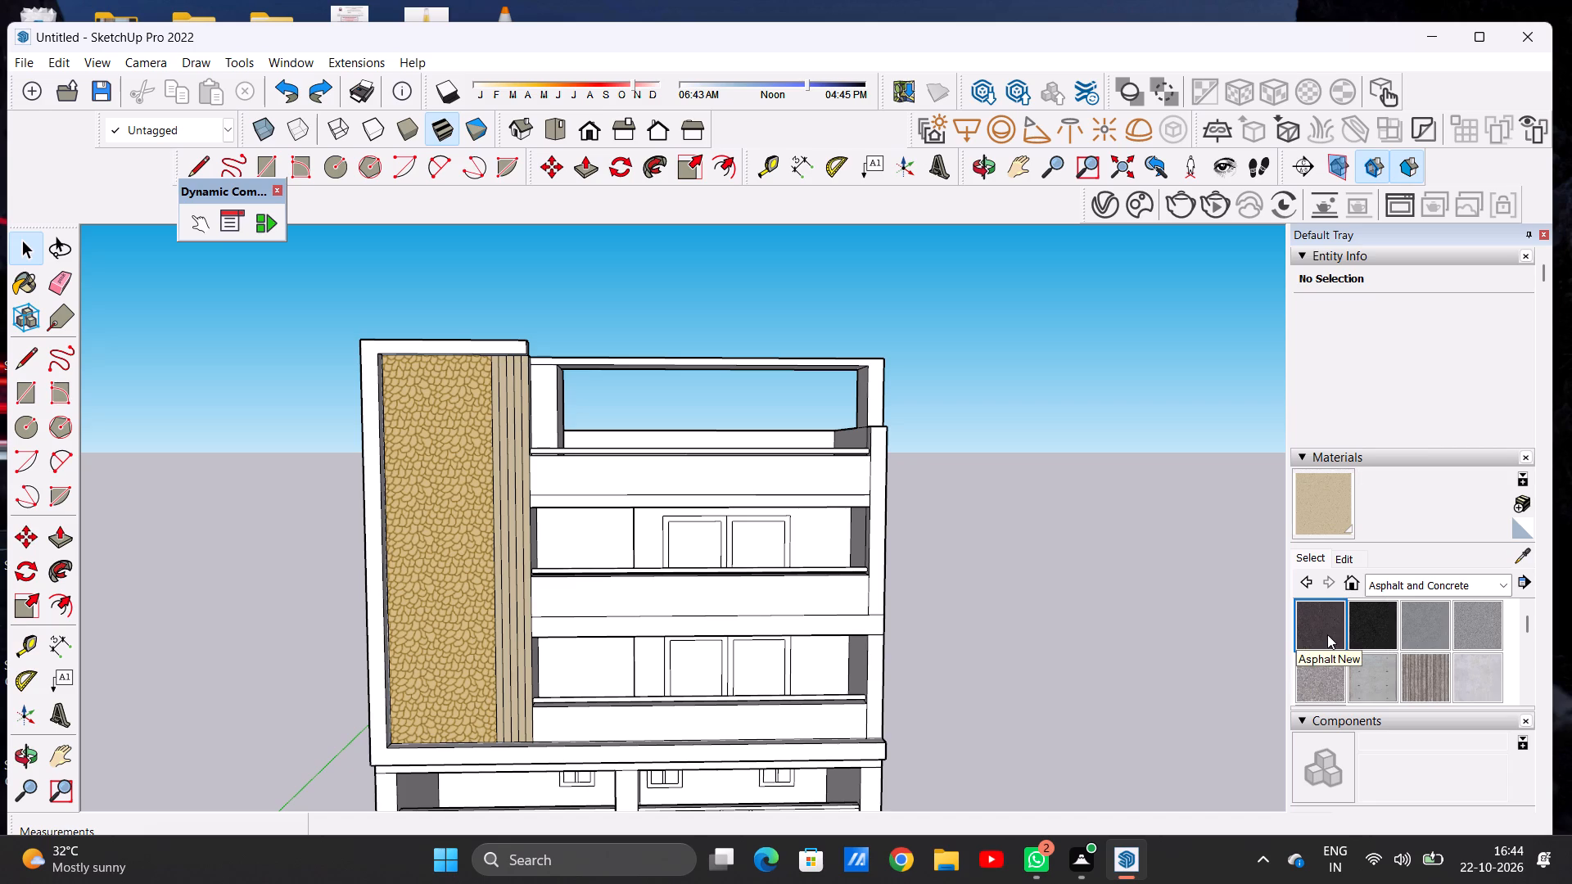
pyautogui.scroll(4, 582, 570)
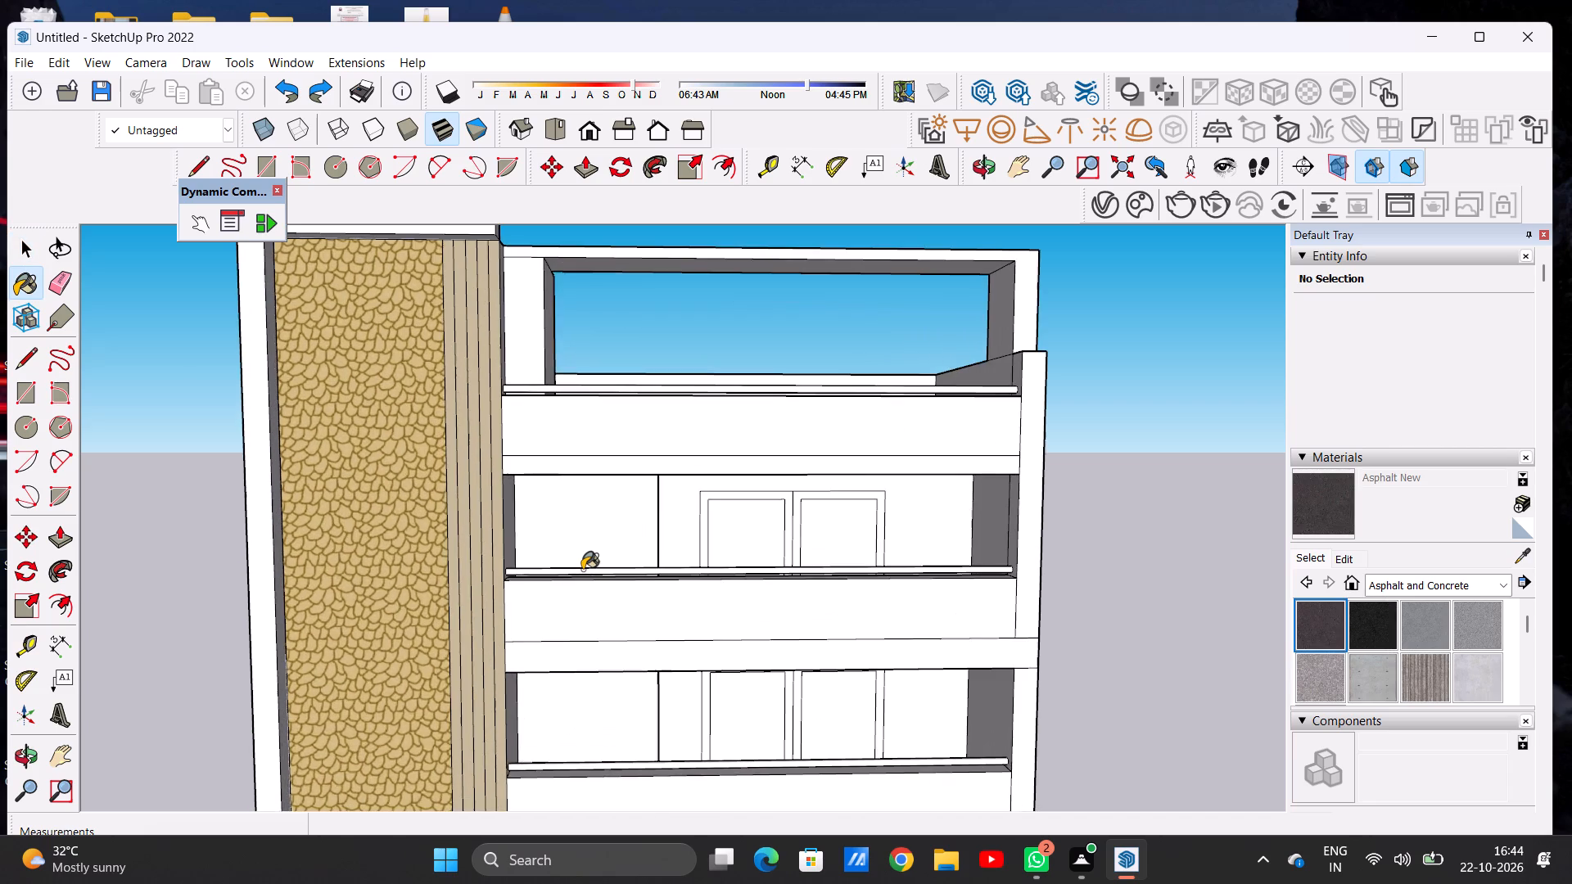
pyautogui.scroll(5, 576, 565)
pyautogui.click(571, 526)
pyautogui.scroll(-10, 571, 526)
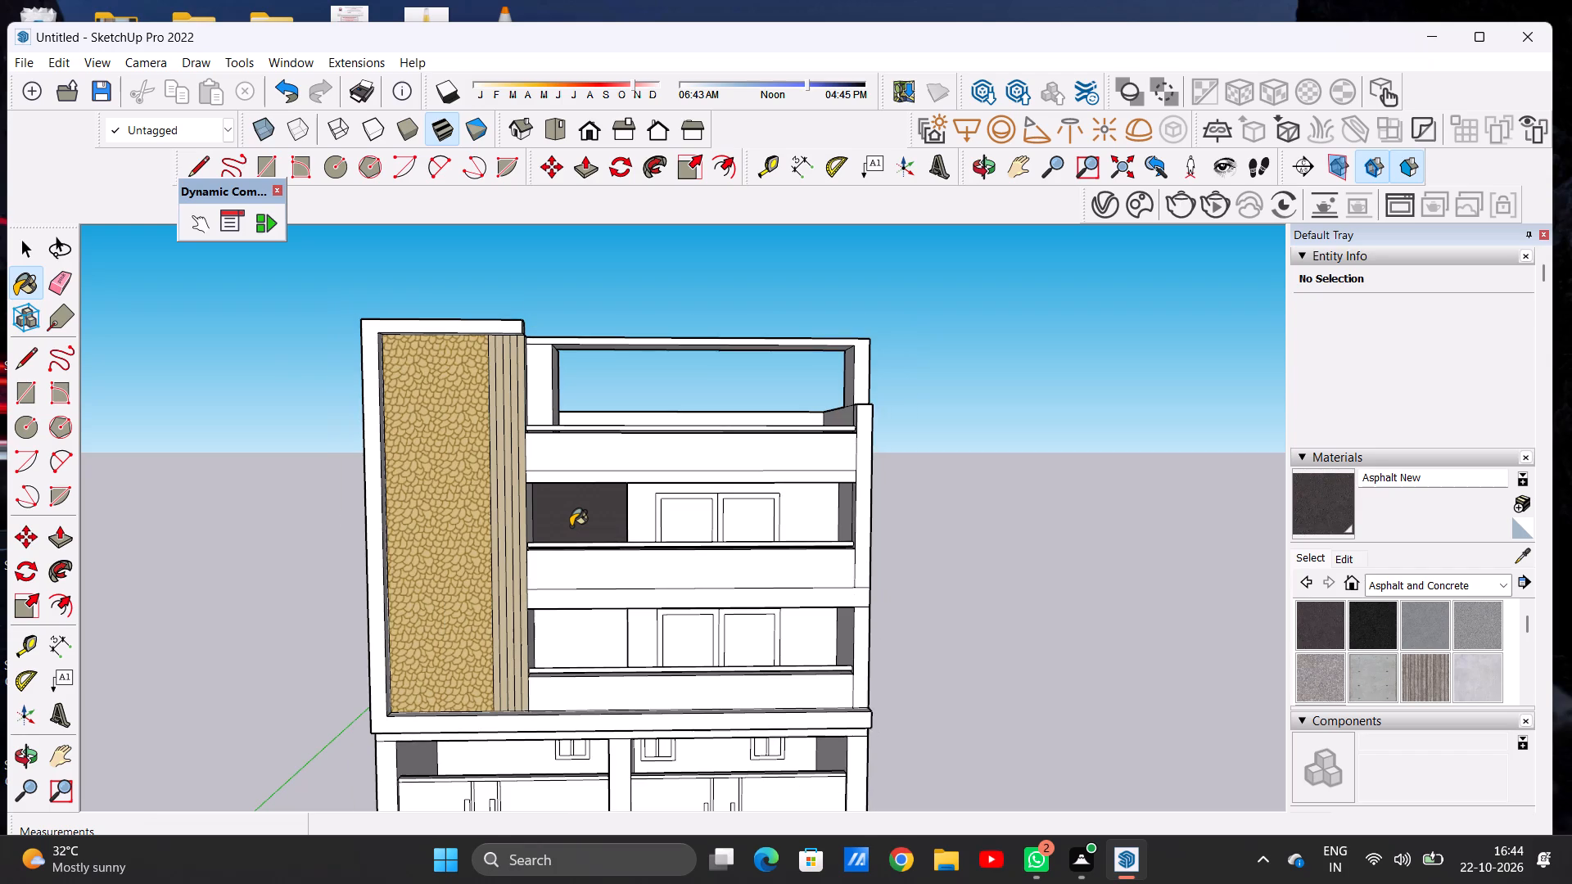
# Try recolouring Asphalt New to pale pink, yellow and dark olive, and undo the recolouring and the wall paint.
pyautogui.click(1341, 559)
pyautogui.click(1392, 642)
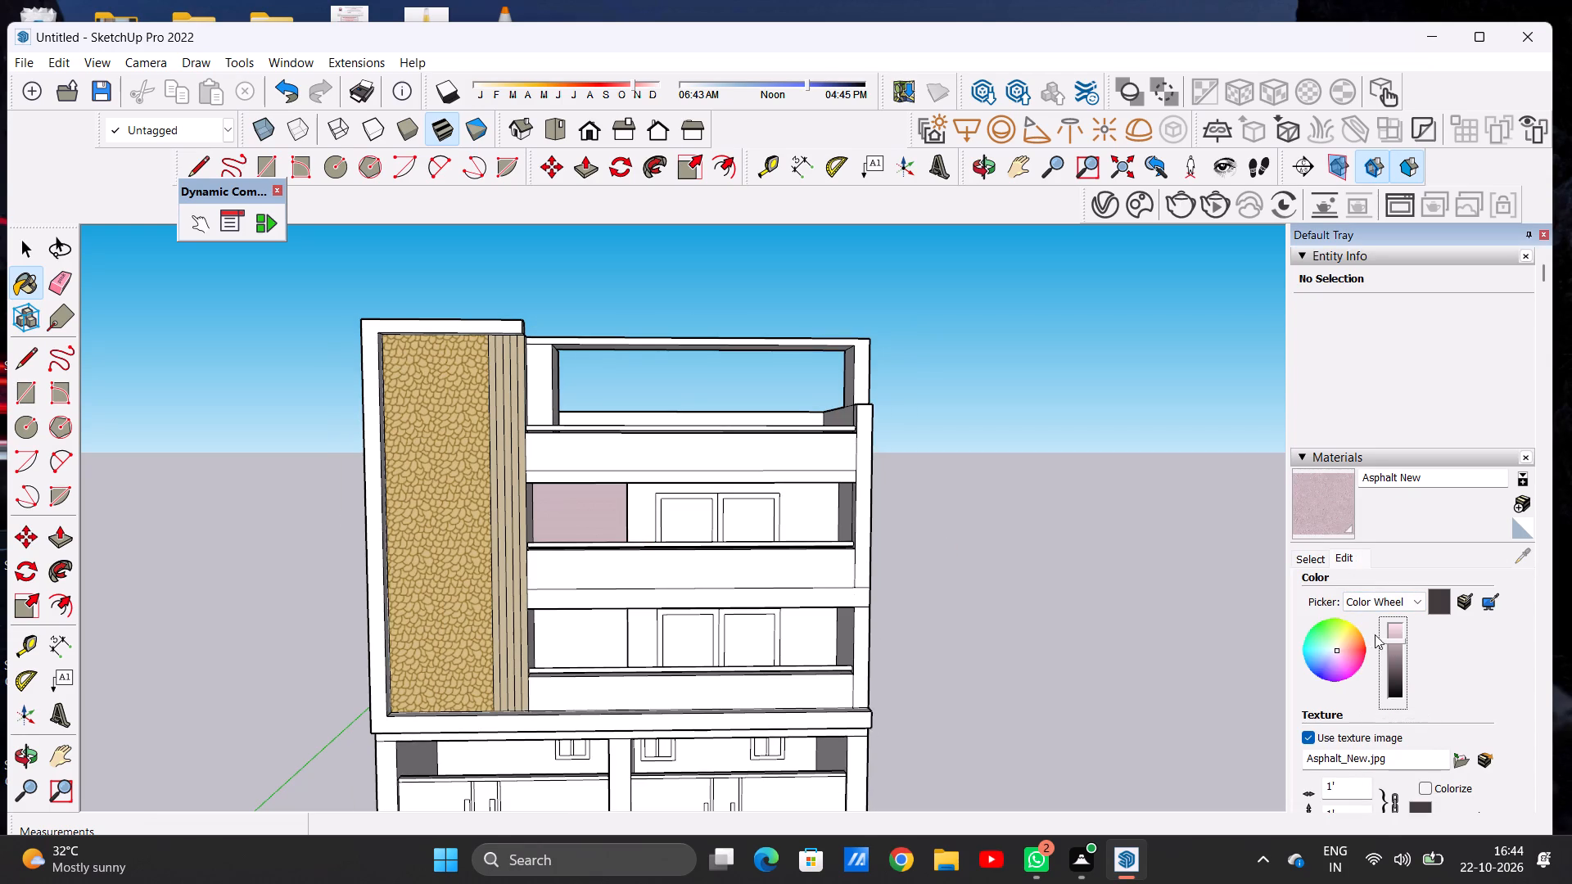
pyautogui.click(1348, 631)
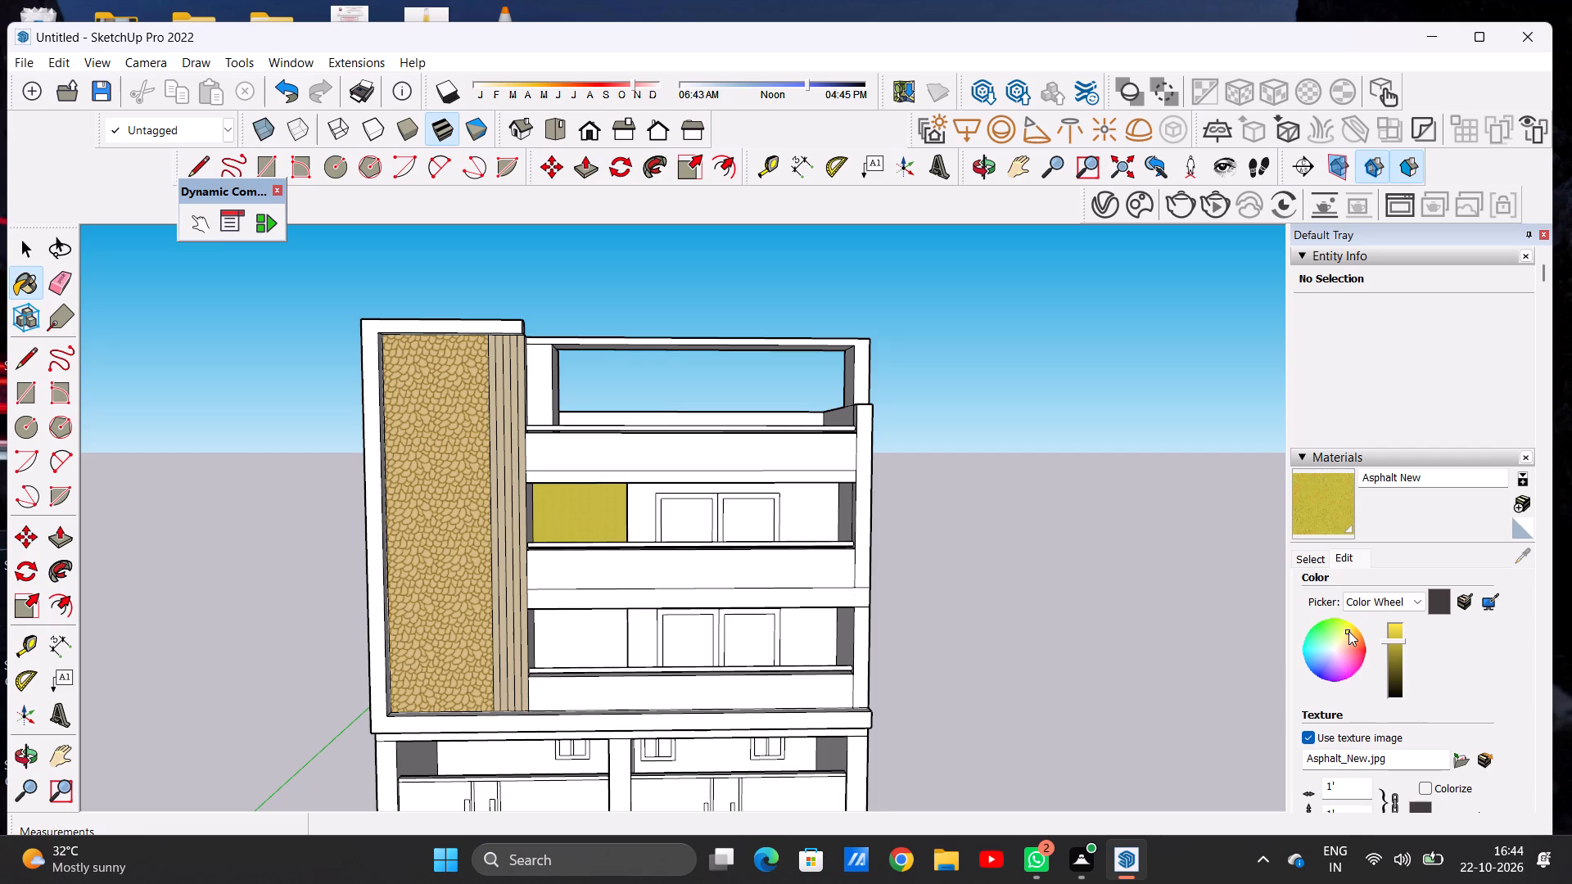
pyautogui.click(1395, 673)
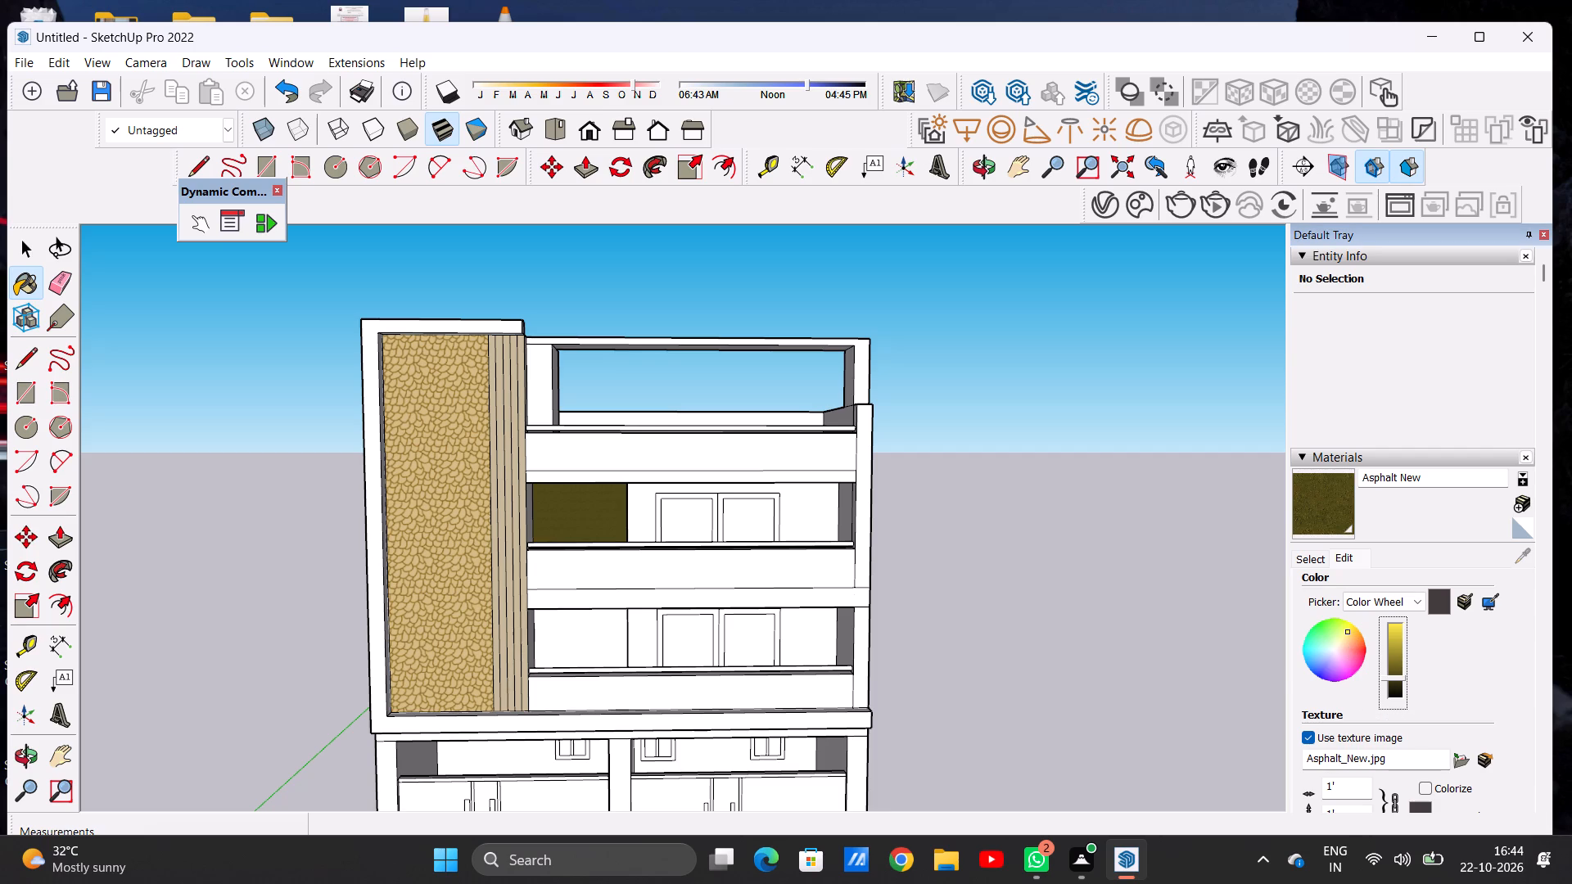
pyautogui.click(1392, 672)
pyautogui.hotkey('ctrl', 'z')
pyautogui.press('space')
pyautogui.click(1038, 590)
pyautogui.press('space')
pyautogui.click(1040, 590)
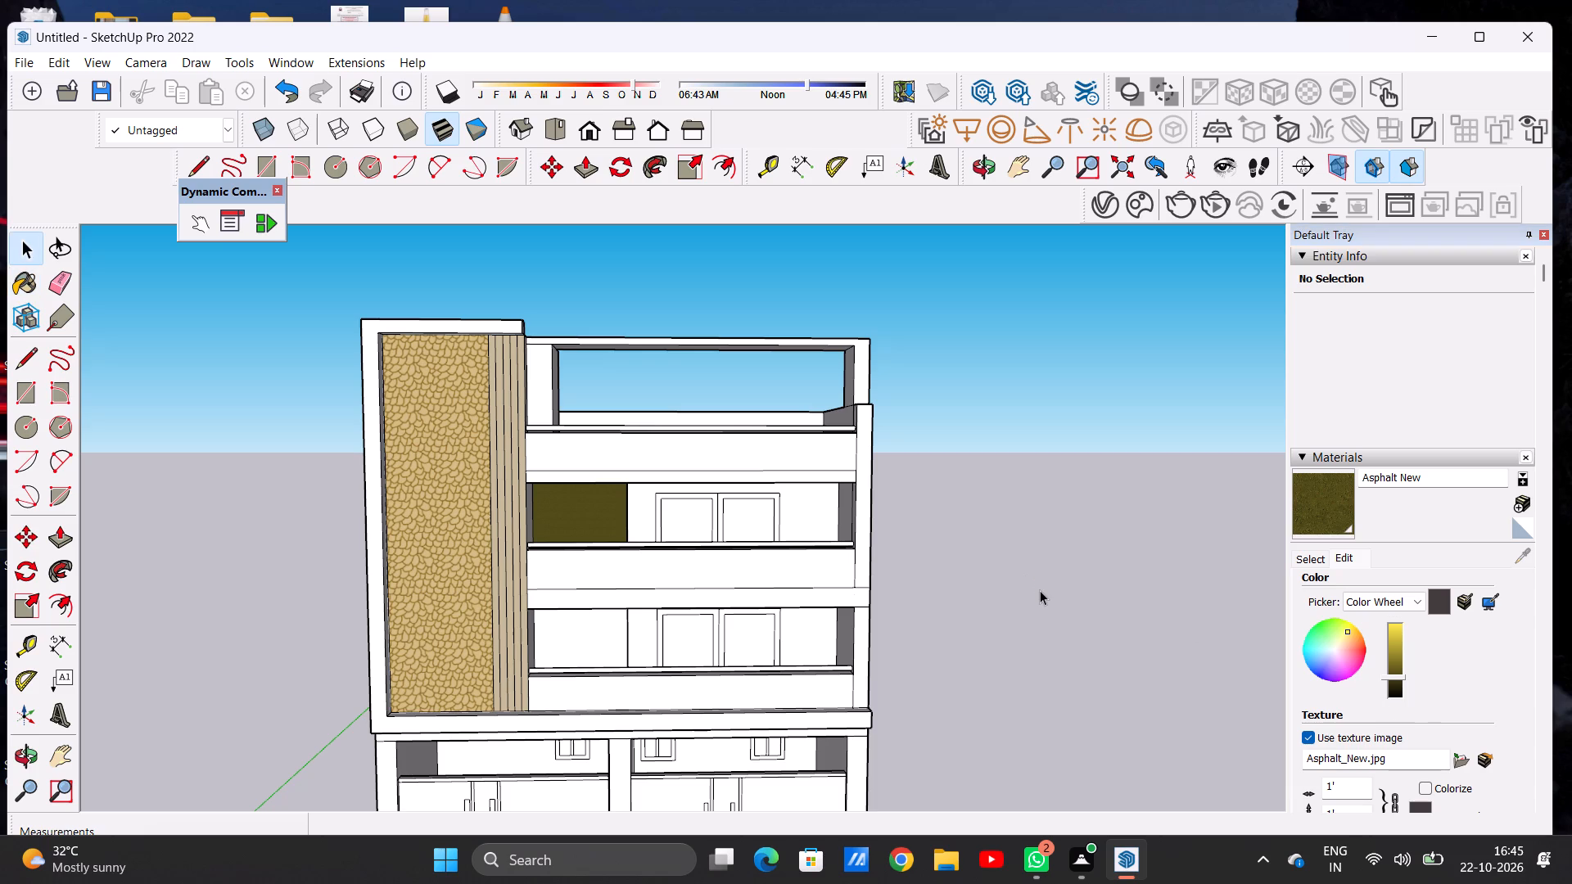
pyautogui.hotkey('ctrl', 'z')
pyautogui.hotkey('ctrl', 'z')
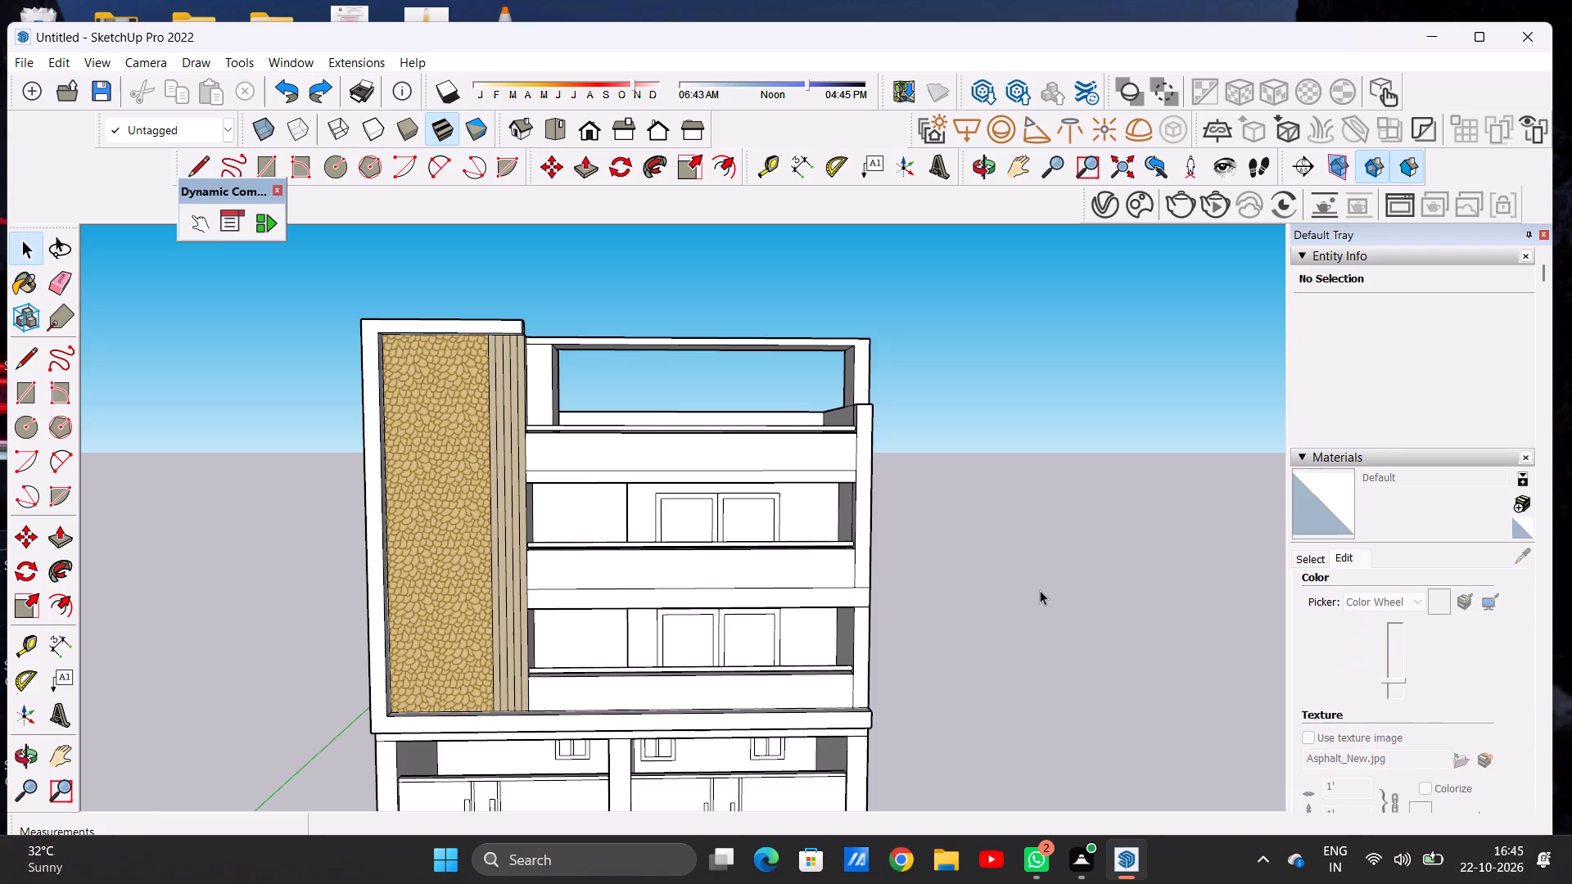
# Examine the balcony walls close up and against the whole building, and review the Asphalt and Concrete swatches again.
pyautogui.scroll(-7, 1040, 590)
pyautogui.scroll(7, 1421, 606)
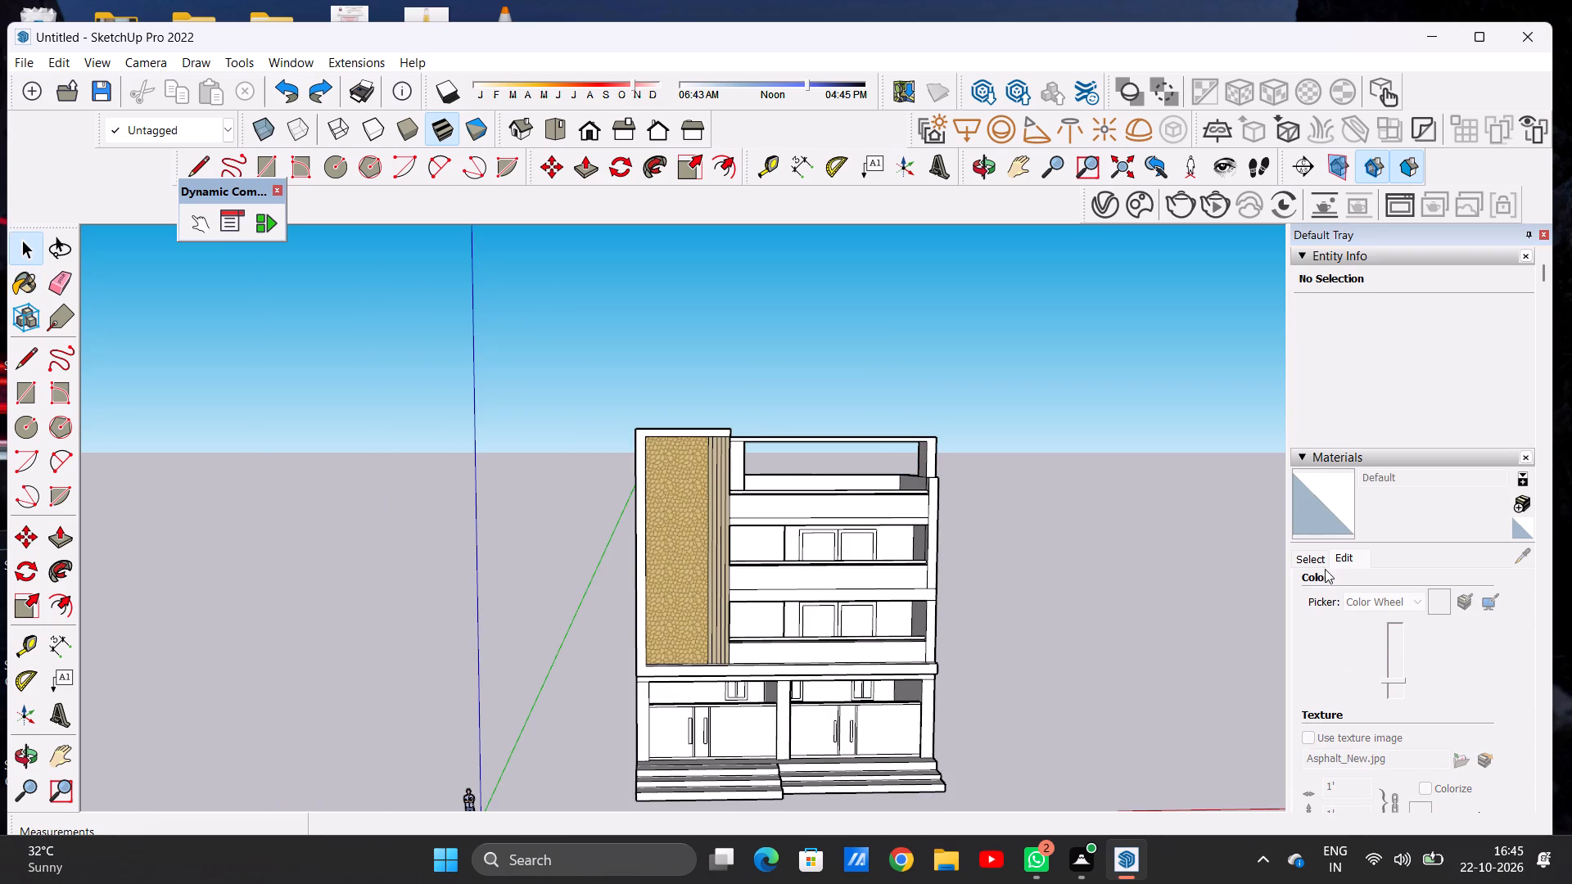
pyautogui.click(1319, 560)
pyautogui.scroll(7, 1157, 596)
pyautogui.scroll(-2, 1028, 643)
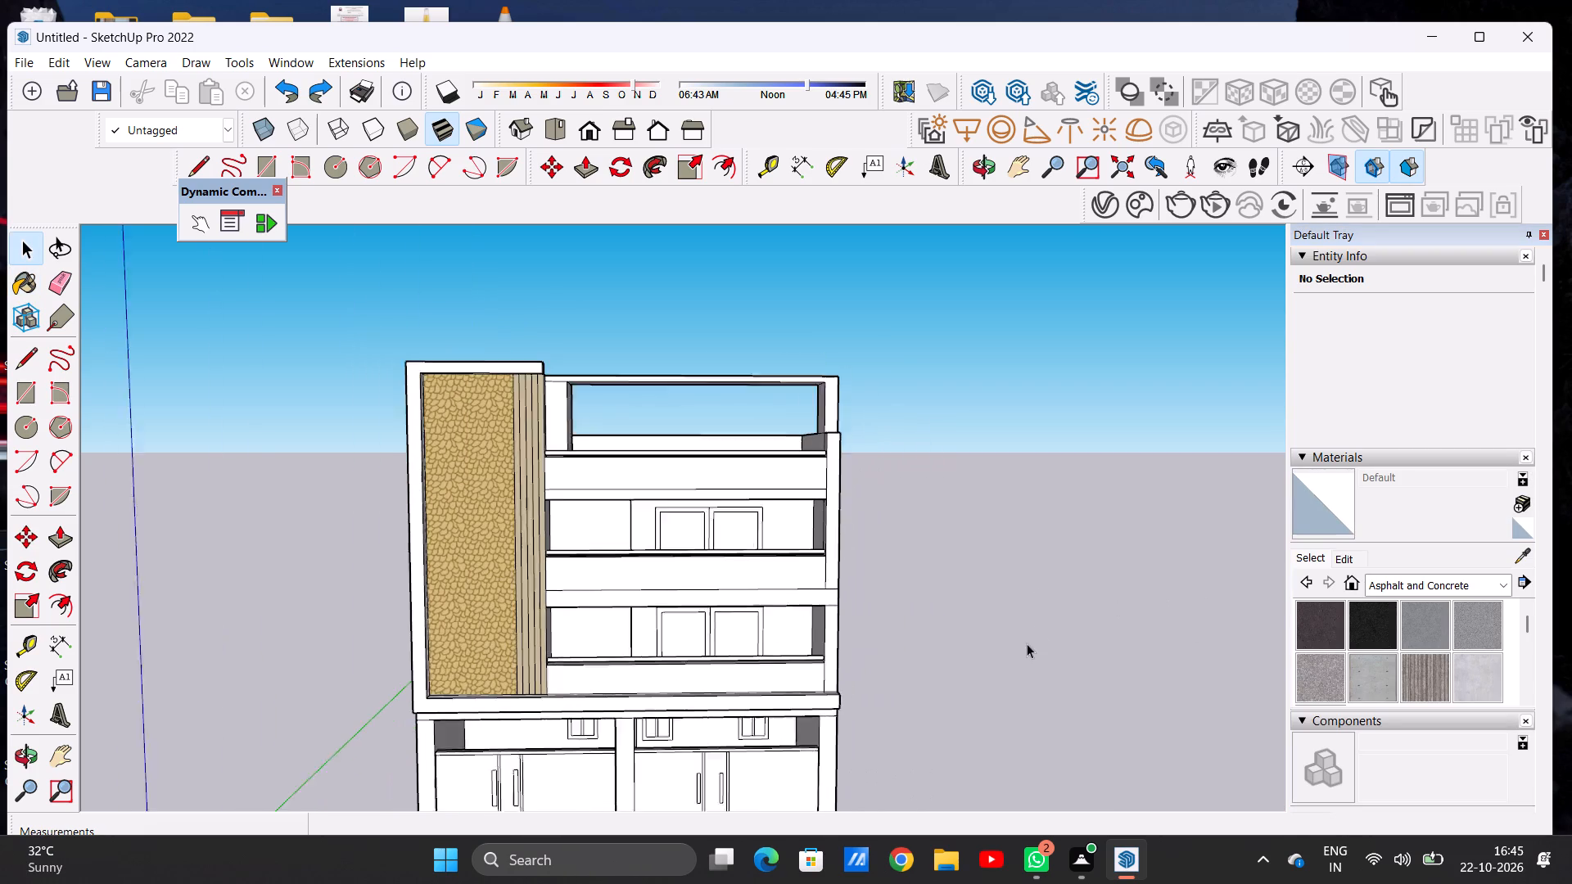
pyautogui.scroll(-1, 1027, 643)
pyautogui.scroll(6, 635, 499)
pyautogui.scroll(5, 659, 614)
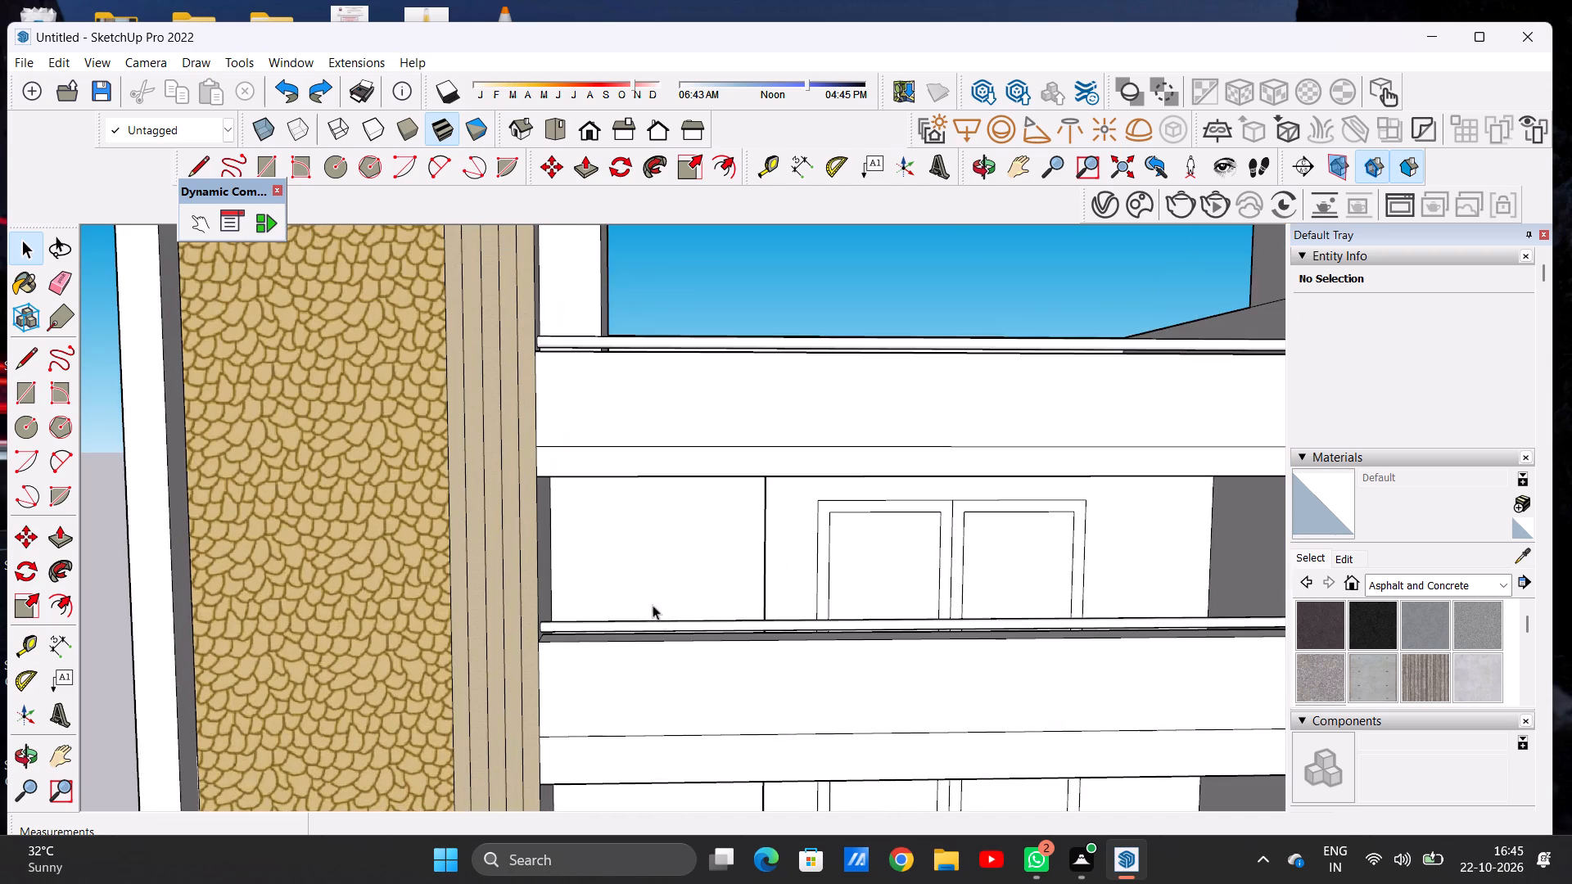
pyautogui.scroll(-12, 639, 557)
pyautogui.scroll(9, 654, 611)
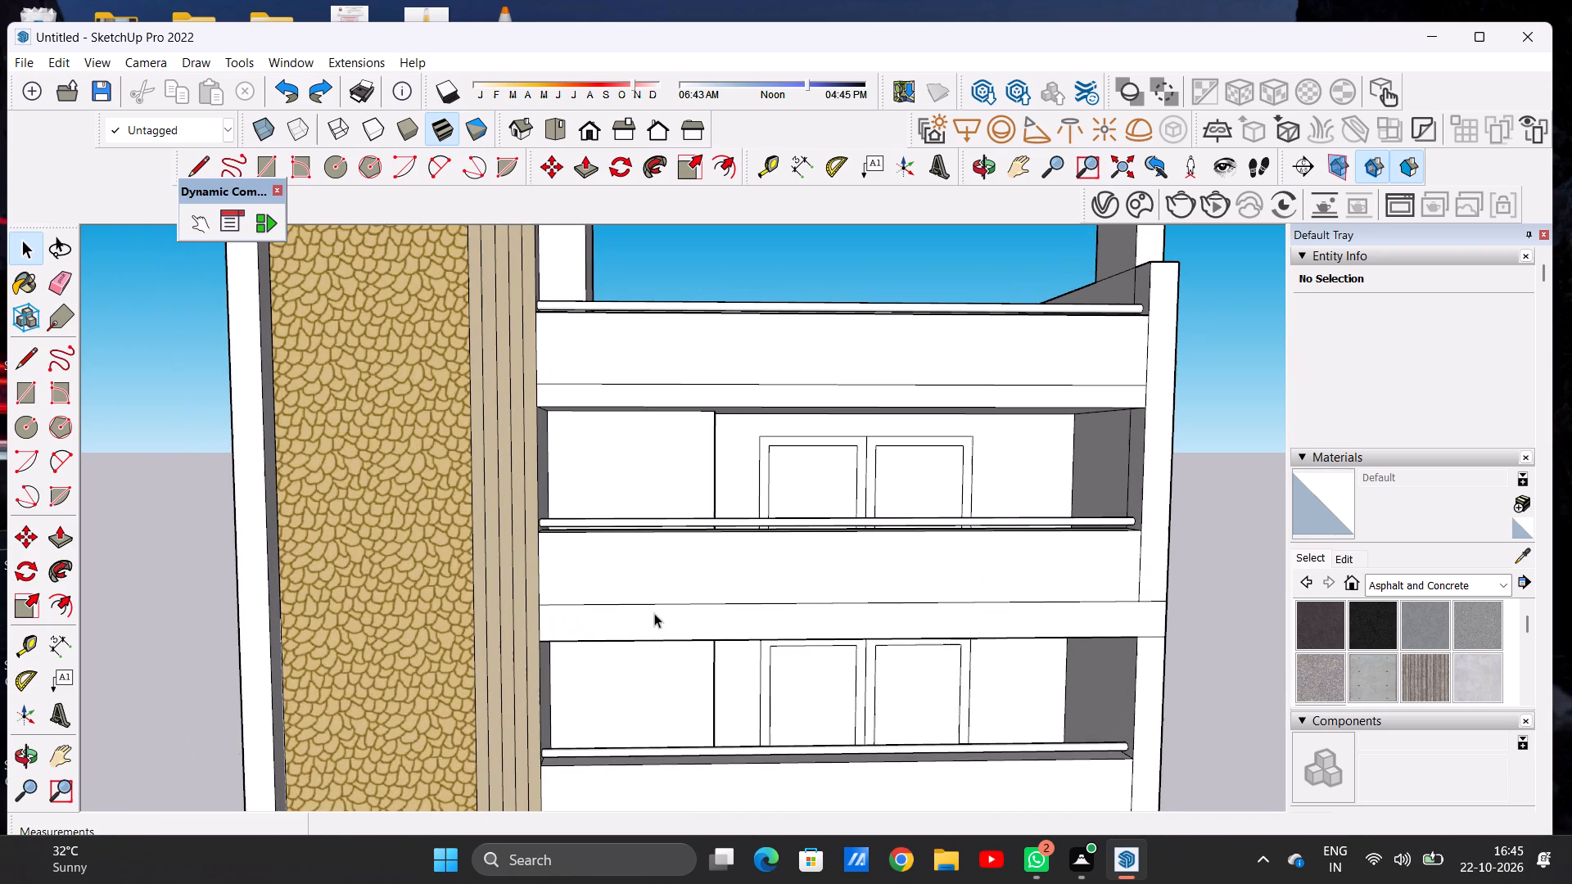
pyautogui.scroll(-8, 655, 613)
pyautogui.scroll(2, 665, 614)
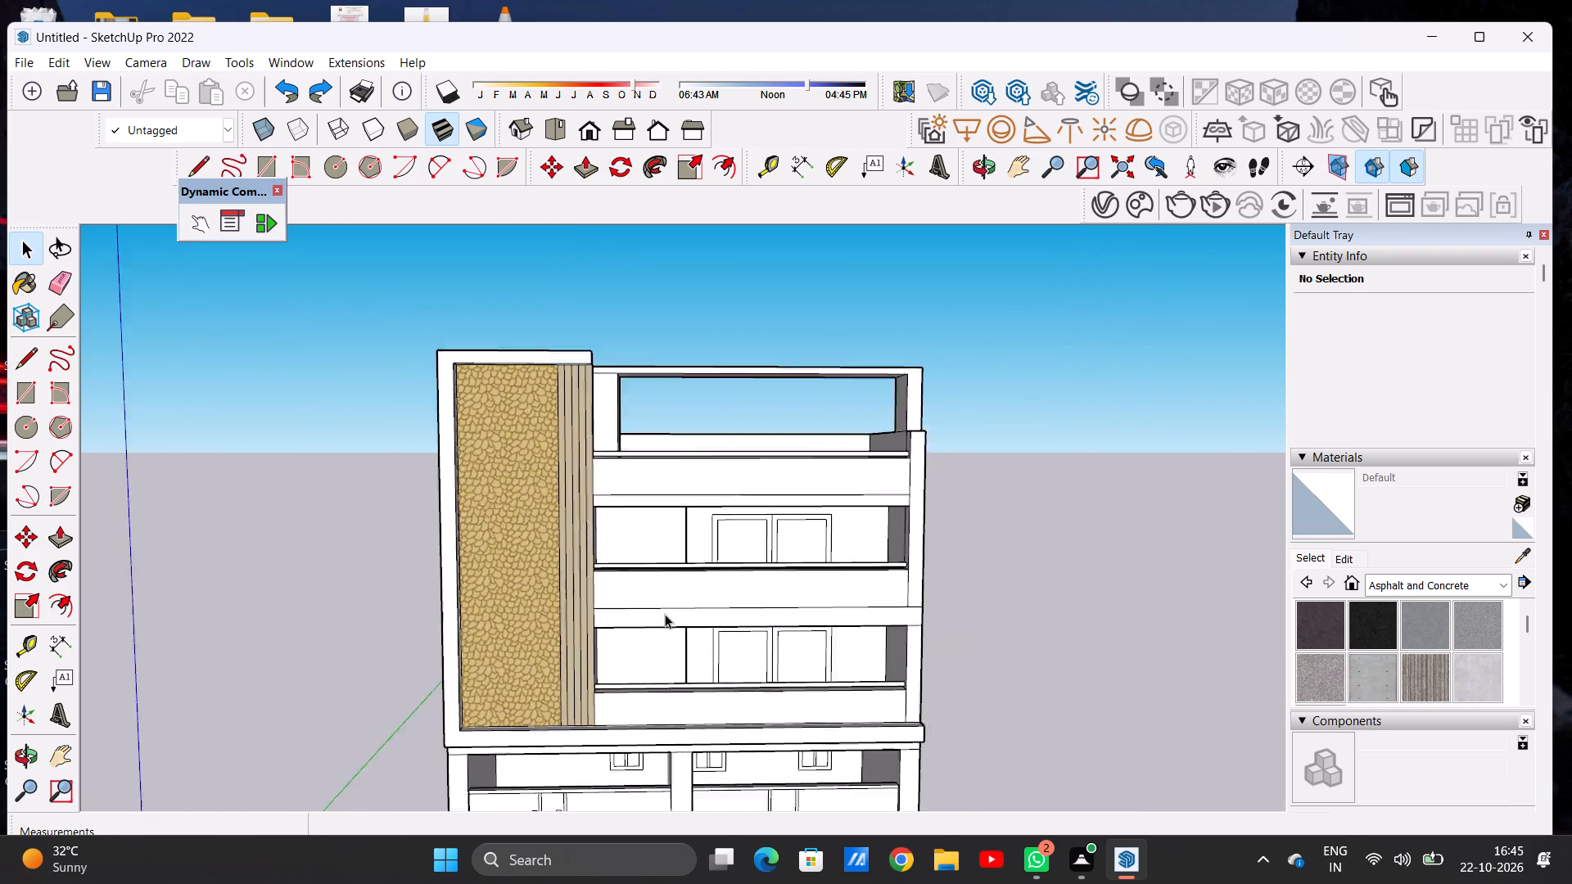
pyautogui.scroll(6, 665, 614)
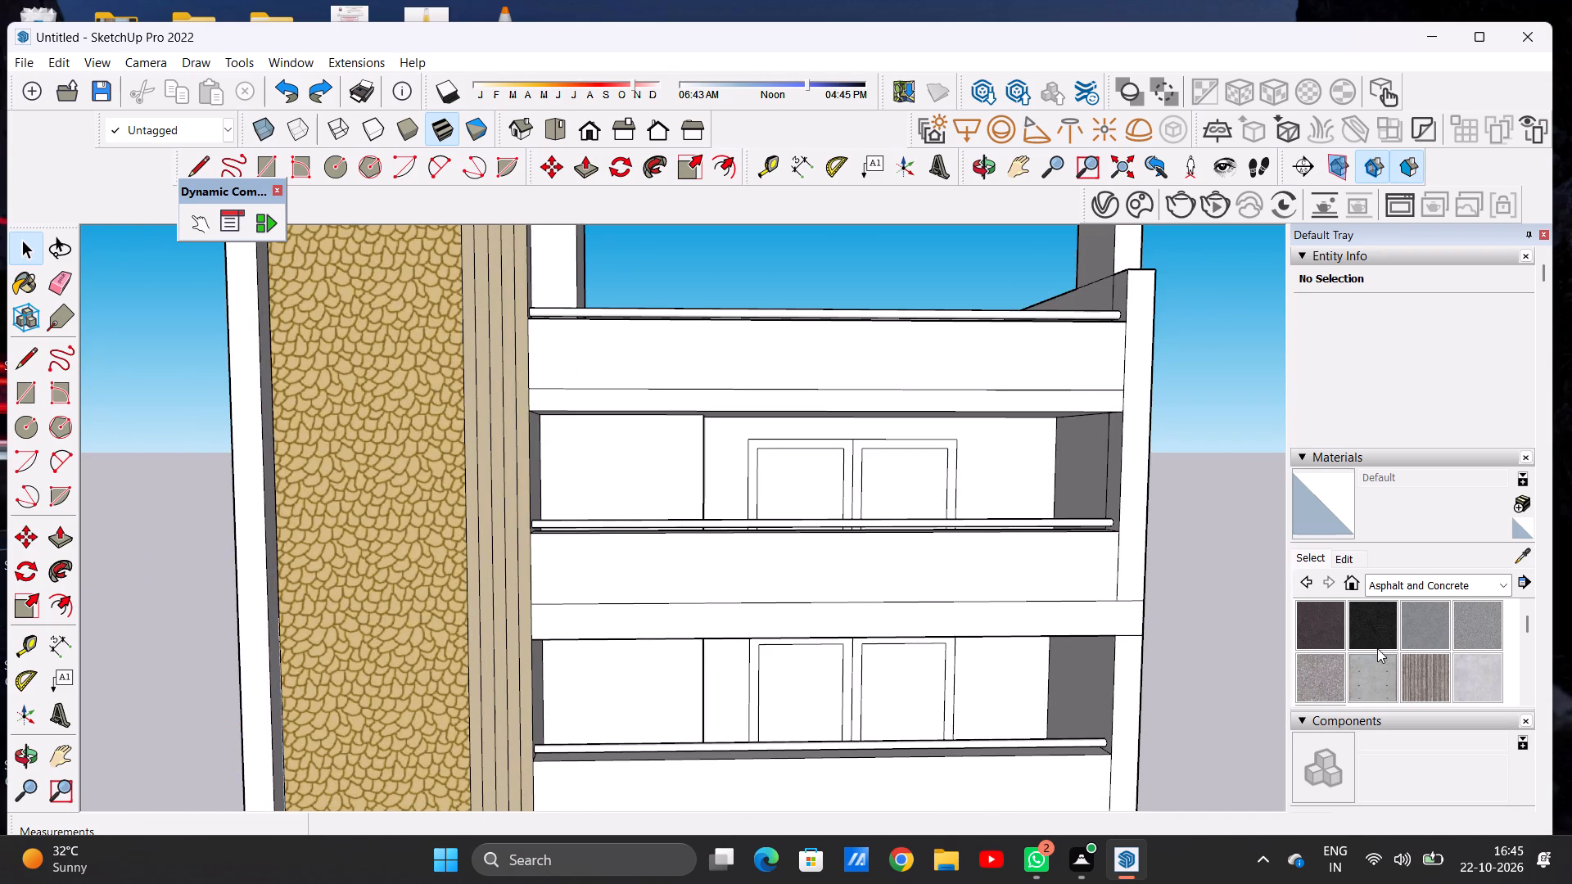
pyautogui.scroll(-2, 1370, 665)
pyautogui.scroll(1, 1370, 665)
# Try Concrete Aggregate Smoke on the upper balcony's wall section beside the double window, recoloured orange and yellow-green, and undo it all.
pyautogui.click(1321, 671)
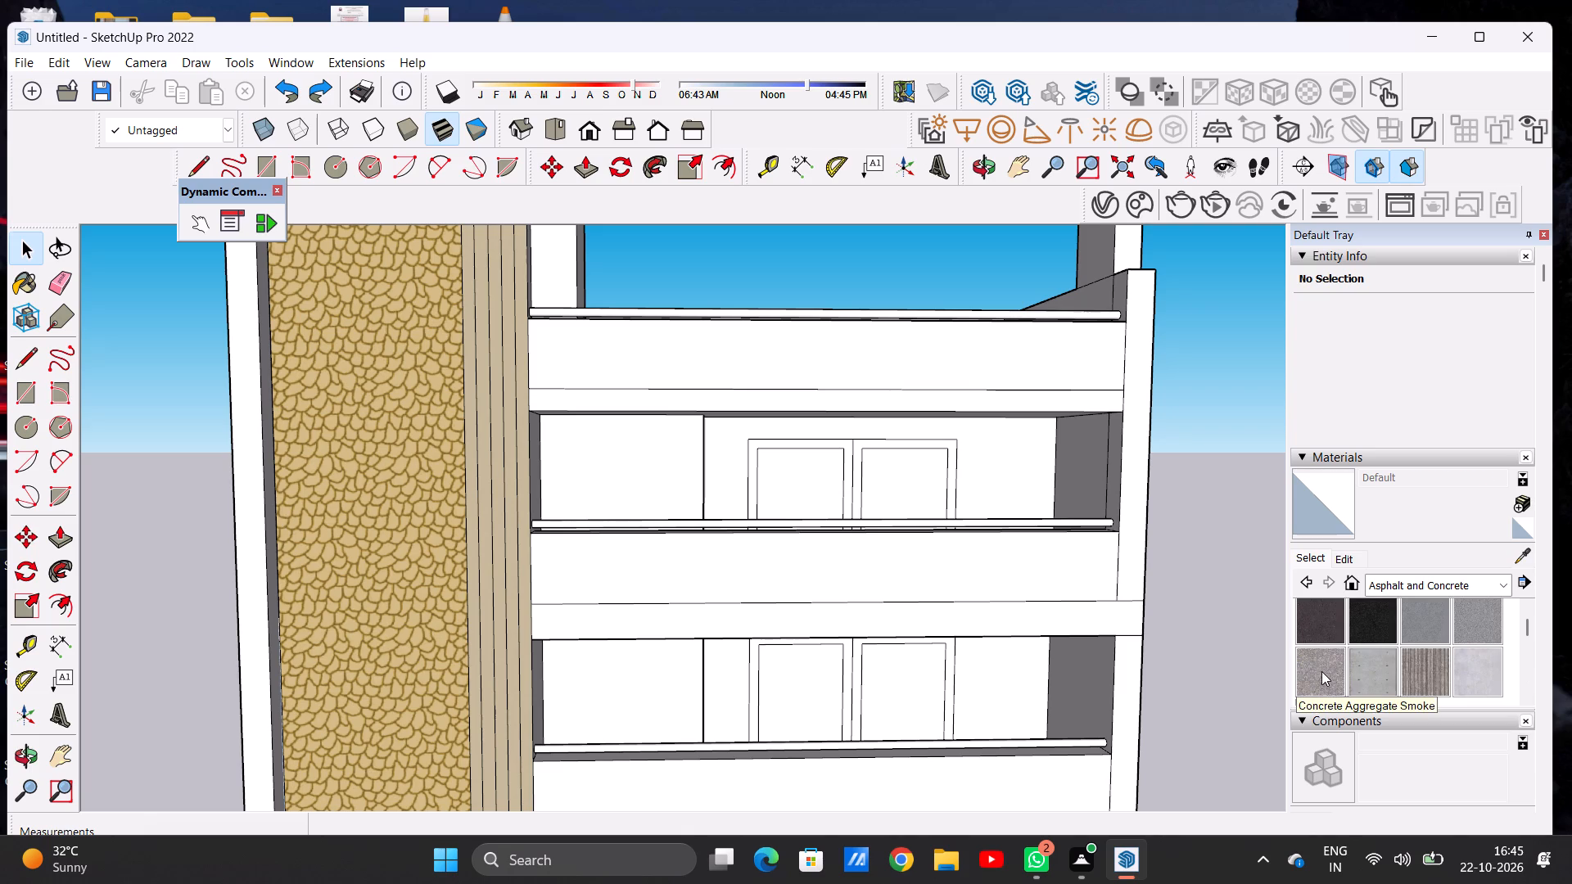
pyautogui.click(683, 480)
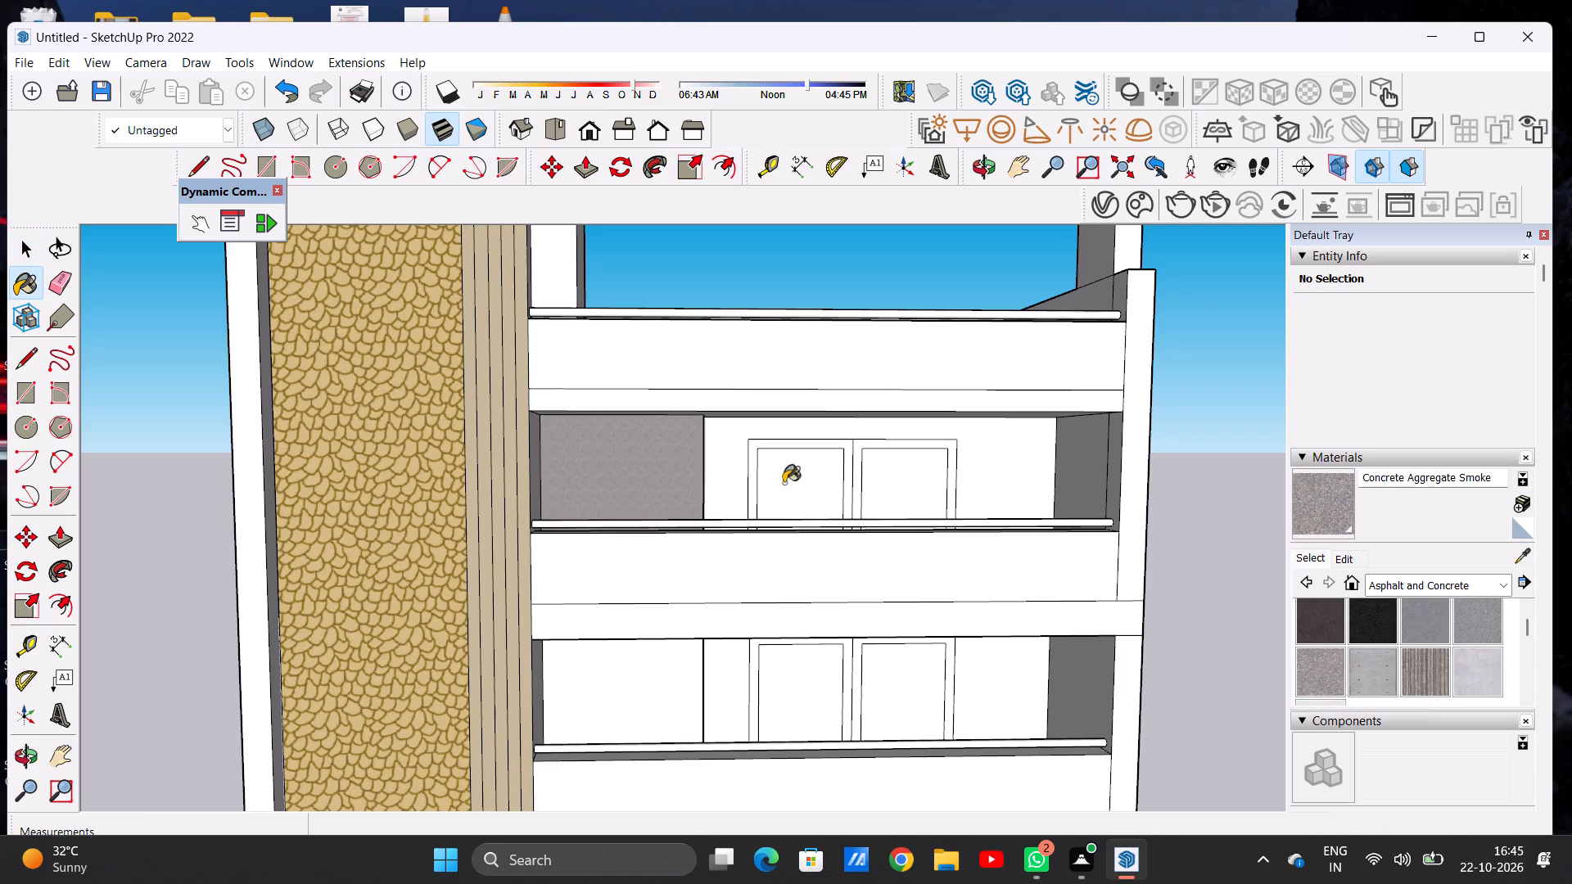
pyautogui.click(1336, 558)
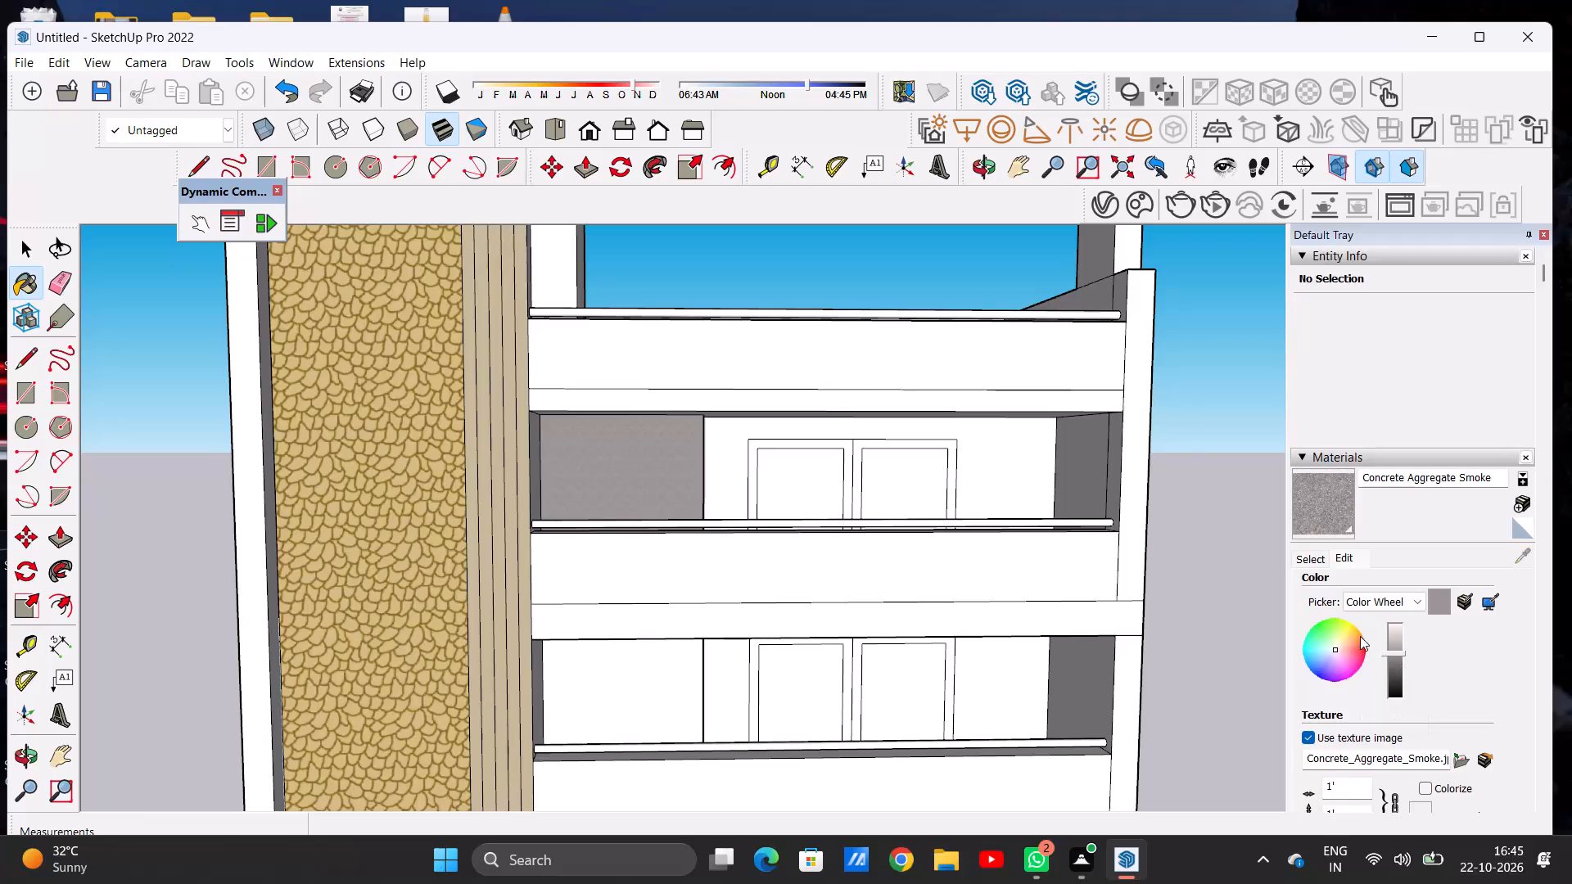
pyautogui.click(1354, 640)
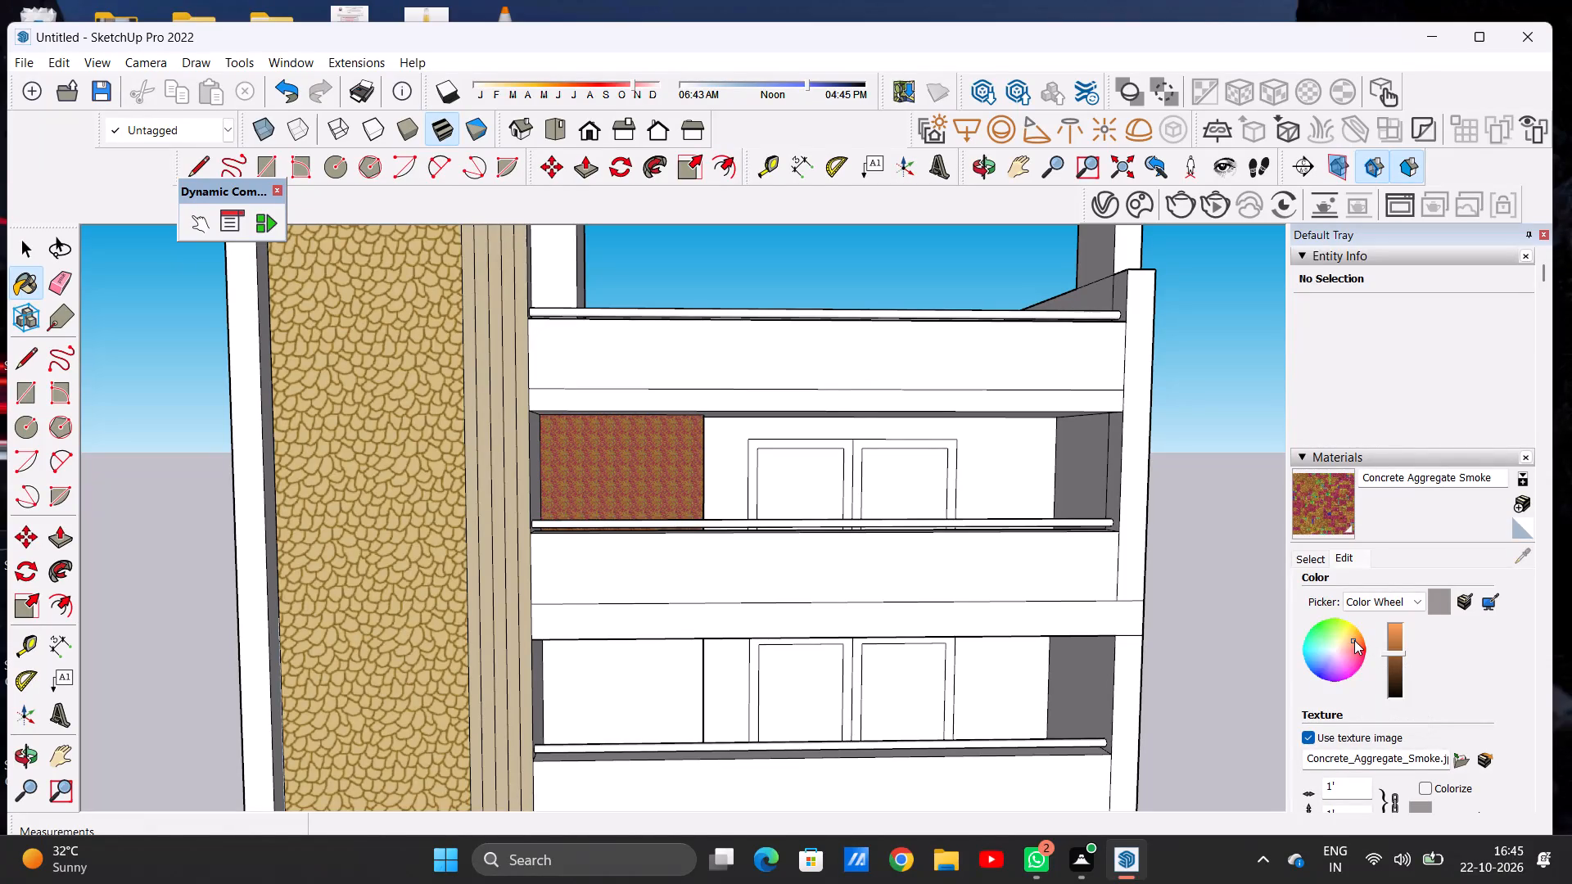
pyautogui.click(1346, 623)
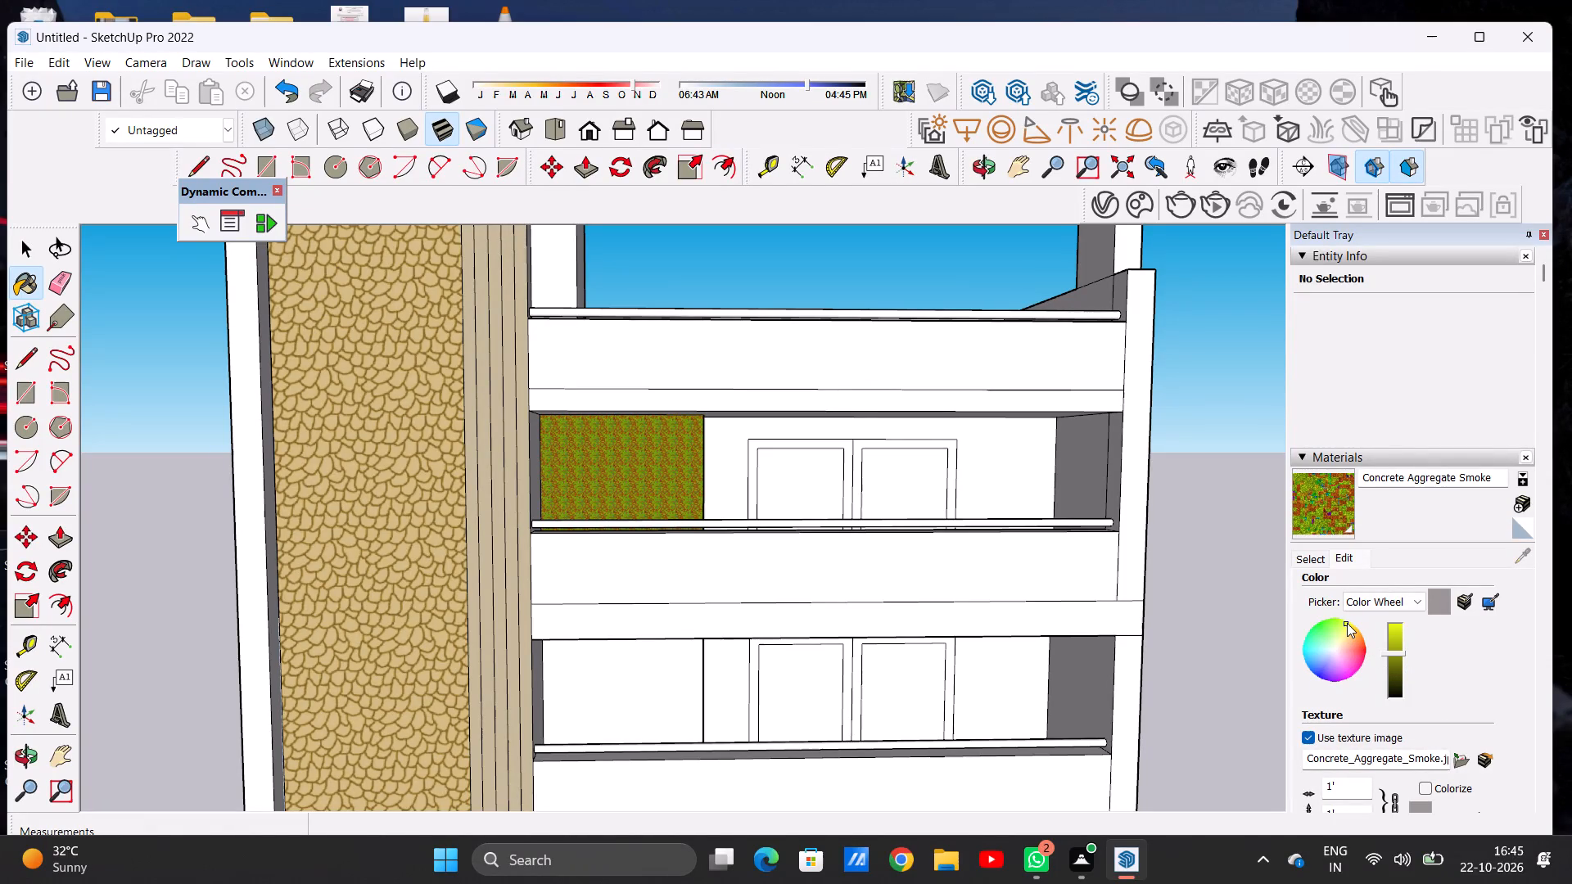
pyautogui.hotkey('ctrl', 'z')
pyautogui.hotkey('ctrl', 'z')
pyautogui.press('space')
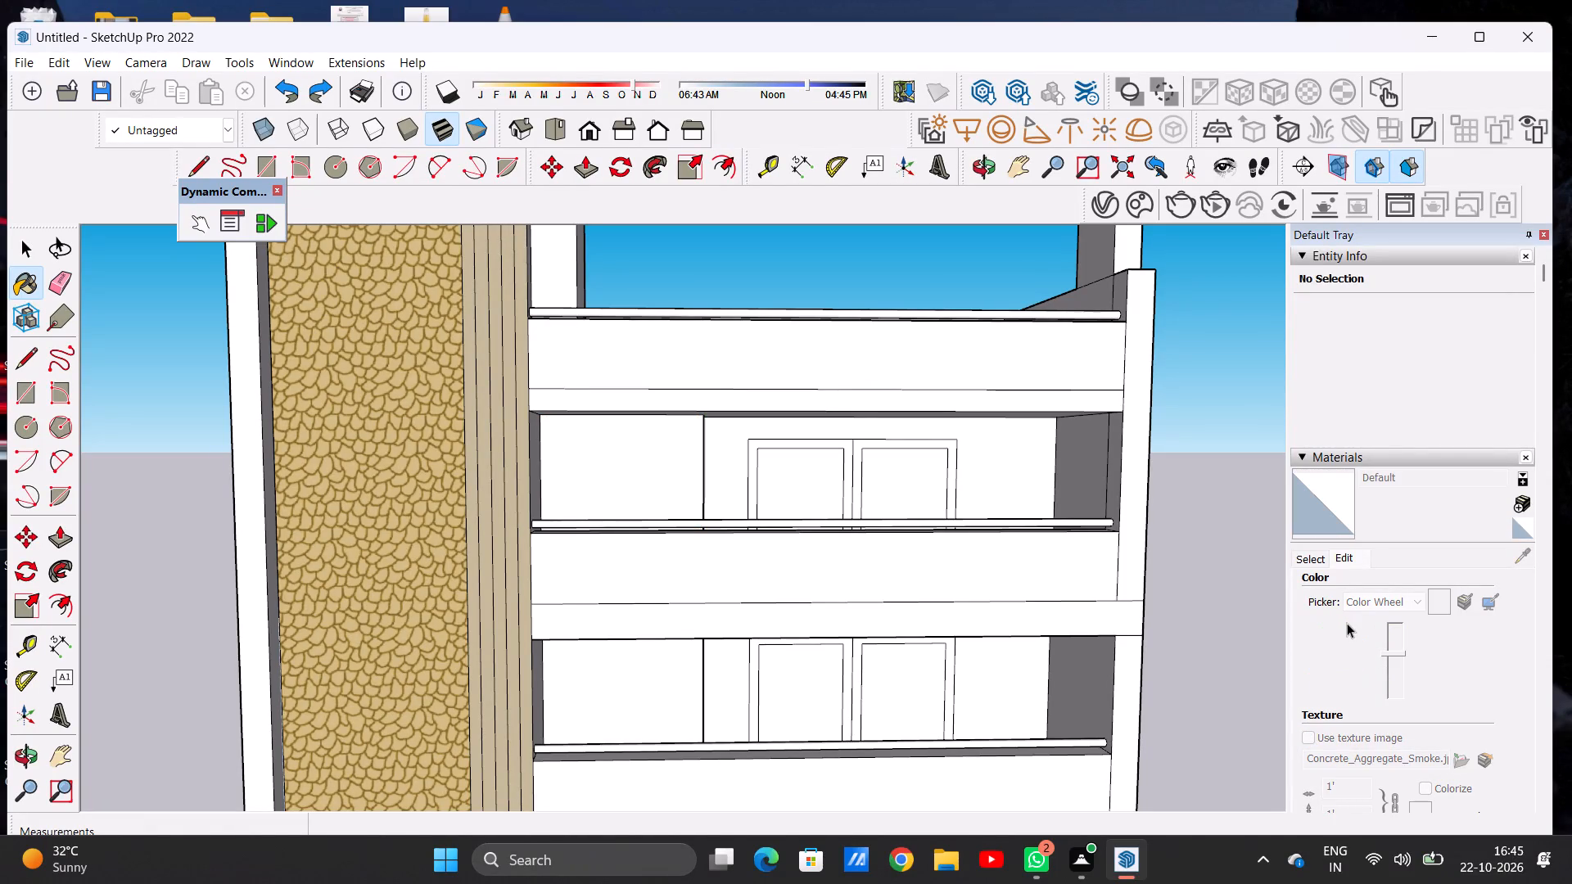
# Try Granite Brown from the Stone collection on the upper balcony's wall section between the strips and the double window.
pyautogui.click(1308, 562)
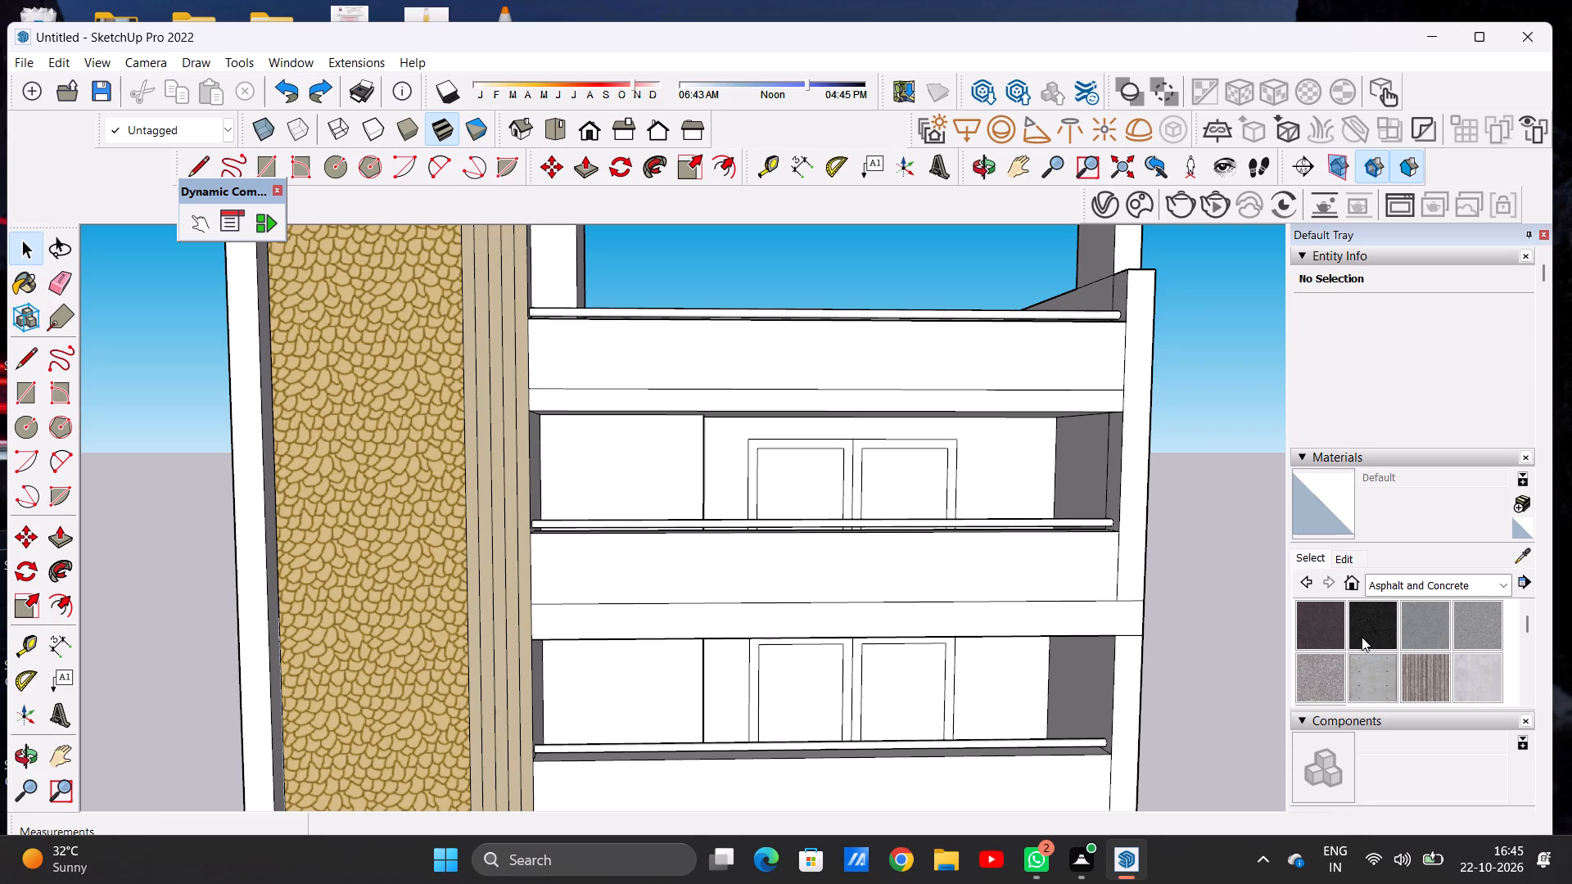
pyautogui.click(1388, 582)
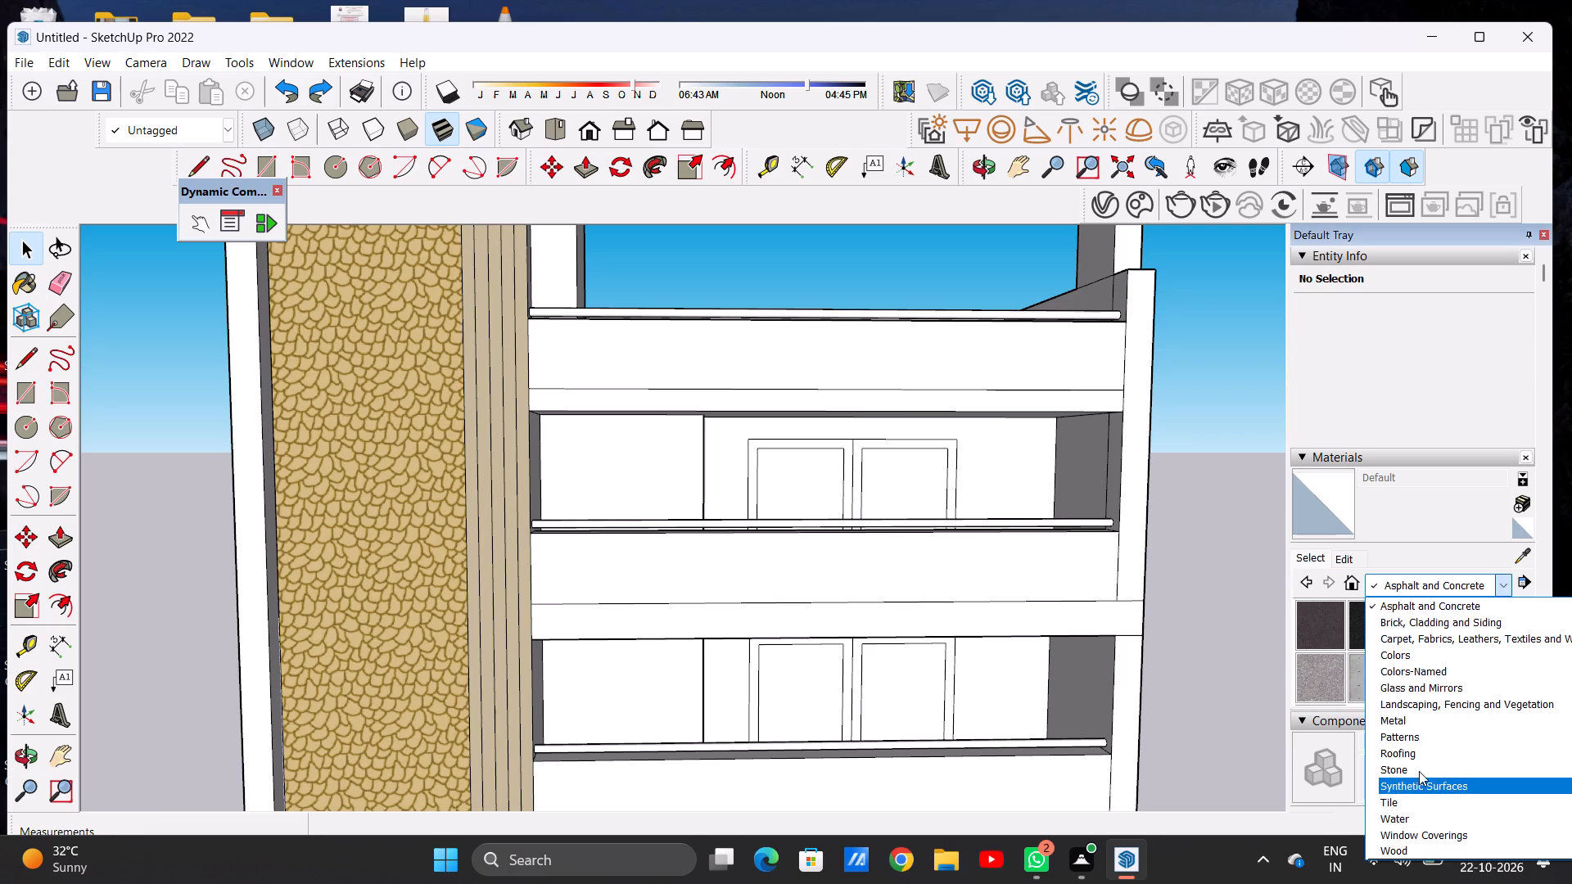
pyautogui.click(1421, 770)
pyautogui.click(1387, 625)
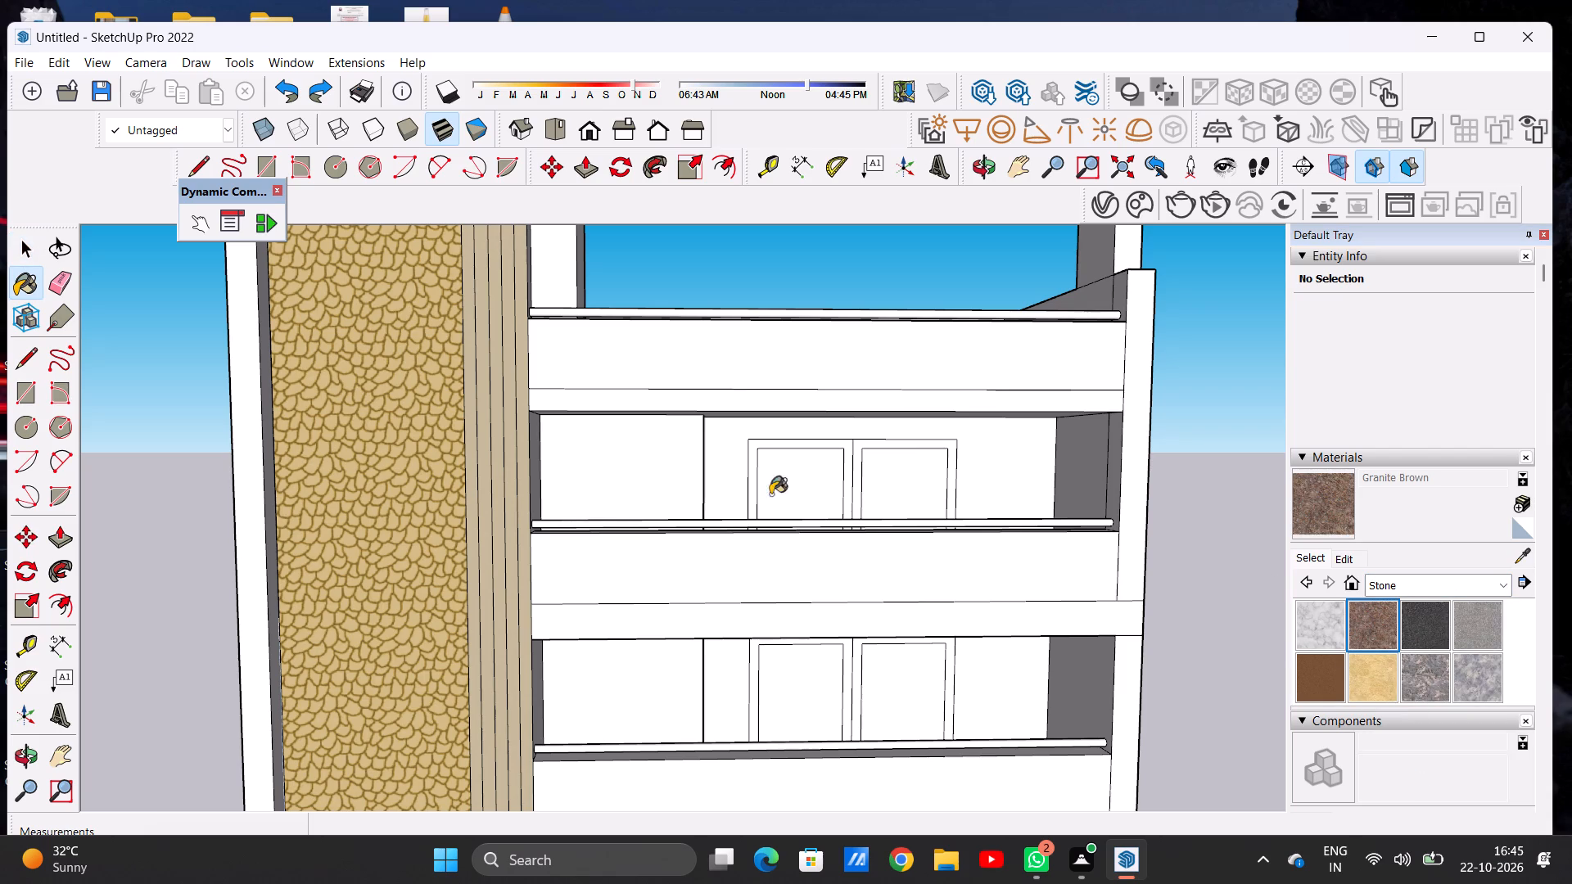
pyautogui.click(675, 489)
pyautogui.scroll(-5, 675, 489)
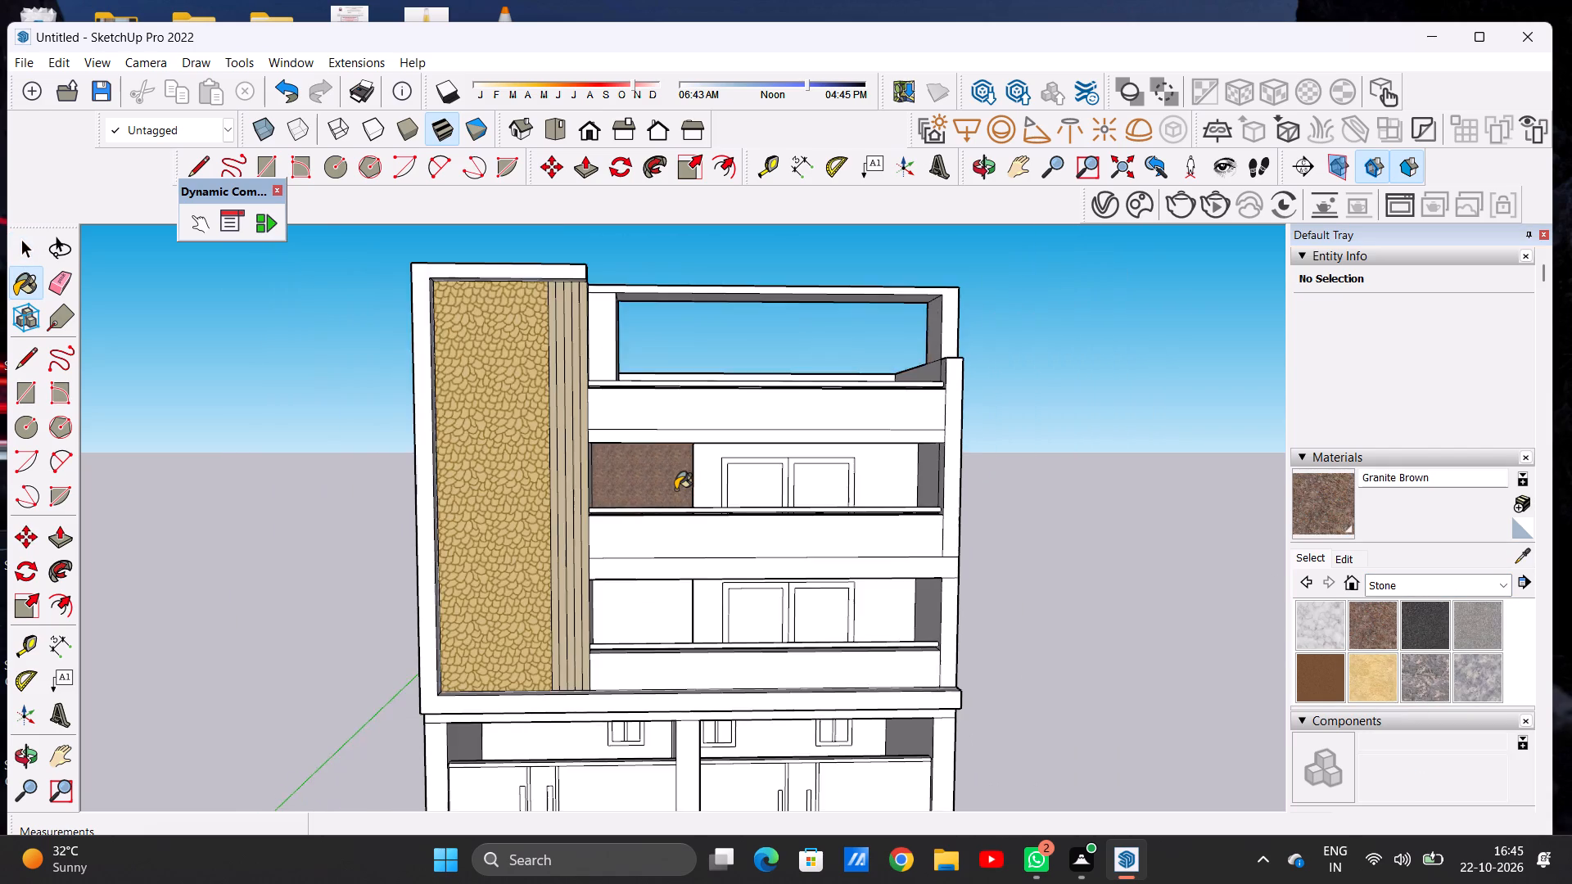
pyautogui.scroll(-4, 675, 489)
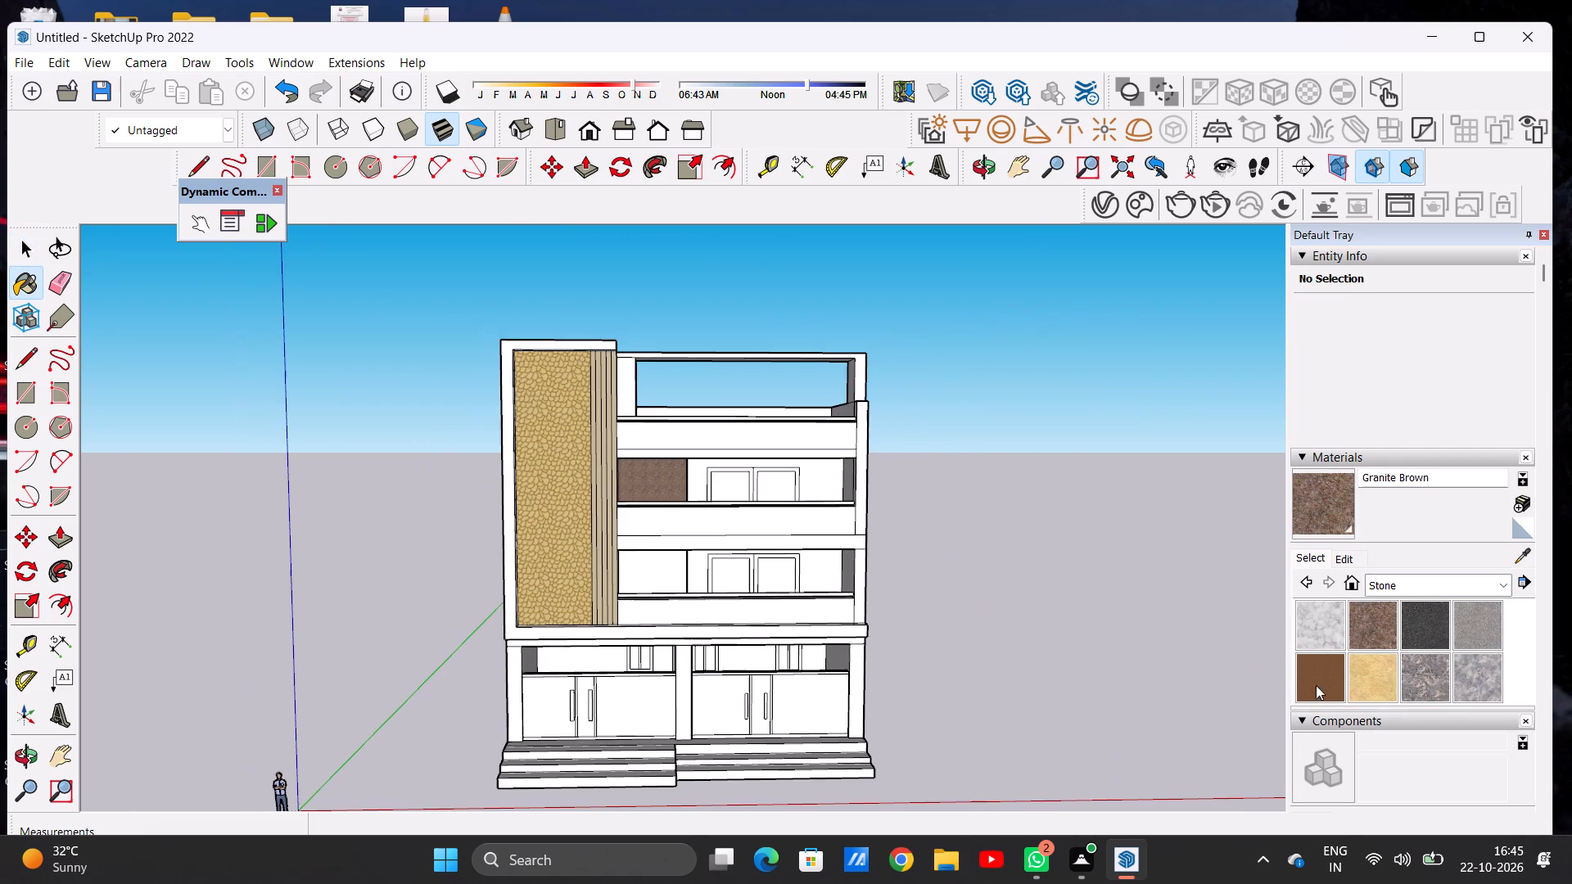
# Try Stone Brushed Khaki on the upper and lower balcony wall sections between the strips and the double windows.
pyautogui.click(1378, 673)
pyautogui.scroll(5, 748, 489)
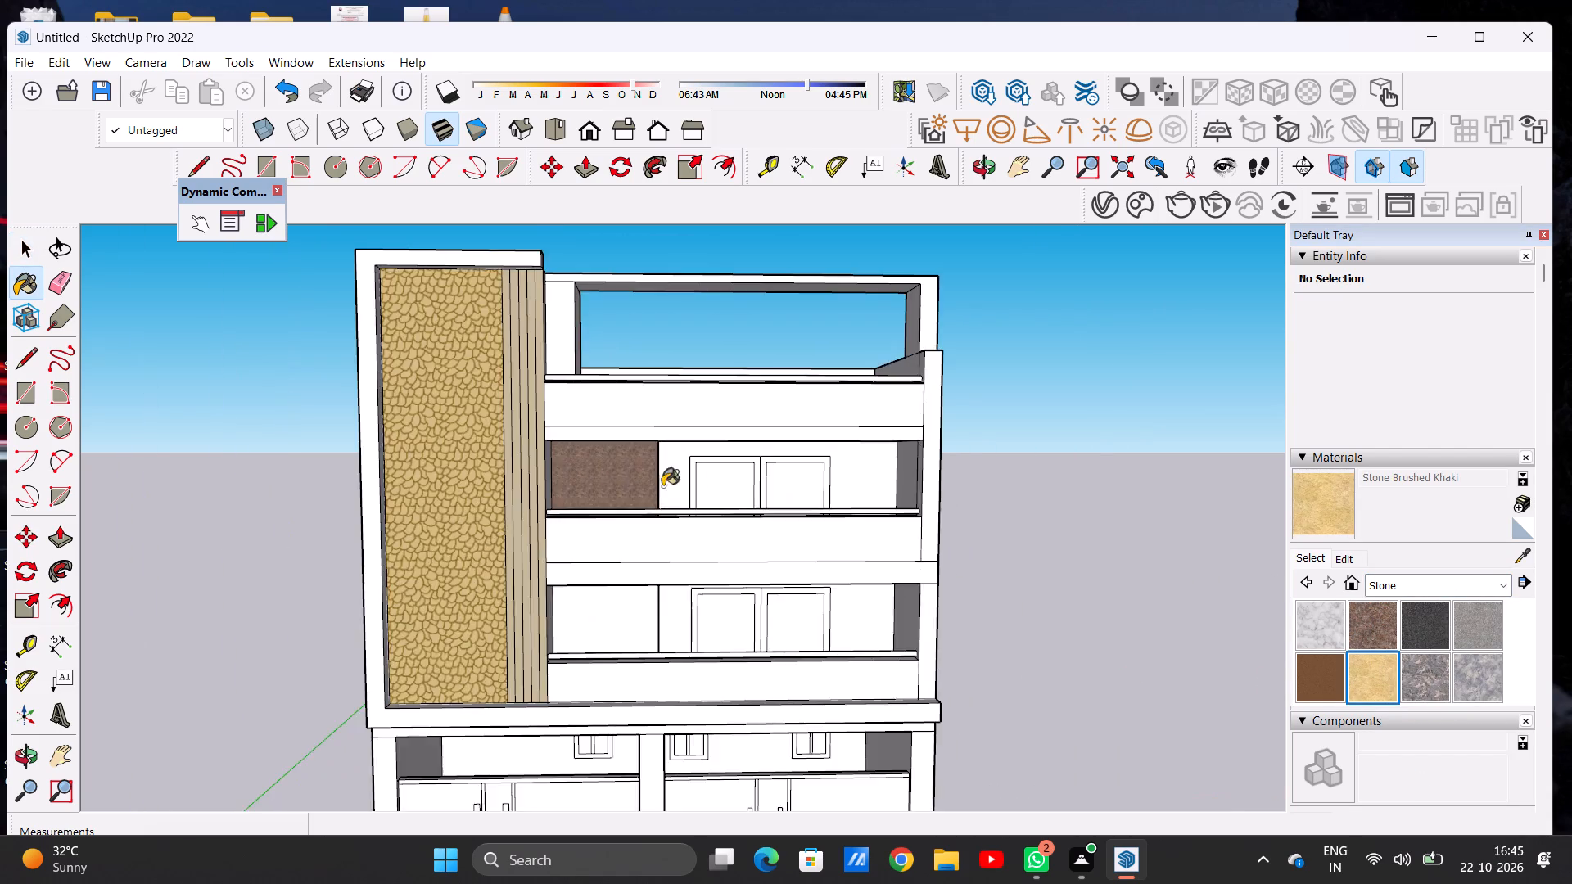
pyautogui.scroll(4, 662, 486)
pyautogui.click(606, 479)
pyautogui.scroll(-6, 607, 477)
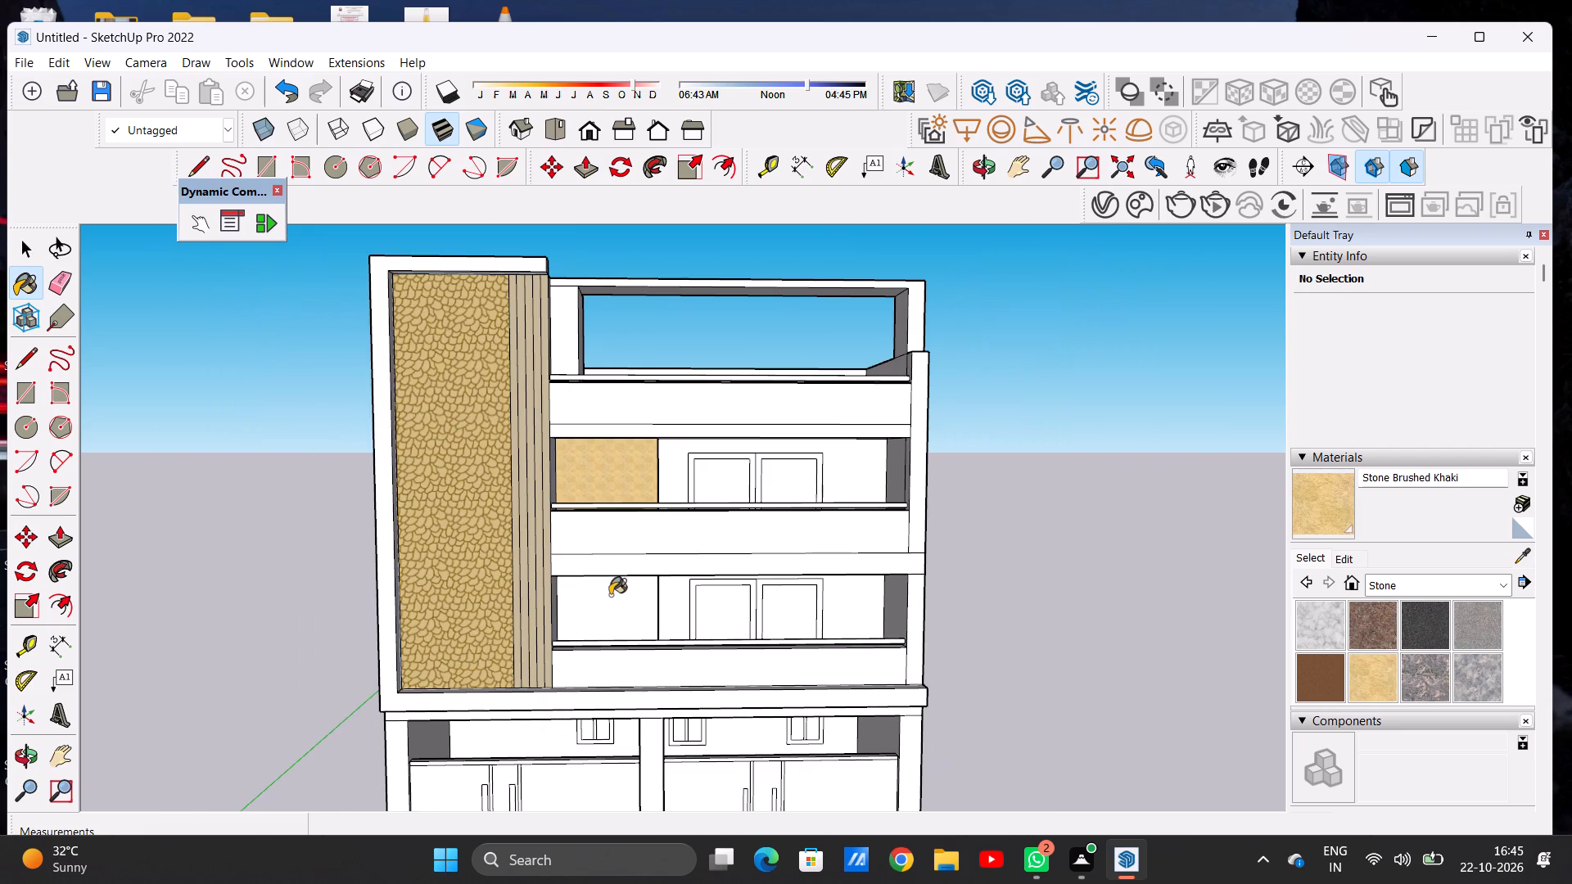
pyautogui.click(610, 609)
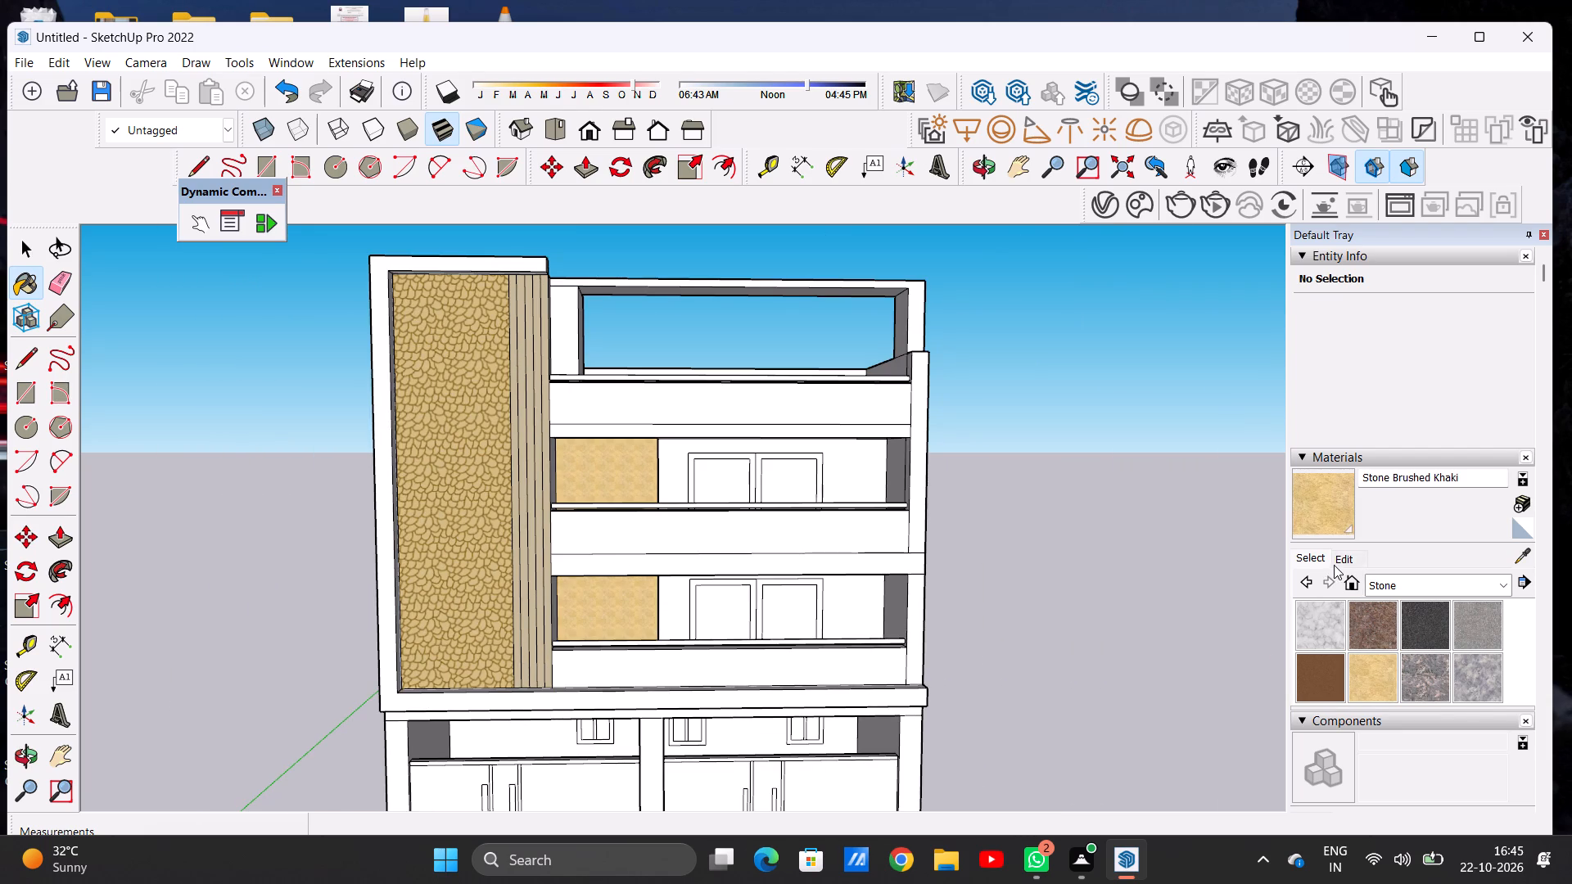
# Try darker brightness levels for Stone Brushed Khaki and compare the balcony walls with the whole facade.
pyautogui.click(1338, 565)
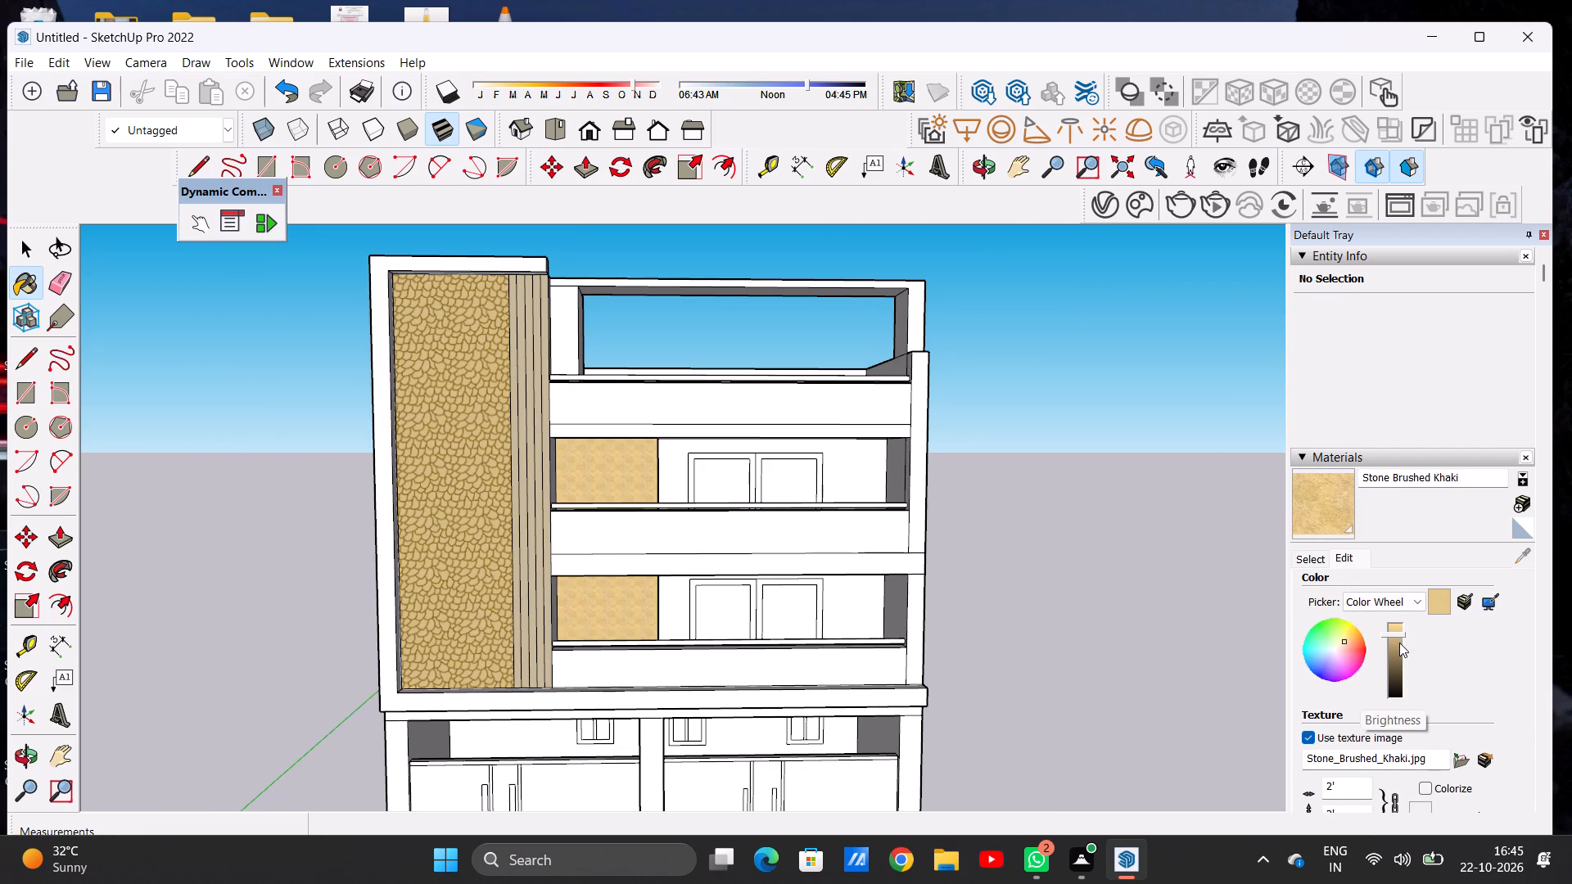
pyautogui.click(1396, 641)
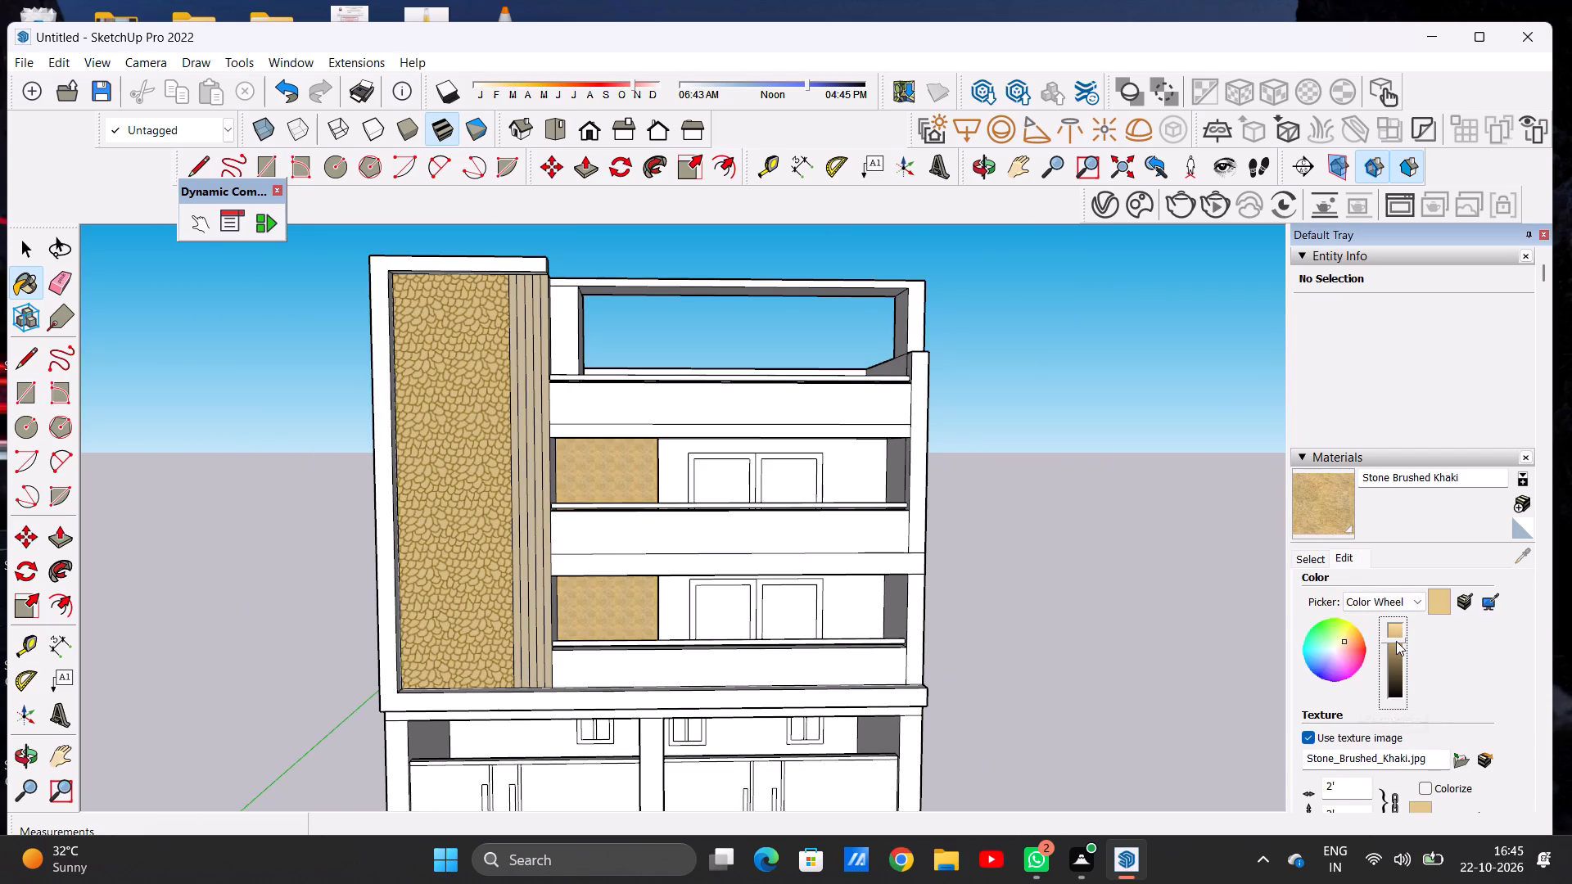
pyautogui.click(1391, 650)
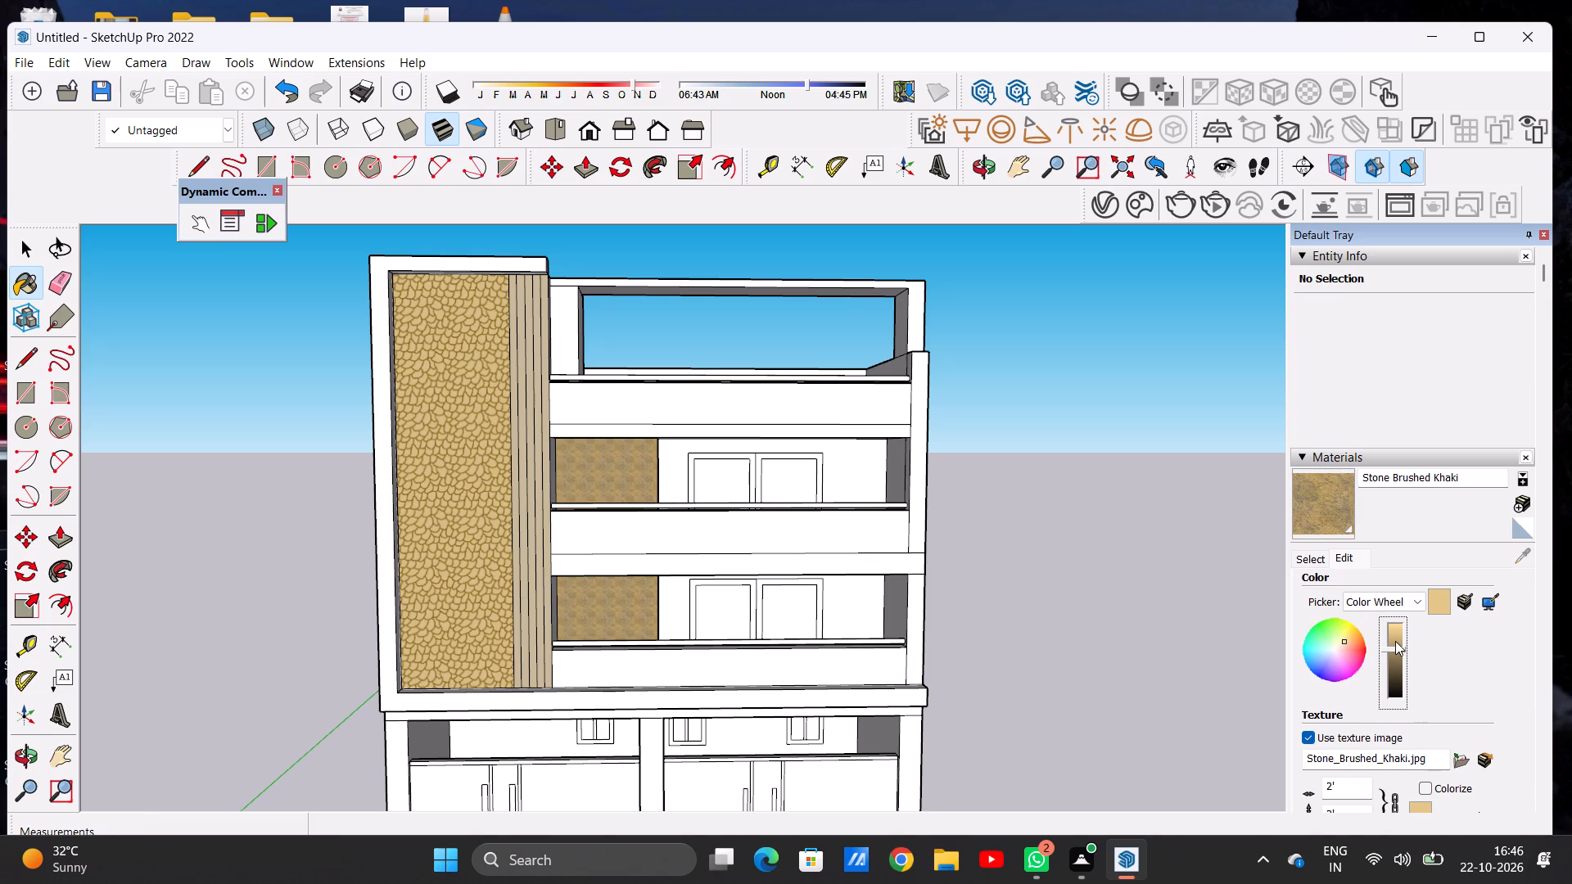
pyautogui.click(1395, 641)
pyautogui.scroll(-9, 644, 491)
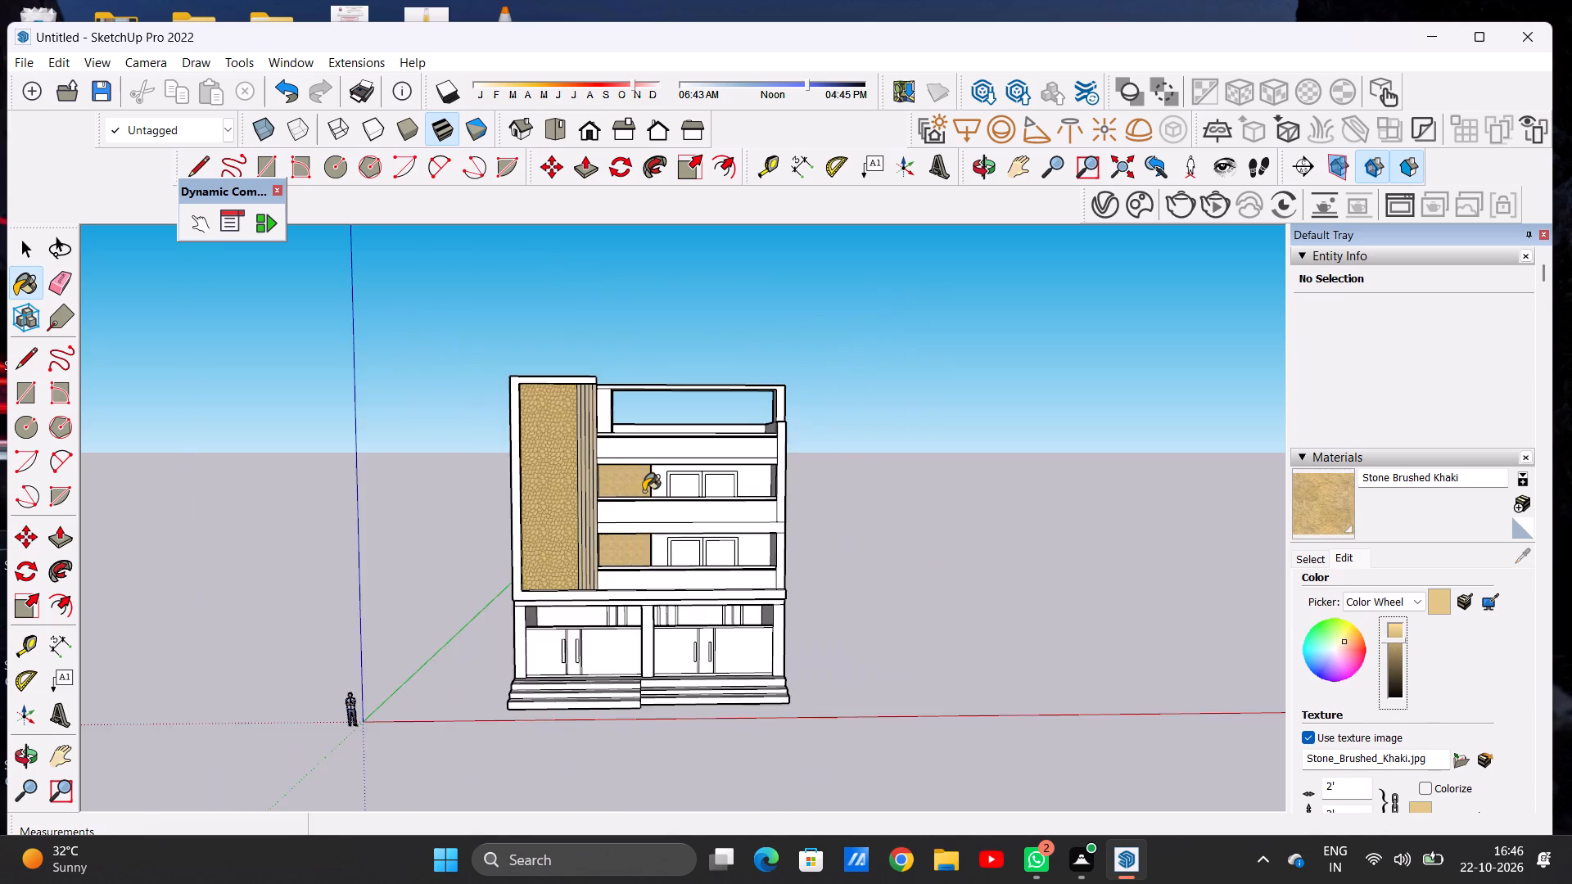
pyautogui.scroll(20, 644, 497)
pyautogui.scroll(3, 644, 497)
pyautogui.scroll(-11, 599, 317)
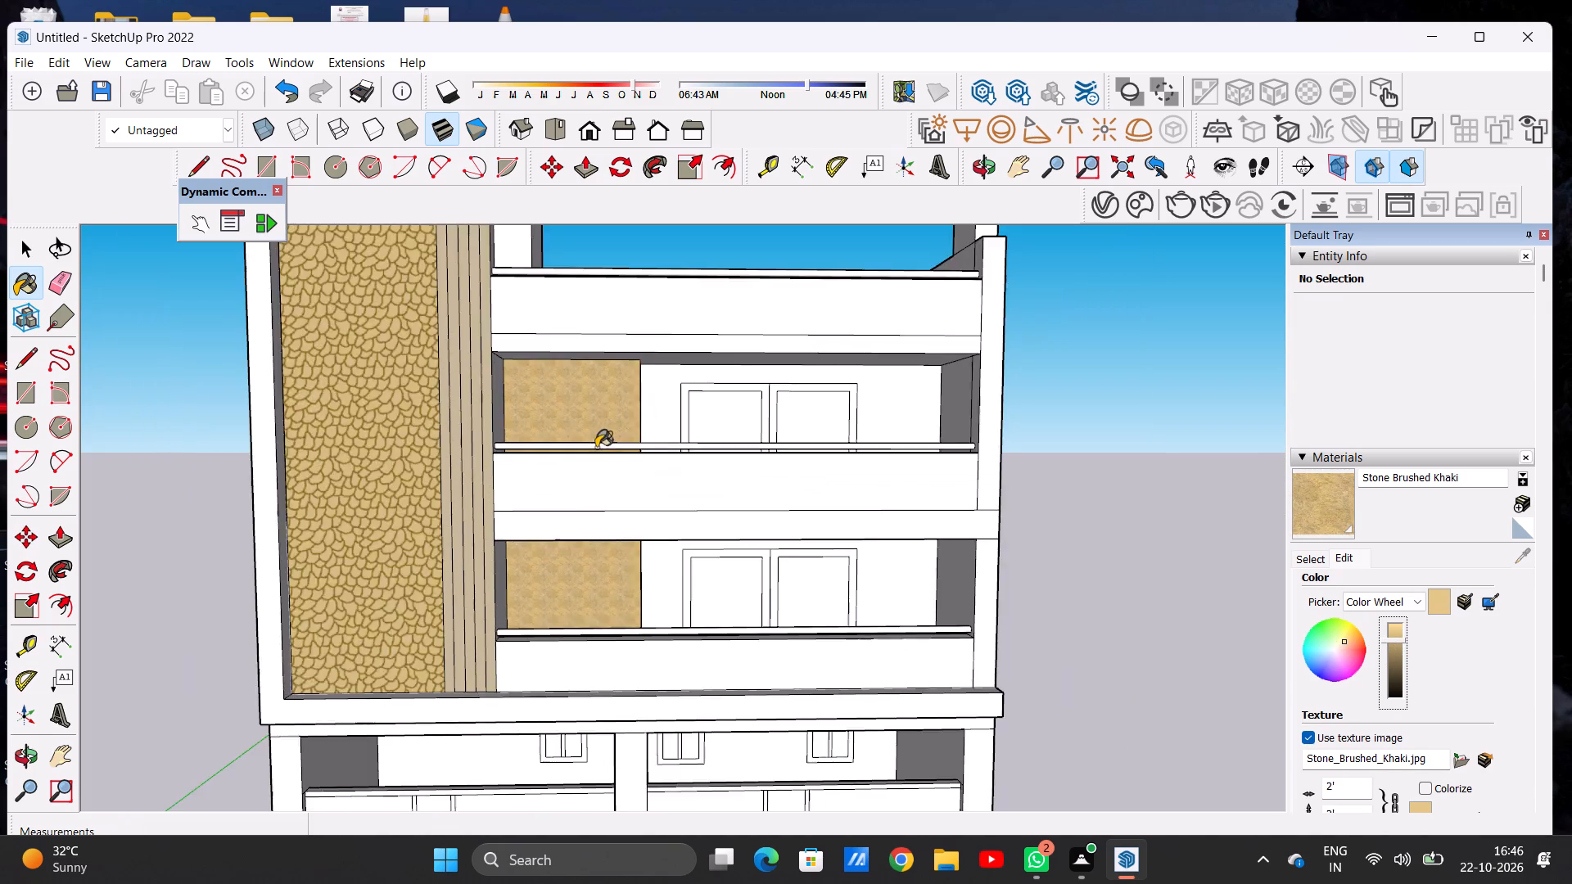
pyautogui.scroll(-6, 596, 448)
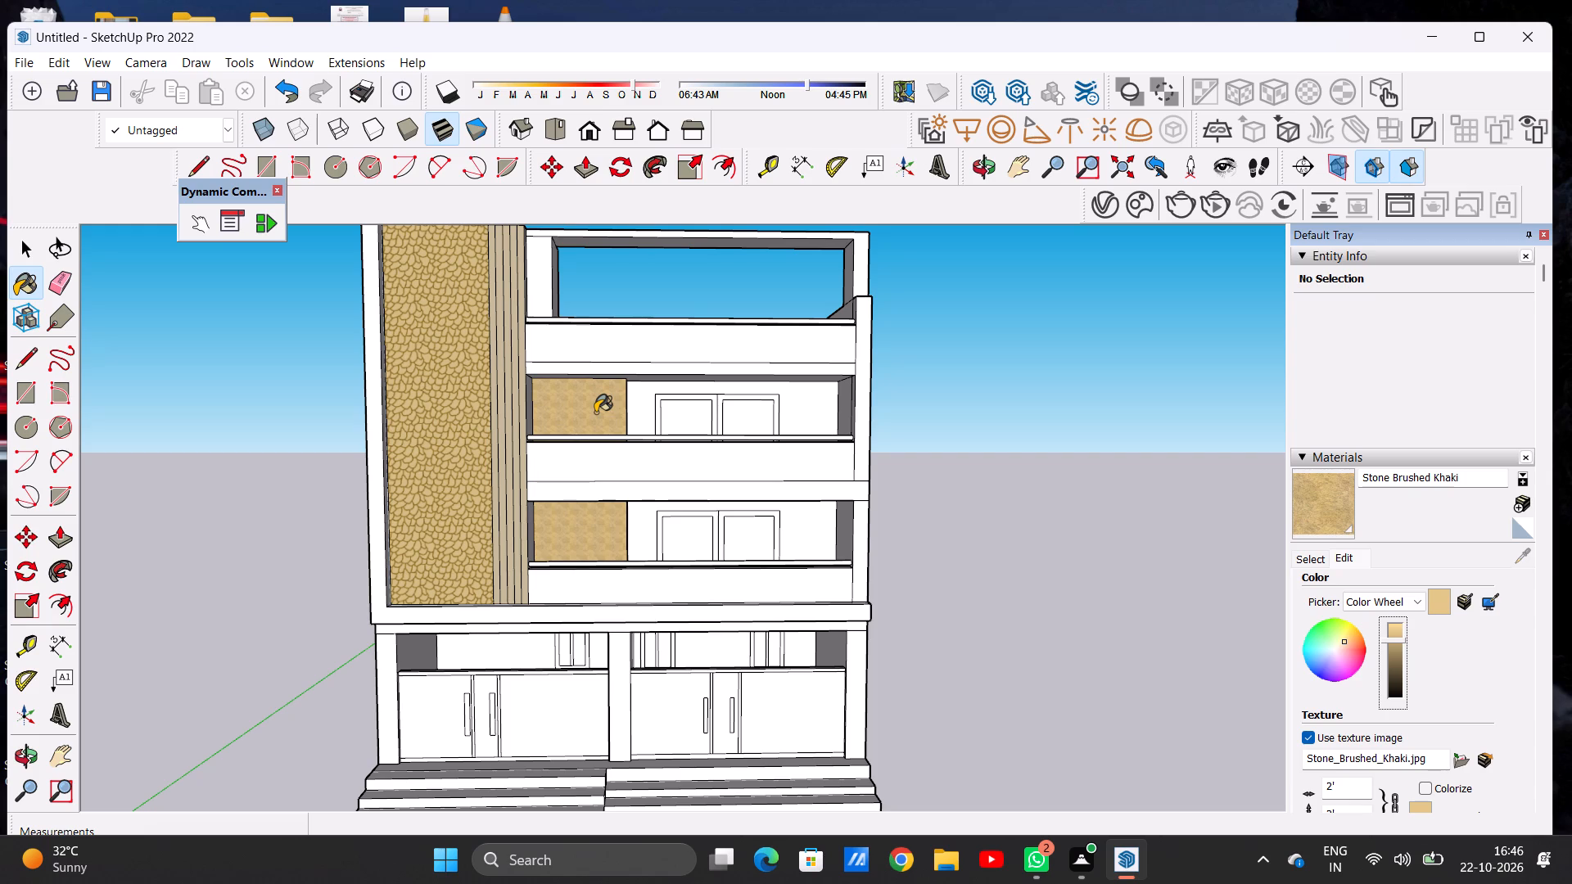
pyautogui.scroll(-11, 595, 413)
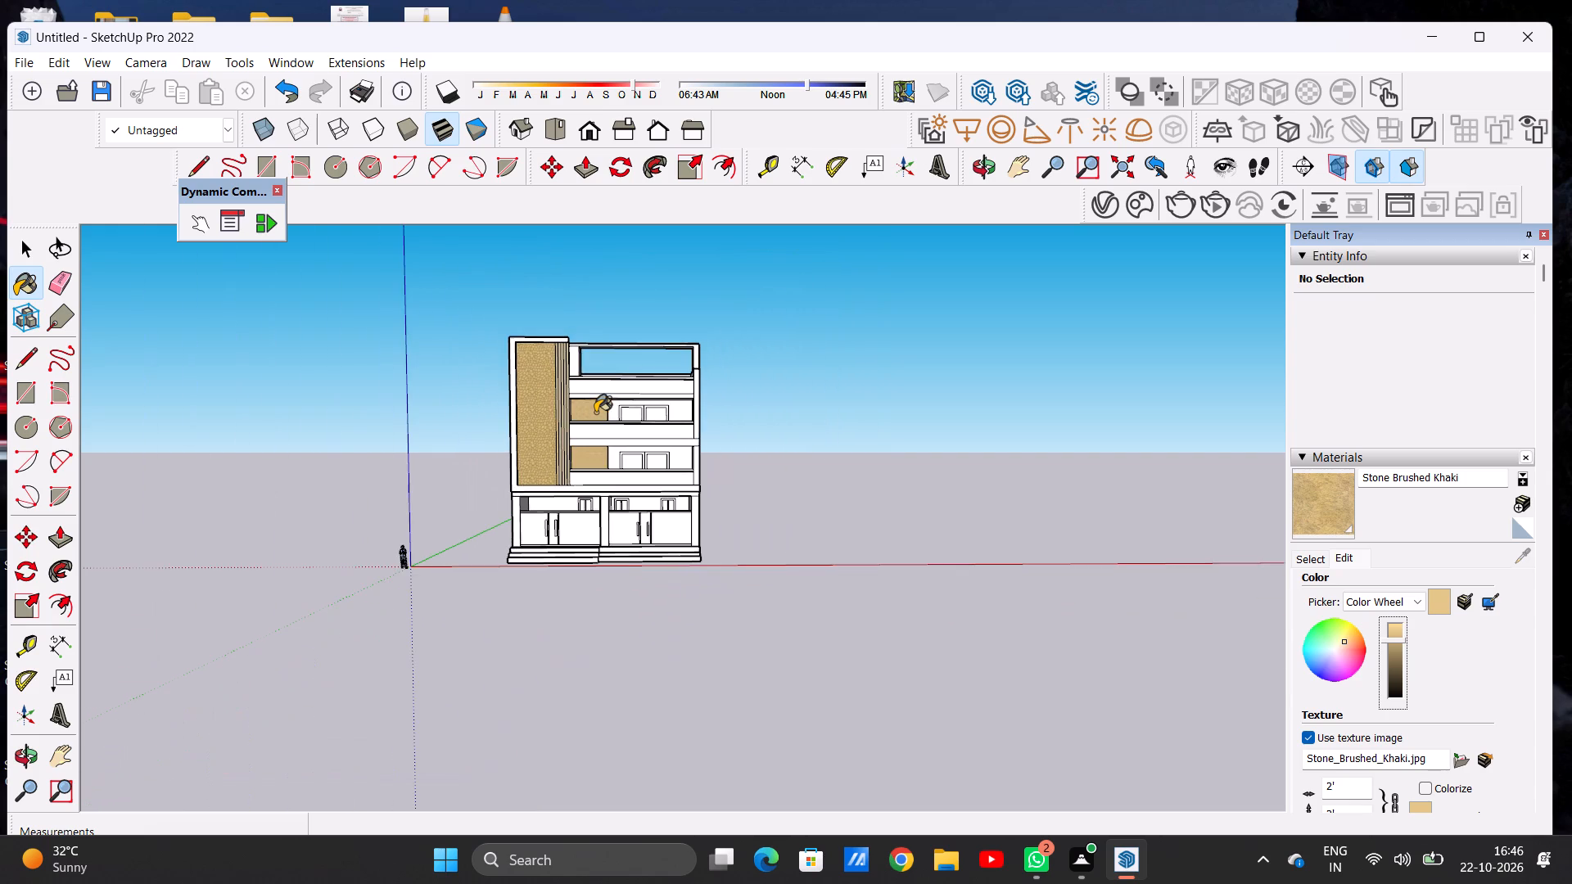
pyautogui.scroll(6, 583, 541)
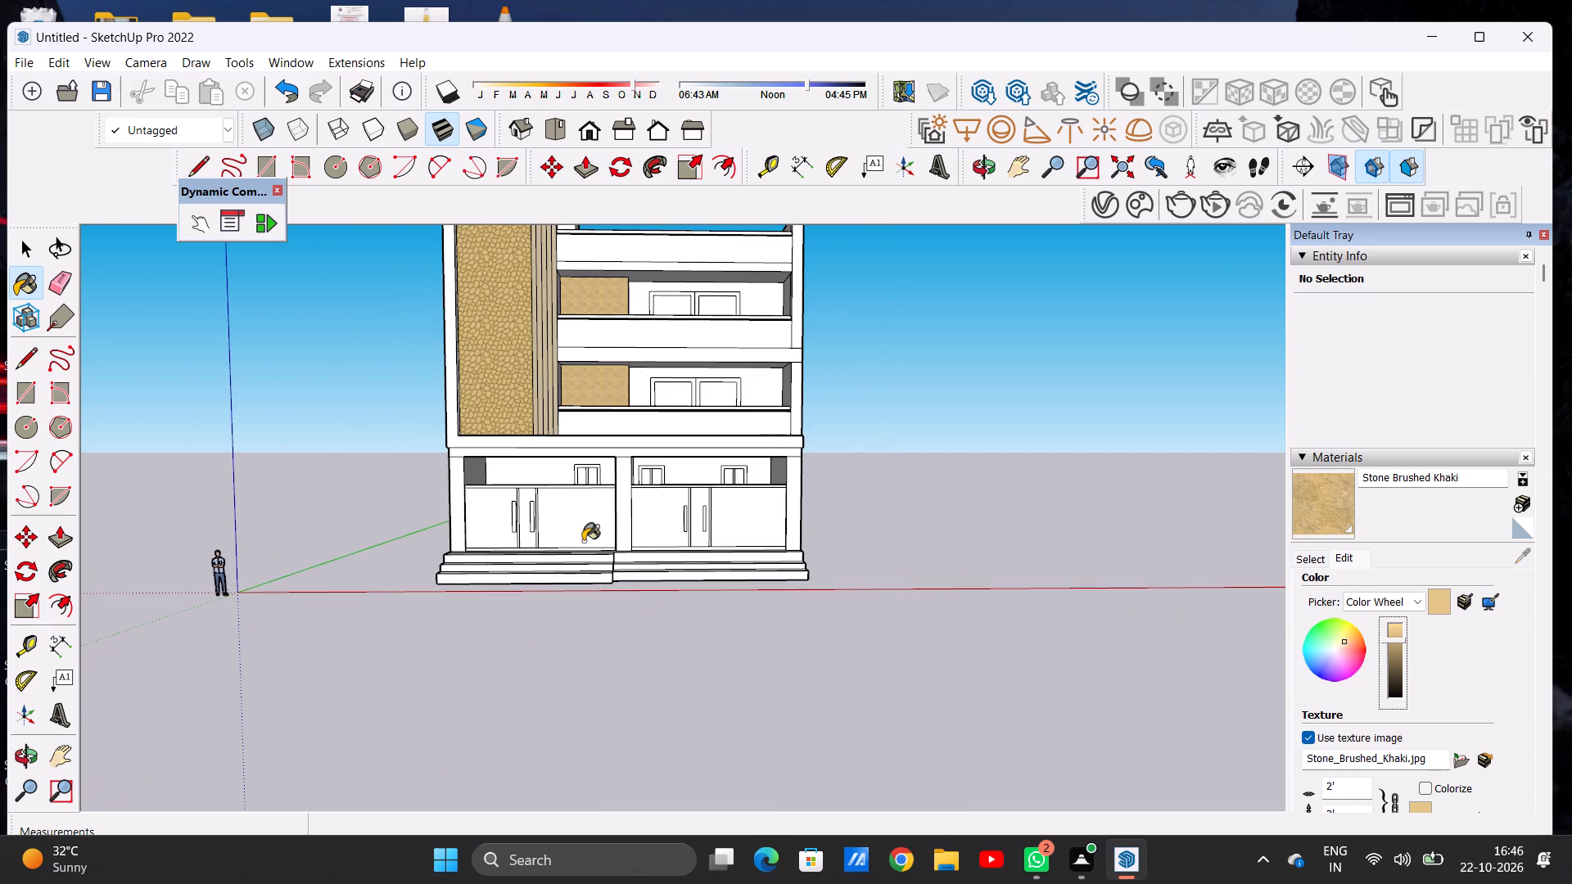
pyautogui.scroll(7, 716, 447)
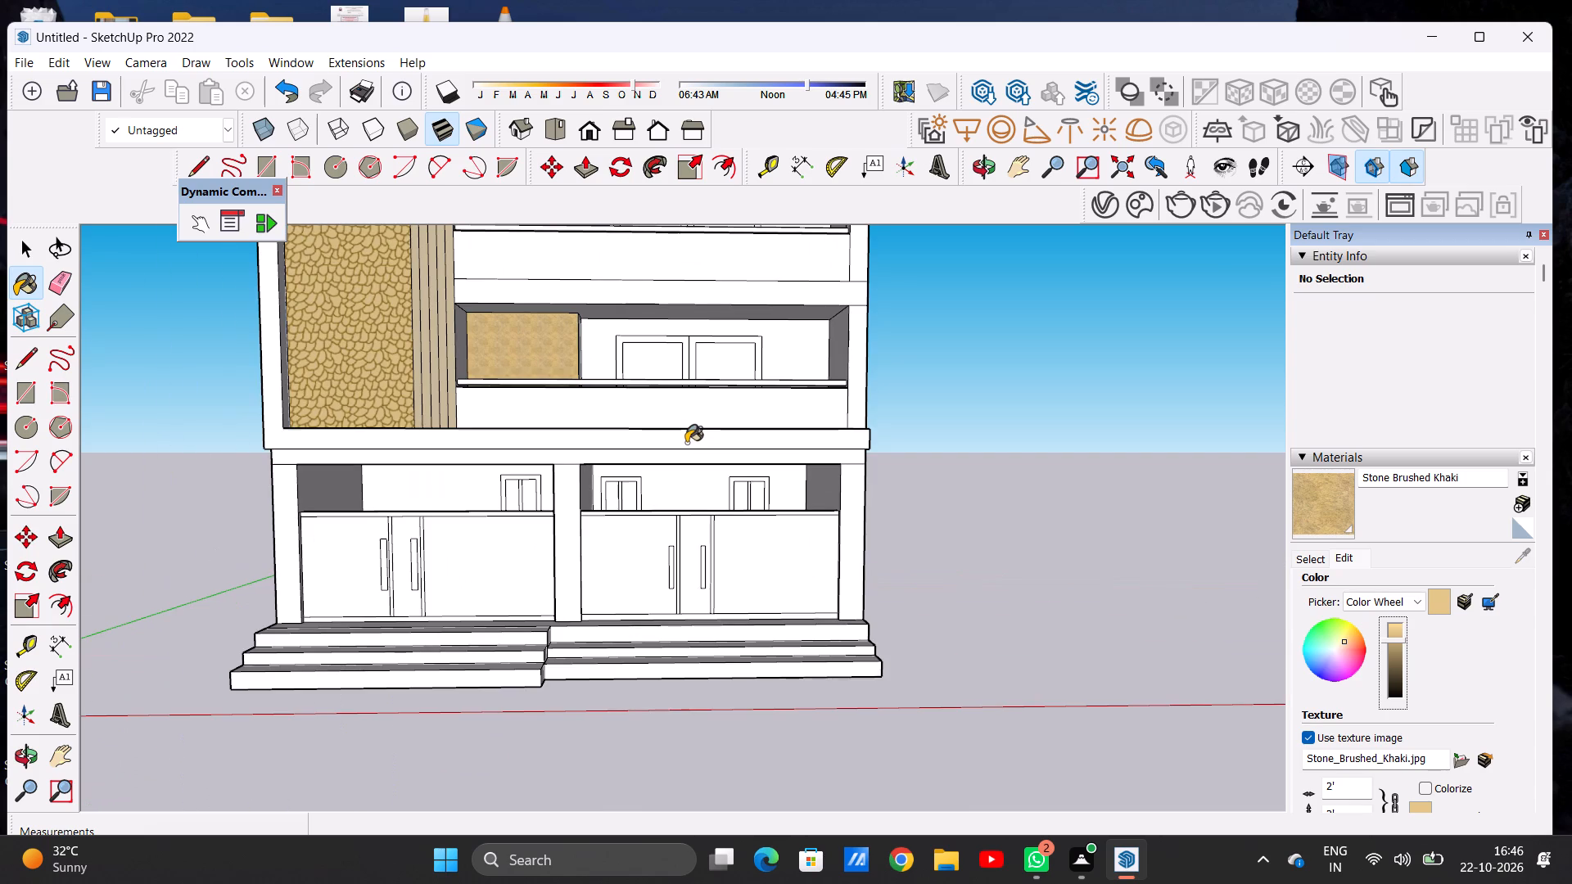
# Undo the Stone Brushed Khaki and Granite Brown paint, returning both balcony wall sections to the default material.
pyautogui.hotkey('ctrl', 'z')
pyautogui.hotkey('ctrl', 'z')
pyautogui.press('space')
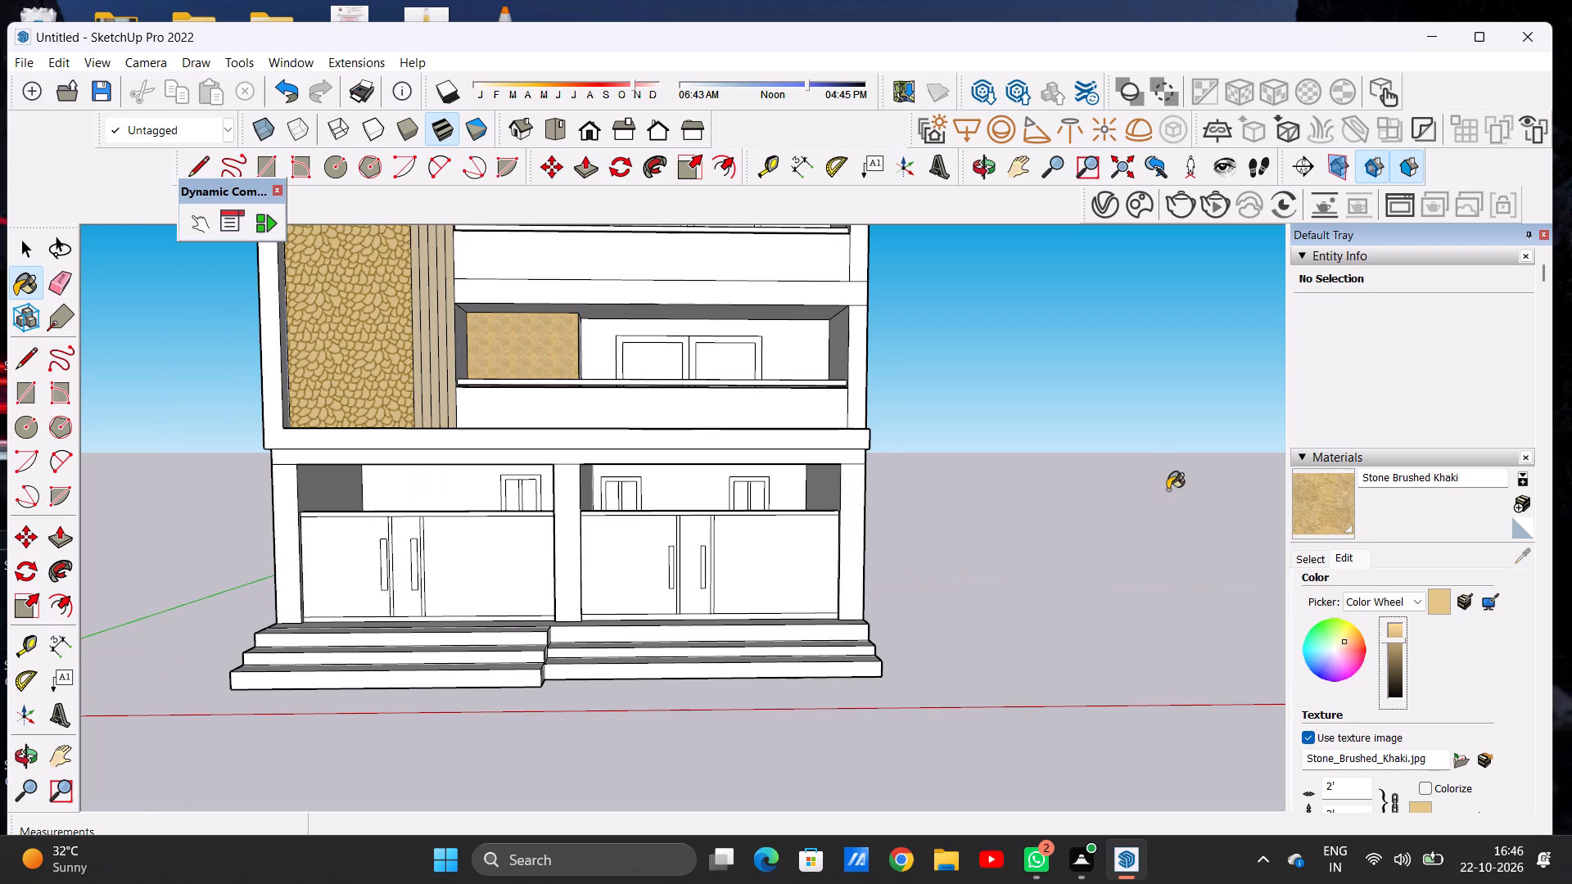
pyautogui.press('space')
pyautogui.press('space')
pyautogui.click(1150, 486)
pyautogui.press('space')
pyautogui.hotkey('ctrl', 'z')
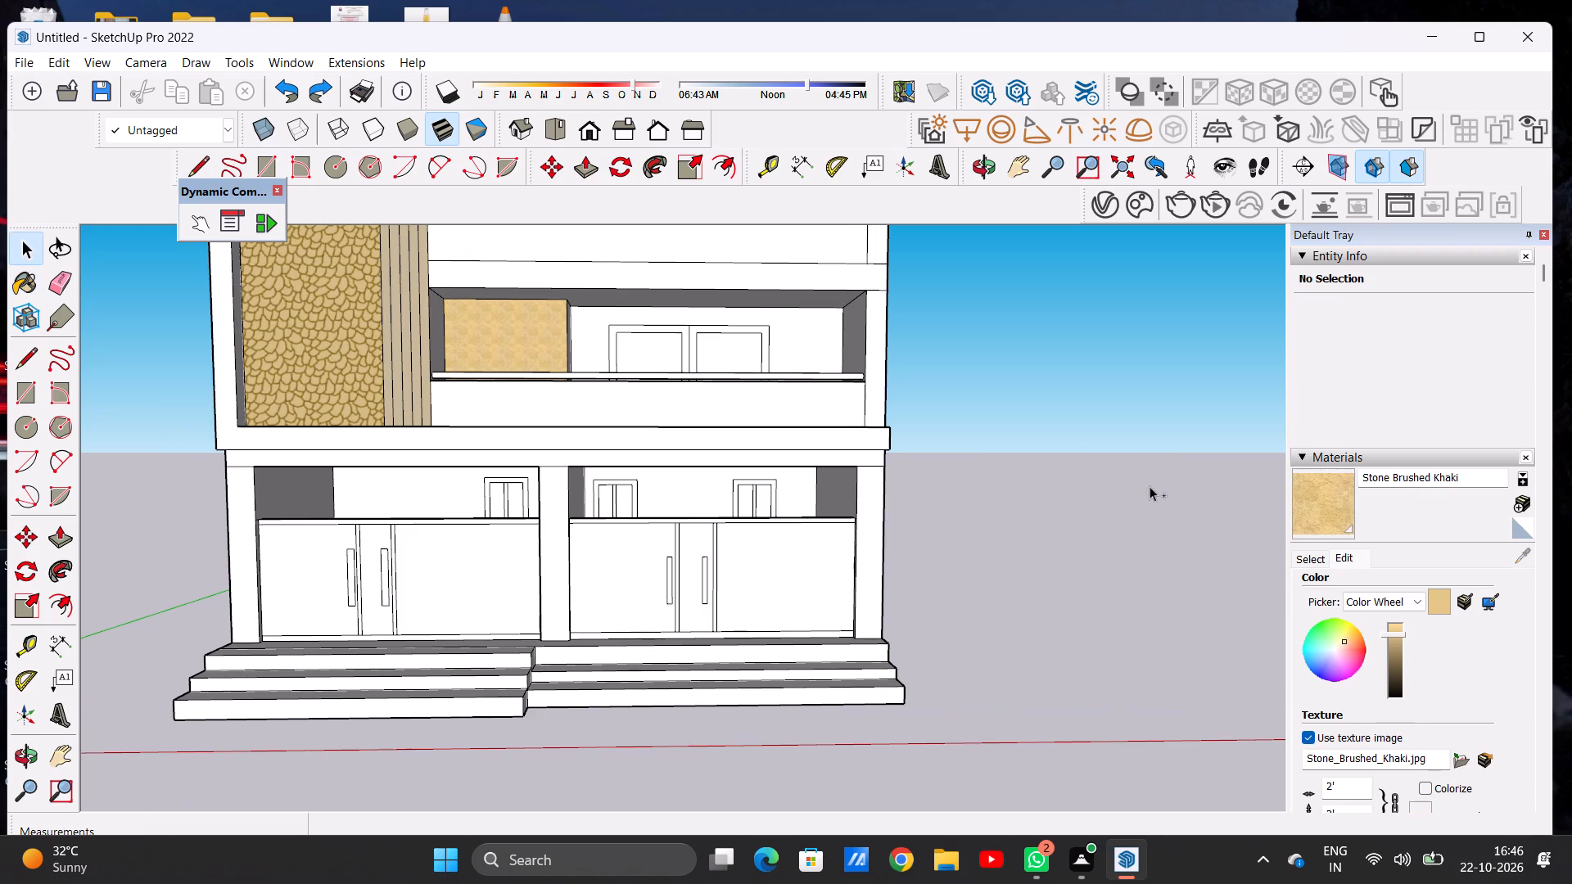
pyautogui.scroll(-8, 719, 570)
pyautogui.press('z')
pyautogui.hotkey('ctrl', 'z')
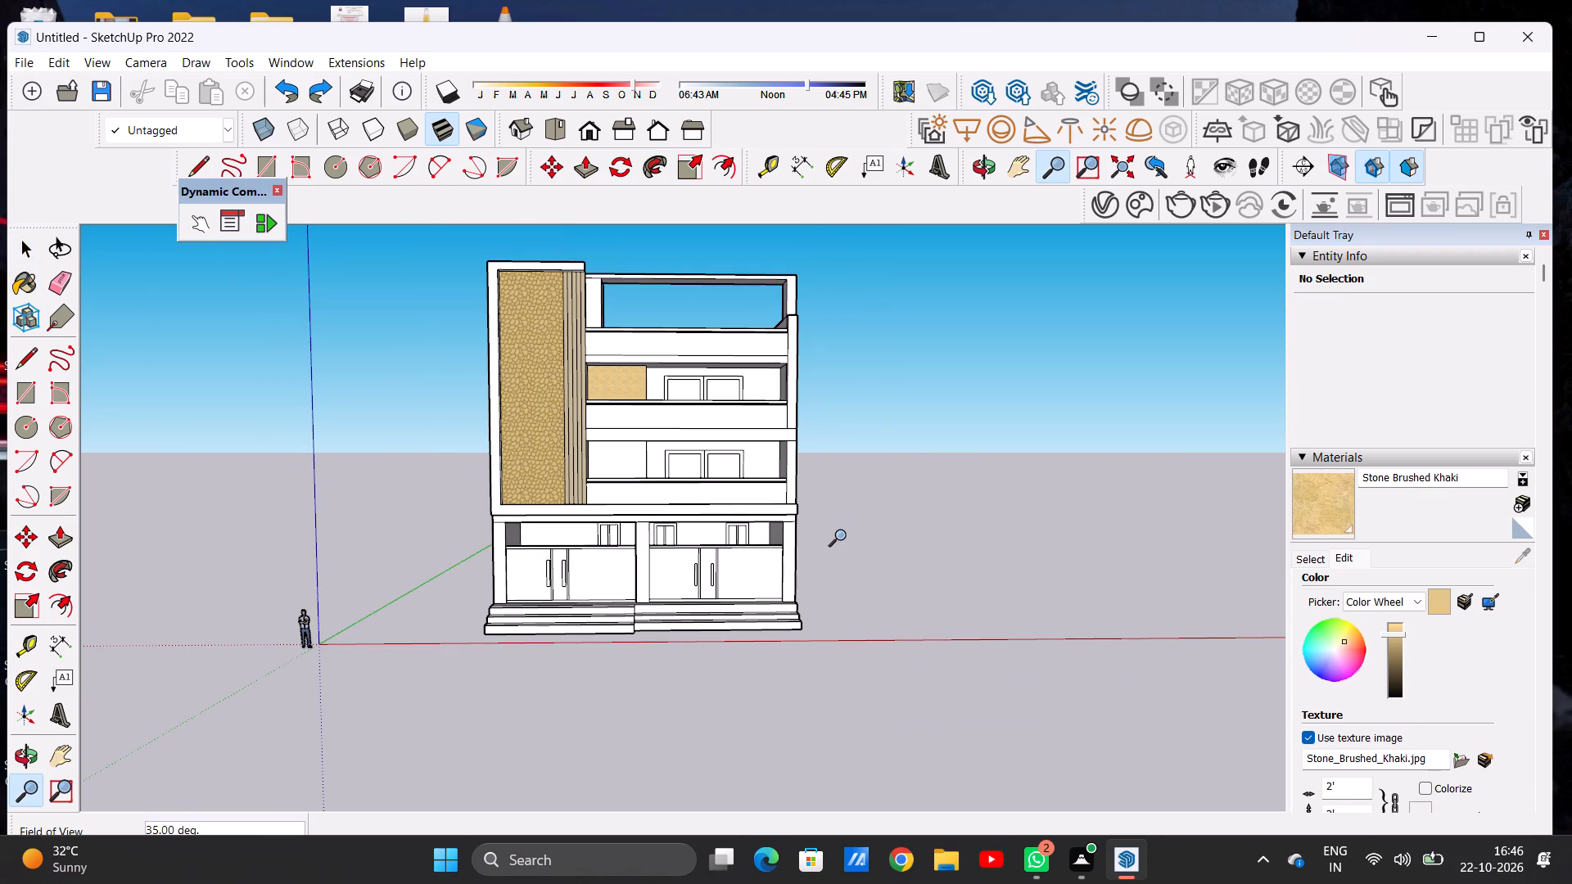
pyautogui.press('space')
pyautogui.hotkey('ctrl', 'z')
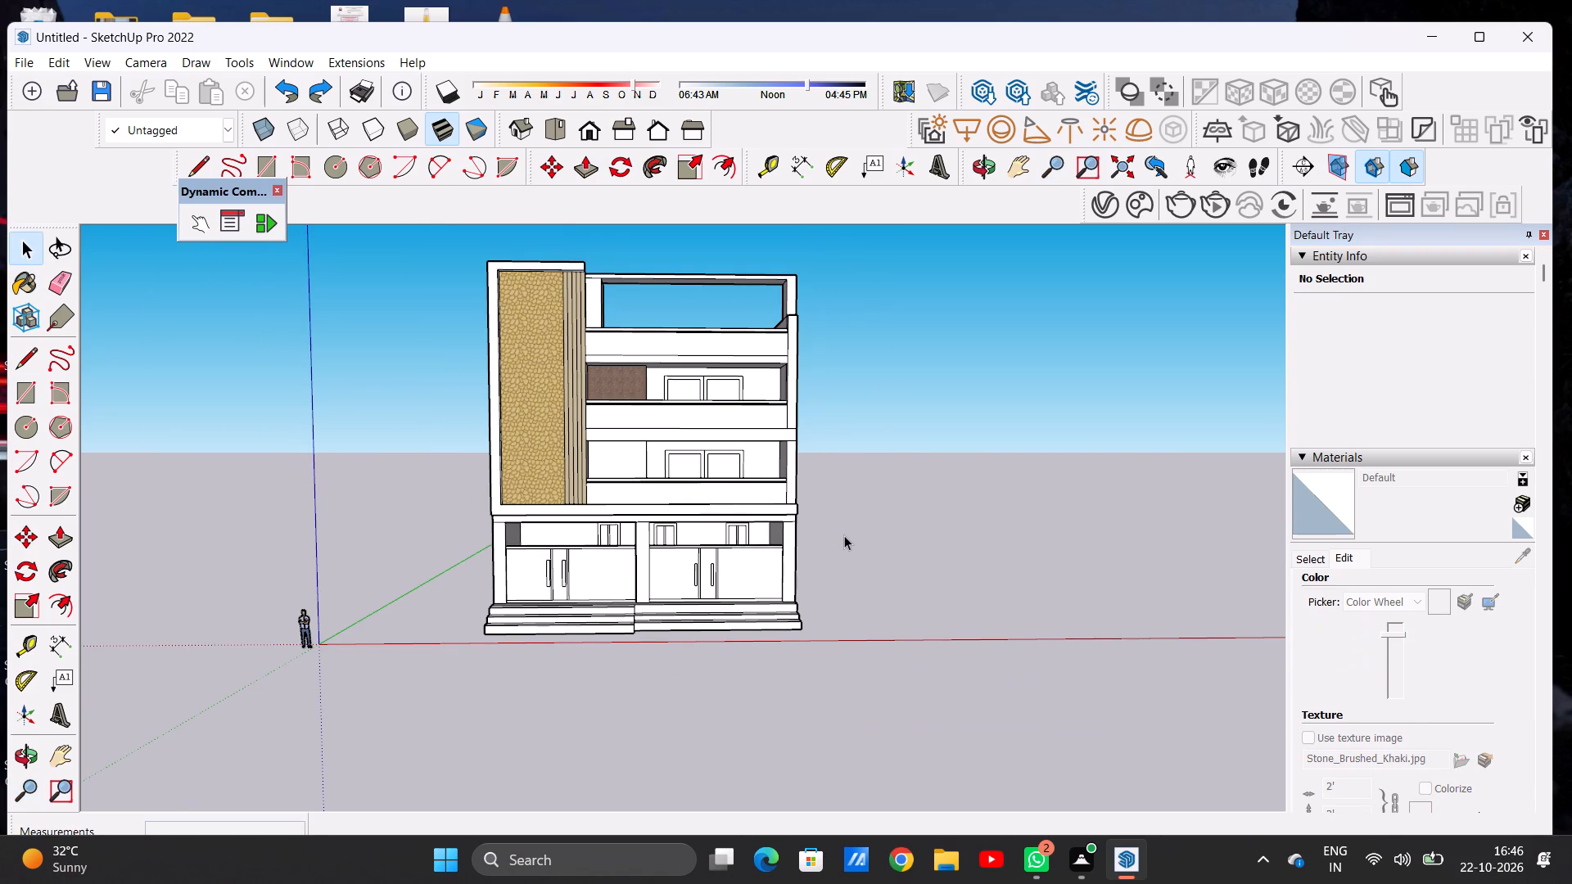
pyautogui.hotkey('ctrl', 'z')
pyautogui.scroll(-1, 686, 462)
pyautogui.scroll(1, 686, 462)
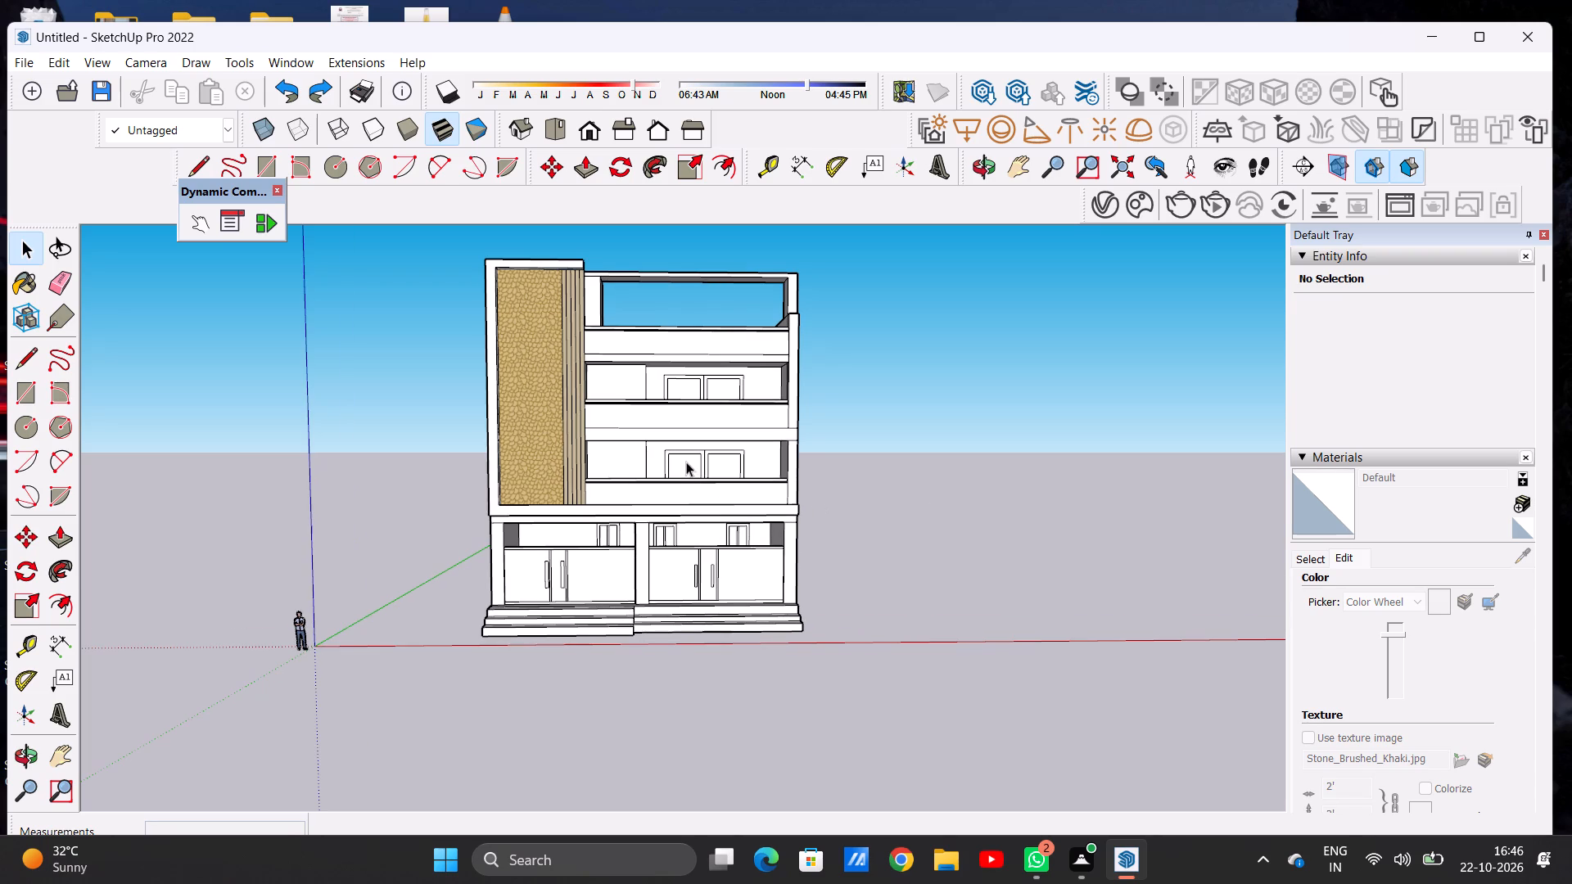
# Paint both balcony wall sections beside the double windows with Formica Laminate Light from the Synthetic Surfaces collection.
pyautogui.click(1304, 562)
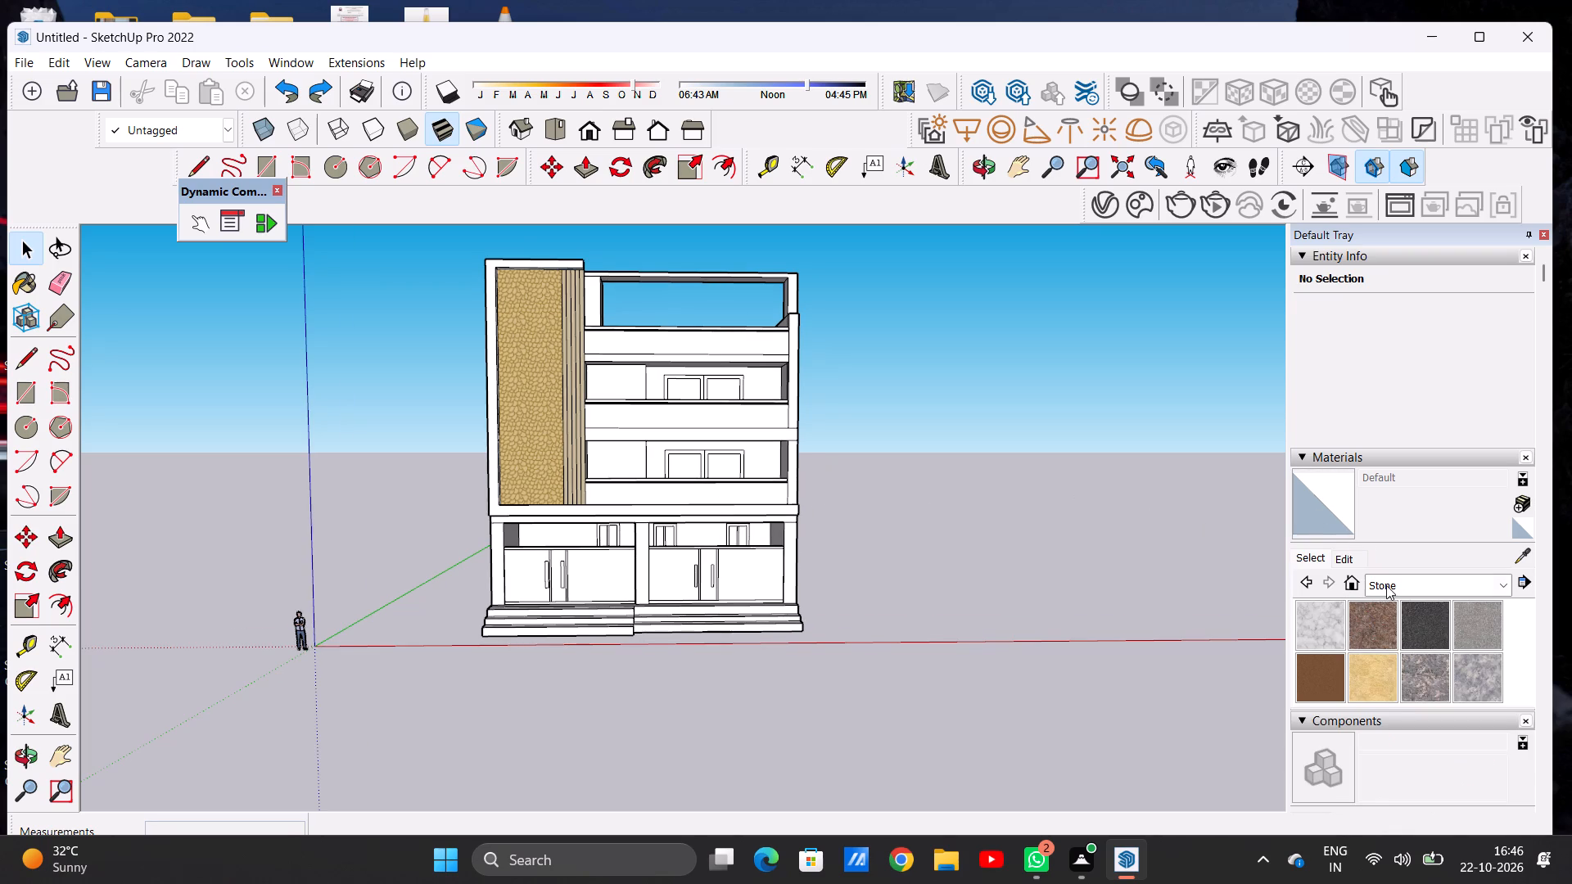
pyautogui.click(1386, 585)
pyautogui.click(1407, 789)
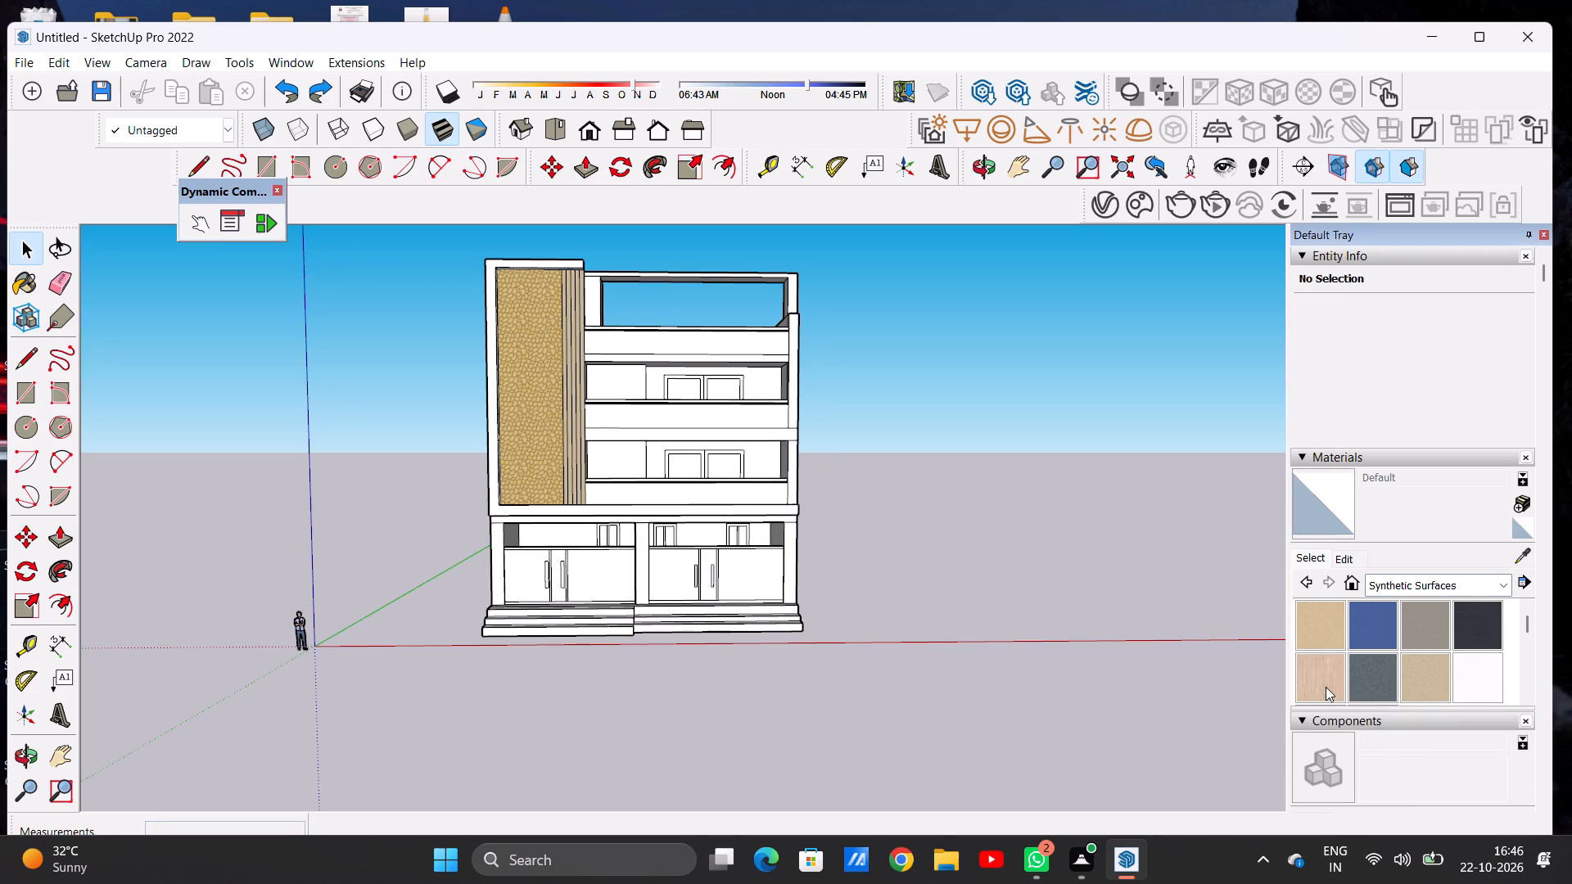
pyautogui.click(1326, 685)
pyautogui.scroll(13, 660, 410)
pyautogui.click(610, 352)
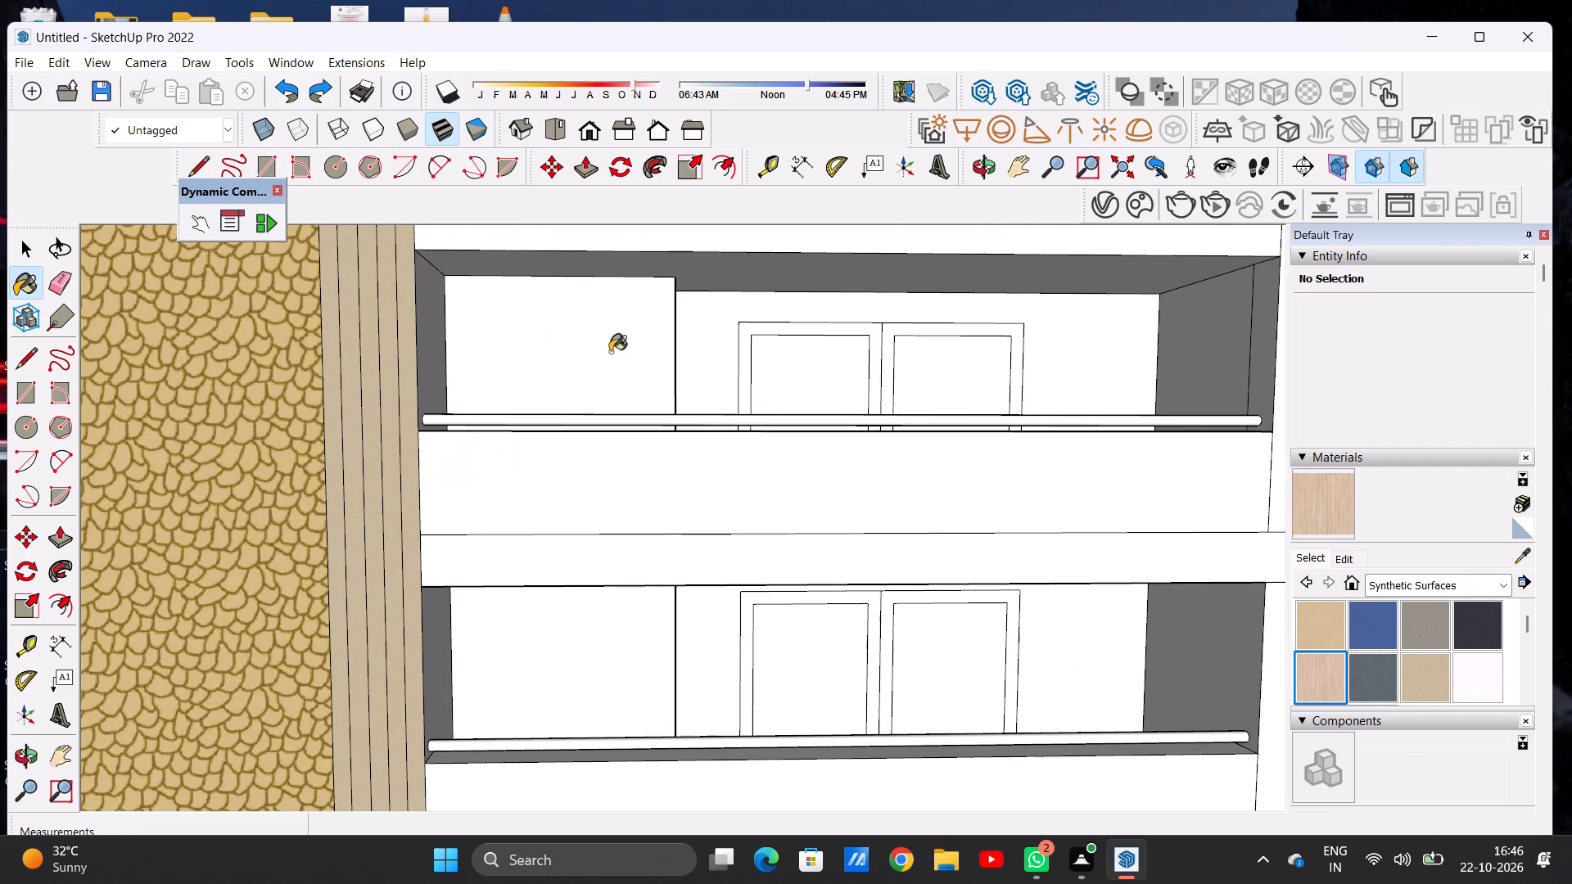
pyautogui.click(603, 620)
pyautogui.scroll(-11, 617, 381)
pyautogui.scroll(-2, 597, 567)
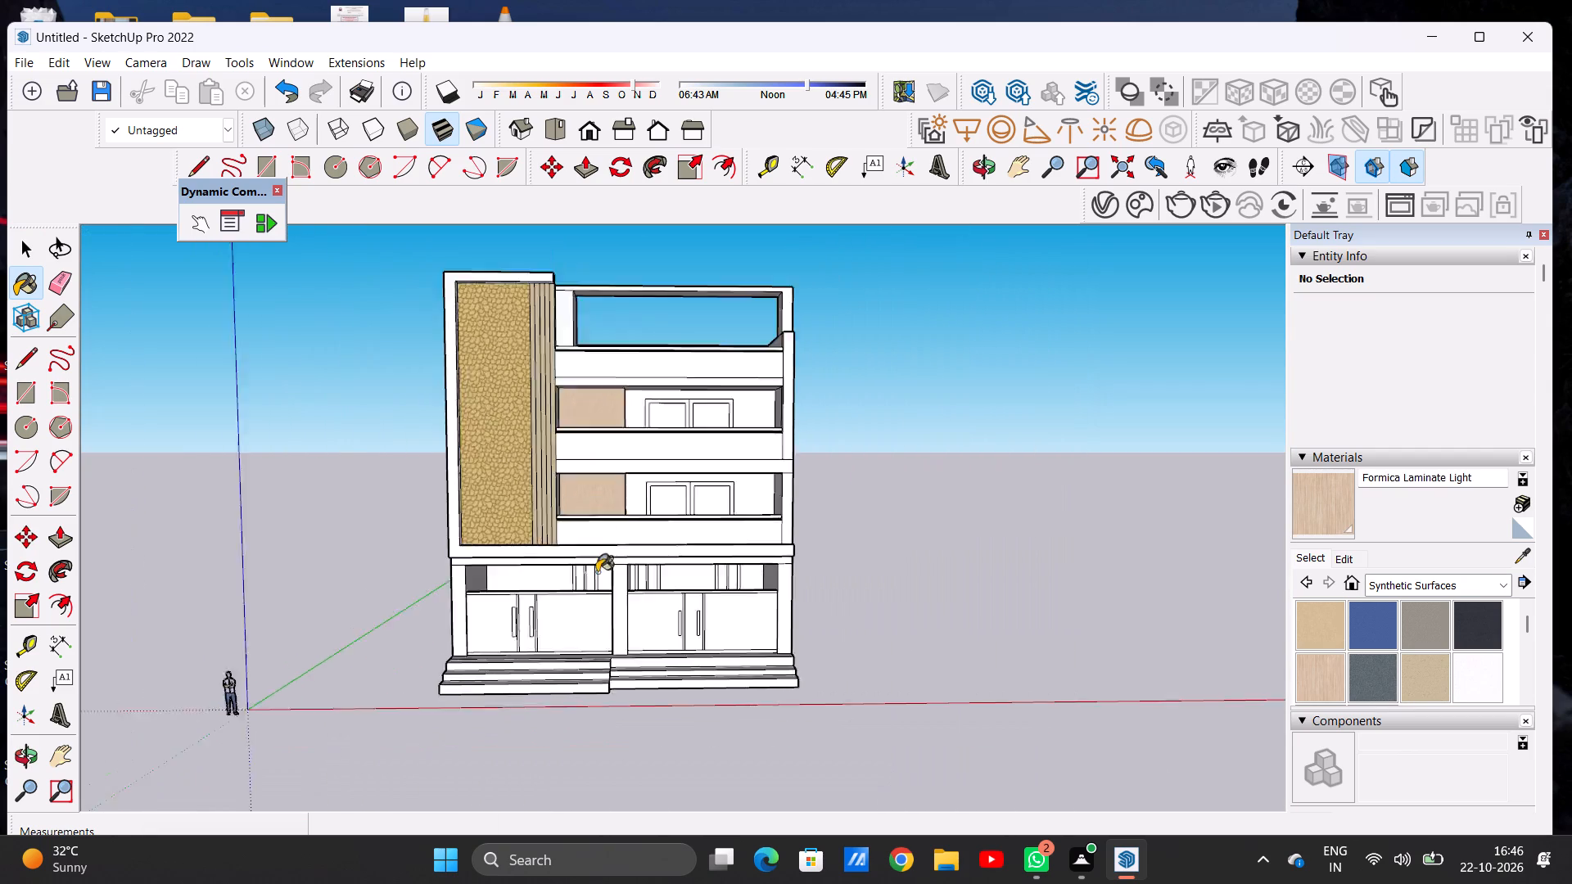
pyautogui.scroll(-4, 597, 572)
pyautogui.scroll(14, 585, 426)
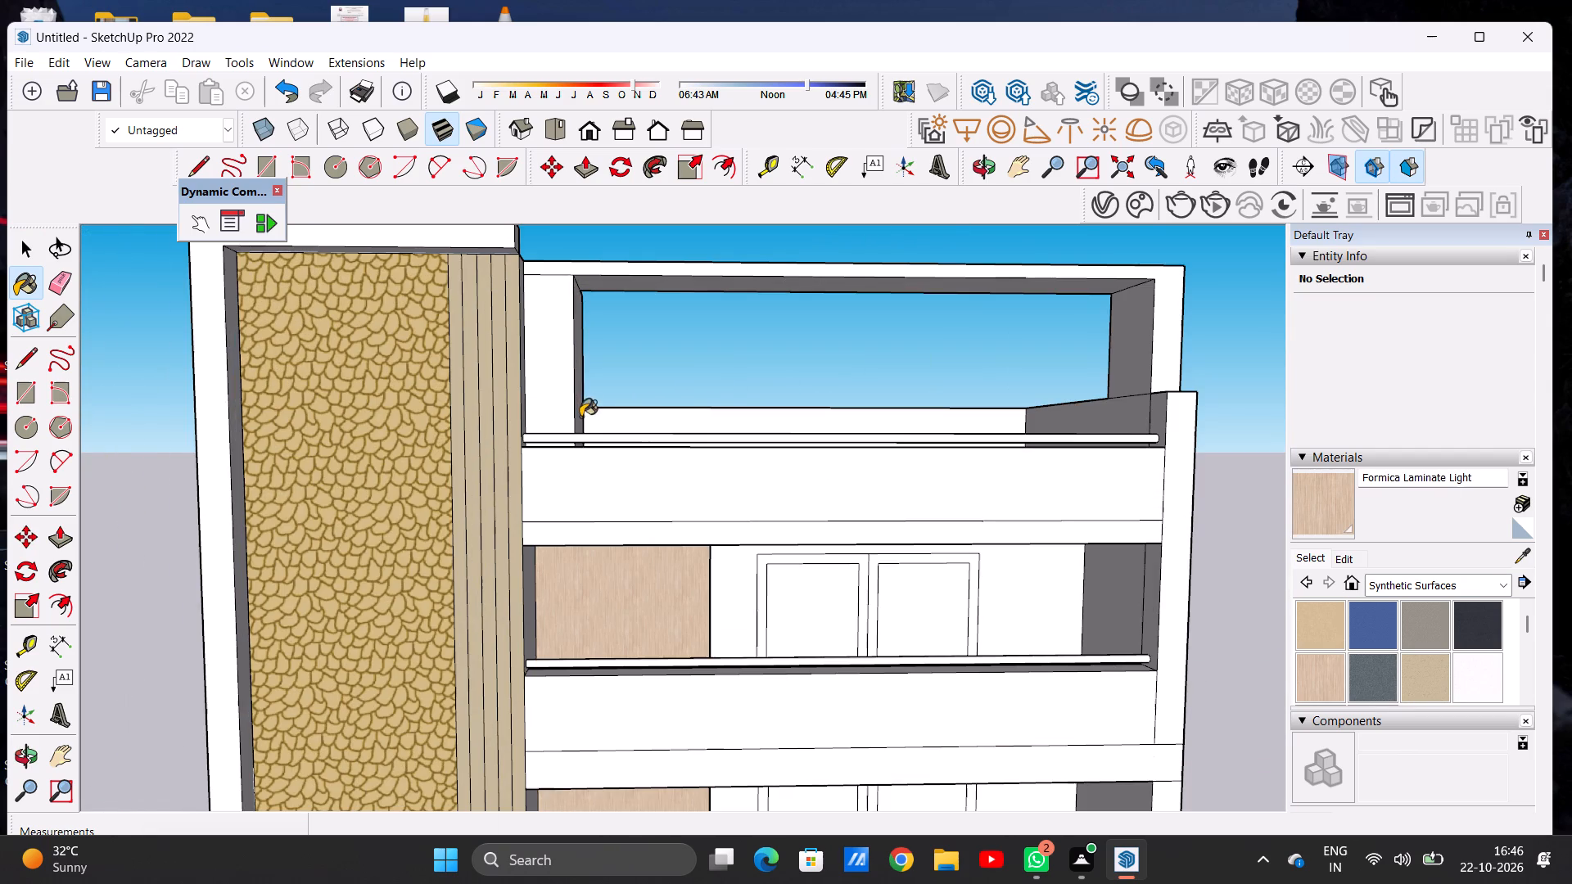
# Apply Formica Laminate Light to the roof-level wall beside the strips, covering its narrow front face and the two side faces behind it.
pyautogui.click(562, 395)
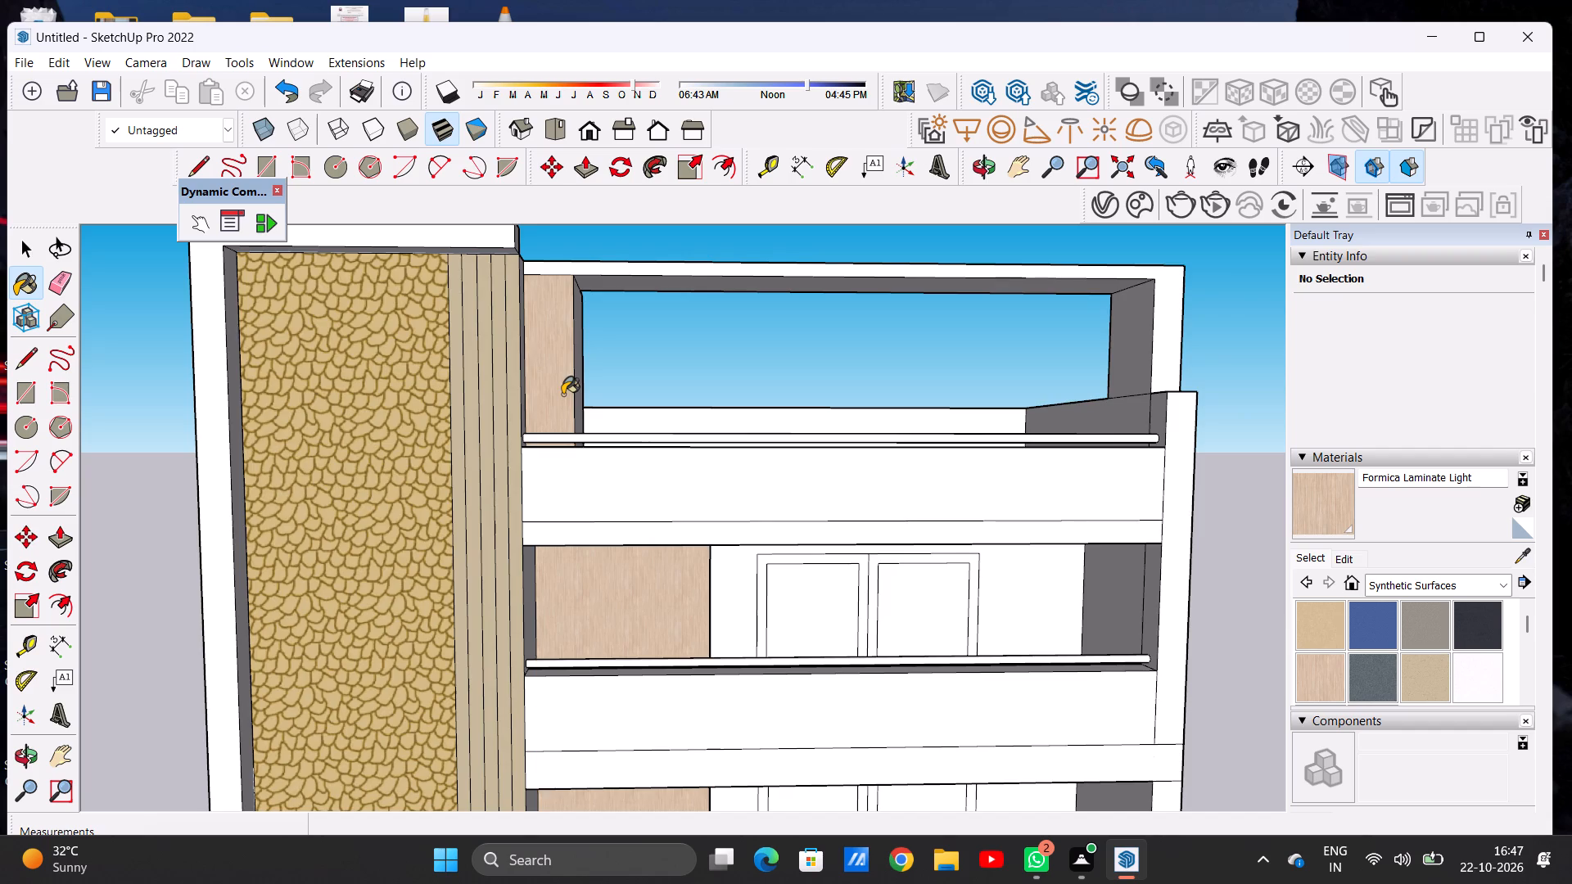
pyautogui.scroll(-19, 545, 413)
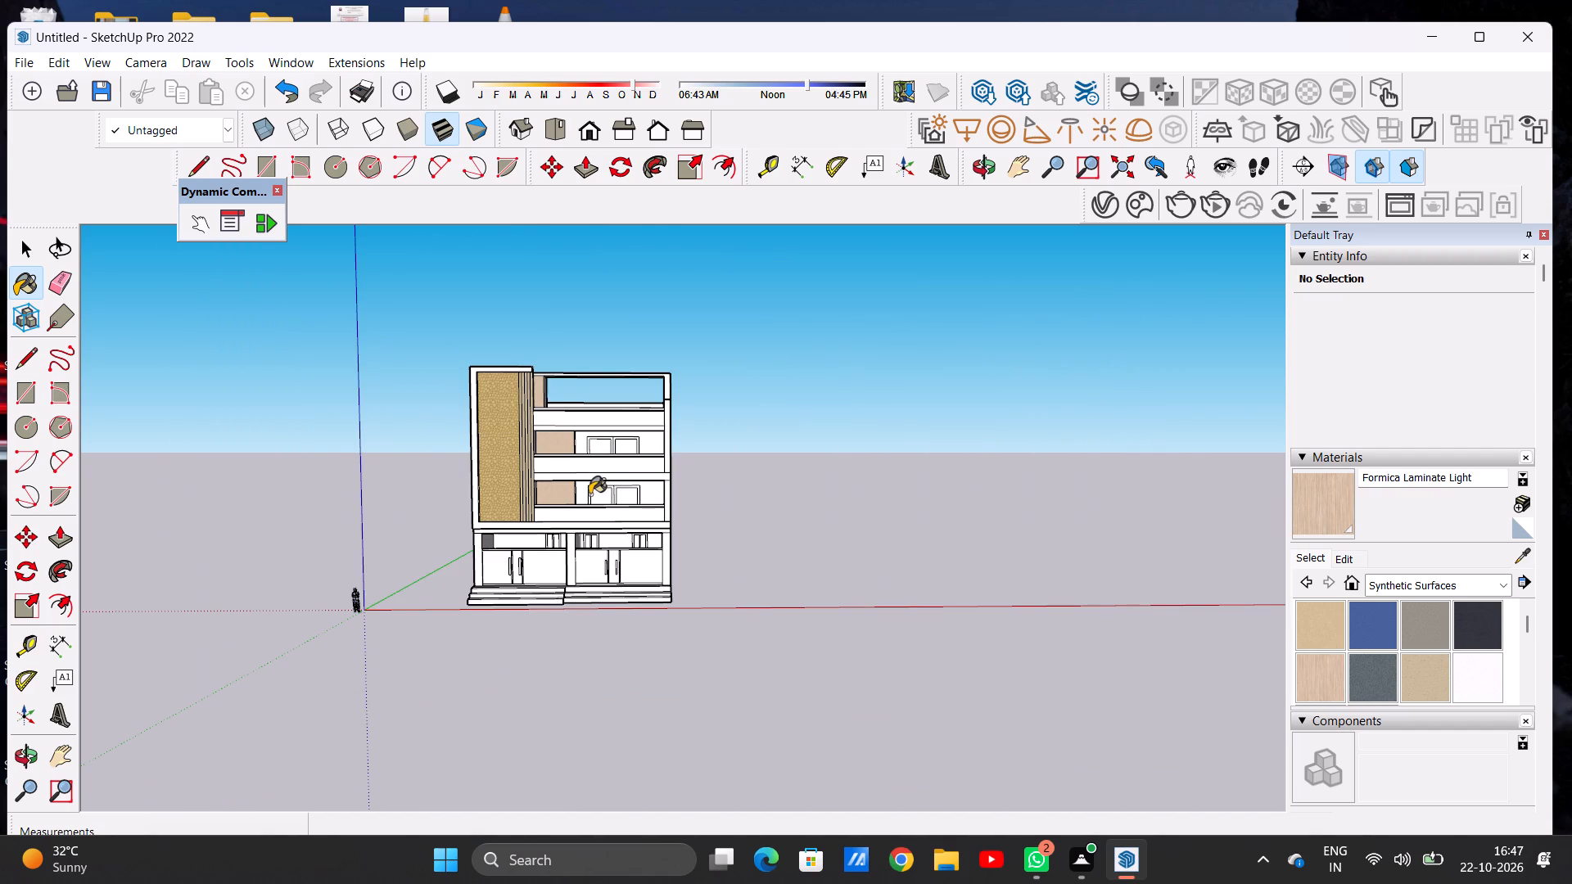
pyautogui.moveTo(571, 494); pyautogui.dragTo(385, 543, button='middle')
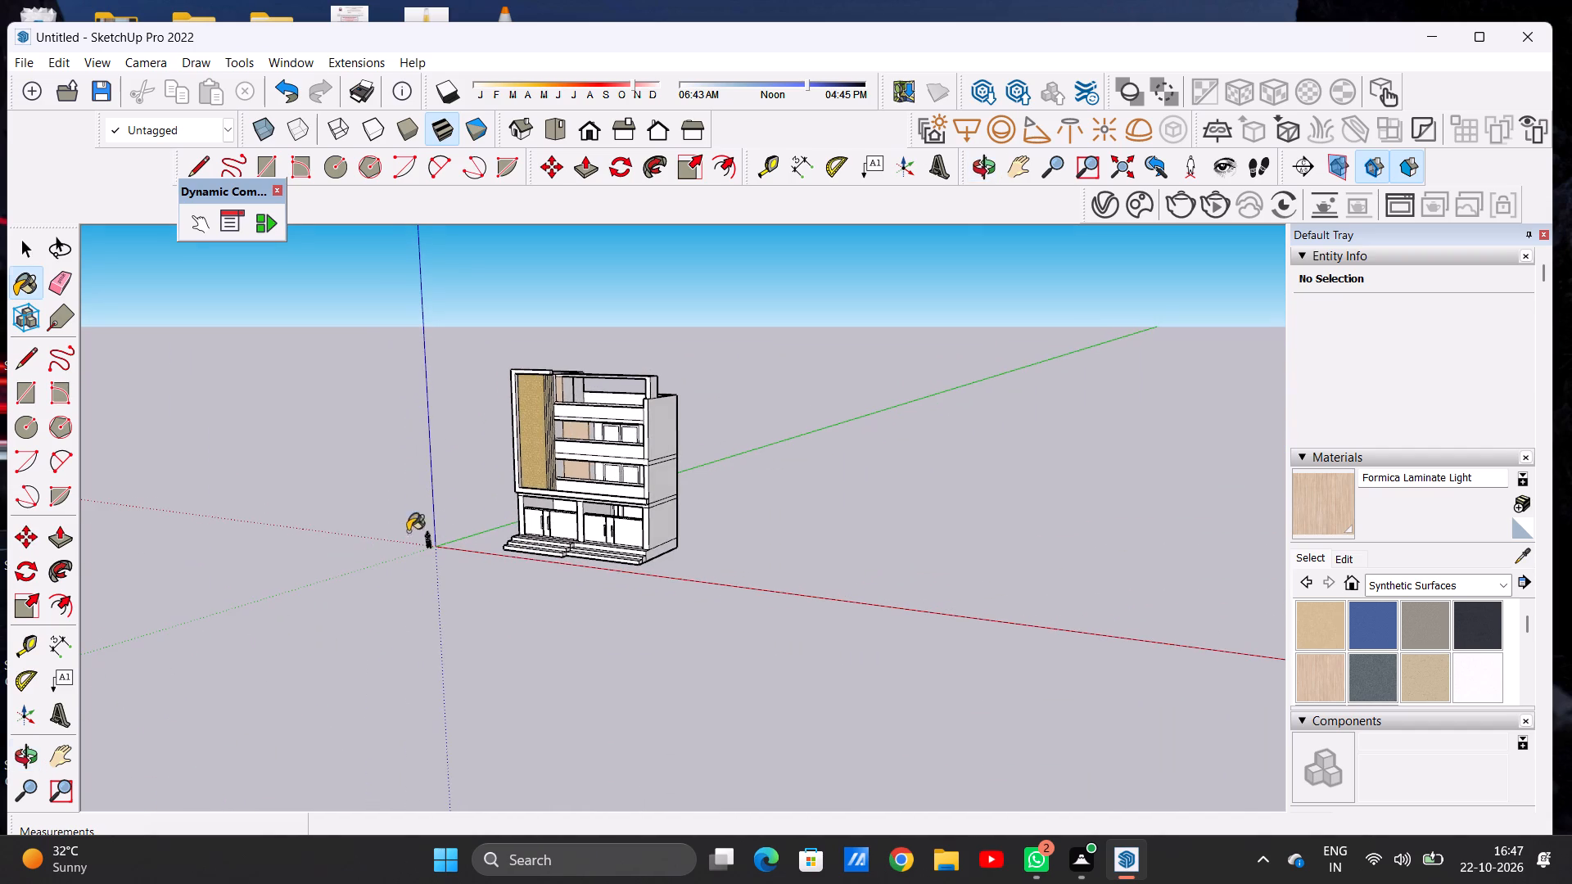
pyautogui.scroll(4, 554, 410)
pyautogui.scroll(-1, 554, 410)
pyautogui.scroll(10, 554, 410)
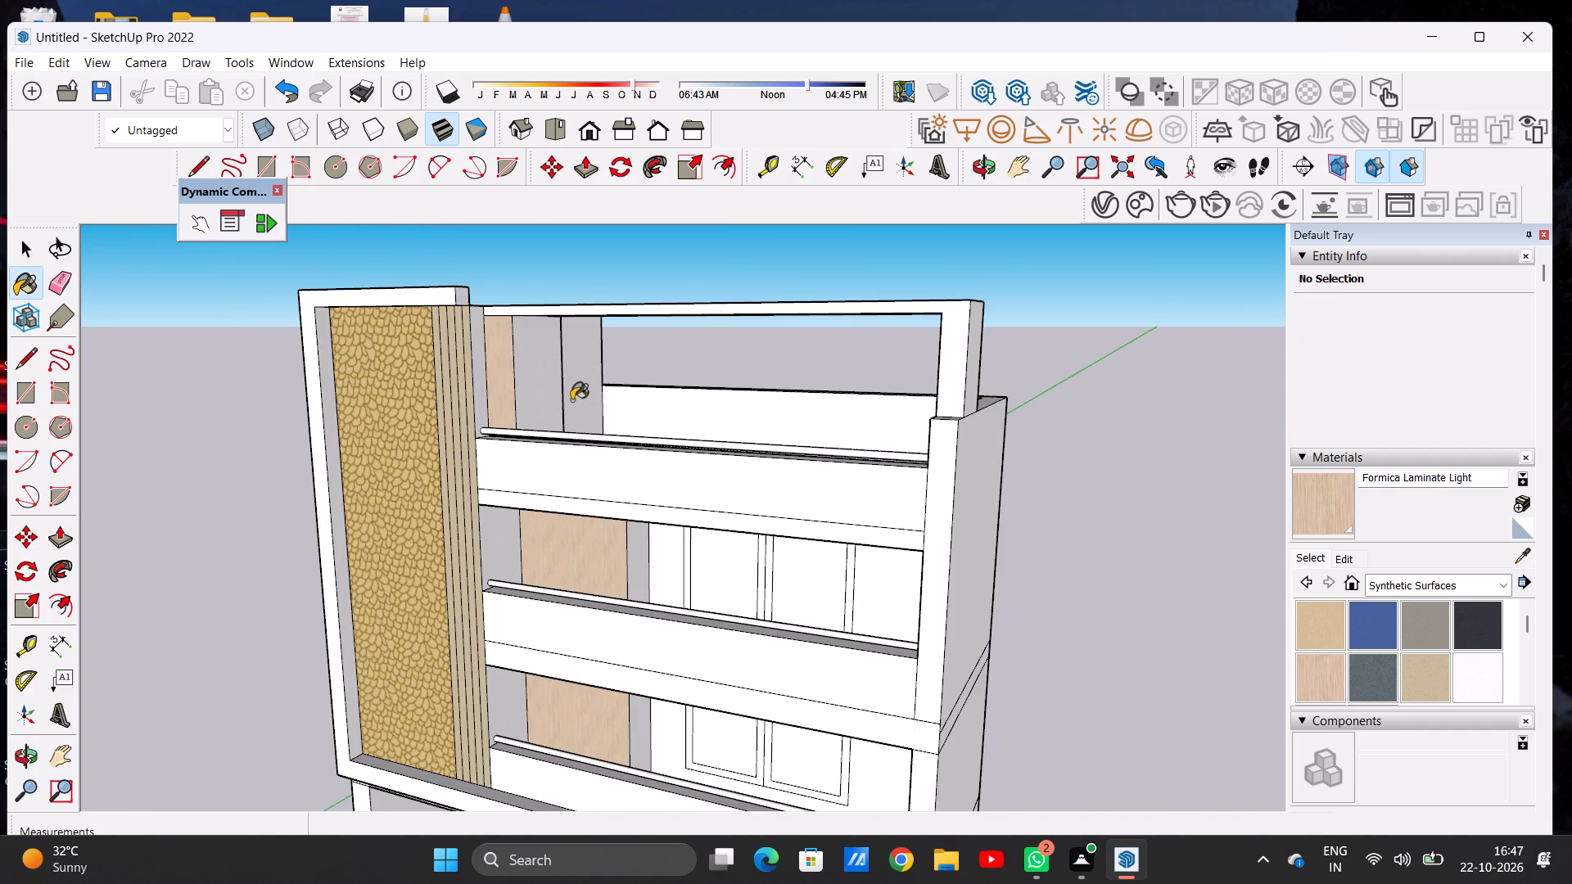
pyautogui.scroll(7, 571, 400)
pyautogui.click(471, 363)
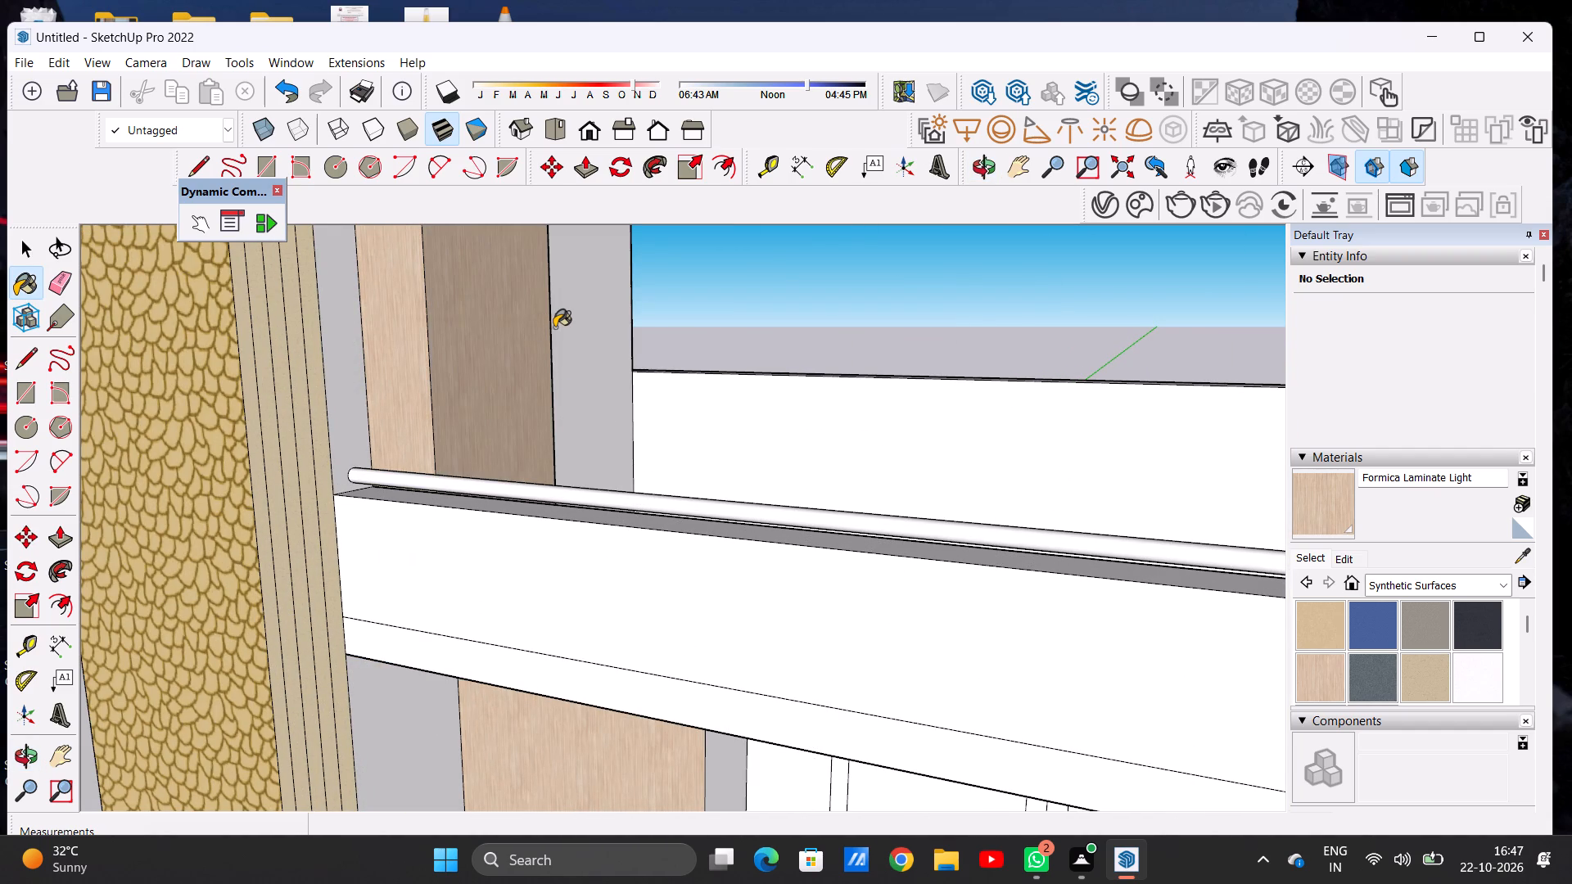
pyautogui.click(594, 306)
# Apply Formica Laminate Light to the upper balcony's side wall by the strips and the return face beside the double window.
pyautogui.scroll(-7, 440, 536)
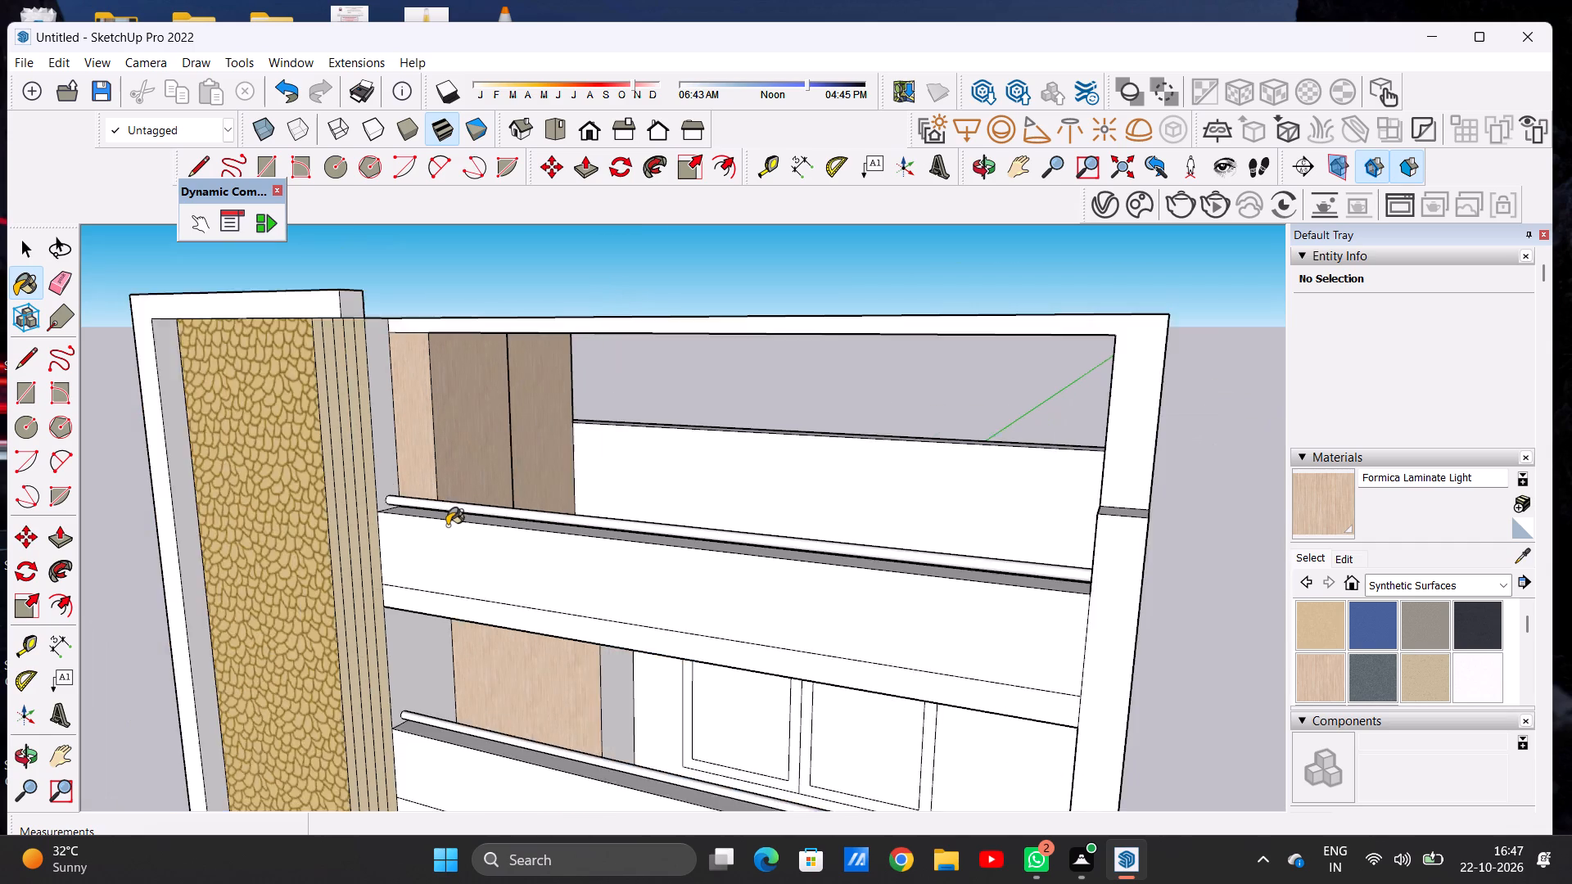
pyautogui.scroll(-6, 504, 426)
pyautogui.scroll(13, 505, 545)
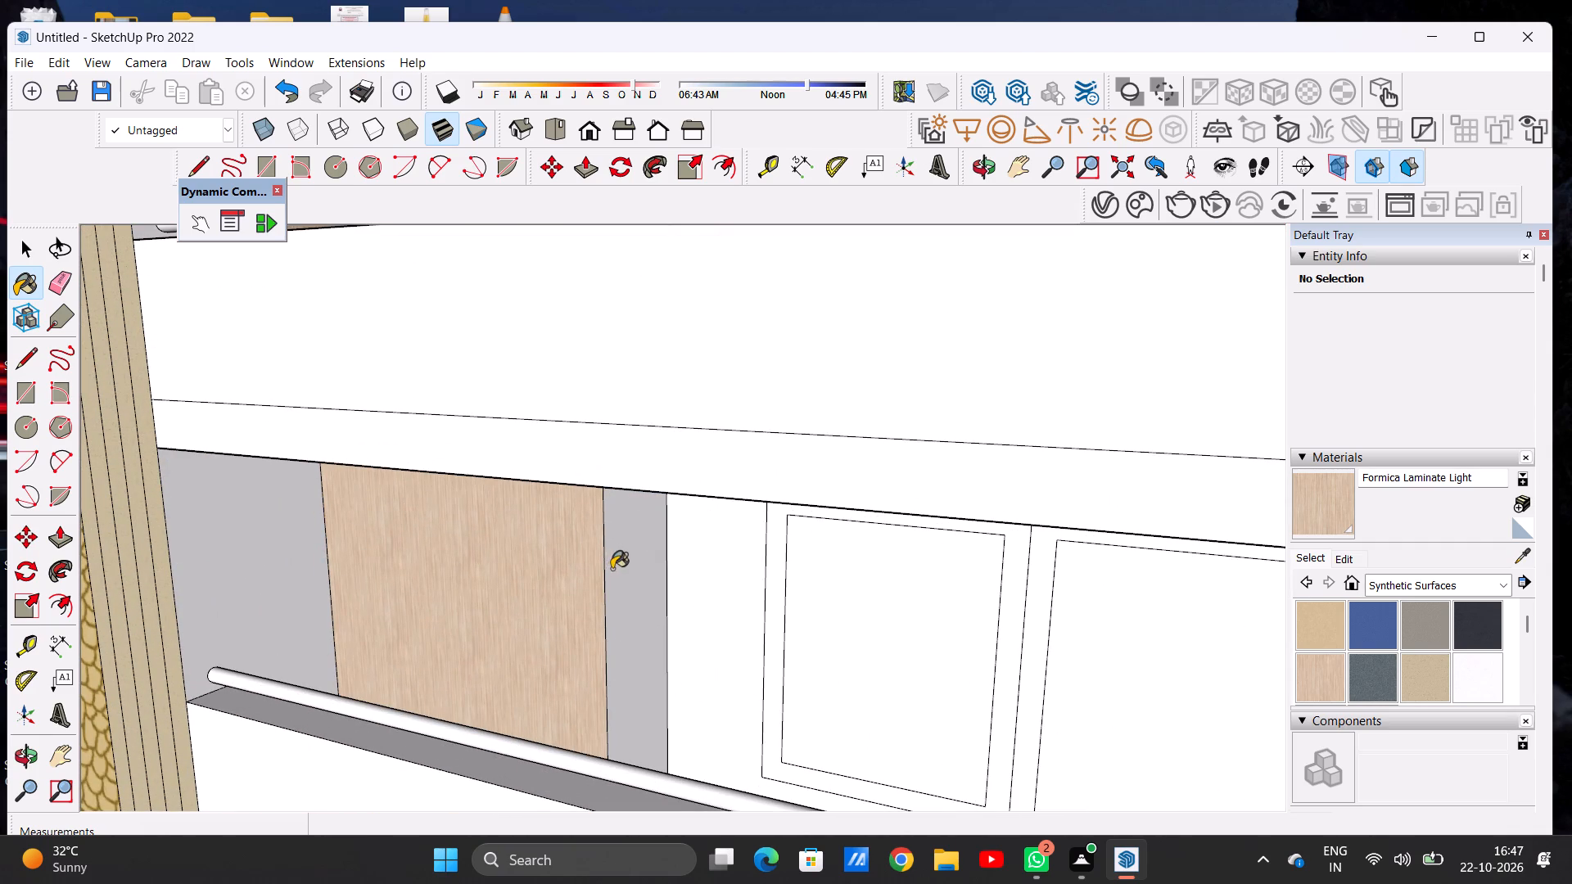
pyautogui.click(634, 562)
pyautogui.click(245, 558)
pyautogui.scroll(-6, 376, 573)
pyautogui.scroll(1, 376, 573)
pyautogui.scroll(-6, 376, 573)
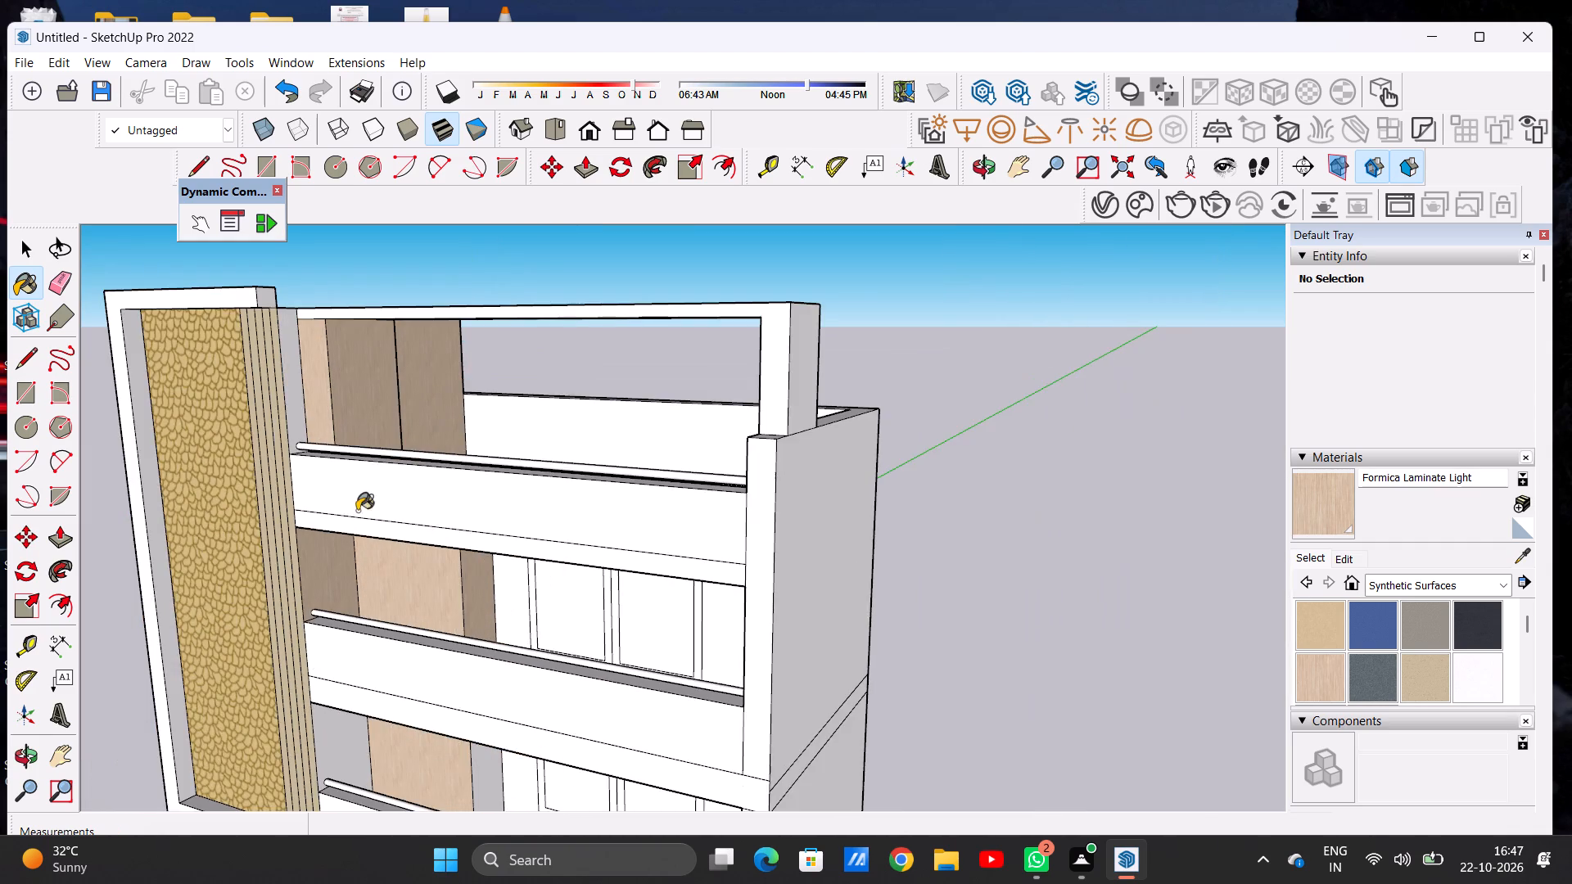
# Paint the roof-level side face directly beside the vertical strips with Formica Laminate Light.
pyautogui.scroll(13, 309, 382)
pyautogui.click(296, 362)
# Apply Formica Laminate Light to the lower balcony's side wall by the strips and the return face beside the double window.
pyautogui.scroll(-3, 373, 422)
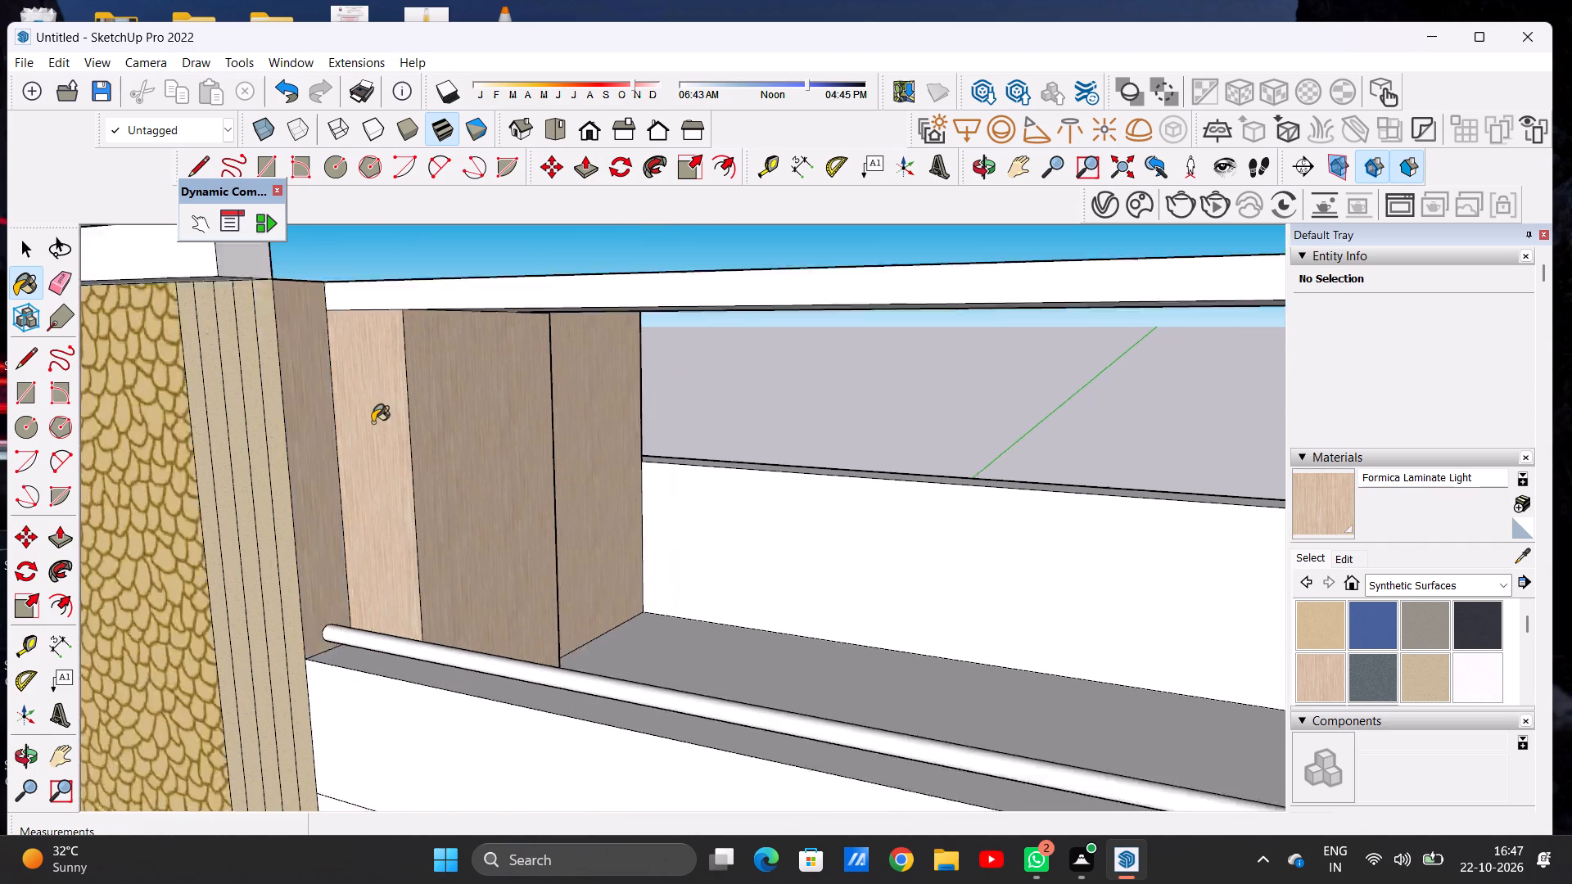
pyautogui.scroll(-9, 373, 422)
pyautogui.scroll(2, 400, 422)
pyautogui.scroll(-7, 400, 422)
pyautogui.moveTo(408, 532); pyautogui.dragTo(507, 507, button='middle')
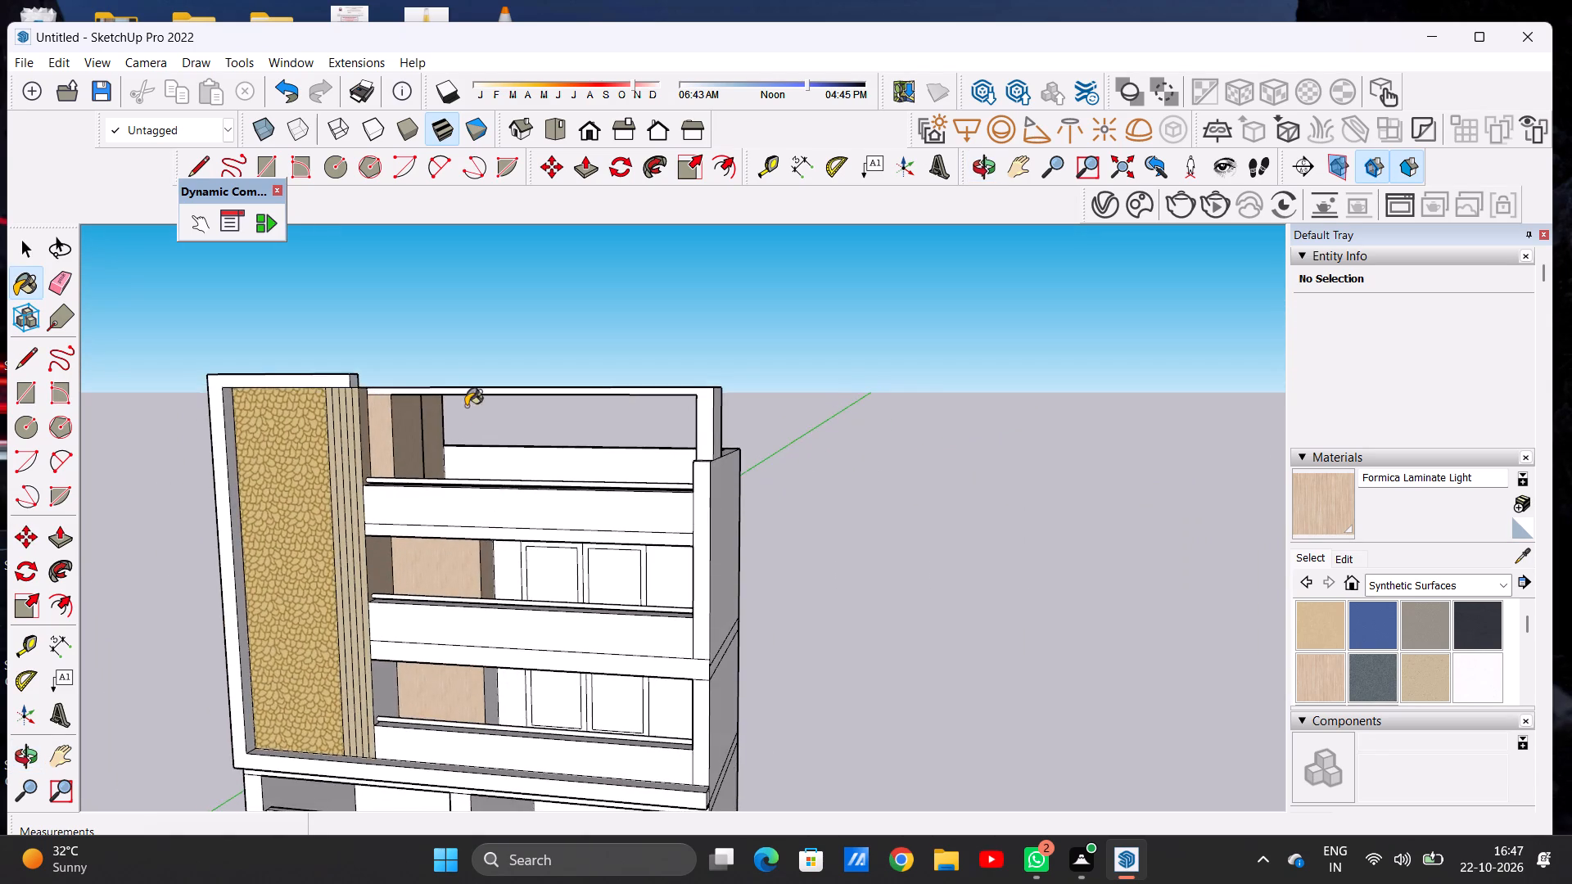
pyautogui.scroll(-8, 466, 406)
pyautogui.scroll(7, 486, 627)
pyautogui.scroll(11, 344, 510)
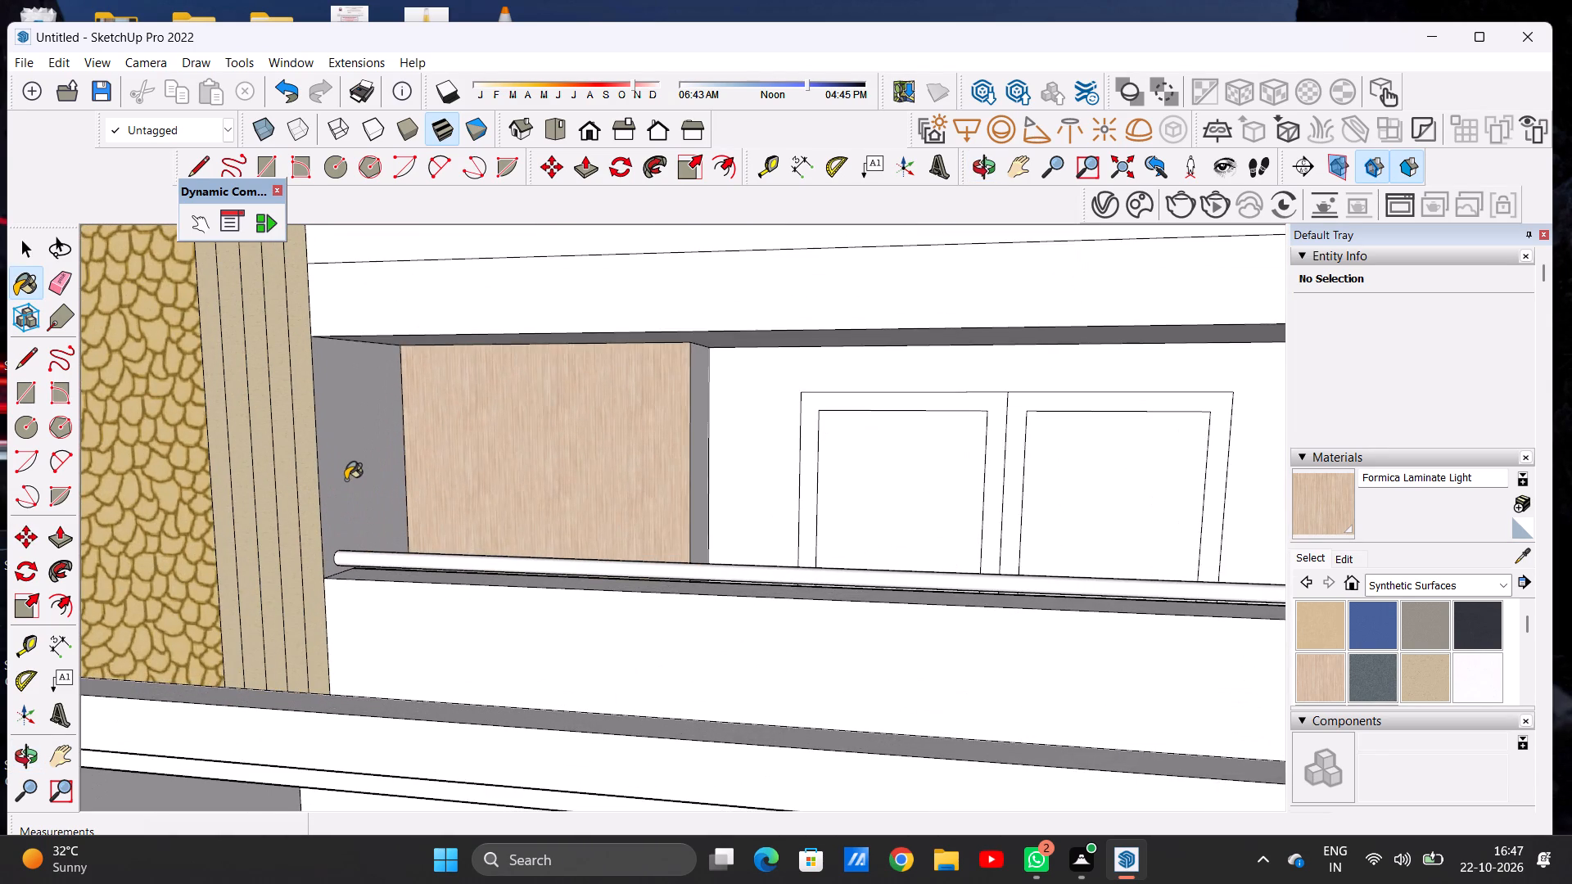
pyautogui.click(346, 480)
pyautogui.scroll(-5, 363, 482)
pyautogui.moveTo(648, 444); pyautogui.dragTo(566, 488, button='middle')
pyautogui.scroll(6, 589, 461)
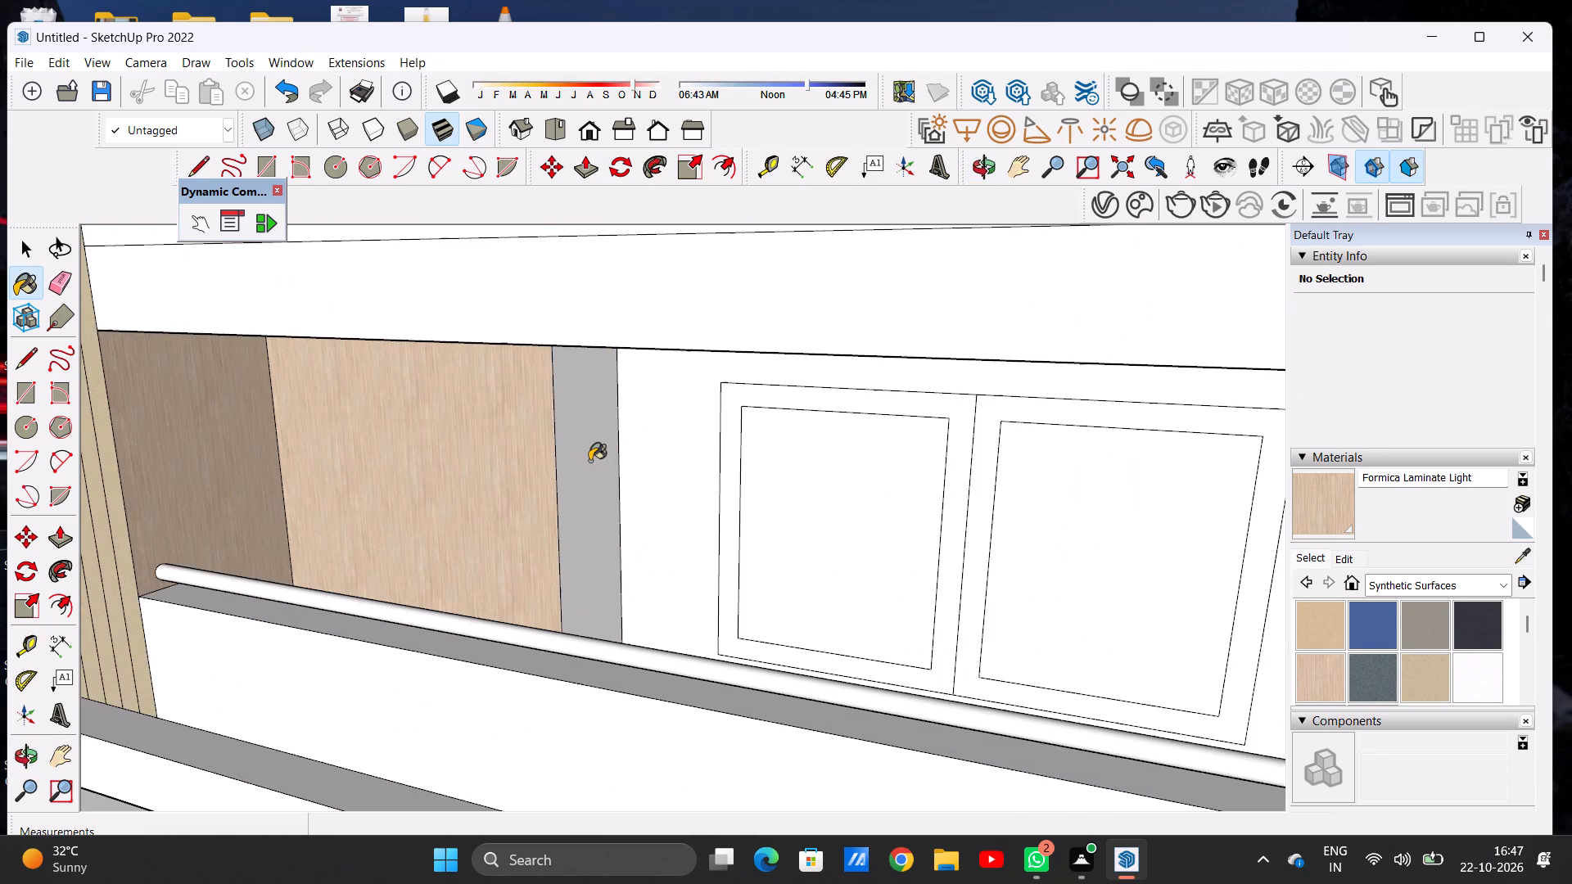
pyautogui.click(573, 461)
pyautogui.scroll(-20, 580, 491)
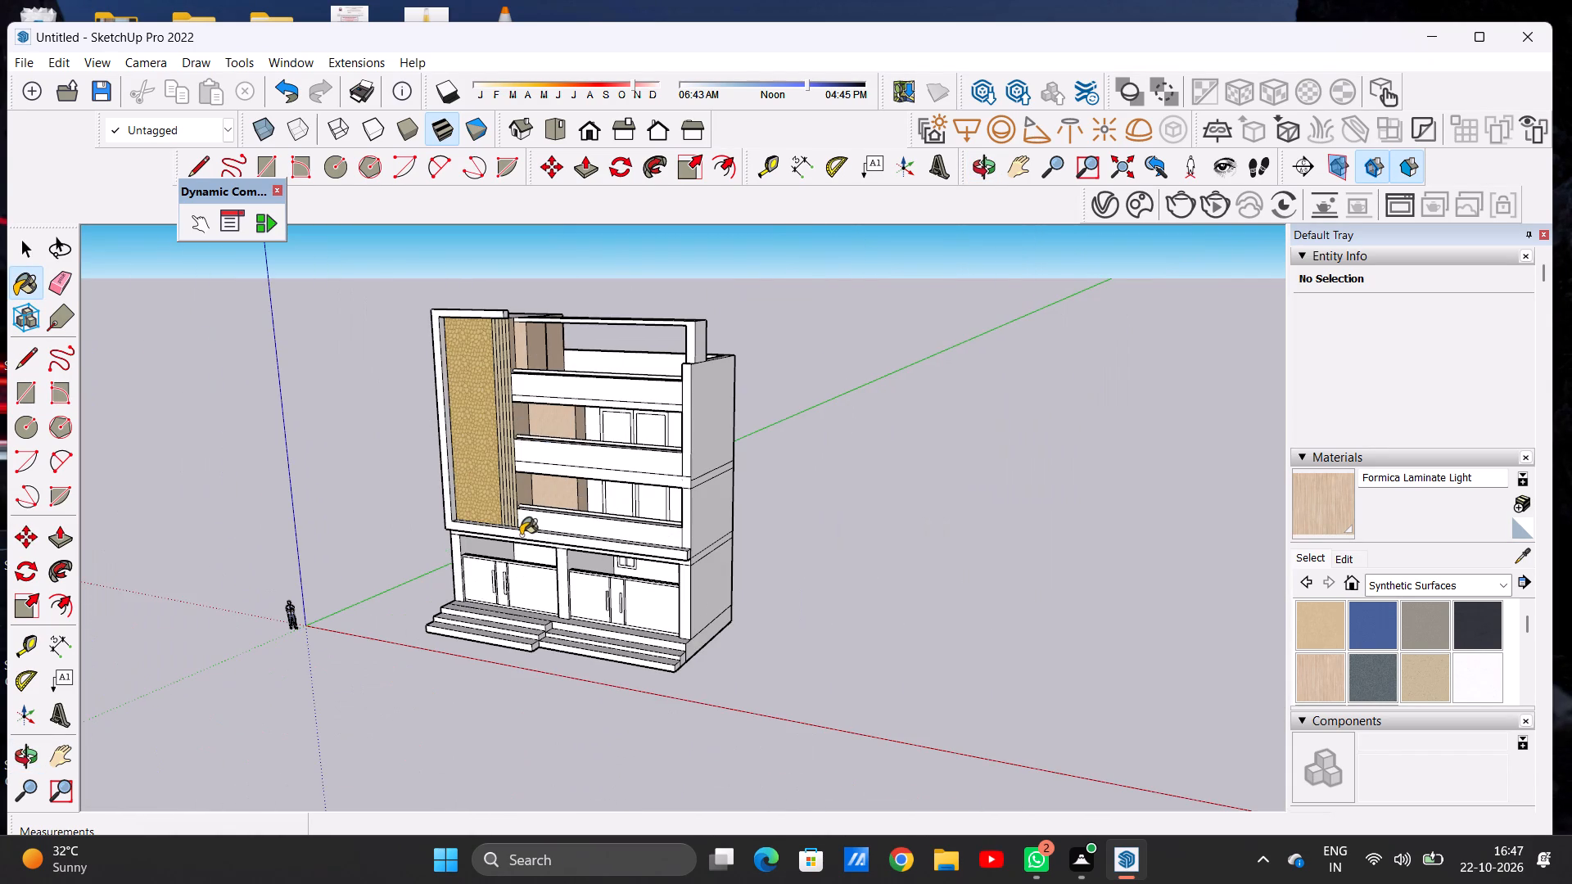
pyautogui.moveTo(786, 502); pyautogui.dragTo(937, 481, button='middle')
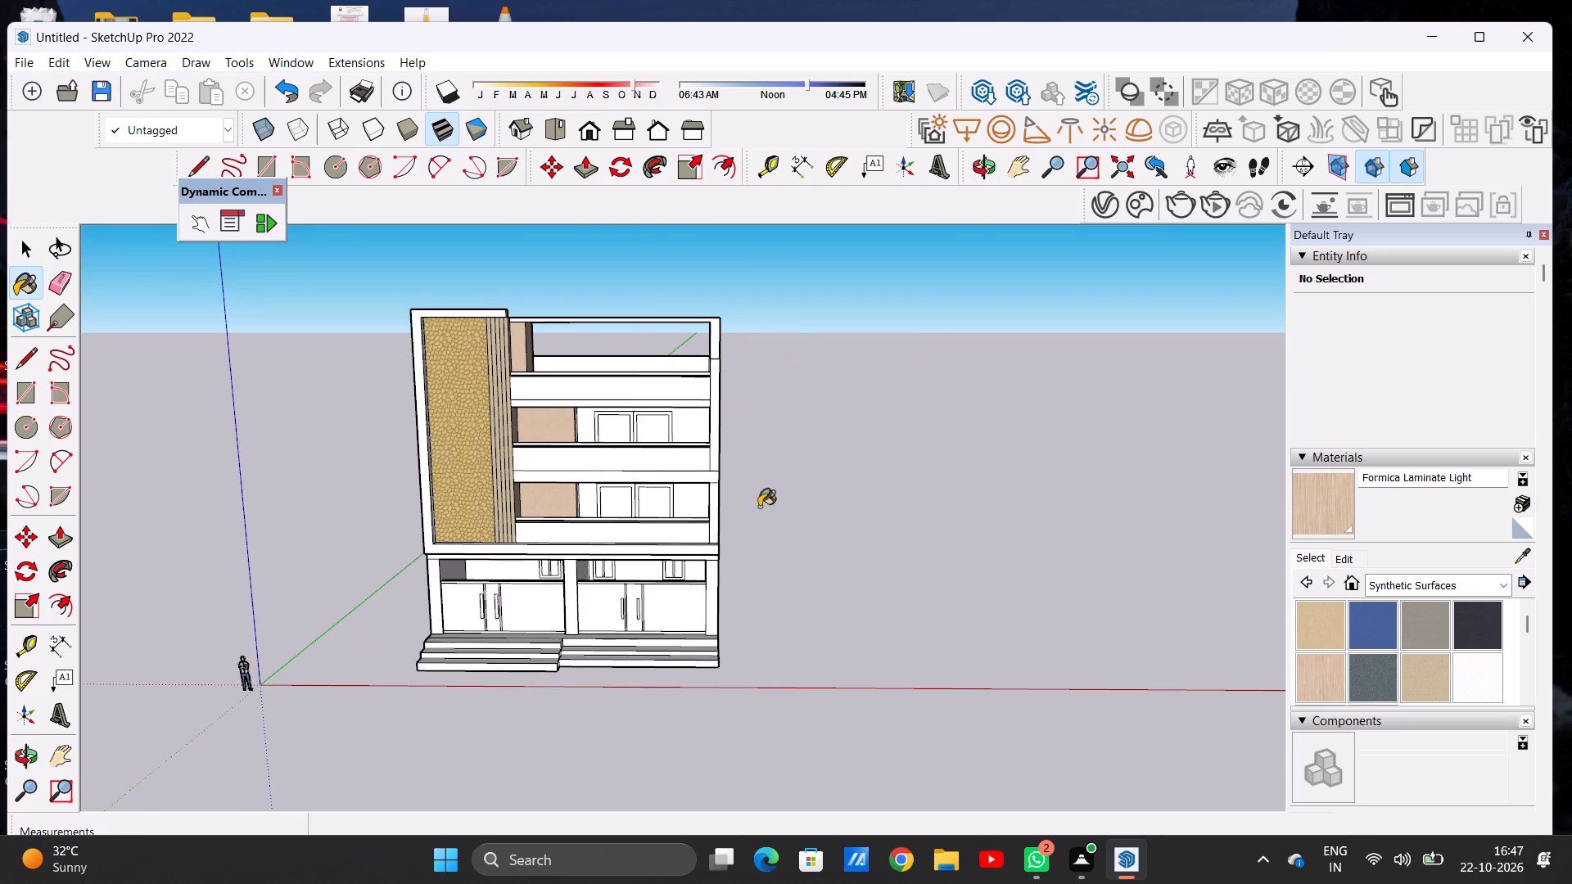
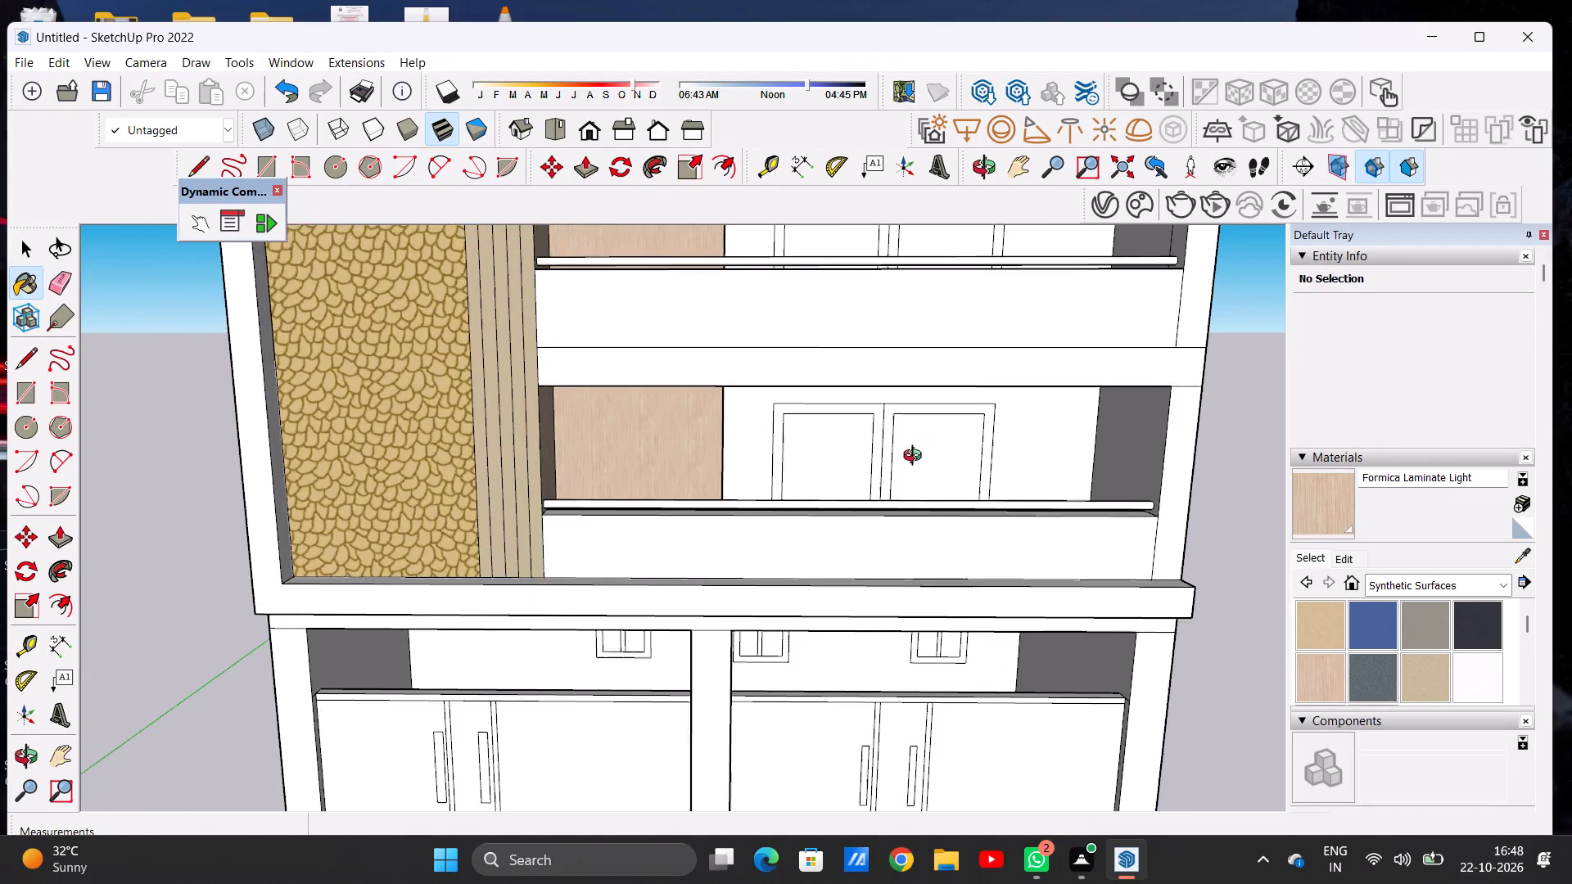
# Inspect the laminate-covered recess walls of the balconies and roof level from the front, above and the side.
pyautogui.moveTo(916, 458); pyautogui.dragTo(771, 539, button='middle')
pyautogui.scroll(-7, 603, 502)
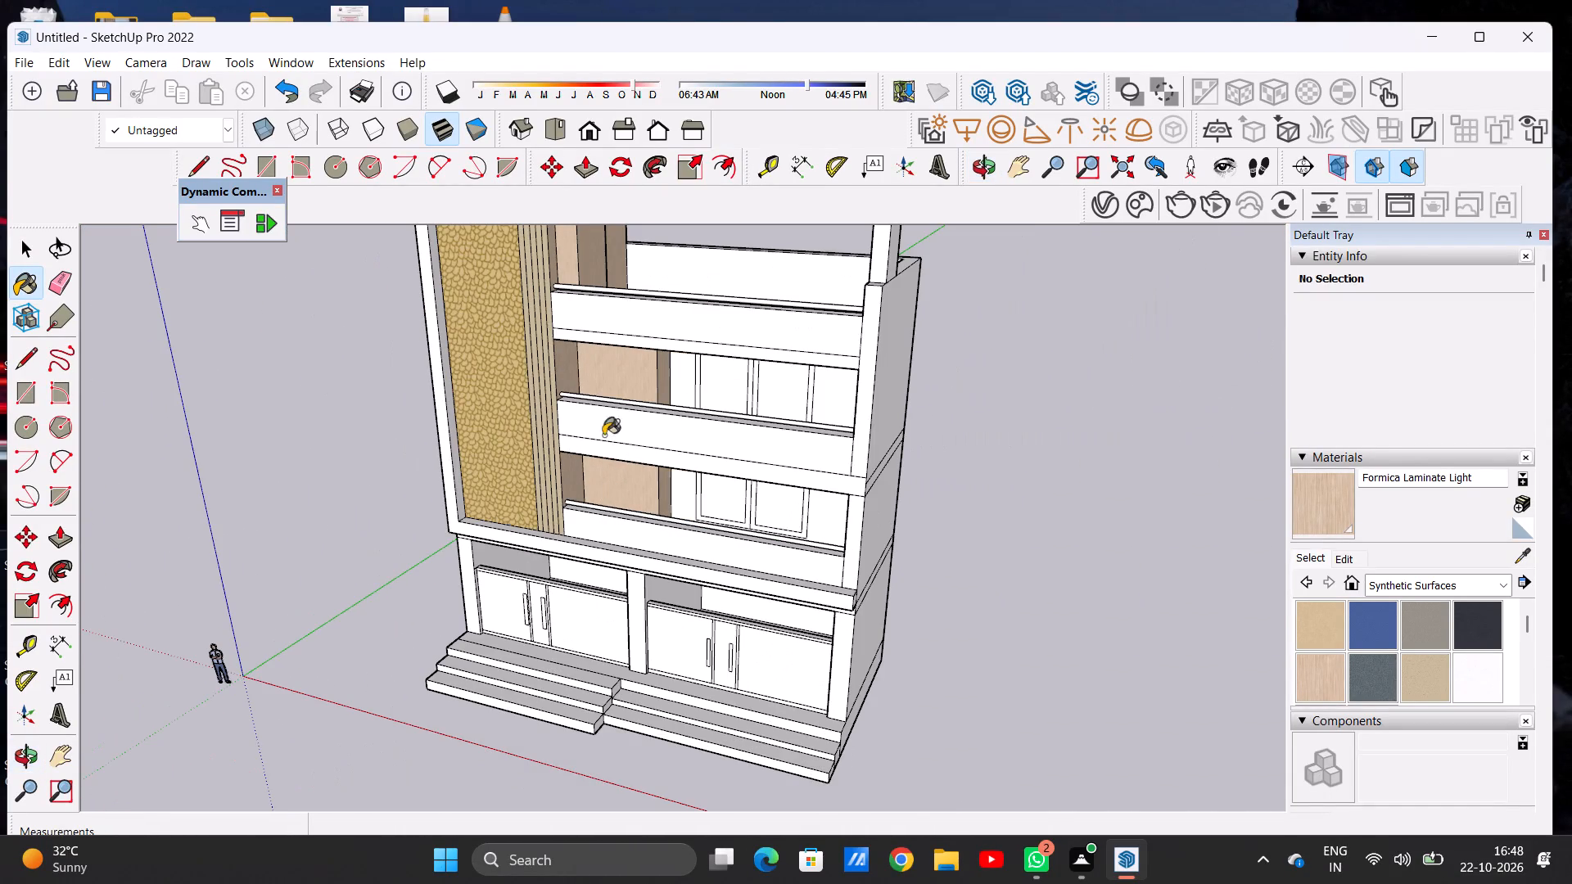
pyautogui.scroll(-8, 606, 448)
pyautogui.scroll(15, 603, 396)
pyautogui.moveTo(650, 294); pyautogui.dragTo(194, 284, button='middle')
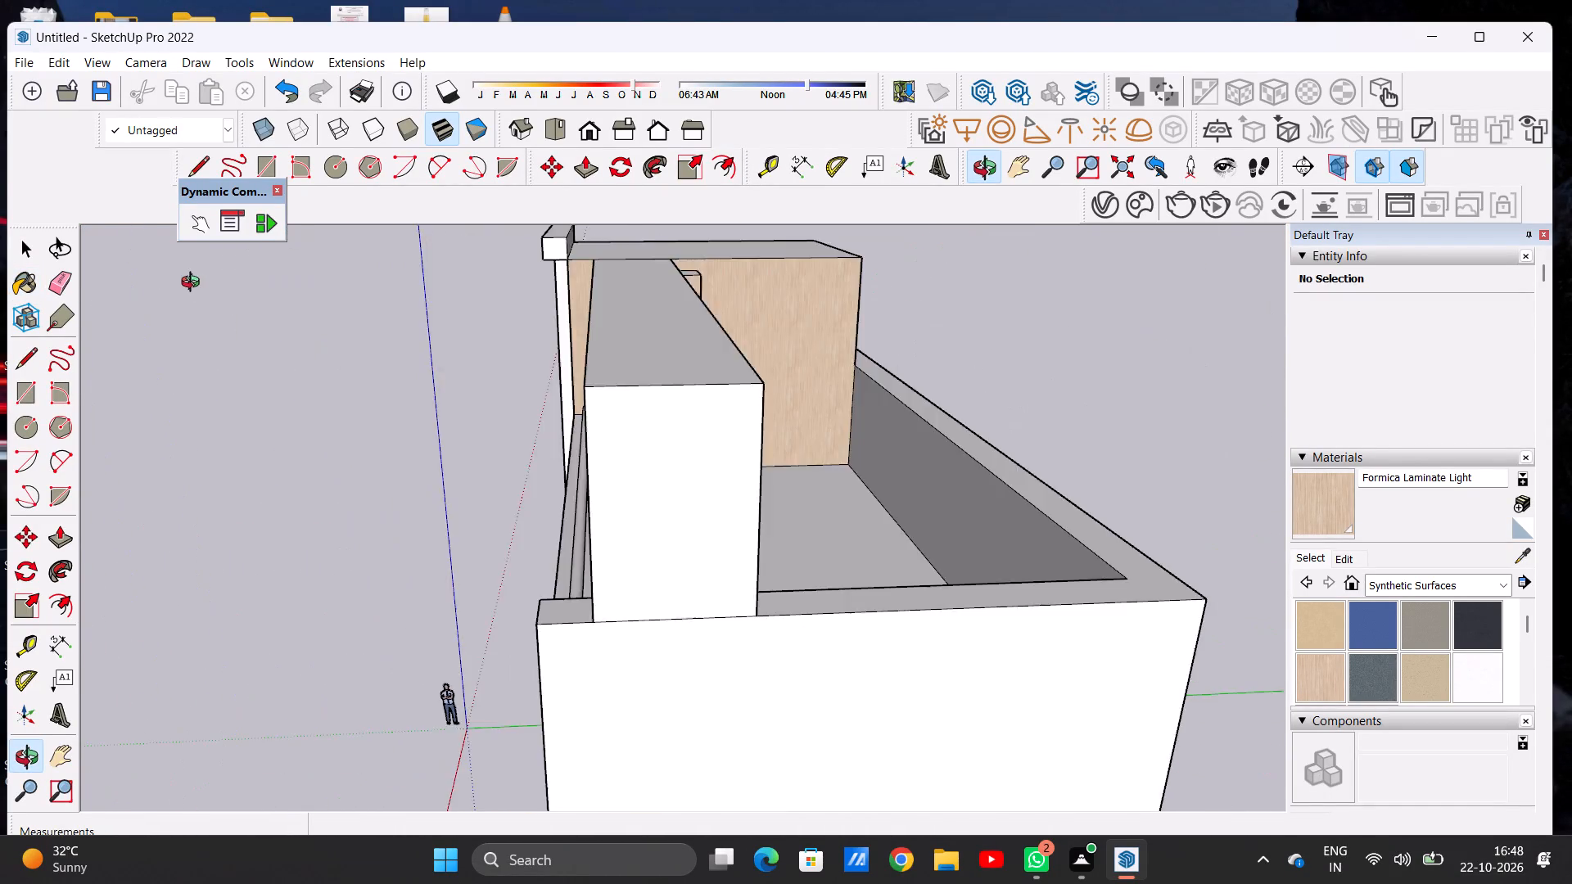
pyautogui.moveTo(194, 284); pyautogui.dragTo(705, 308, button='middle')
pyautogui.scroll(-15, 594, 498)
pyautogui.scroll(9, 624, 556)
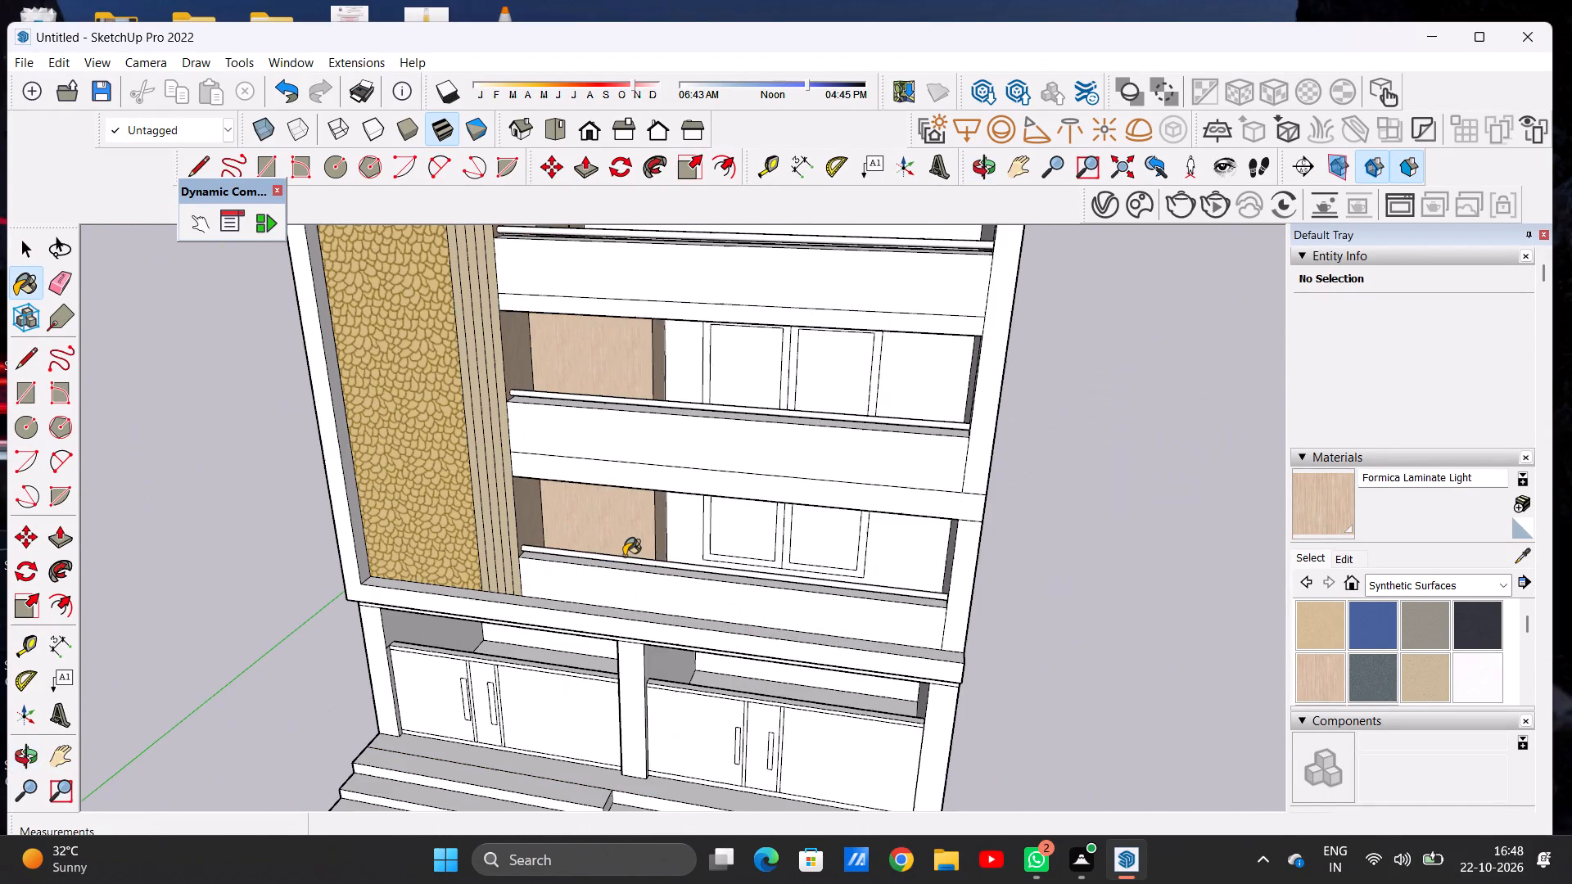
pyautogui.scroll(-8, 624, 556)
pyautogui.moveTo(620, 581); pyautogui.dragTo(675, 494, button='middle')
pyautogui.scroll(9, 594, 473)
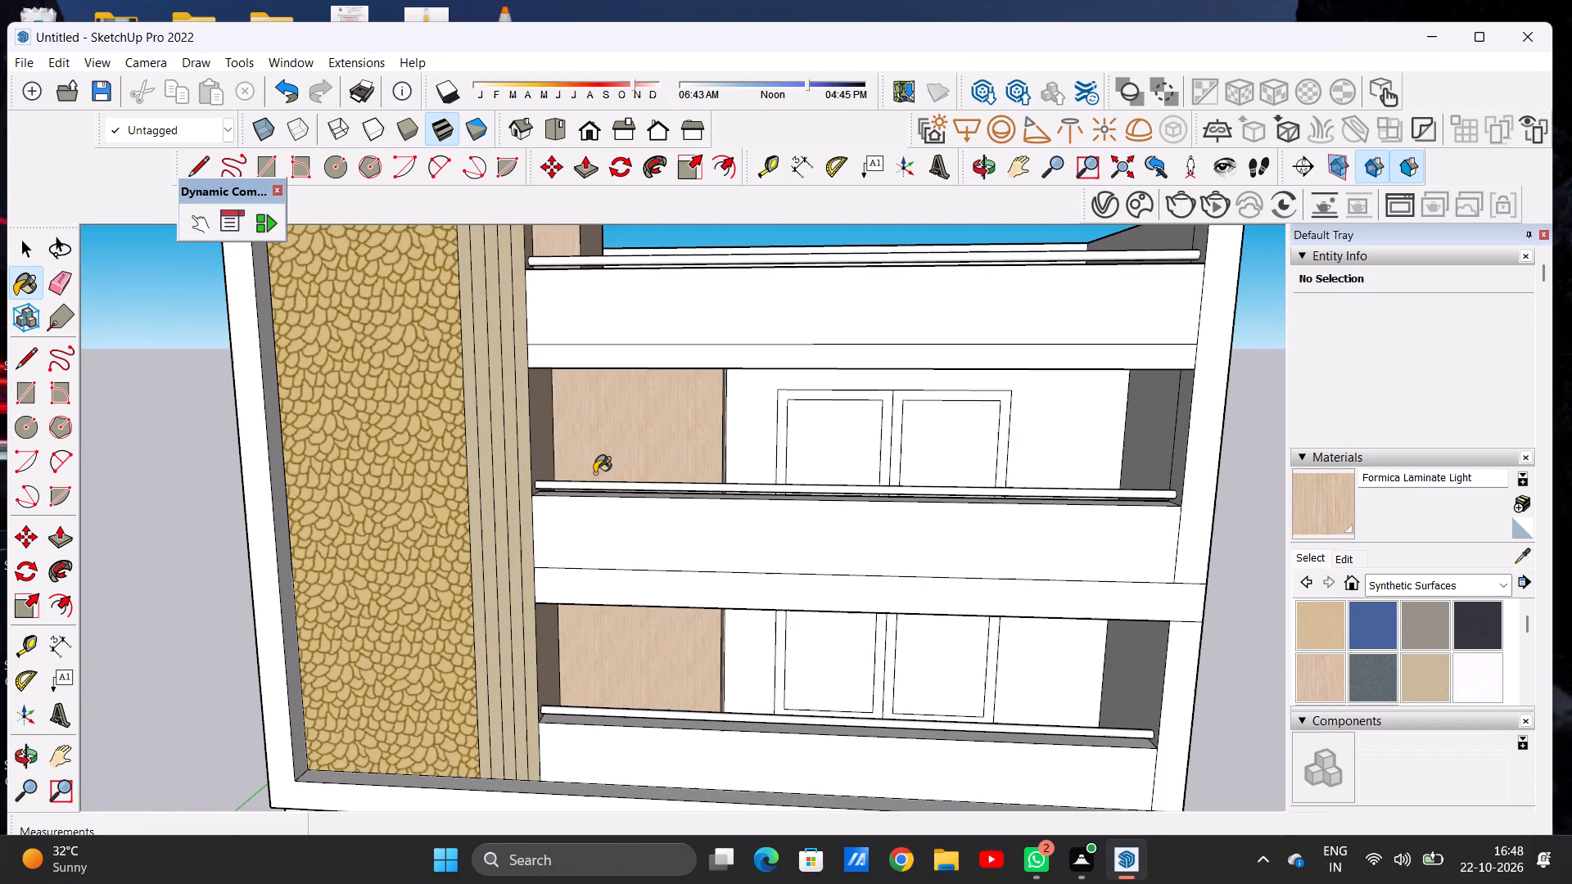
pyautogui.scroll(1, 594, 473)
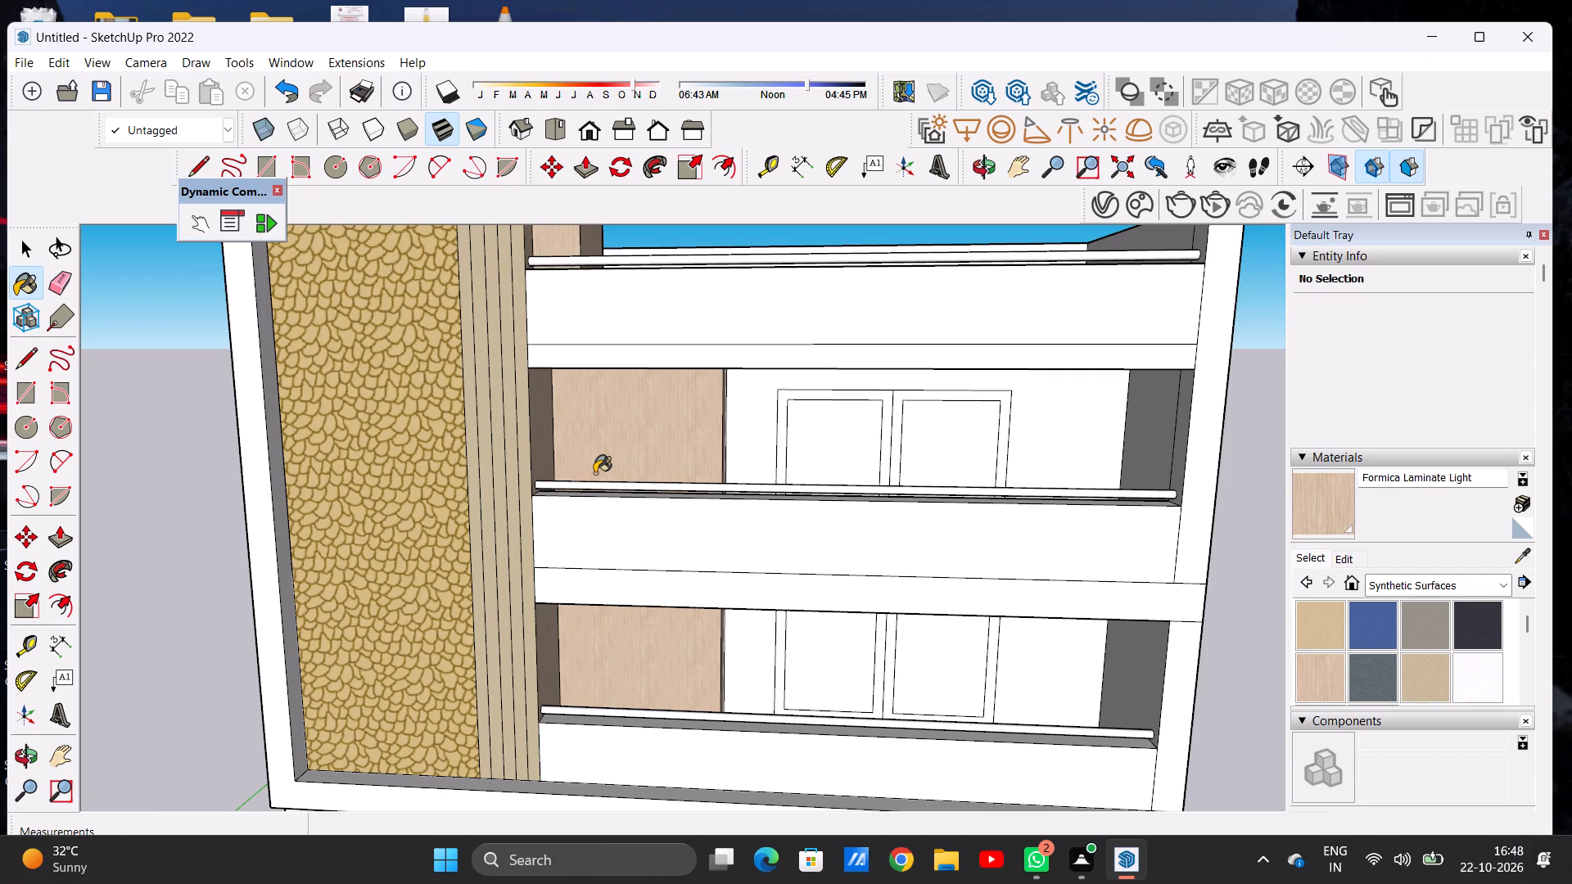
# Apply Formica Laminate Light to the back walls around the double windows on the upper and lower balconies.
pyautogui.scroll(-3, 594, 473)
pyautogui.scroll(1, 594, 473)
pyautogui.scroll(-3, 594, 473)
pyautogui.scroll(-5, 508, 463)
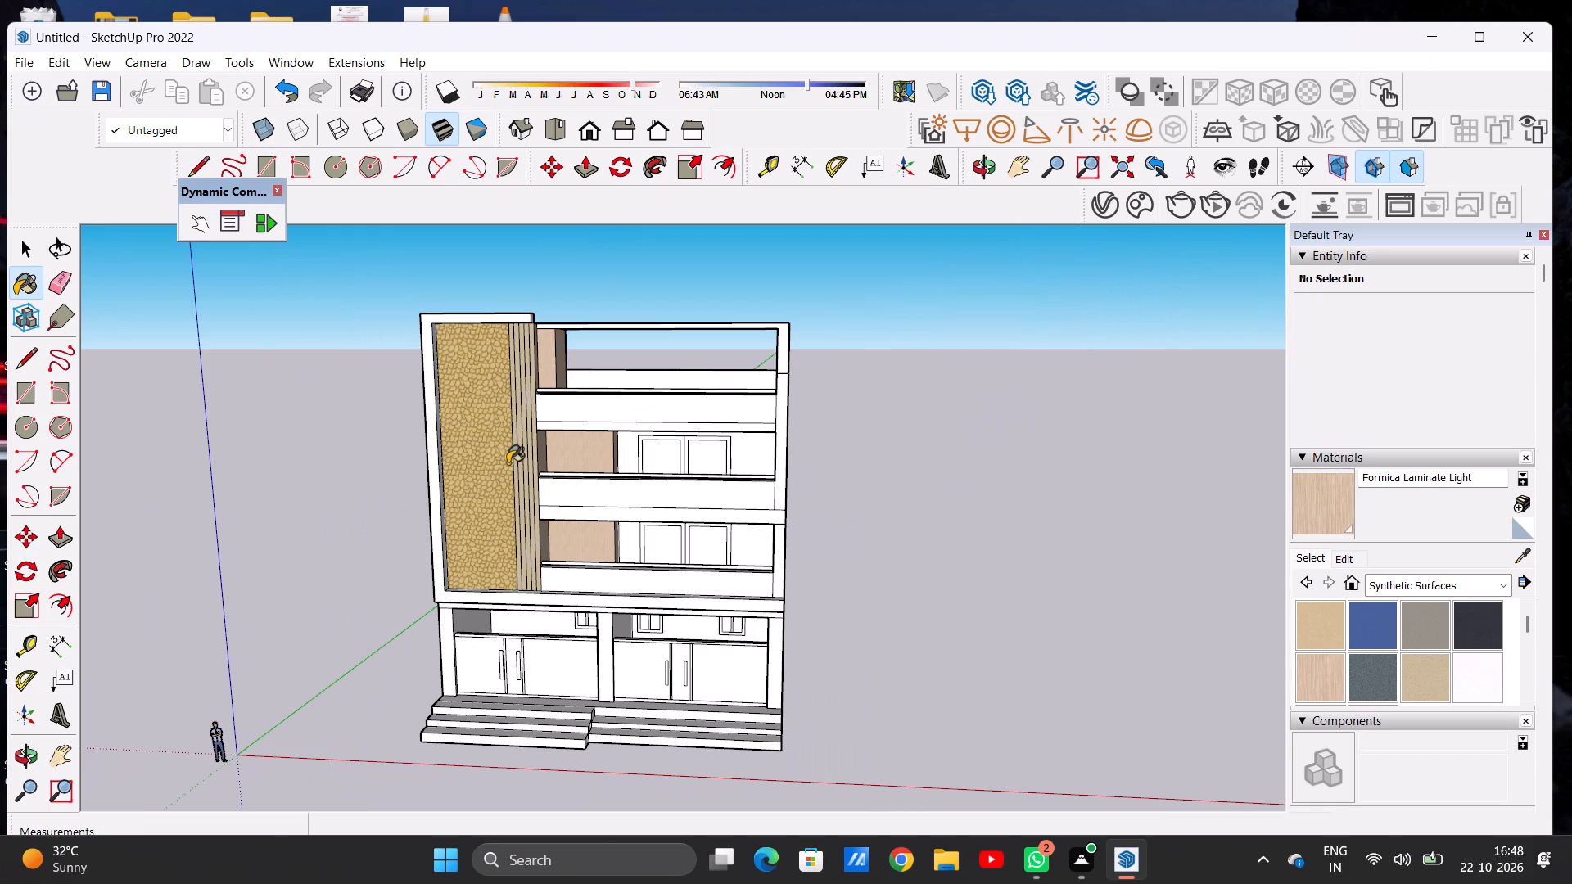
pyautogui.scroll(4, 619, 460)
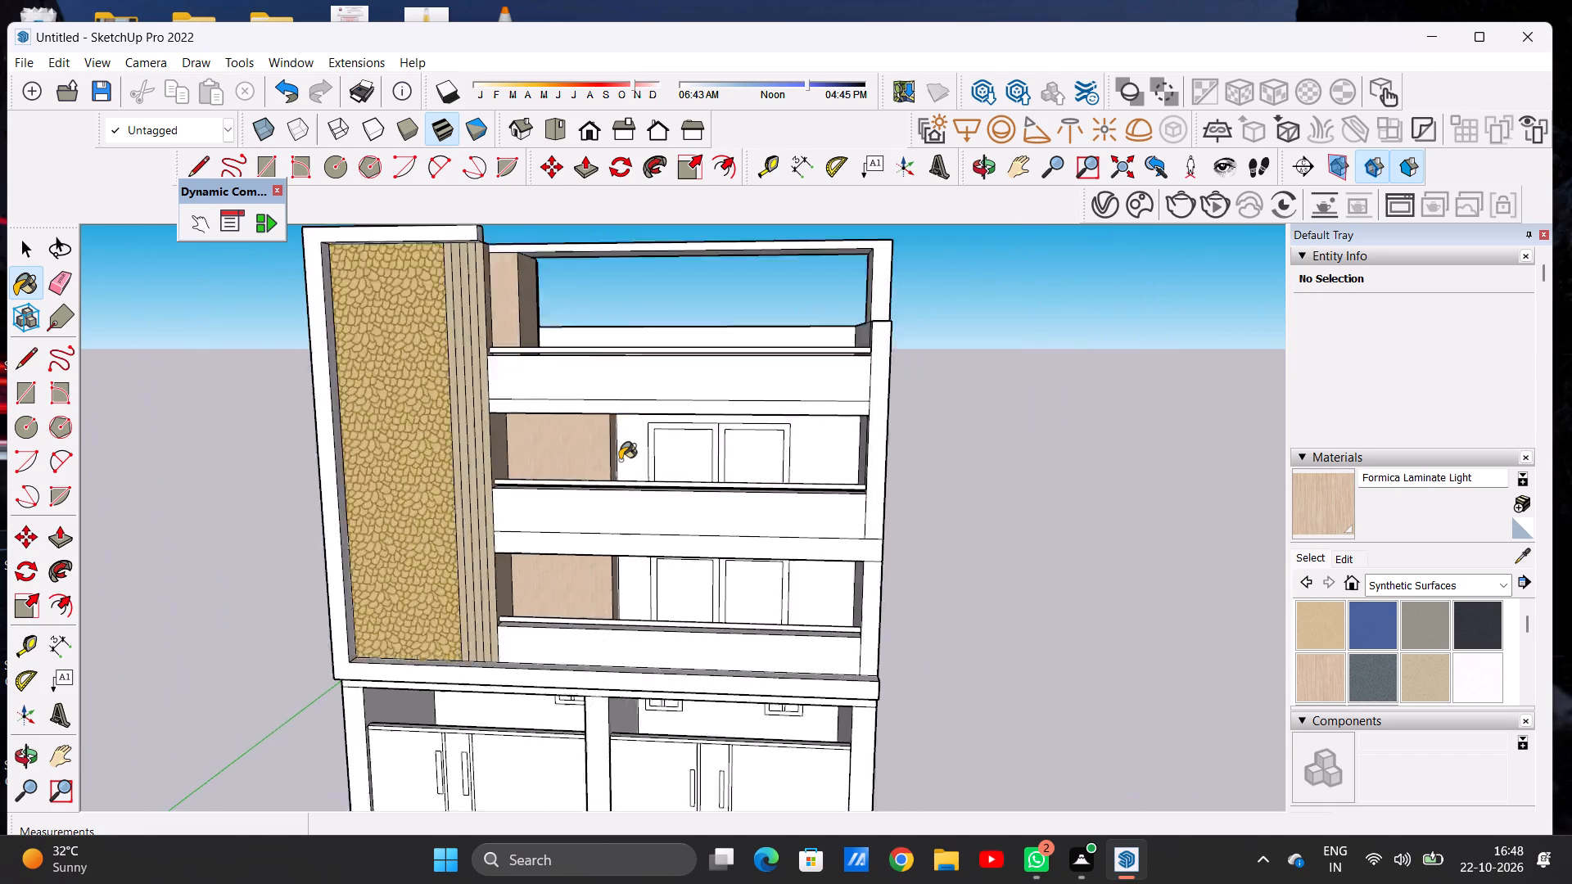
pyautogui.scroll(11, 620, 460)
pyautogui.click(625, 458)
pyautogui.scroll(-10, 625, 458)
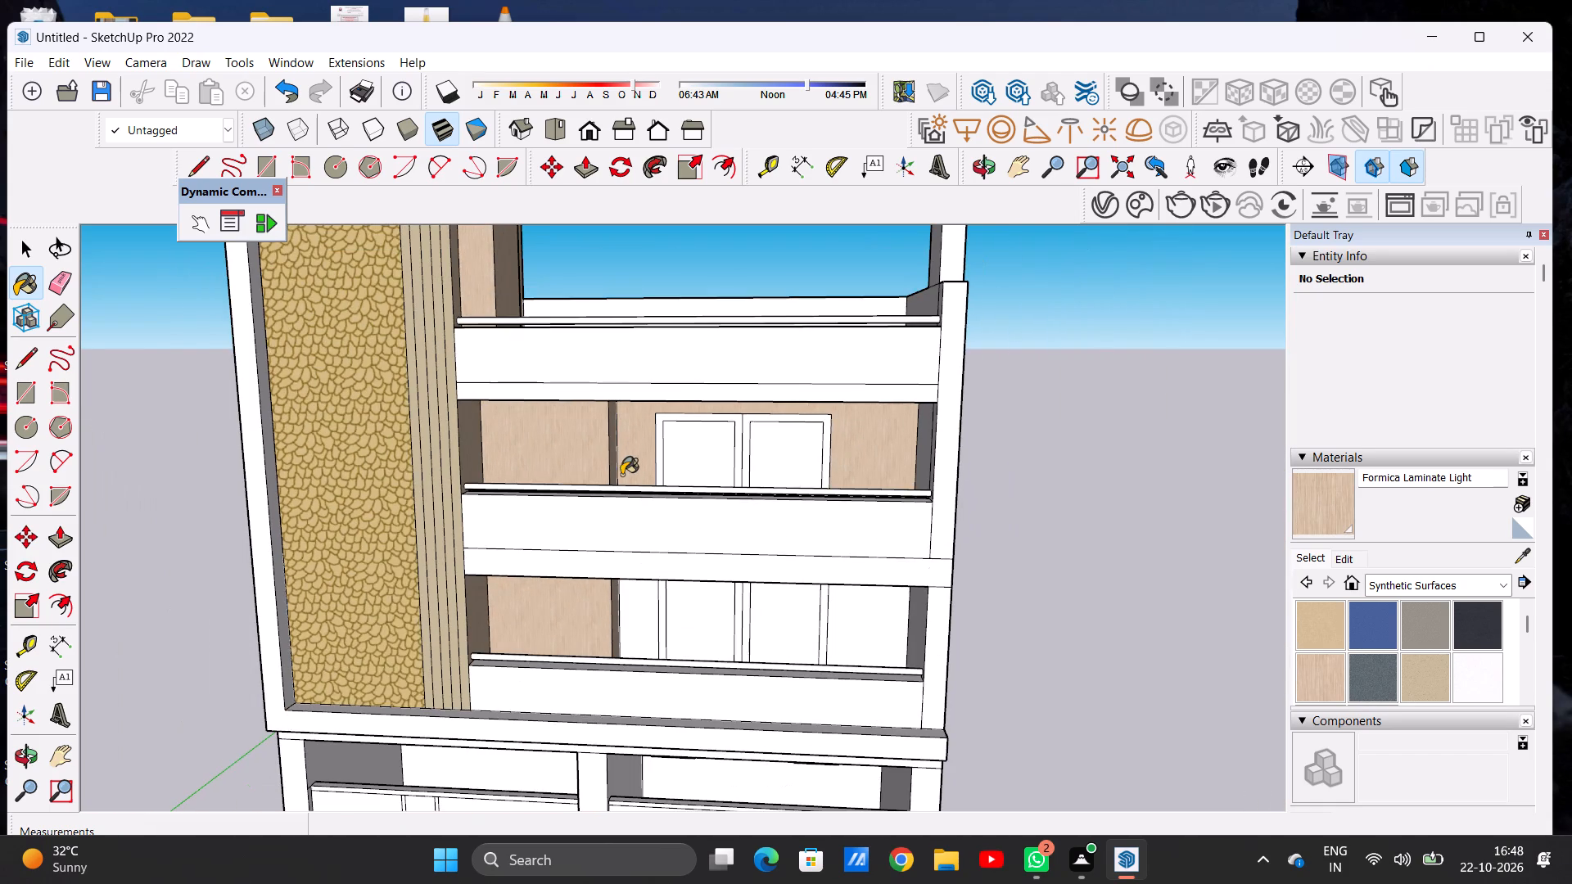
pyautogui.scroll(14, 638, 634)
pyautogui.click(639, 586)
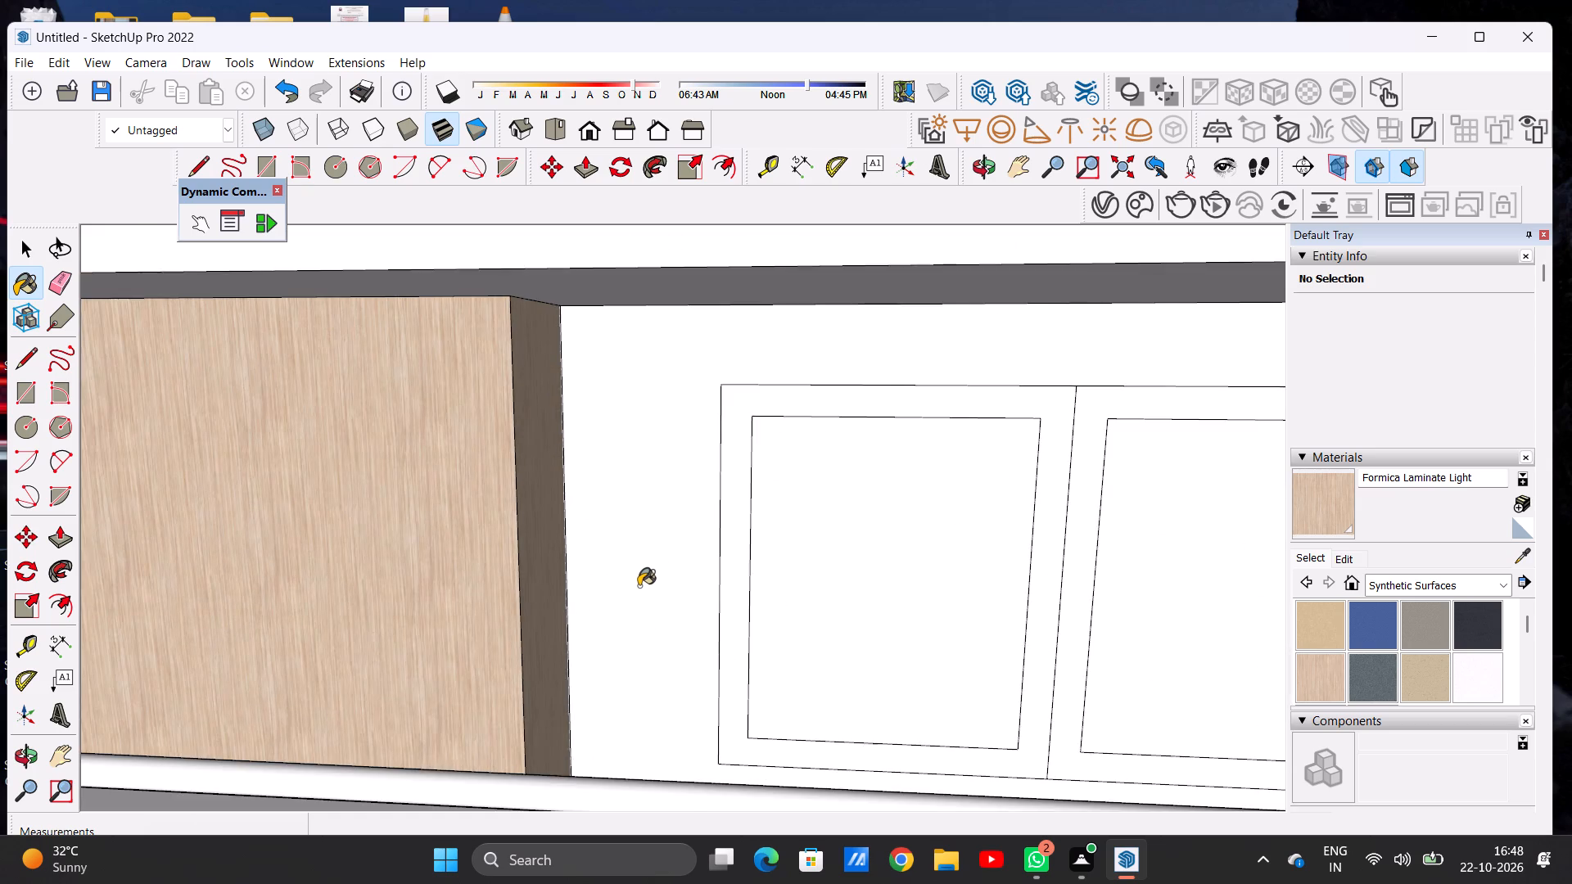
pyautogui.scroll(-13, 640, 586)
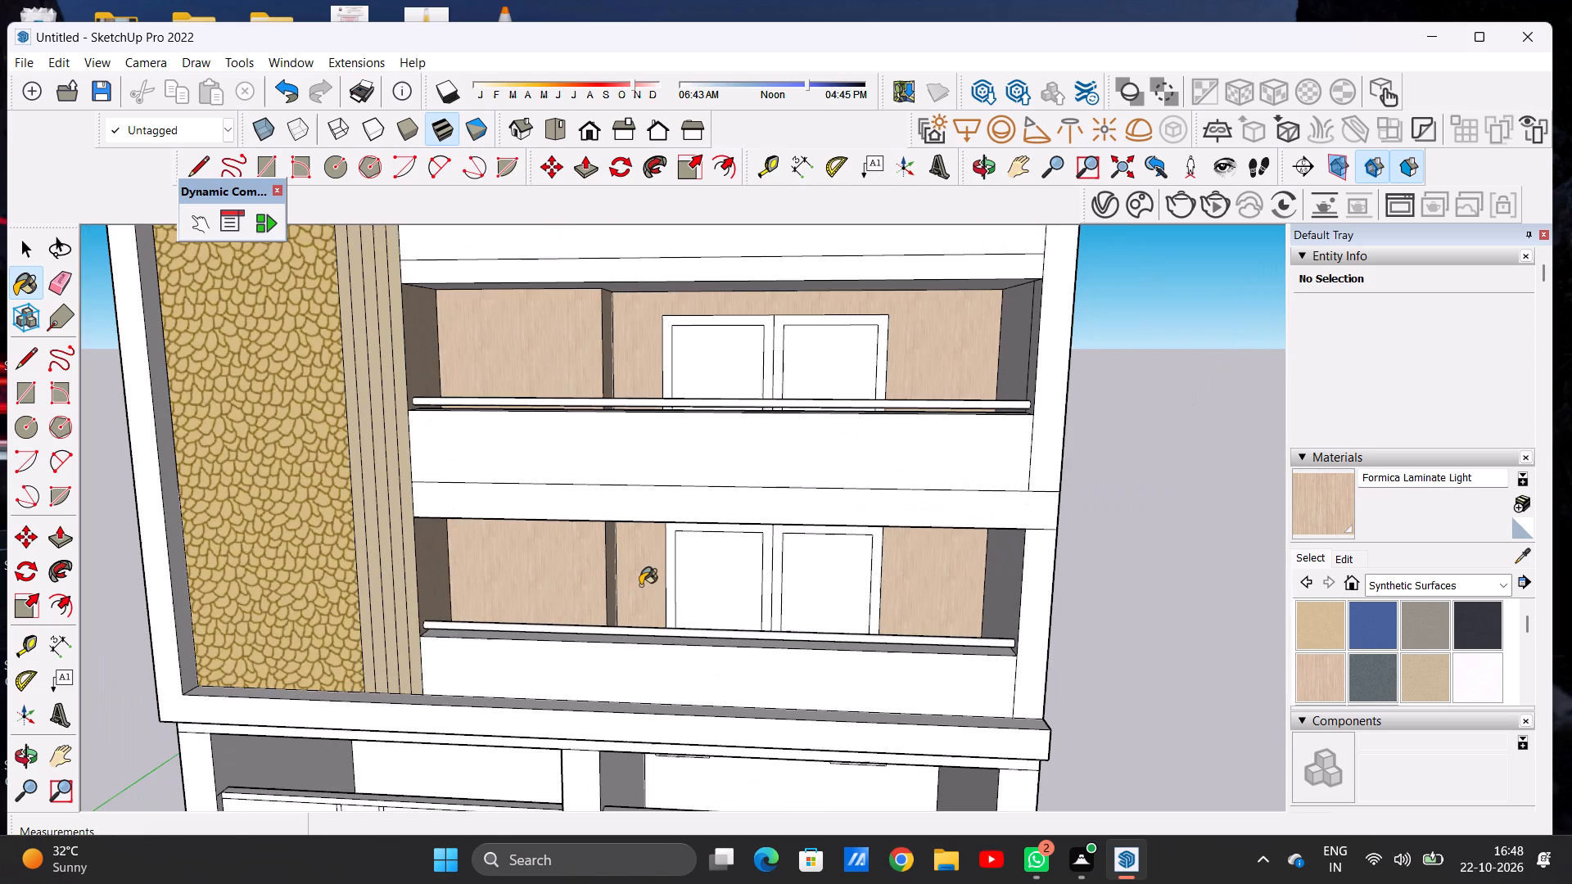
# Examine the whole front elevation and the balcony recesses from several angles to review the applied wall finish.
pyautogui.scroll(-3, 648, 585)
pyautogui.scroll(-9, 717, 512)
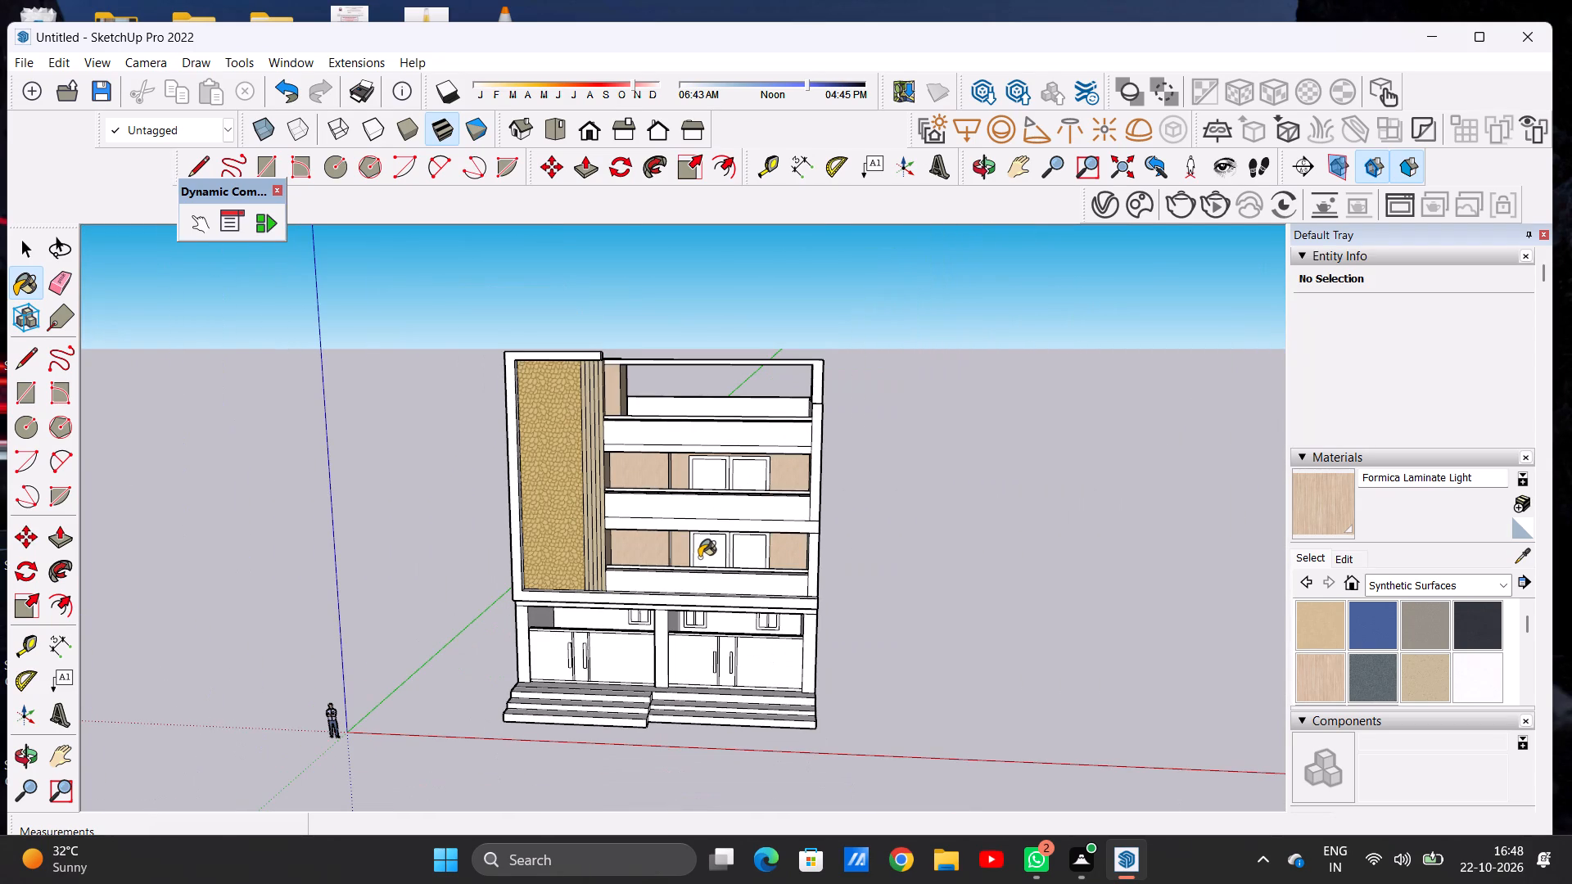
pyautogui.scroll(4, 699, 557)
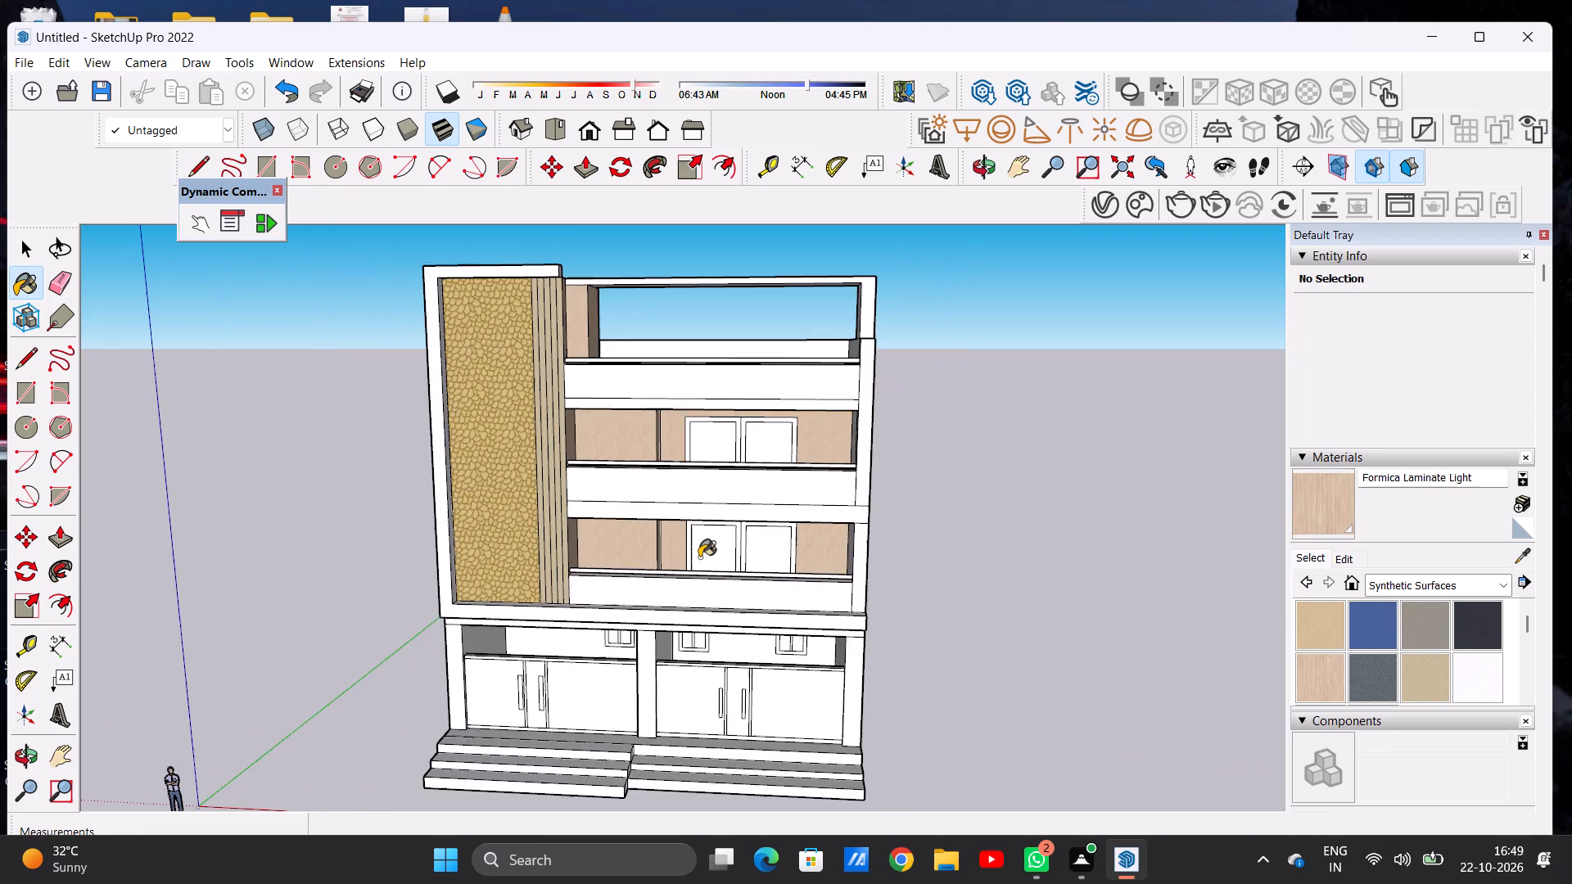
pyautogui.scroll(7, 699, 557)
pyautogui.moveTo(671, 549); pyautogui.dragTo(864, 566, button='middle')
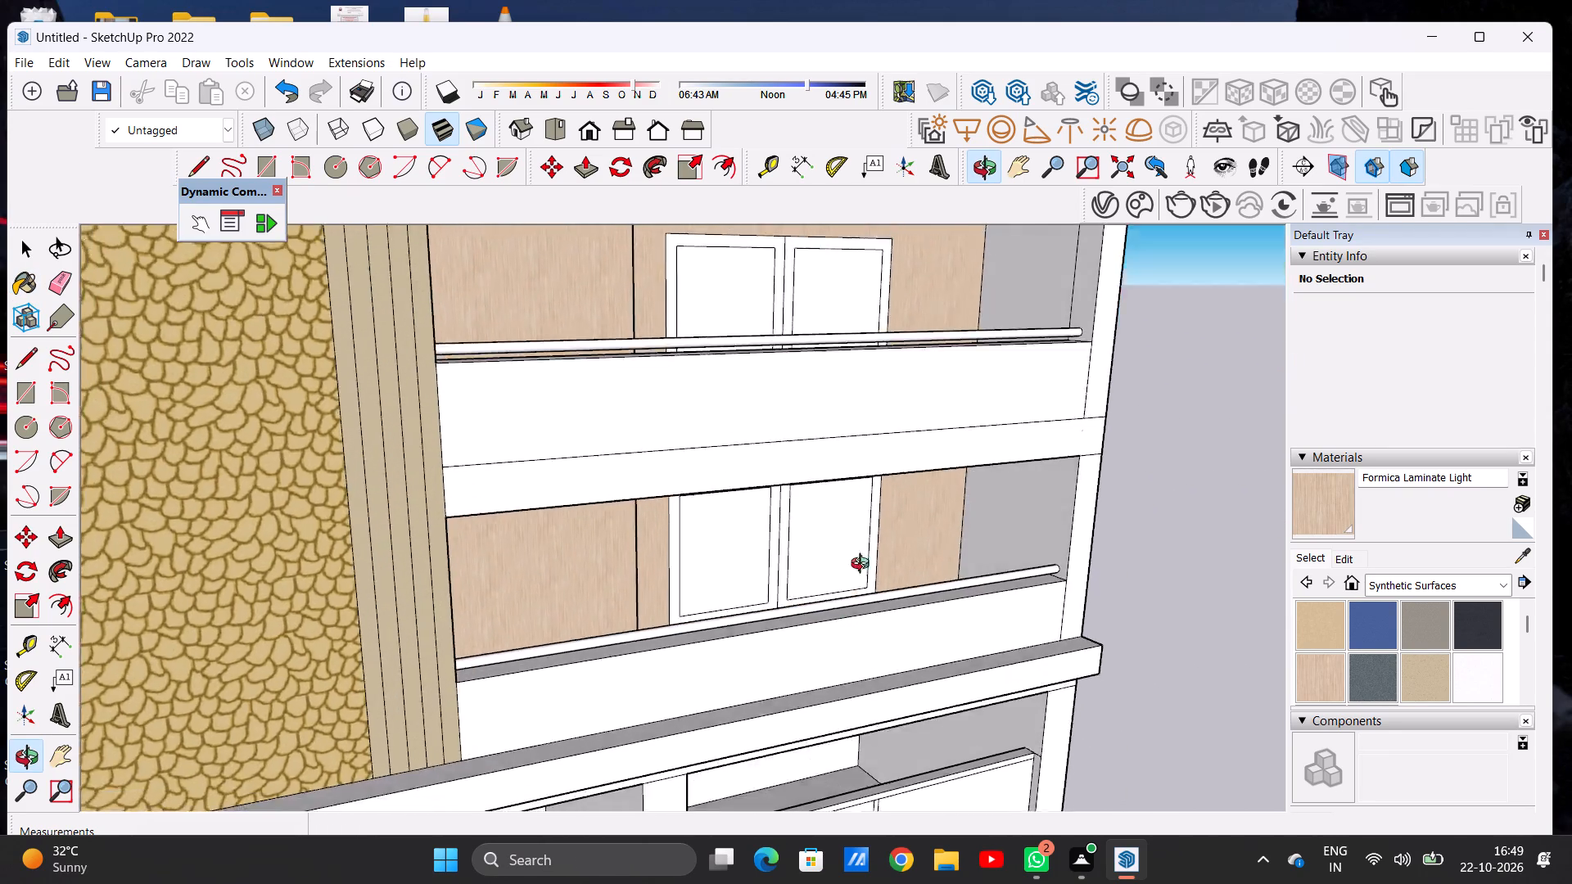
pyautogui.moveTo(864, 566); pyautogui.dragTo(730, 562, button='middle')
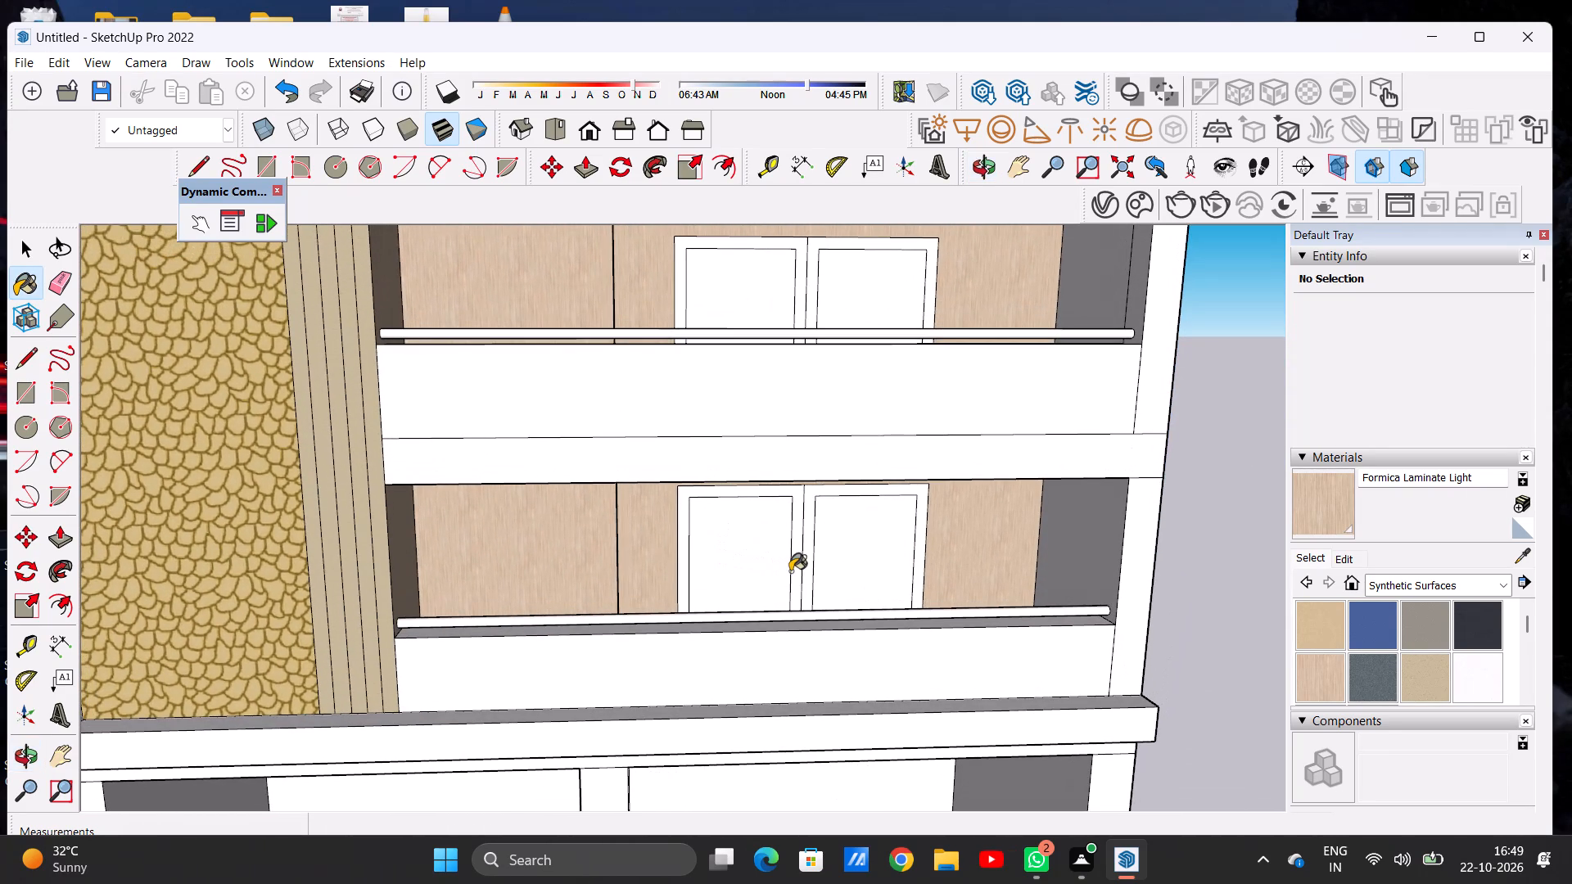
pyautogui.scroll(-10, 789, 573)
pyautogui.scroll(2, 847, 443)
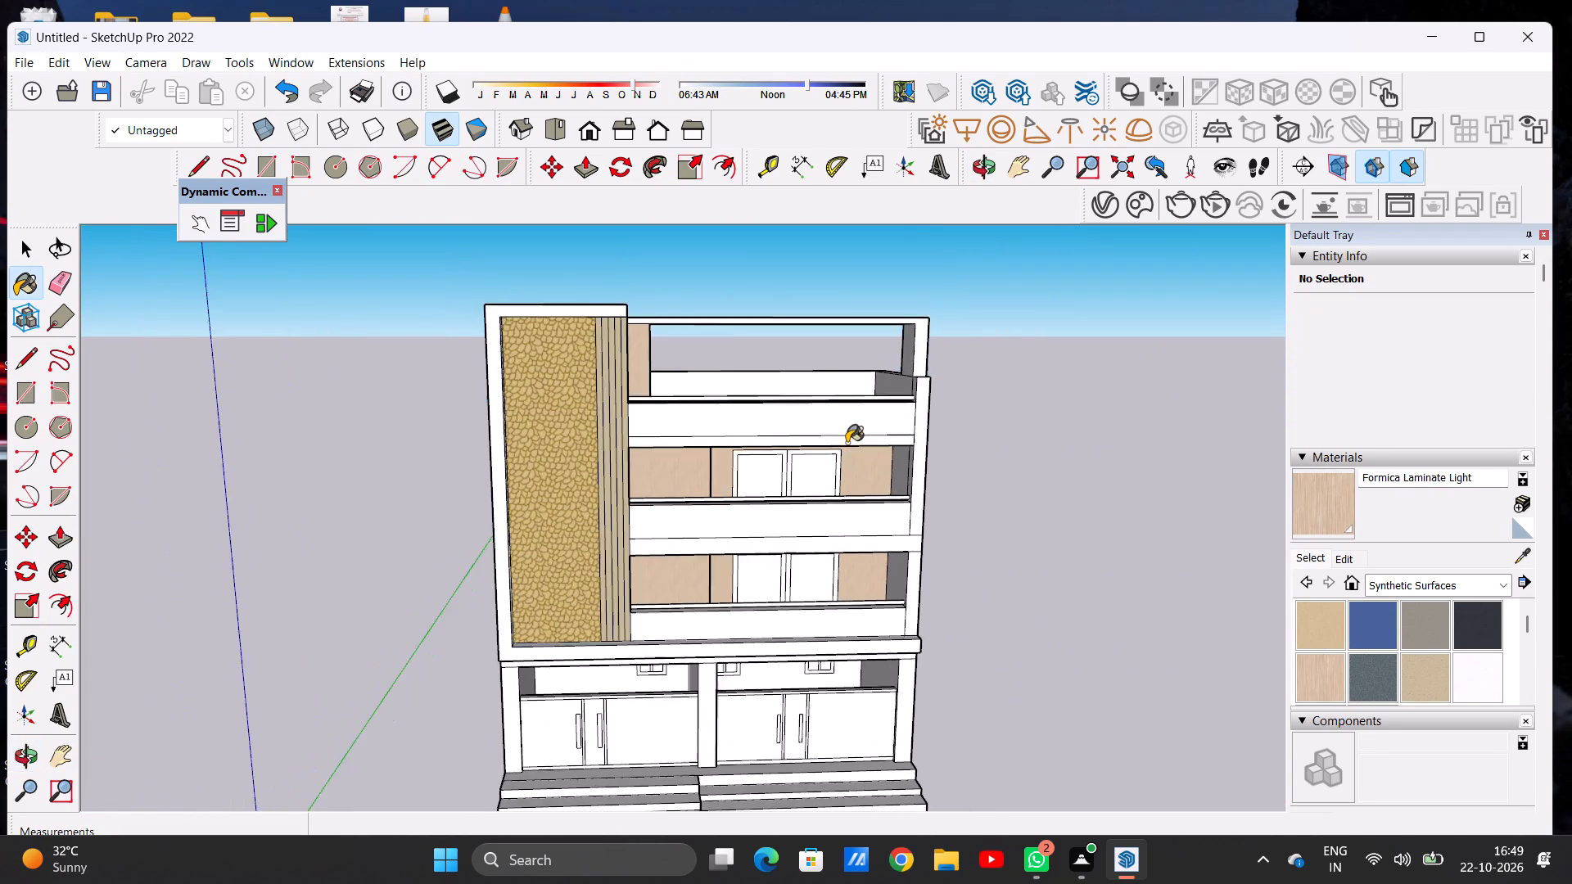
pyautogui.scroll(3, 847, 443)
pyautogui.scroll(-3, 644, 589)
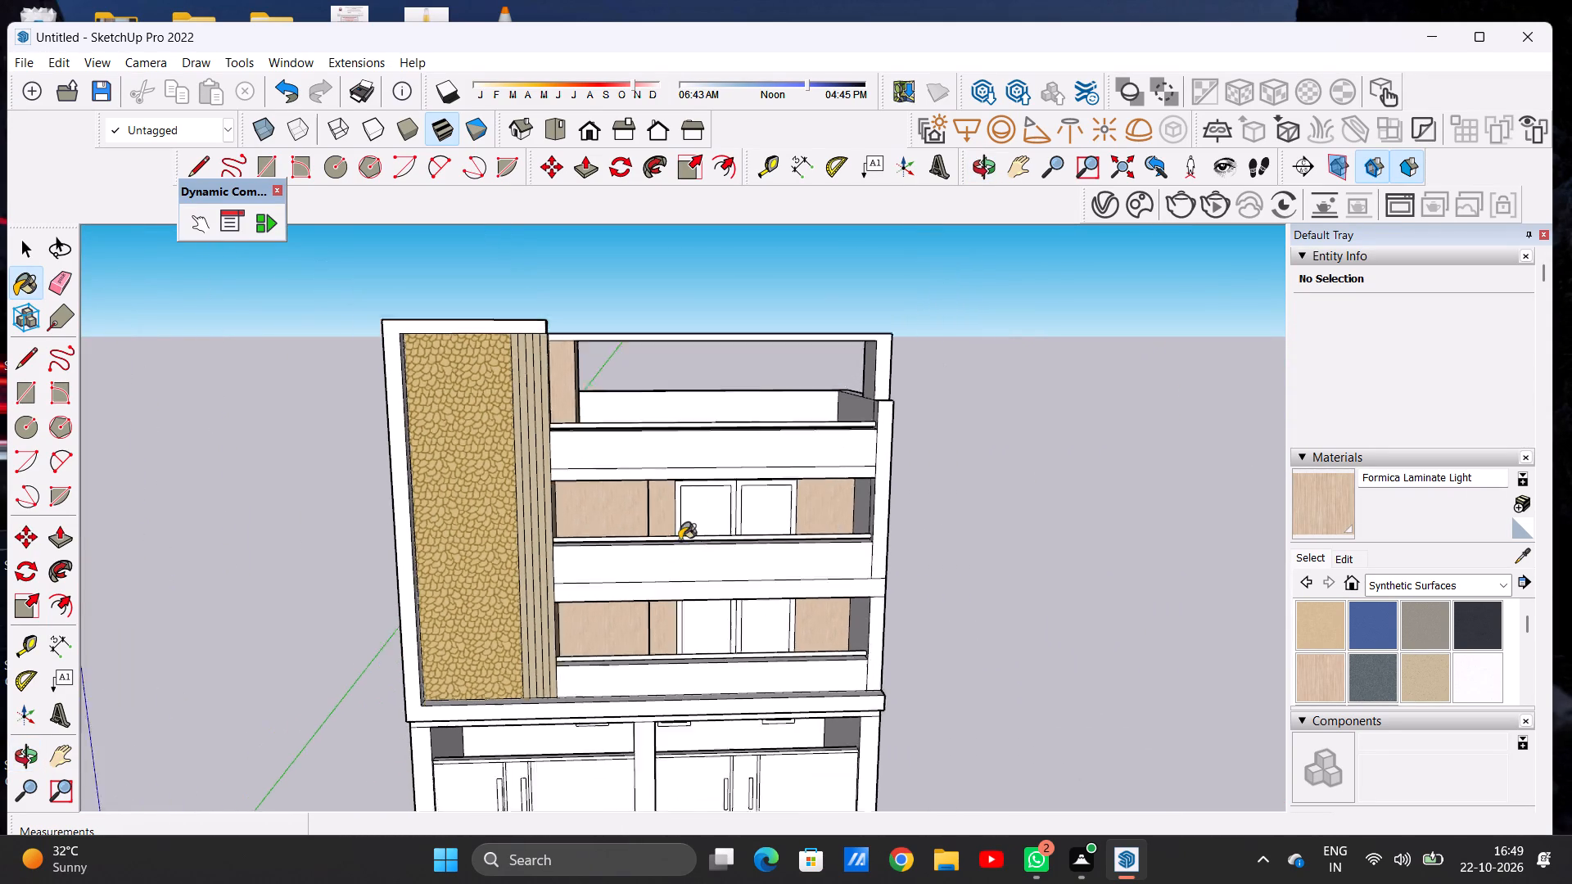
pyautogui.scroll(-6, 680, 540)
pyautogui.scroll(-1, 711, 626)
pyautogui.scroll(5, 711, 626)
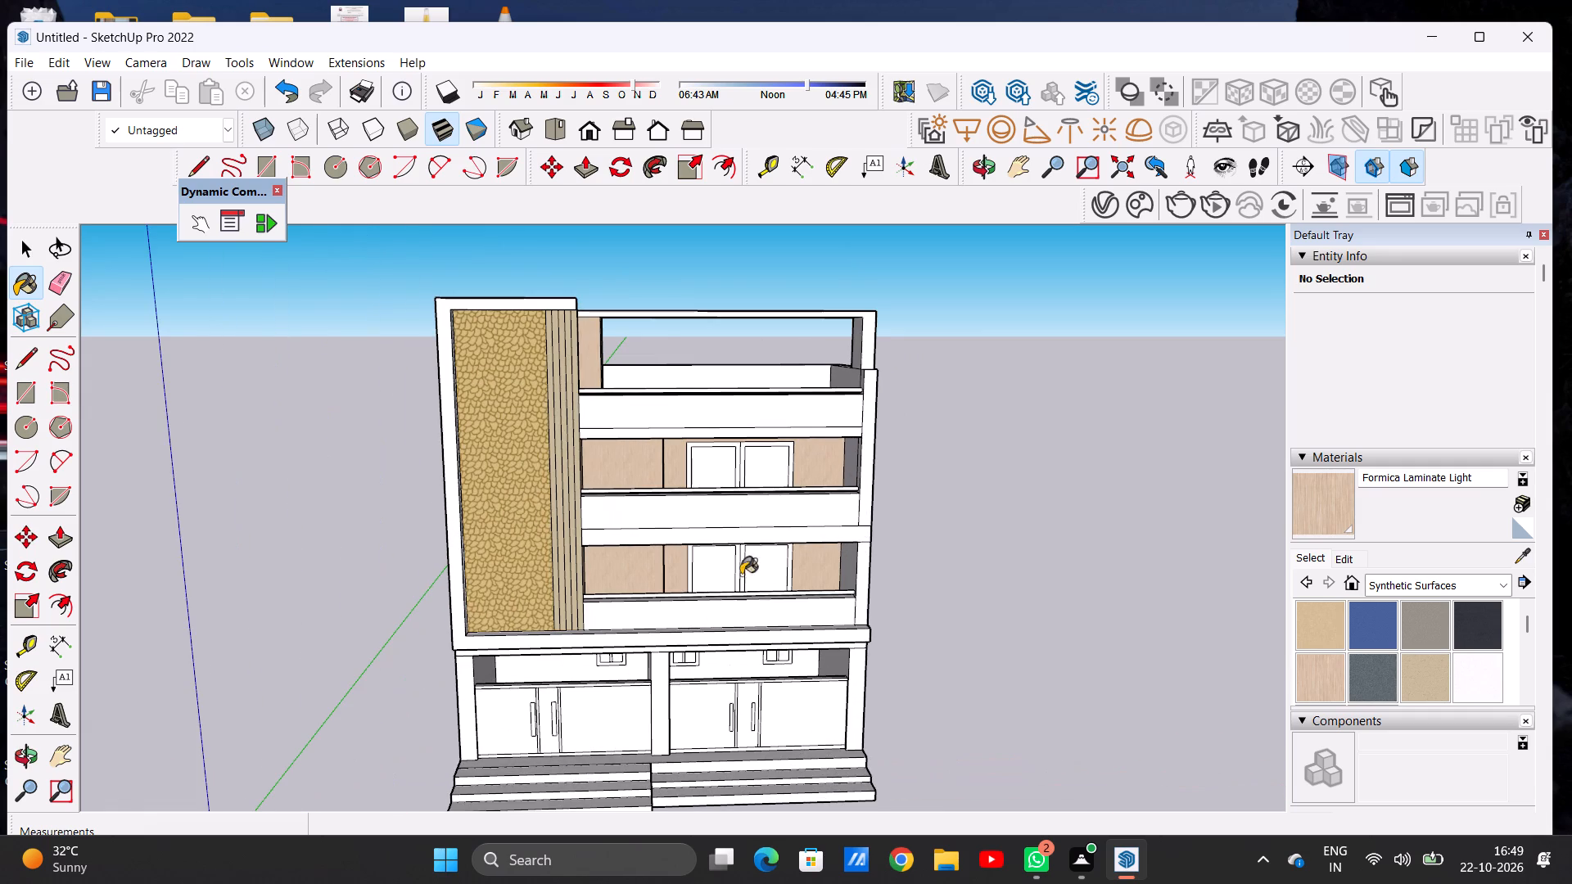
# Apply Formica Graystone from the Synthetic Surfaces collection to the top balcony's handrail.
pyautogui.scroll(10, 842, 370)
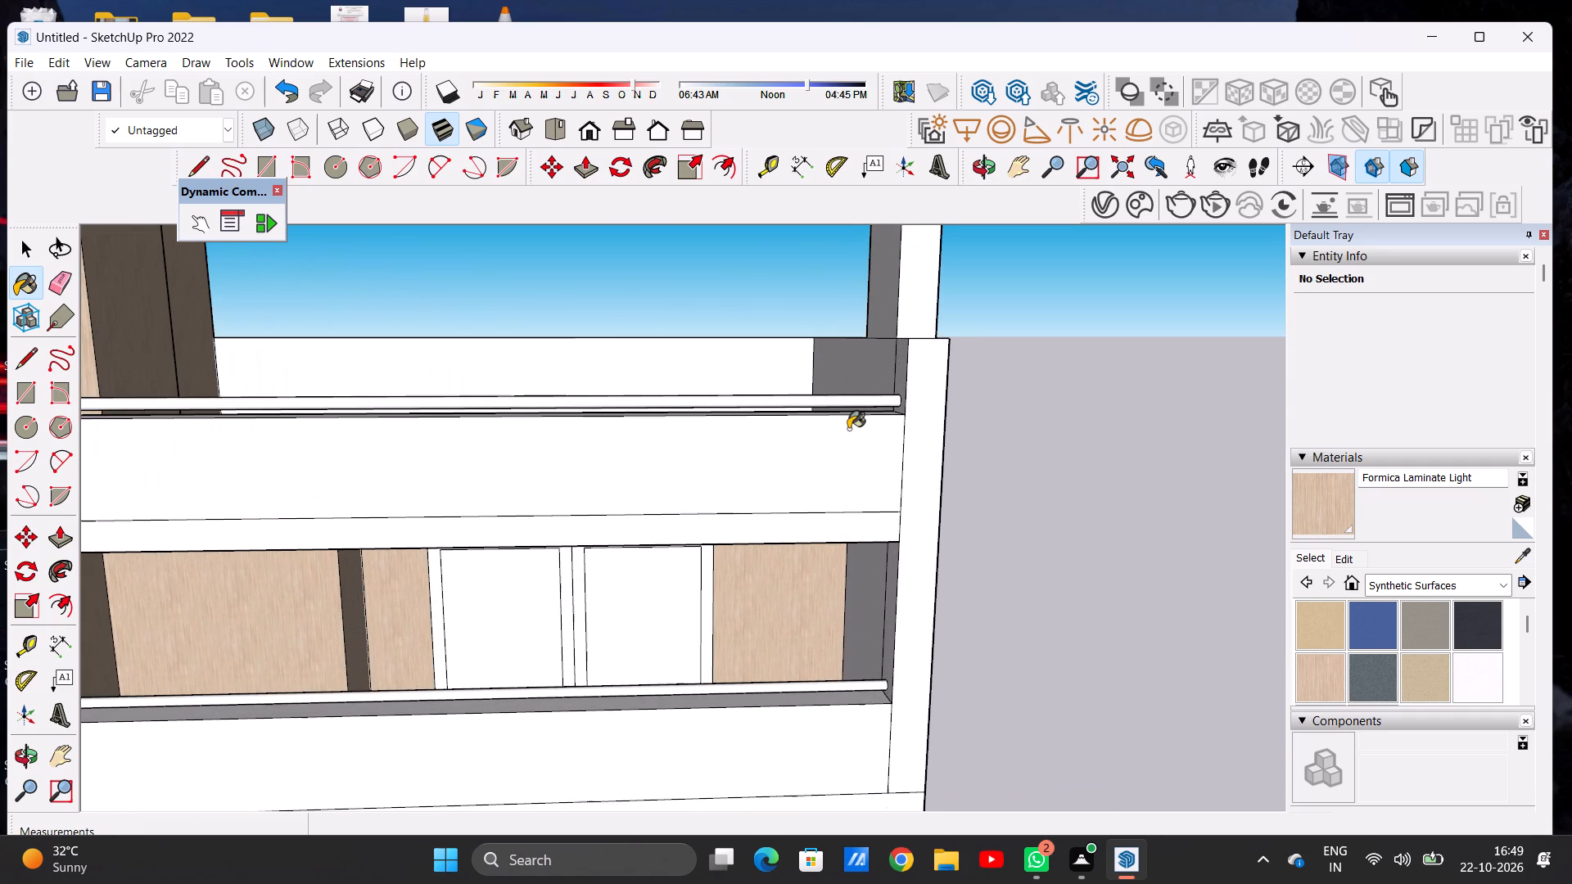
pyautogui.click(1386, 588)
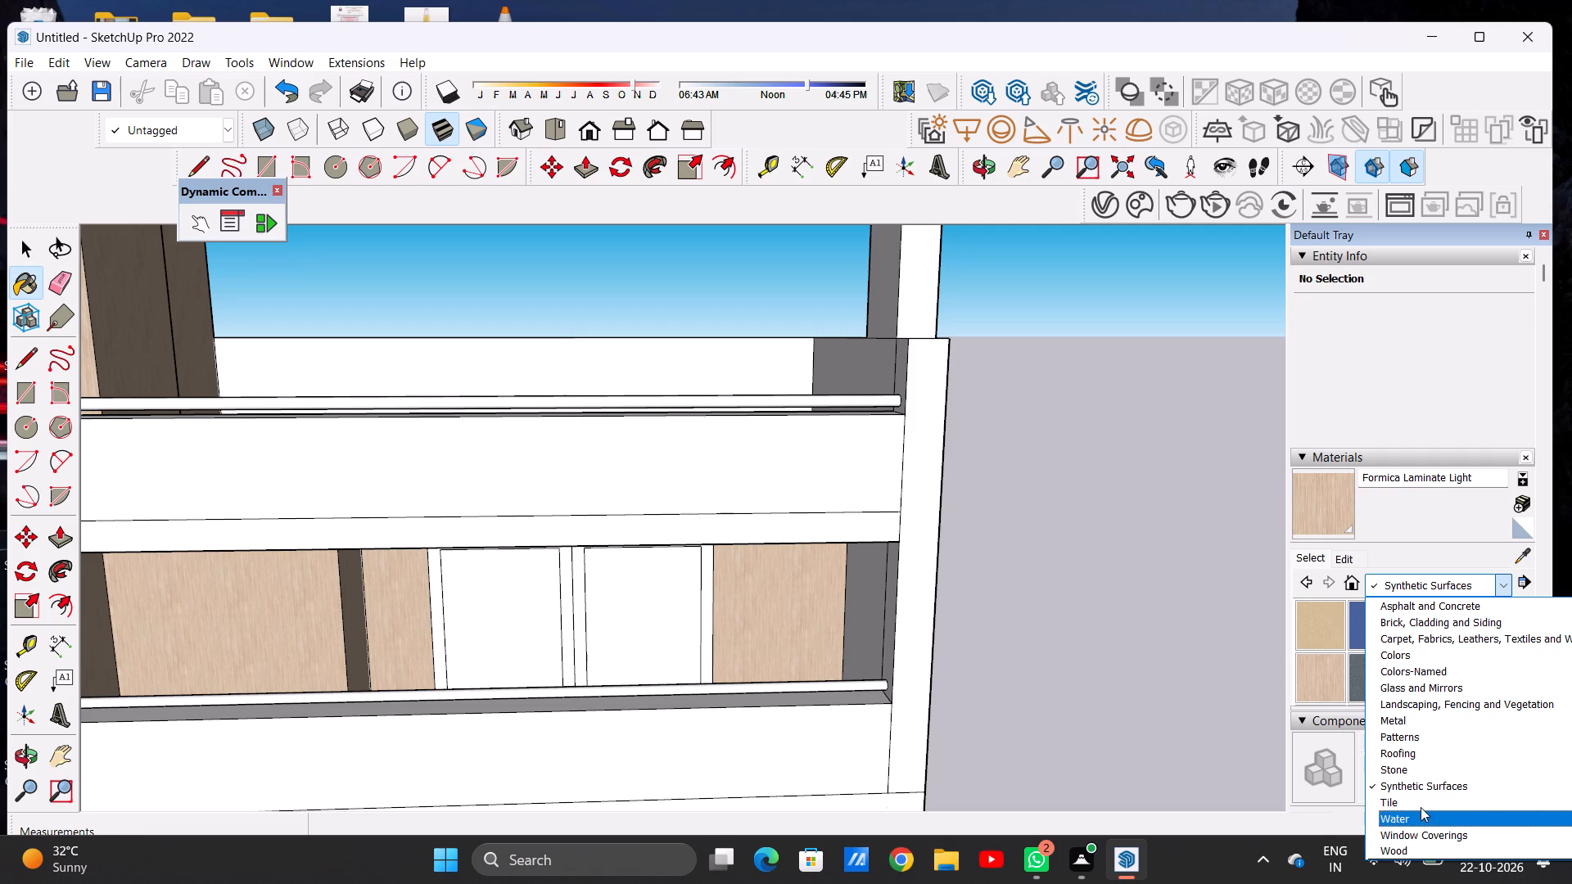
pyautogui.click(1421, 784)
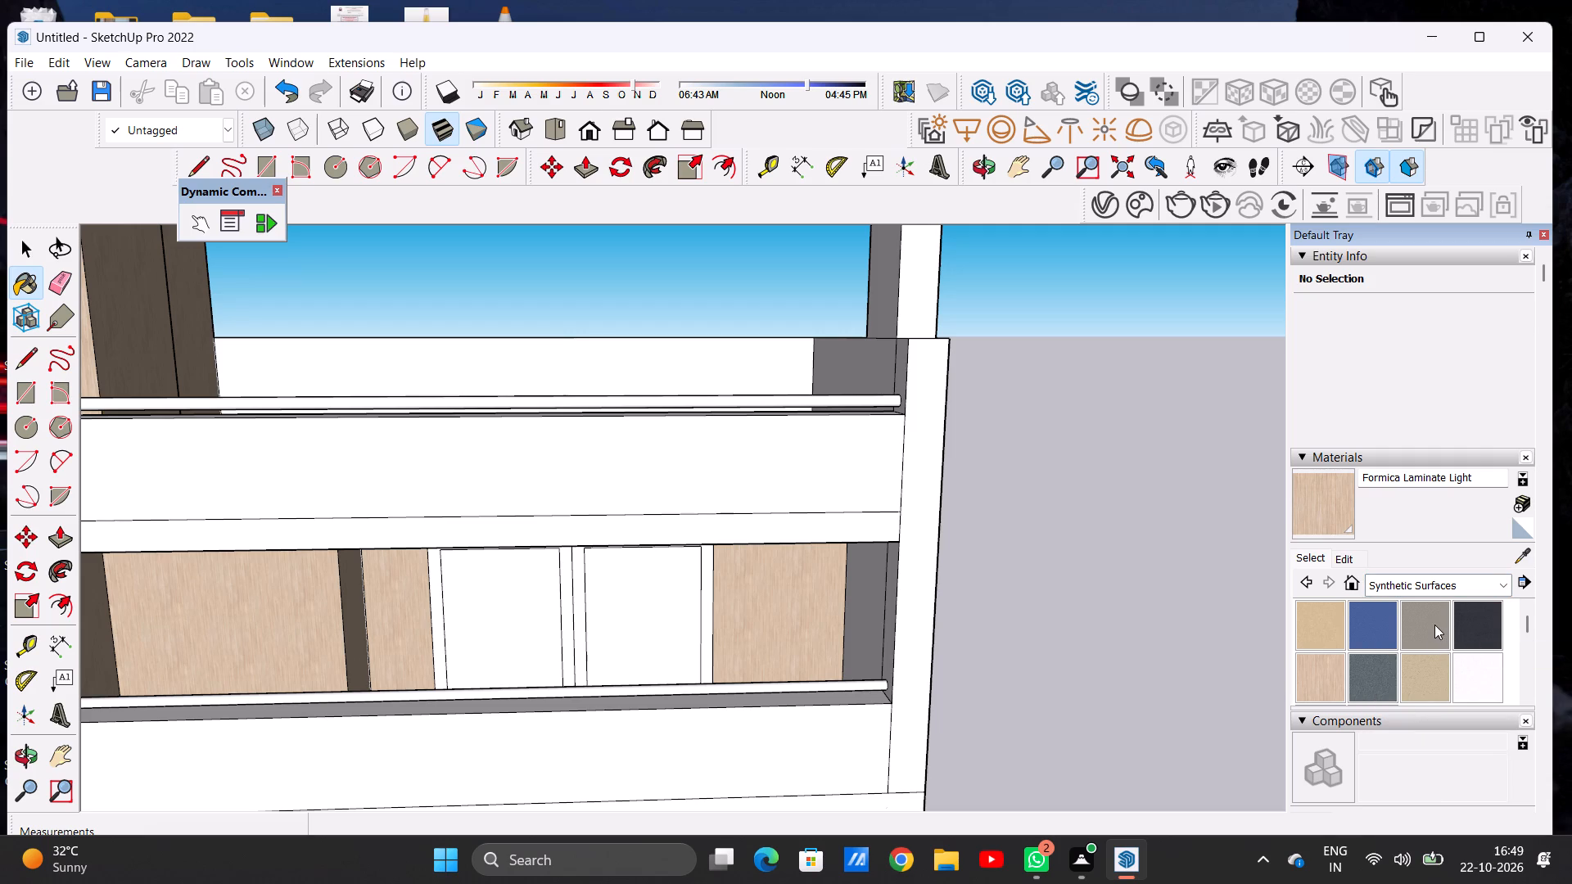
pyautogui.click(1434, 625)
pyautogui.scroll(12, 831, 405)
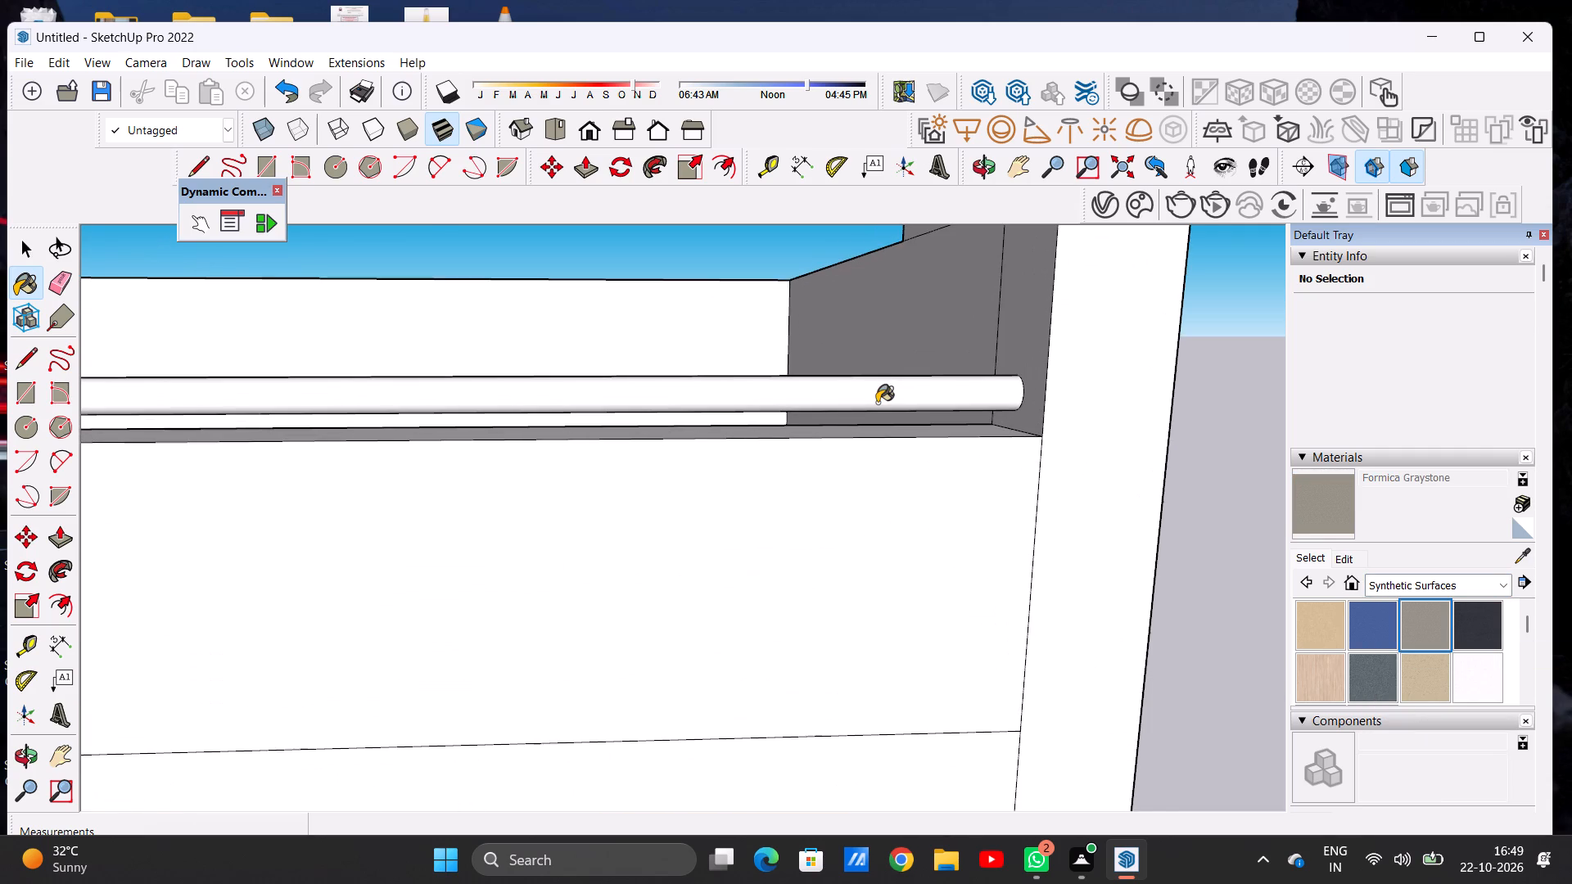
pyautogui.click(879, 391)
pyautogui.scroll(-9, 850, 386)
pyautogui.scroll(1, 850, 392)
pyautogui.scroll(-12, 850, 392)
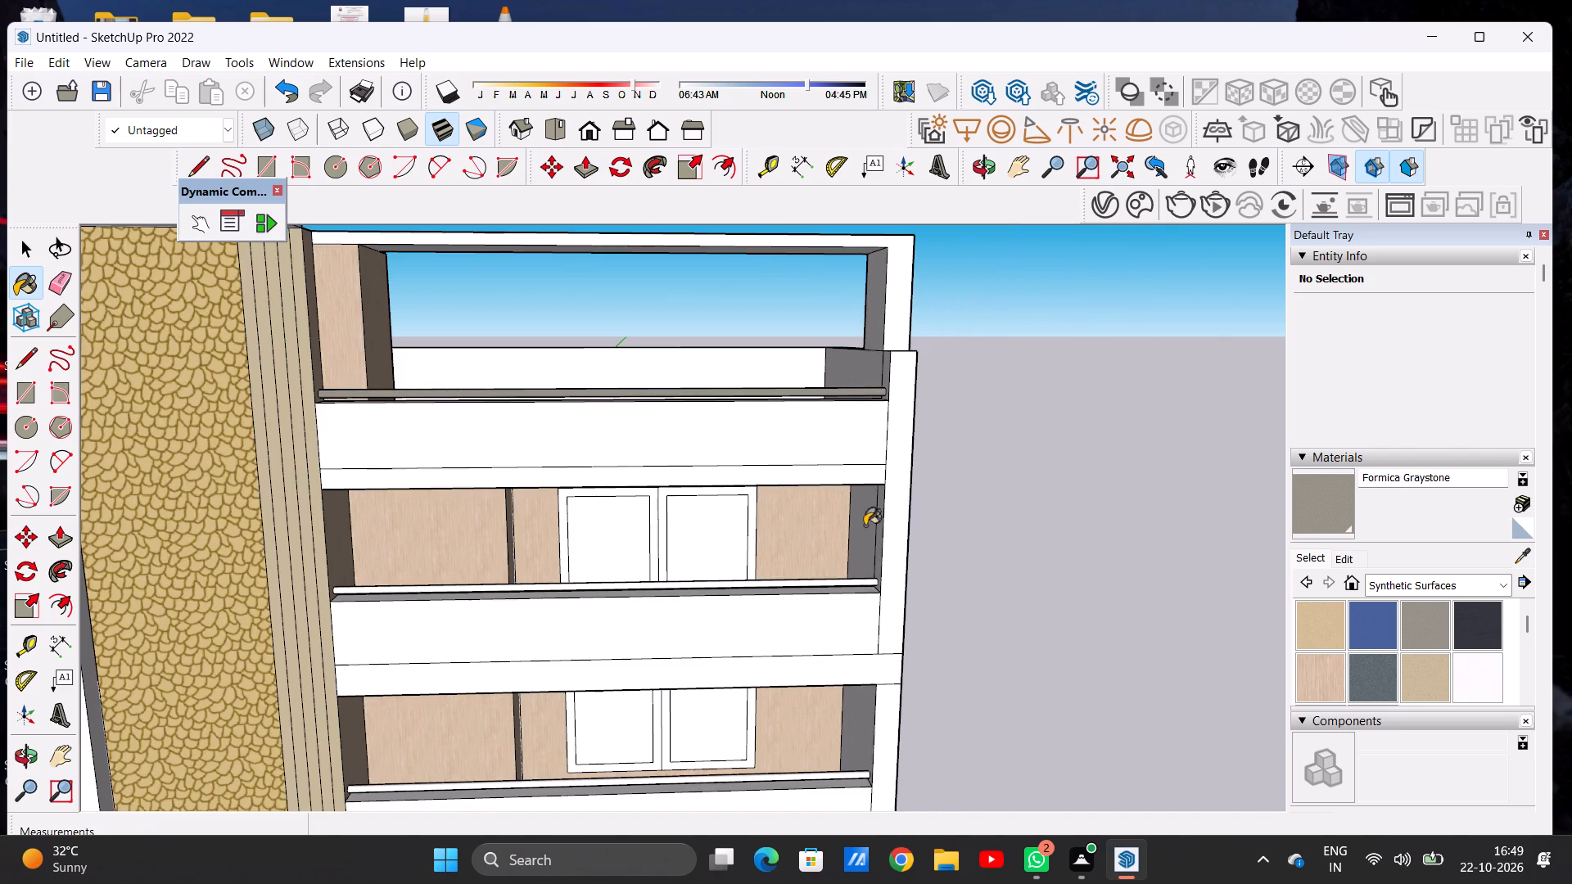
# Apply Terrazzo Tile Light from the Synthetic Surfaces collection to the middle balcony's handrail.
pyautogui.scroll(15, 866, 552)
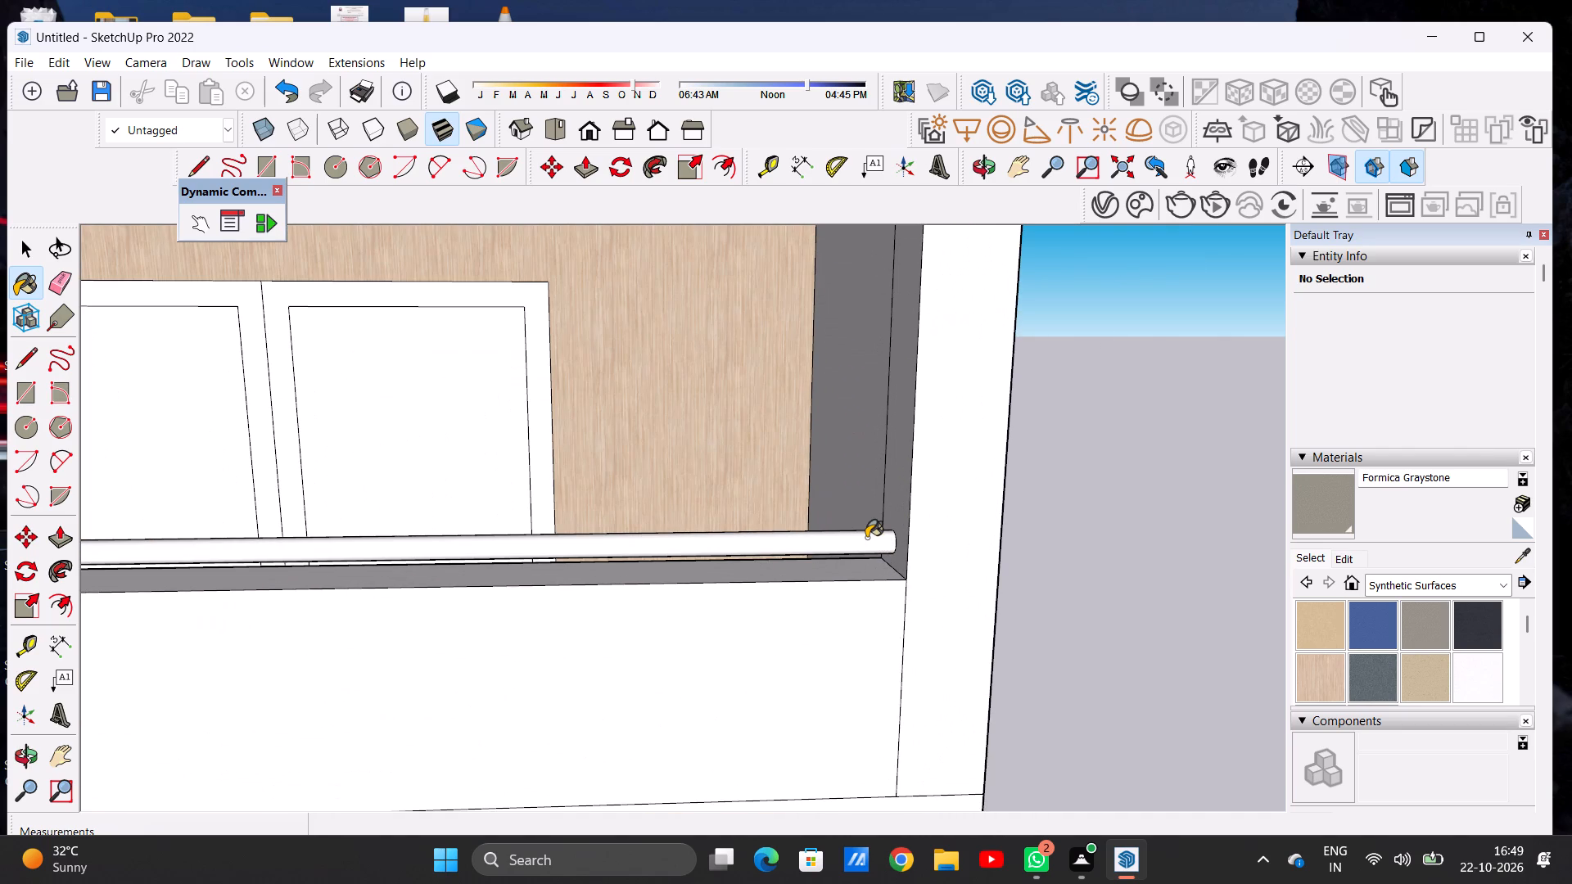
pyautogui.scroll(-1, 1333, 617)
pyautogui.click(1361, 618)
pyautogui.scroll(1, 823, 553)
pyautogui.scroll(-1, 823, 553)
pyautogui.scroll(3, 823, 553)
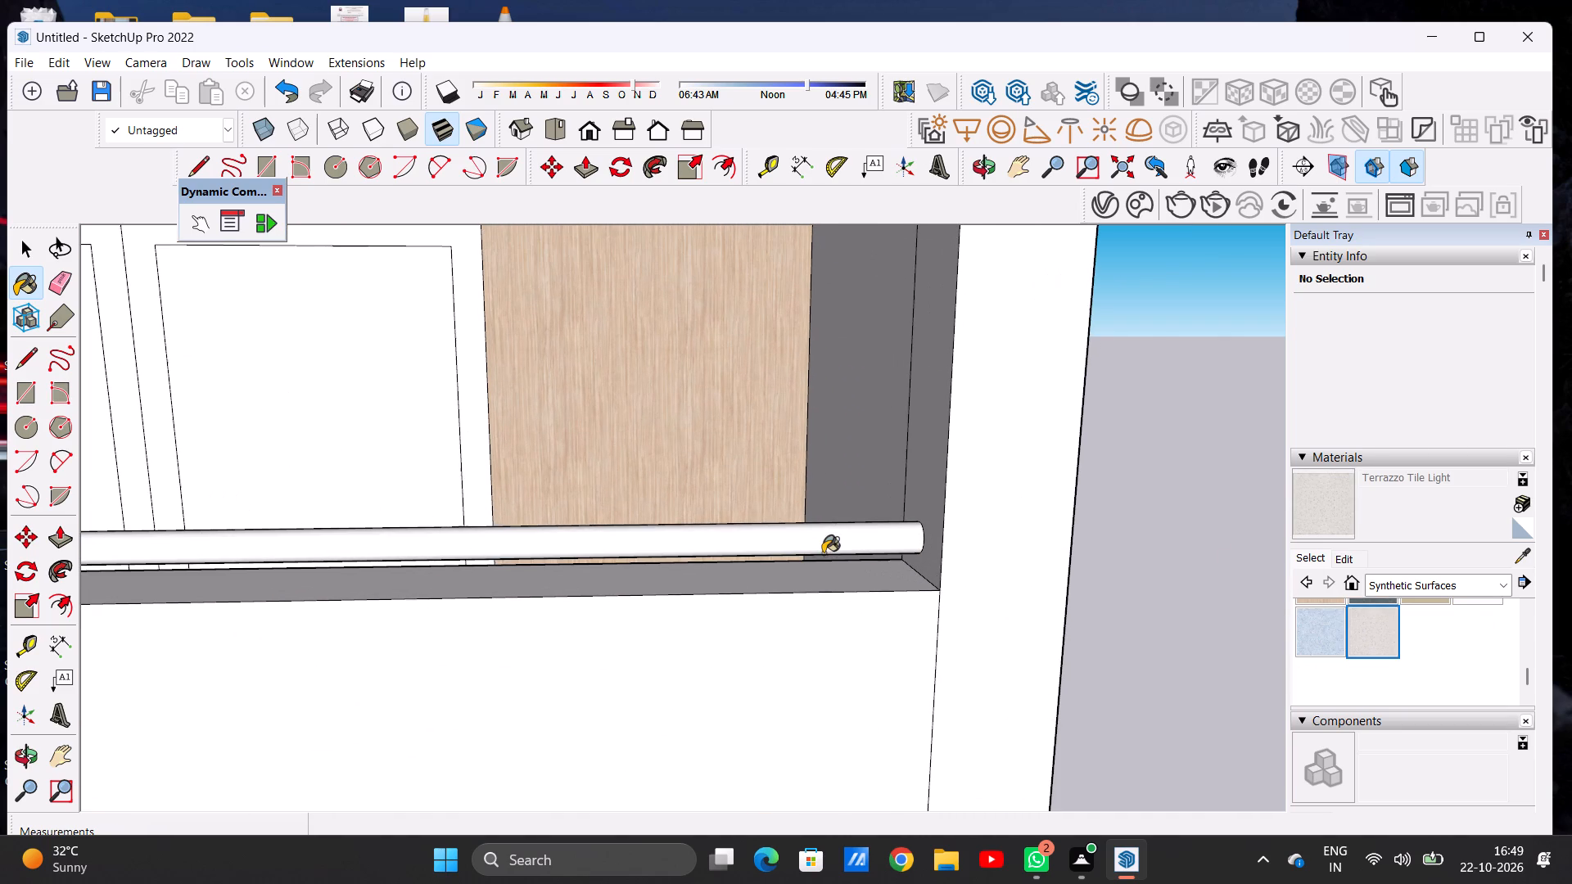
pyautogui.click(817, 537)
pyautogui.scroll(-17, 819, 538)
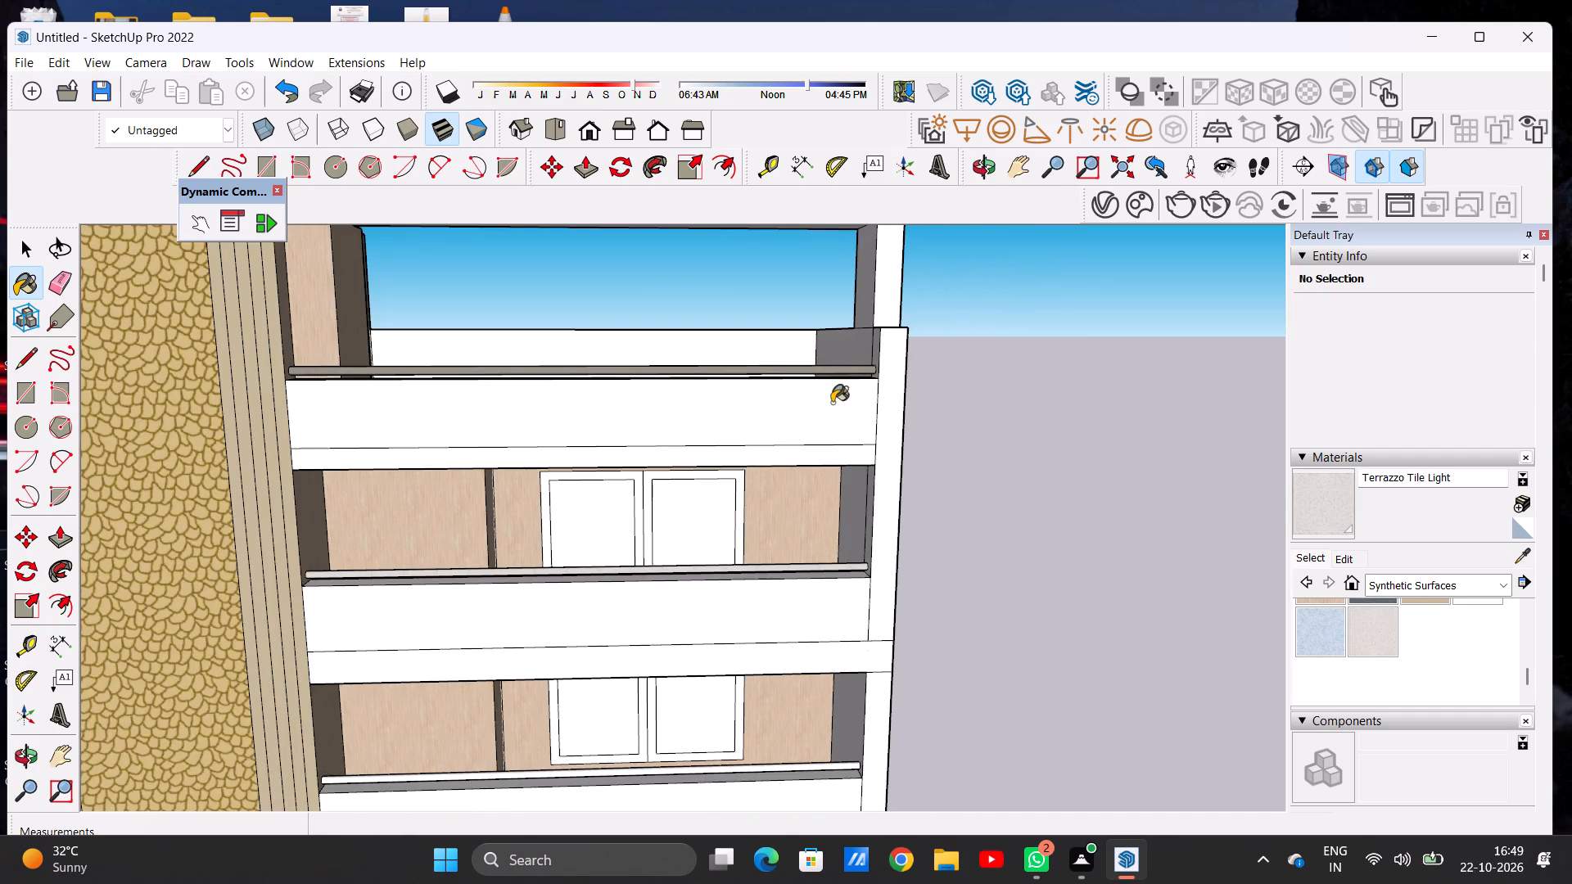
# Repaint the top balcony's handrail with Terrazzo Tile Light.
pyautogui.scroll(14, 840, 369)
pyautogui.scroll(-1, 841, 369)
pyautogui.scroll(2, 841, 369)
pyautogui.click(841, 369)
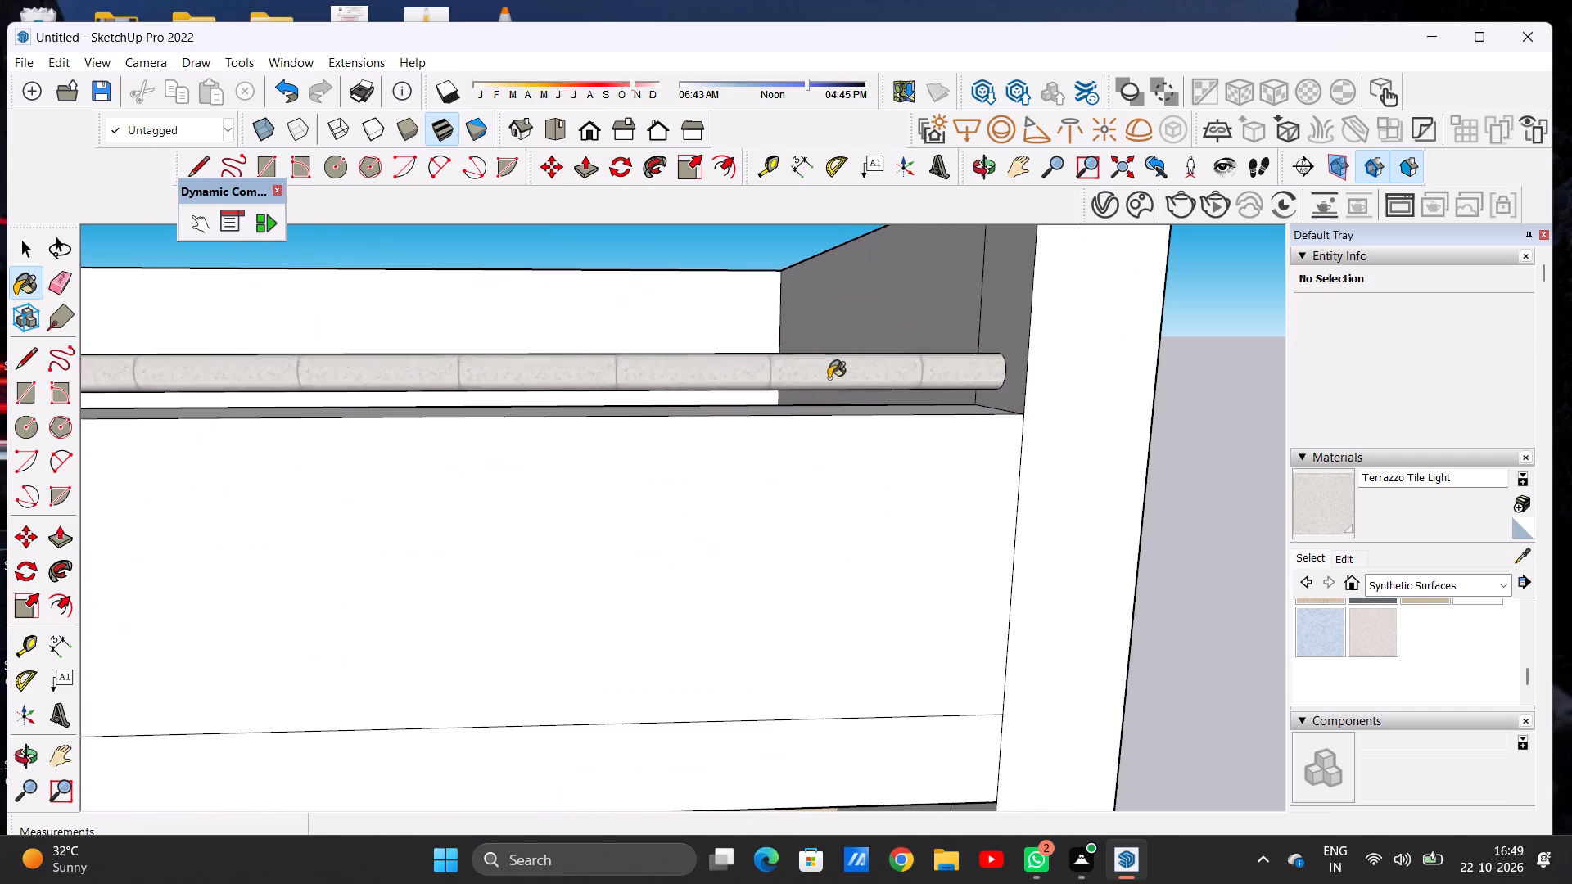
# Apply Terrazzo Tile Light to the lowest balcony's handrail and leave the Paint Bucket tool.
pyautogui.scroll(-4, 827, 380)
pyautogui.scroll(1, 827, 380)
pyautogui.scroll(-11, 827, 380)
pyautogui.scroll(1, 756, 371)
pyautogui.scroll(-12, 756, 371)
pyautogui.scroll(-1, 704, 656)
pyautogui.scroll(5, 704, 656)
pyautogui.scroll(17, 743, 607)
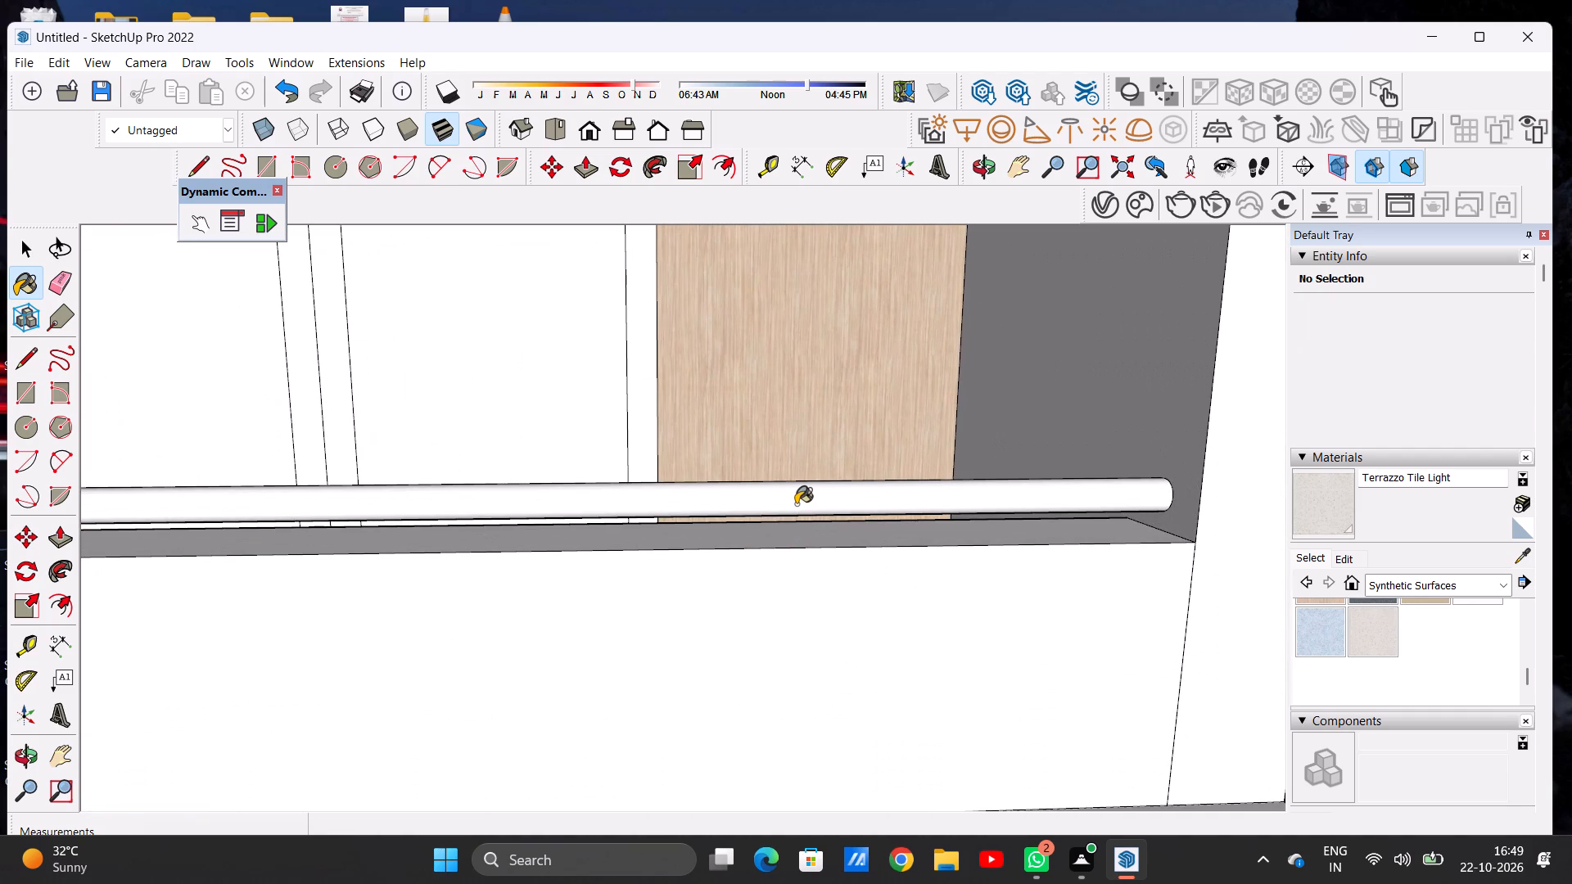
pyautogui.click(796, 504)
pyautogui.scroll(-7, 796, 504)
pyautogui.scroll(-20, 796, 504)
pyautogui.scroll(-2, 796, 504)
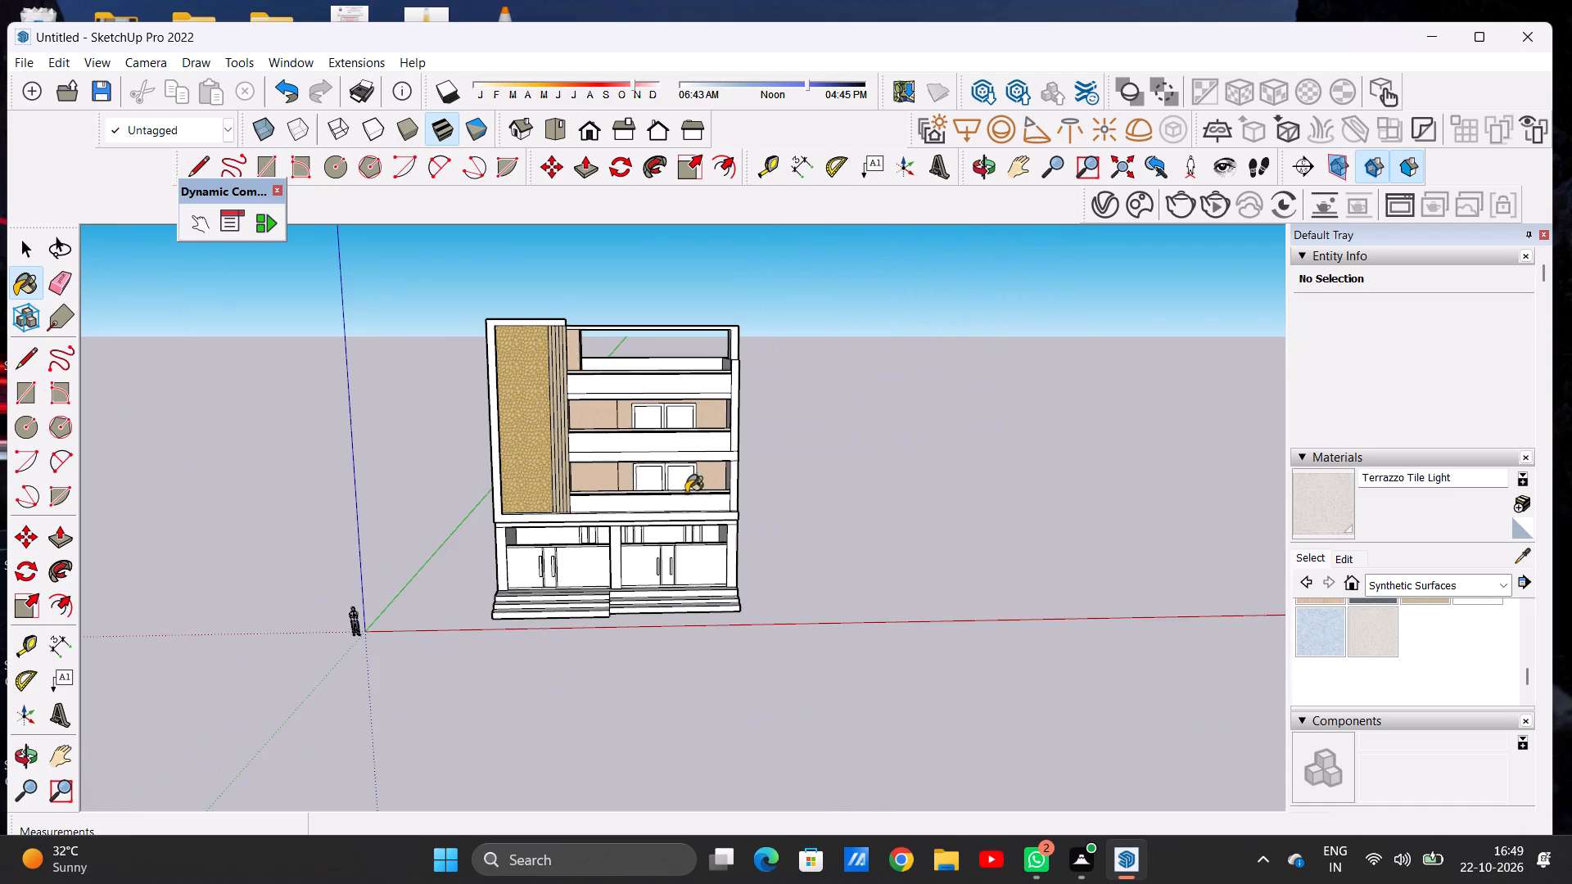
pyautogui.scroll(1, 703, 410)
pyautogui.scroll(-1, 703, 410)
pyautogui.scroll(5, 703, 410)
pyautogui.press('space')
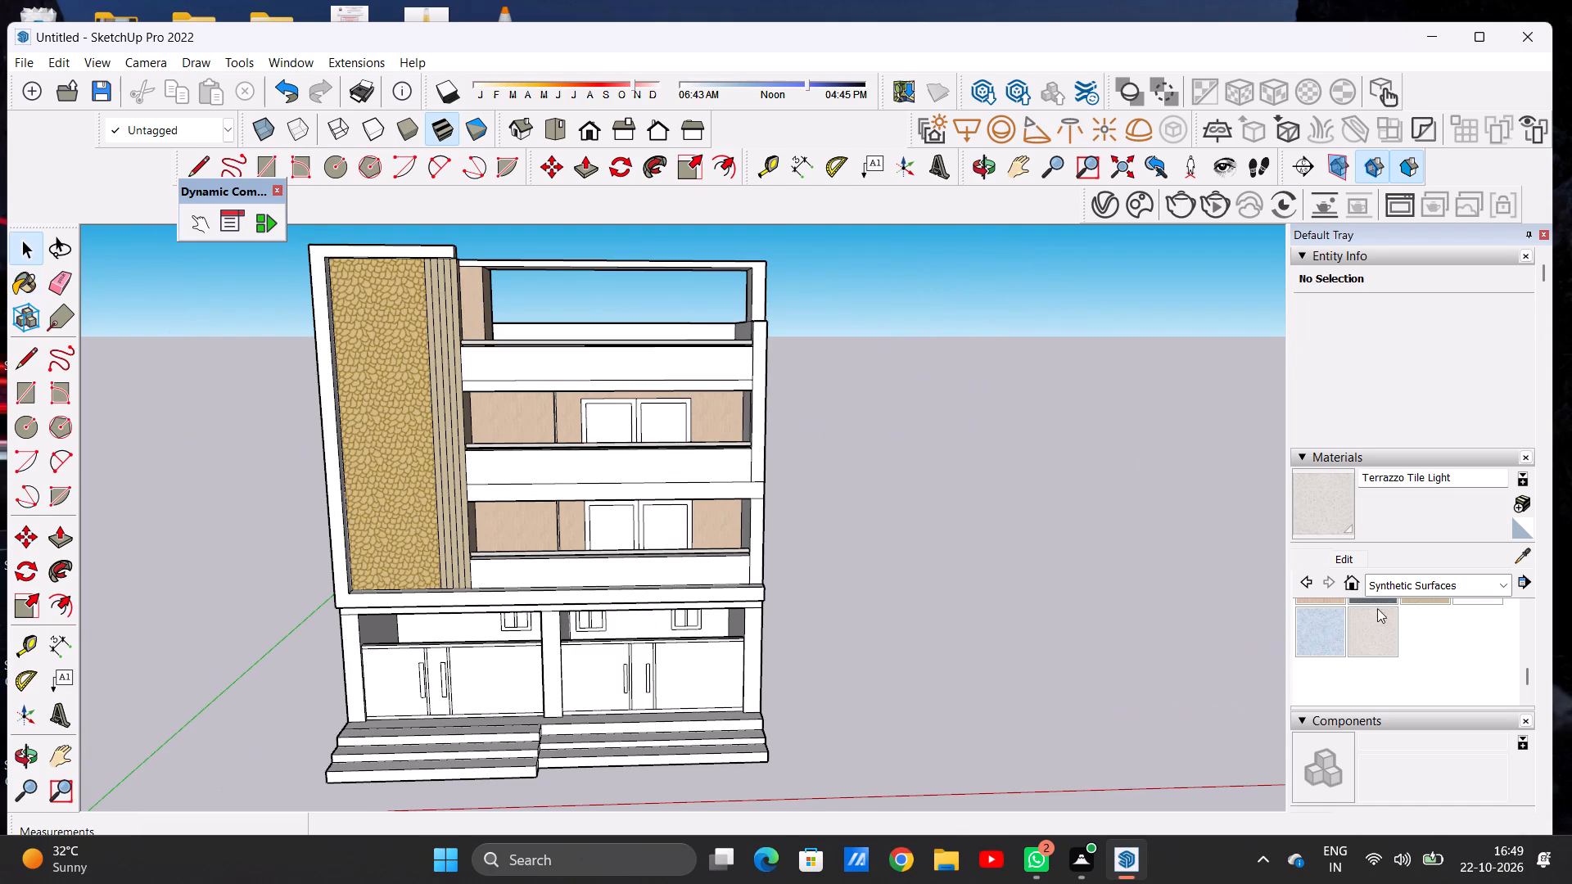
# Apply Translucent Glass Safety from the Glass and Mirrors collection to the front face of the top balcony's parapet.
pyautogui.click(1372, 586)
pyautogui.click(1394, 686)
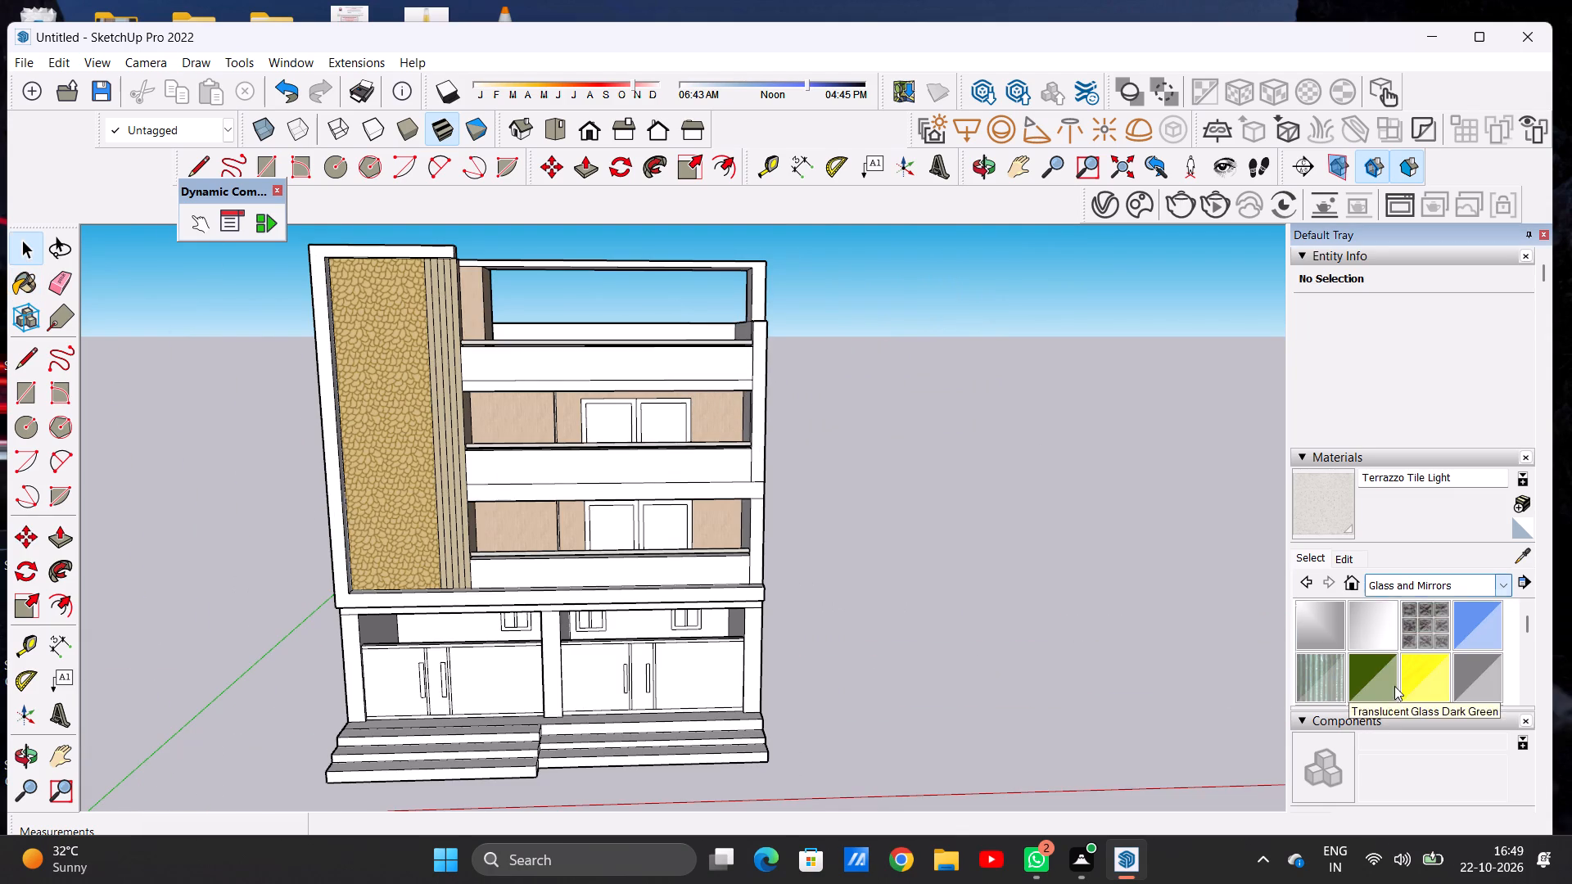
pyautogui.scroll(-1, 1381, 653)
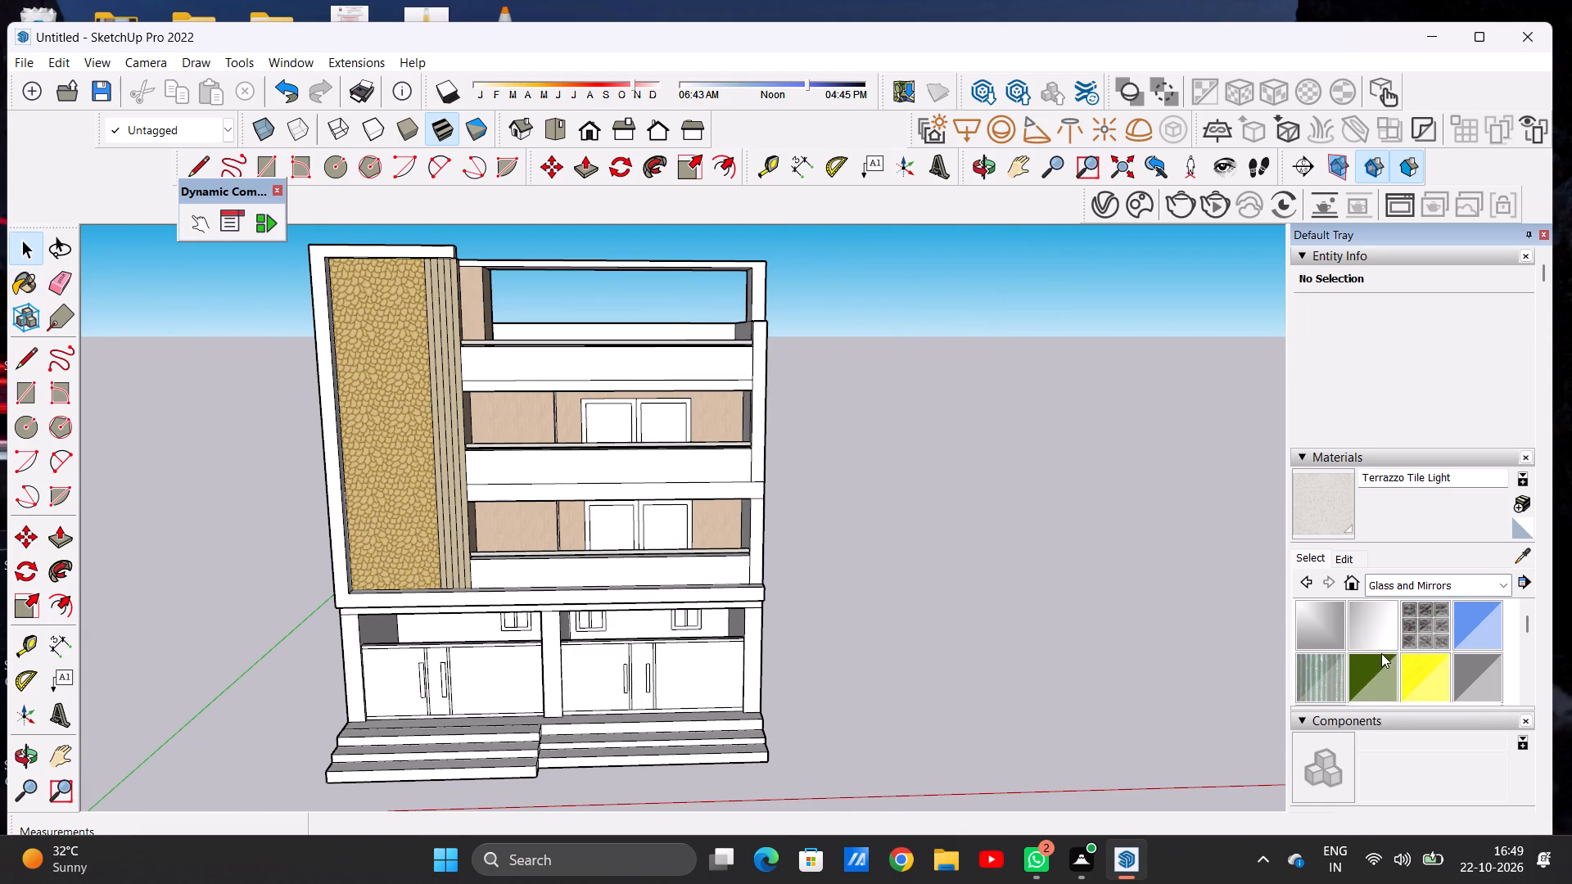
pyautogui.scroll(1, 1381, 653)
pyautogui.scroll(-1, 1381, 653)
pyautogui.click(1321, 625)
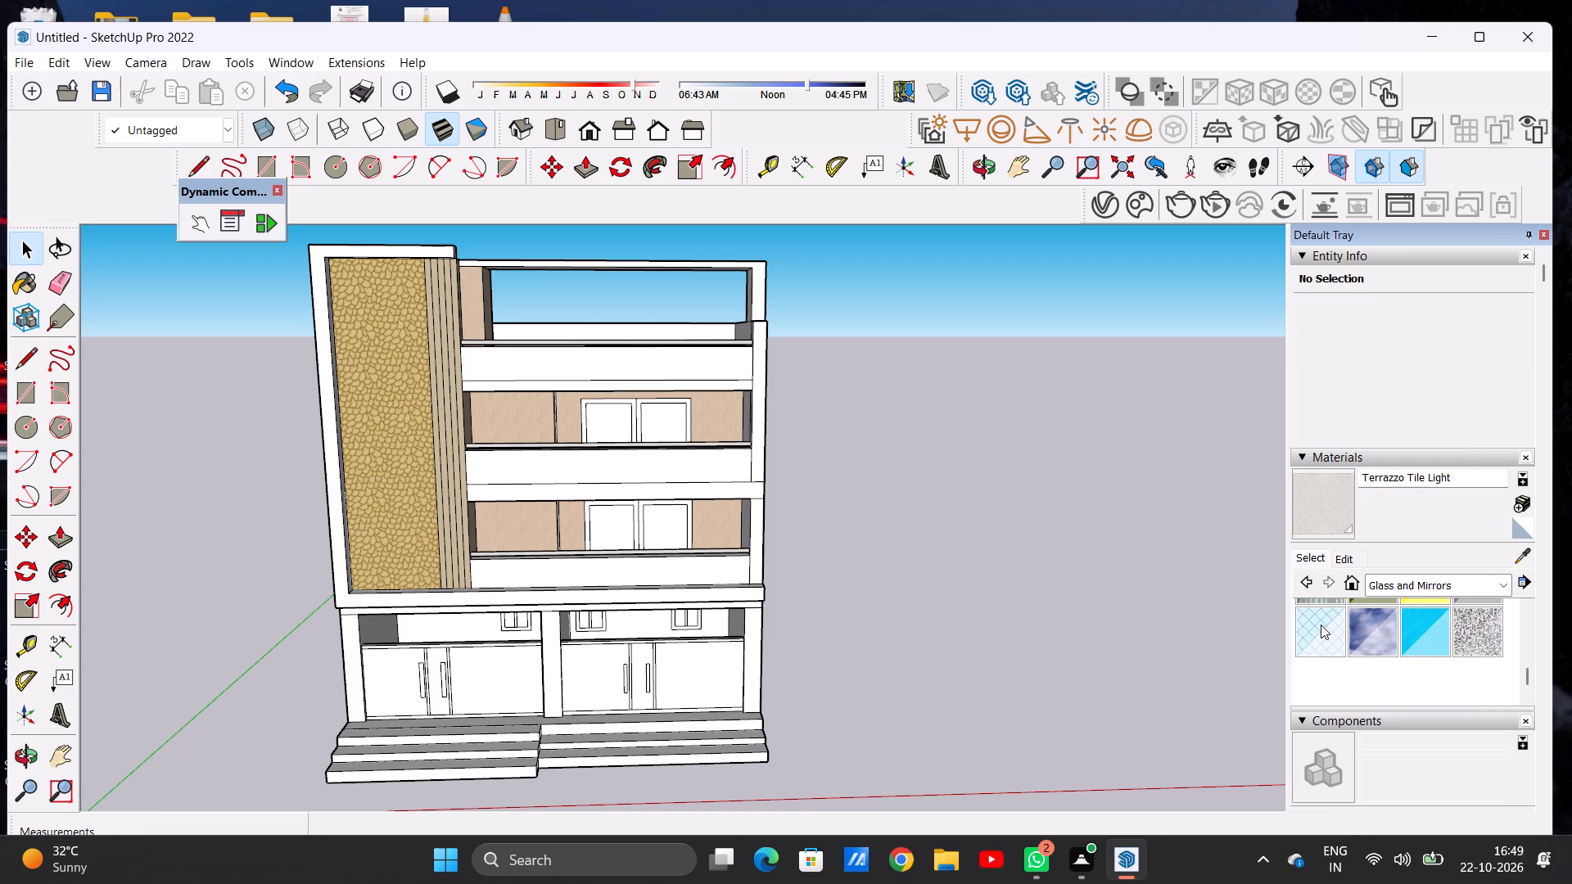
pyautogui.scroll(8, 637, 347)
pyautogui.click(644, 359)
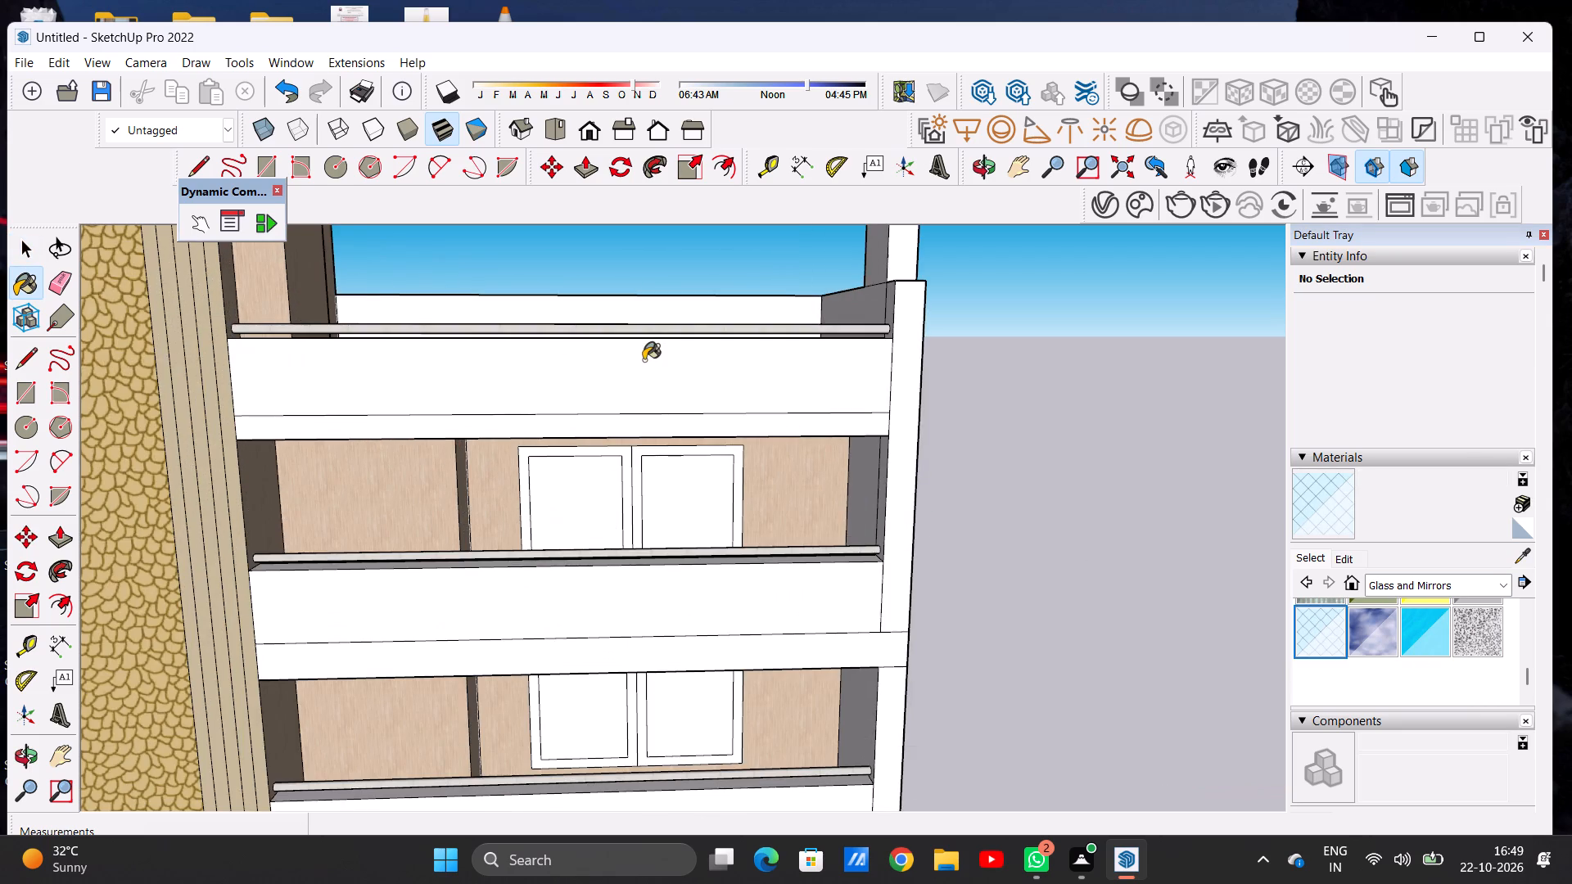
pyautogui.scroll(-6, 637, 441)
pyautogui.moveTo(597, 458); pyautogui.dragTo(0, 547, button='middle')
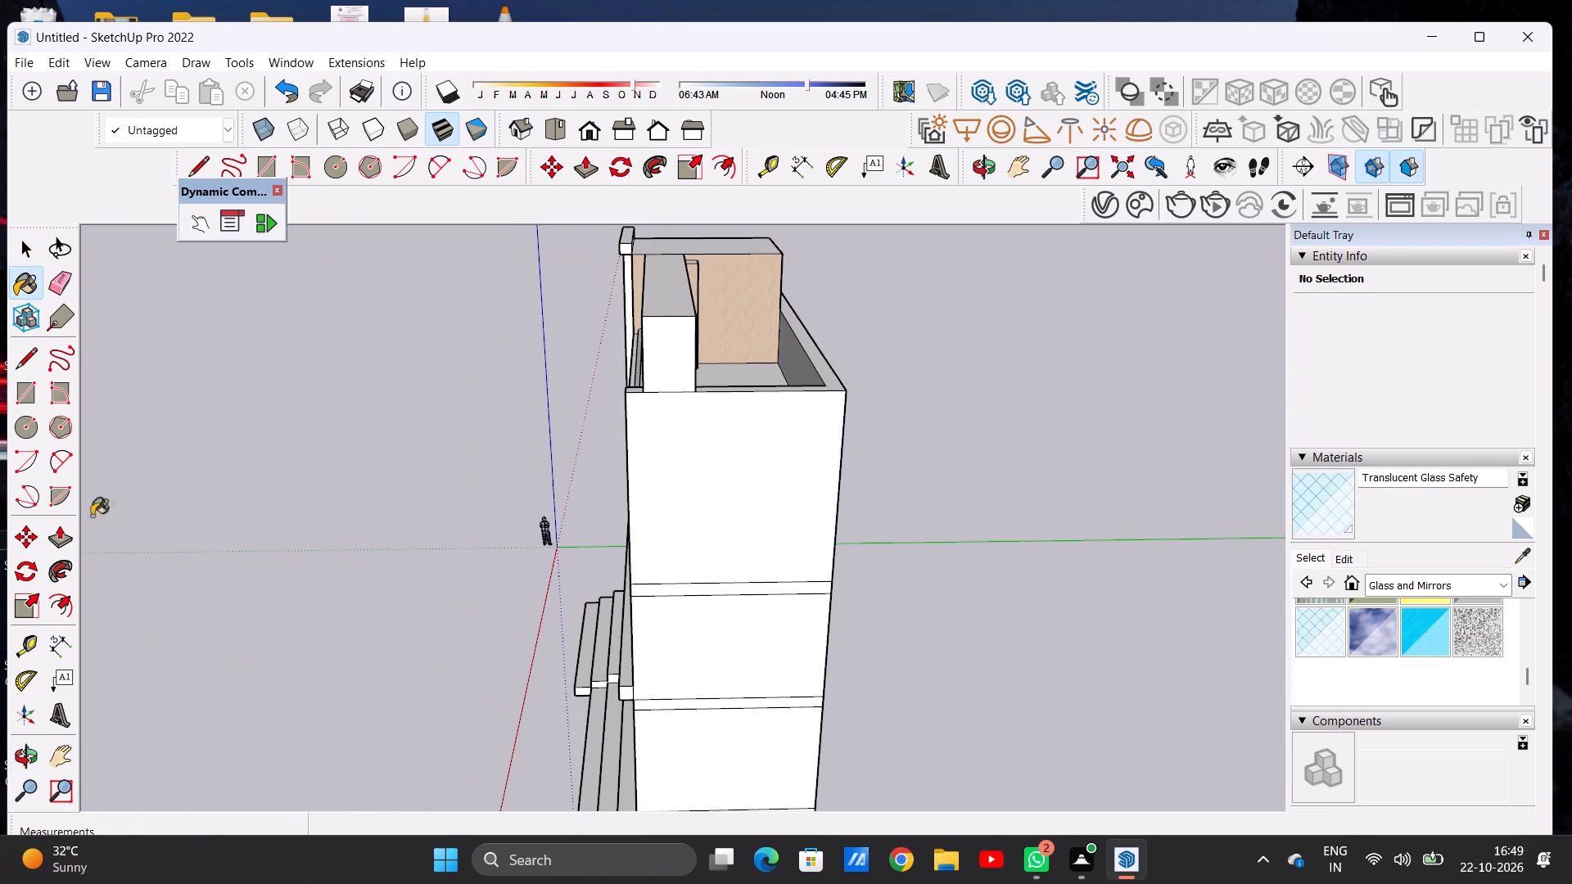
# Apply Translucent Glass Safety to the inner face of the top balcony's parapet.
pyautogui.scroll(6, 735, 353)
pyautogui.moveTo(735, 353); pyautogui.dragTo(507, 382, button='middle')
pyautogui.scroll(6, 342, 418)
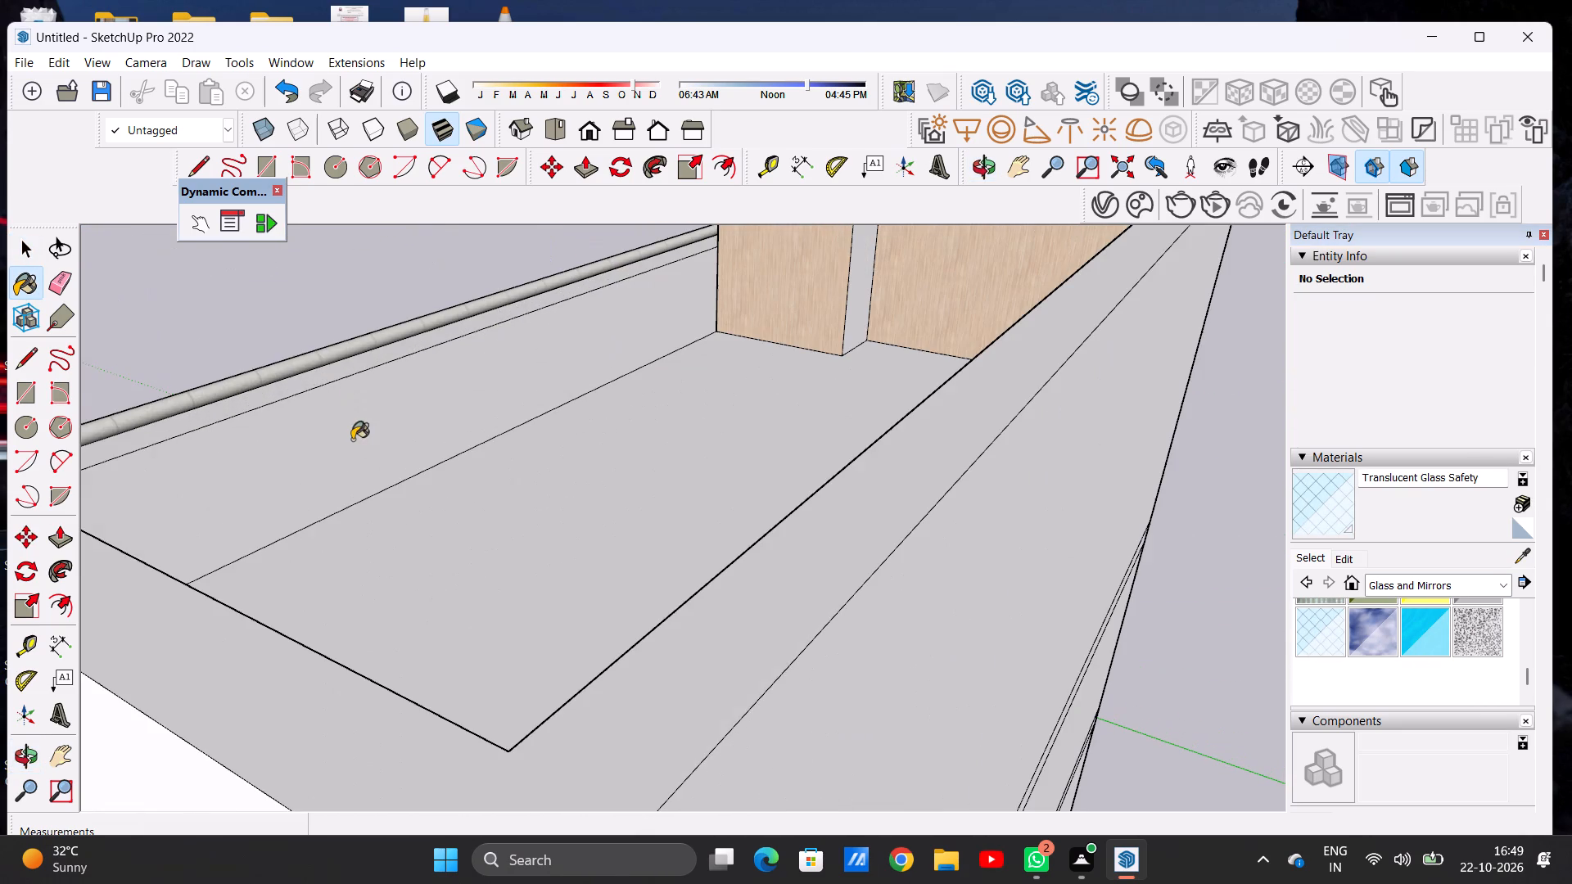
pyautogui.click(331, 435)
# Apply Translucent Glass Safety to the front face of the middle balcony's parapet.
pyautogui.scroll(-7, 449, 469)
pyautogui.moveTo(120, 494); pyautogui.dragTo(743, 433, button='middle')
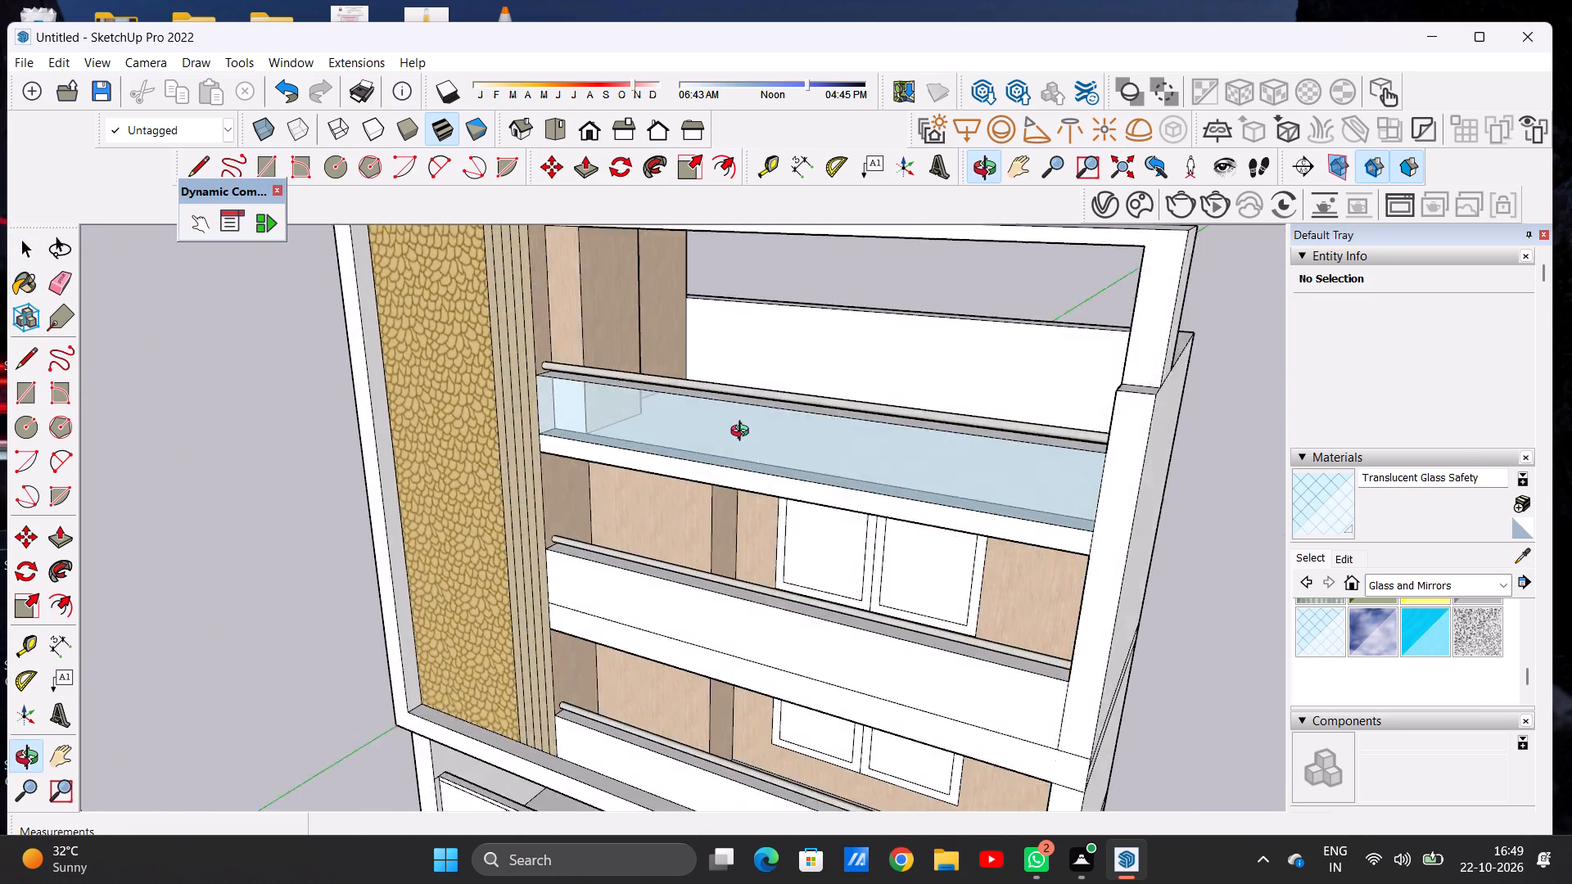
pyautogui.moveTo(743, 433); pyautogui.dragTo(747, 423, button='middle')
pyautogui.scroll(-15, 433, 473)
pyautogui.moveTo(487, 485); pyautogui.dragTo(657, 455, button='middle')
pyautogui.scroll(4, 600, 500)
pyautogui.scroll(6, 488, 485)
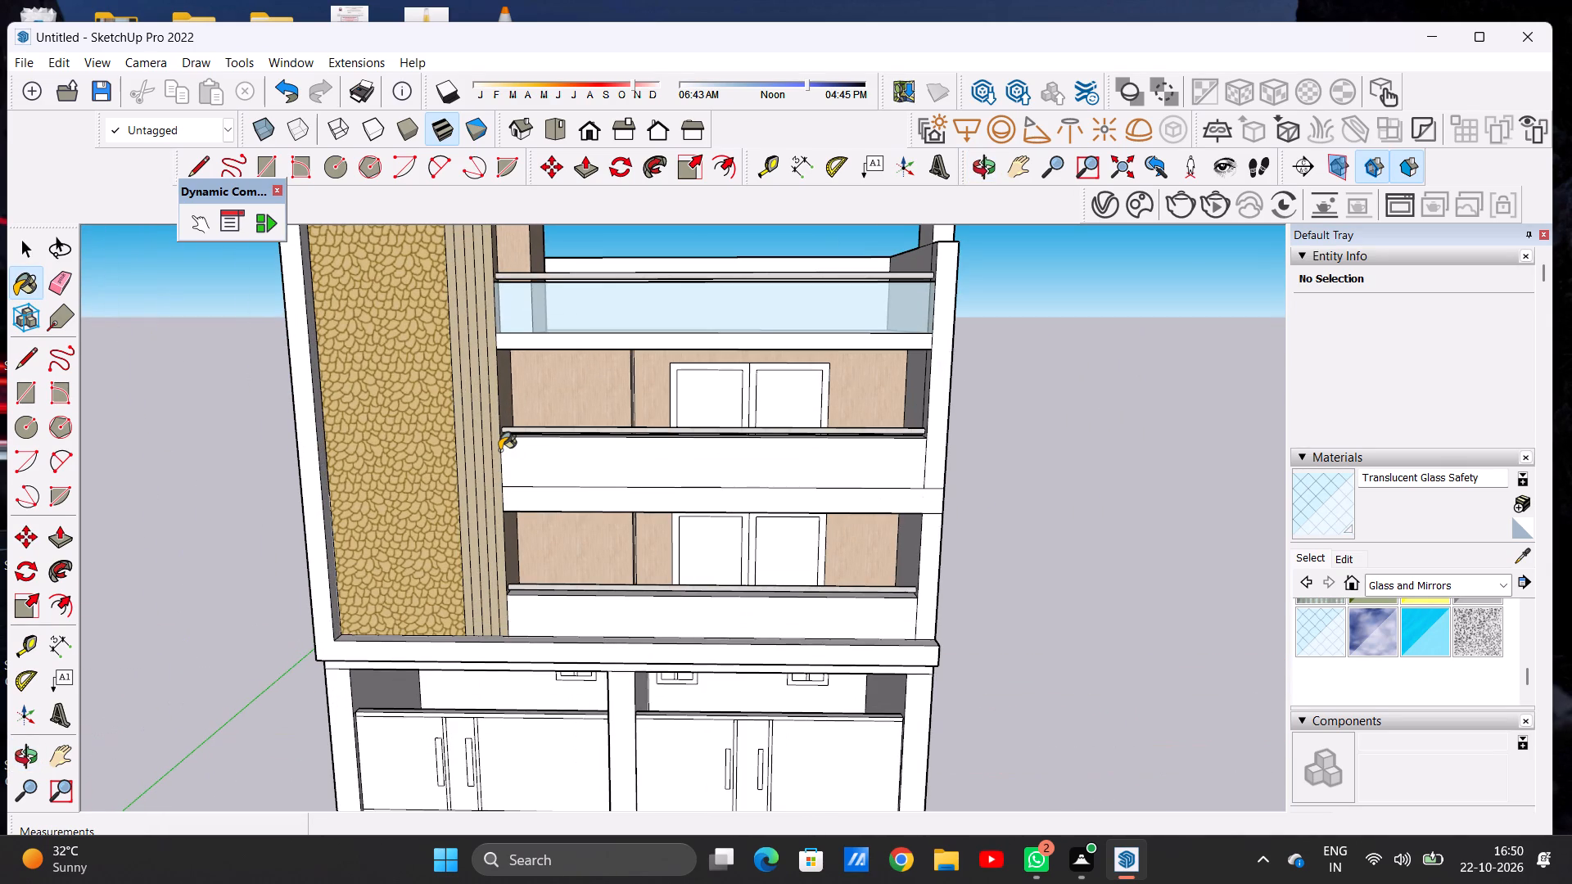
pyautogui.scroll(-6, 618, 456)
pyautogui.scroll(12, 773, 480)
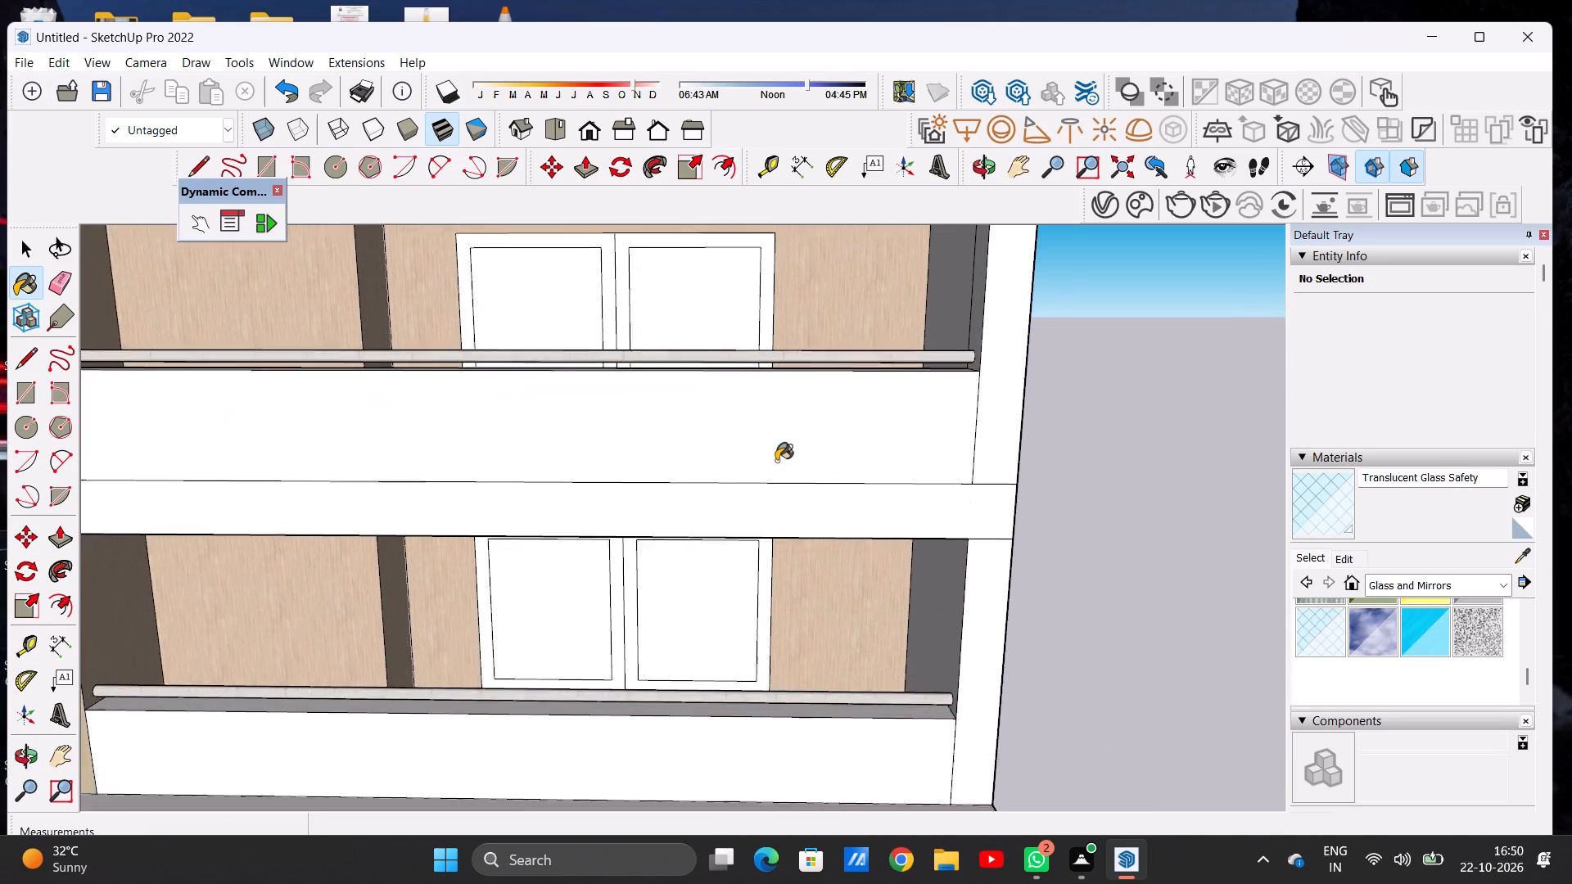
pyautogui.scroll(2, 776, 461)
pyautogui.click(773, 440)
# Apply Translucent Glass Safety to the inner face of the middle balcony's parapet.
pyautogui.scroll(-6, 747, 465)
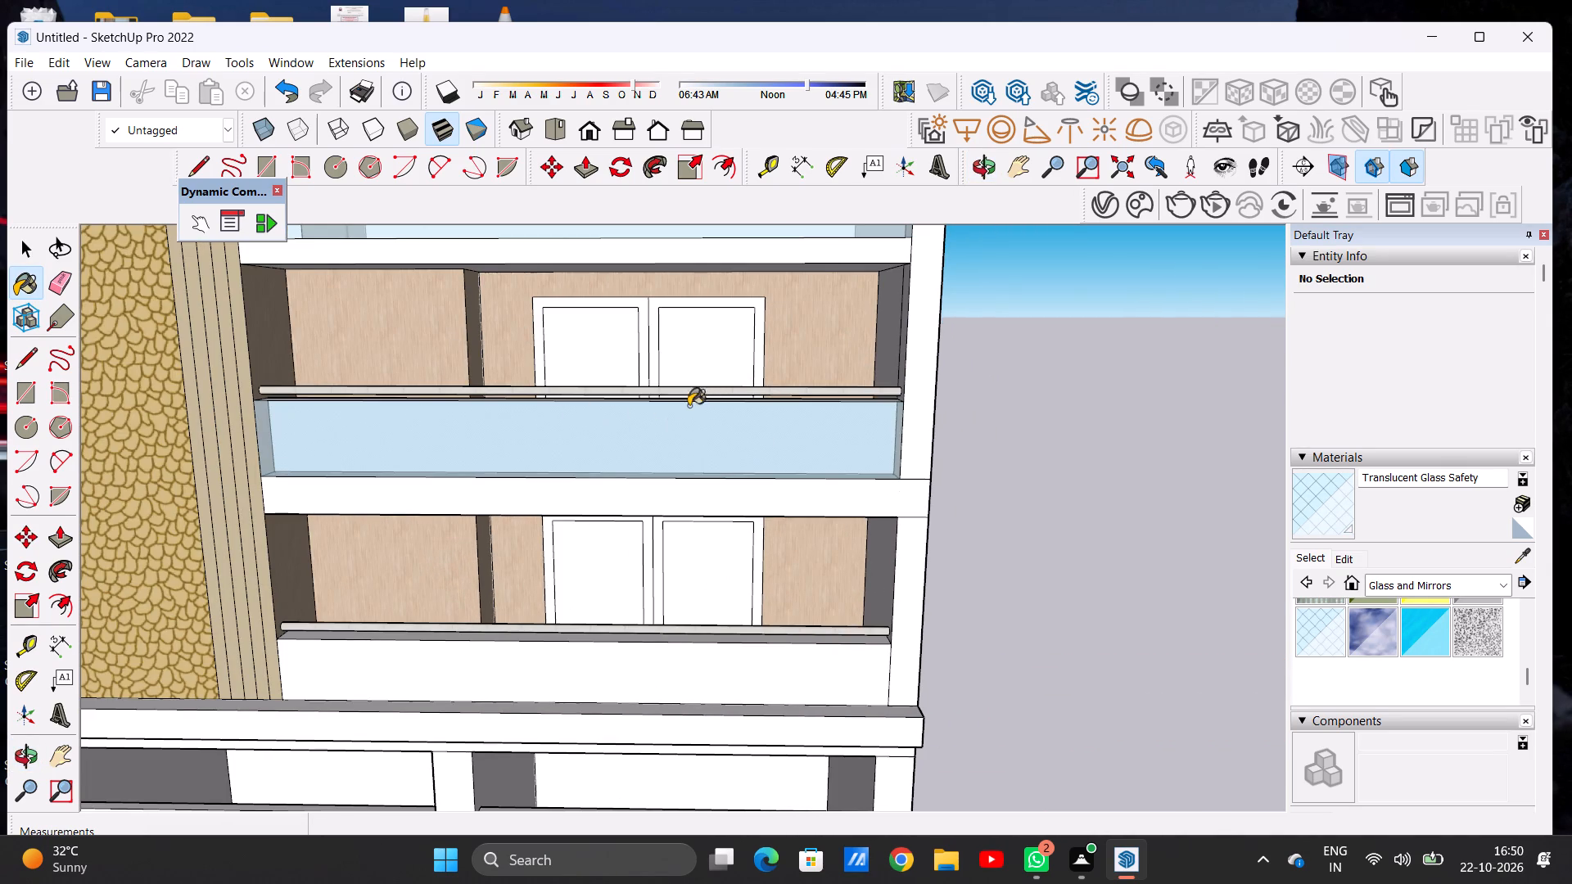
pyautogui.moveTo(602, 424); pyautogui.dragTo(404, 506, button='middle')
pyautogui.scroll(5, 614, 385)
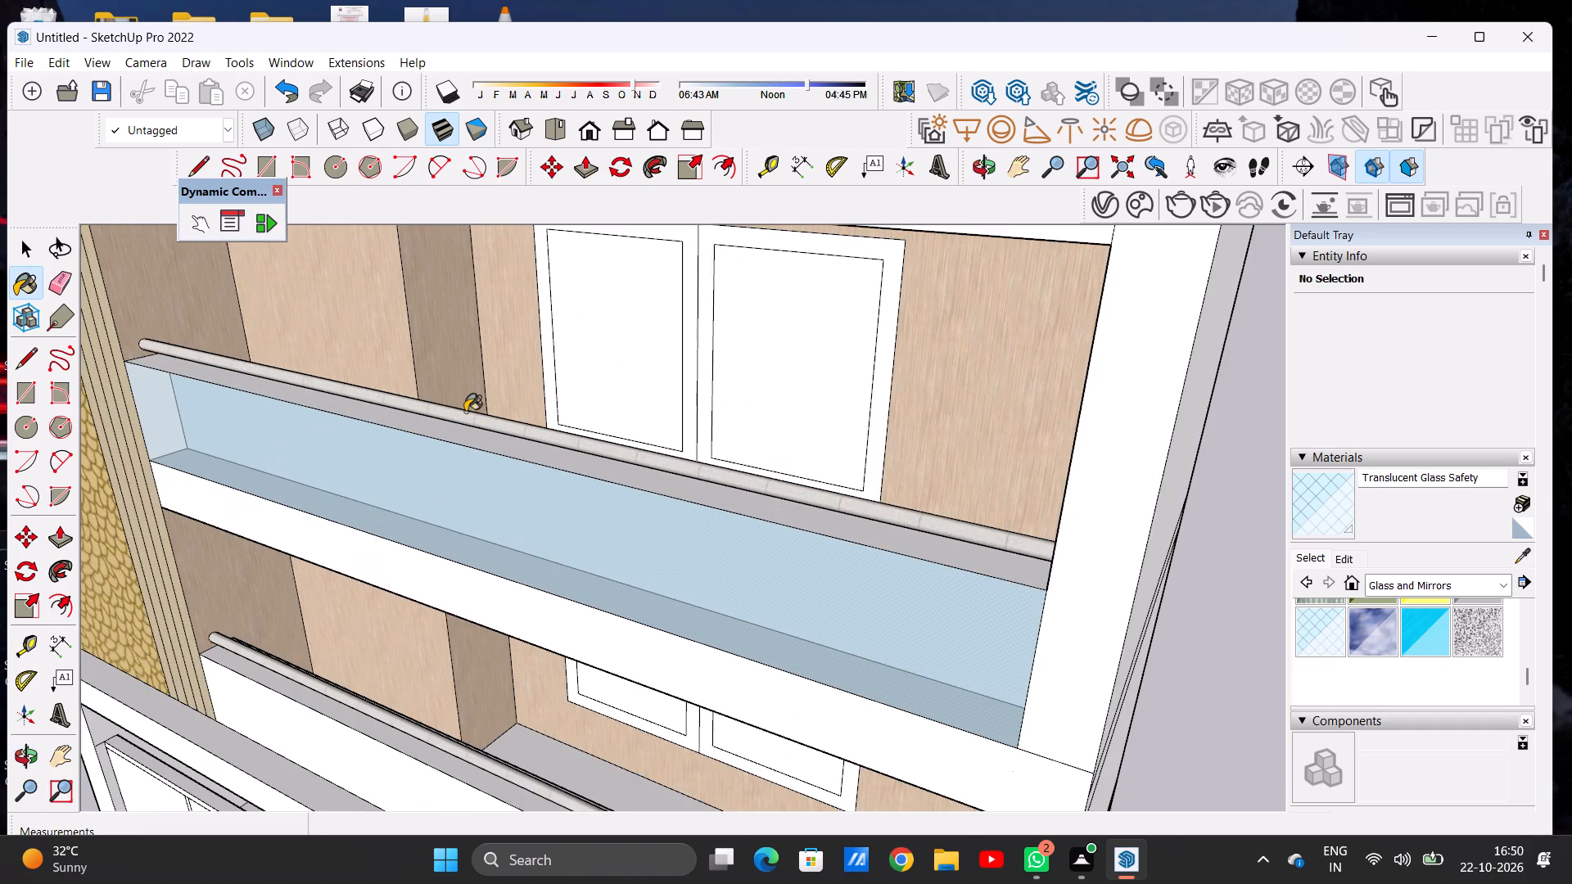
pyautogui.scroll(11, 465, 412)
pyautogui.moveTo(678, 346); pyautogui.dragTo(498, 415, button='middle')
pyautogui.scroll(1, 142, 511)
pyautogui.scroll(5, 451, 440)
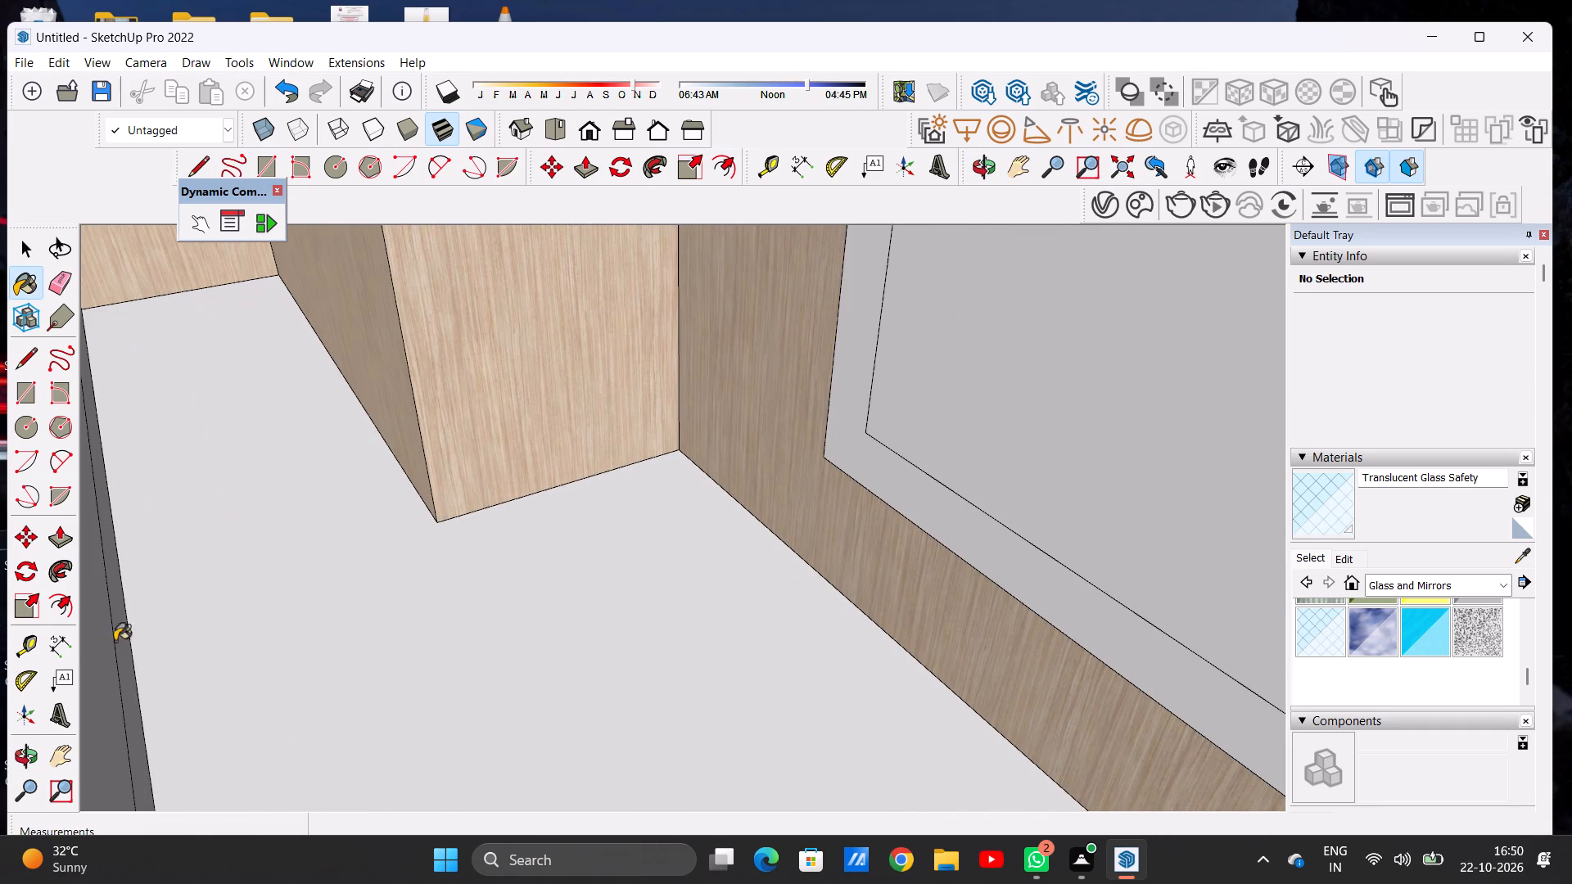
pyautogui.click(88, 656)
# Apply Translucent Glass Safety to the front face of the lowest balcony's parapet.
pyautogui.scroll(-10, 242, 575)
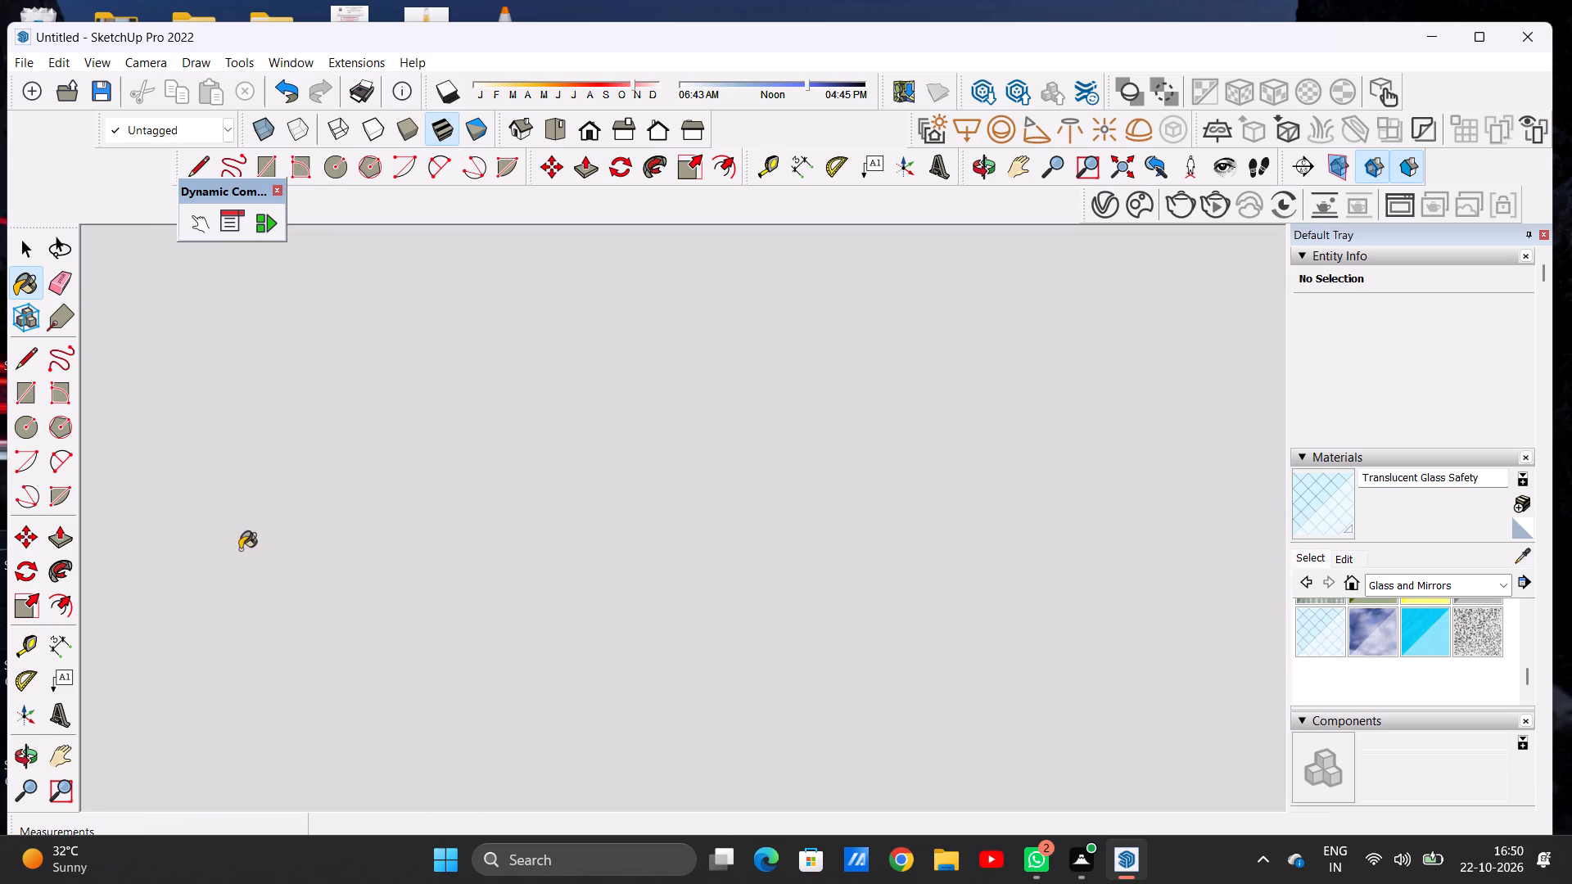
pyautogui.moveTo(252, 552); pyautogui.dragTo(436, 509, button='middle')
pyautogui.scroll(-16, 464, 498)
pyautogui.scroll(1, 503, 484)
pyautogui.scroll(-4, 504, 485)
pyautogui.scroll(1, 504, 485)
pyautogui.scroll(-14, 504, 485)
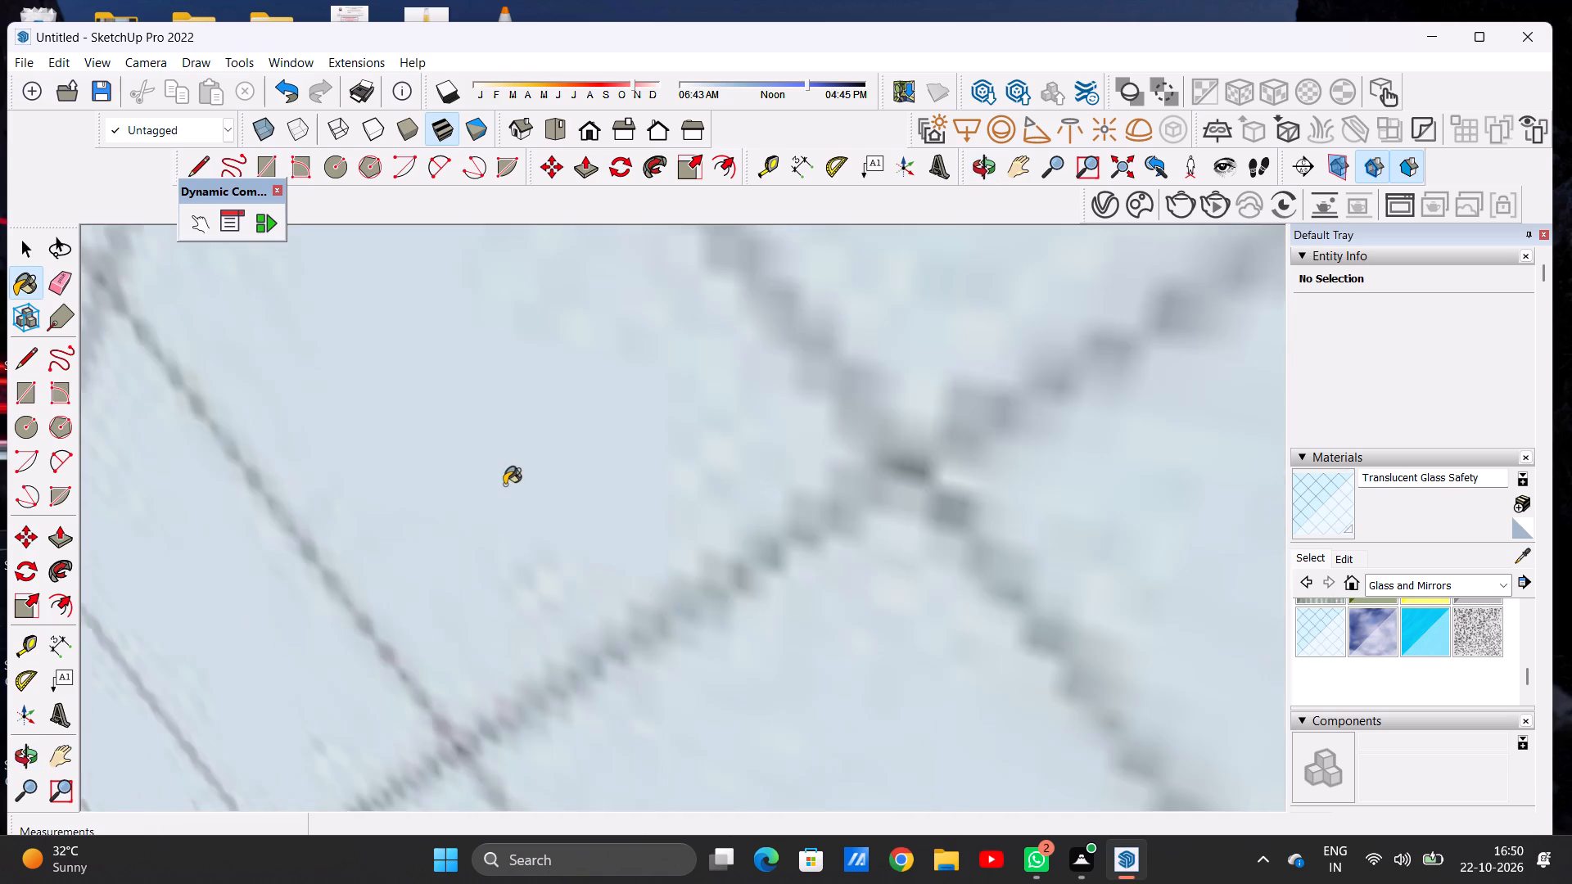
pyautogui.scroll(-6, 504, 485)
pyautogui.scroll(1, 505, 485)
pyautogui.scroll(-20, 505, 485)
pyautogui.scroll(-6, 505, 485)
pyautogui.scroll(2, 580, 462)
pyautogui.scroll(-20, 580, 462)
pyautogui.scroll(-3, 580, 462)
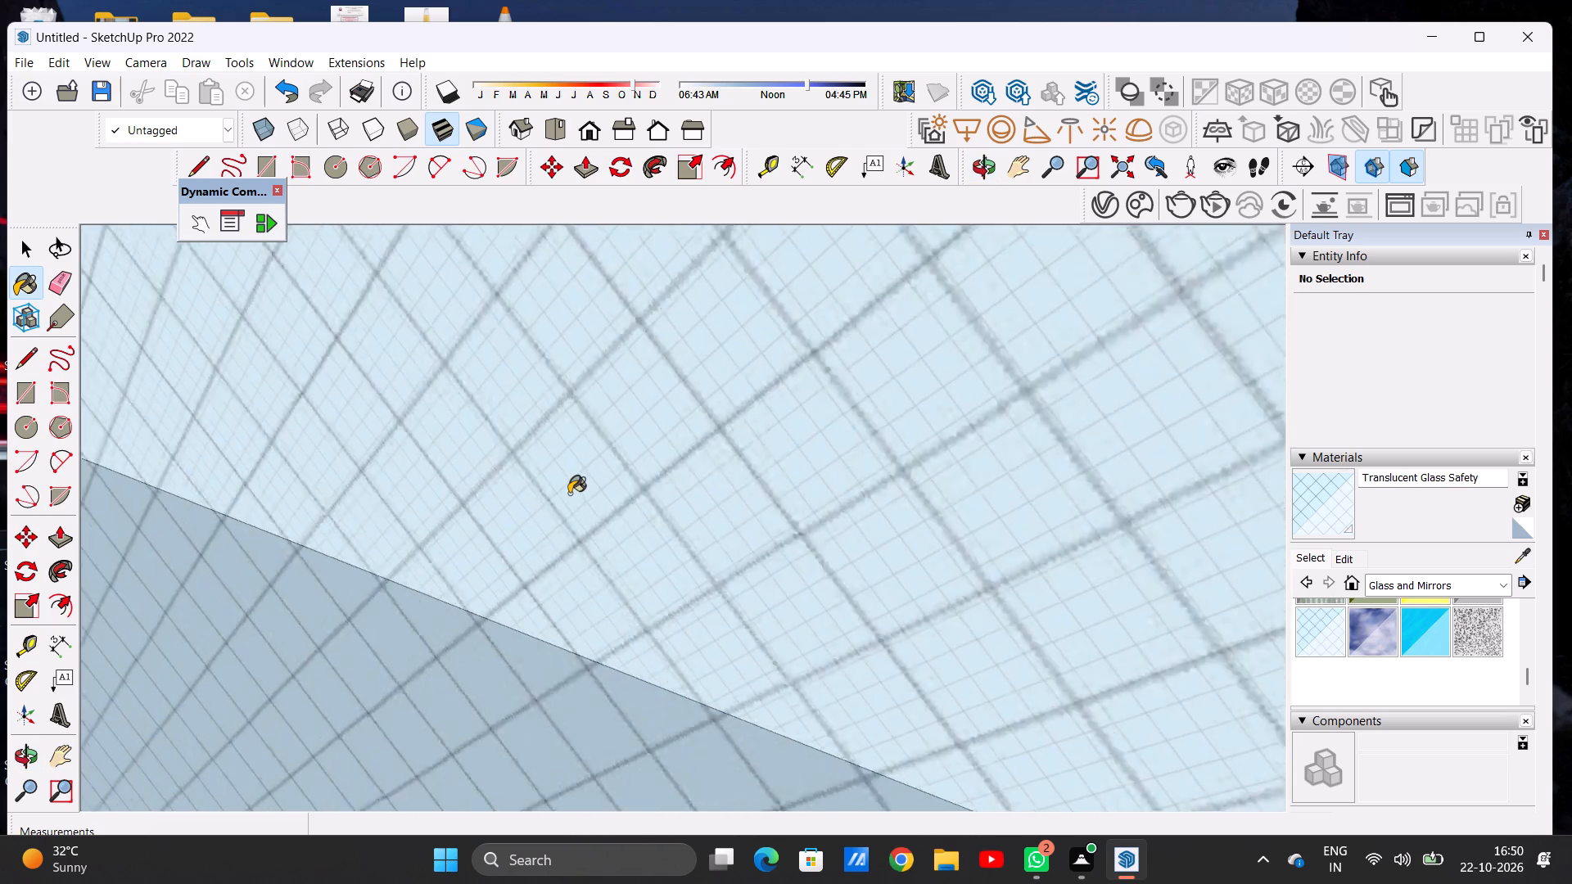
pyautogui.scroll(-20, 569, 494)
pyautogui.scroll(-20, 569, 494)
pyautogui.scroll(-8, 569, 494)
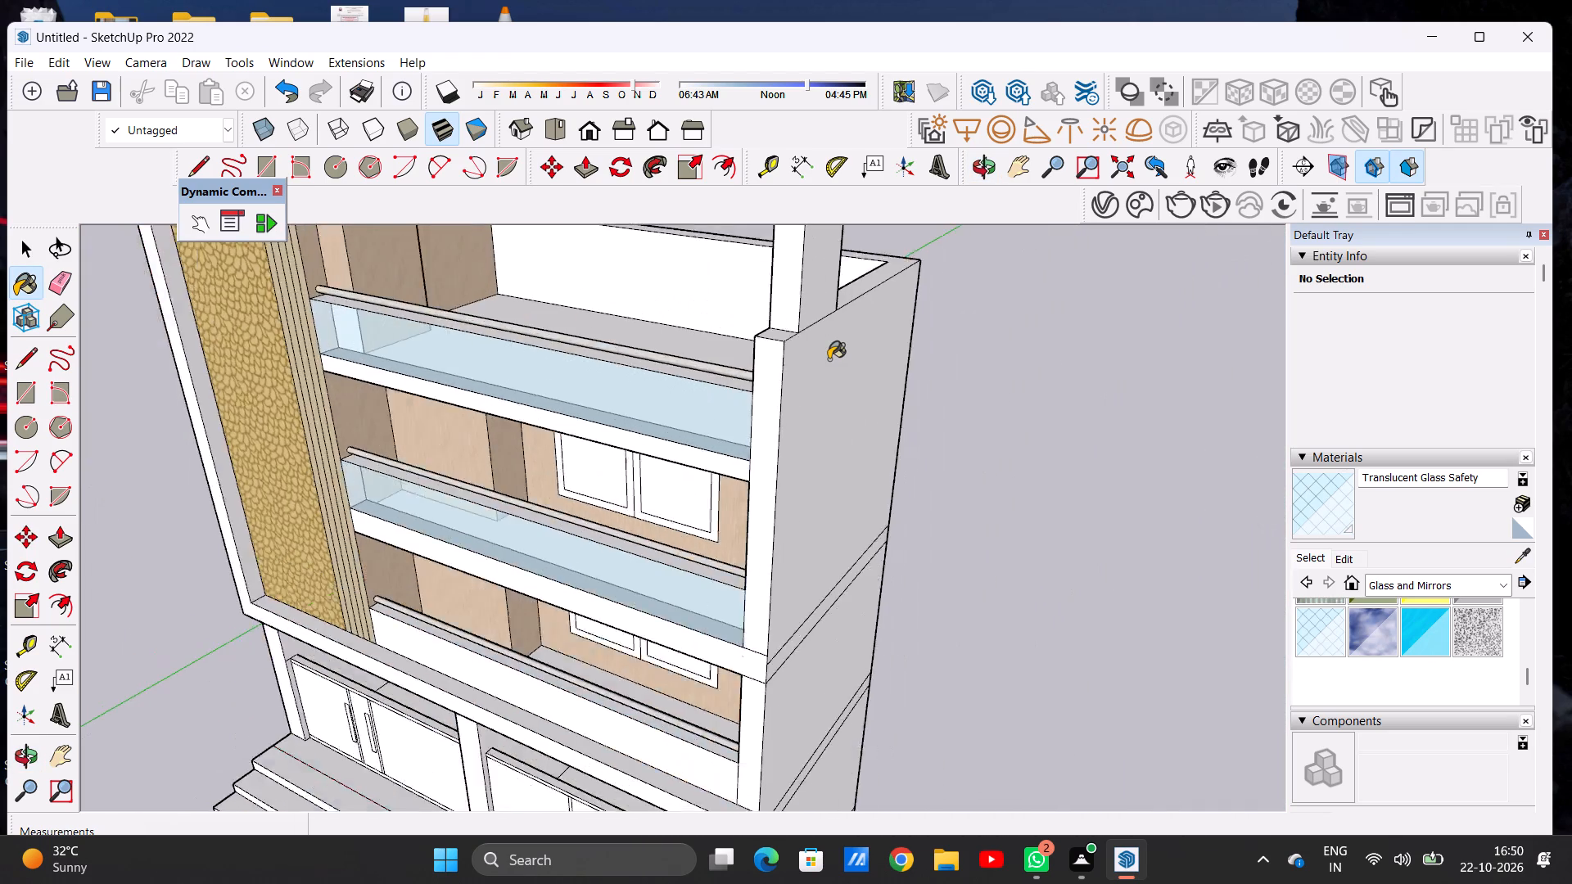
pyautogui.scroll(-7, 829, 359)
pyautogui.scroll(12, 754, 578)
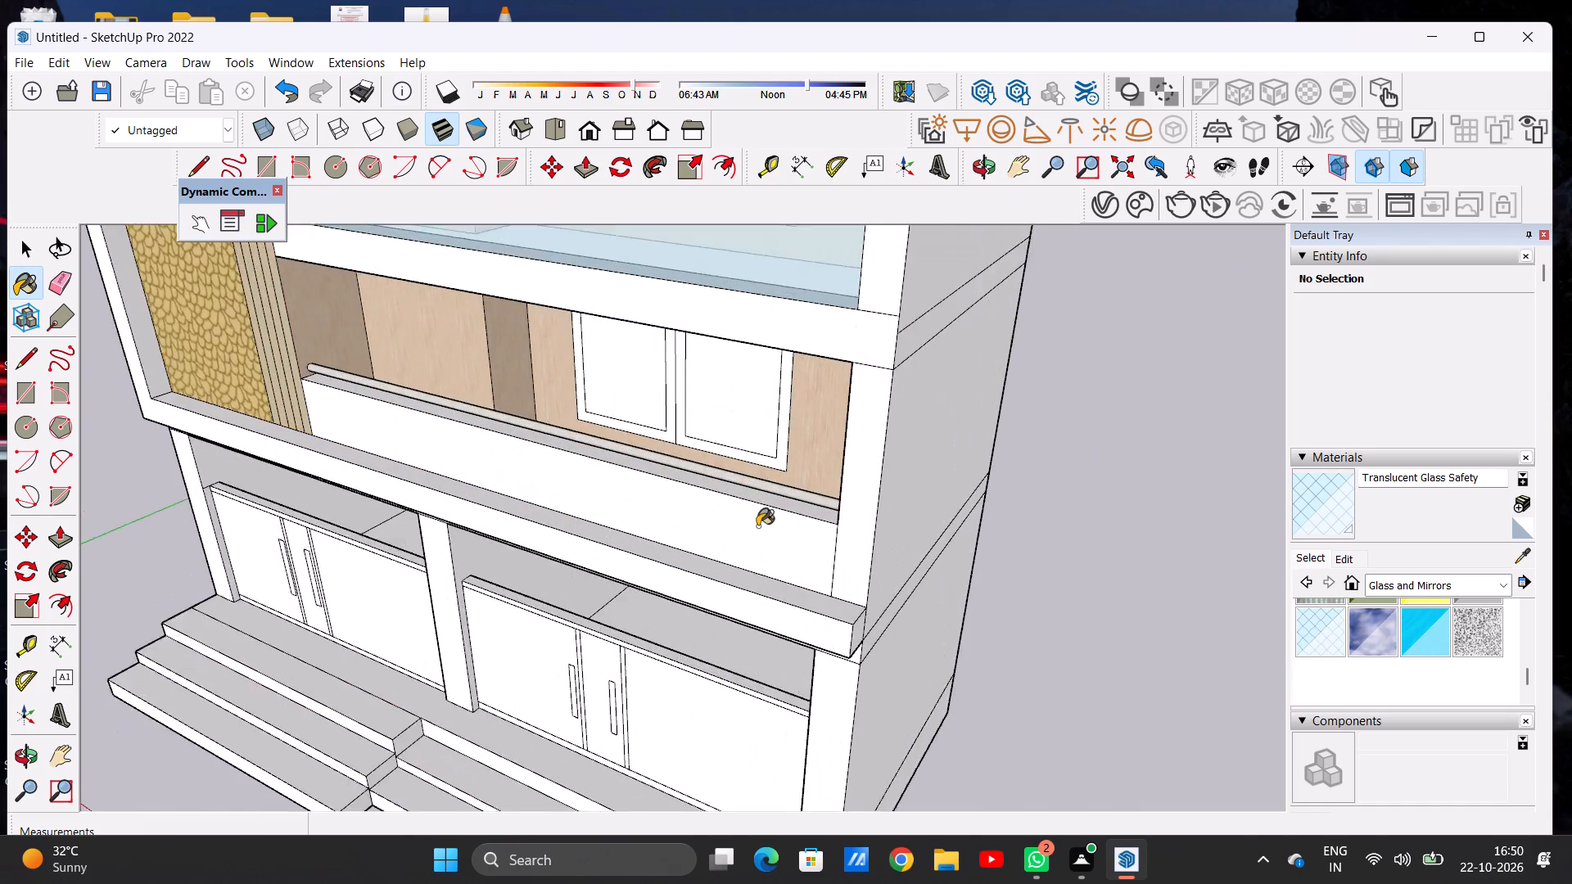
pyautogui.scroll(10, 757, 526)
pyautogui.click(765, 503)
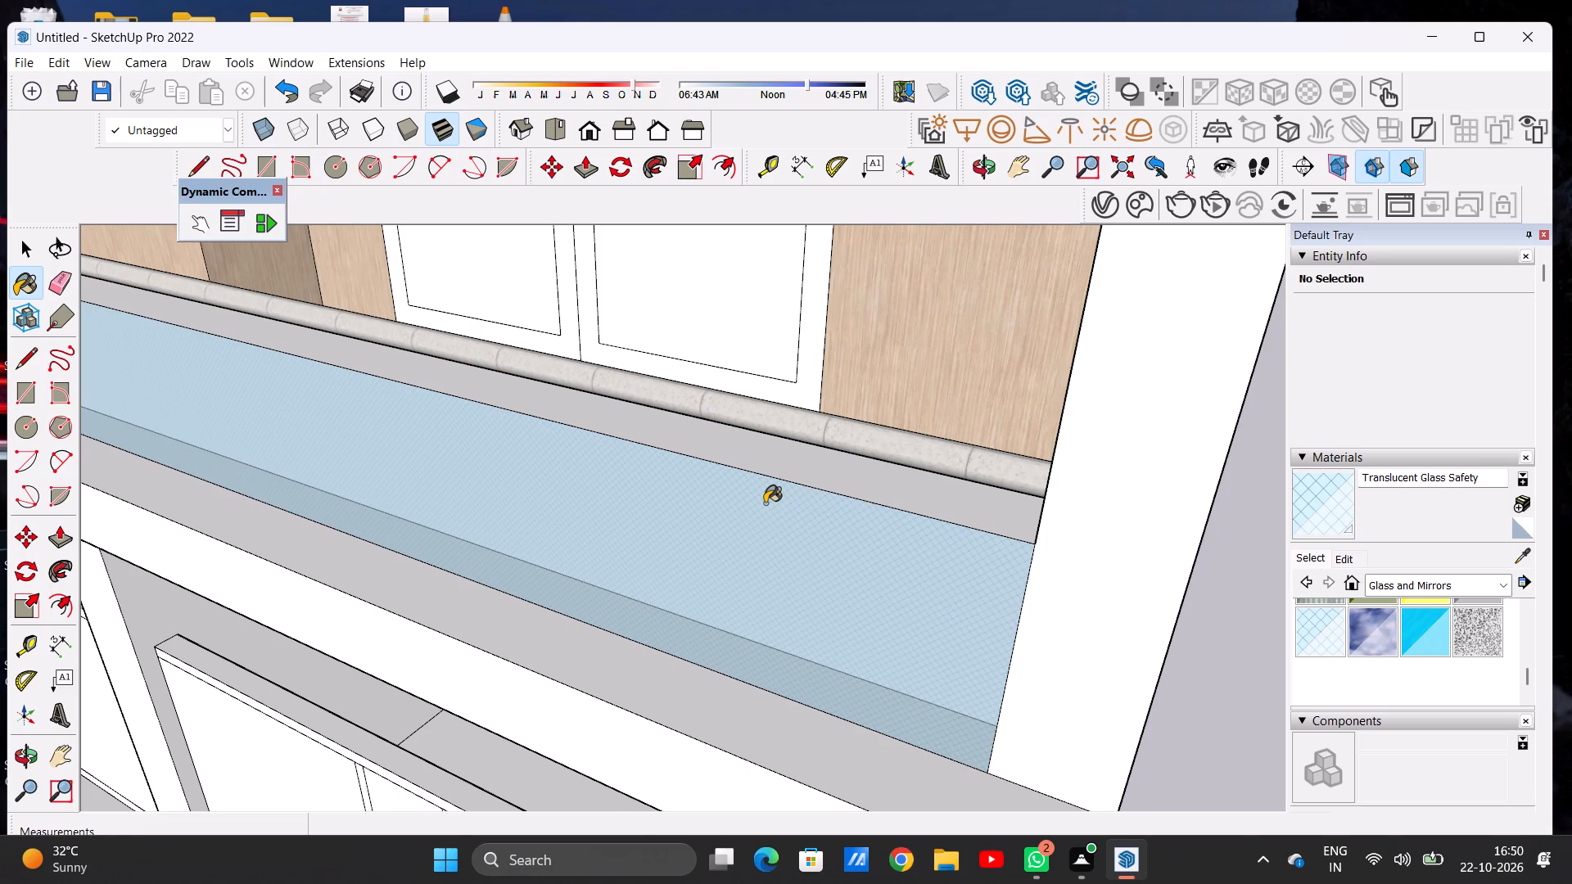
# Apply Translucent Glass Safety to the inner face of the lowest balcony's parapet.
pyautogui.scroll(-5, 674, 429)
pyautogui.scroll(7, 586, 379)
pyautogui.moveTo(553, 362); pyautogui.dragTo(449, 422, button='middle')
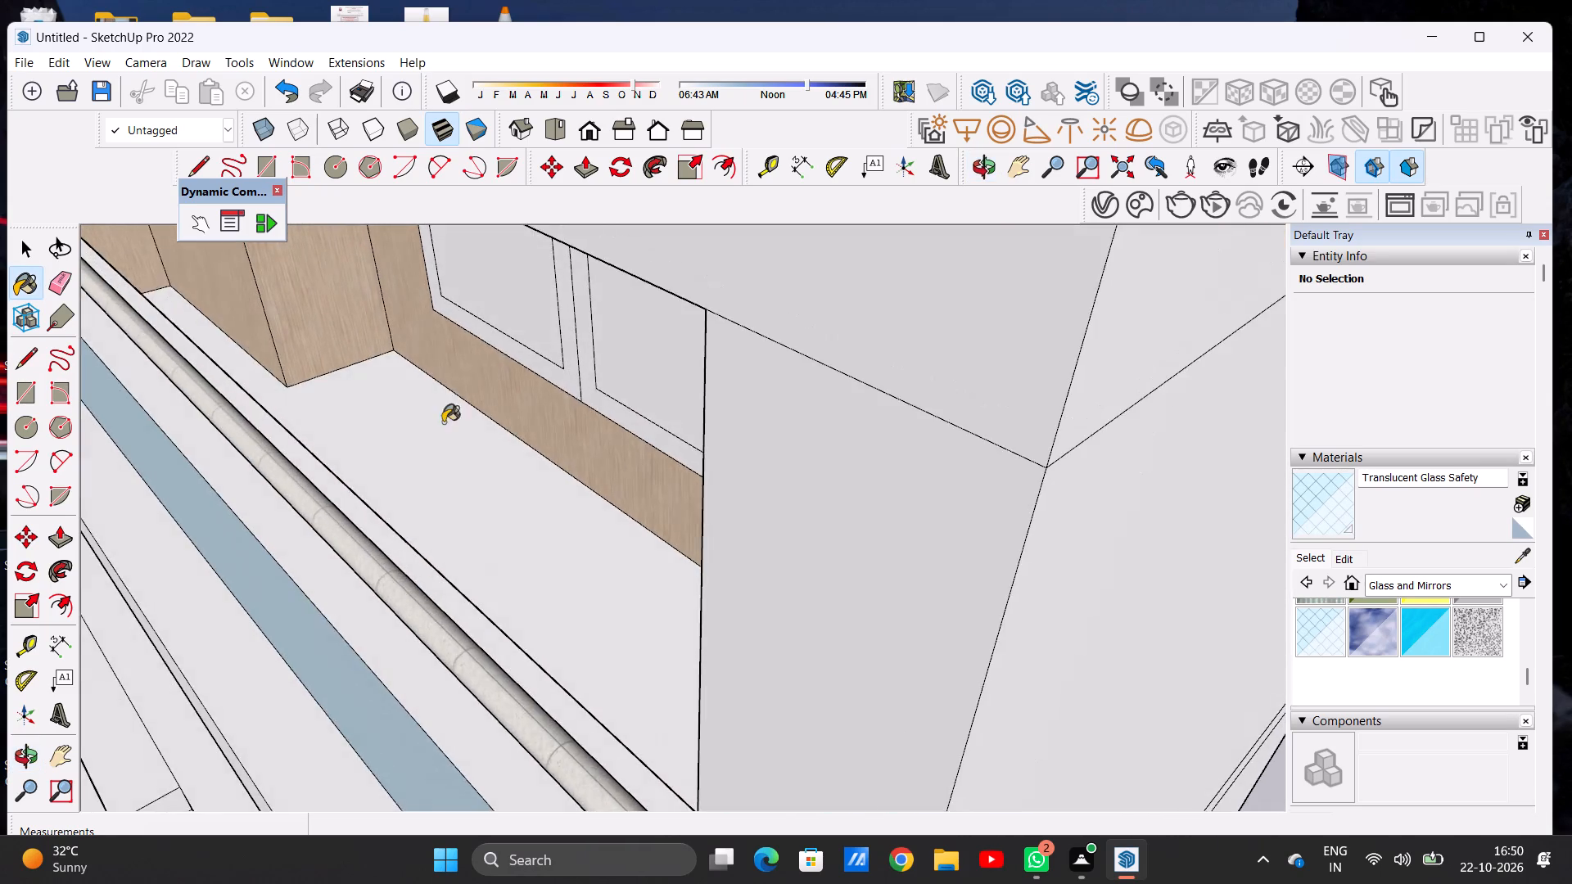
pyautogui.scroll(6, 332, 410)
pyautogui.moveTo(332, 410); pyautogui.dragTo(271, 454, button='middle')
pyautogui.scroll(-5, 400, 428)
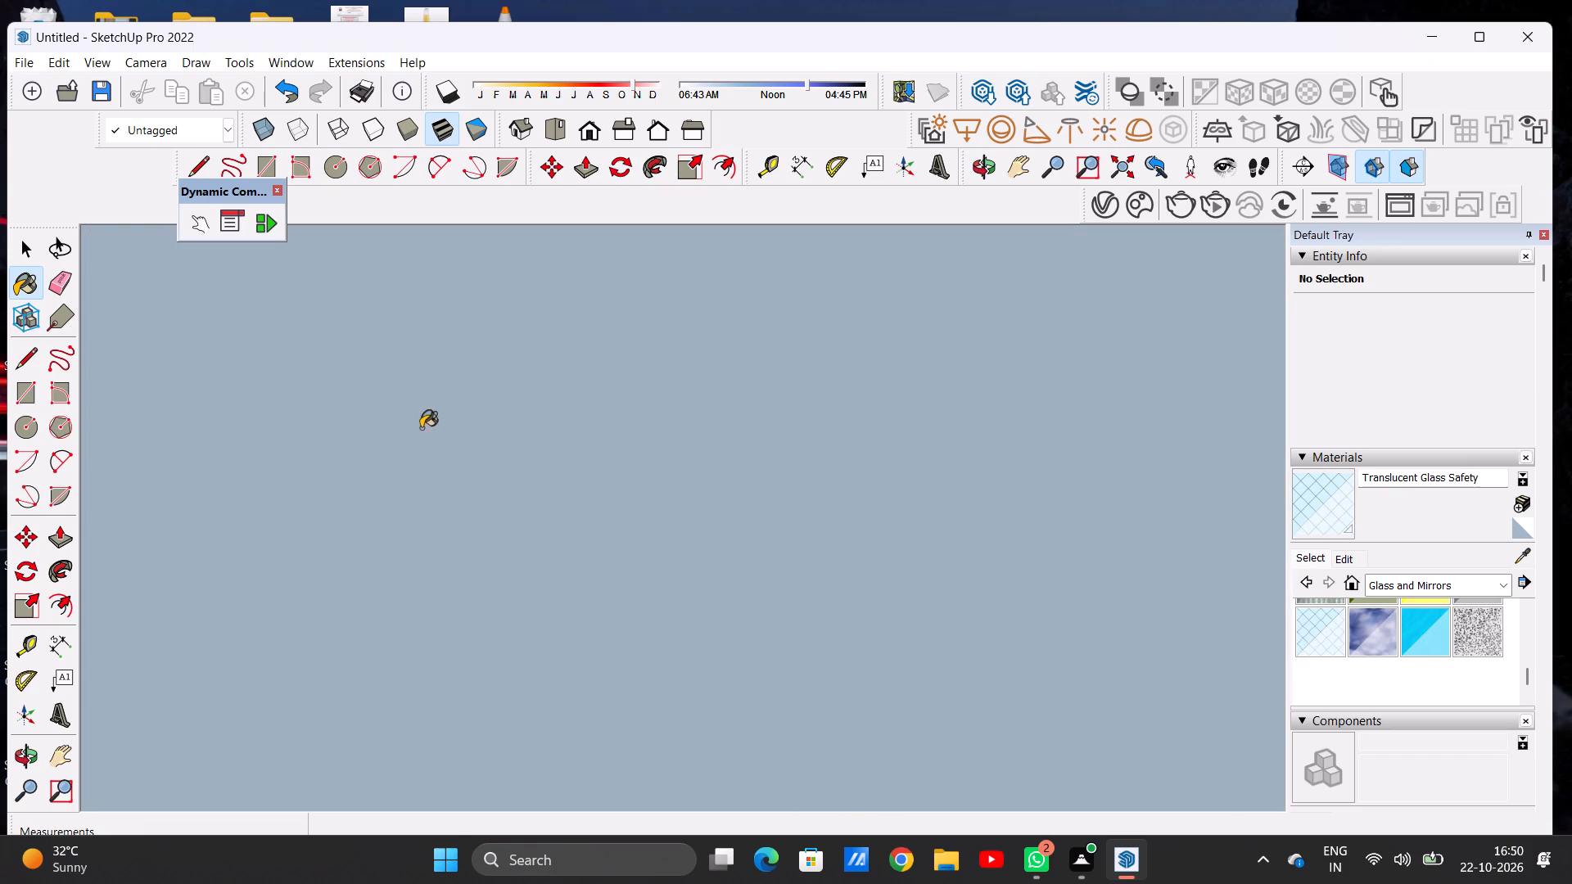
pyautogui.scroll(-5, 446, 426)
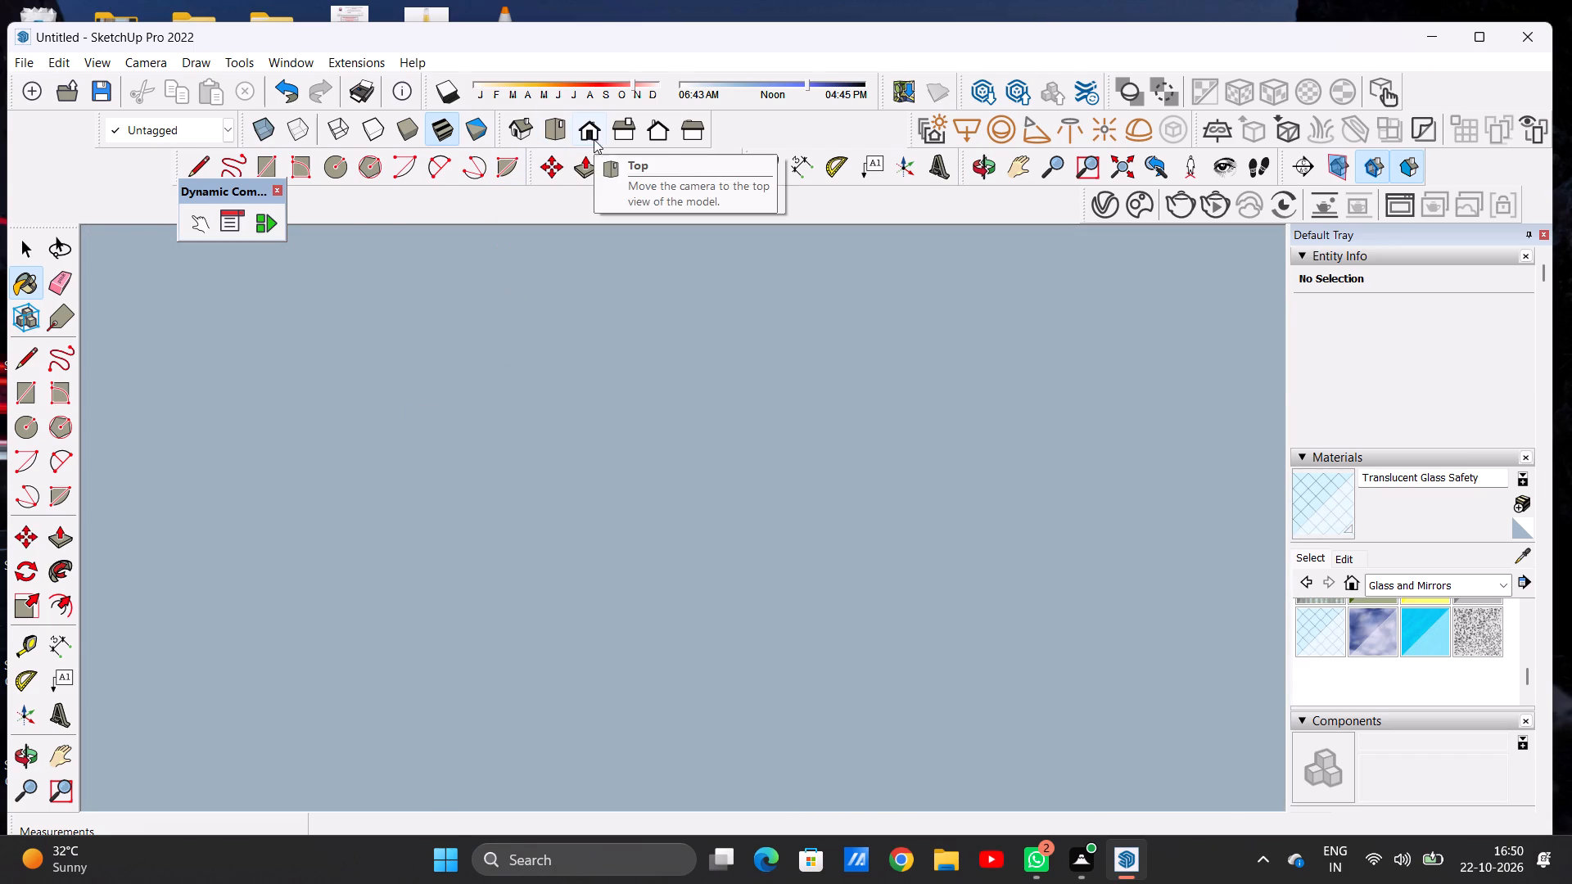
pyautogui.click(589, 131)
pyautogui.scroll(-20, 568, 516)
pyautogui.scroll(-2, 568, 516)
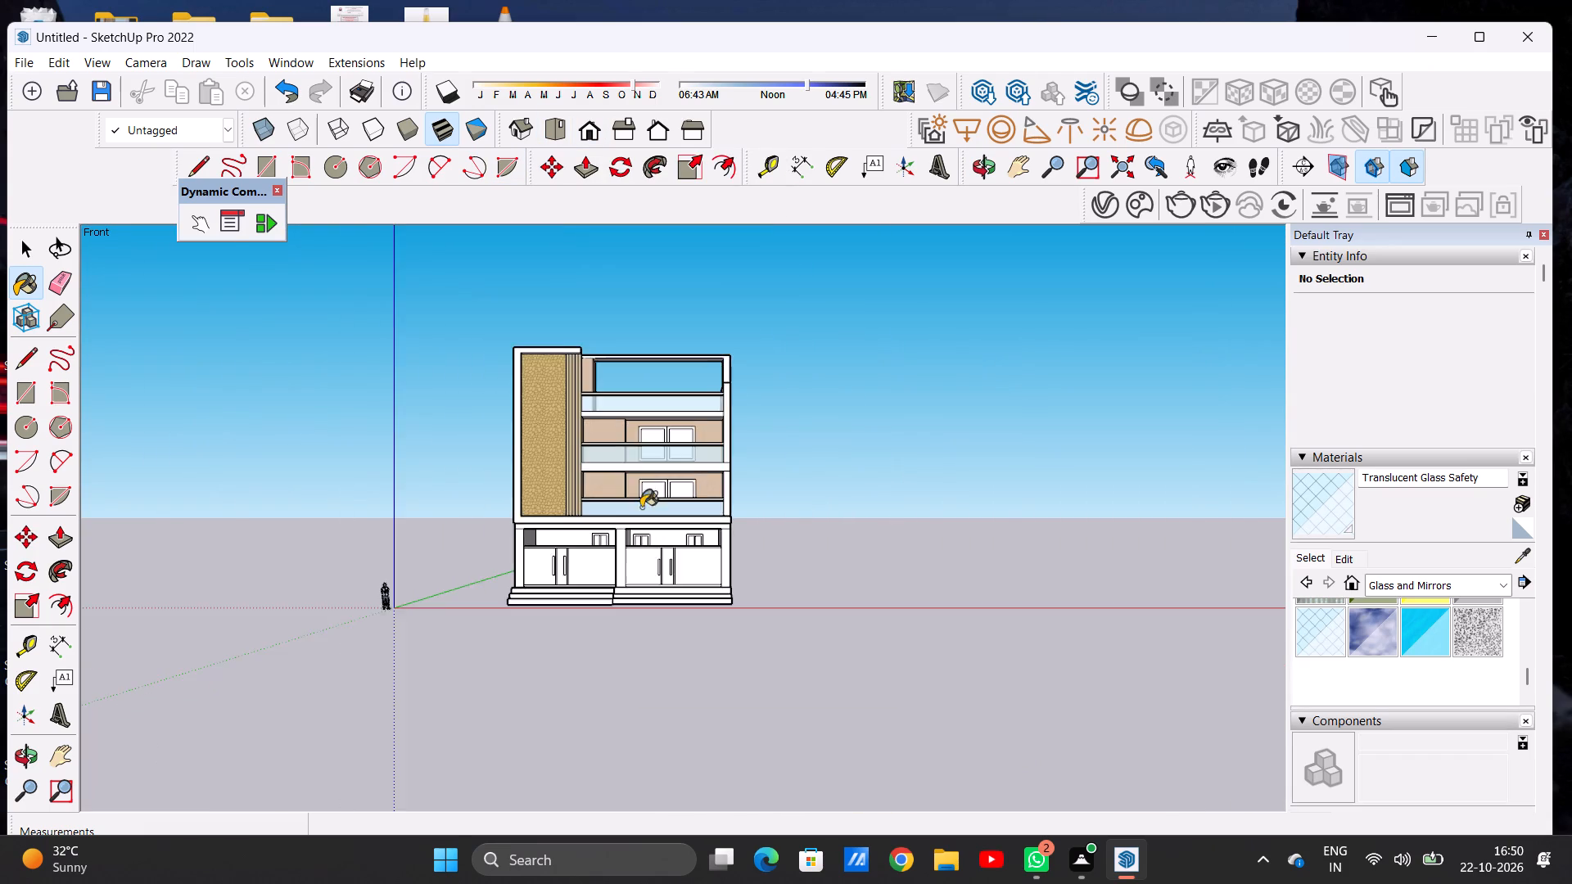
pyautogui.scroll(7, 648, 500)
pyautogui.scroll(7, 526, 503)
pyautogui.scroll(6, 632, 485)
pyautogui.scroll(-4, 648, 547)
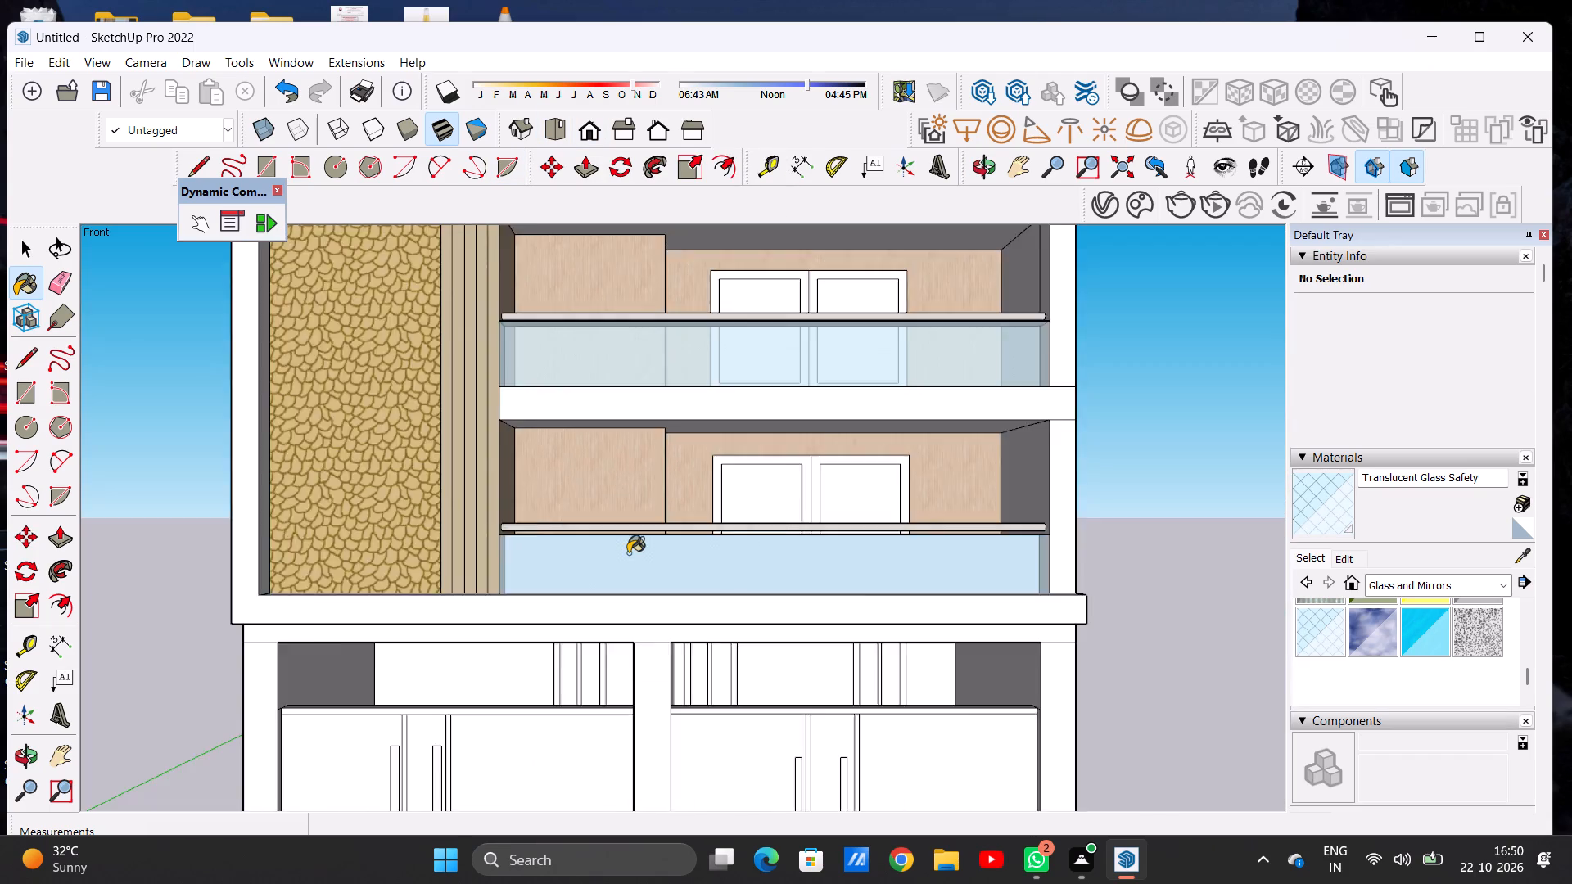
pyautogui.scroll(-5, 628, 553)
pyautogui.moveTo(904, 588); pyautogui.dragTo(368, 765, button='middle')
pyautogui.scroll(5, 537, 618)
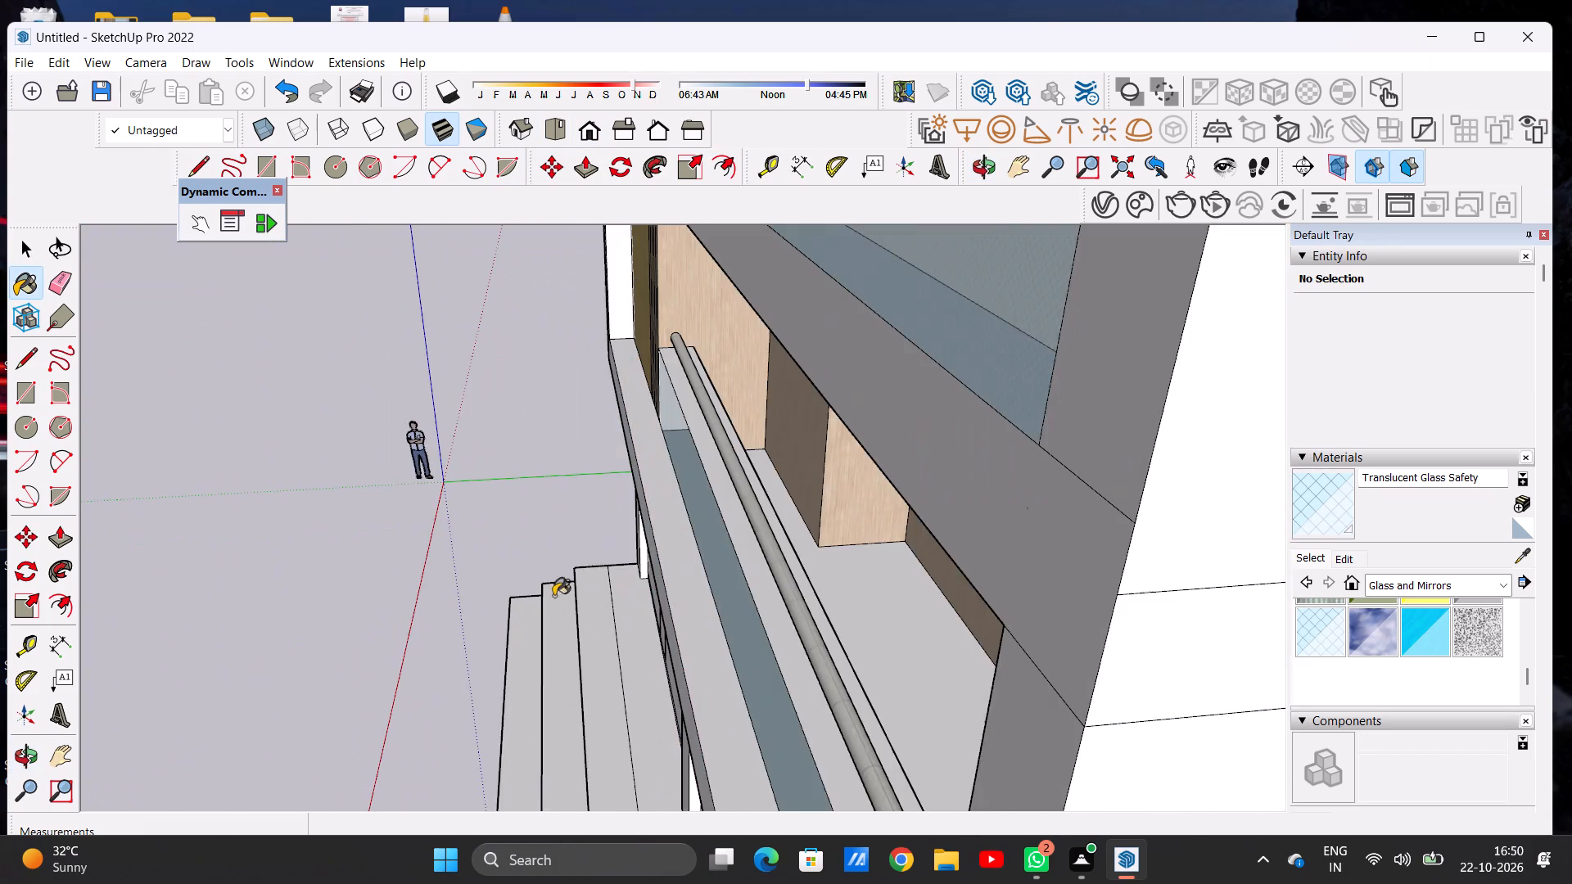
pyautogui.scroll(8, 873, 548)
pyautogui.scroll(4, 627, 580)
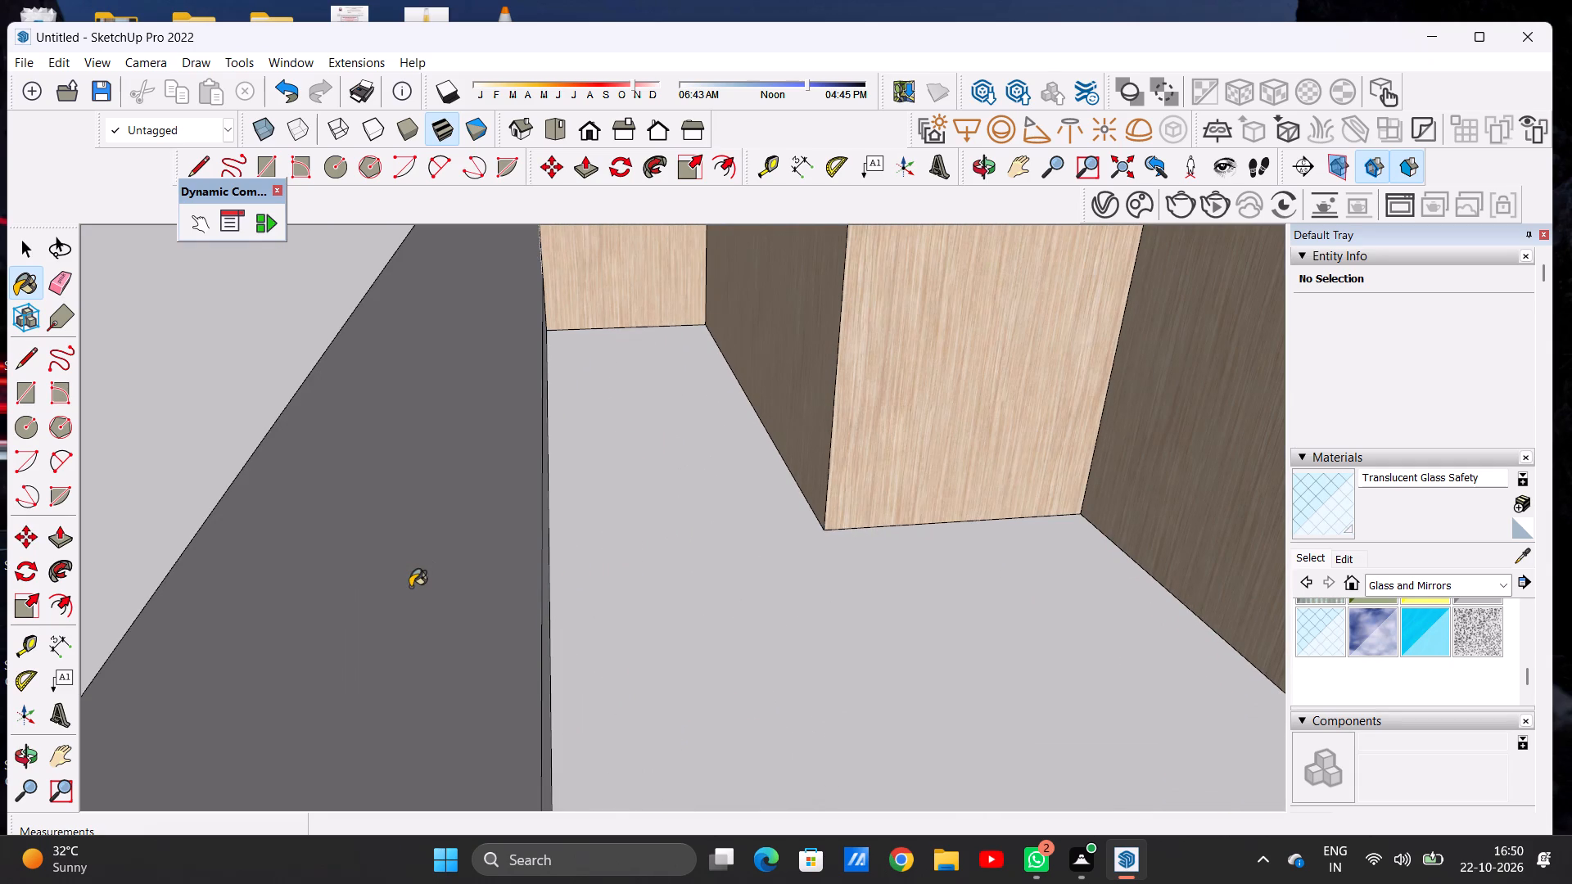
pyautogui.click(410, 587)
# Examine the whole front elevation with its glass parapets and the ground floor, leaving the Paint Bucket tool.
pyautogui.moveTo(169, 545); pyautogui.dragTo(707, 534, button='middle')
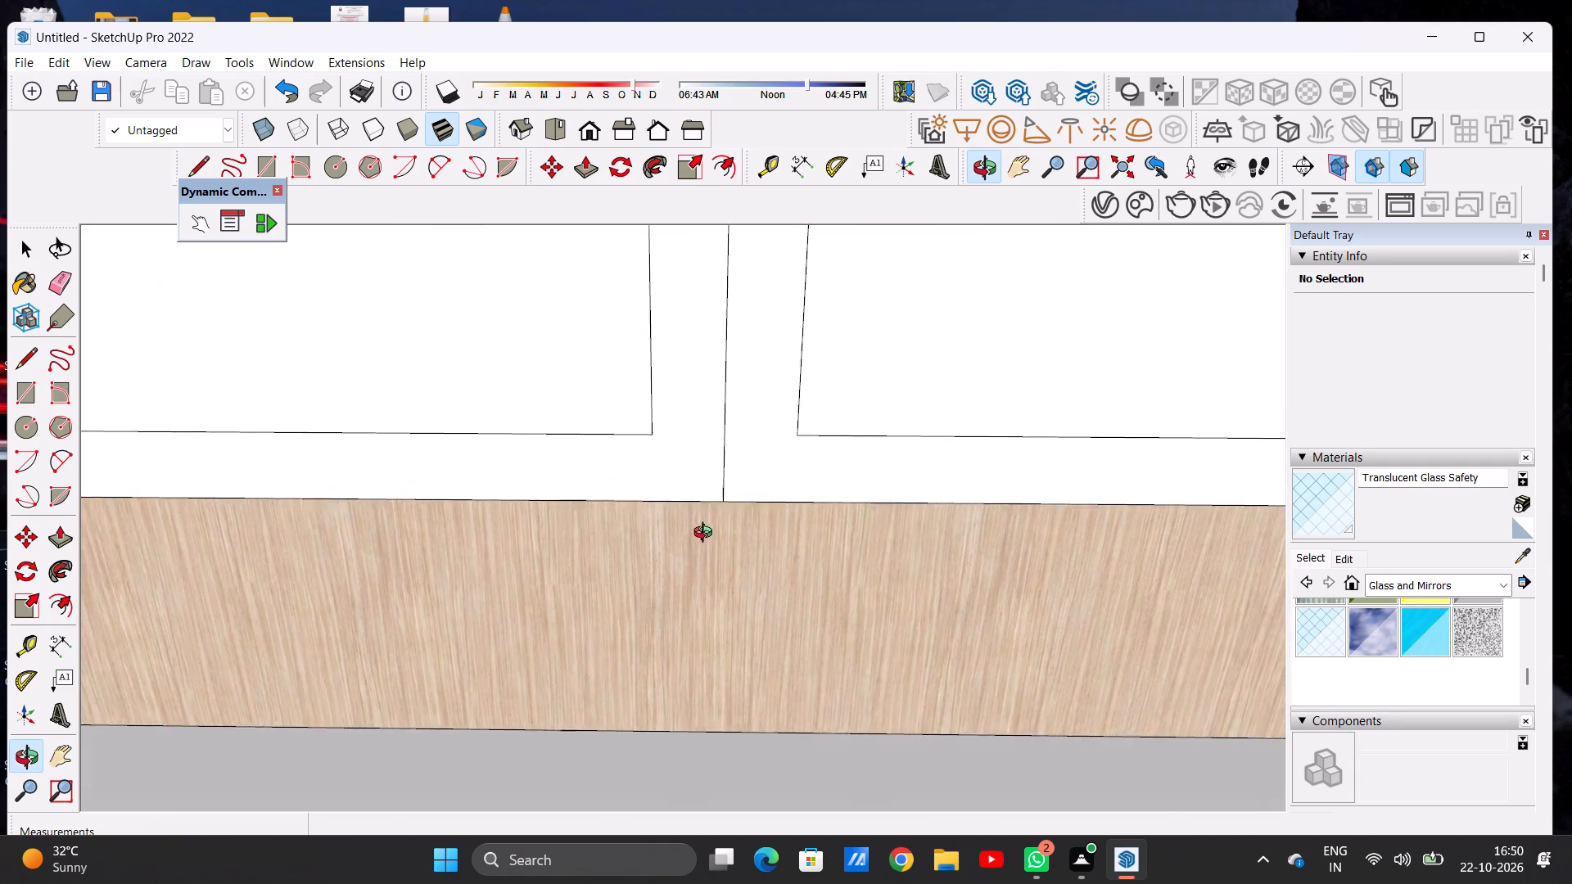
pyautogui.moveTo(707, 534); pyautogui.dragTo(715, 534, button='middle')
pyautogui.scroll(-20, 715, 534)
pyautogui.scroll(-19, 715, 534)
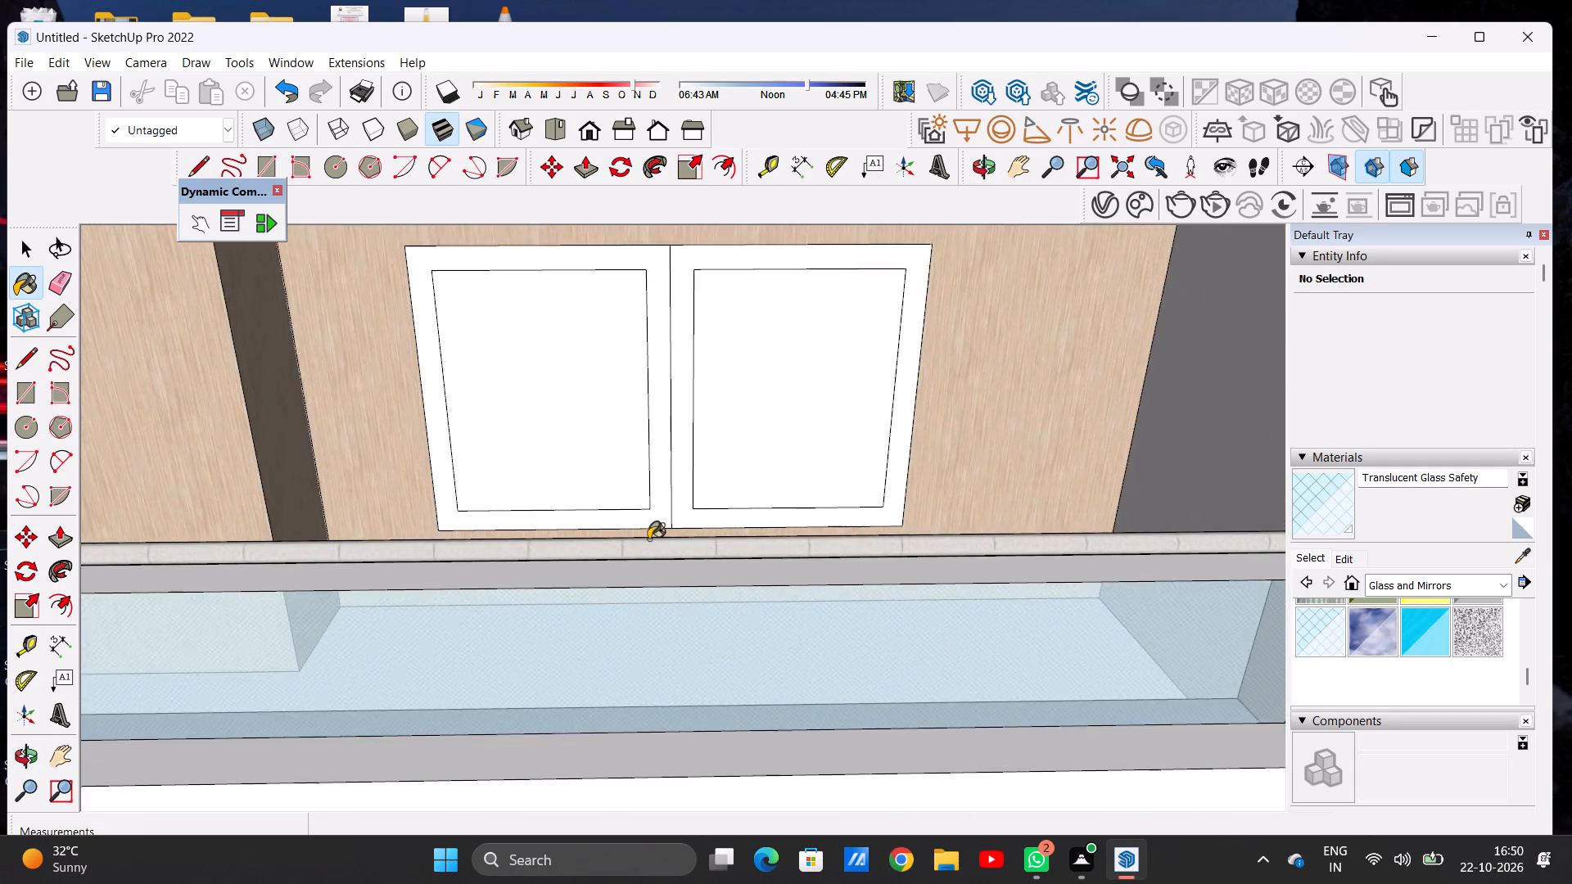
pyautogui.scroll(-20, 648, 539)
pyautogui.scroll(-4, 648, 539)
pyautogui.moveTo(725, 585); pyautogui.dragTo(709, 440, button='middle')
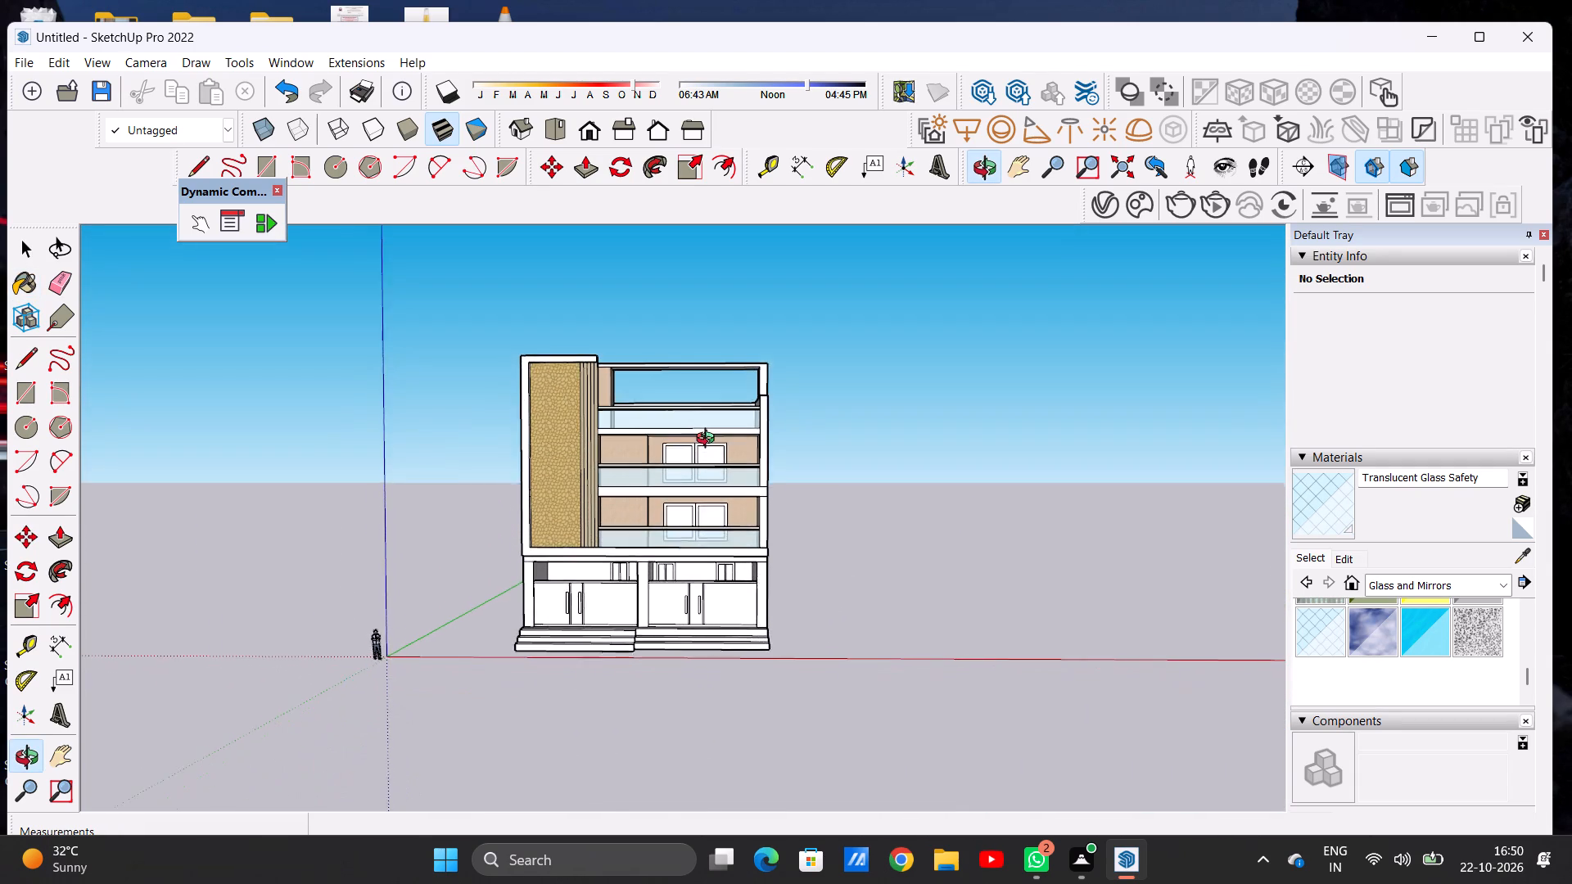
pyautogui.moveTo(709, 440); pyautogui.dragTo(698, 502, button='middle')
pyautogui.scroll(5, 589, 589)
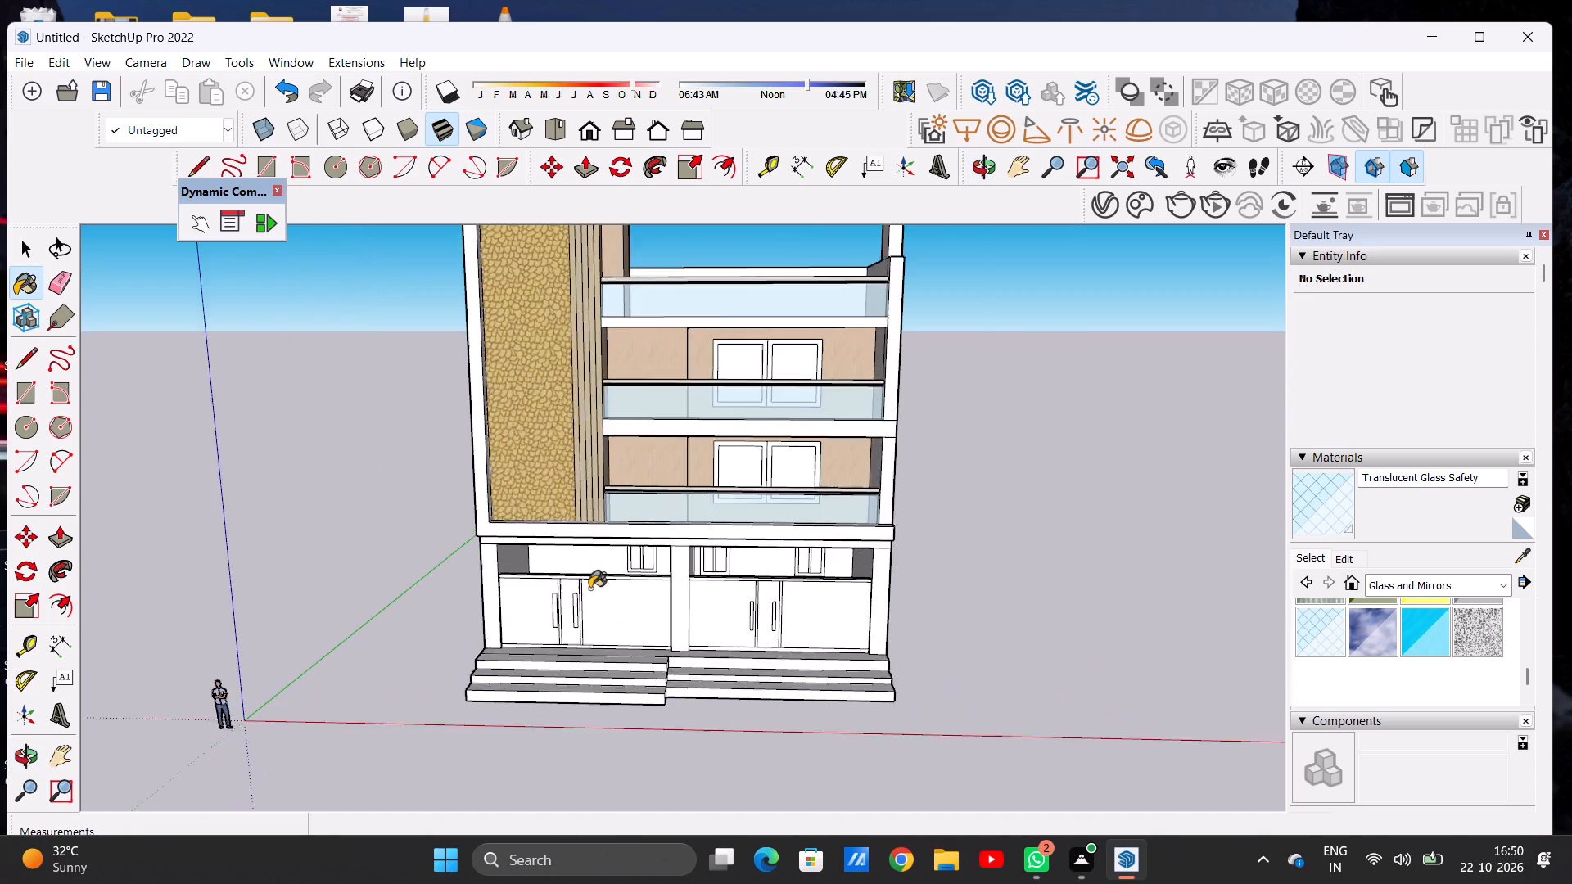
pyautogui.scroll(3, 589, 589)
pyautogui.scroll(-7, 589, 589)
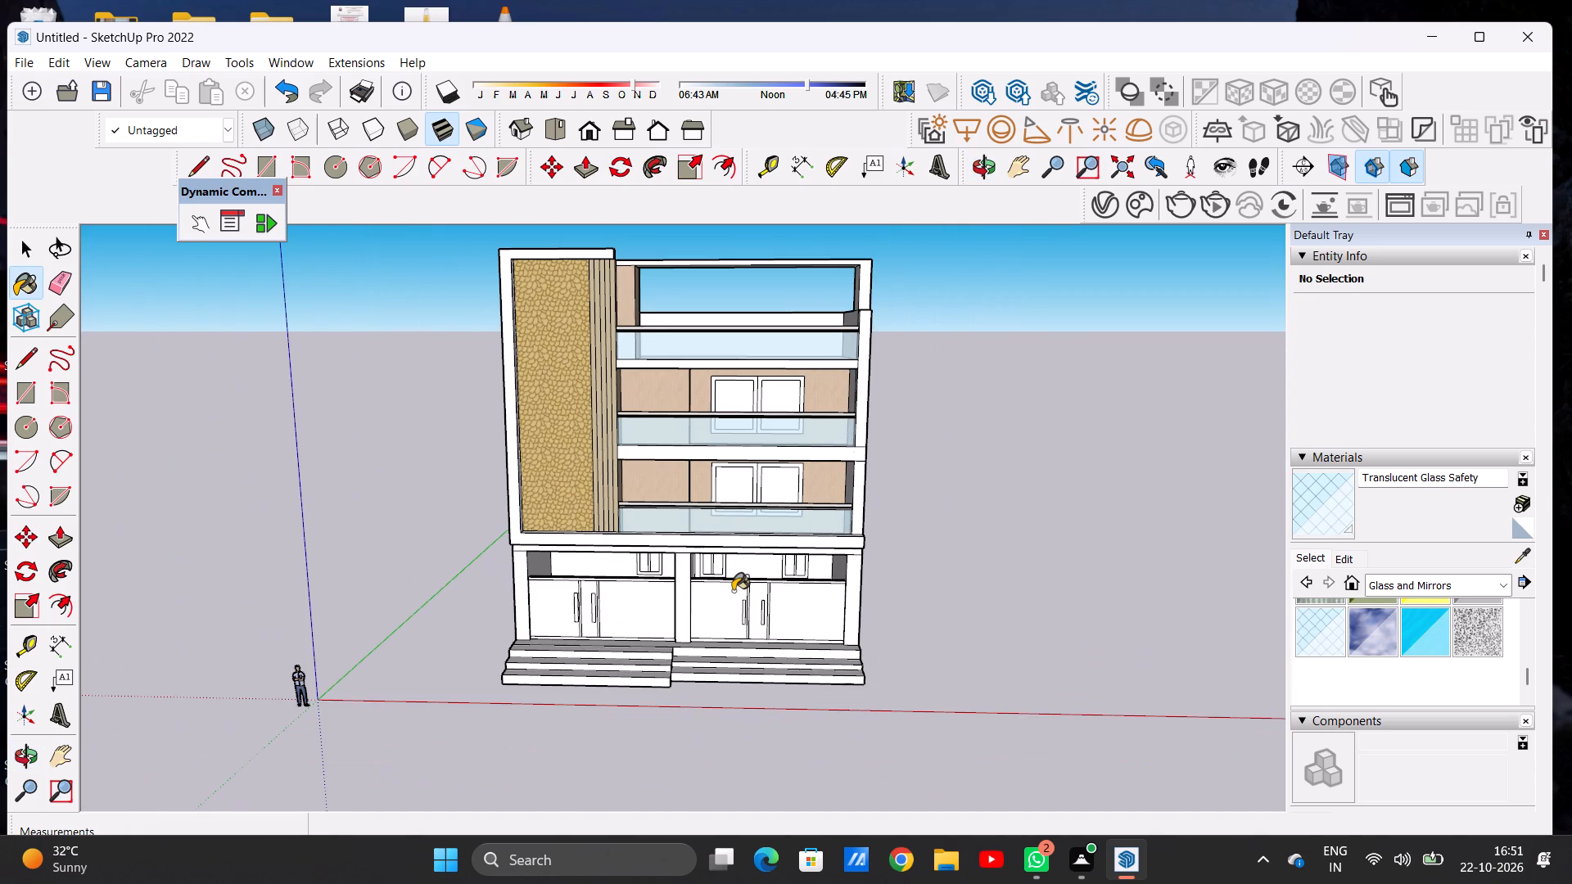
pyautogui.scroll(-4, 733, 591)
pyautogui.scroll(5, 733, 591)
pyautogui.scroll(-1, 733, 591)
pyautogui.press('space')
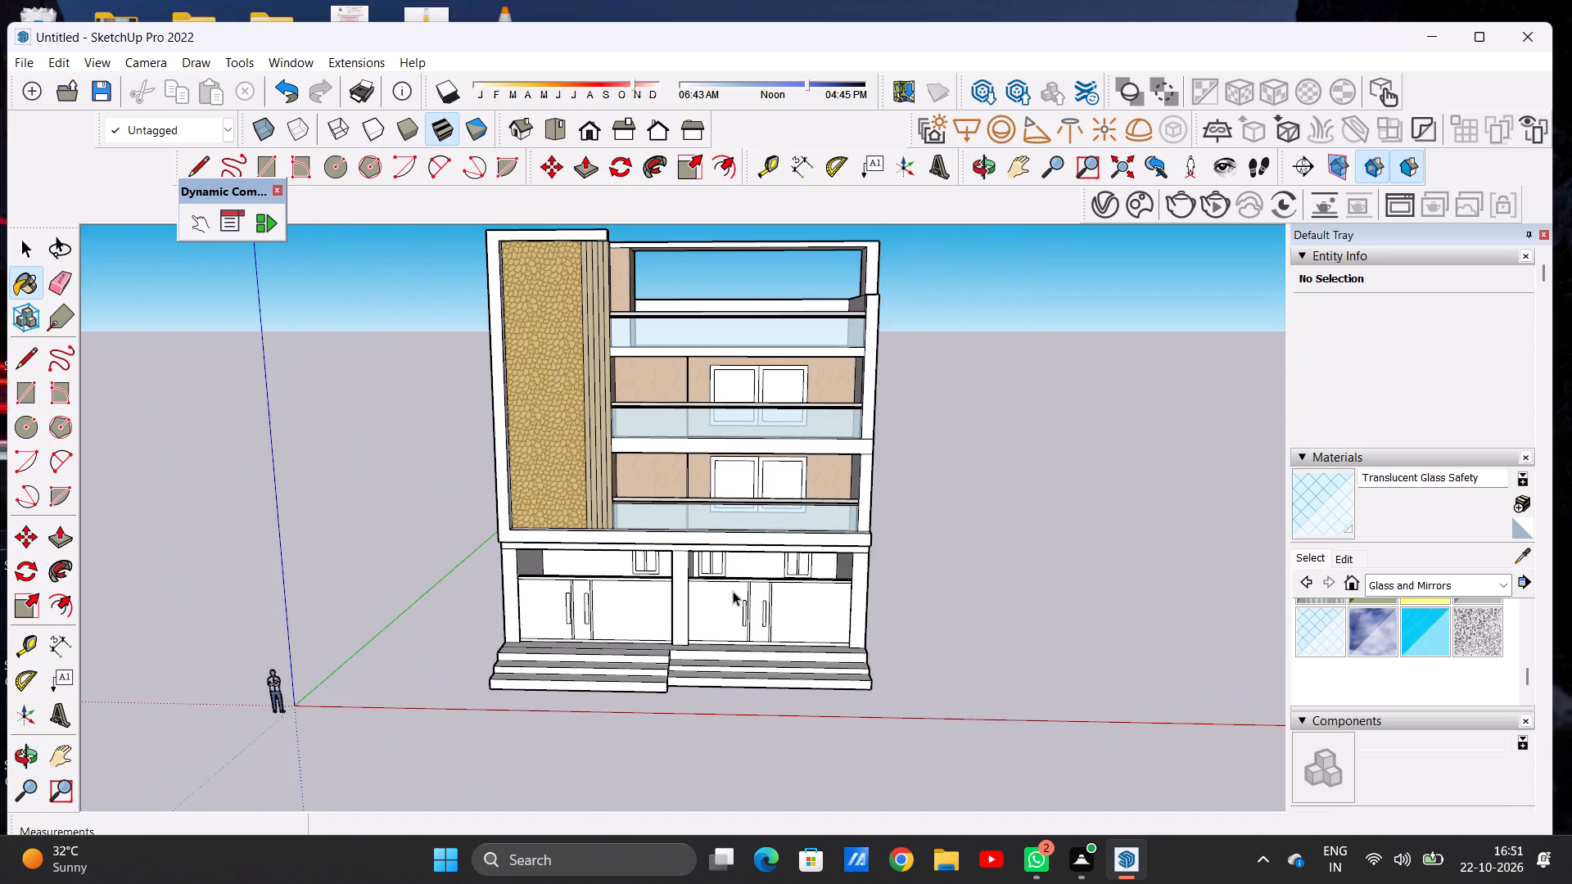
pyautogui.scroll(-6, 733, 591)
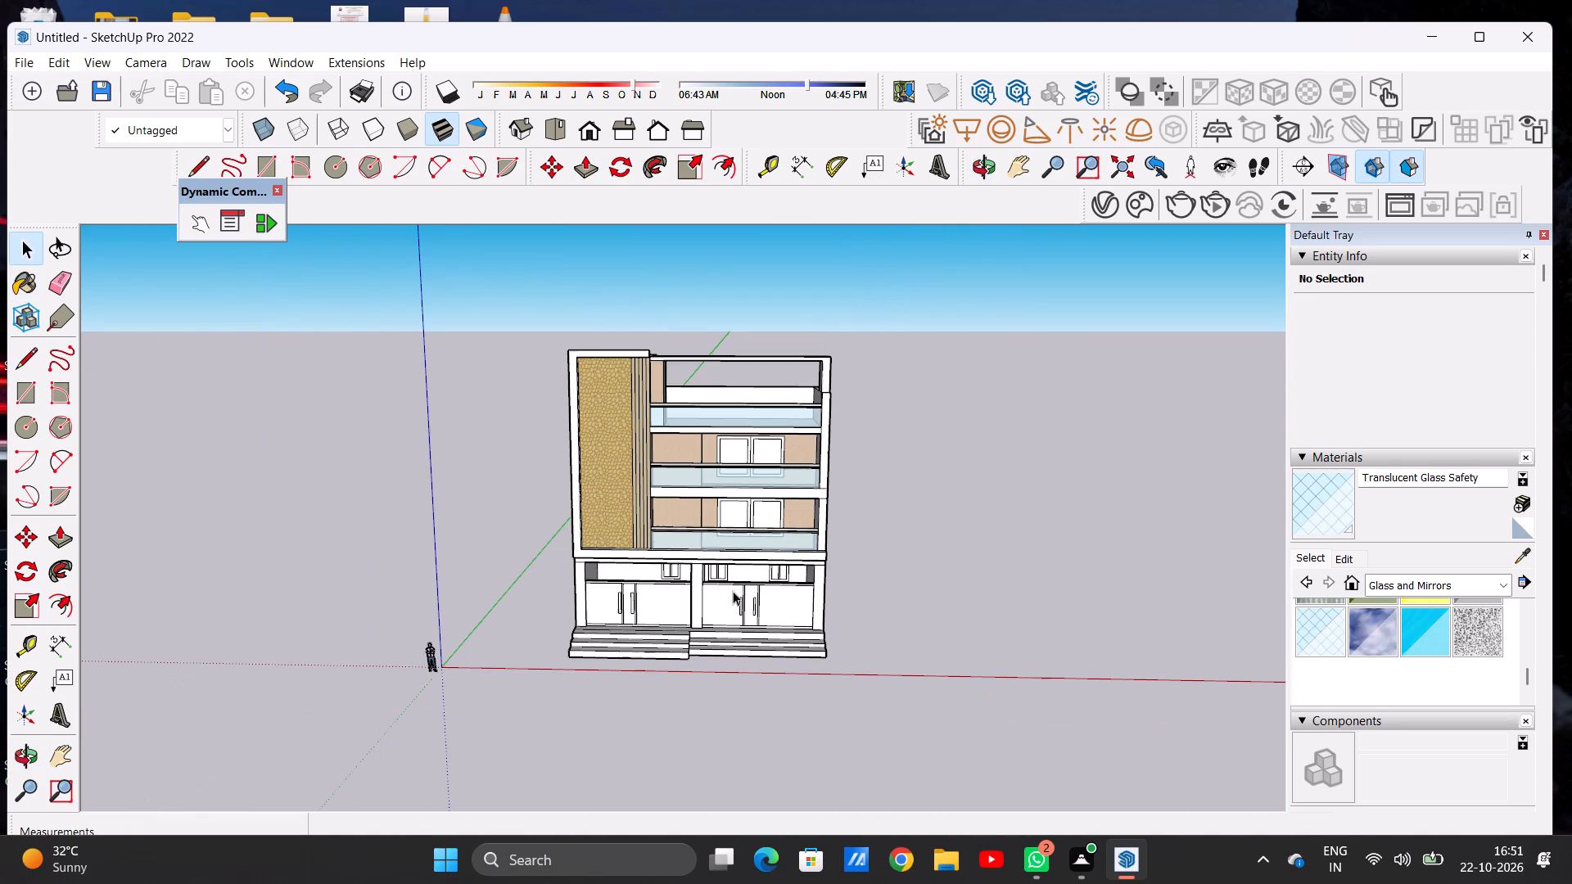
pyautogui.scroll(2, 621, 607)
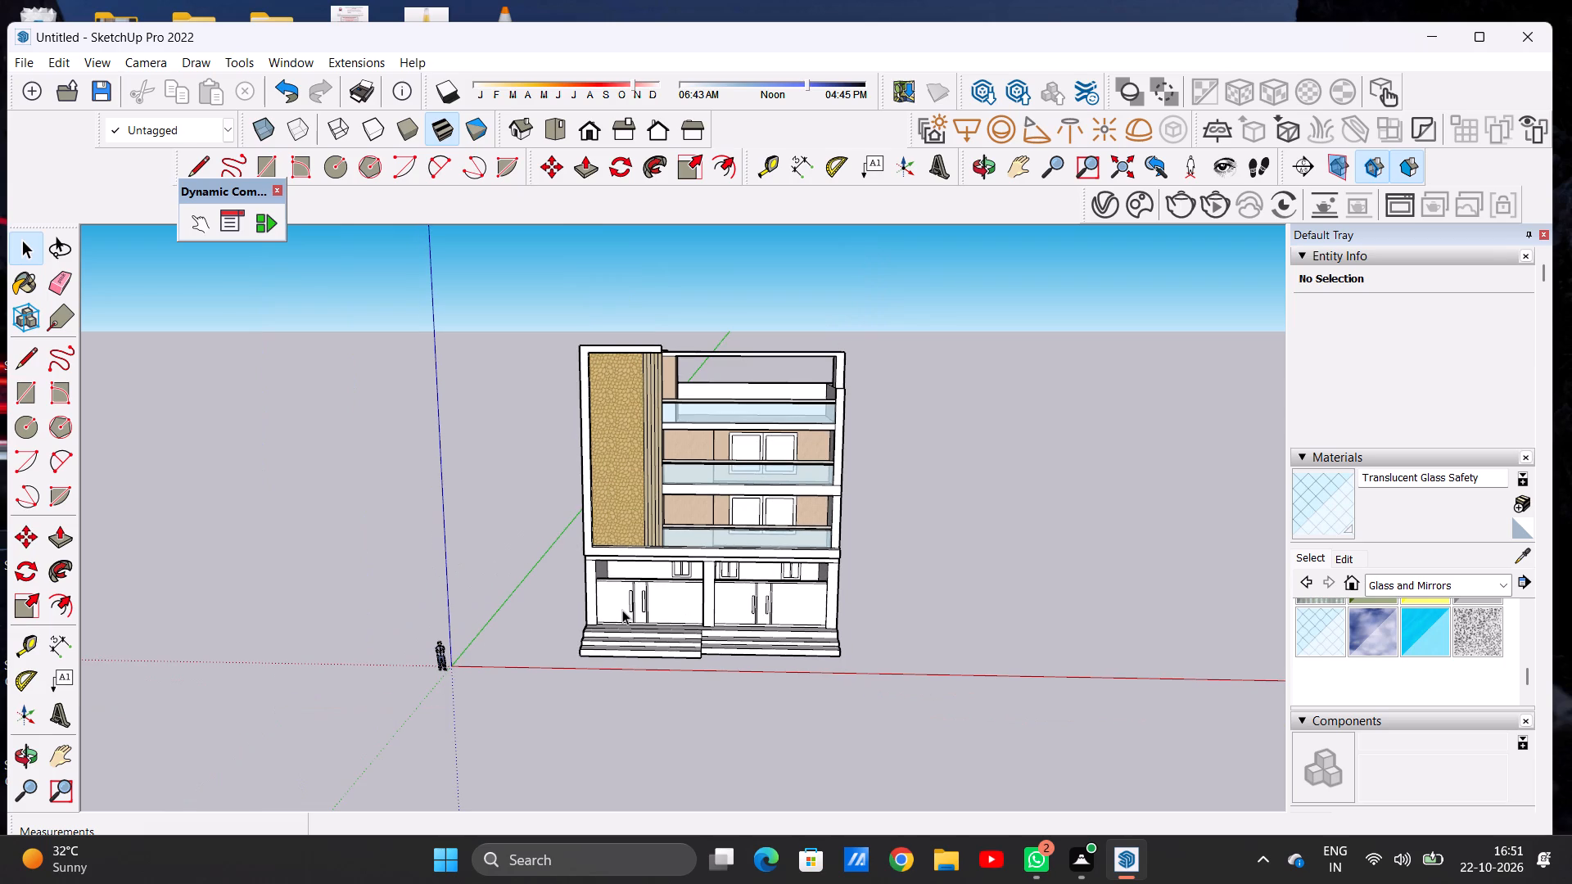
pyautogui.scroll(7, 622, 610)
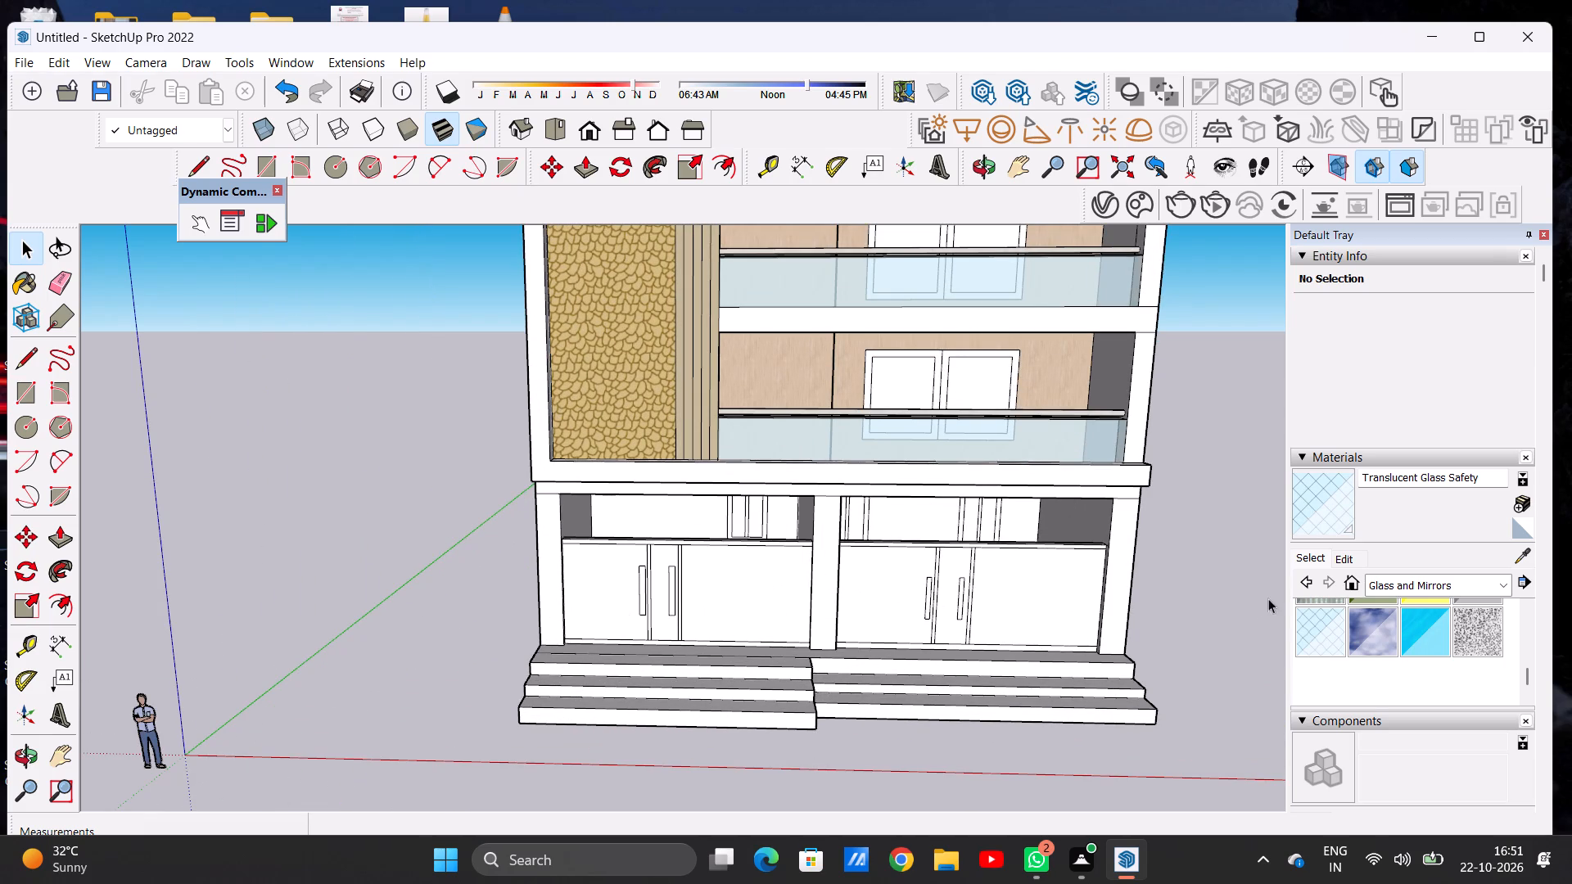
# Apply Wood Cherry Original from the Wood collection to the frame around the stone cladding and the band above the ground floor.
pyautogui.click(1317, 556)
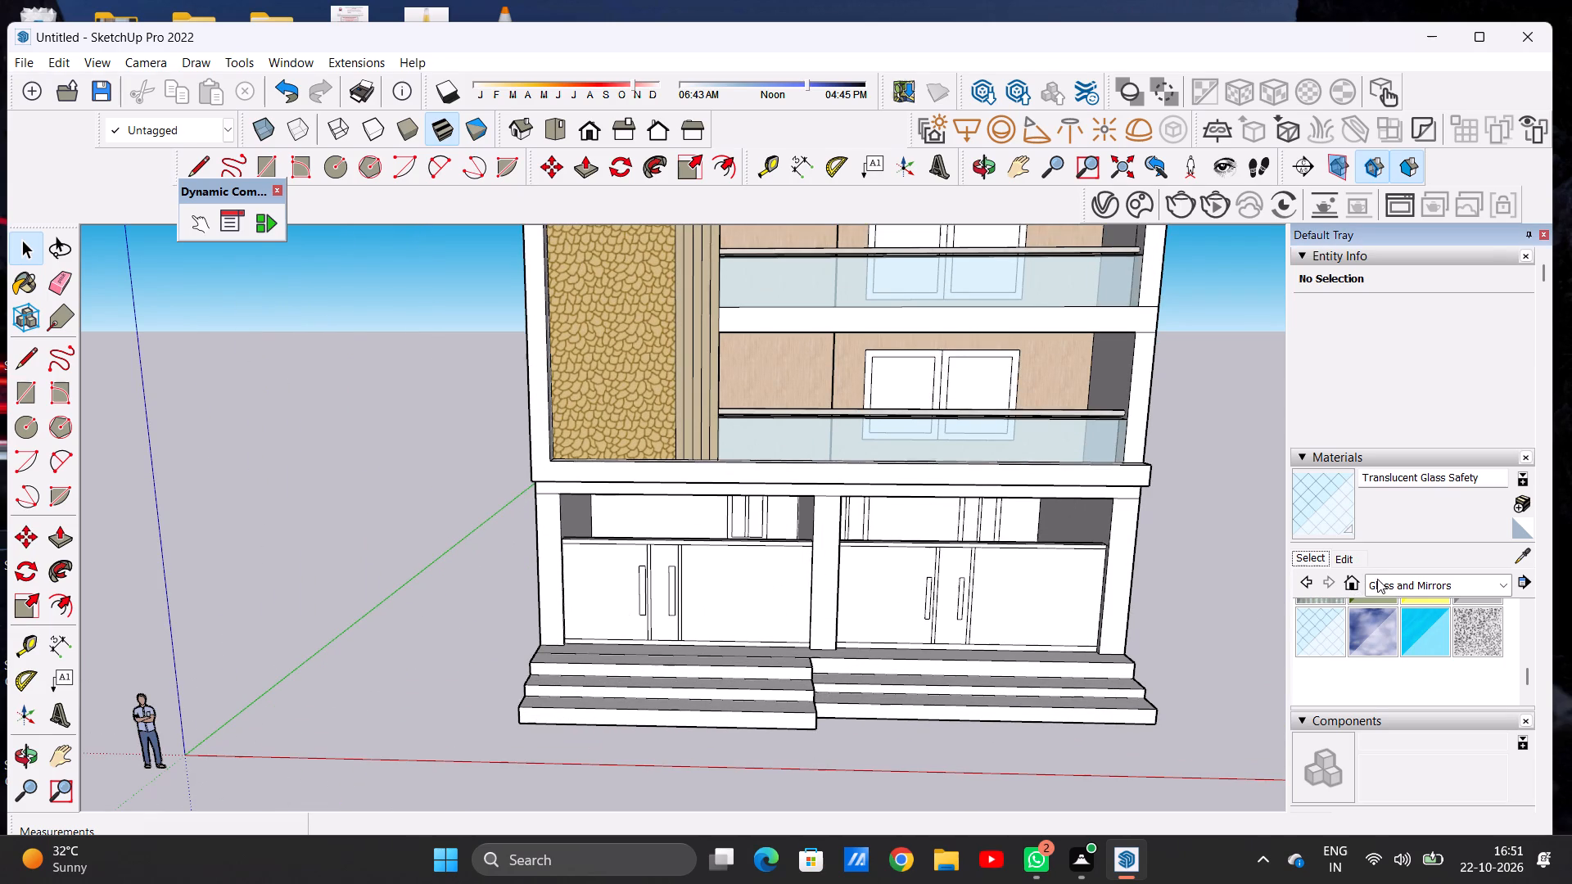
pyautogui.click(1381, 583)
pyautogui.click(1397, 843)
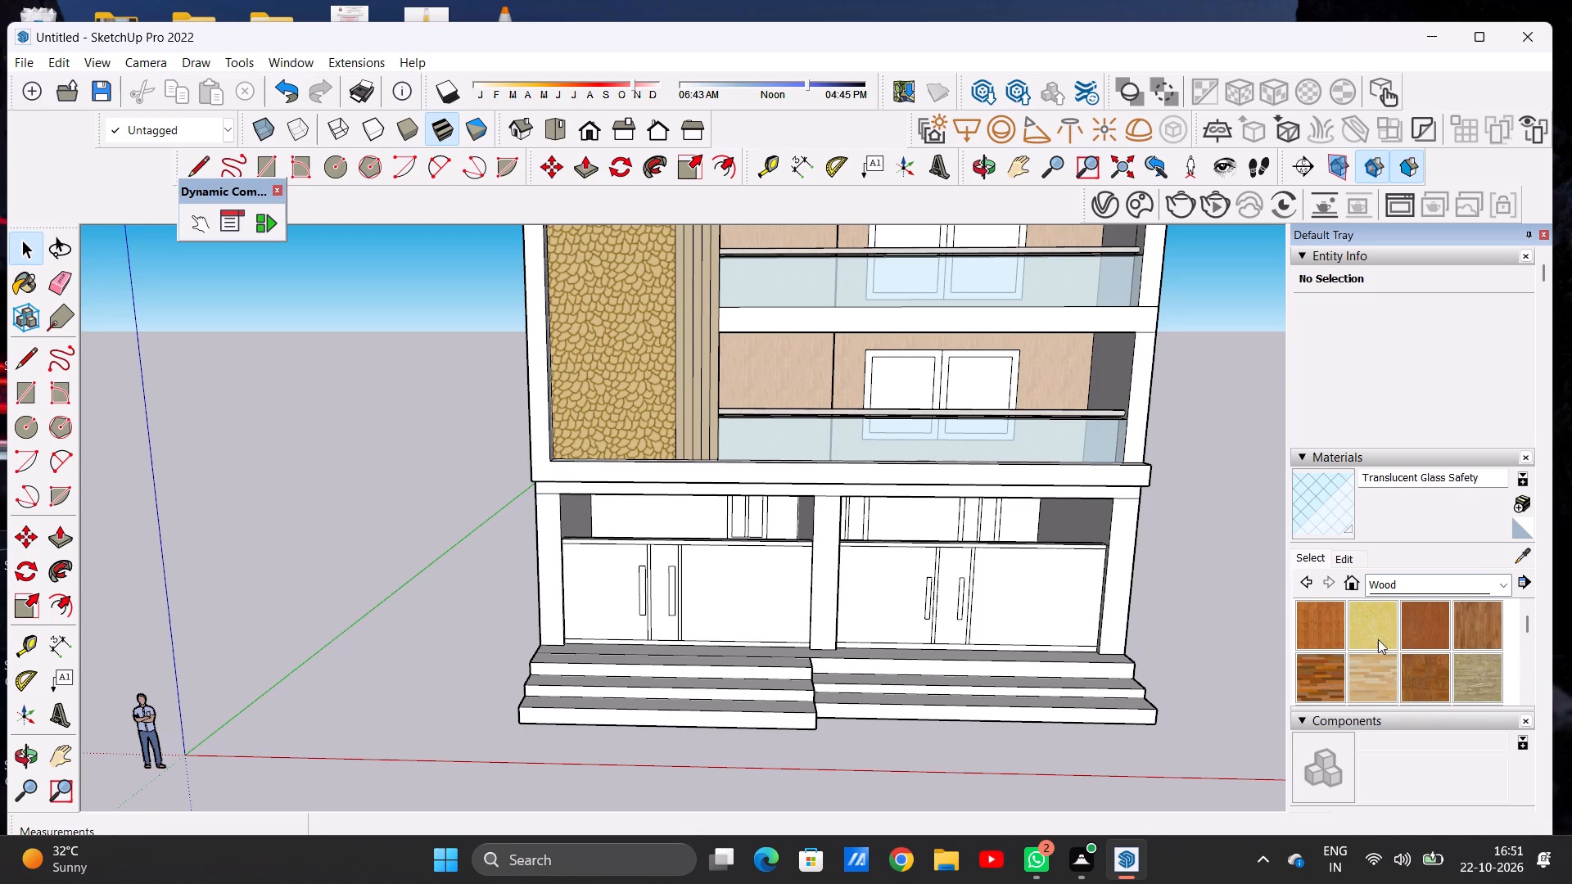
pyautogui.click(1413, 626)
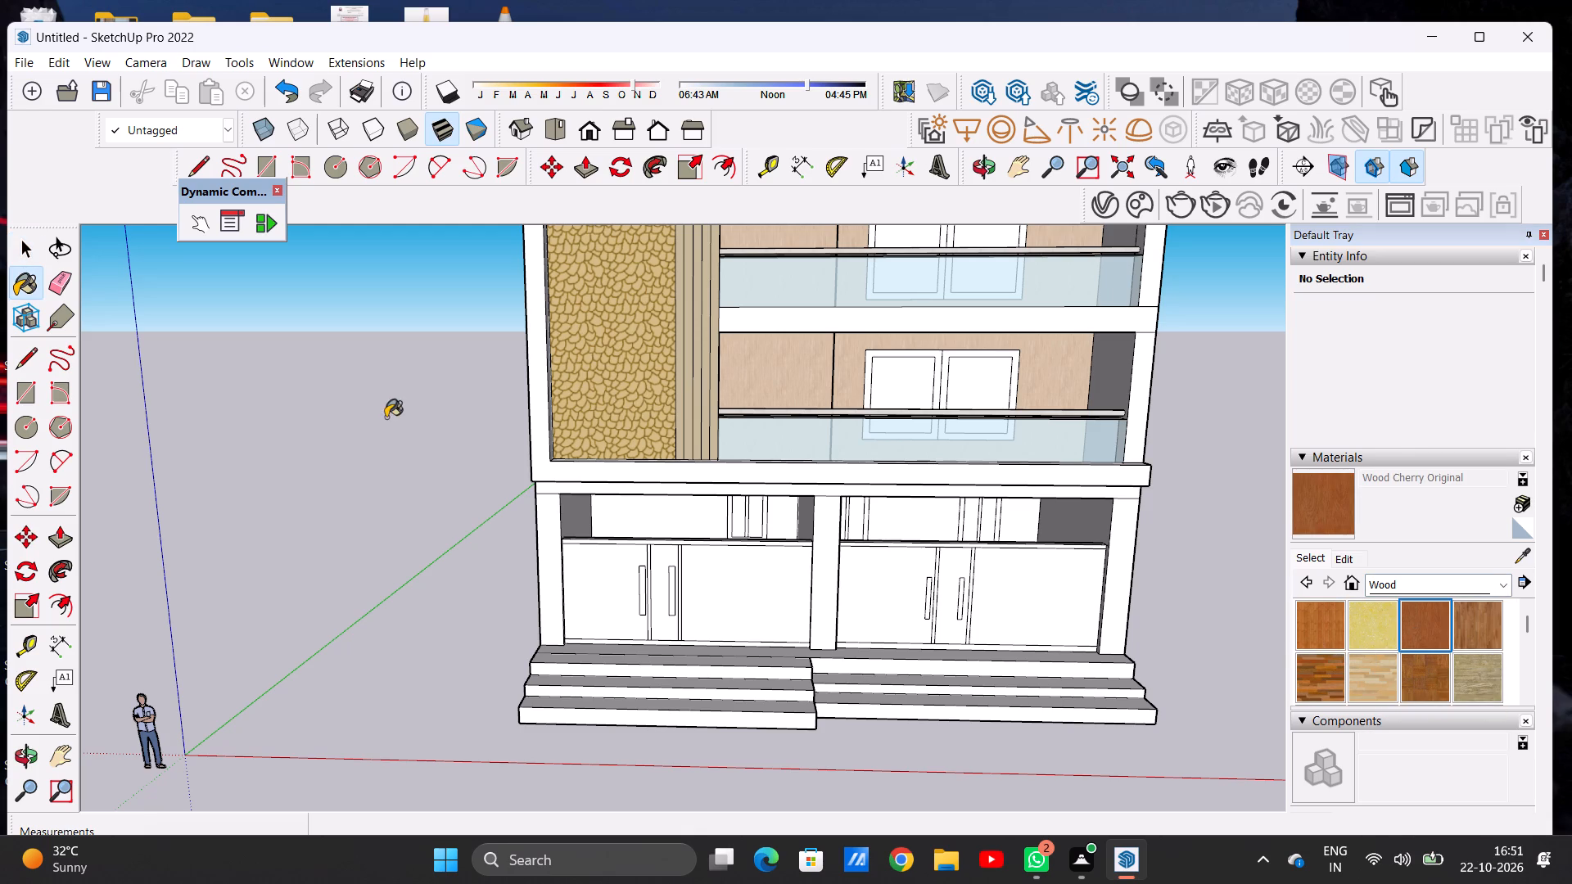
pyautogui.scroll(7, 553, 407)
pyautogui.click(530, 437)
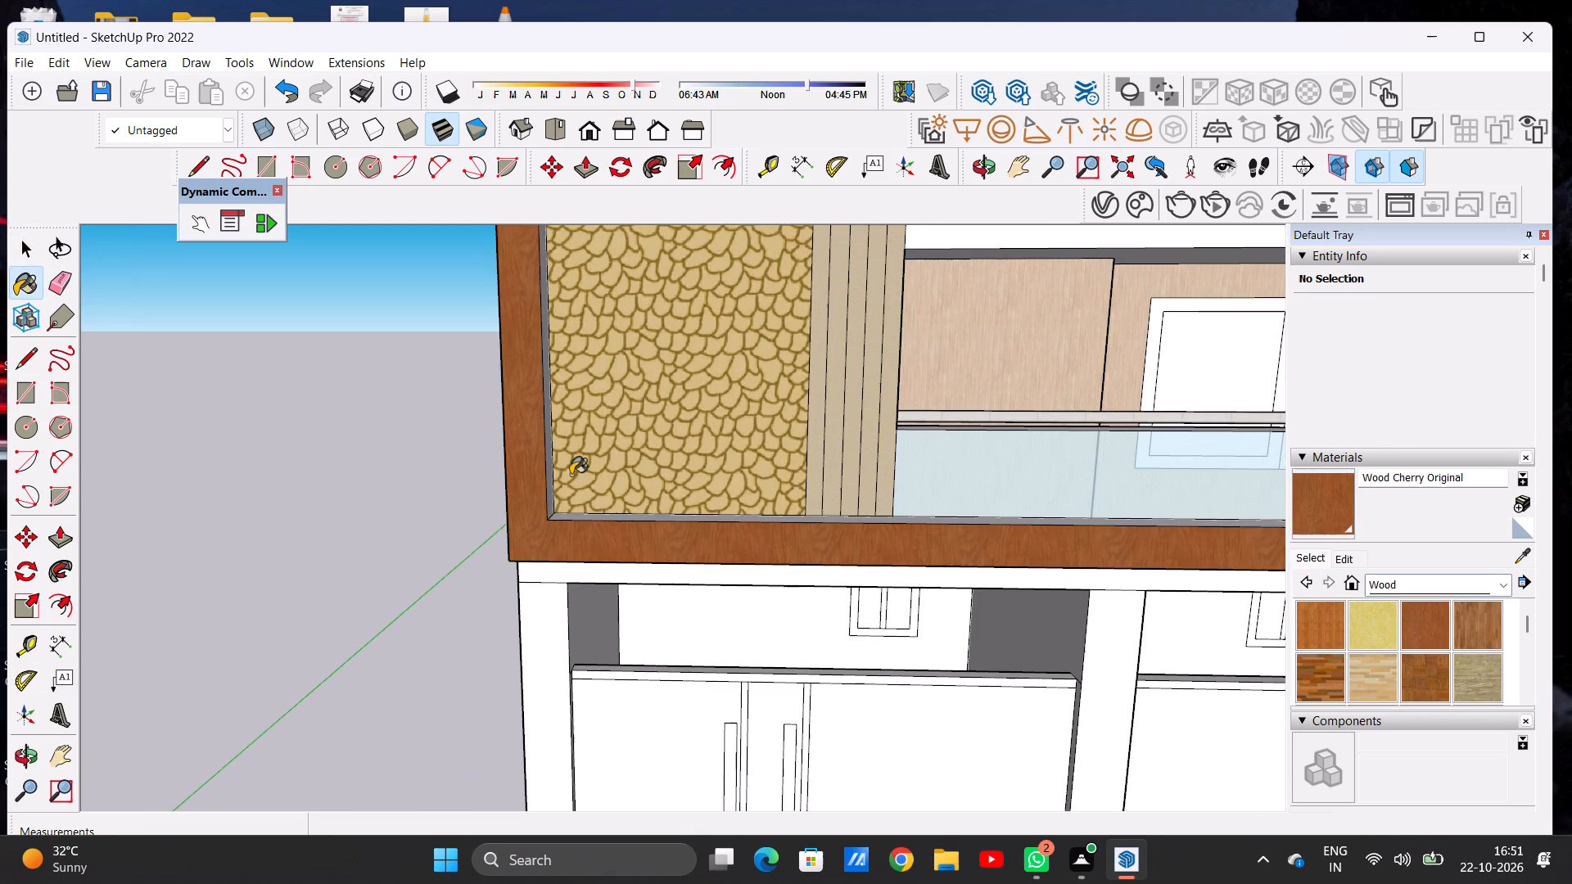
pyautogui.scroll(-18, 571, 475)
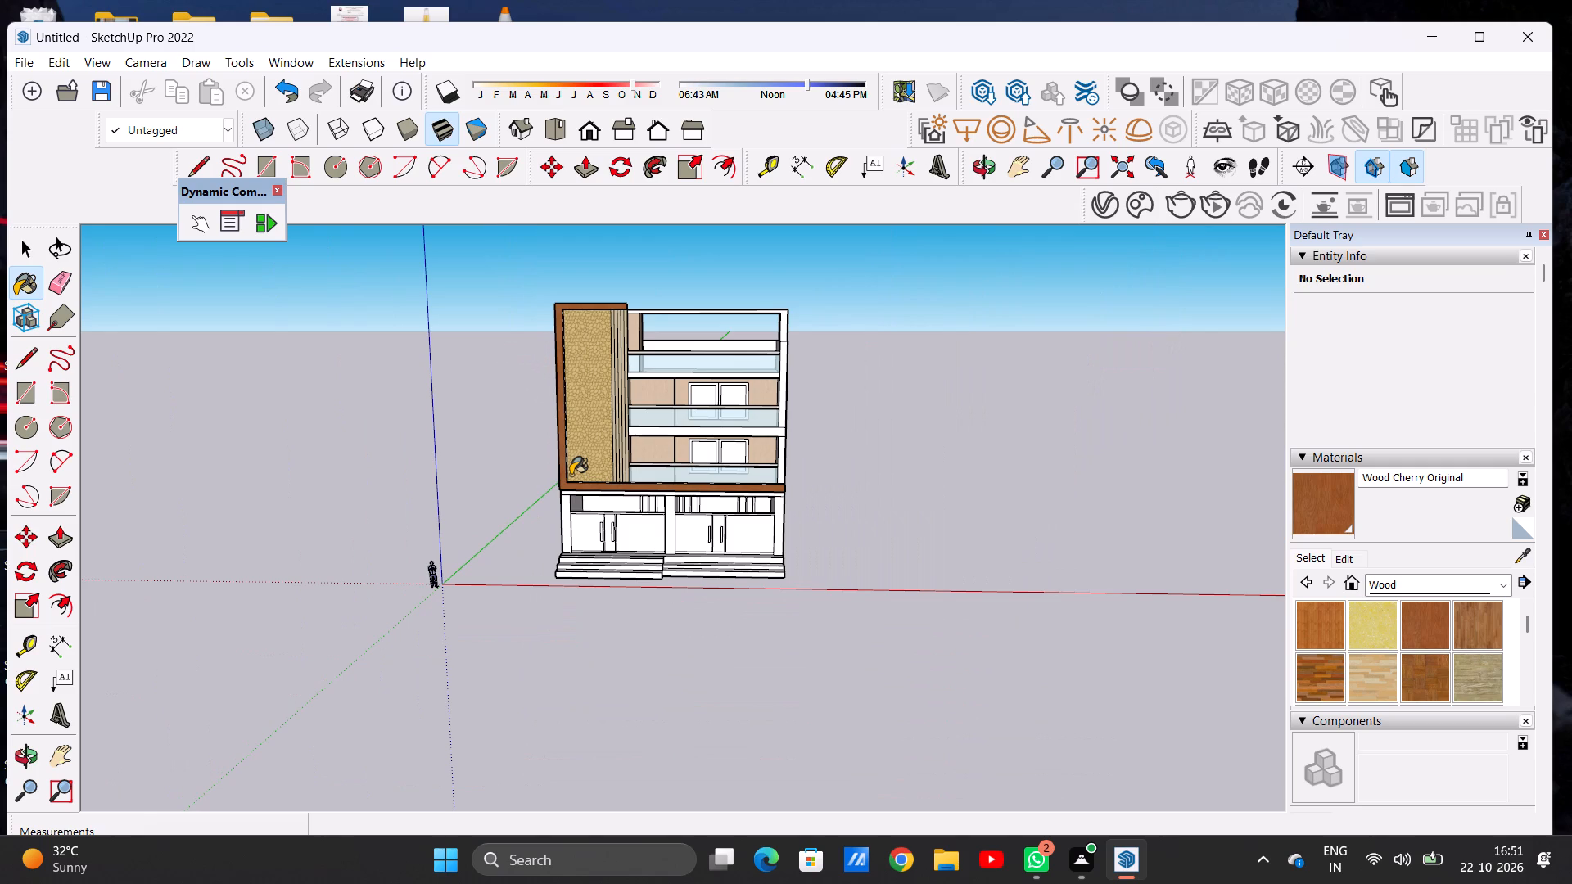
pyautogui.scroll(6, 576, 468)
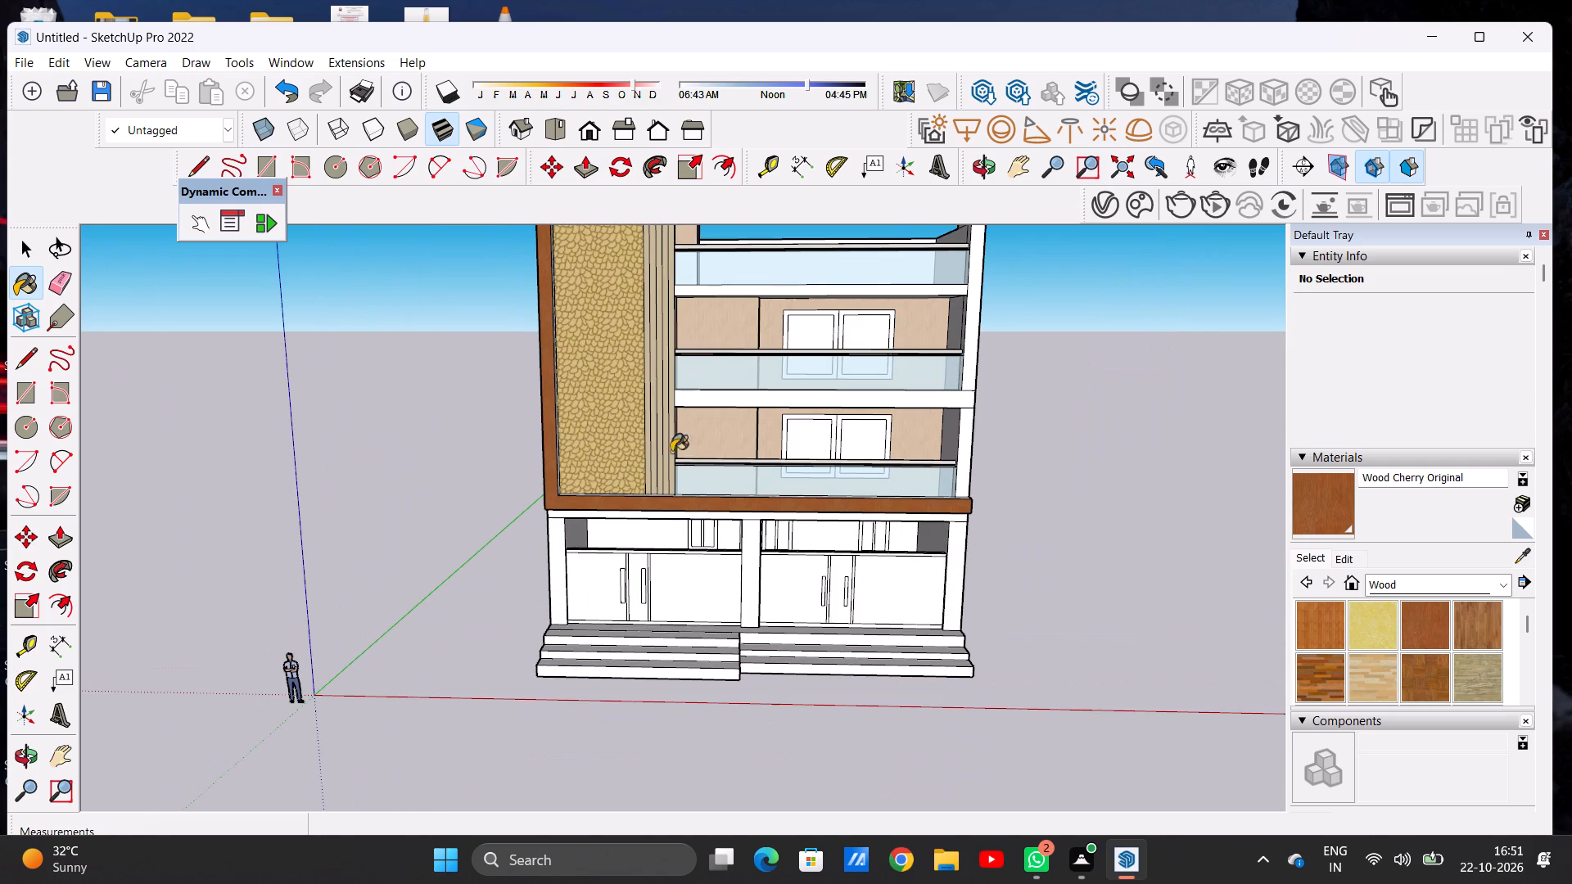
# Apply Wood Cherry Original to the front edge of the balcony slab between the two lowest balconies.
pyautogui.scroll(7, 707, 408)
pyautogui.click(698, 383)
pyautogui.scroll(-7, 717, 482)
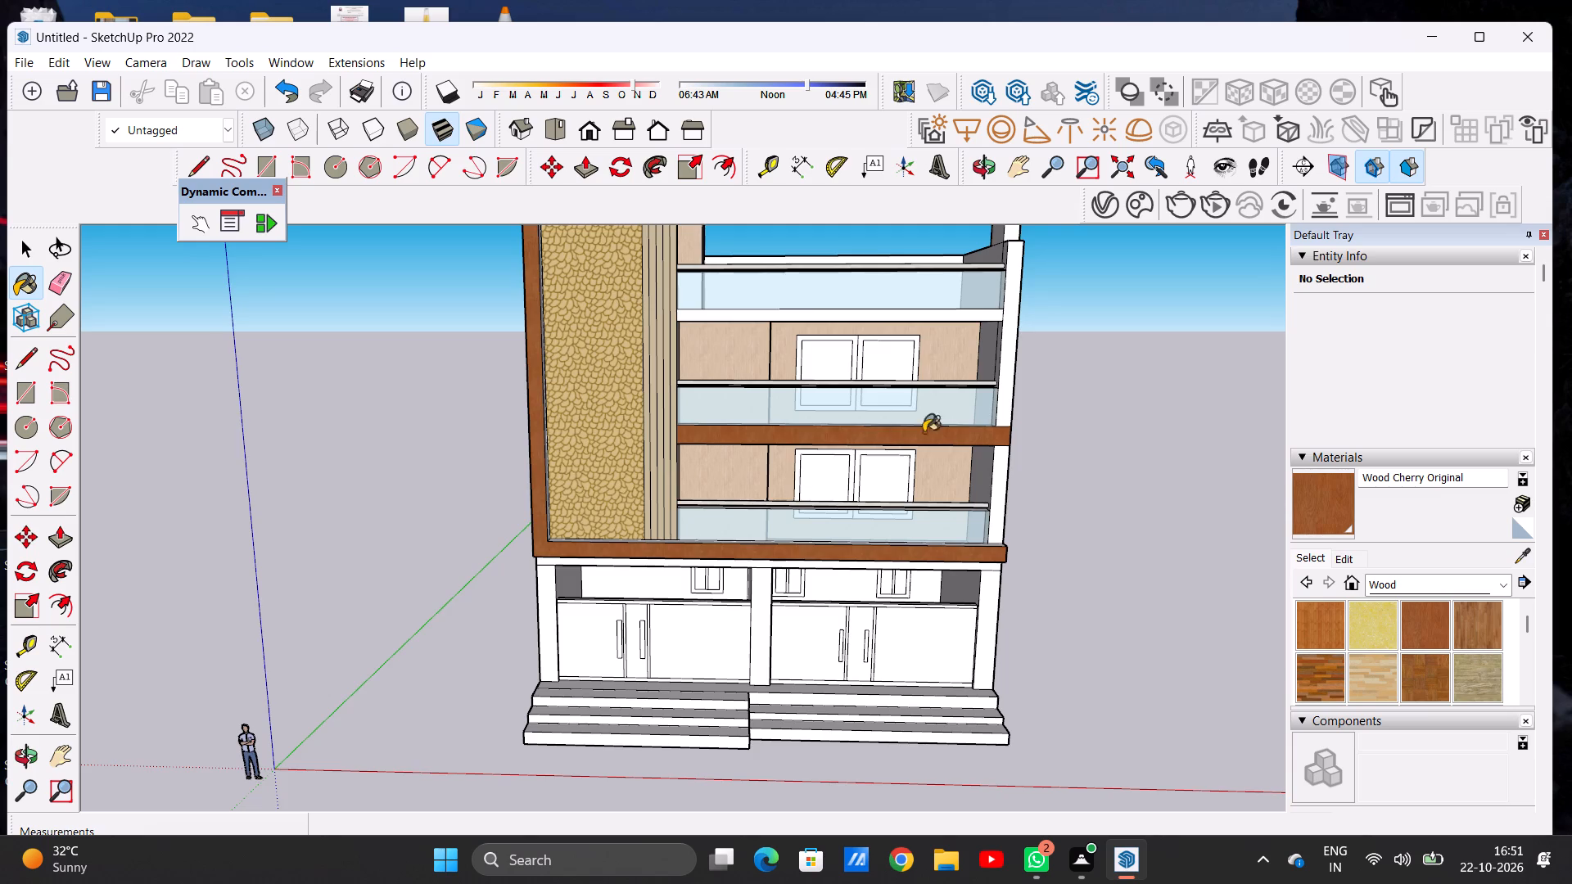
# Apply Wood Cherry Original to the top face of the band above the ground floor.
pyautogui.scroll(7, 1010, 432)
pyautogui.moveTo(931, 442); pyautogui.dragTo(780, 611, button='middle')
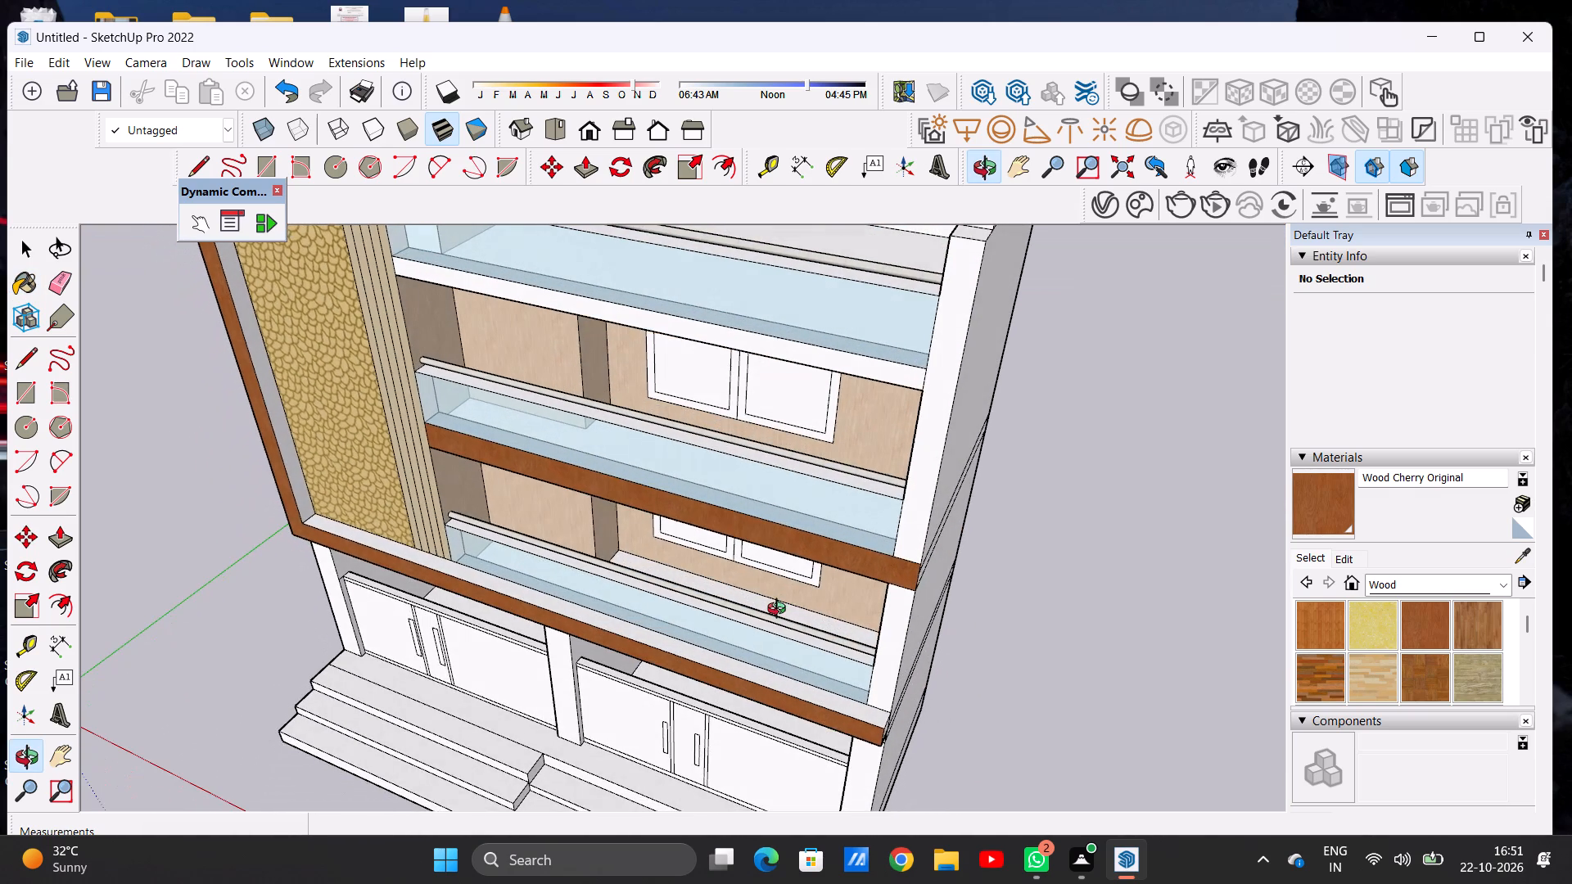
pyautogui.moveTo(780, 611); pyautogui.dragTo(823, 543, button='middle')
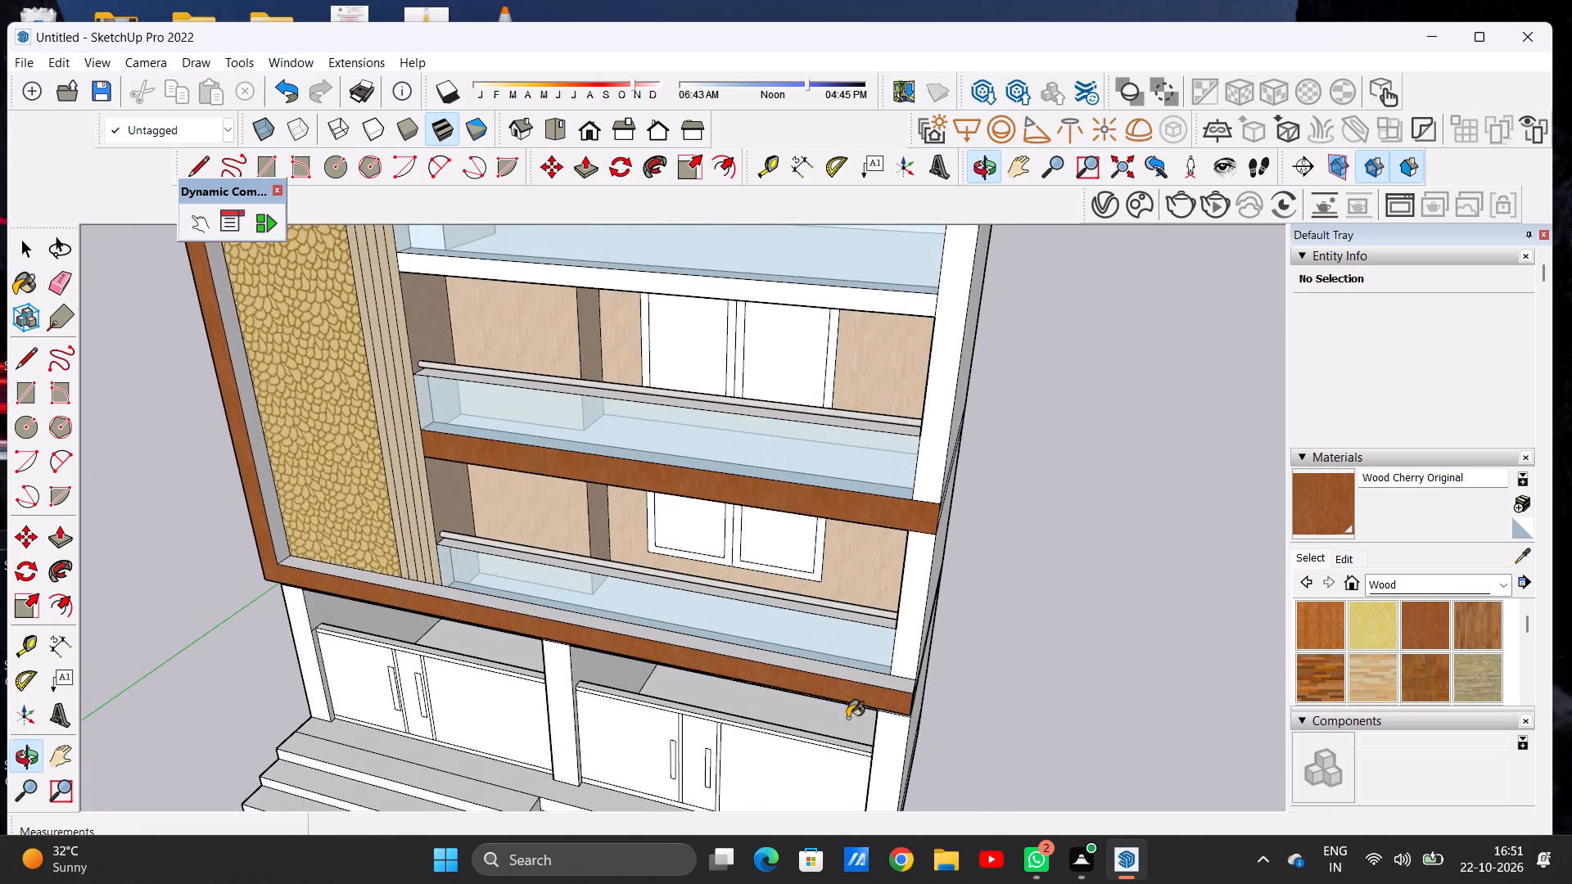
pyautogui.scroll(7, 847, 718)
pyautogui.click(1002, 598)
pyautogui.scroll(-8, 910, 571)
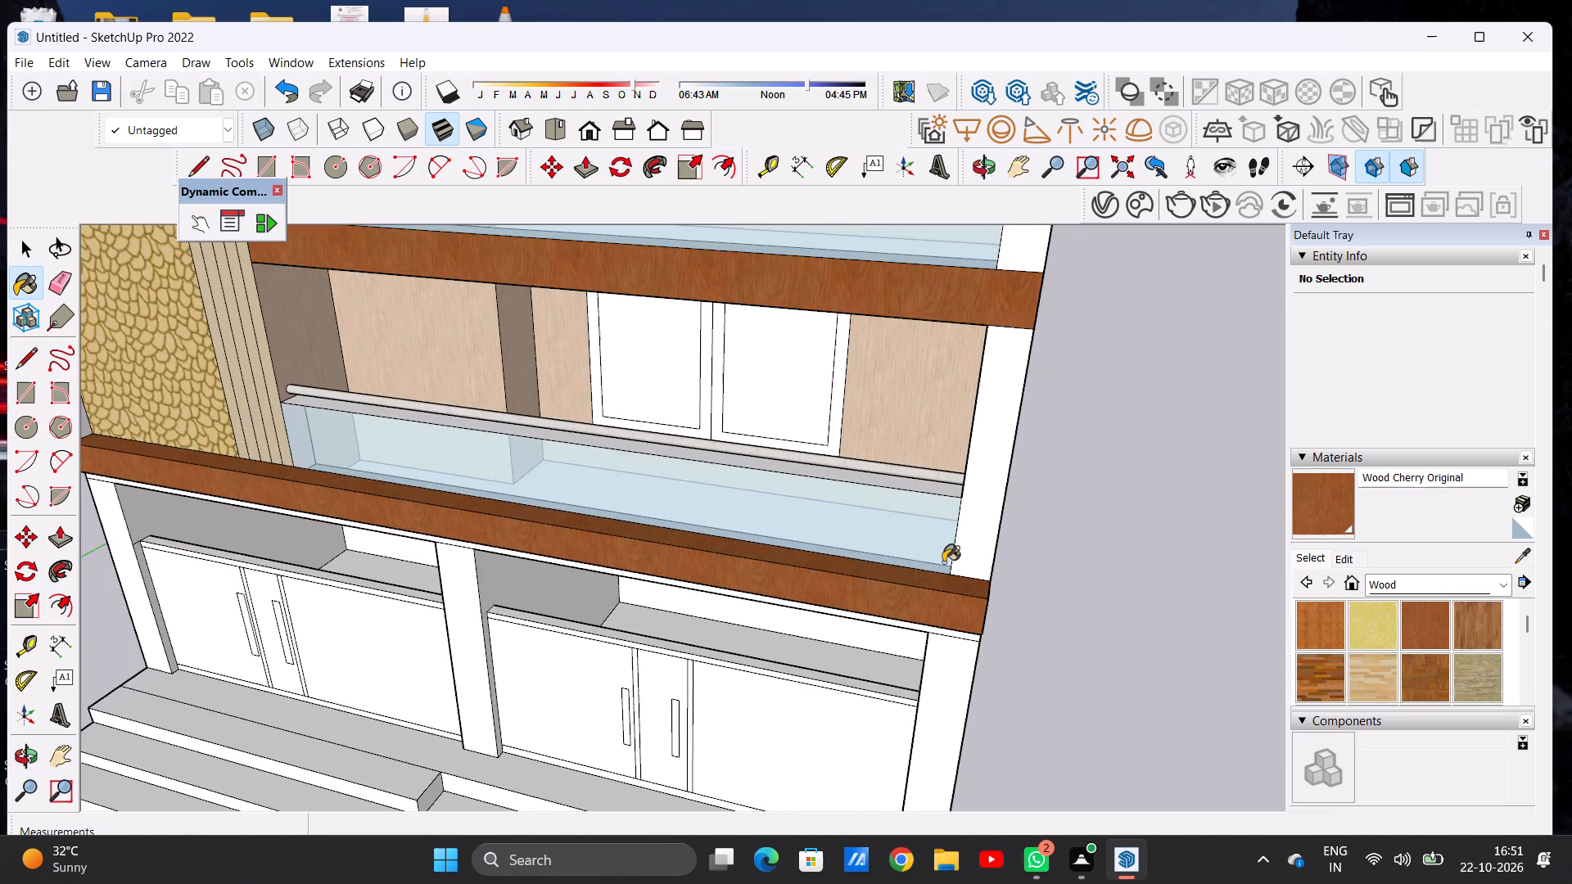
pyautogui.scroll(-15, 945, 562)
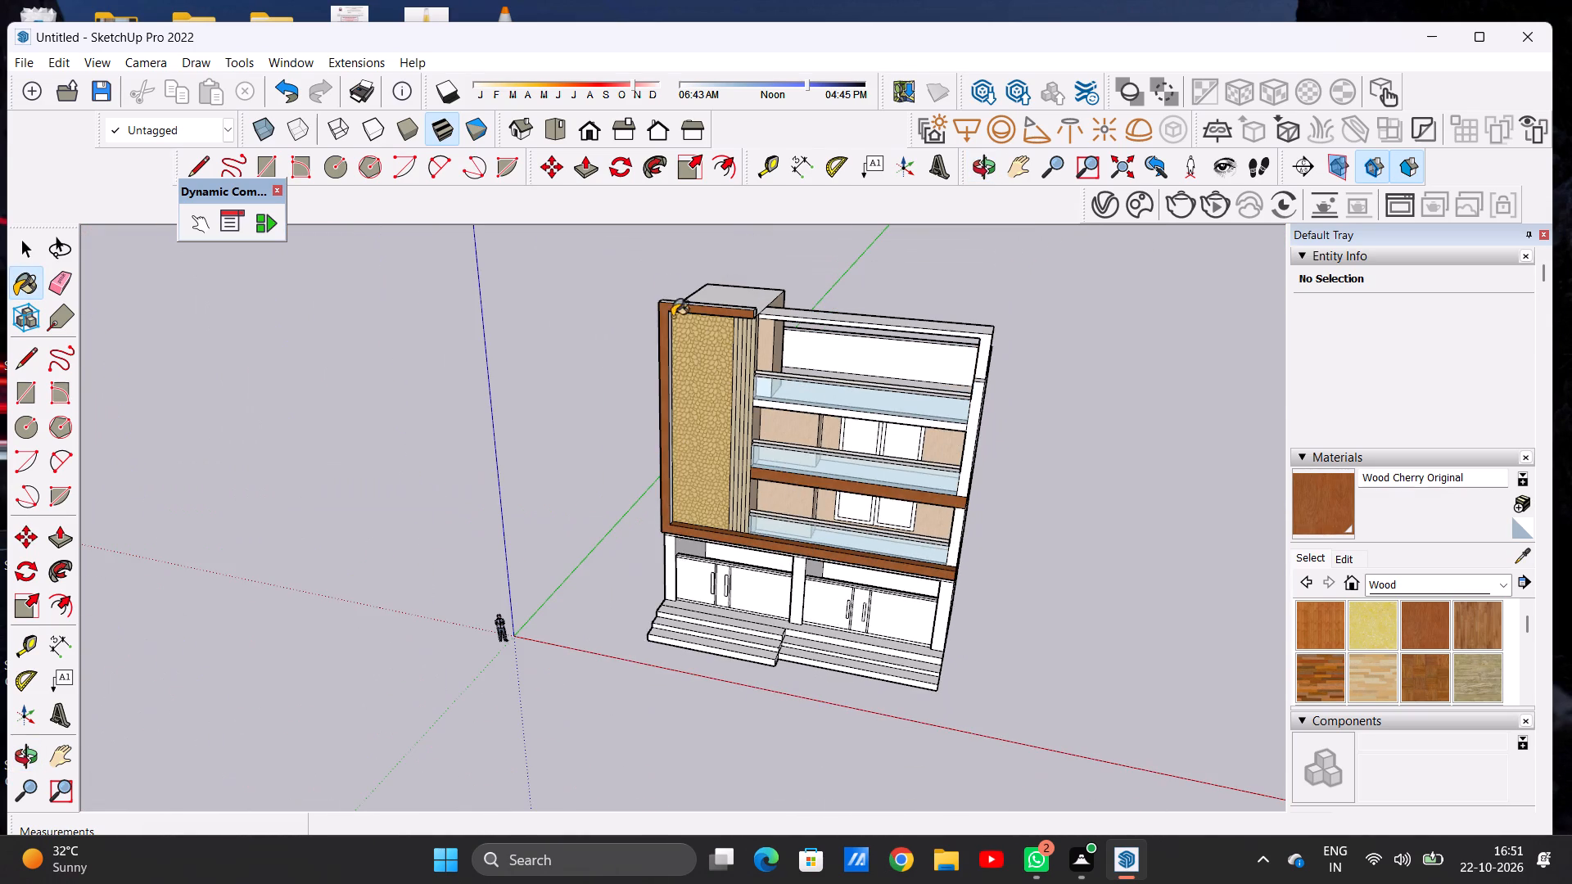
# Apply Wood Cherry Original to the inner side face of the frame's vertical member beside the stone cladding.
pyautogui.scroll(20, 687, 320)
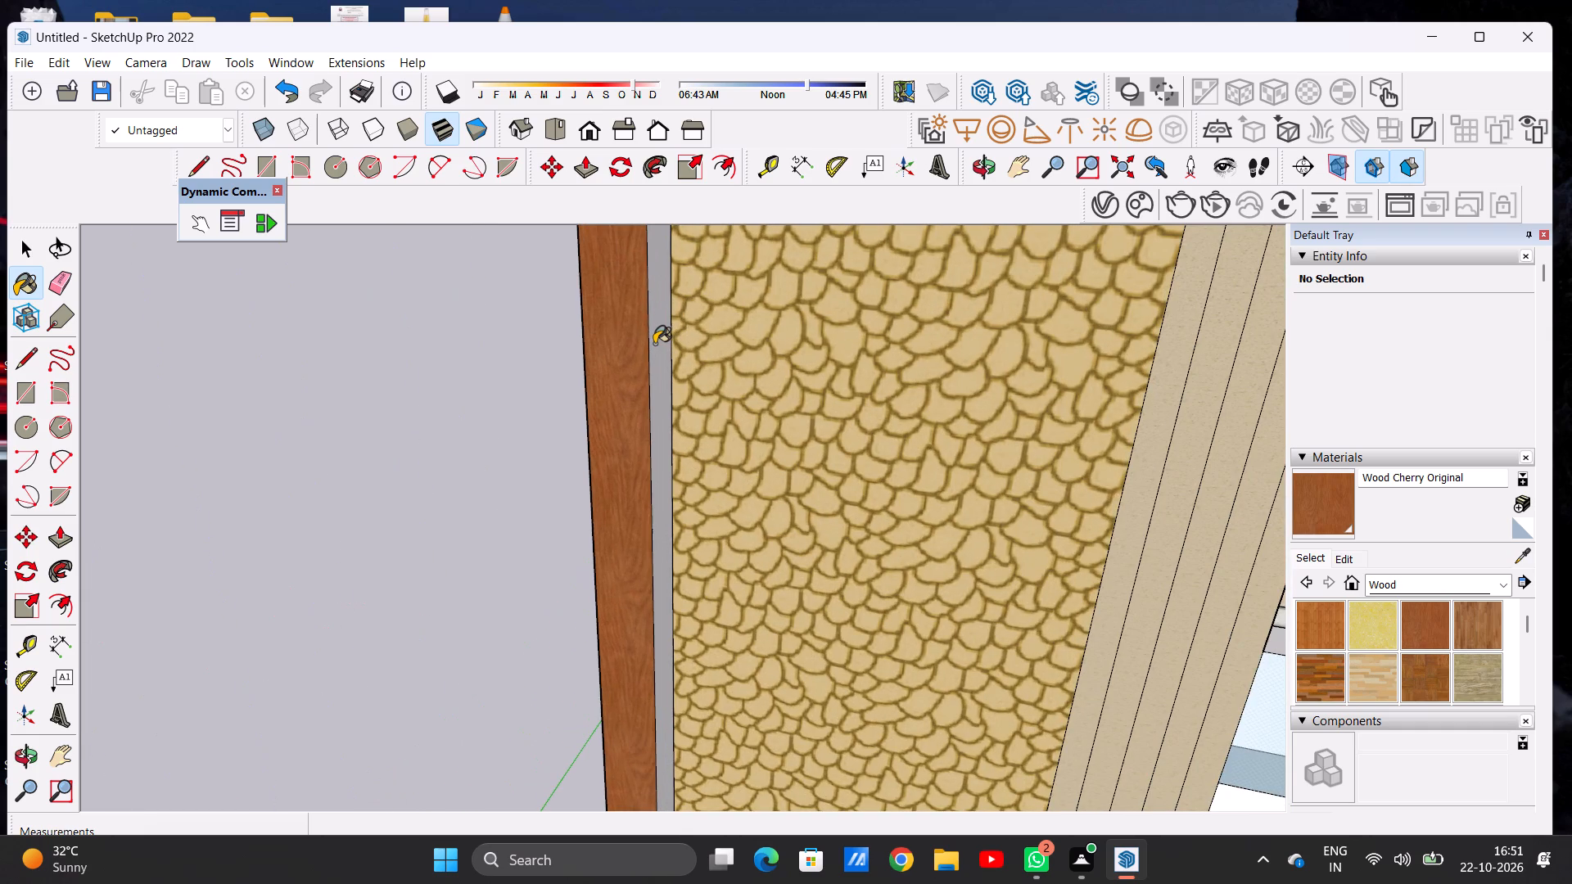
pyautogui.click(654, 338)
pyautogui.scroll(-11, 639, 458)
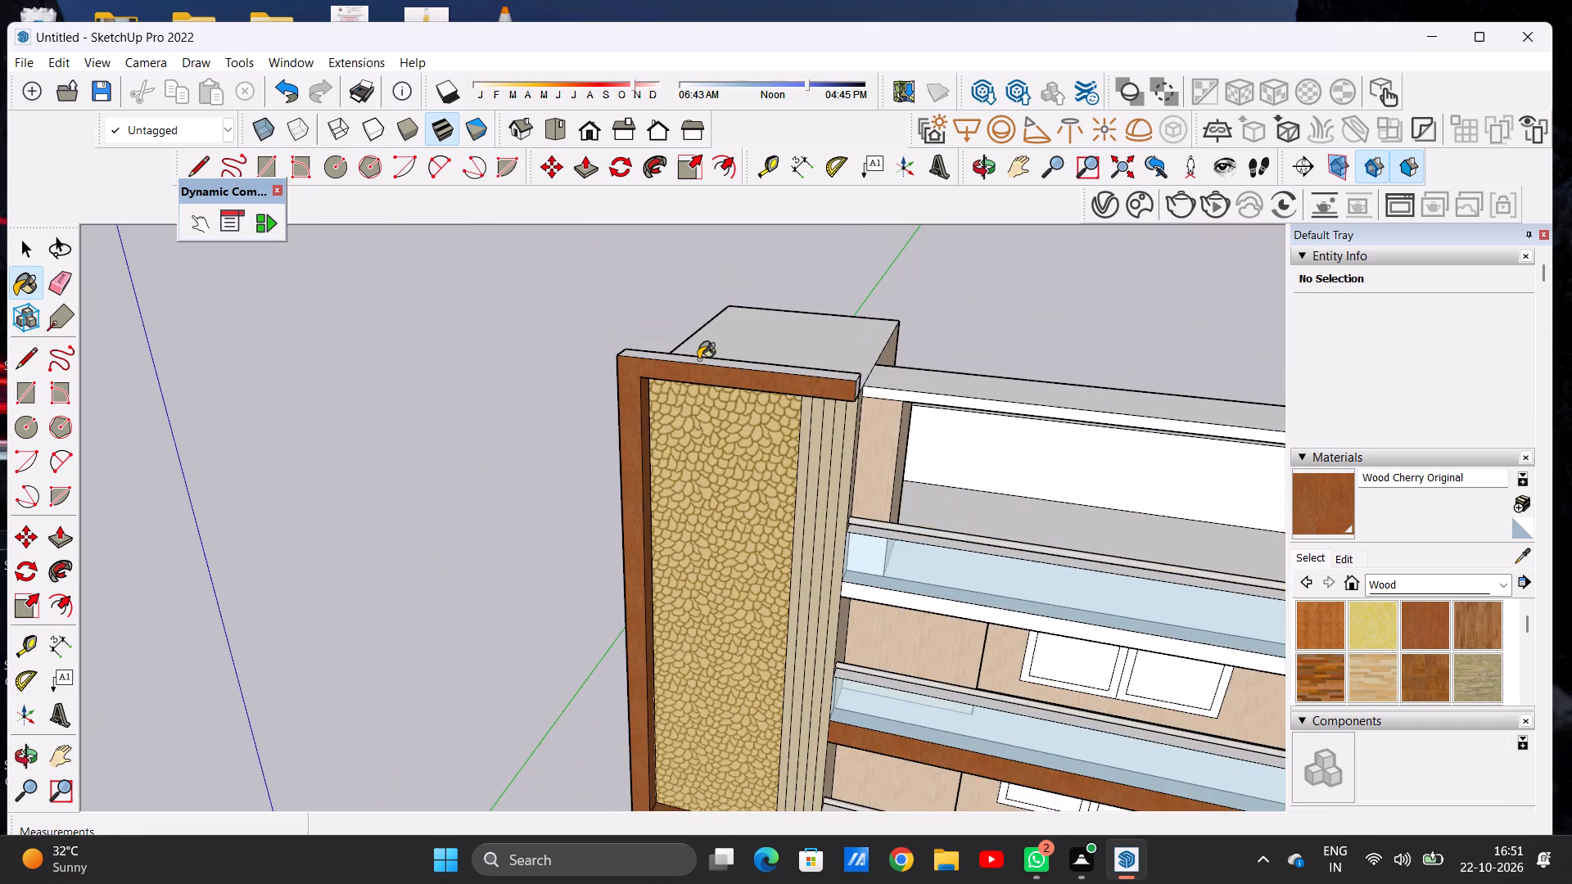
# Apply Wood Cherry Original to the top face of the frame's upper member.
pyautogui.moveTo(700, 359); pyautogui.dragTo(712, 454, button='middle')
pyautogui.scroll(13, 858, 449)
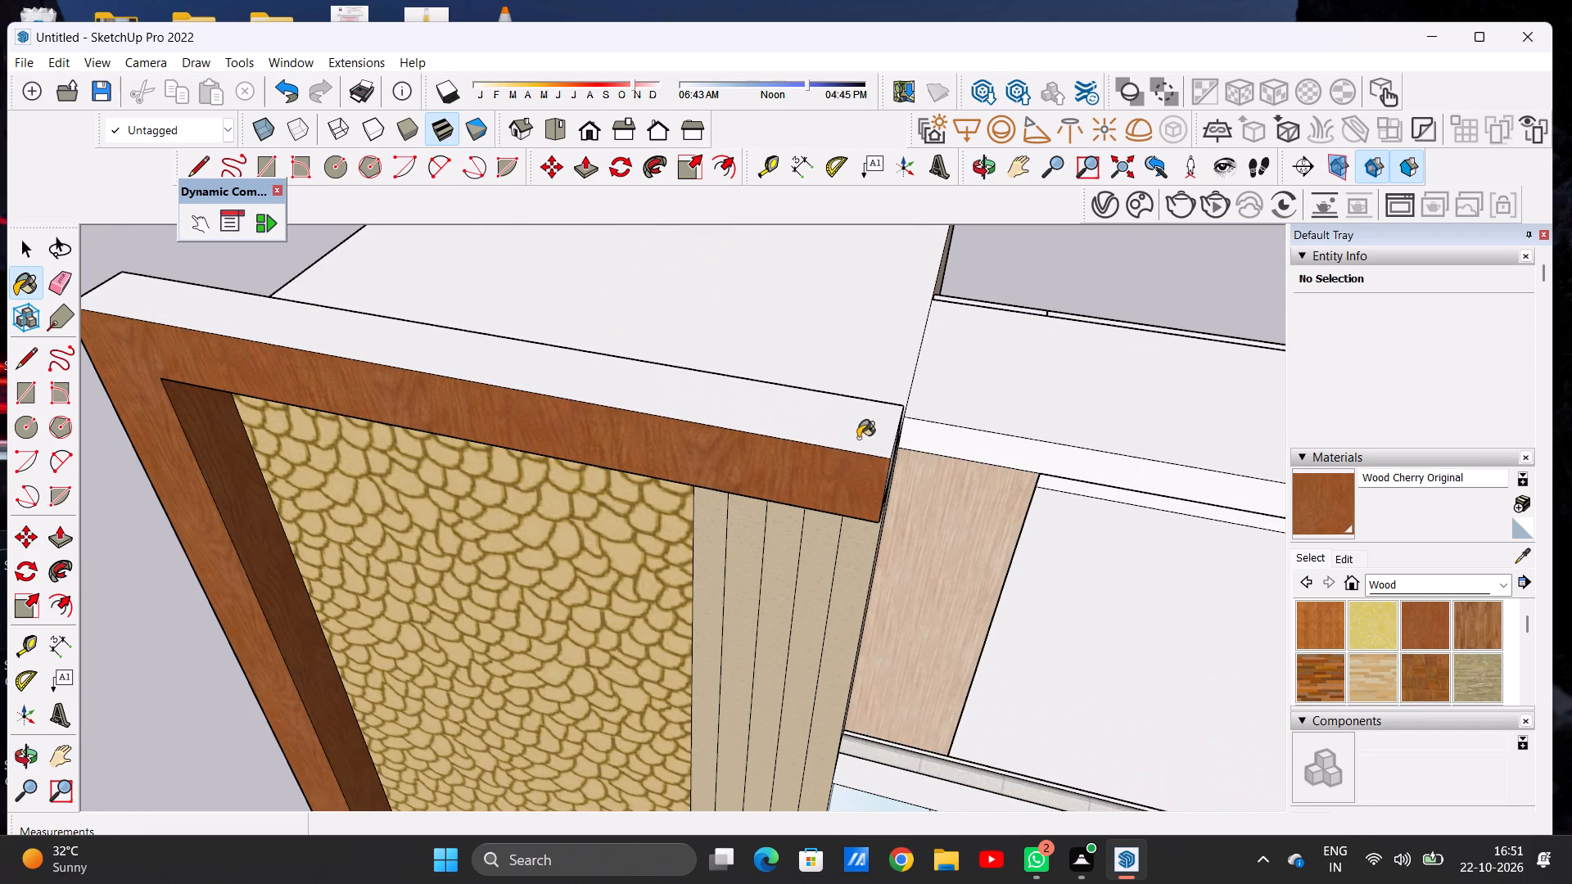
pyautogui.click(798, 415)
pyautogui.scroll(-12, 696, 434)
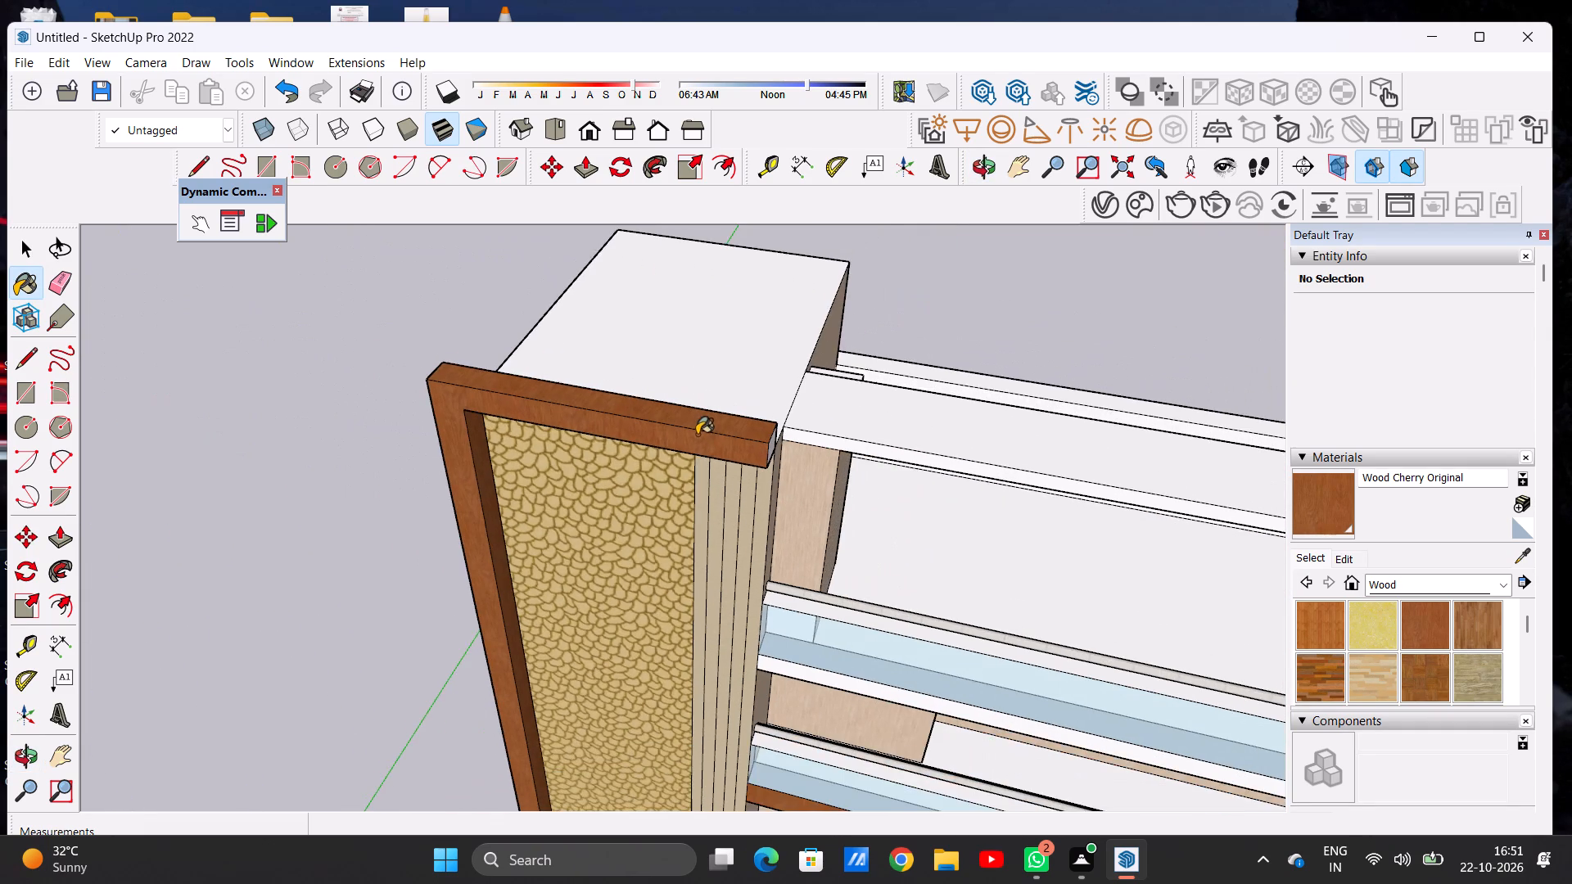
# Apply Wood Cherry Original to the end face of the frame's upper member, on the balcony side.
pyautogui.moveTo(709, 423); pyautogui.dragTo(524, 376, button='middle')
pyautogui.scroll(7, 660, 382)
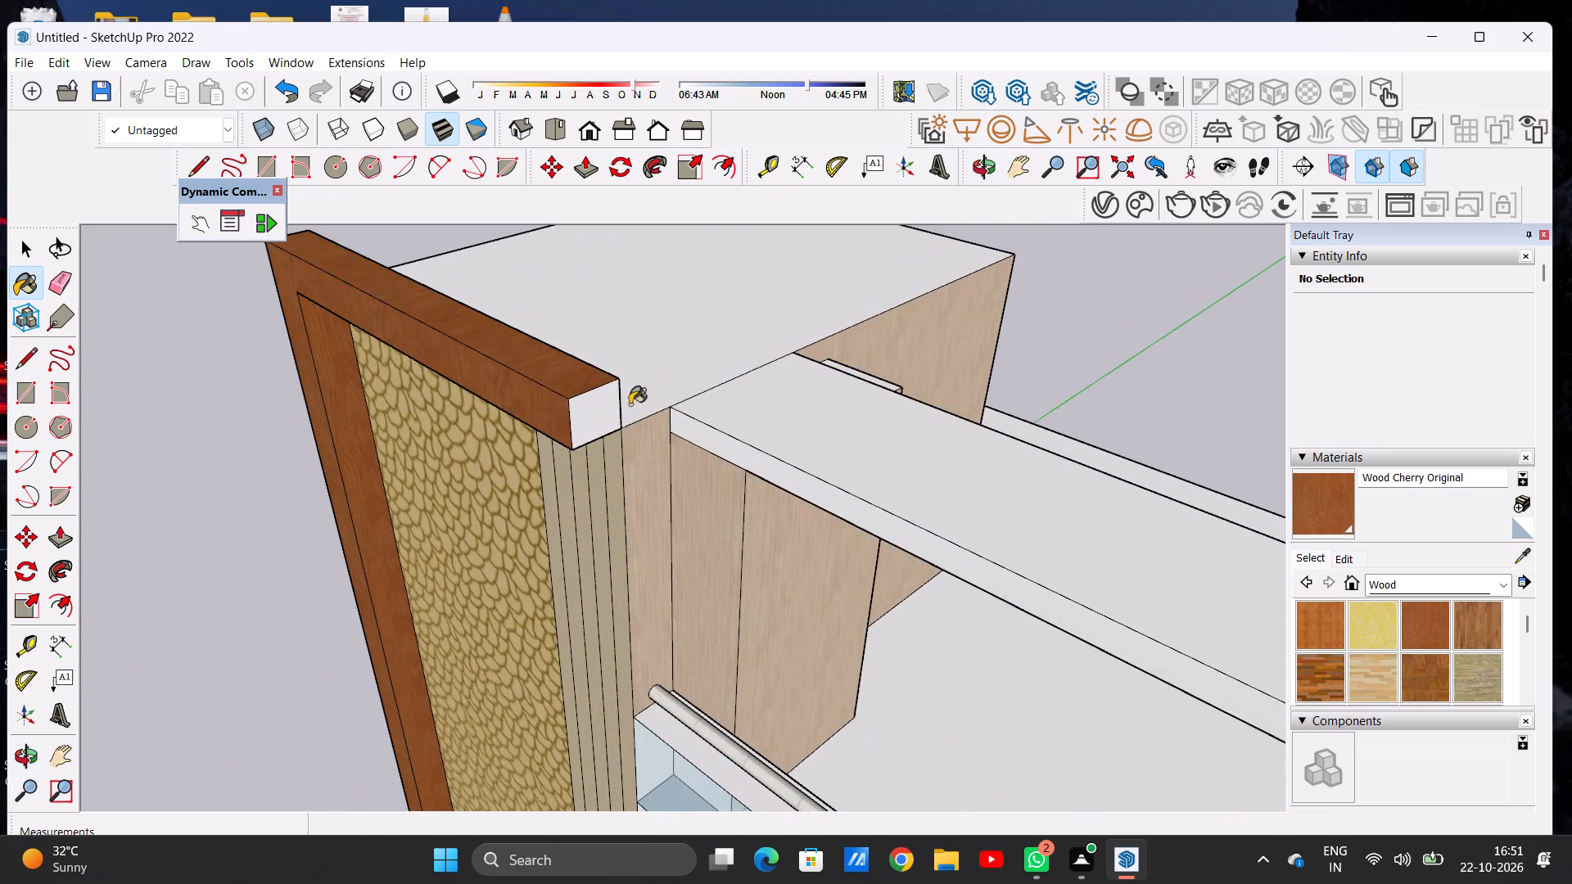
pyautogui.scroll(6, 603, 410)
pyautogui.click(555, 410)
pyautogui.scroll(-16, 470, 453)
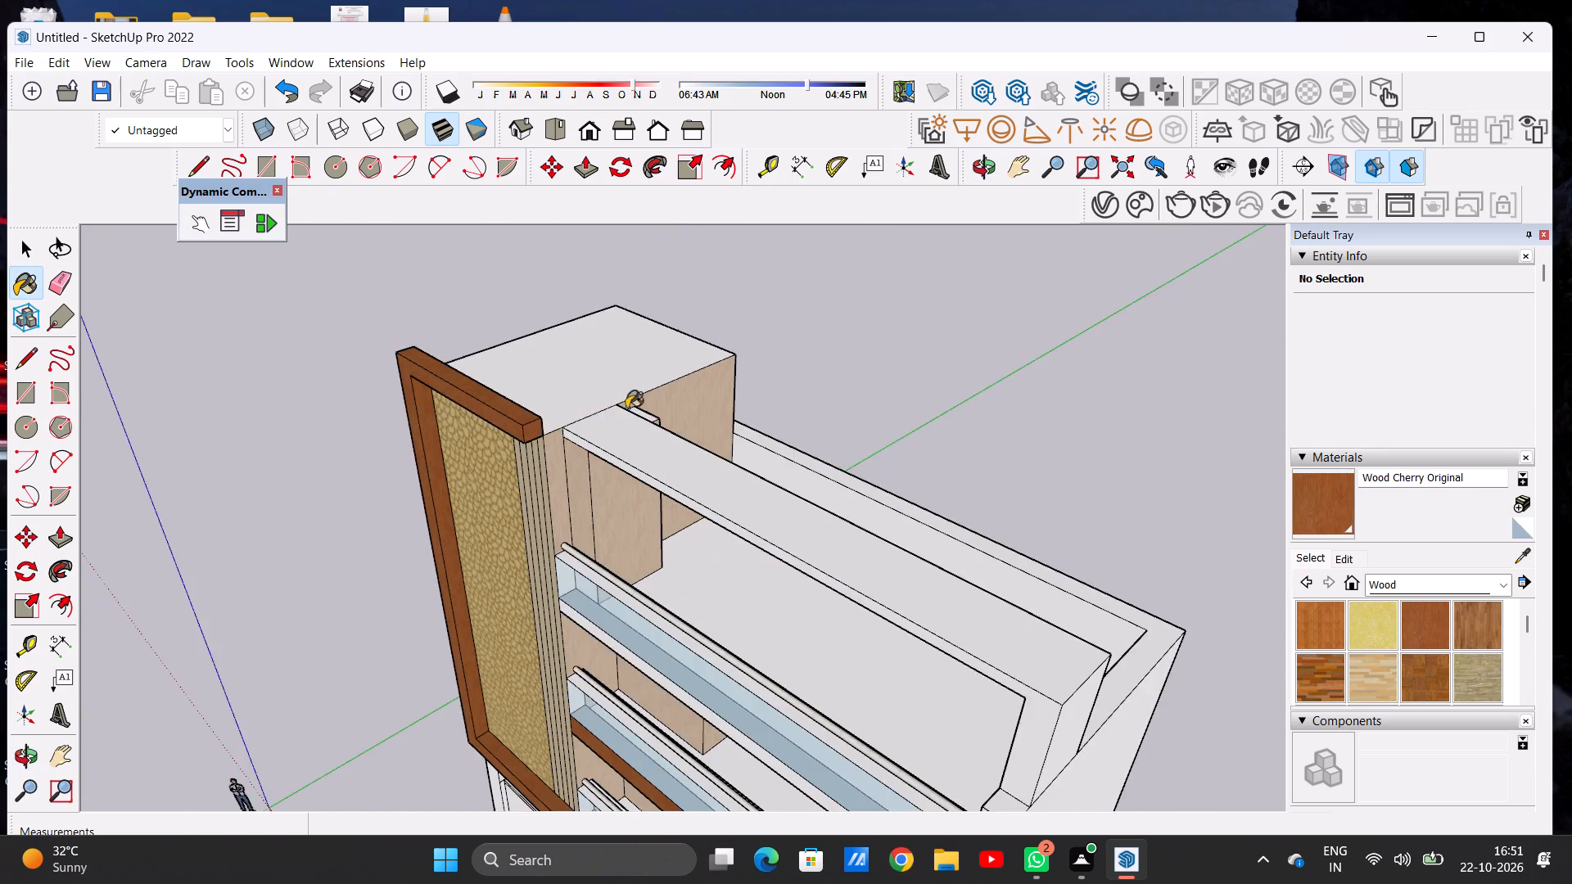
# Apply Wood Cherry Original to the underside of the frame's upper member, above the stone cladding.
pyautogui.scroll(-10, 626, 408)
pyautogui.scroll(4, 545, 443)
pyautogui.scroll(-1, 589, 415)
pyautogui.scroll(3, 589, 415)
pyautogui.moveTo(631, 463); pyautogui.dragTo(650, 327, button='middle')
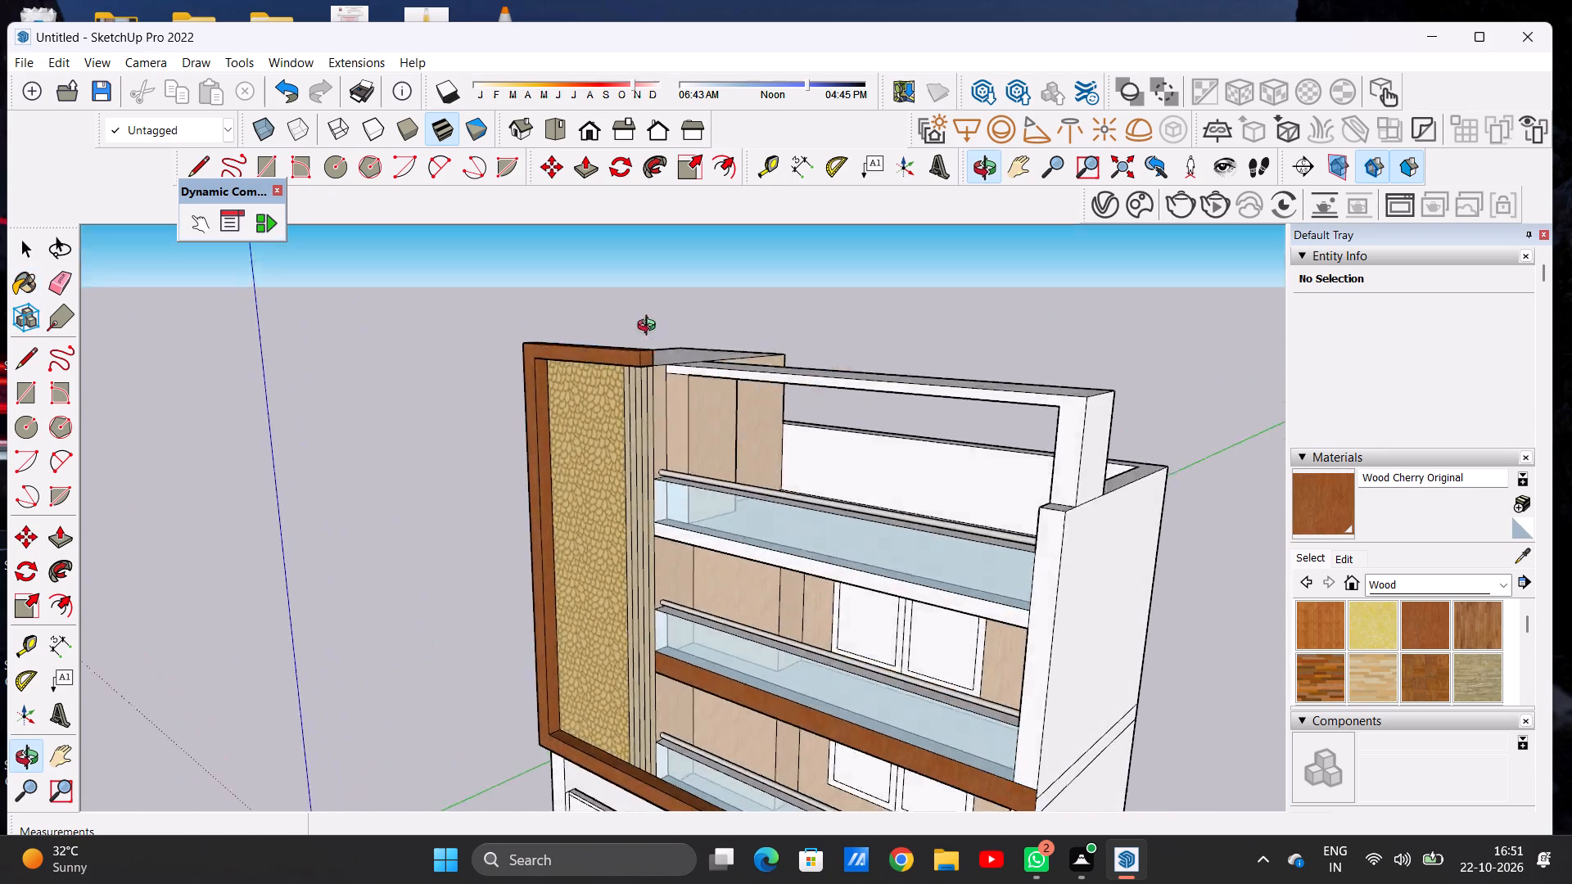
pyautogui.moveTo(650, 327); pyautogui.dragTo(661, 246, button='middle')
pyautogui.scroll(12, 594, 336)
pyautogui.moveTo(641, 392); pyautogui.dragTo(642, 310, button='middle')
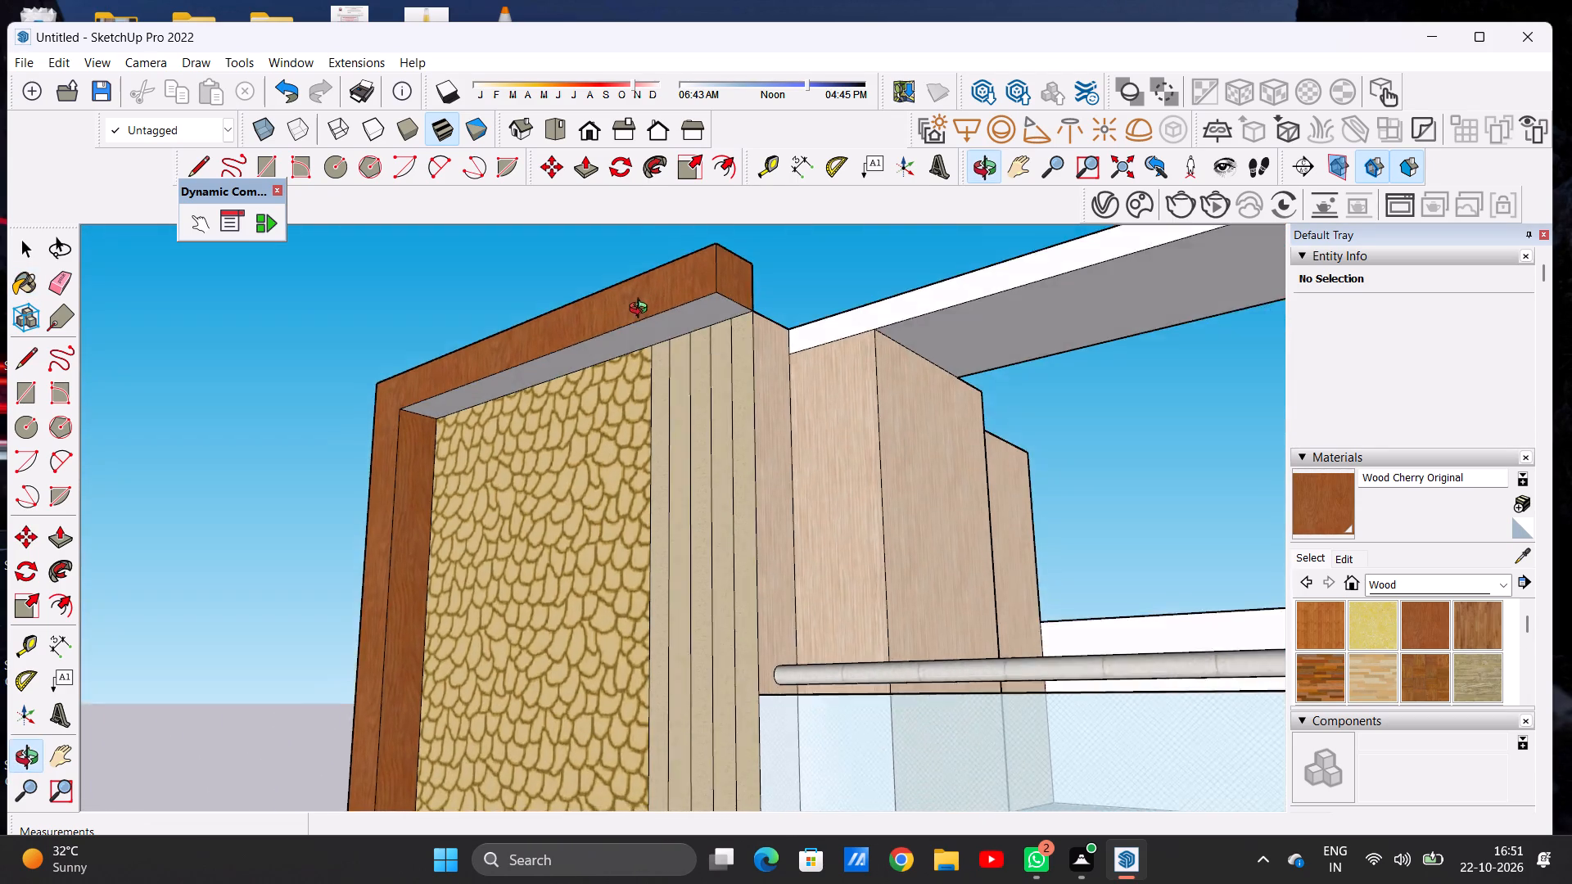
pyautogui.moveTo(642, 310); pyautogui.dragTo(642, 295, button='middle')
pyautogui.scroll(4, 657, 297)
pyautogui.scroll(-1, 657, 297)
pyautogui.scroll(1, 657, 297)
pyautogui.scroll(-1, 657, 297)
pyautogui.scroll(1, 657, 297)
pyautogui.click(658, 327)
pyautogui.scroll(-3, 658, 328)
pyautogui.scroll(1, 658, 329)
pyautogui.scroll(-17, 658, 331)
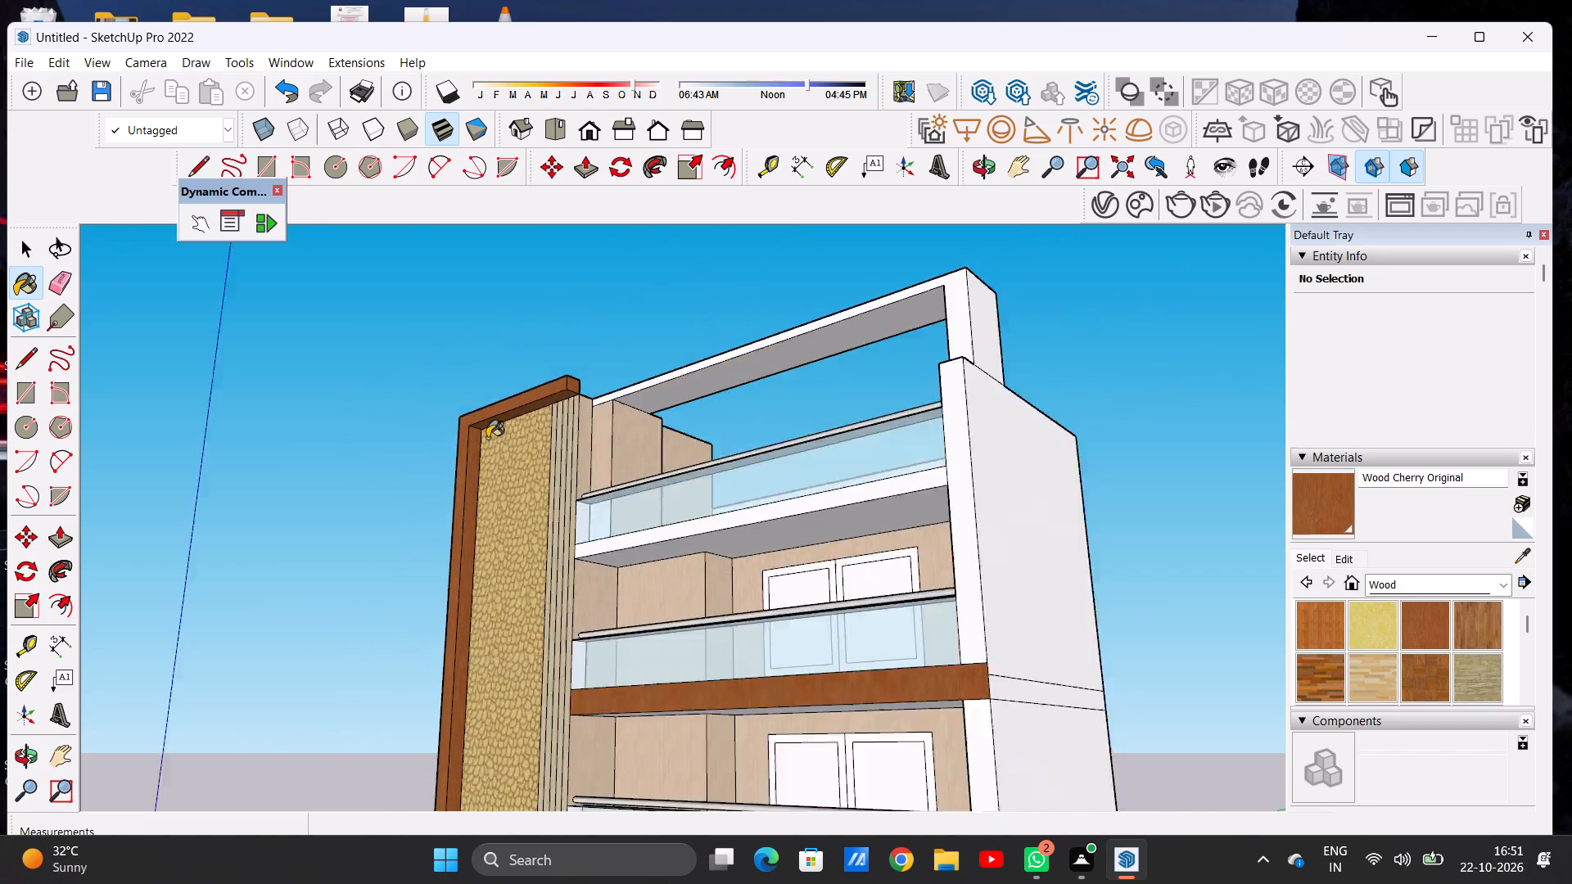
# Apply Wood Cherry Original to the outer side face of the frame's vertical member.
pyautogui.scroll(-11, 487, 438)
pyautogui.moveTo(583, 526); pyautogui.dragTo(1054, 634, button='middle')
pyautogui.scroll(12, 567, 406)
pyautogui.moveTo(537, 377); pyautogui.dragTo(567, 423, button='middle')
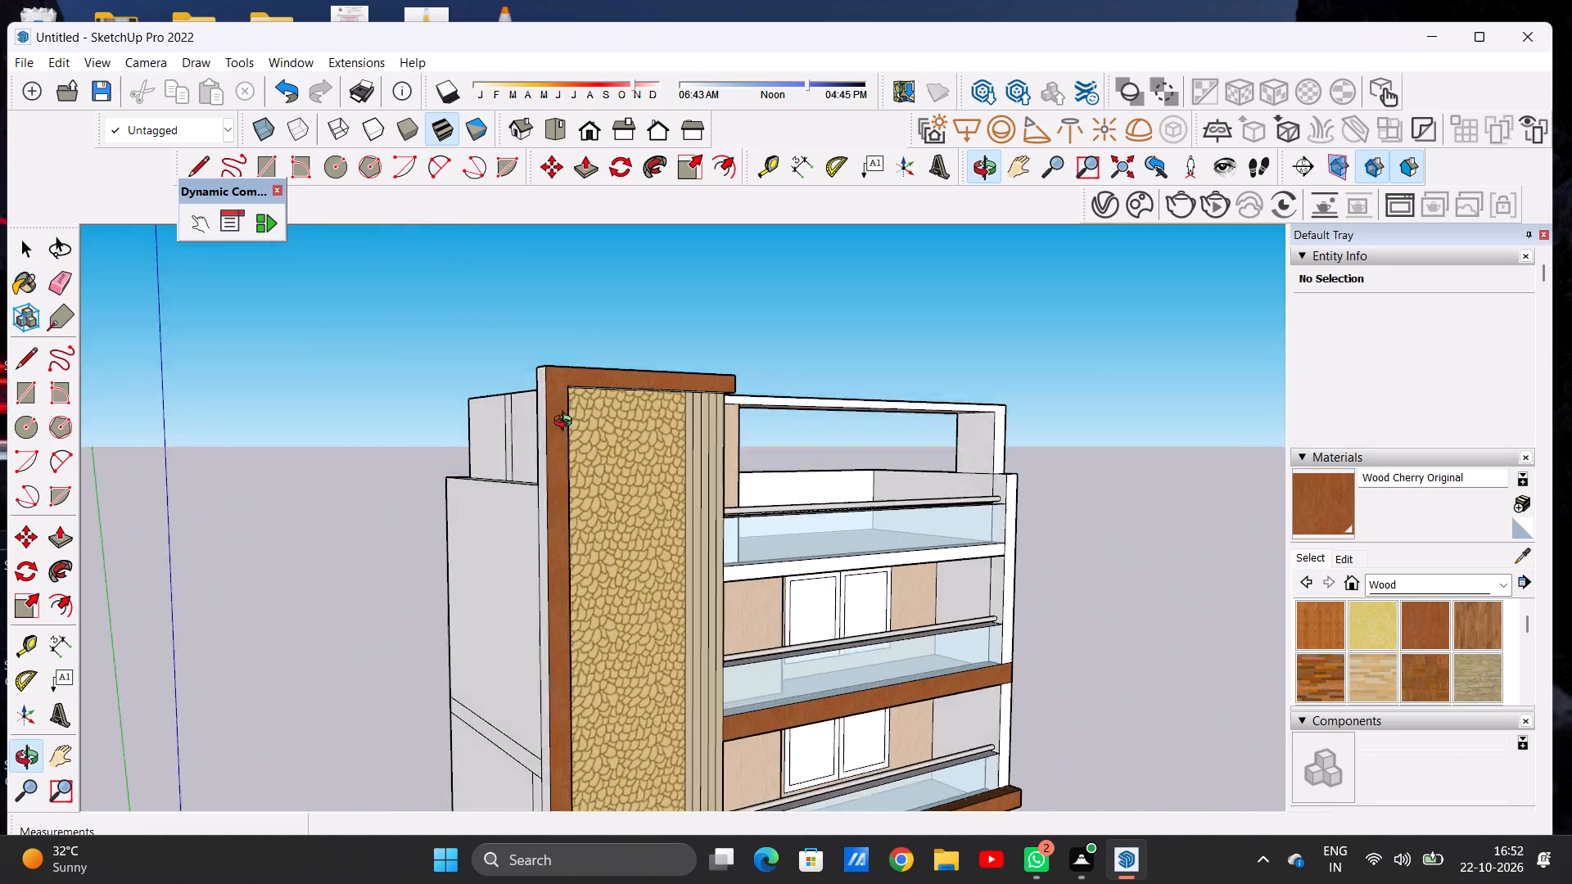
pyautogui.moveTo(567, 423); pyautogui.dragTo(589, 462, button='middle')
pyautogui.scroll(9, 591, 462)
pyautogui.scroll(-1, 544, 423)
pyautogui.scroll(2, 544, 423)
pyautogui.click(544, 422)
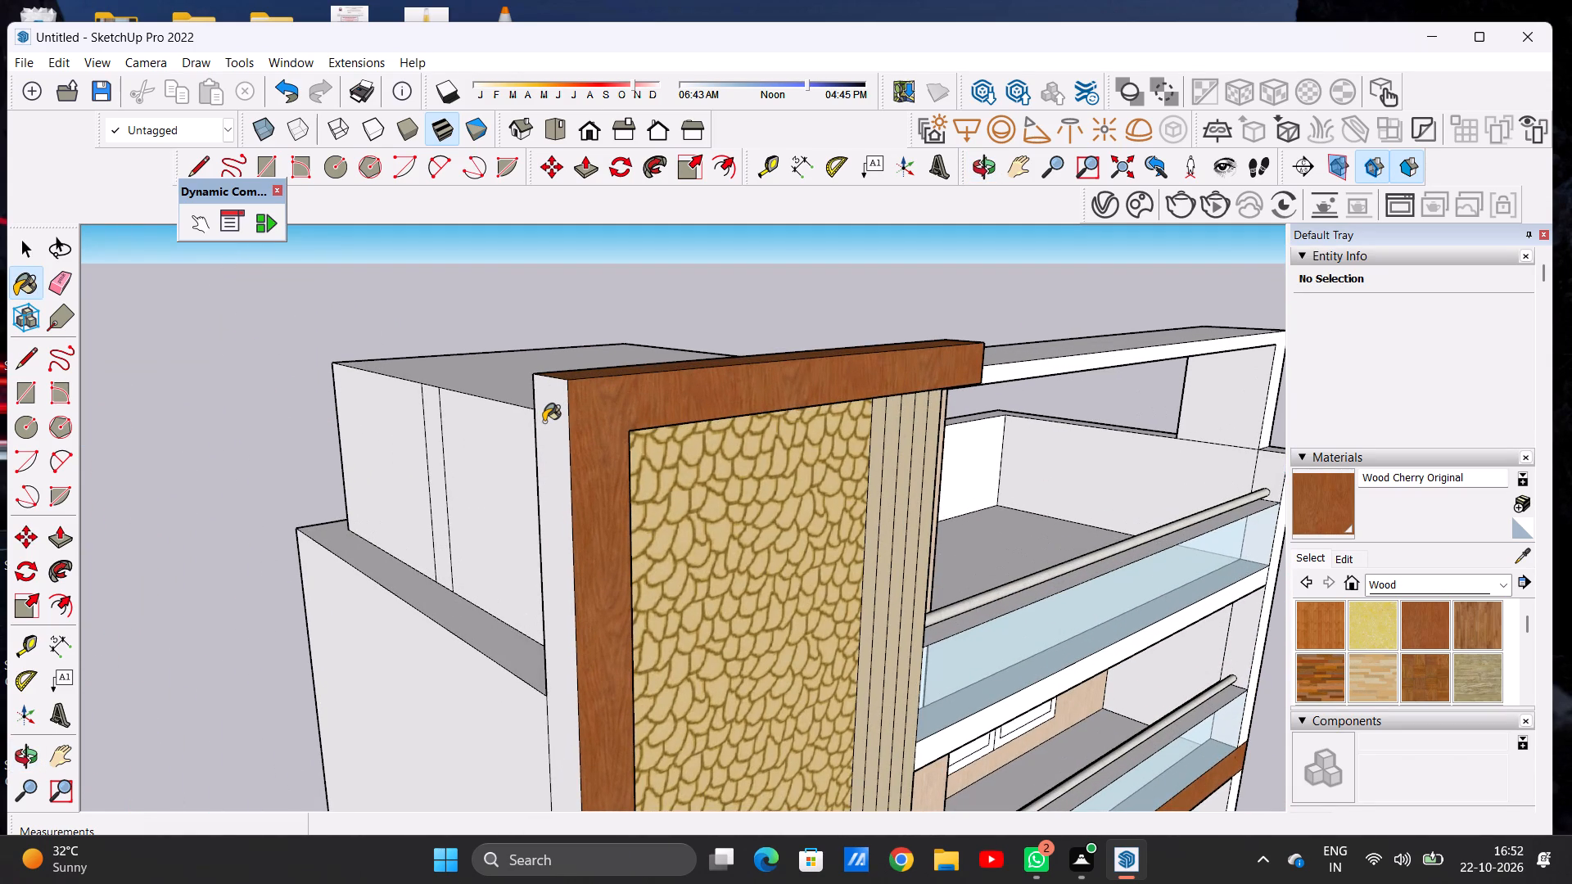
pyautogui.scroll(-16, 544, 422)
# Apply Wood Cherry Original to the underside of the band above the ground floor.
pyautogui.scroll(1, 517, 537)
pyautogui.scroll(-14, 517, 537)
pyautogui.moveTo(662, 552); pyautogui.dragTo(420, 434, button='middle')
pyautogui.scroll(4, 517, 544)
pyautogui.scroll(-1, 562, 616)
pyautogui.scroll(15, 567, 623)
pyautogui.moveTo(591, 651); pyautogui.dragTo(581, 478, button='middle')
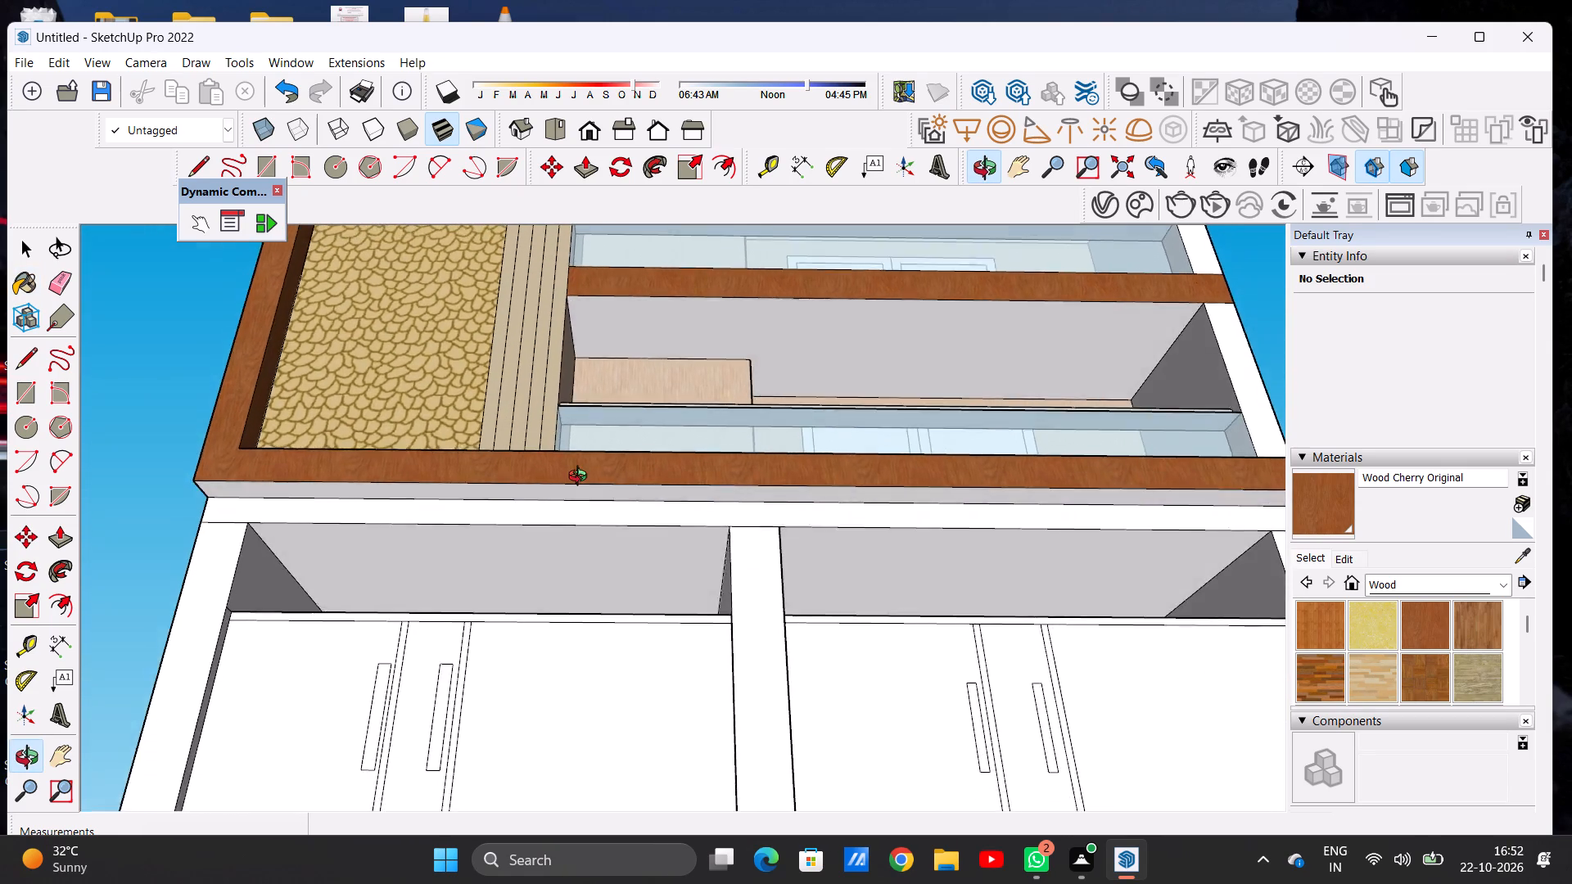
pyautogui.moveTo(581, 478); pyautogui.dragTo(576, 457, button='middle')
pyautogui.scroll(12, 576, 478)
pyautogui.click(576, 467)
pyautogui.scroll(-10, 575, 471)
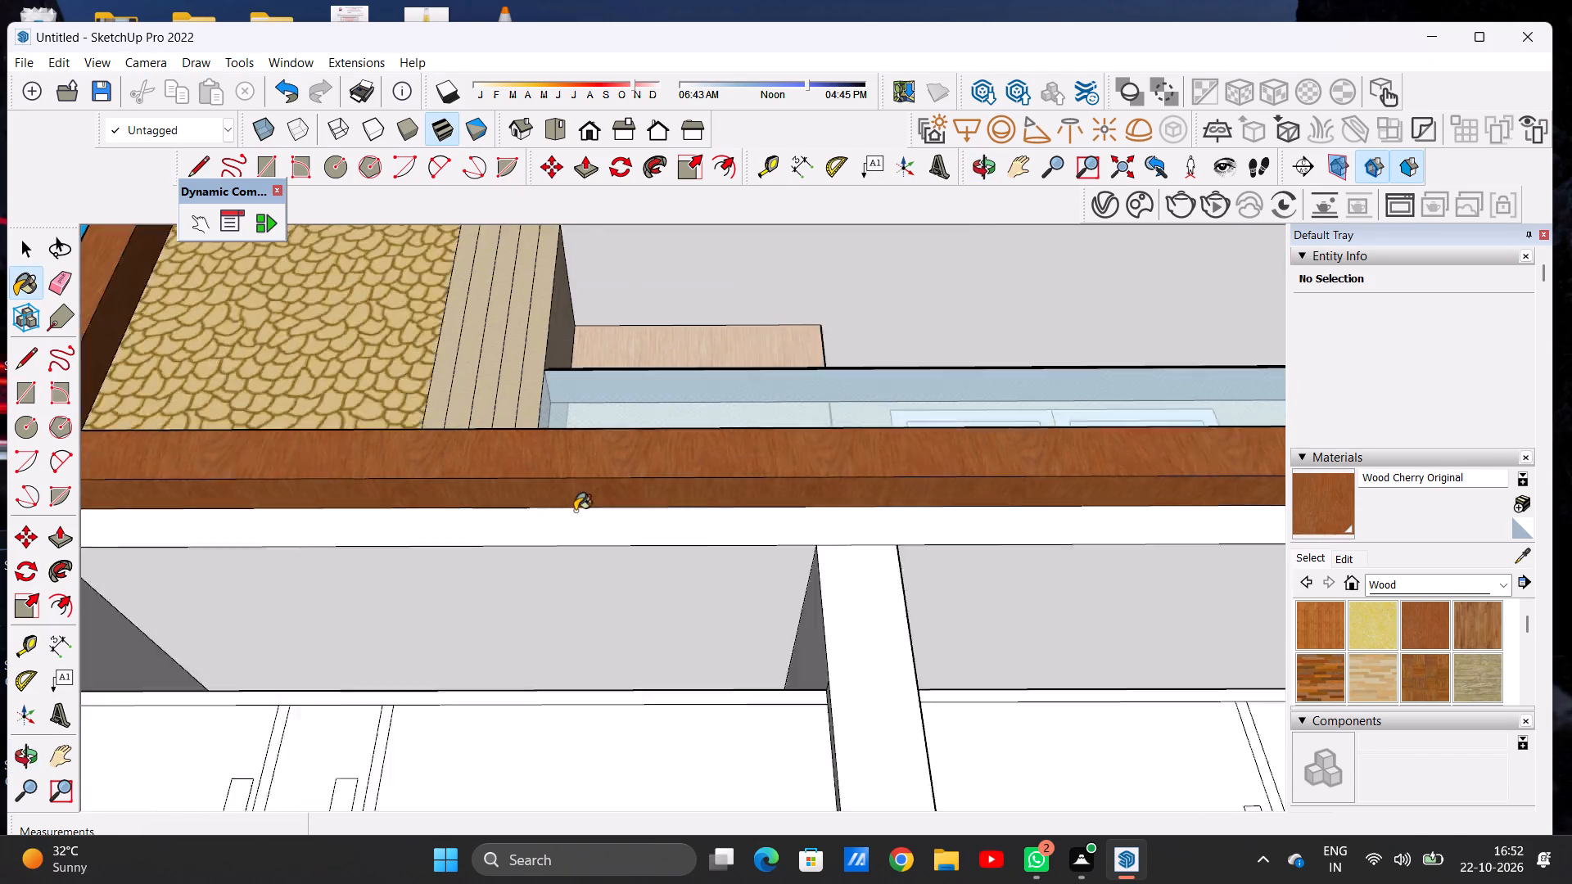
pyautogui.scroll(-14, 575, 511)
# Apply Wood Cherry Original to the end face of the band above the ground floor, on the balcony side.
pyautogui.moveTo(540, 440); pyautogui.dragTo(545, 796, button='middle')
pyautogui.scroll(7, 933, 591)
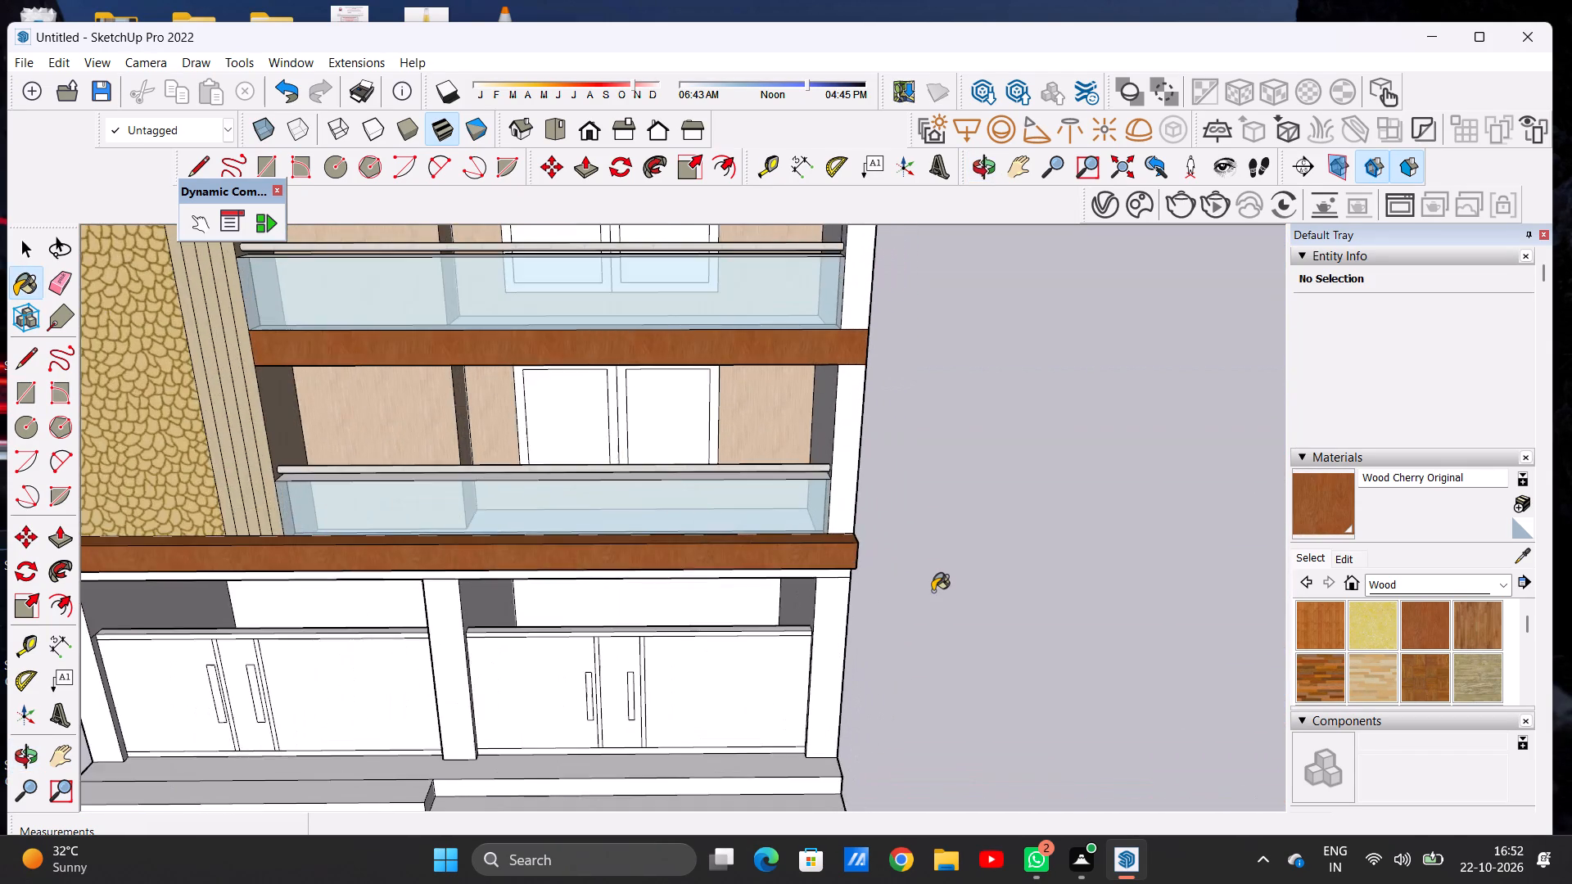
pyautogui.moveTo(932, 591); pyautogui.dragTo(540, 576, button='middle')
pyautogui.scroll(9, 668, 566)
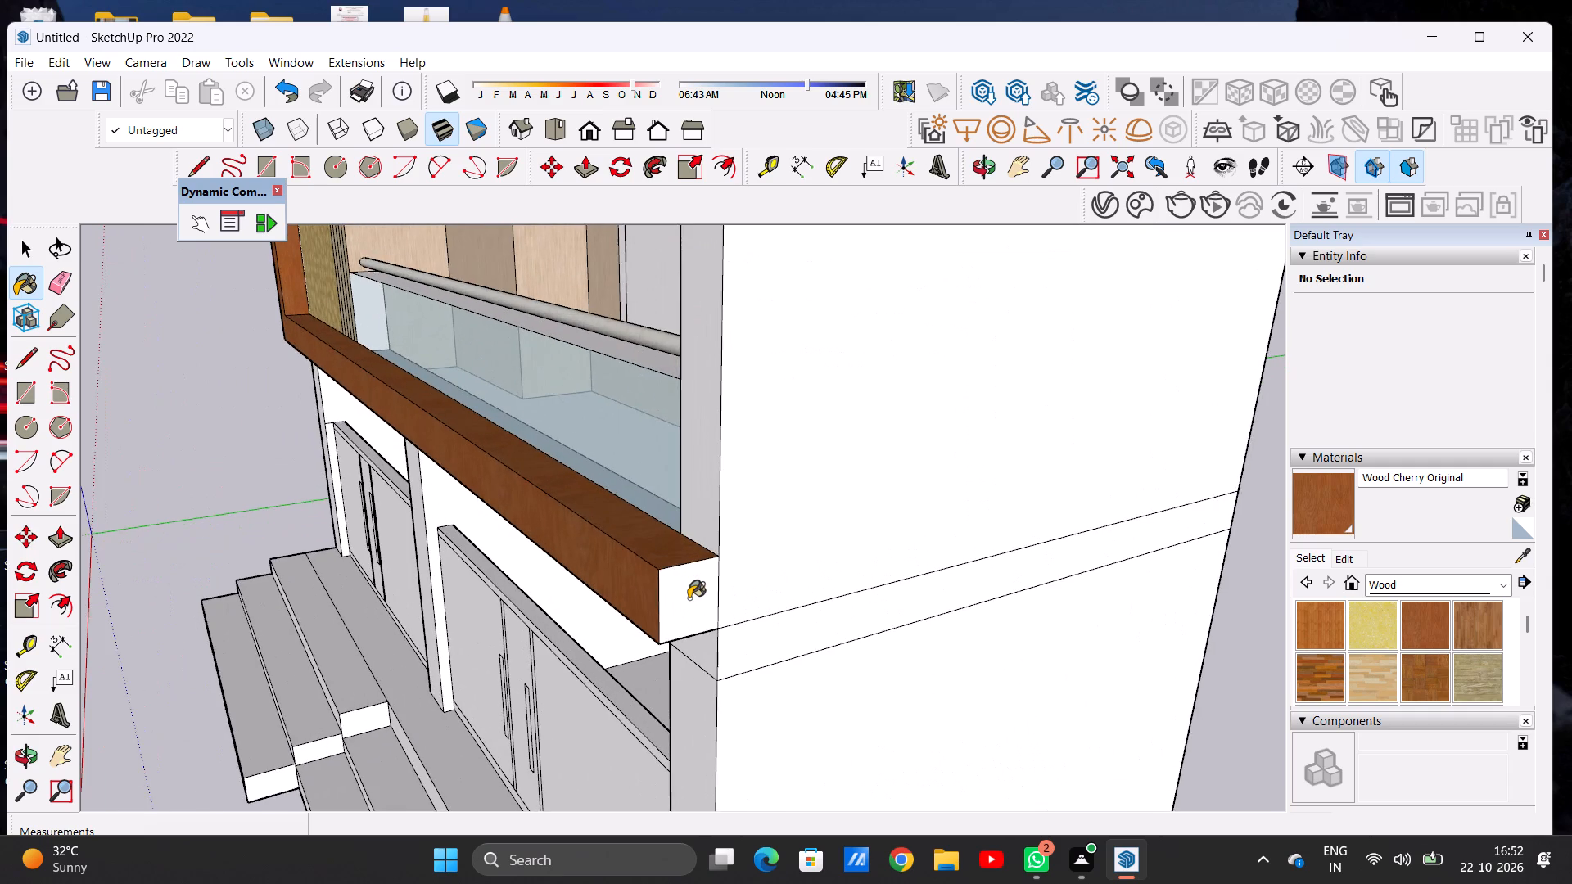
pyautogui.click(689, 598)
pyautogui.scroll(-20, 697, 551)
pyautogui.scroll(-3, 697, 551)
# Examine the cherry wood frame and bands from the front, above and the side, plus the ground floor, leaving the Paint Bucket tool.
pyautogui.moveTo(508, 564); pyautogui.dragTo(781, 571, button='middle')
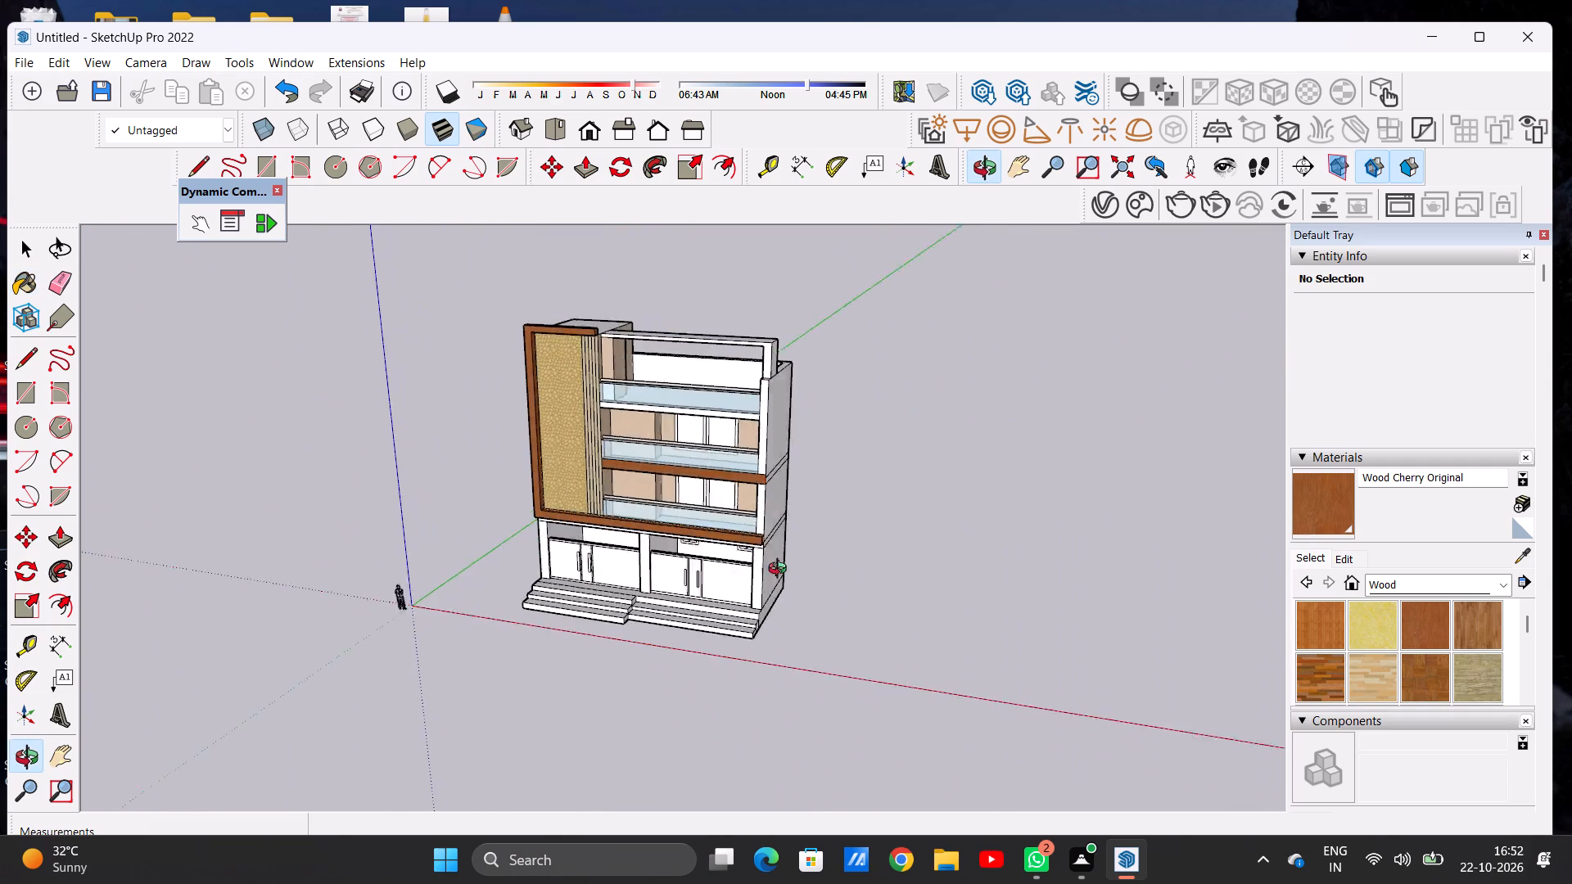
pyautogui.moveTo(781, 571); pyautogui.dragTo(924, 596, button='middle')
pyautogui.scroll(16, 669, 431)
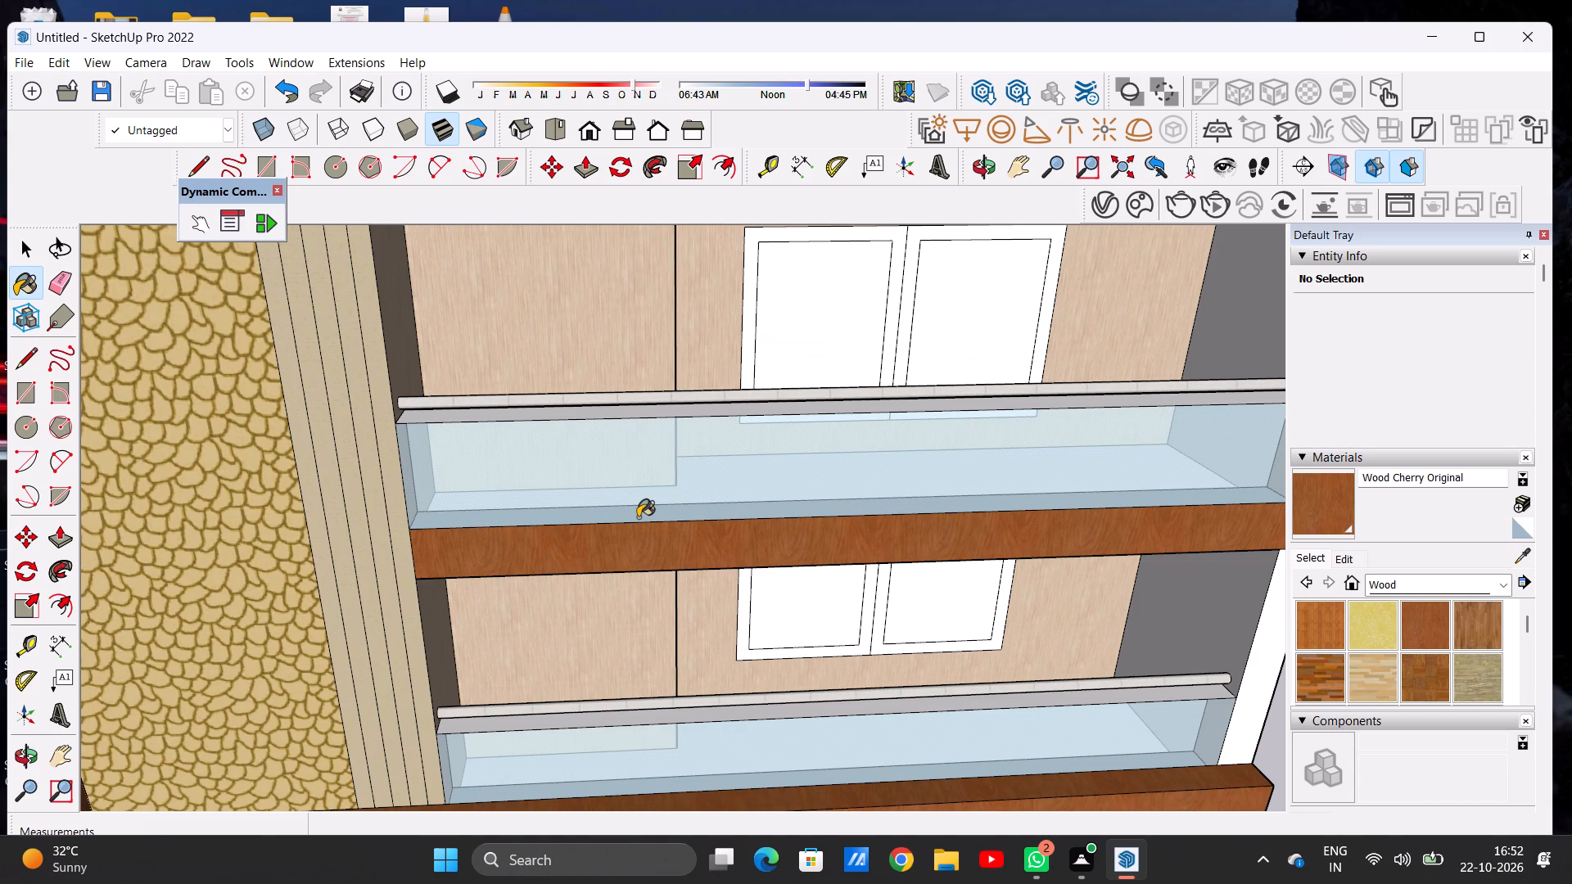
pyautogui.scroll(-9, 567, 488)
pyautogui.scroll(1, 722, 420)
pyautogui.scroll(-8, 722, 420)
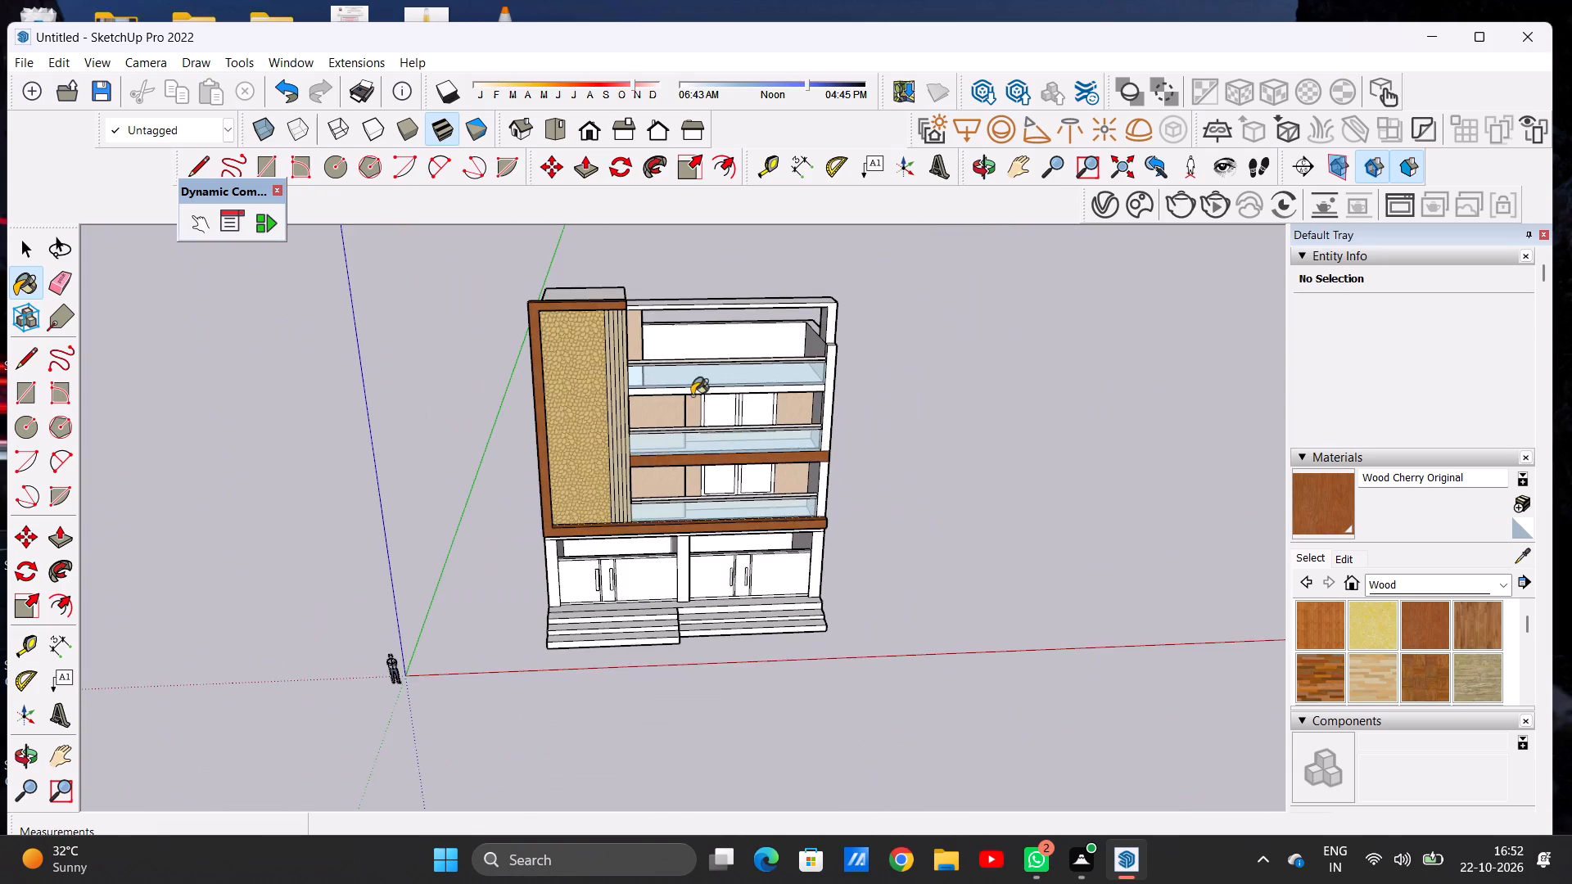
pyautogui.scroll(10, 670, 345)
pyautogui.moveTo(568, 256); pyautogui.dragTo(422, 383, button='middle')
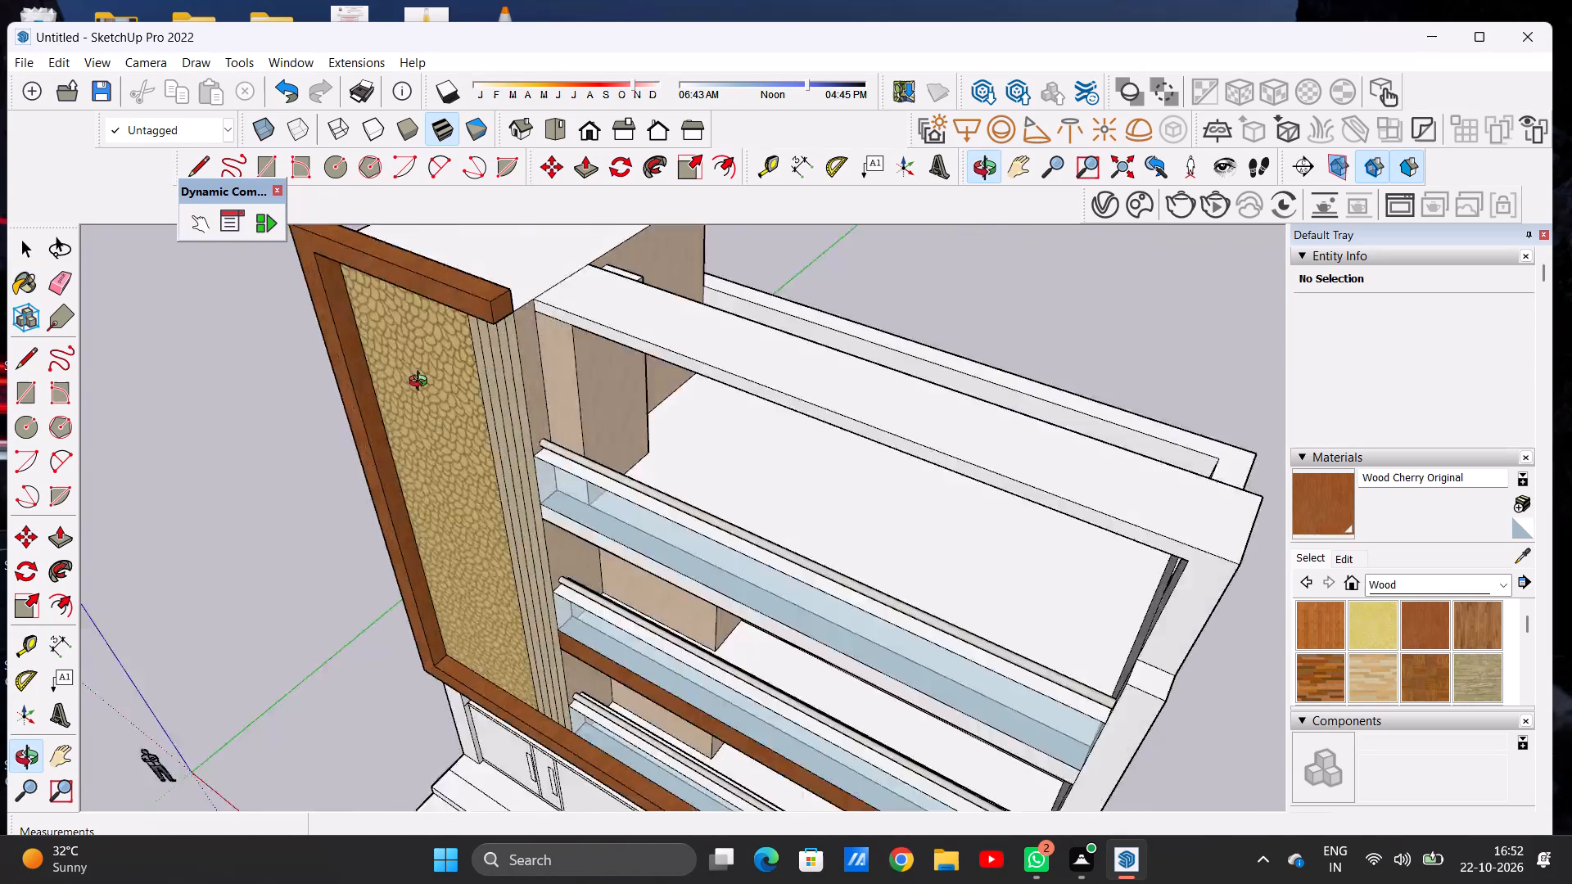
pyautogui.moveTo(422, 383); pyautogui.dragTo(715, 345, button='middle')
pyautogui.scroll(-5, 724, 347)
pyautogui.moveTo(483, 405); pyautogui.dragTo(843, 277, button='middle')
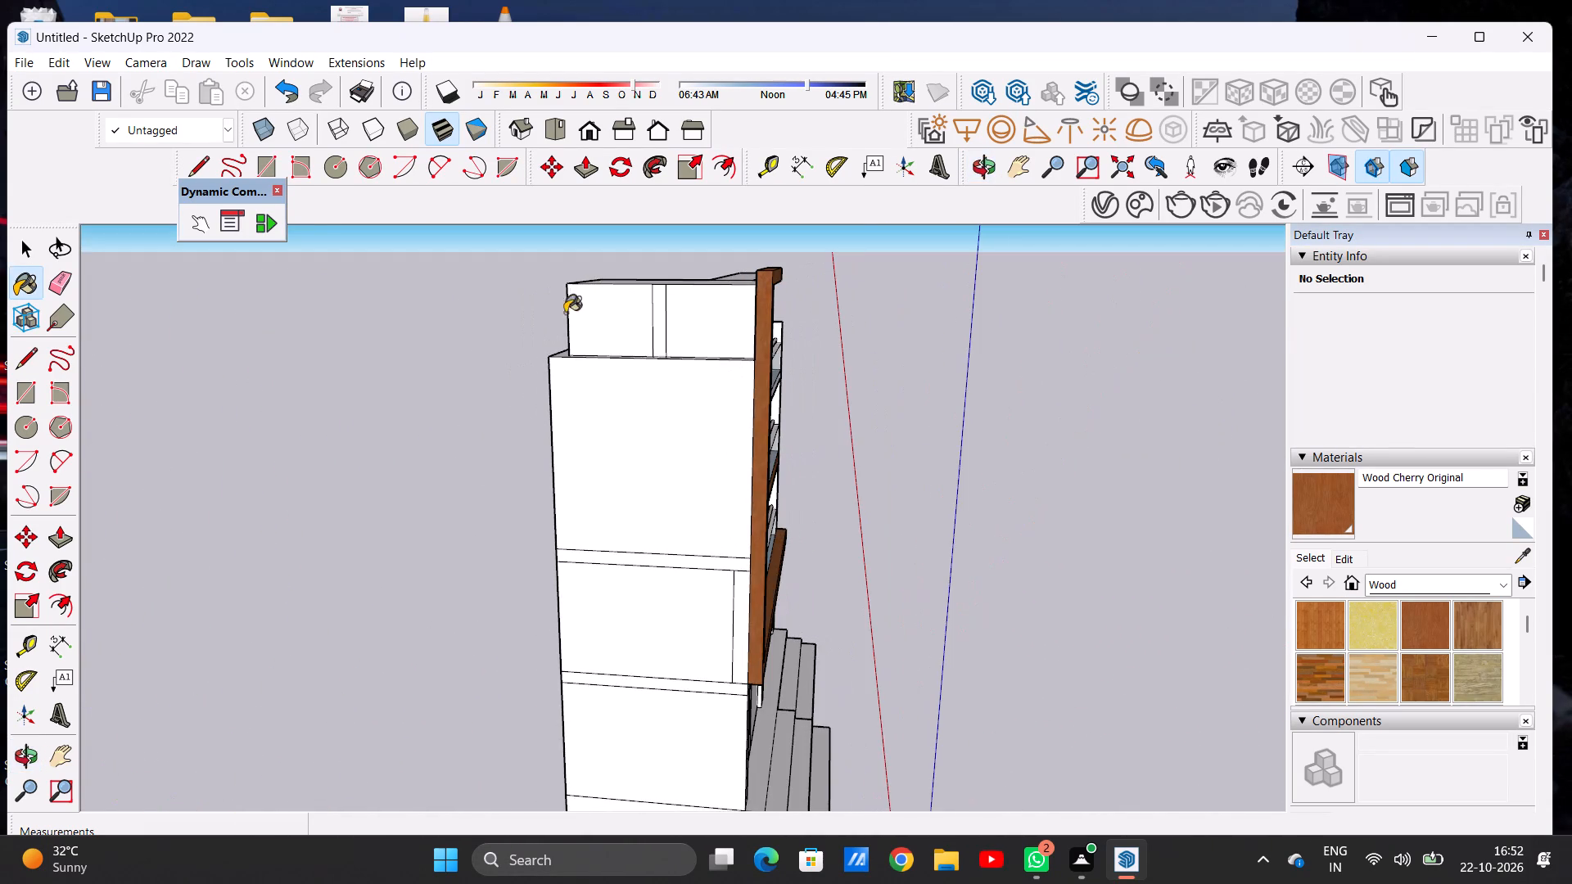
pyautogui.moveTo(498, 324); pyautogui.dragTo(6, 349, button='middle')
pyautogui.scroll(4, 671, 343)
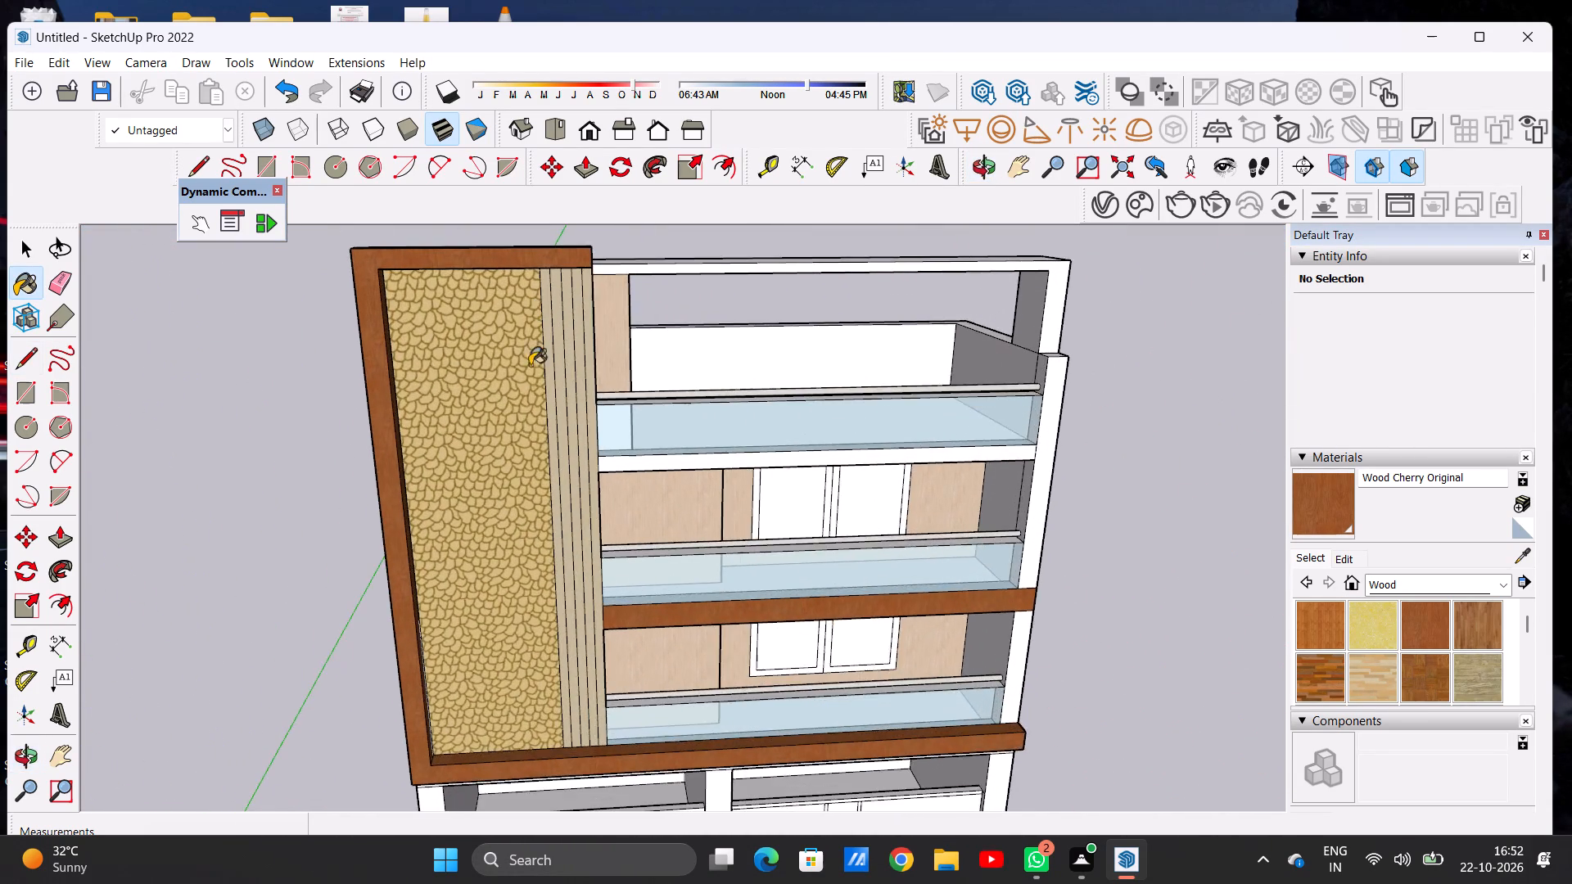
pyautogui.moveTo(517, 440); pyautogui.dragTo(480, 466, button='middle')
pyautogui.moveTo(498, 374); pyautogui.dragTo(495, 335, button='middle')
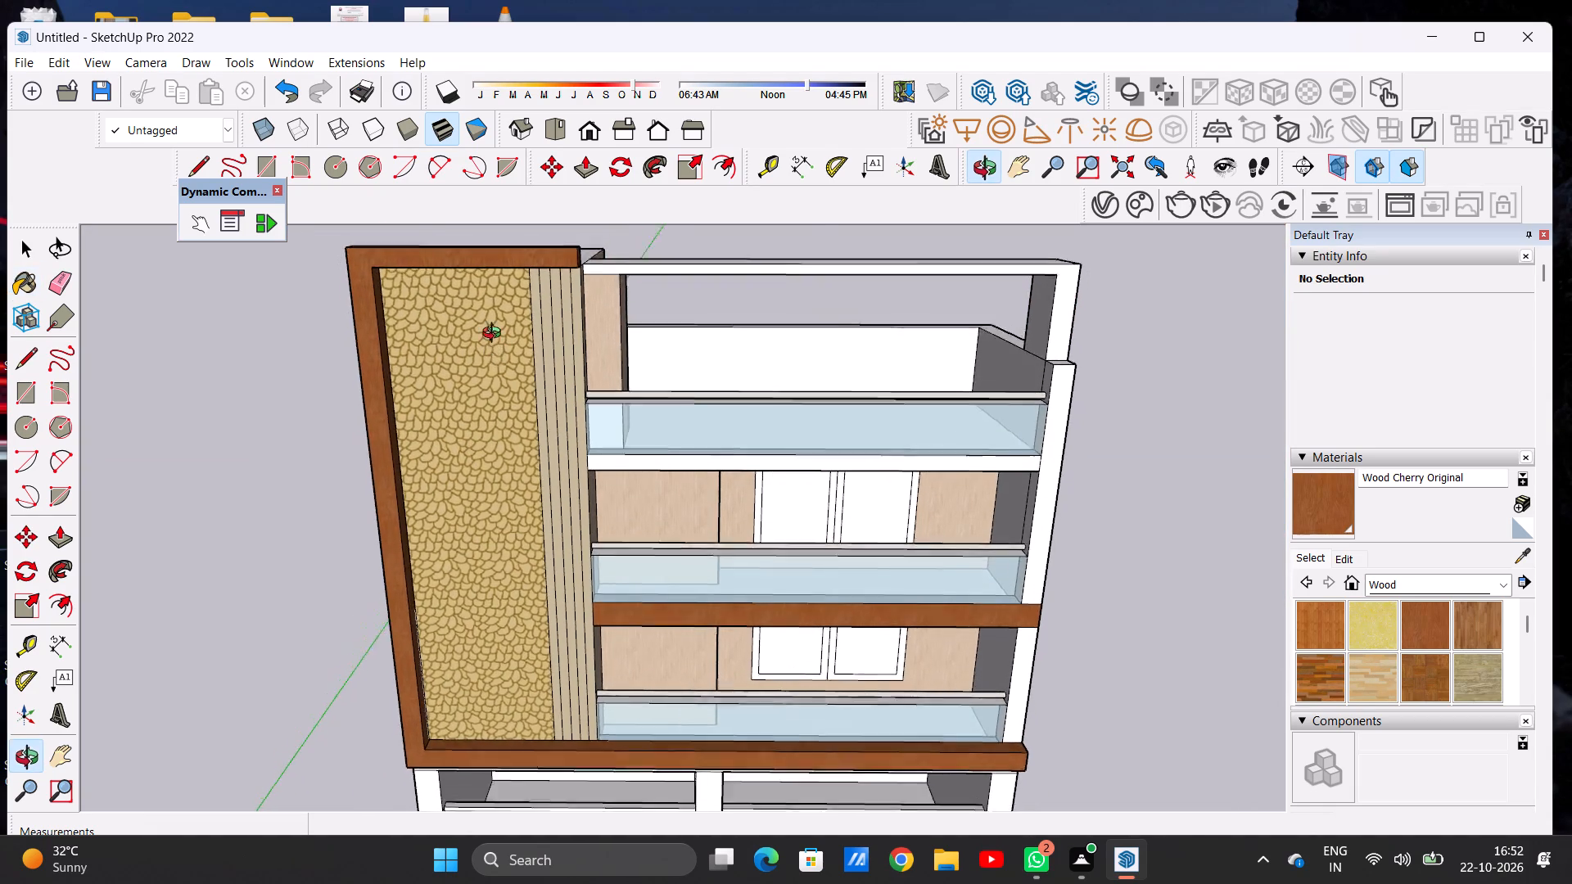
pyautogui.moveTo(495, 335); pyautogui.dragTo(495, 313, button='middle')
pyautogui.scroll(-6, 707, 783)
pyautogui.scroll(-14, 681, 629)
pyautogui.scroll(6, 666, 737)
pyautogui.scroll(-1, 666, 737)
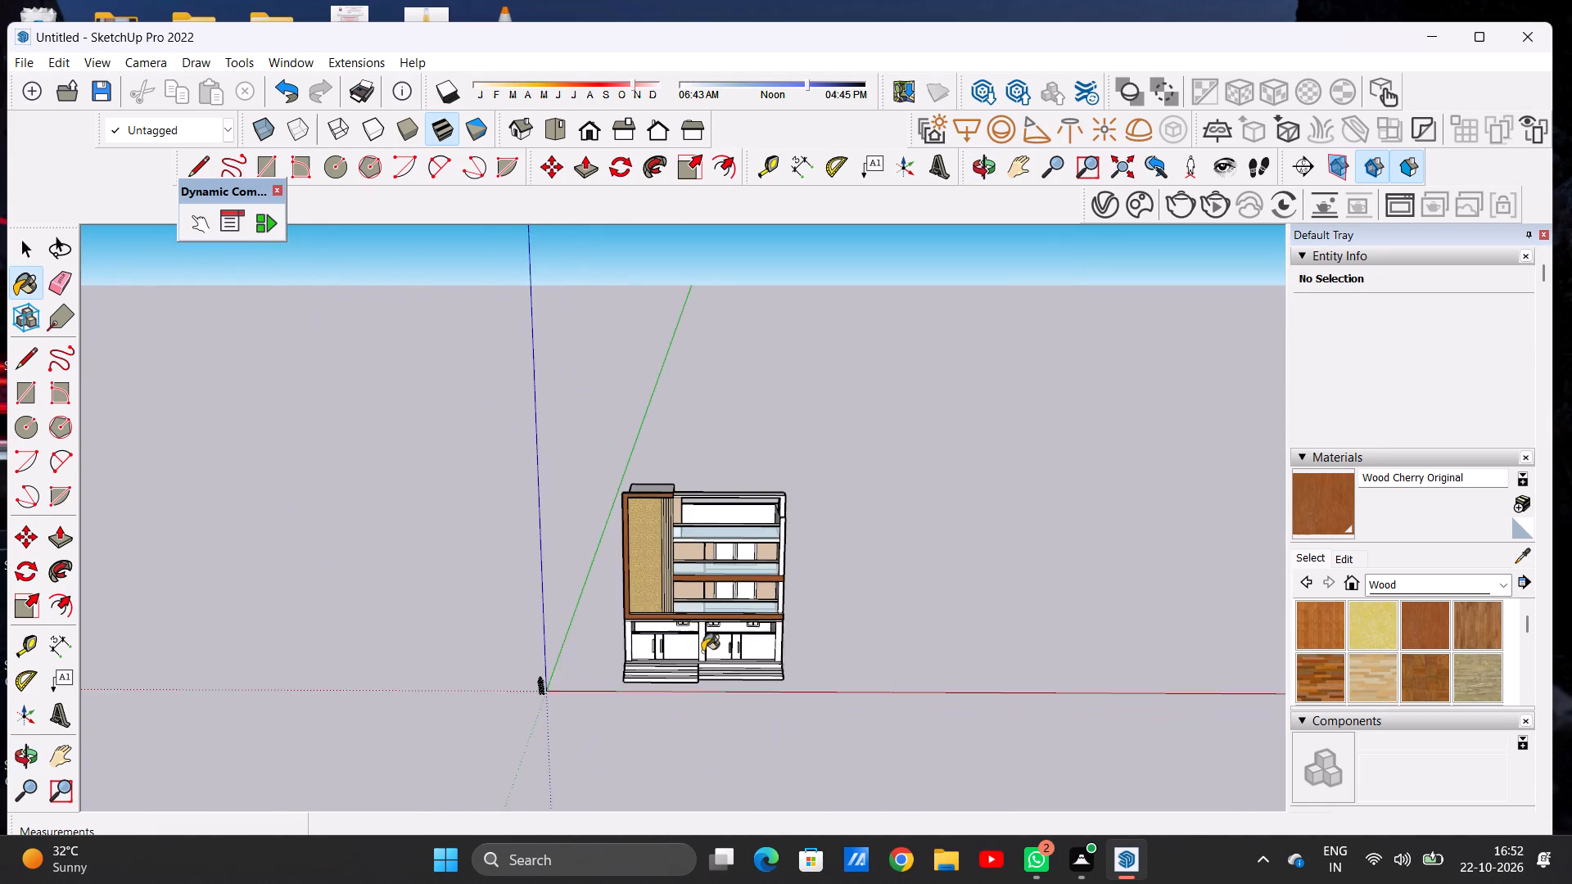
pyautogui.scroll(6, 806, 497)
pyautogui.moveTo(633, 674); pyautogui.dragTo(635, 607, button='middle')
pyautogui.scroll(1, 635, 604)
pyautogui.scroll(-12, 664, 622)
pyautogui.scroll(4, 635, 704)
pyautogui.scroll(-1, 635, 704)
pyautogui.scroll(16, 663, 584)
pyautogui.scroll(-13, 992, 379)
pyautogui.scroll(5, 958, 481)
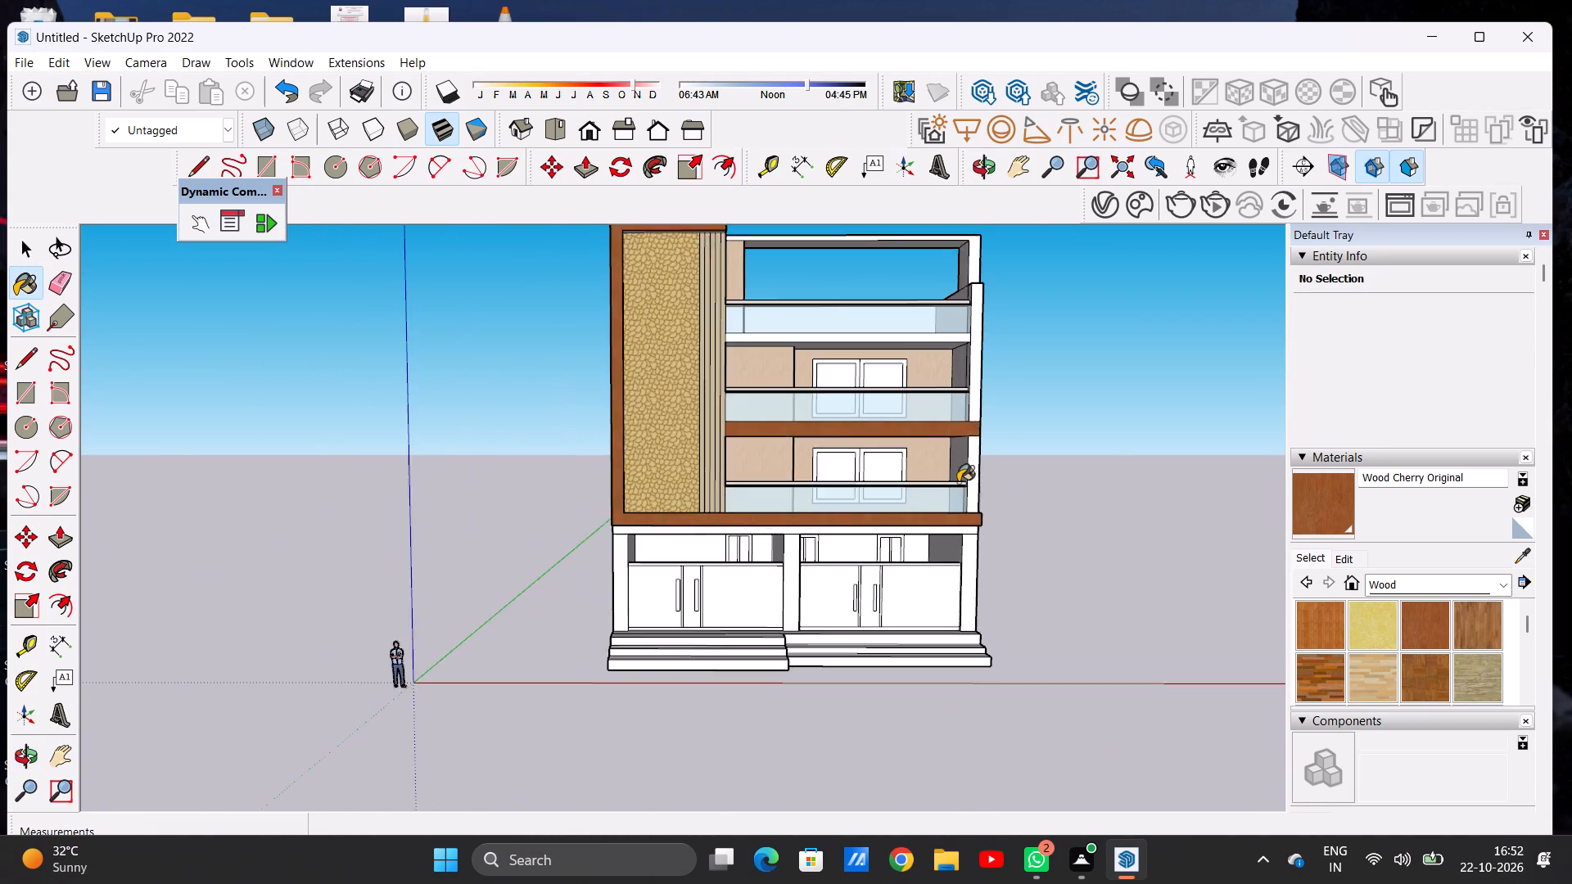
pyautogui.scroll(6, 958, 482)
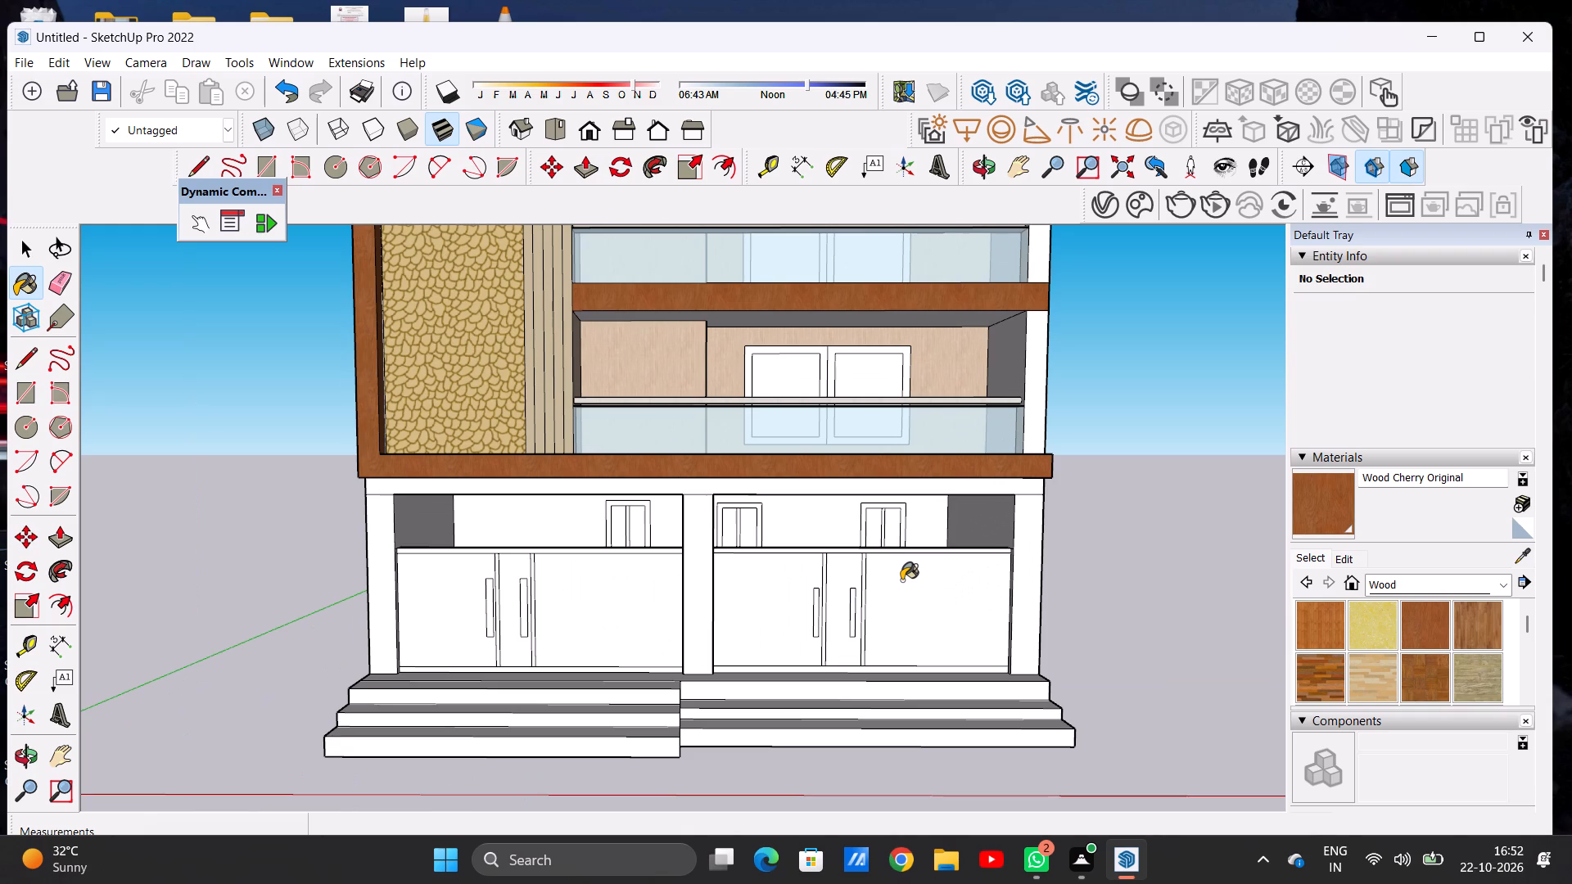
pyautogui.press('space')
# Erase the edge line dividing the ground floor's left pillar from the beam above it.
pyautogui.scroll(4, 386, 534)
pyautogui.scroll(-1, 386, 534)
pyautogui.scroll(1, 386, 534)
pyautogui.scroll(-1, 386, 534)
pyautogui.scroll(6, 386, 534)
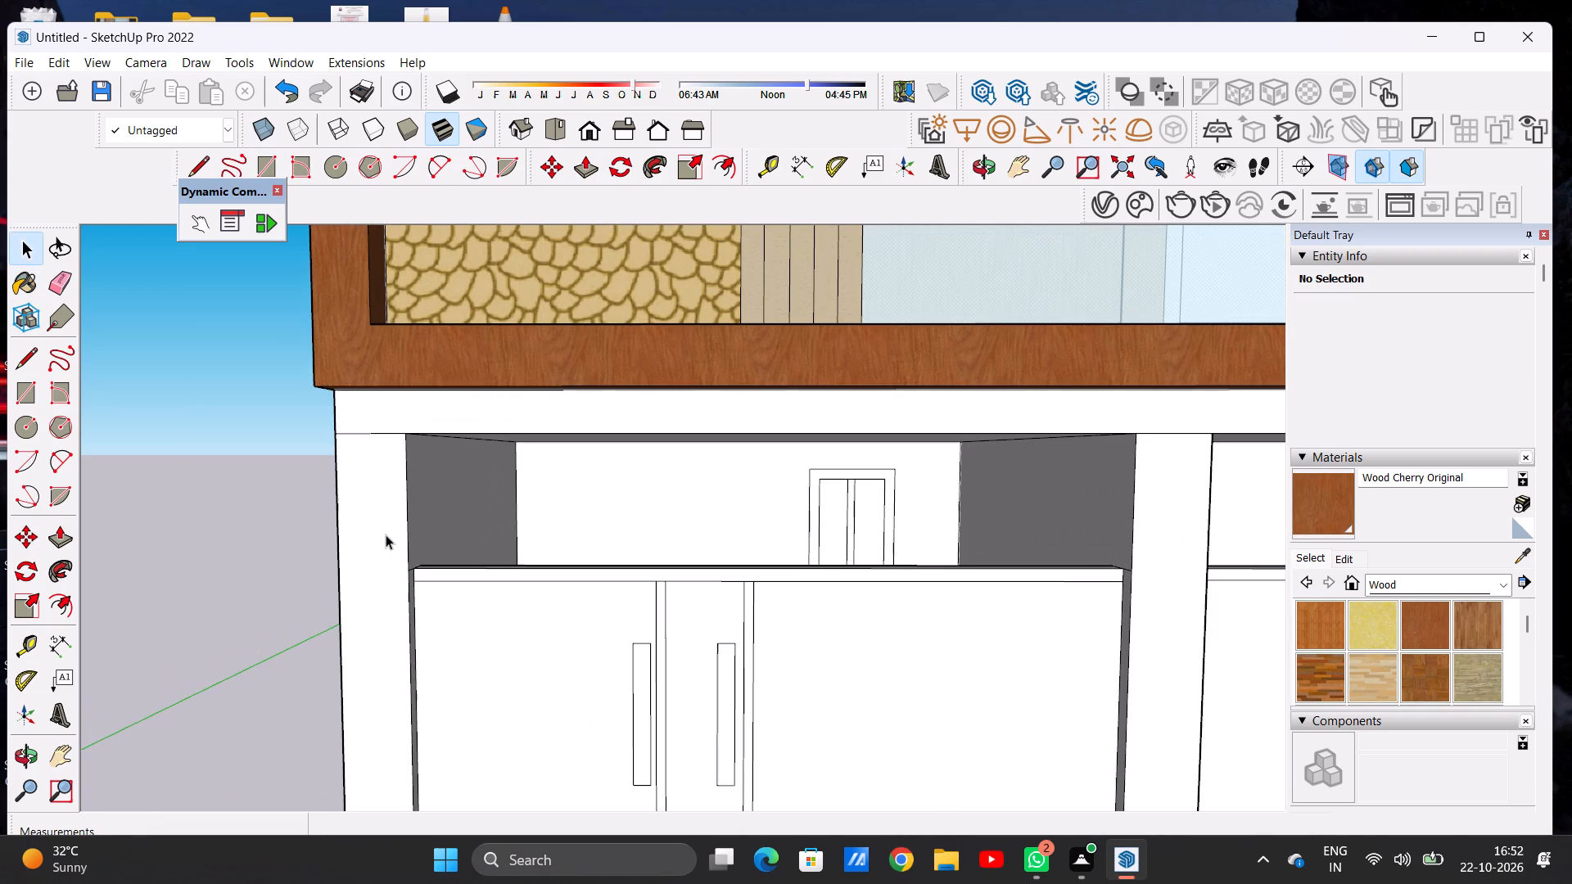
pyautogui.press('e')
pyautogui.scroll(5, 386, 409)
pyautogui.moveTo(377, 426); pyautogui.dragTo(368, 471)
pyautogui.press('space')
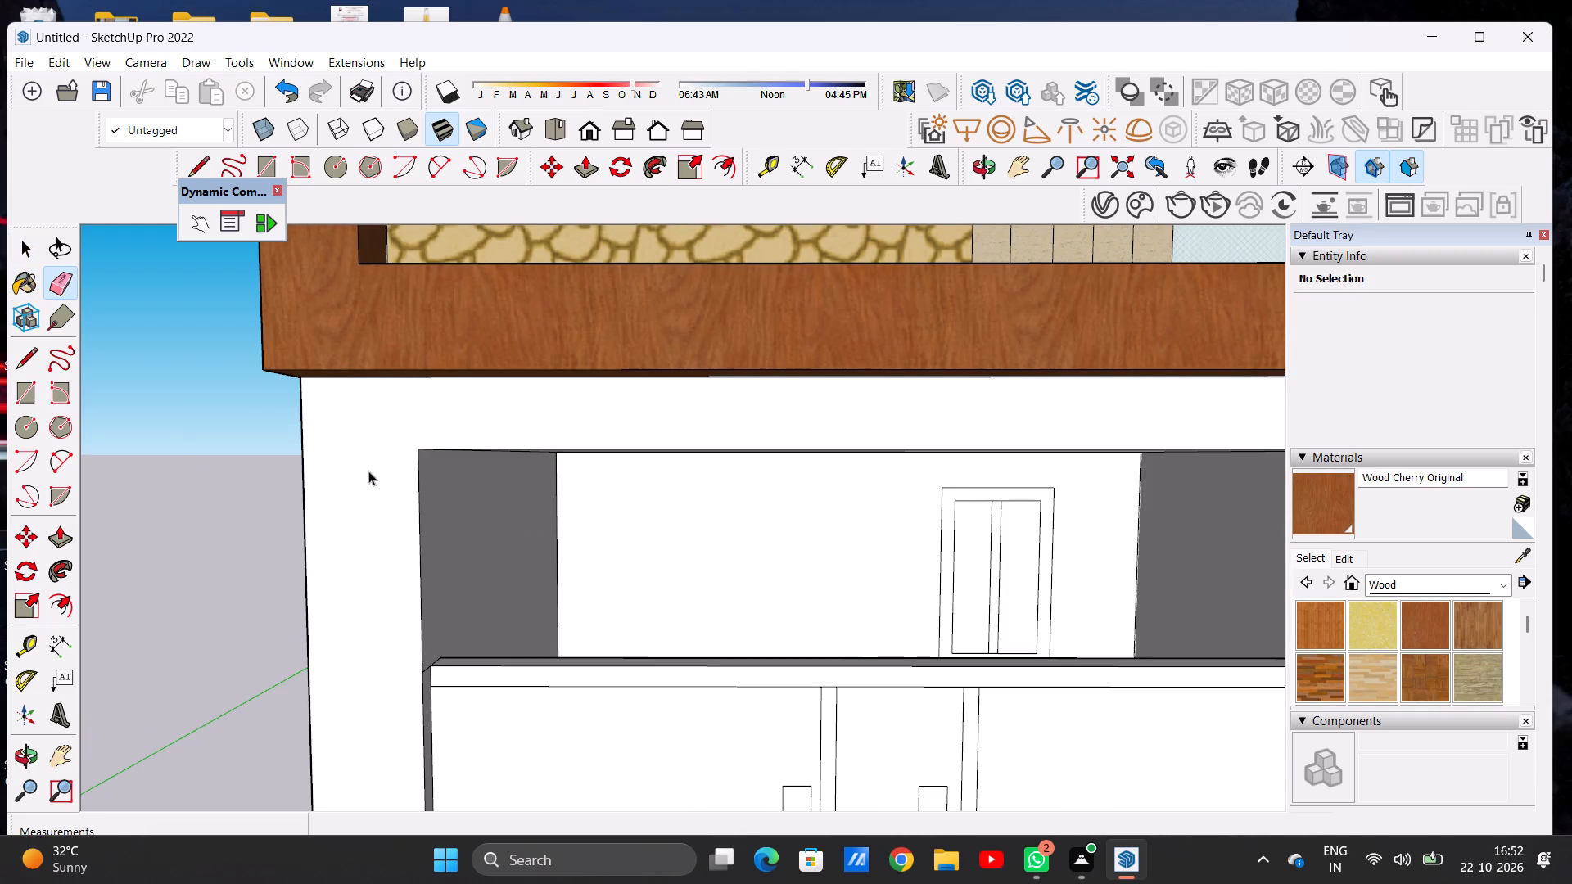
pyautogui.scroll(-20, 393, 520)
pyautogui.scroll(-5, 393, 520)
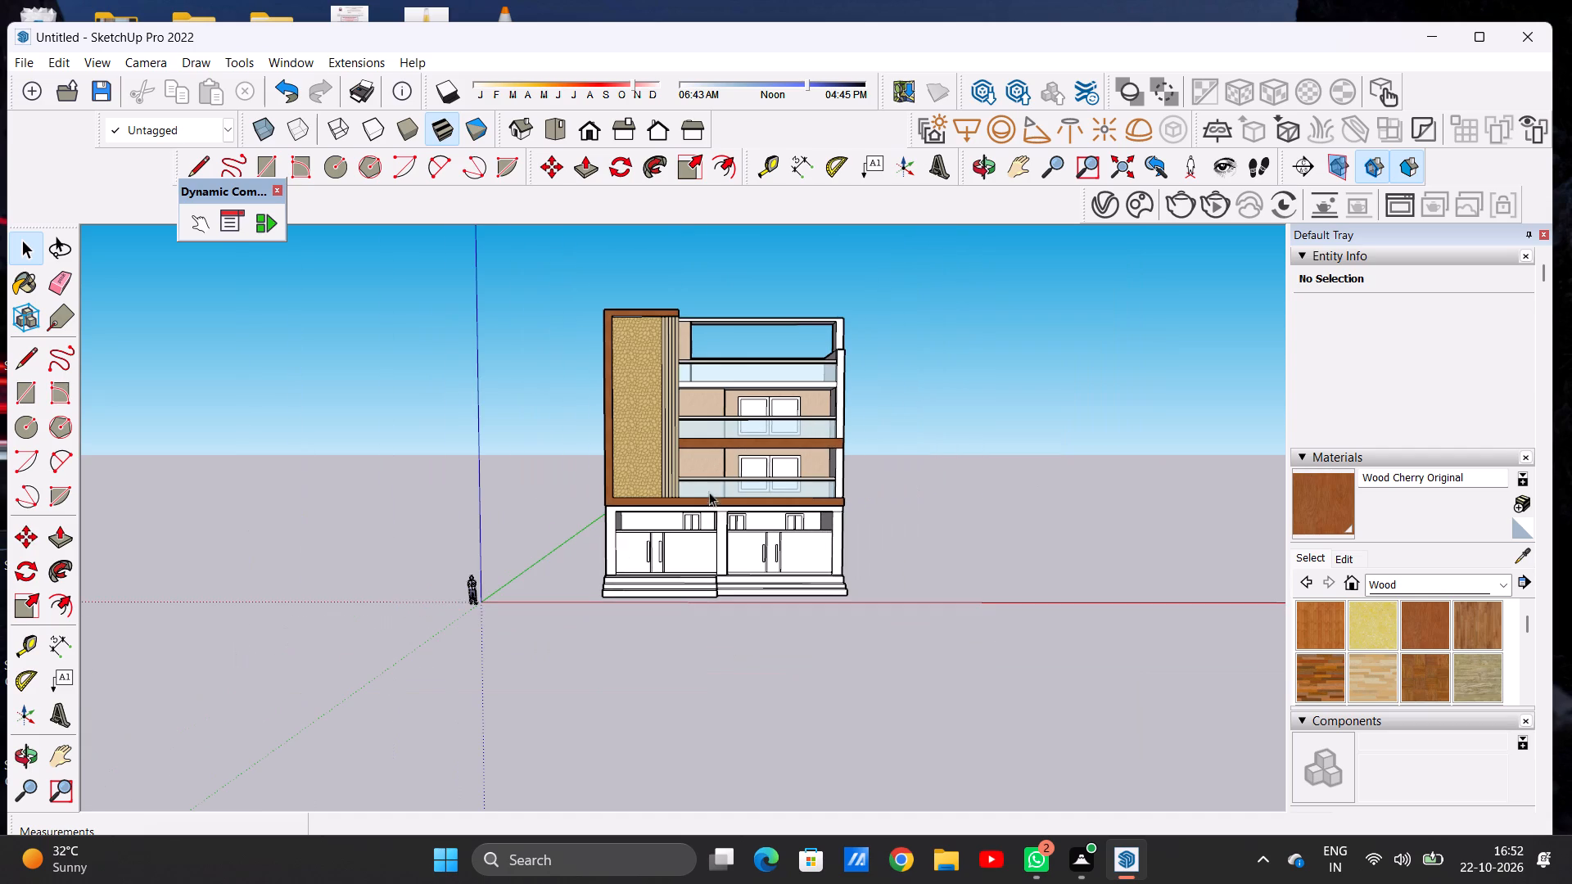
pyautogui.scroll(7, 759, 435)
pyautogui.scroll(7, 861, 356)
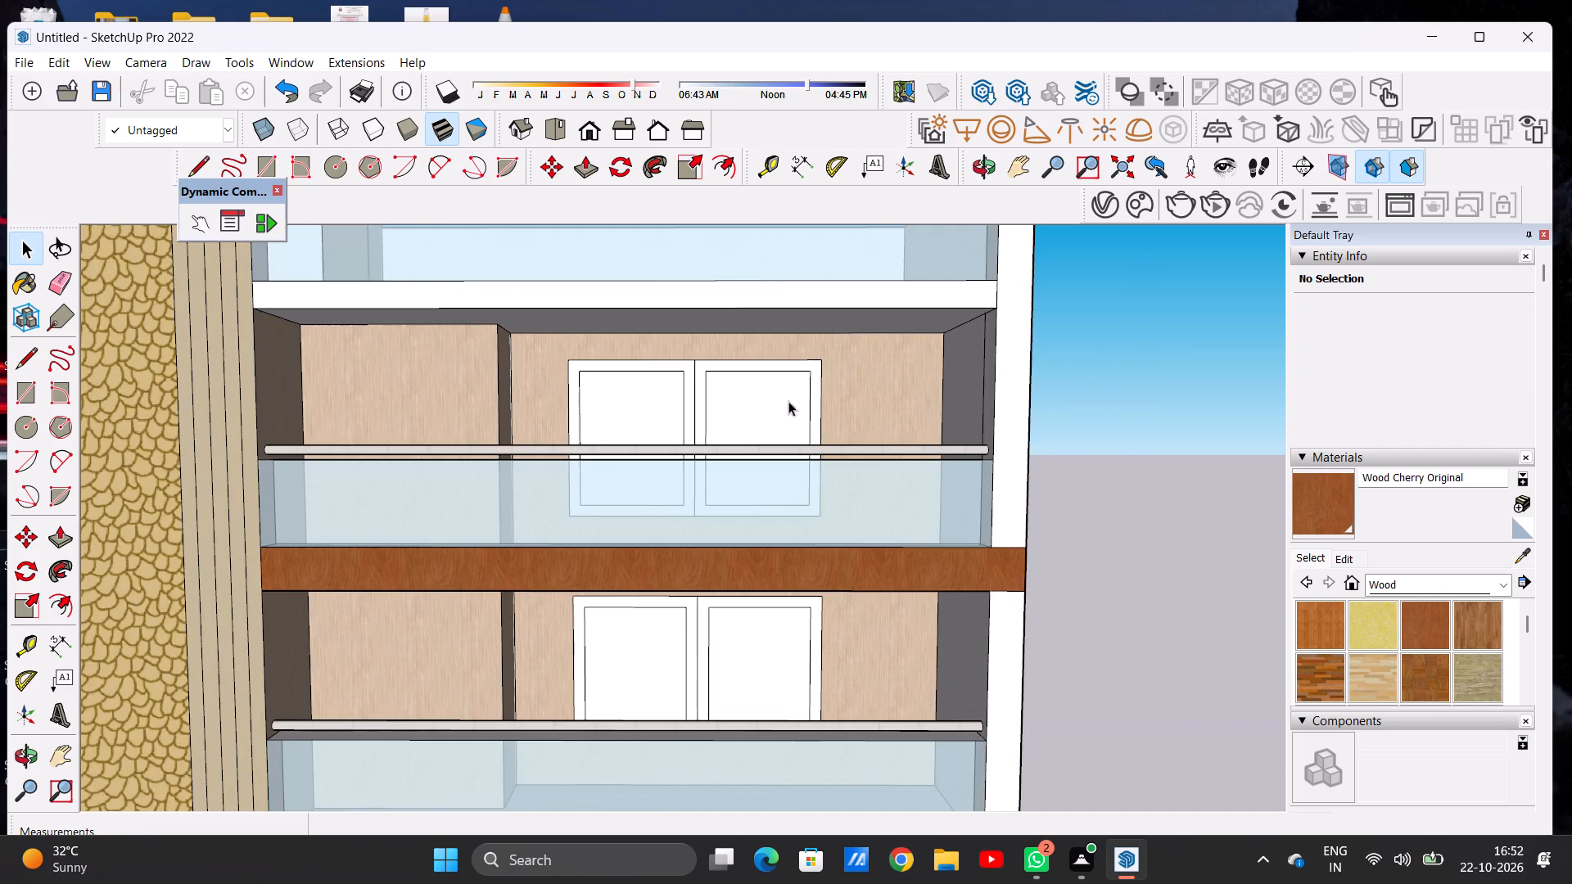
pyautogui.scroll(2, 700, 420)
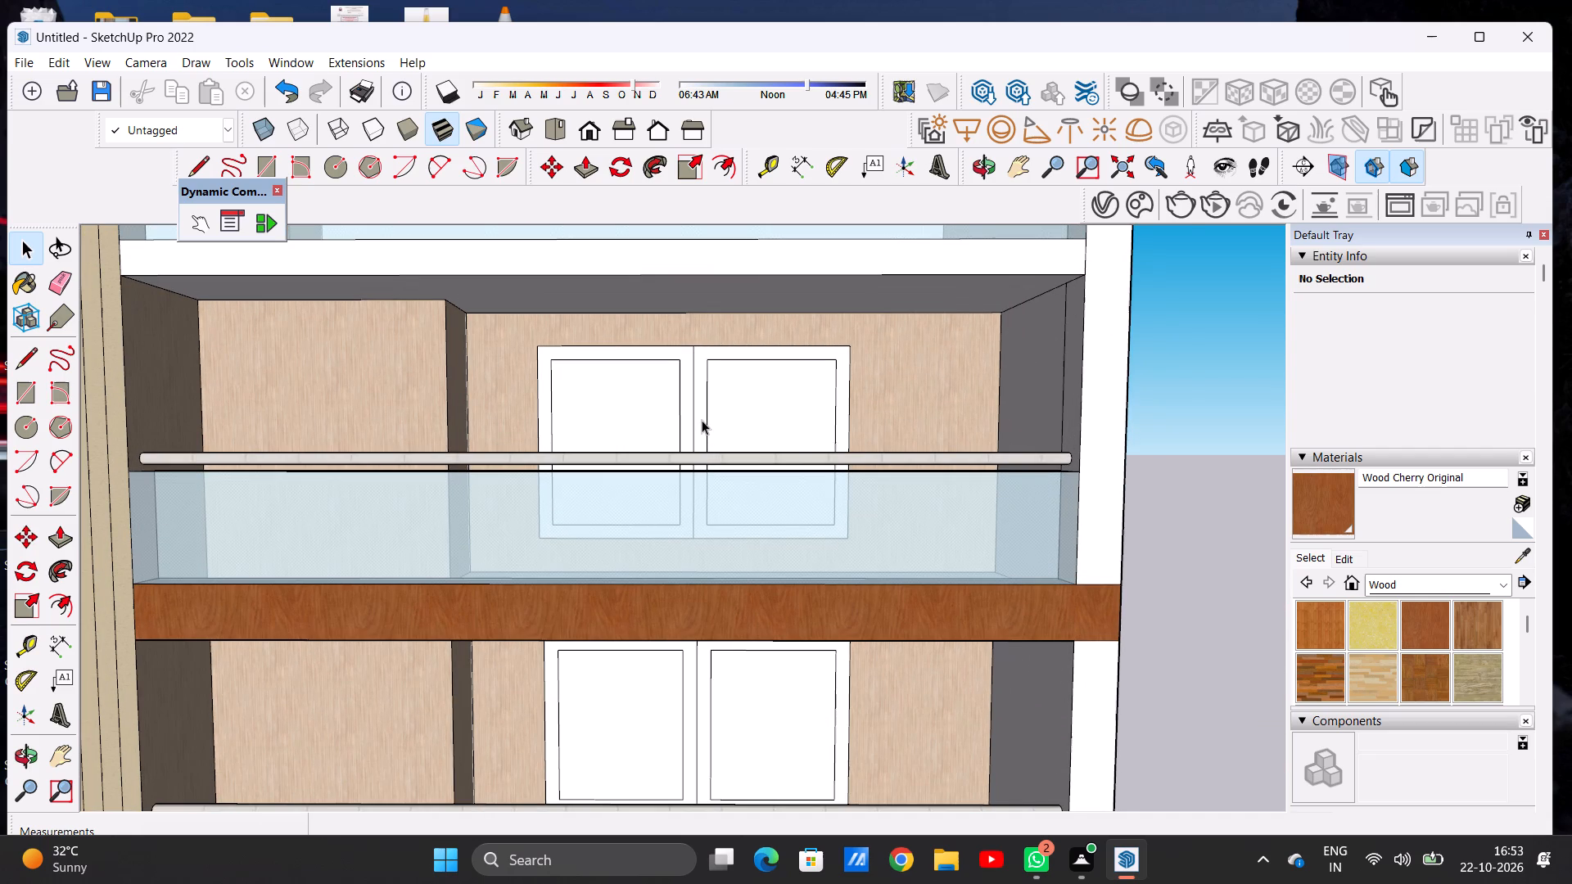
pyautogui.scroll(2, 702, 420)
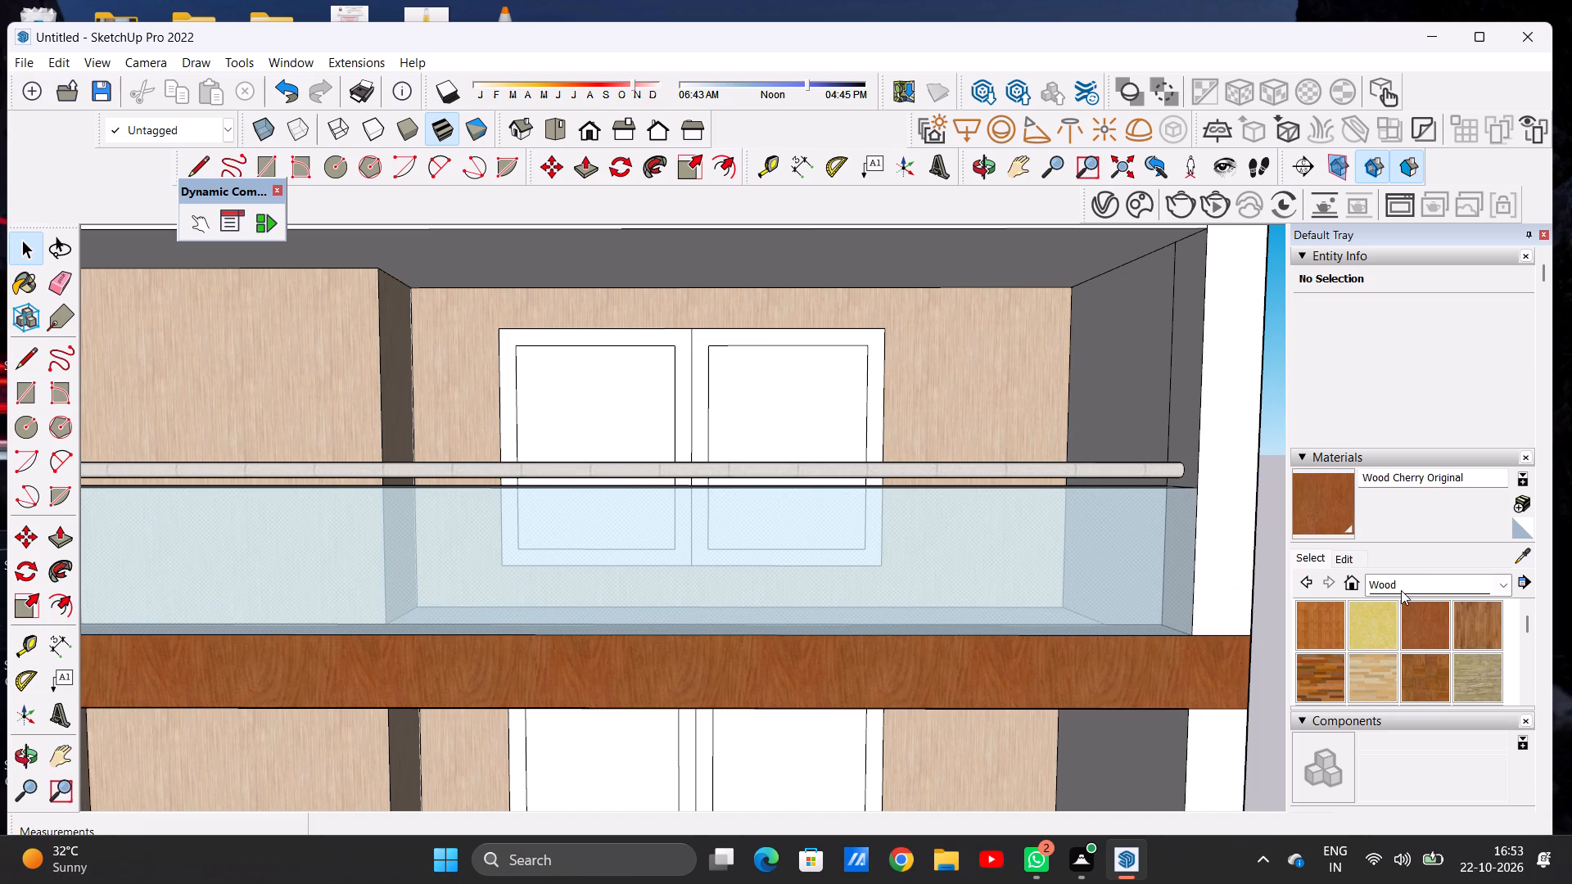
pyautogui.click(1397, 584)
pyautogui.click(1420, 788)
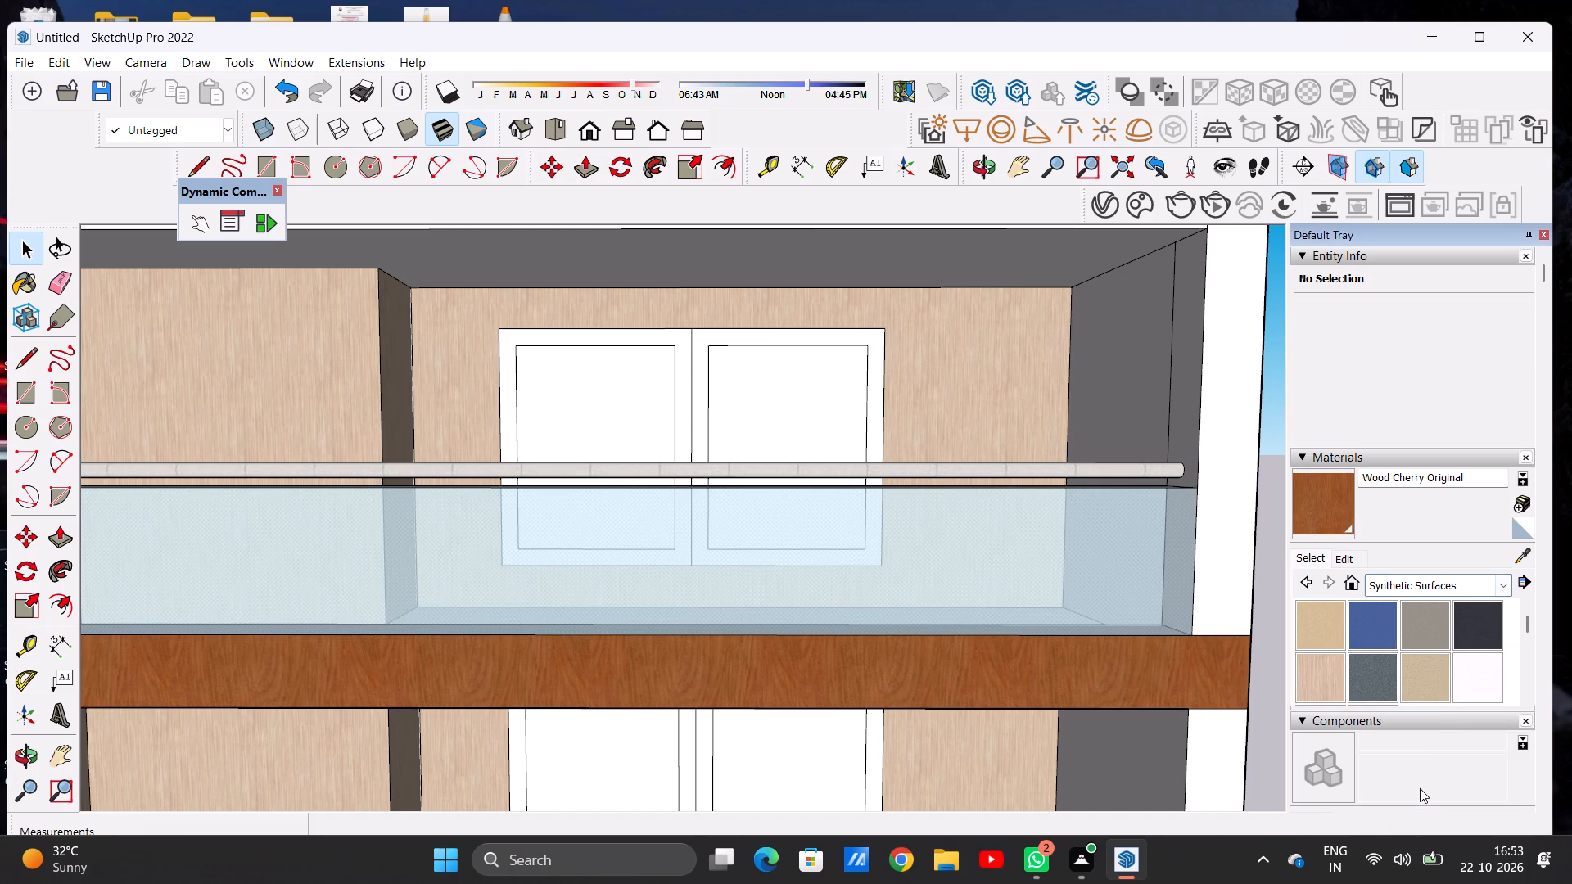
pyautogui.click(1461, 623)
# Apply Wood Veneer 01 from the Wood materials to the frame around the second-floor window's right pane.
pyautogui.click(1392, 584)
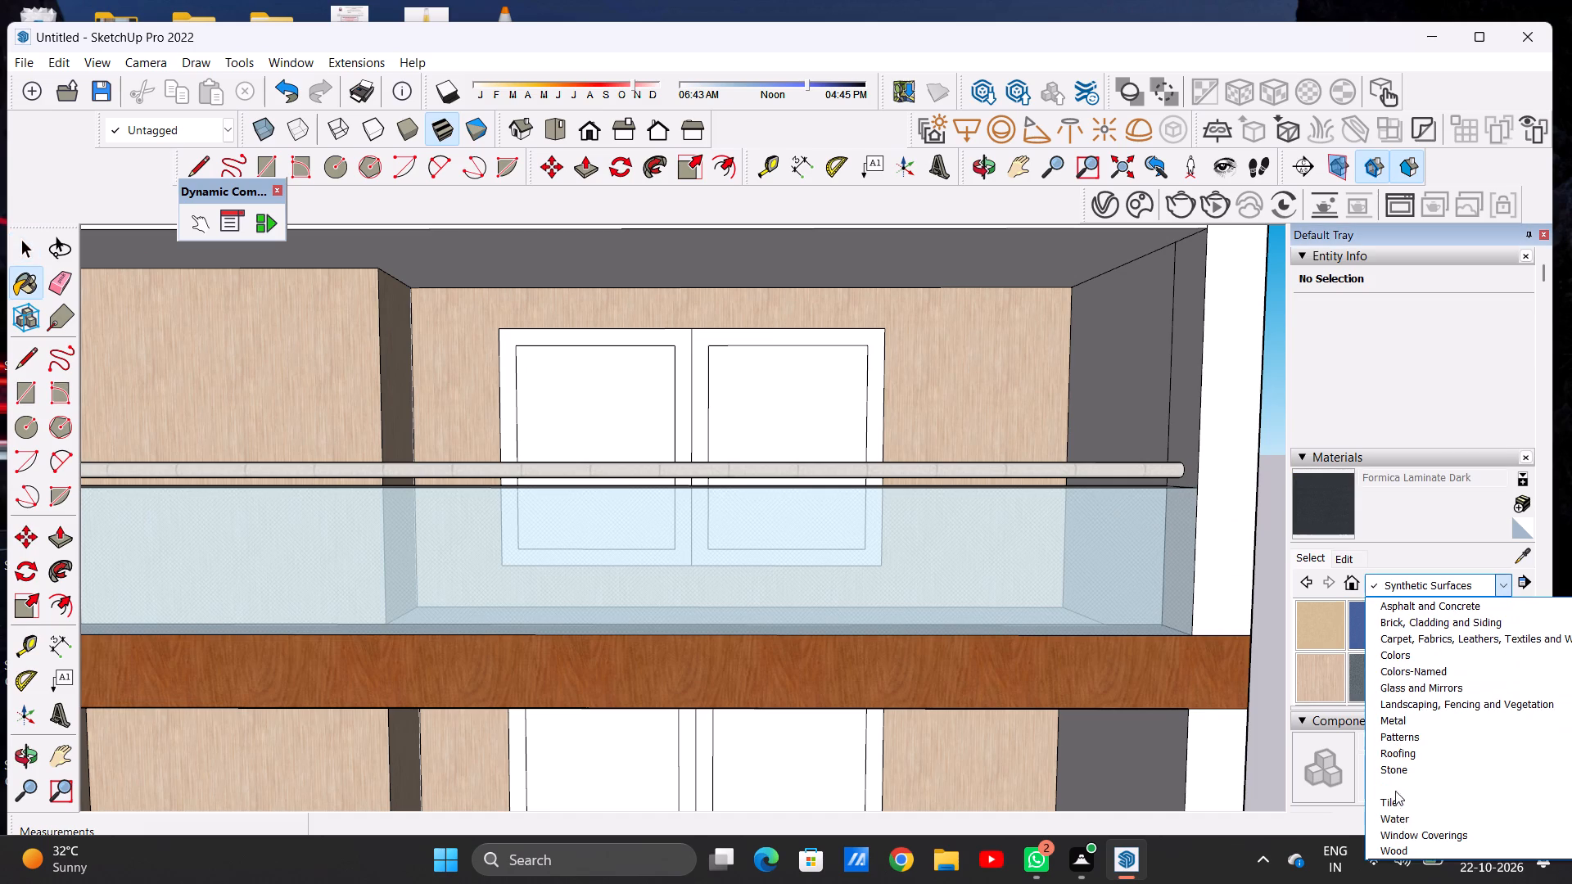
pyautogui.click(1390, 845)
pyautogui.scroll(-2, 1413, 661)
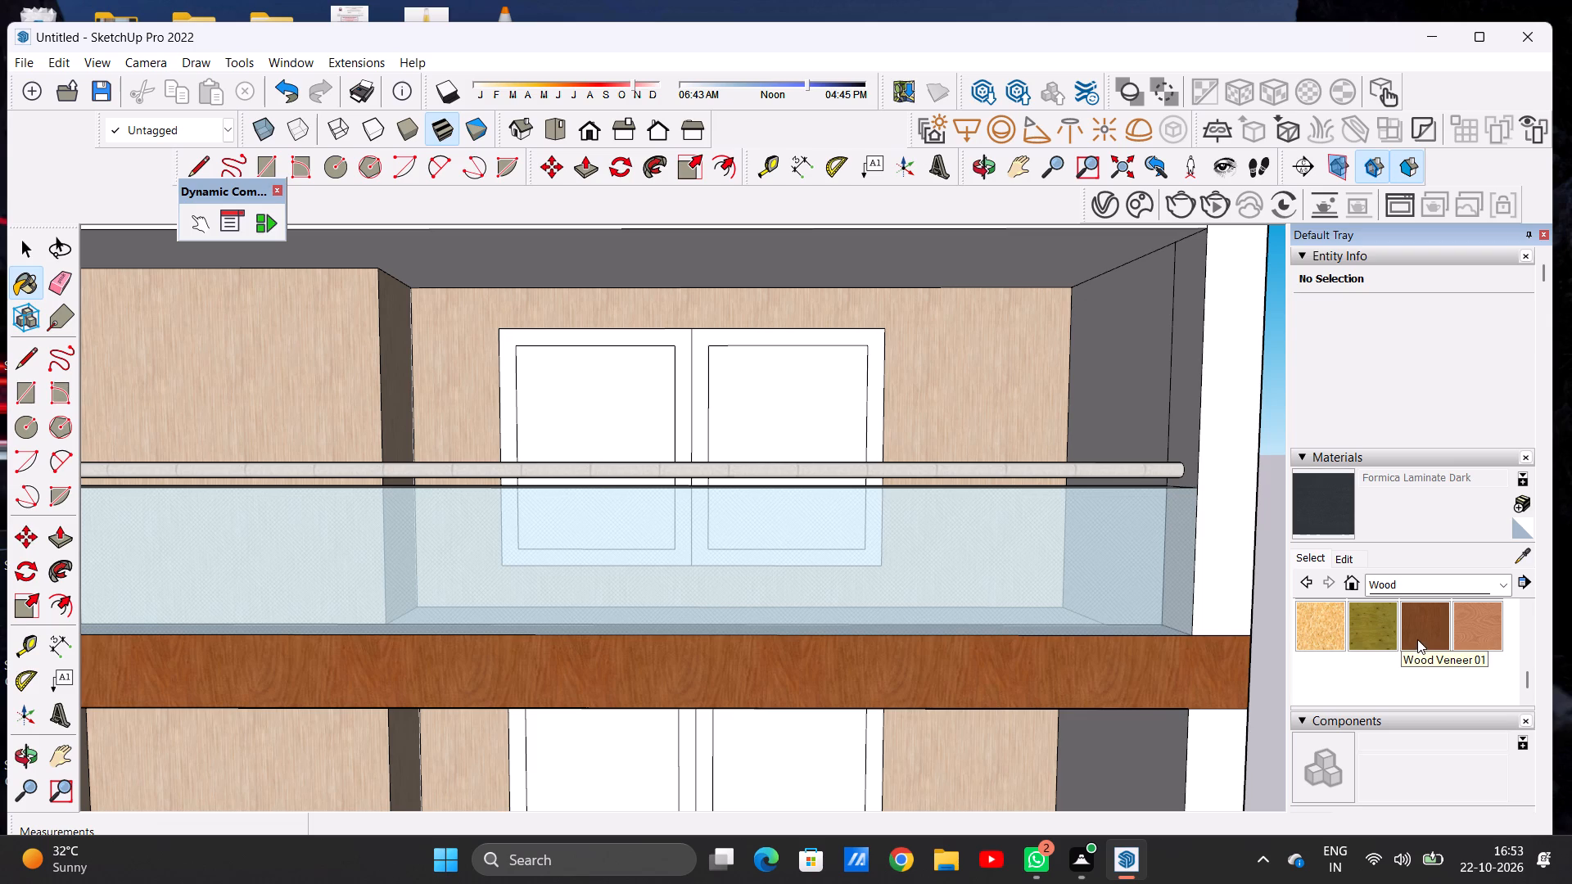
pyautogui.click(1417, 639)
pyautogui.scroll(6, 862, 362)
pyautogui.click(879, 315)
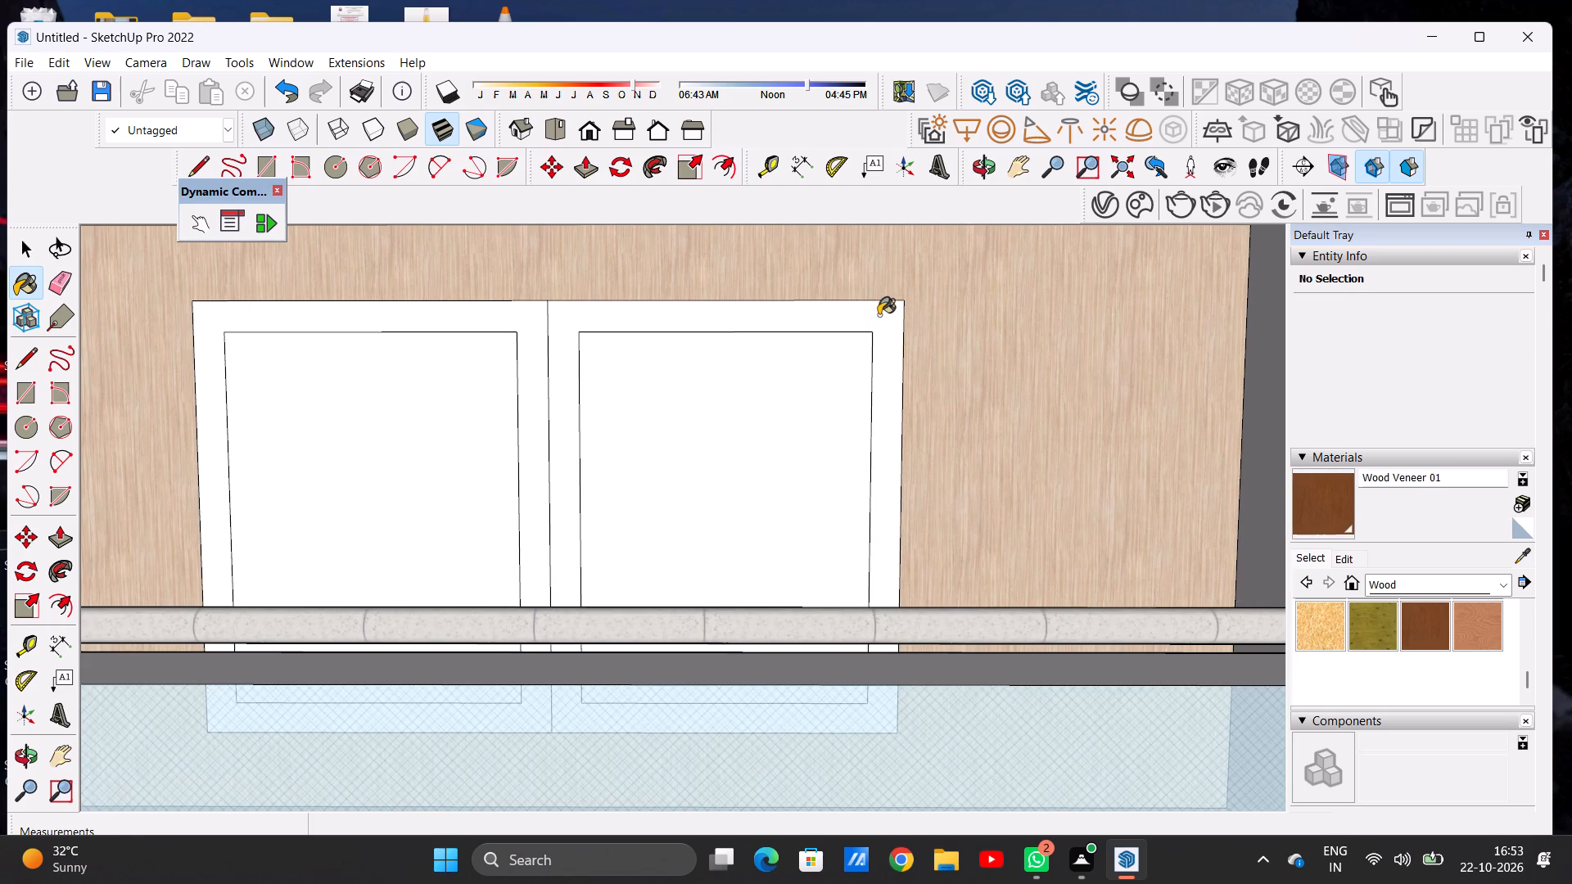
# Darken the Wood Veneer 01 material to a deep brown by lowering its colour brightness.
pyautogui.click(1340, 557)
pyautogui.click(1393, 682)
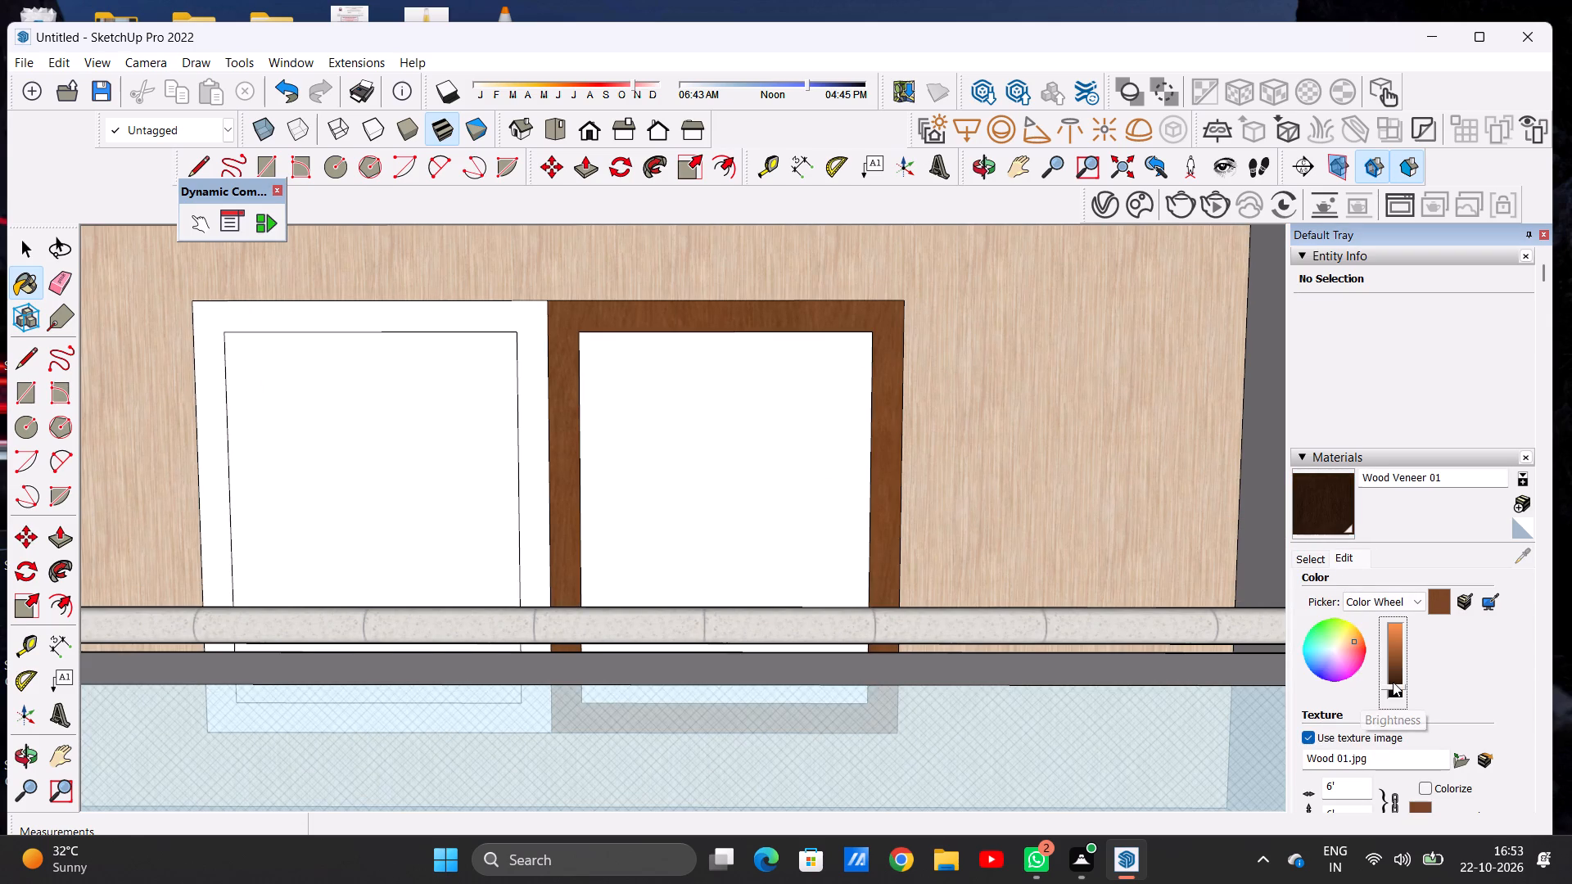
pyautogui.click(1396, 680)
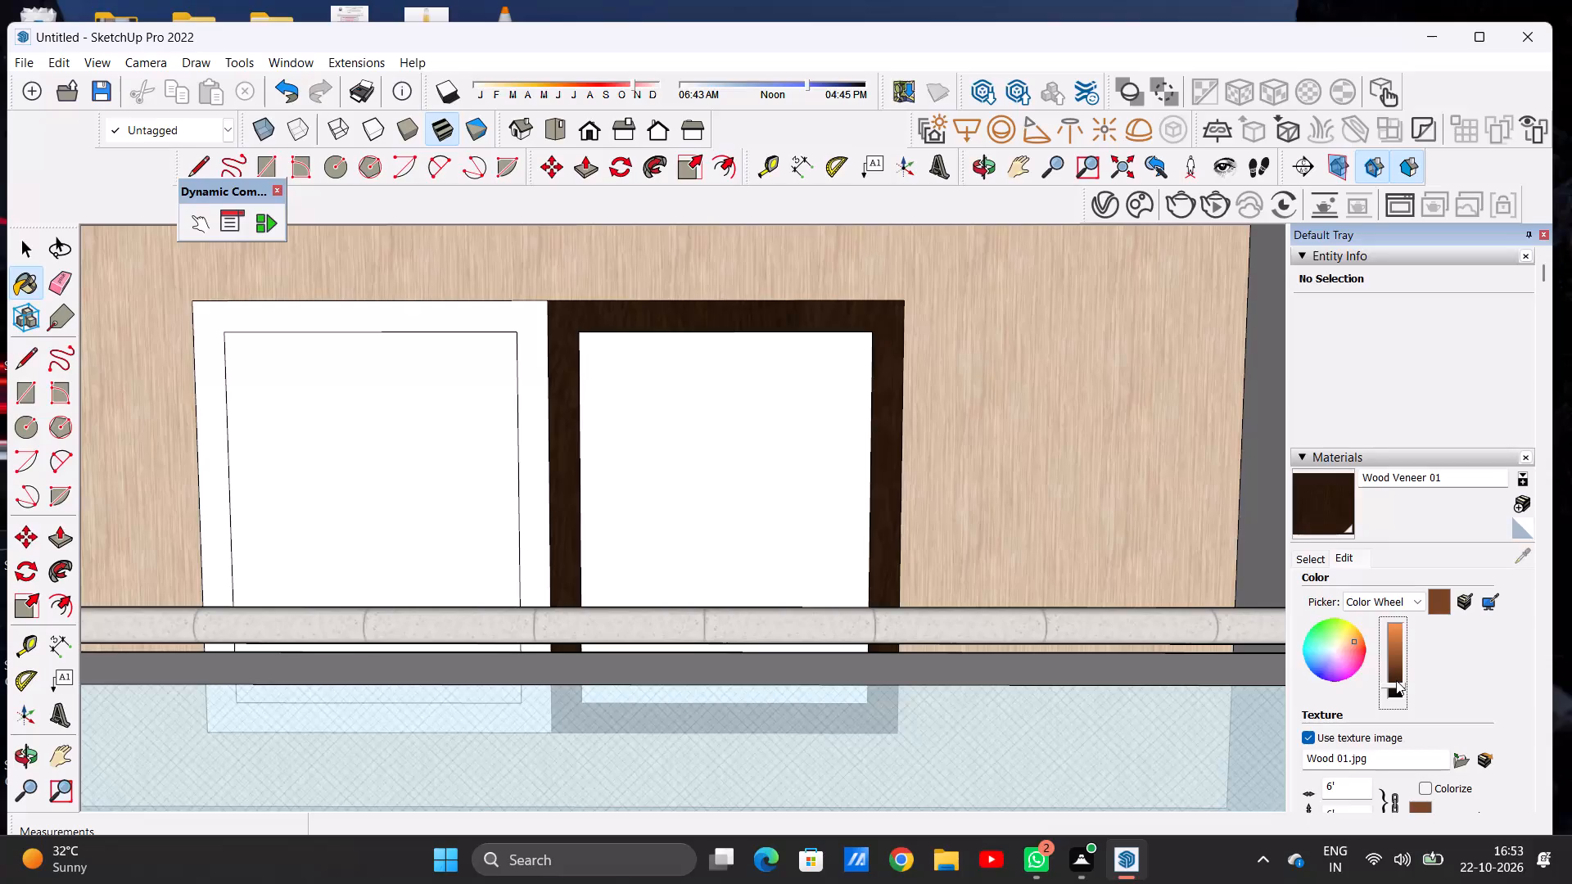
pyautogui.click(1396, 679)
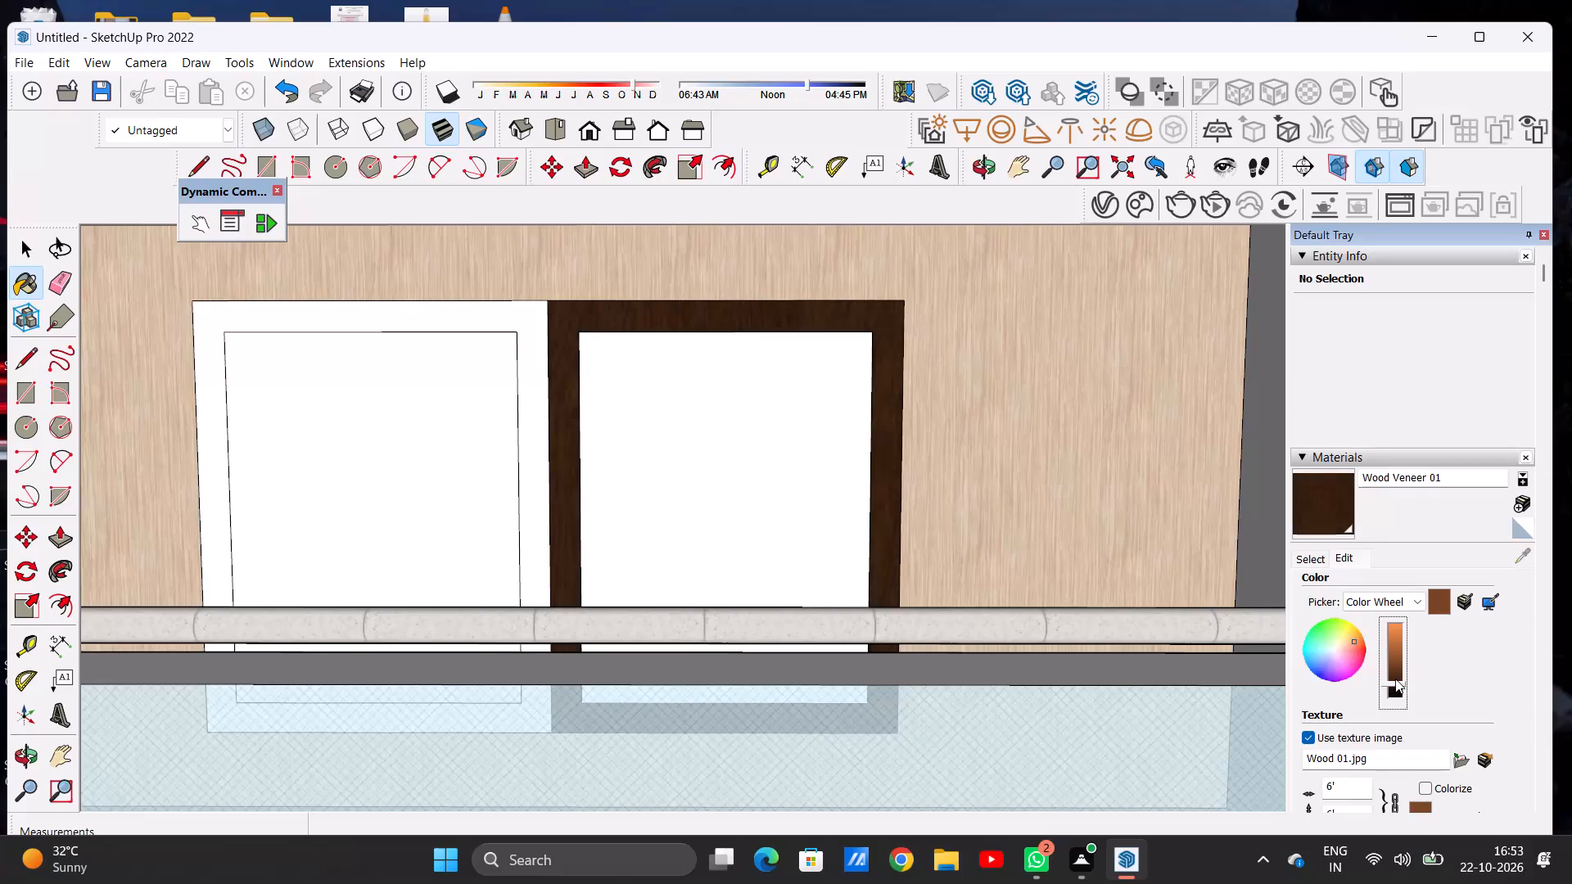
pyautogui.click(1391, 672)
# Apply the darkened Wood Veneer 01 to the frame around the second-floor window's left pane.
pyautogui.scroll(-5, 878, 463)
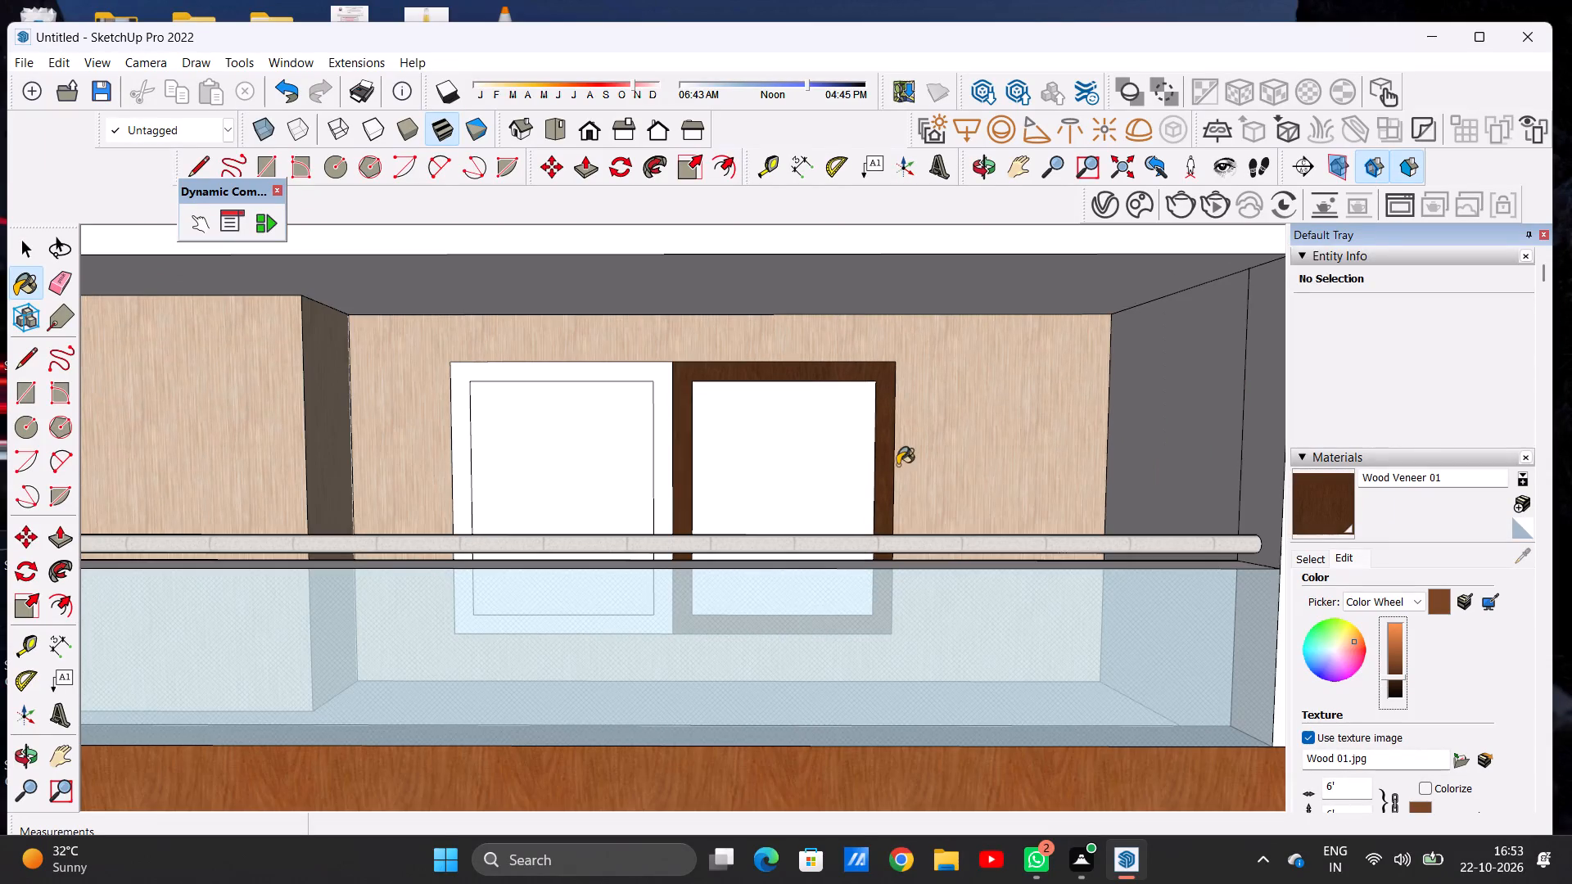
pyautogui.scroll(12, 689, 415)
pyautogui.click(627, 366)
pyautogui.scroll(-9, 750, 390)
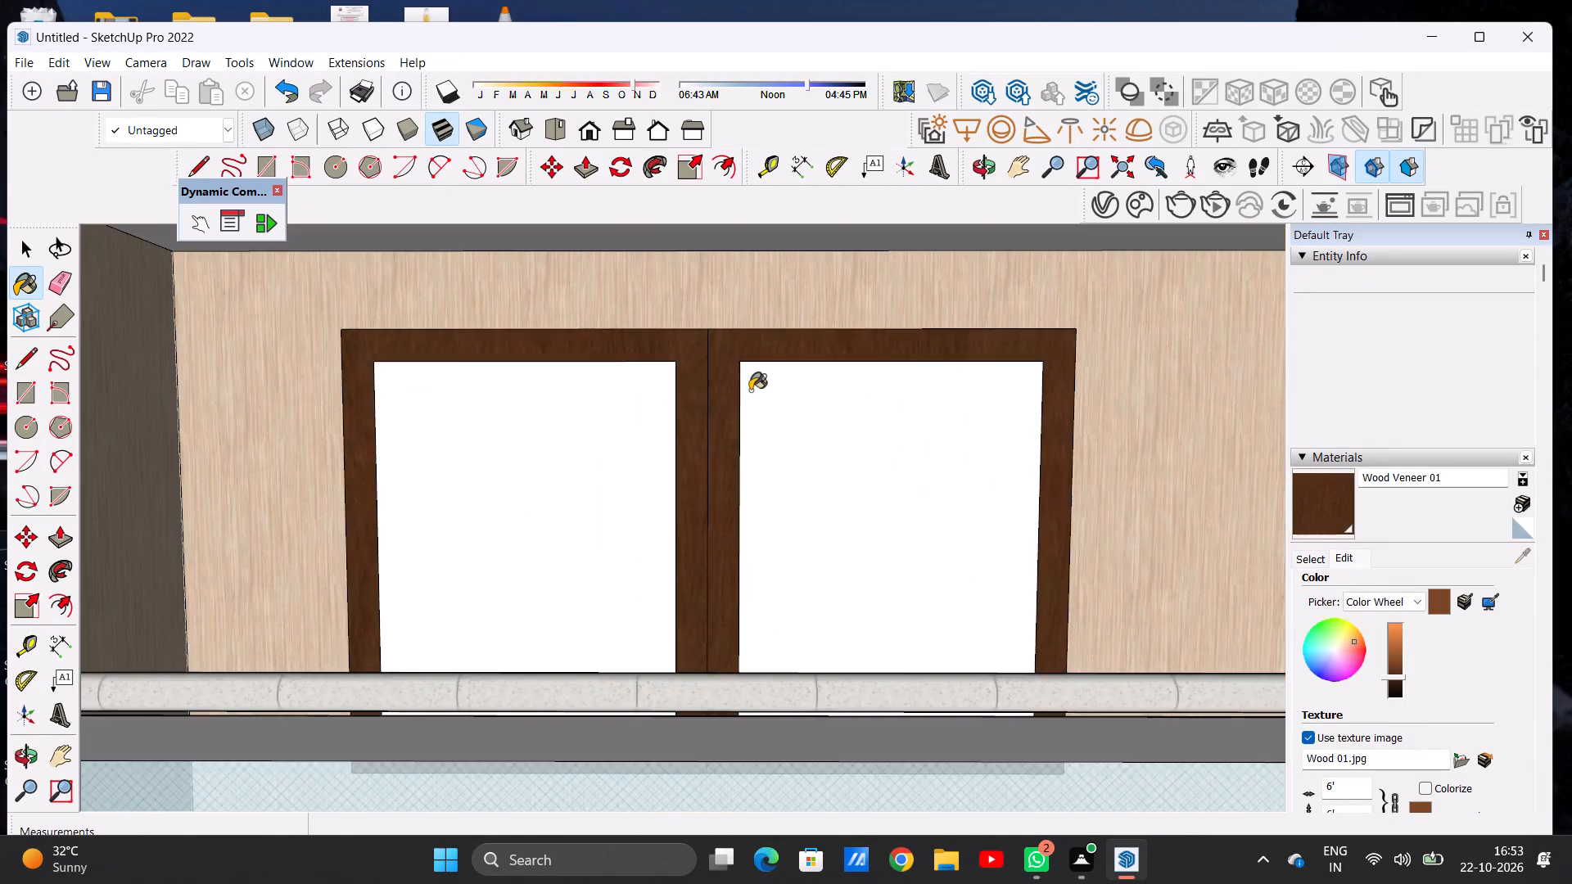
# Apply the darkened Wood Veneer 01 to both pane frames of the first-floor window.
pyautogui.scroll(-5, 750, 390)
pyautogui.scroll(-12, 629, 390)
pyautogui.scroll(5, 748, 575)
pyautogui.scroll(-1, 748, 575)
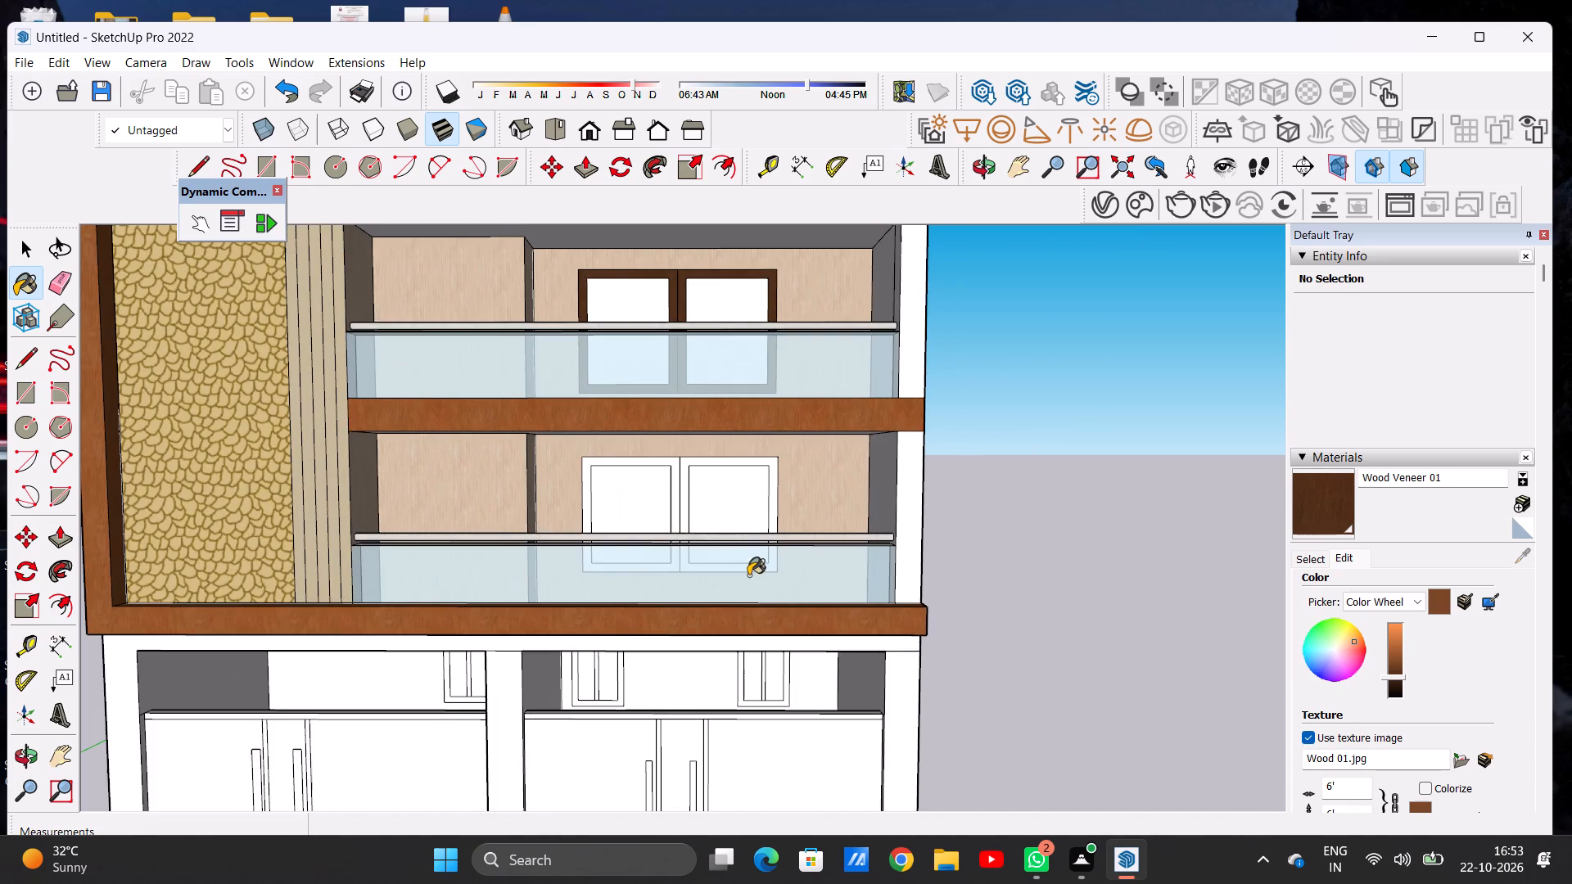
pyautogui.scroll(6, 640, 540)
pyautogui.scroll(8, 664, 444)
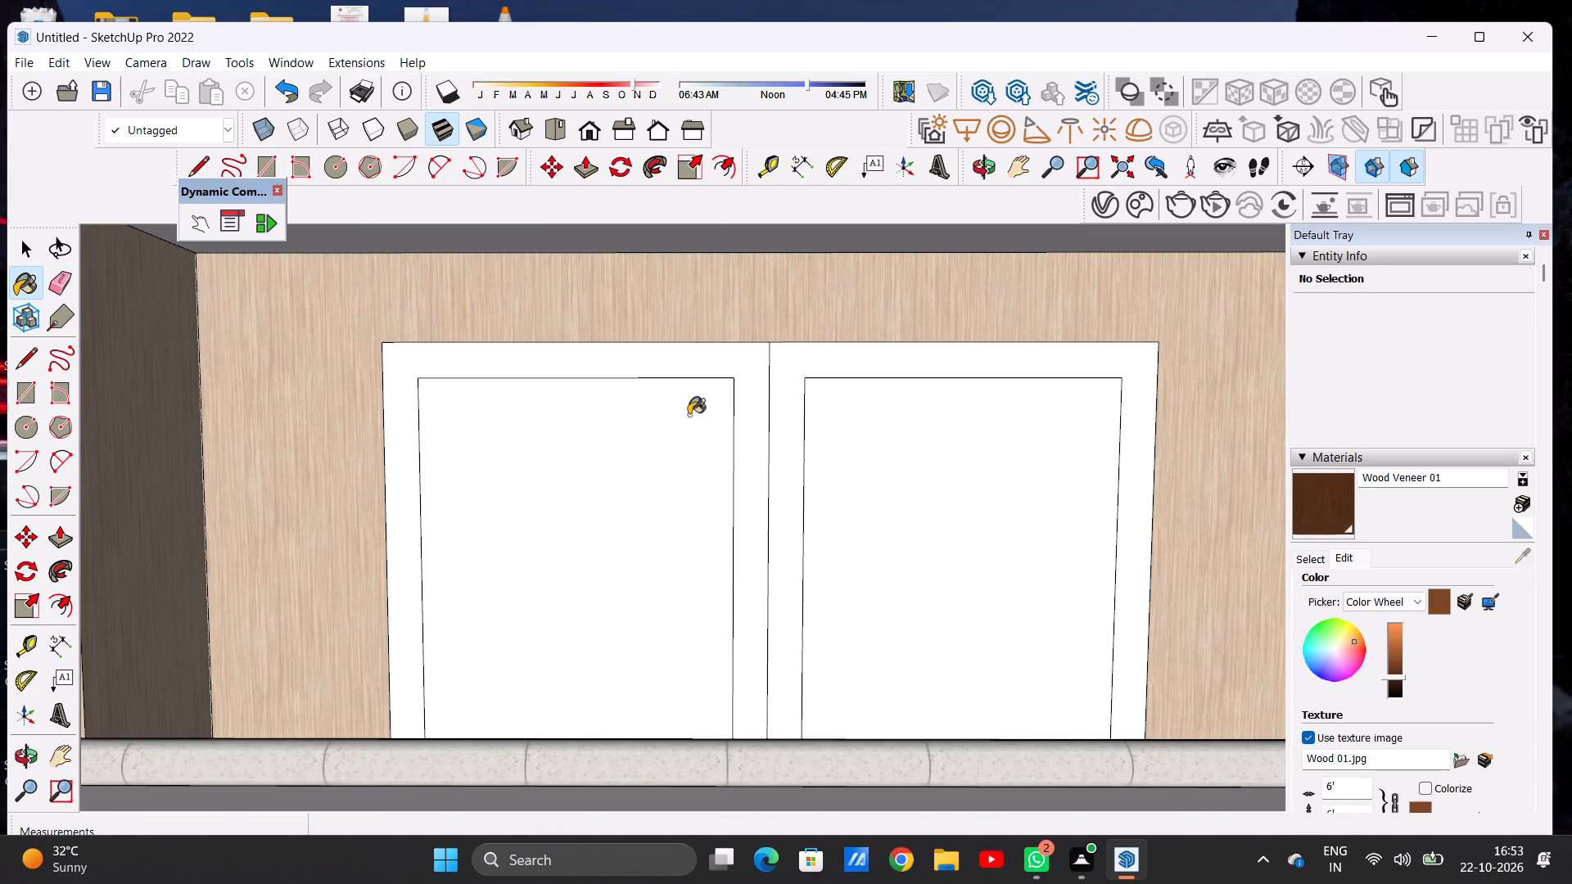
pyautogui.click(747, 362)
pyautogui.click(800, 361)
pyautogui.scroll(-12, 800, 361)
pyautogui.scroll(-9, 754, 399)
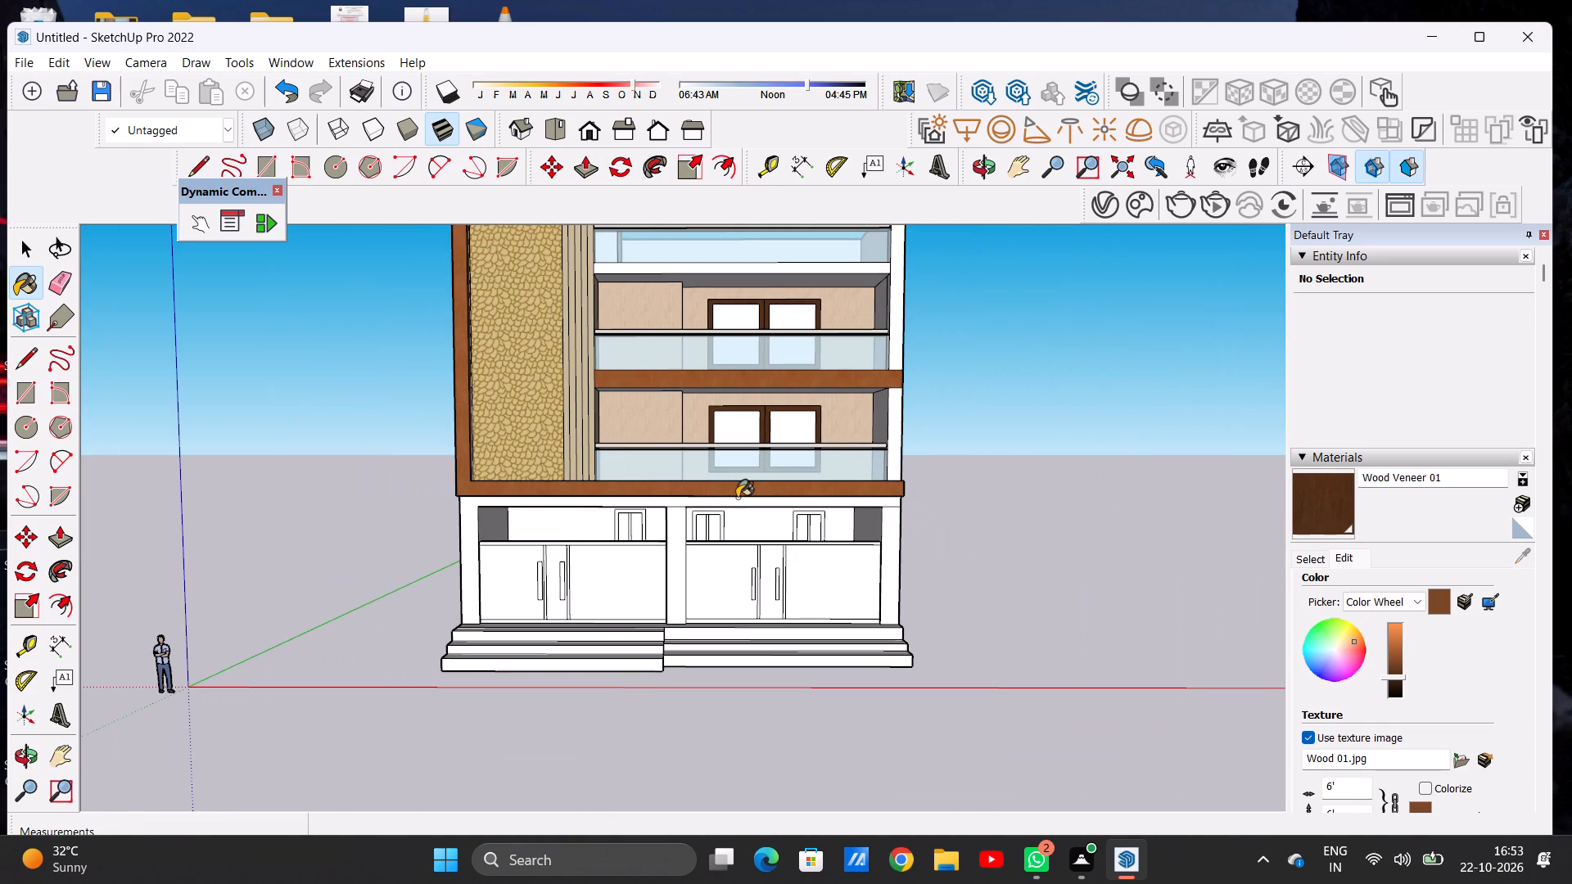
pyautogui.press('space')
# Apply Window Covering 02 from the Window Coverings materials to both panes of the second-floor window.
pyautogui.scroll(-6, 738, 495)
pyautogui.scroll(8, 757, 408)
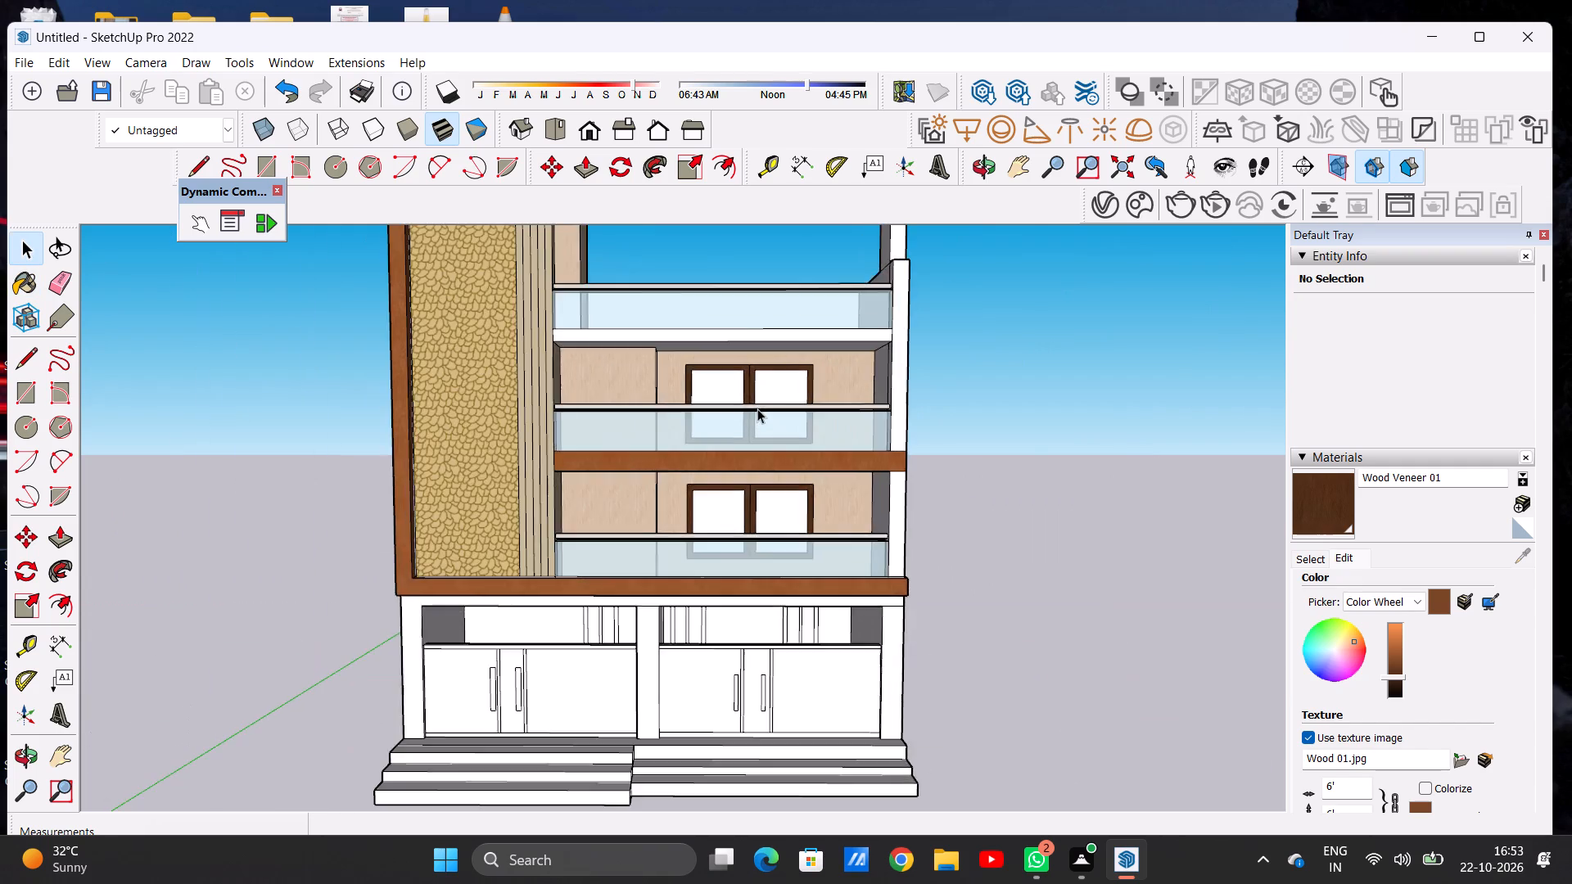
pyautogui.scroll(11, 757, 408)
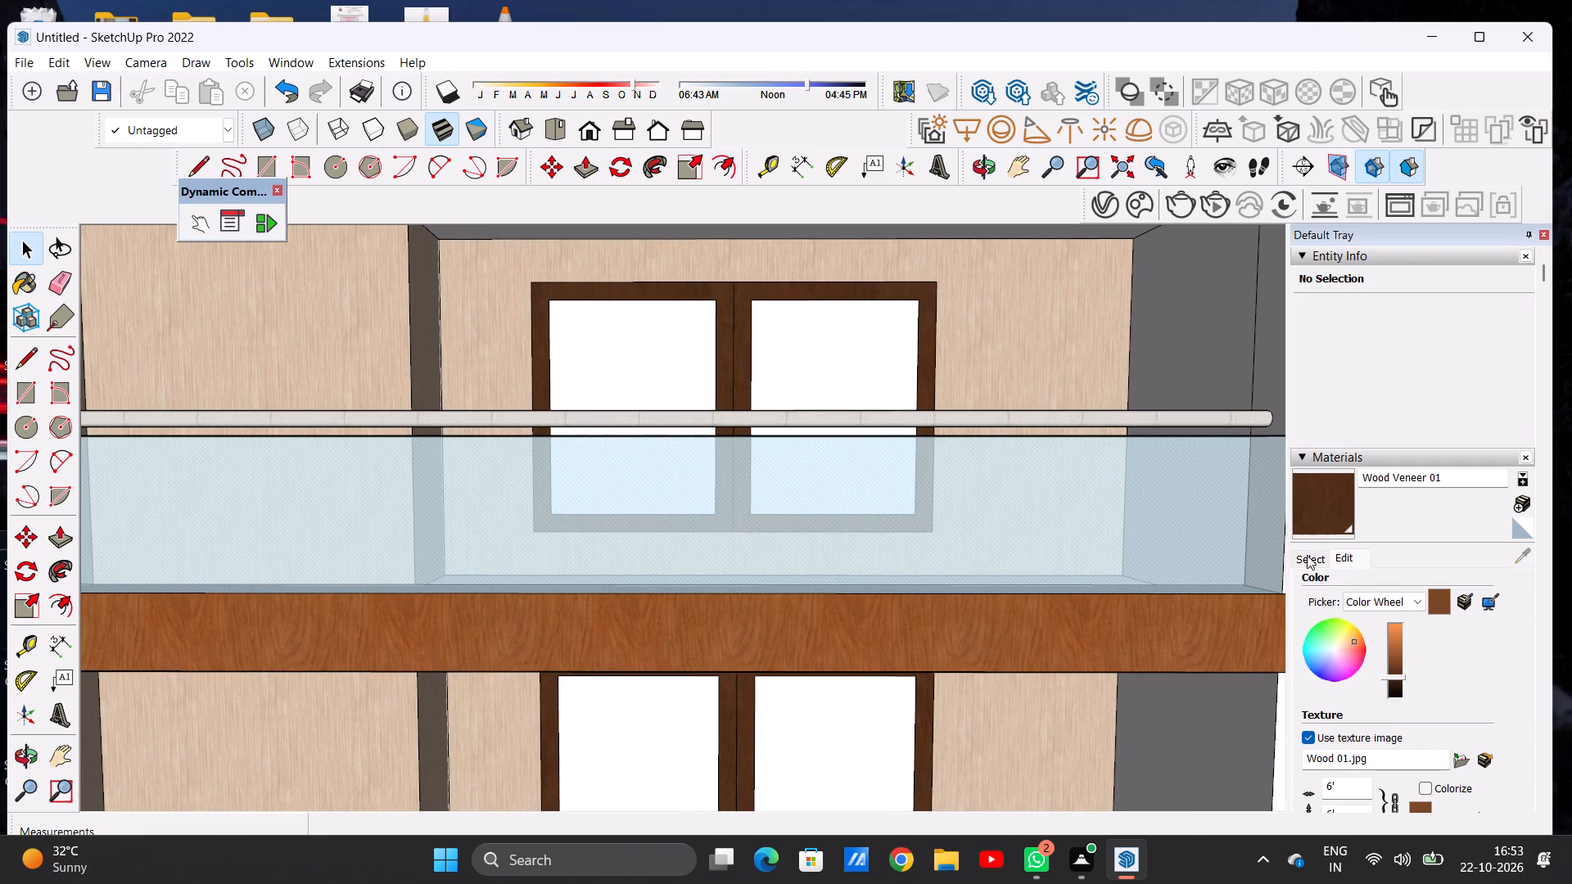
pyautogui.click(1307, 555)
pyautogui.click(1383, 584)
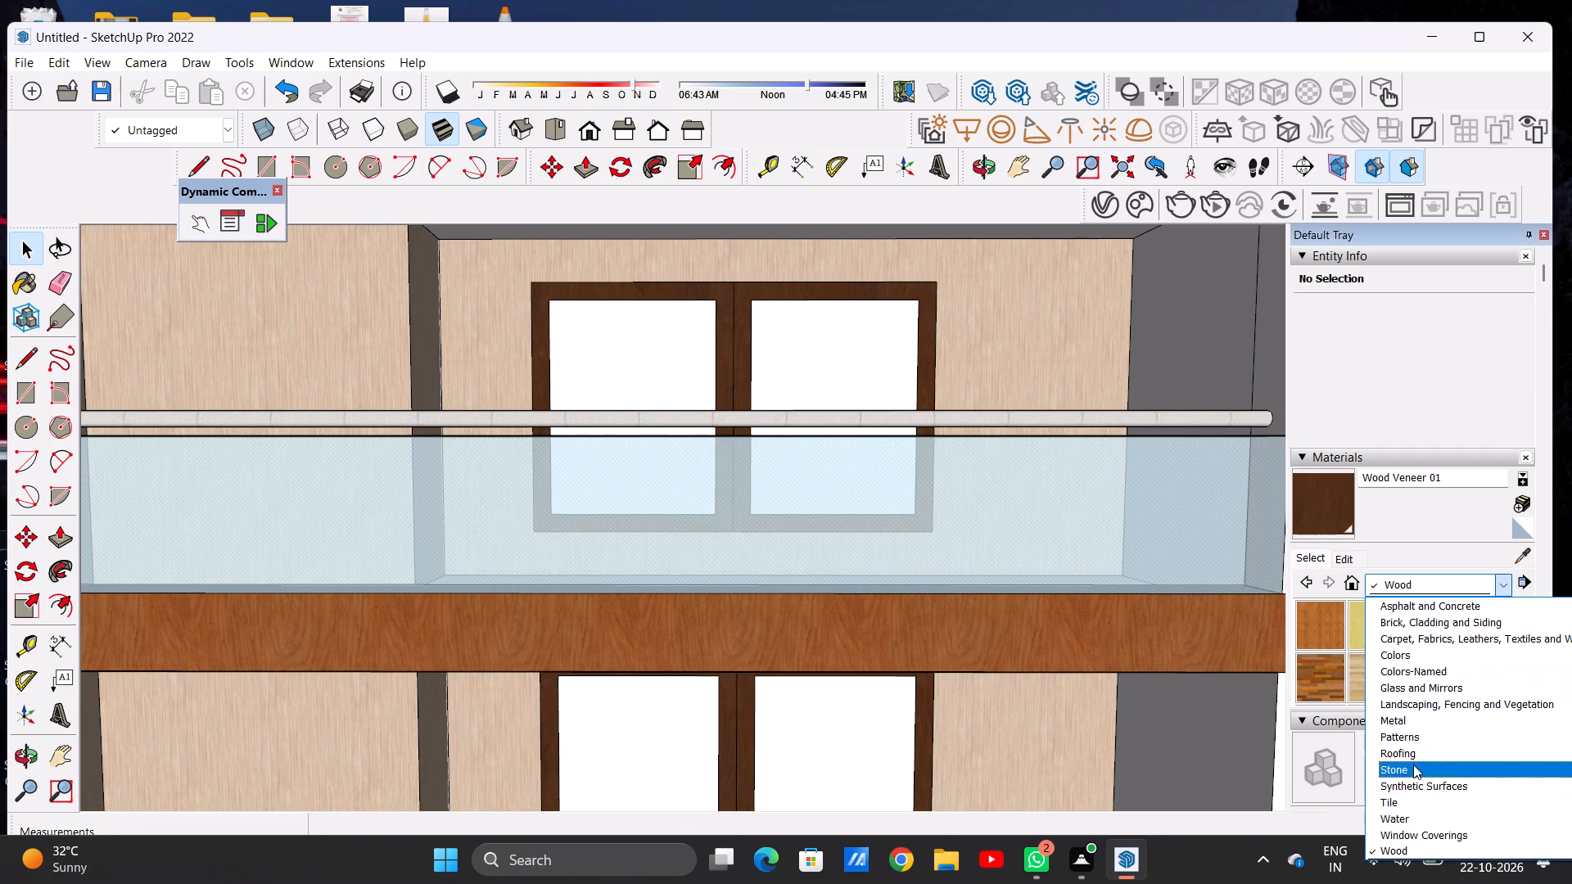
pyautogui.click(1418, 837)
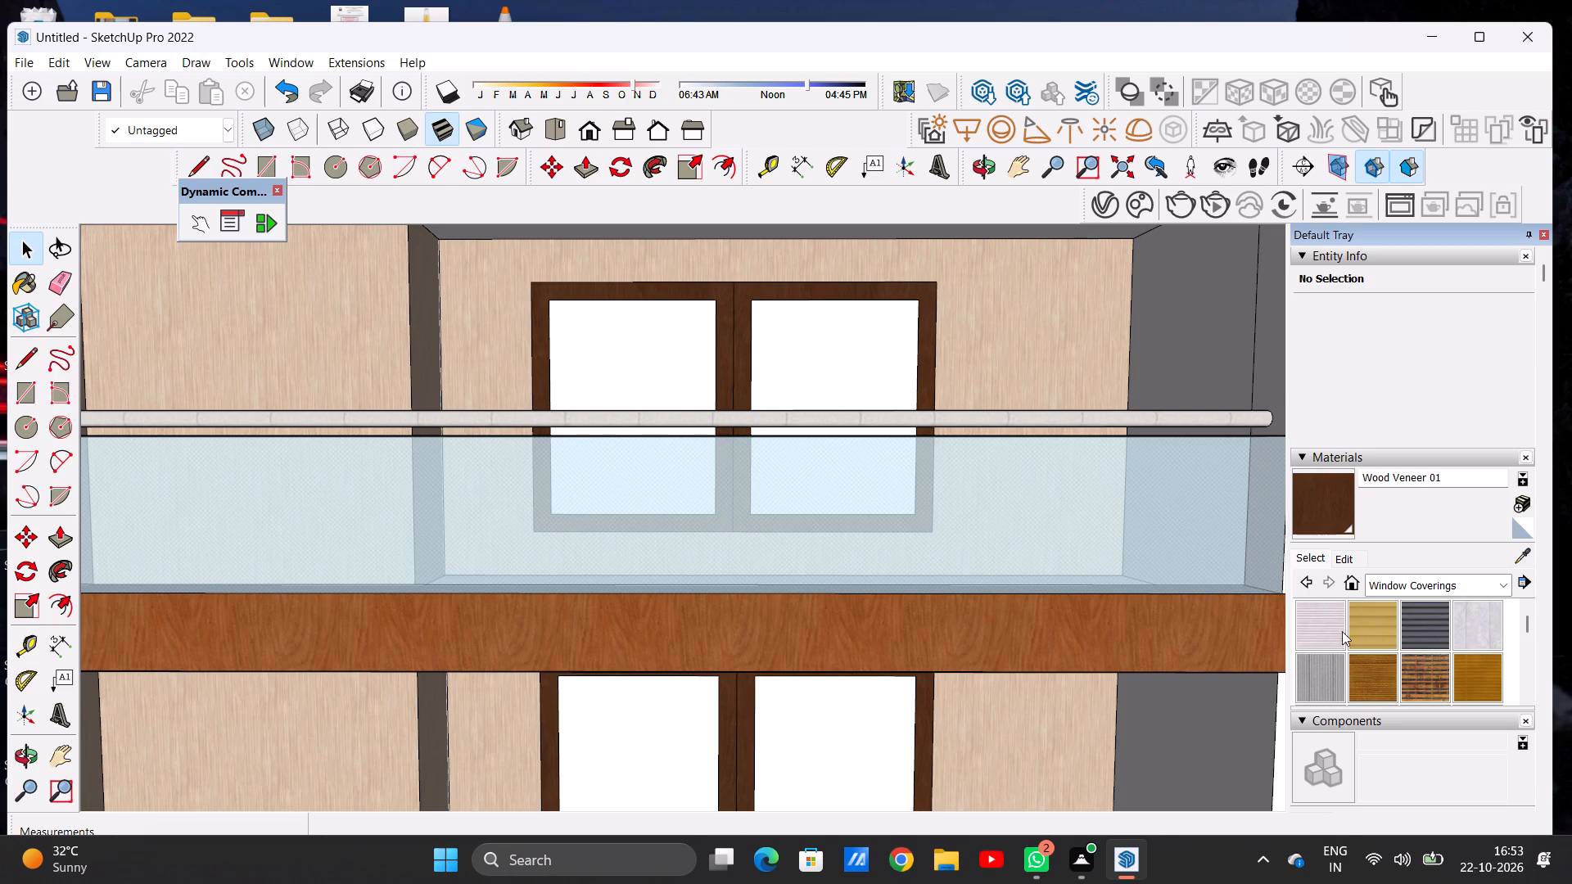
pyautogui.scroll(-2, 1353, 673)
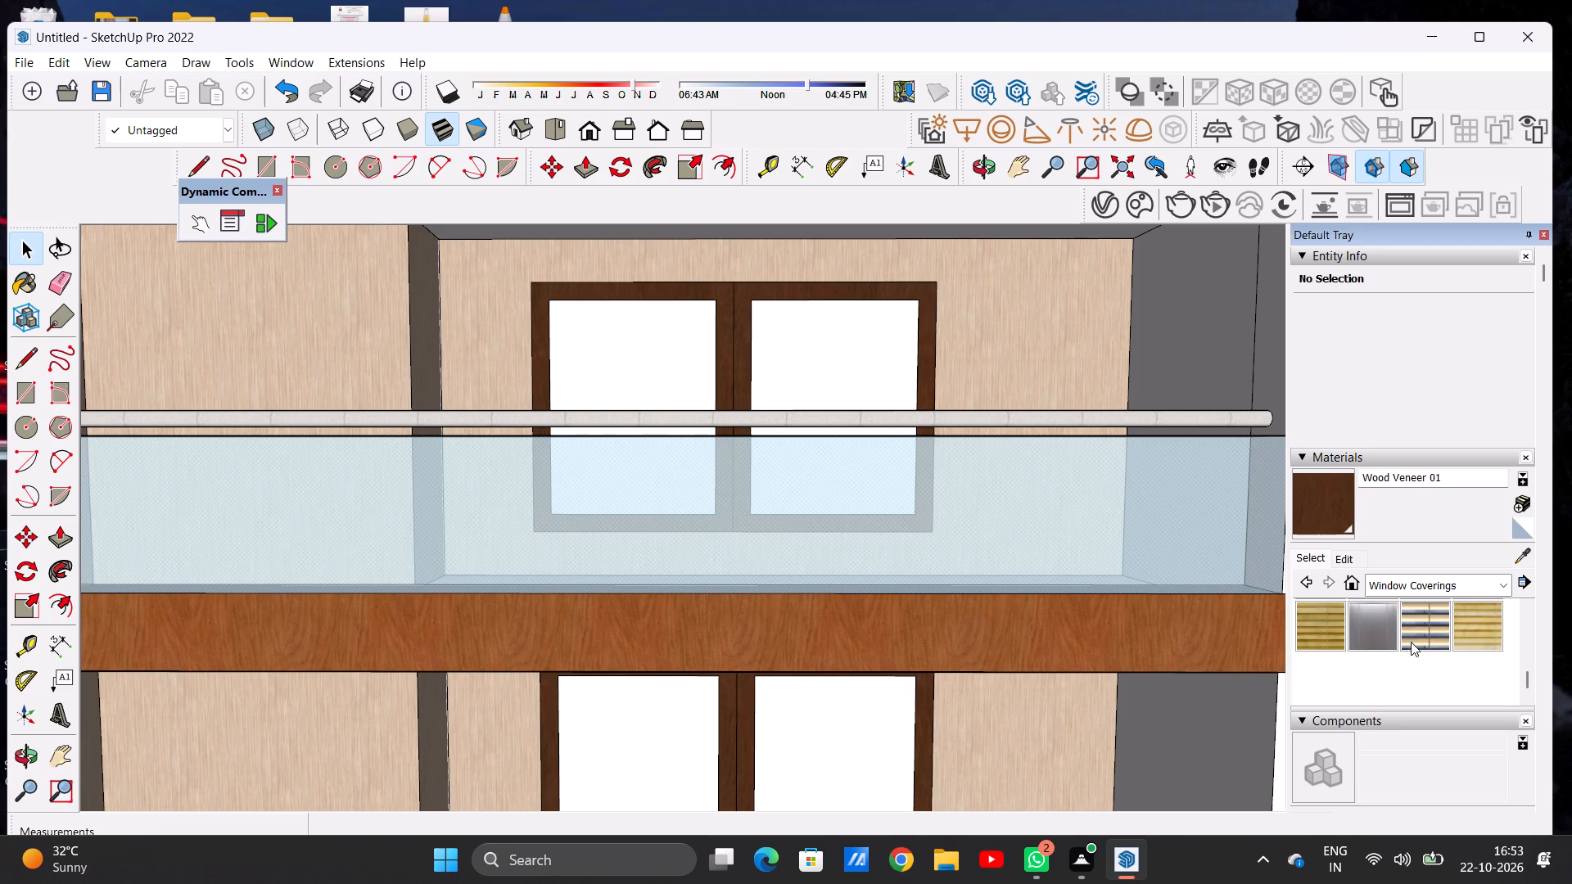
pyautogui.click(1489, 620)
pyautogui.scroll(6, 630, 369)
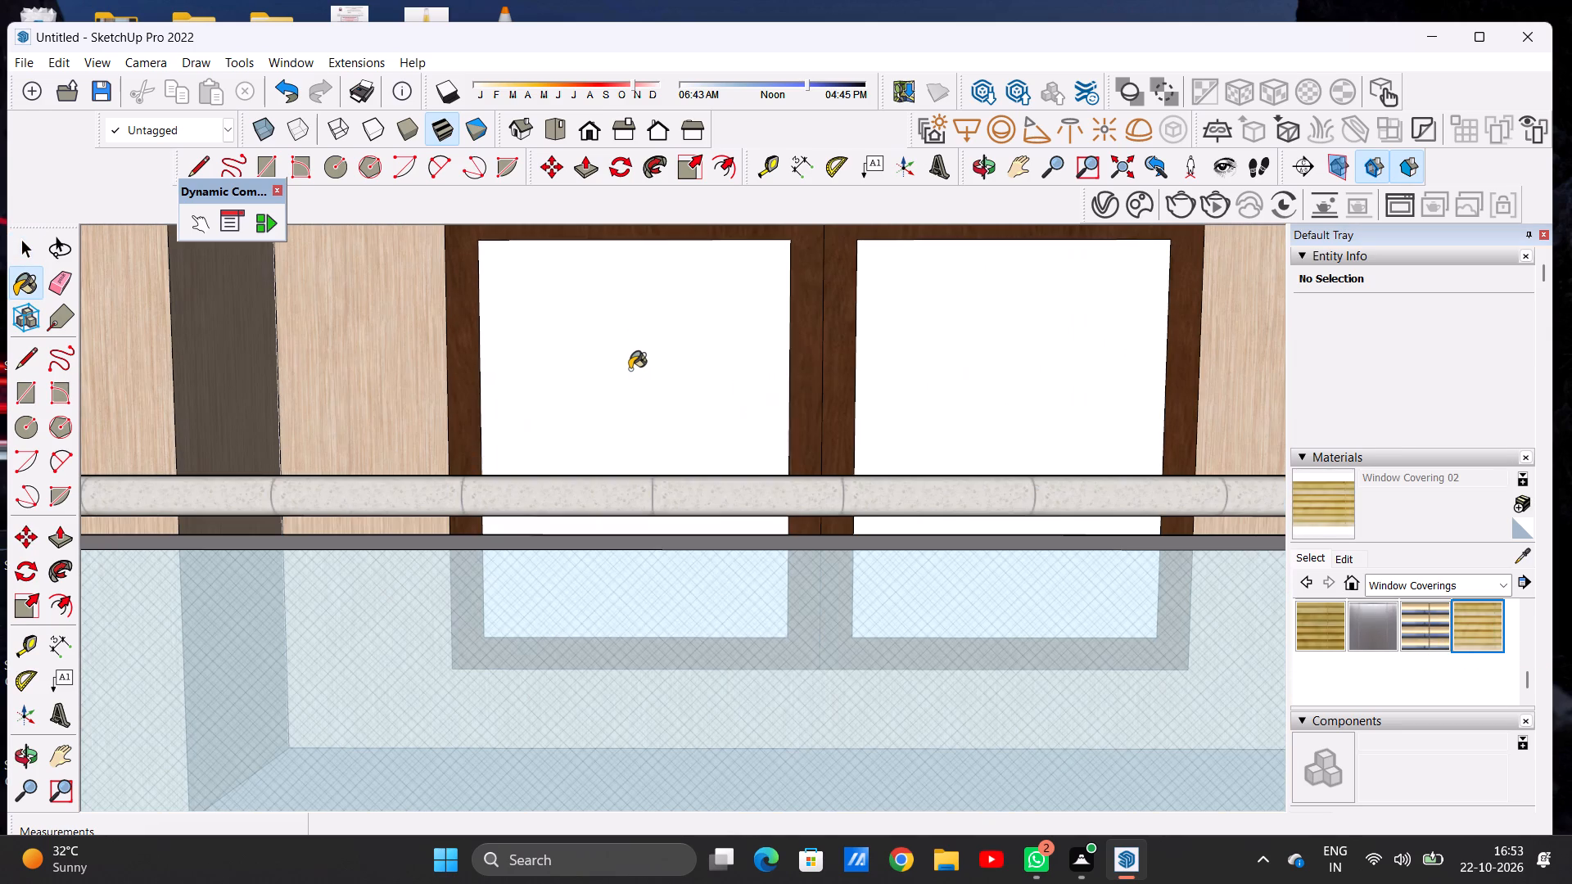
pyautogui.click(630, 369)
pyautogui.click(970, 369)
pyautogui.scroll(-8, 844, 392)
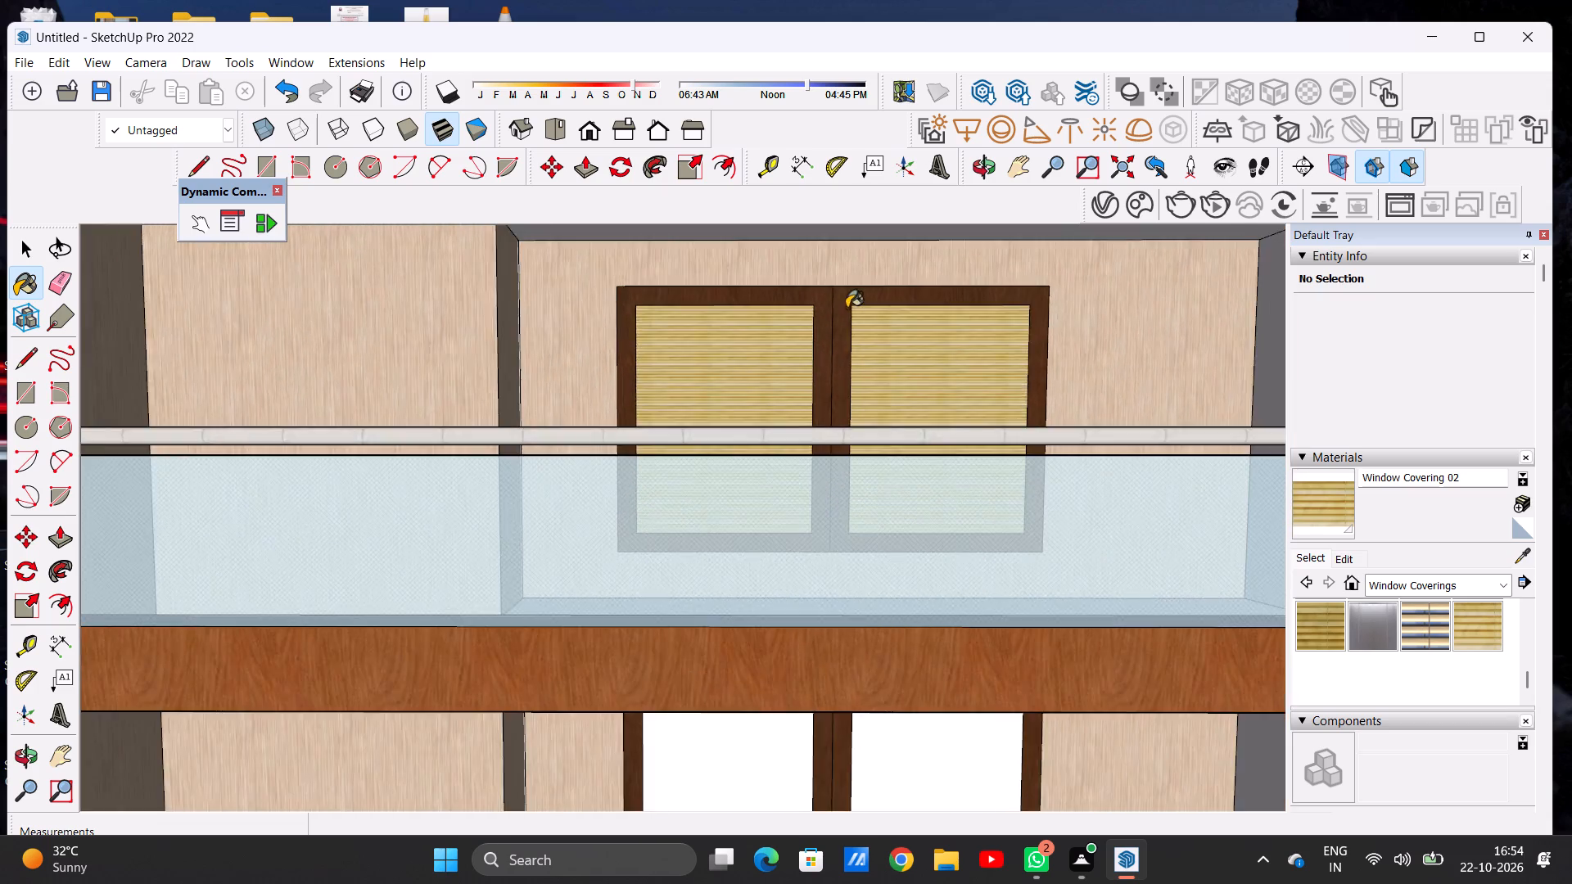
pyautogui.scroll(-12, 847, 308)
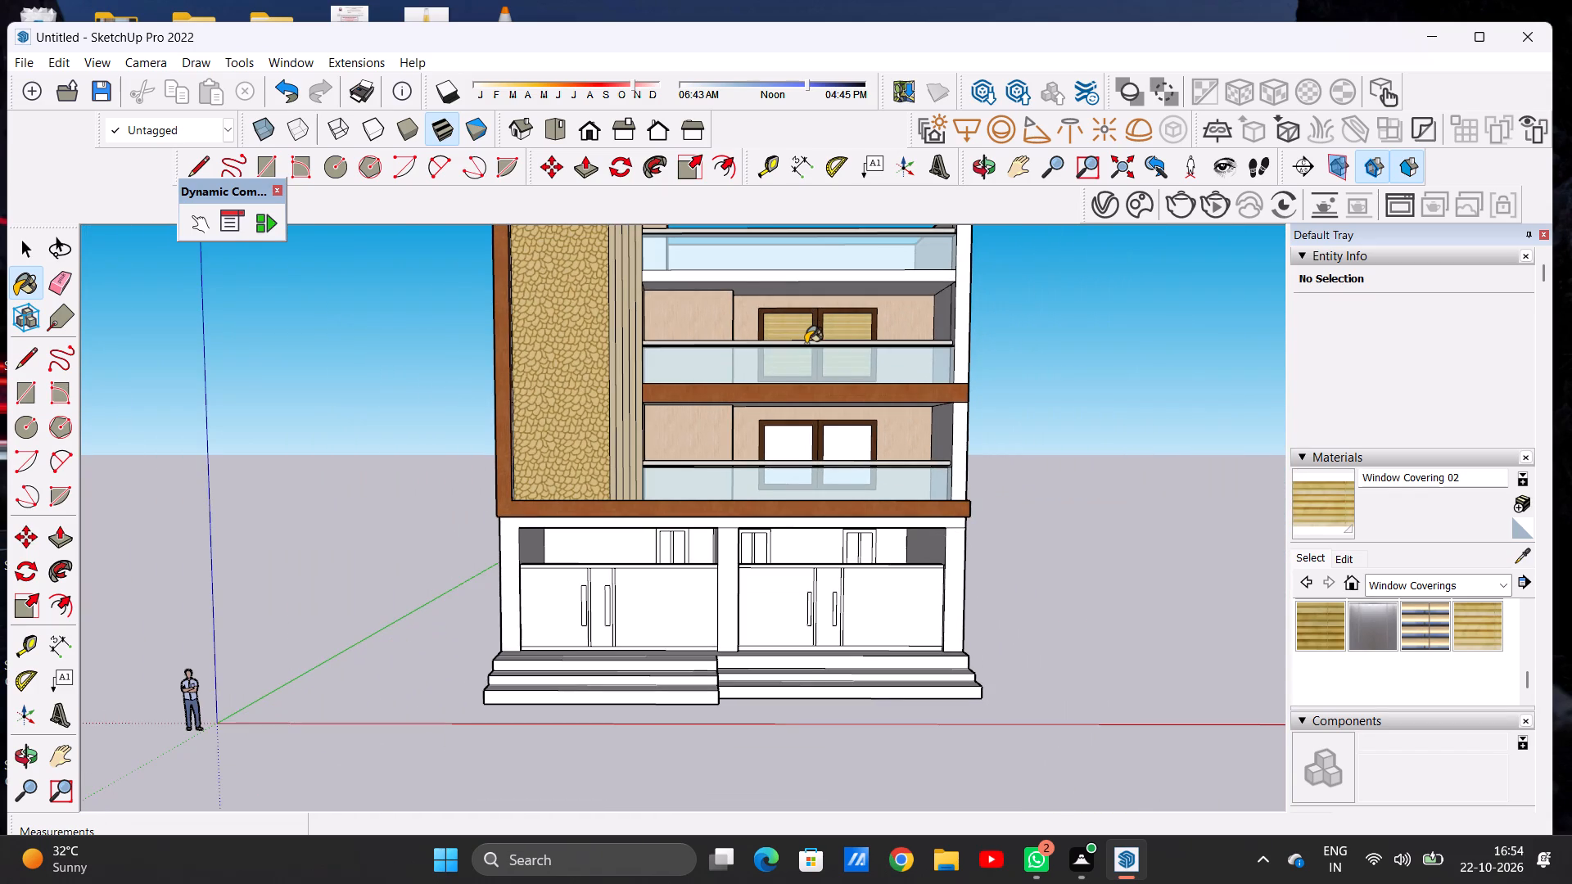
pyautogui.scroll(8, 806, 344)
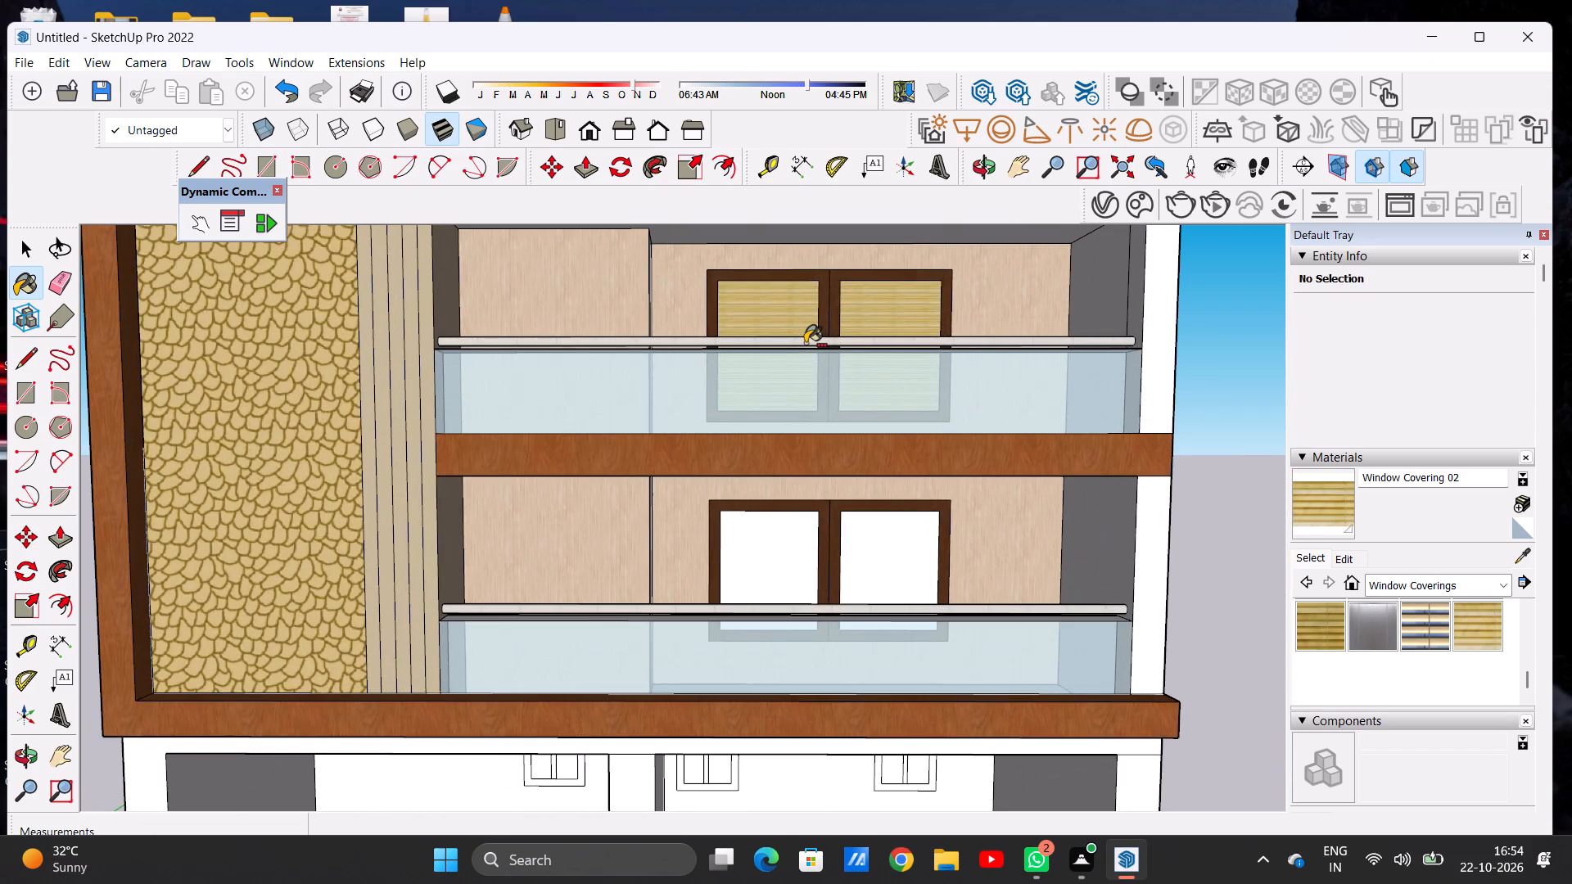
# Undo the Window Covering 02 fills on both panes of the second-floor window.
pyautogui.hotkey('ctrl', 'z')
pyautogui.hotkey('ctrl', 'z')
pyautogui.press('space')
# Draw a vertical line about 7' 8" long from top to bottom across the second-floor window's left pane.
pyautogui.scroll(-4, 807, 344)
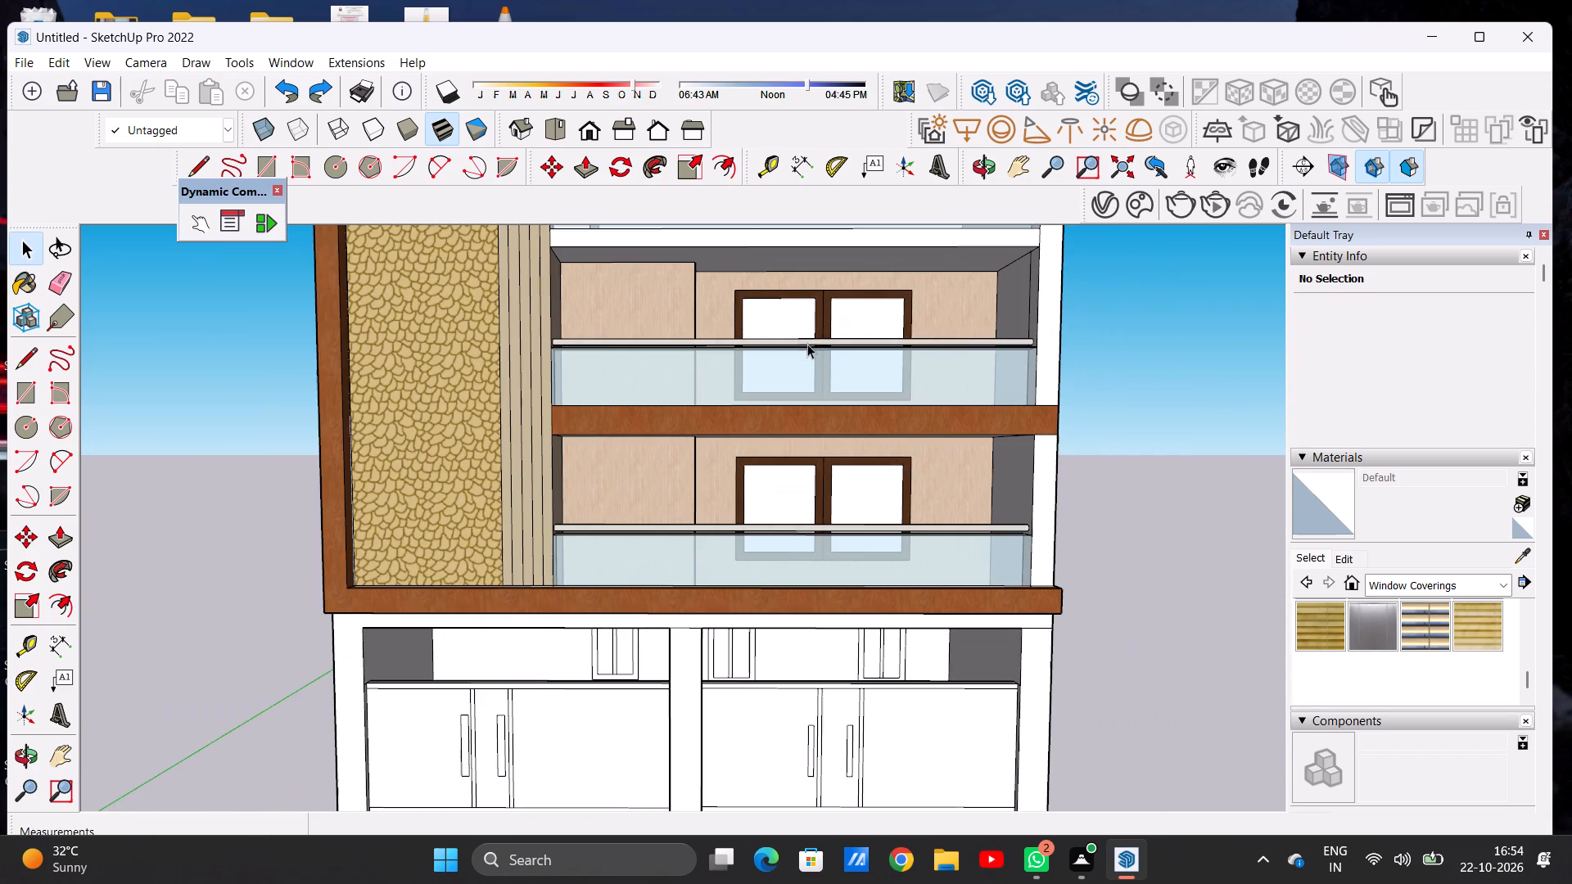
pyautogui.moveTo(841, 307); pyautogui.dragTo(763, 363, button='middle')
pyautogui.scroll(6, 779, 294)
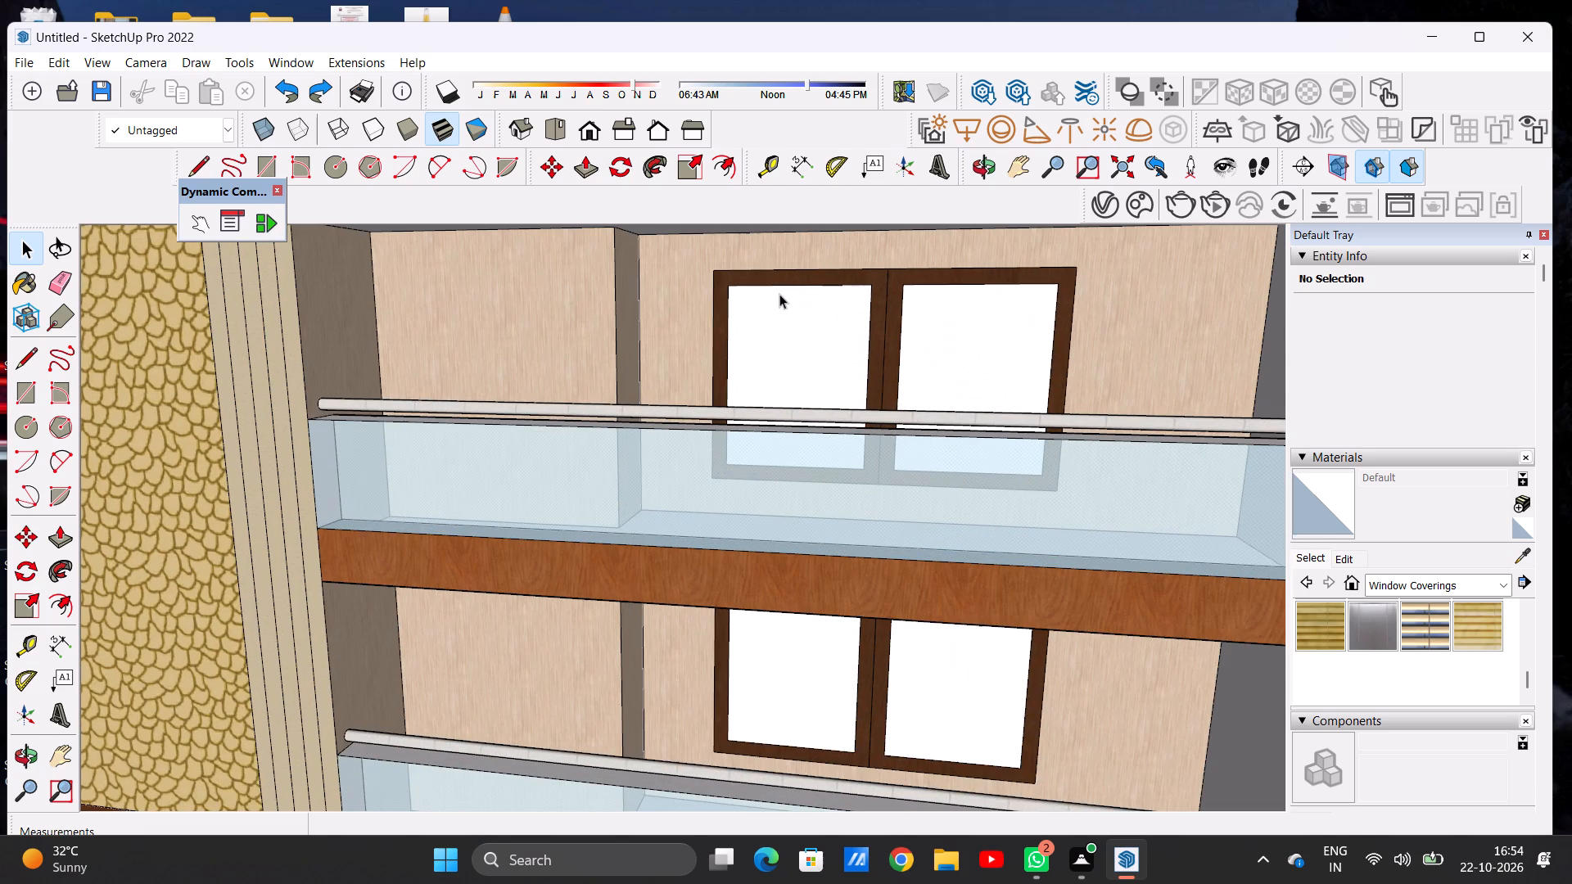
pyautogui.press('l')
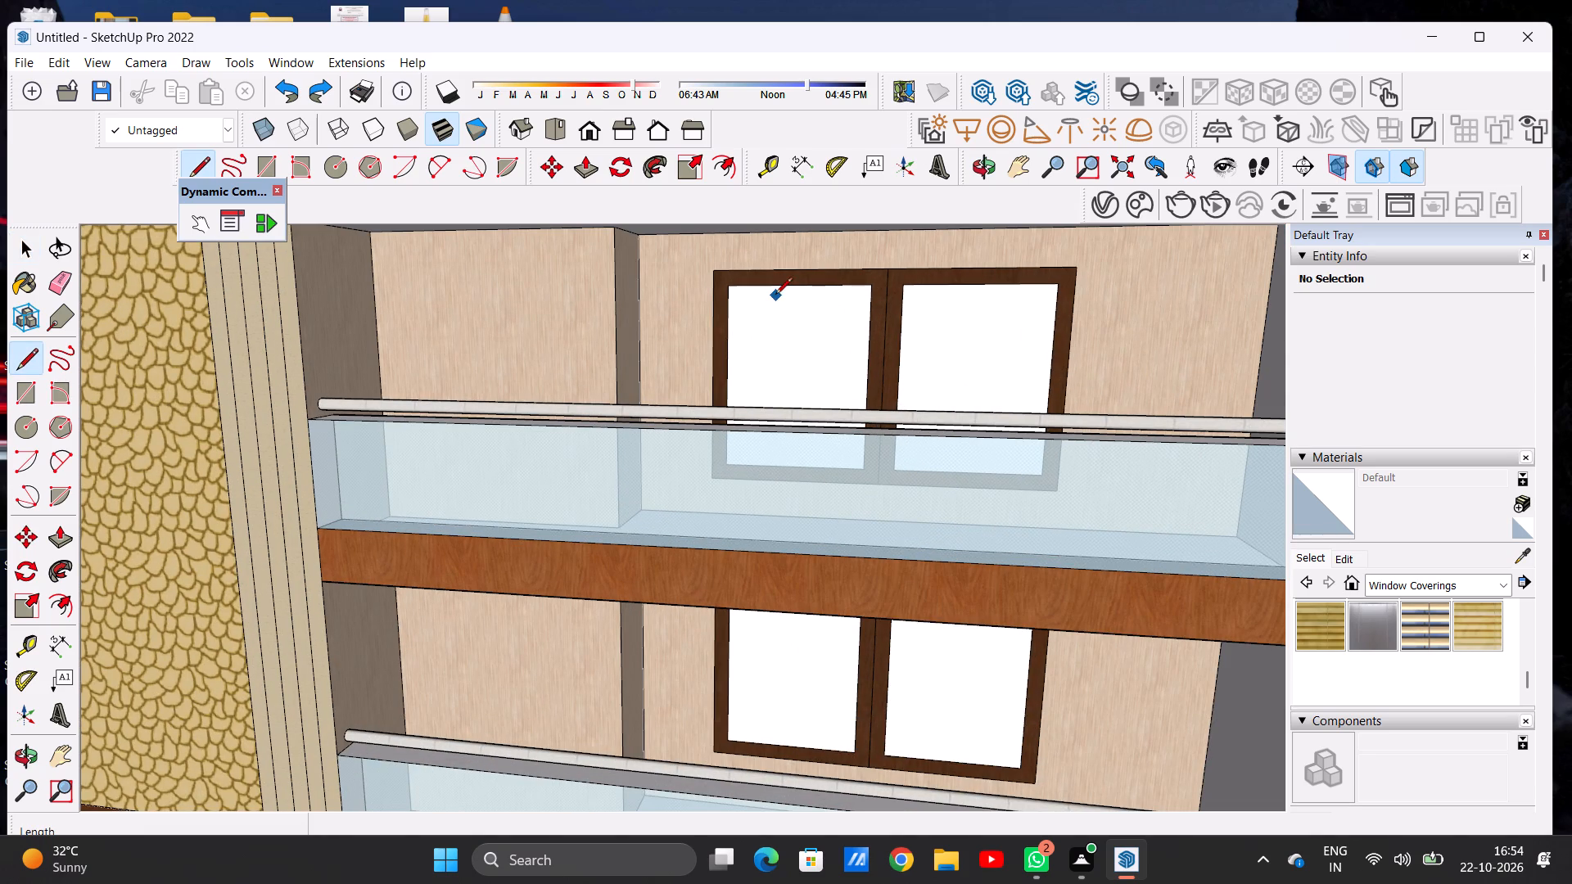
pyautogui.click(775, 288)
pyautogui.scroll(-6, 775, 374)
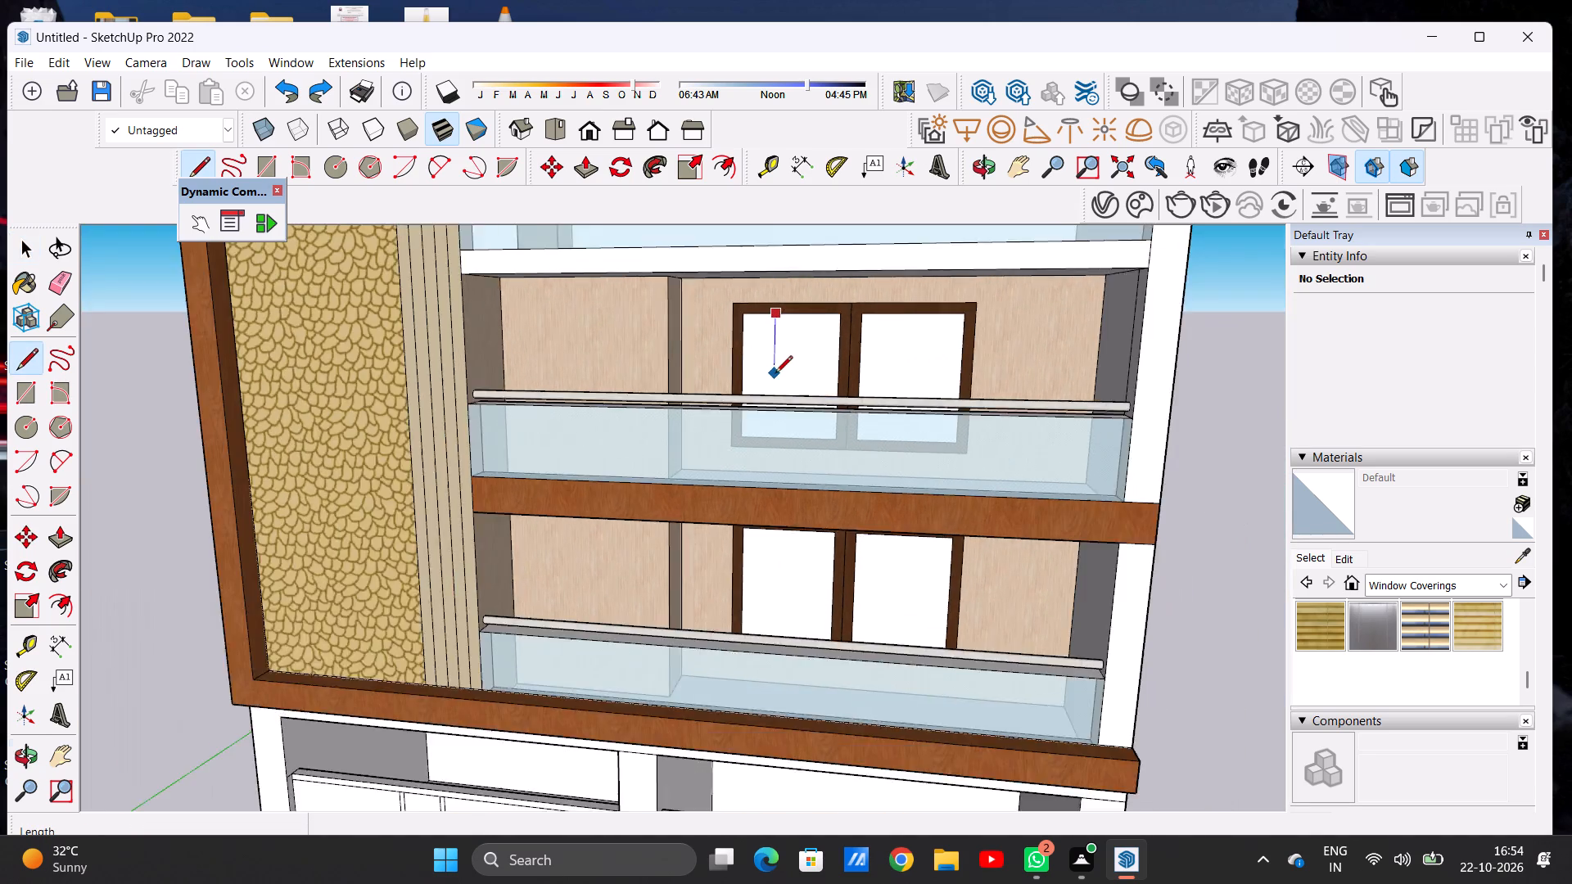
pyautogui.moveTo(775, 374); pyautogui.dragTo(775, 442, button='middle')
pyautogui.scroll(1, 782, 399)
pyautogui.scroll(-1, 782, 399)
pyautogui.scroll(12, 782, 399)
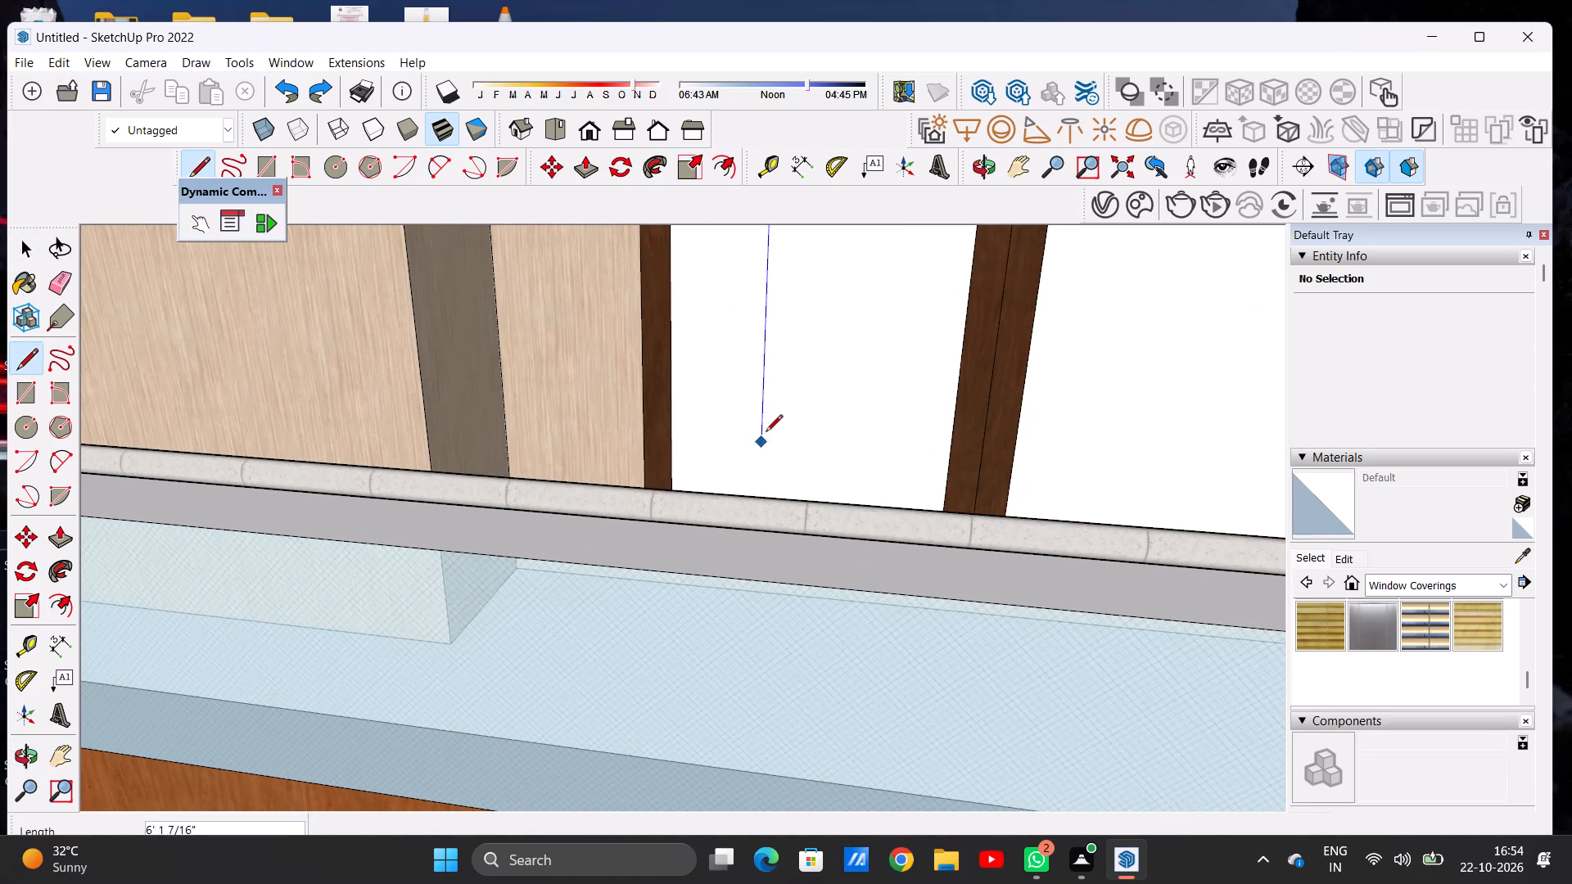
pyautogui.moveTo(743, 446); pyautogui.dragTo(718, 495, button='middle')
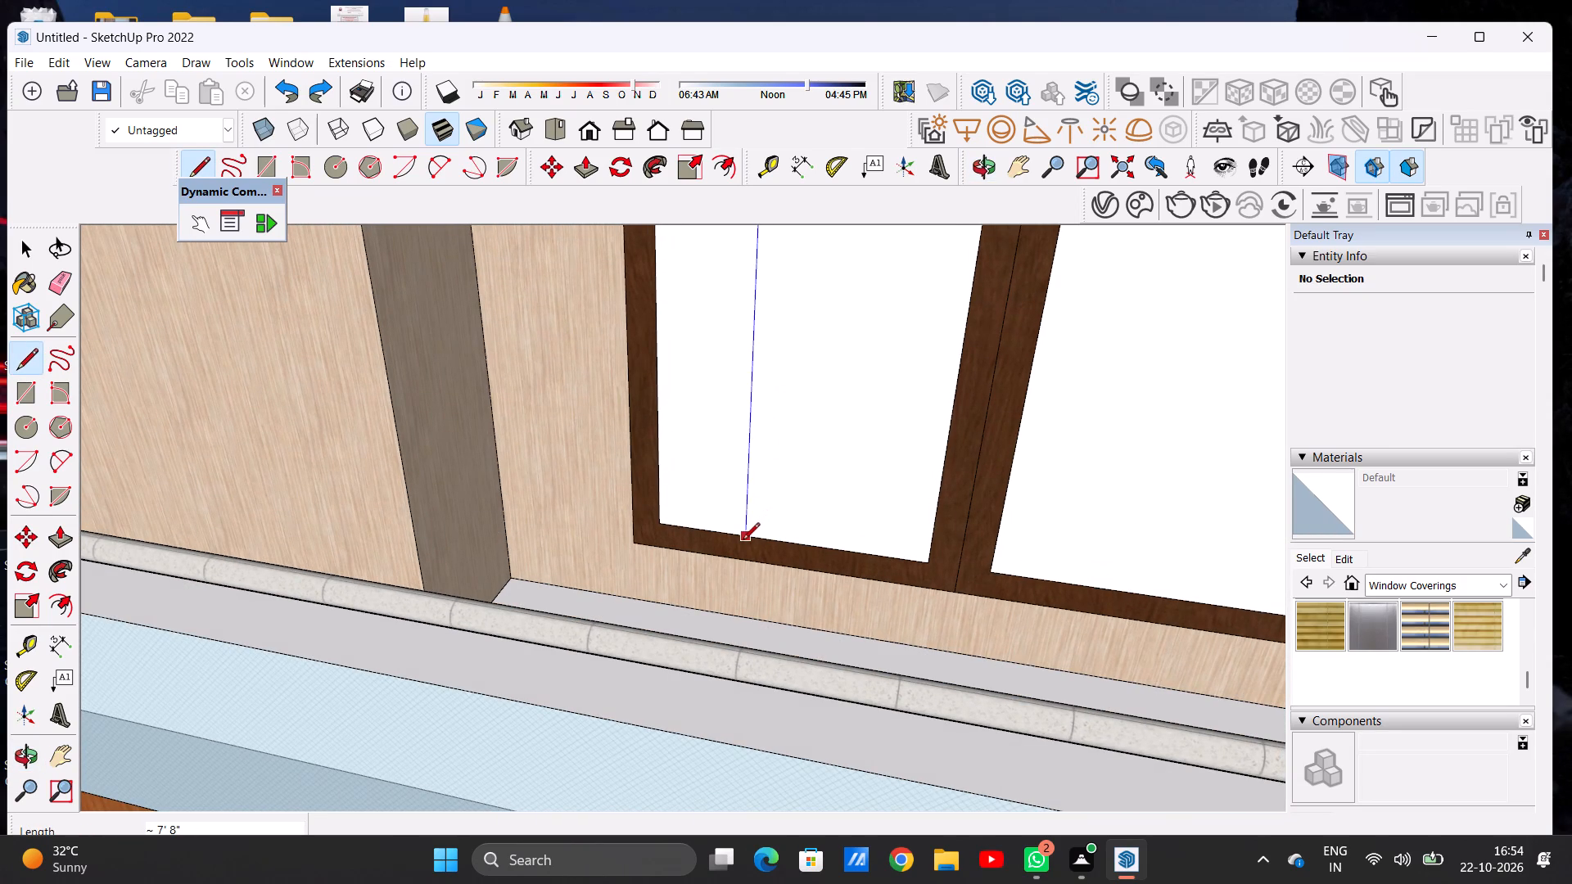
pyautogui.click(743, 541)
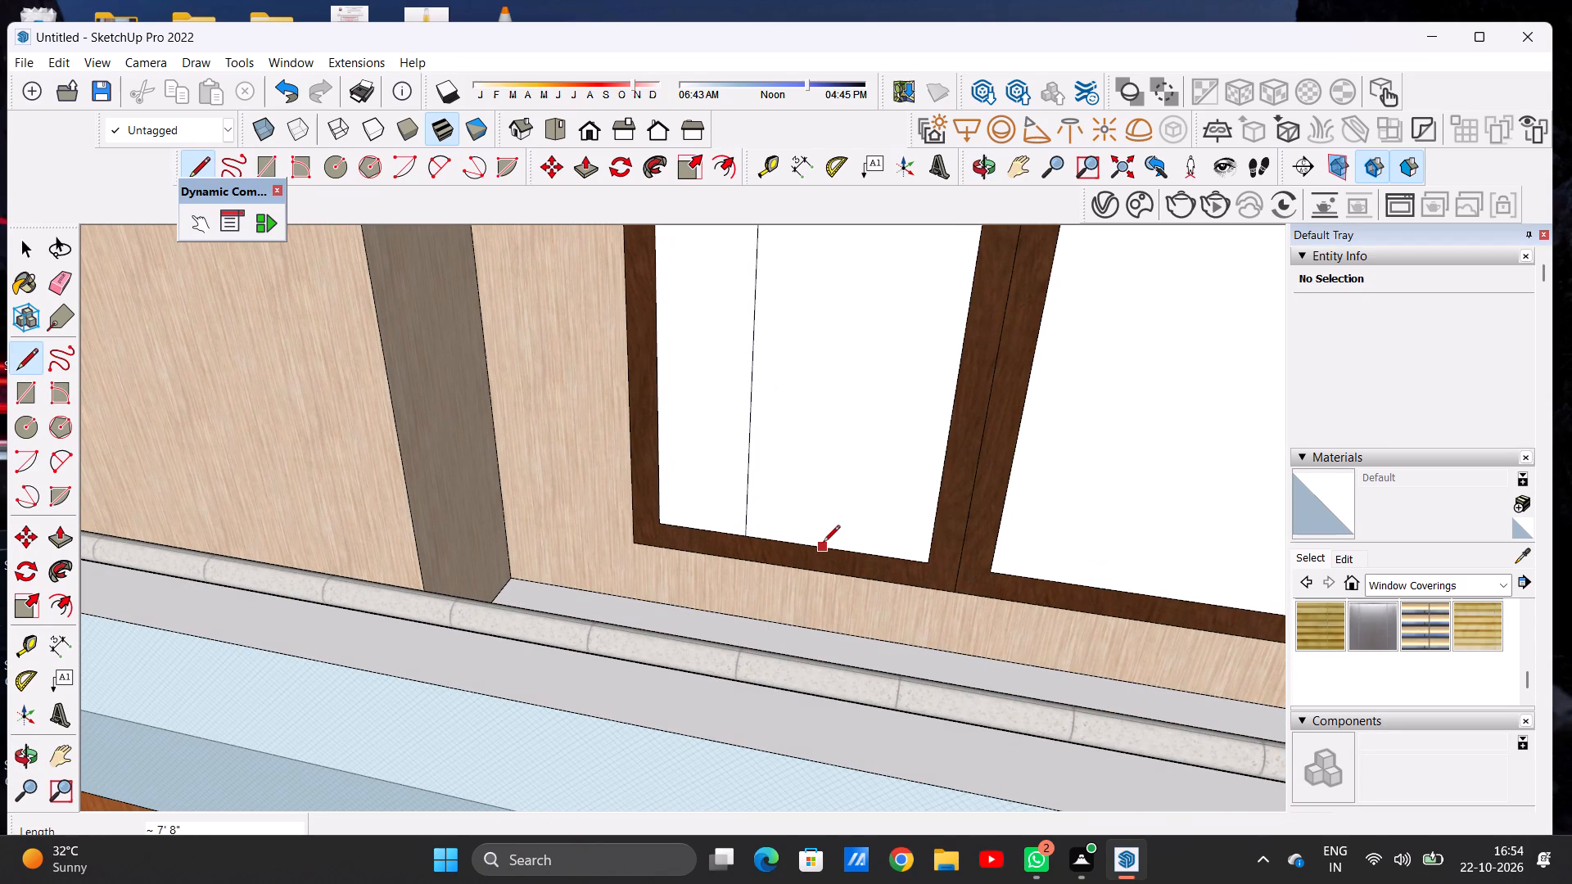
# Draw a second vertical line about 7' 8" long from bottom to top across the second-floor window's left pane, forming three strips.
pyautogui.click(823, 543)
pyautogui.scroll(-12, 825, 501)
pyautogui.scroll(7, 831, 471)
pyautogui.moveTo(833, 484); pyautogui.dragTo(822, 389, button='middle')
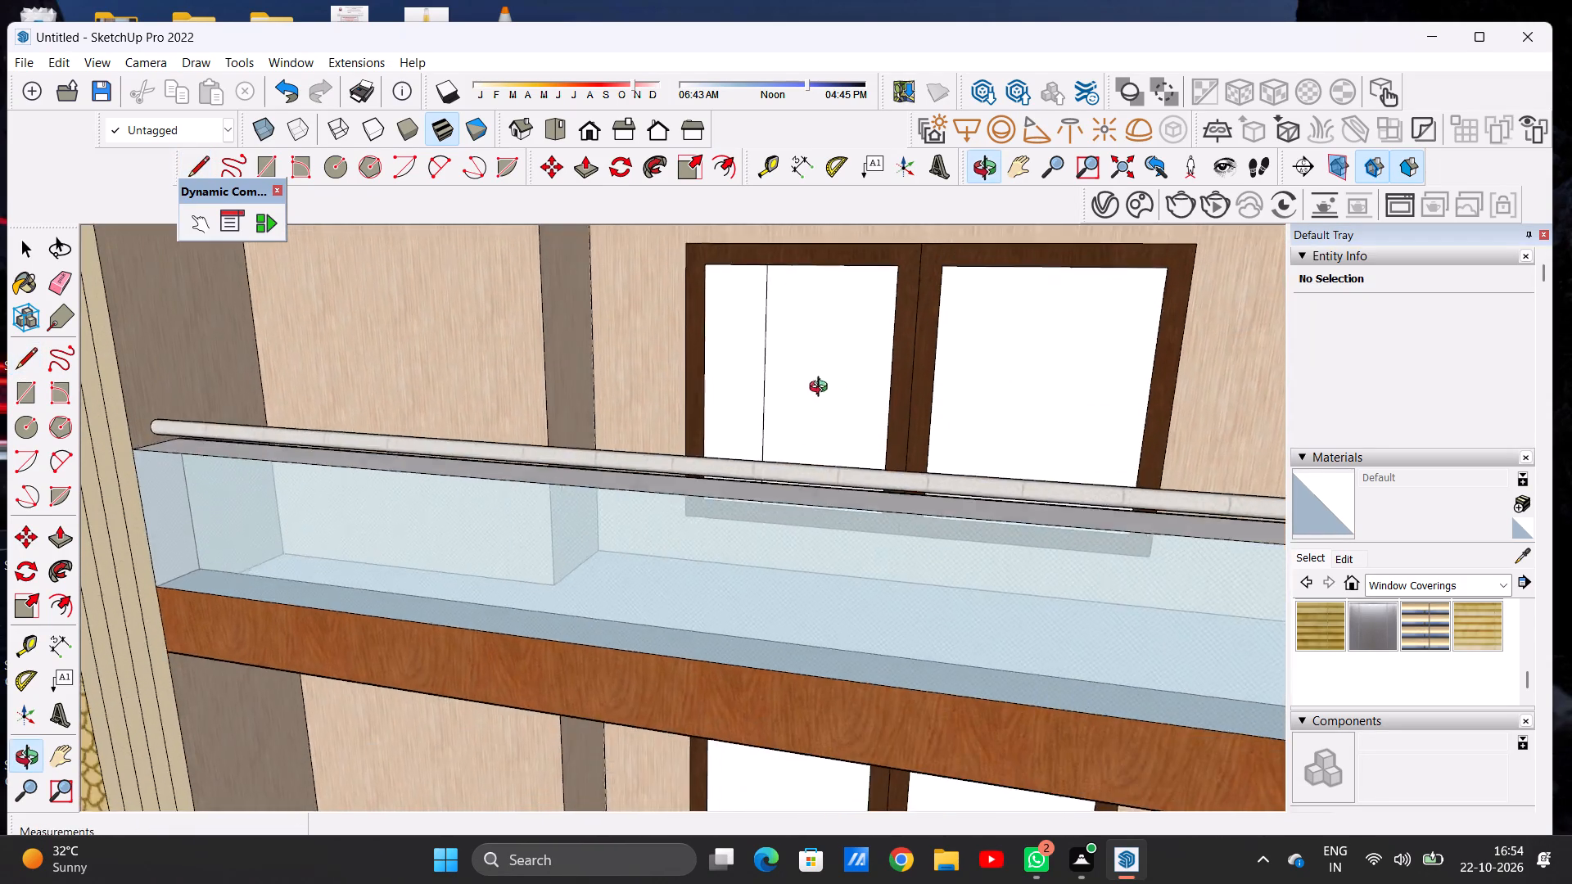
pyautogui.moveTo(822, 389); pyautogui.dragTo(822, 375, button='middle')
pyautogui.scroll(3, 830, 269)
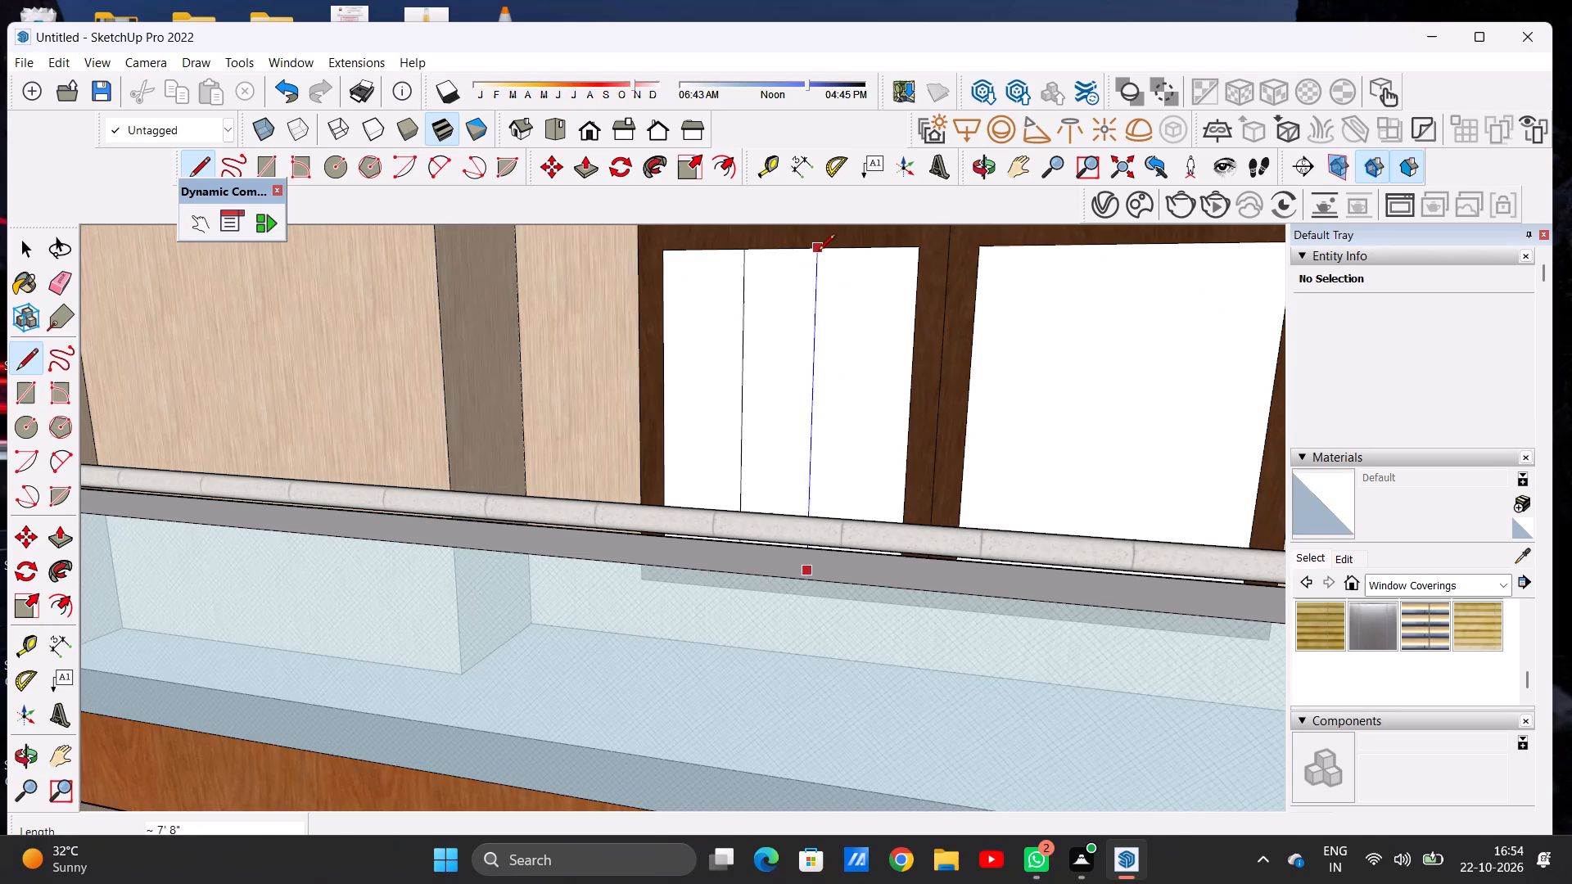
pyautogui.click(819, 246)
pyautogui.press('space')
# Draw two vertical lines about 7' 8" long from top to bottom across the second-floor window's right pane, dividing it into three strips.
pyautogui.scroll(-7, 881, 436)
pyautogui.moveTo(849, 447); pyautogui.dragTo(903, 465, button='middle')
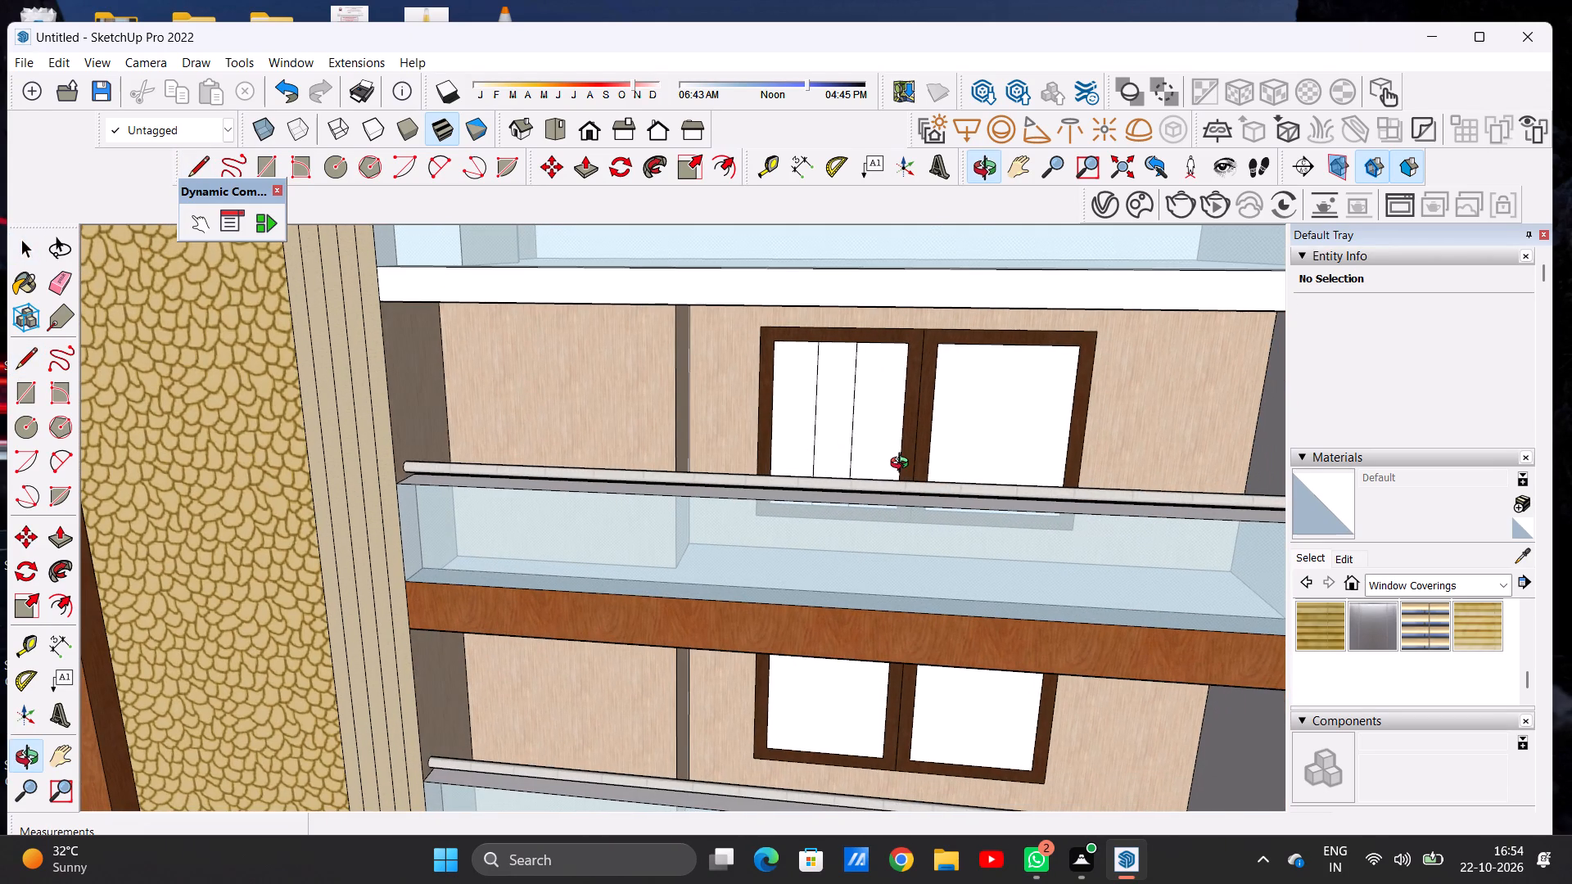
pyautogui.moveTo(903, 465); pyautogui.dragTo(868, 499, button='middle')
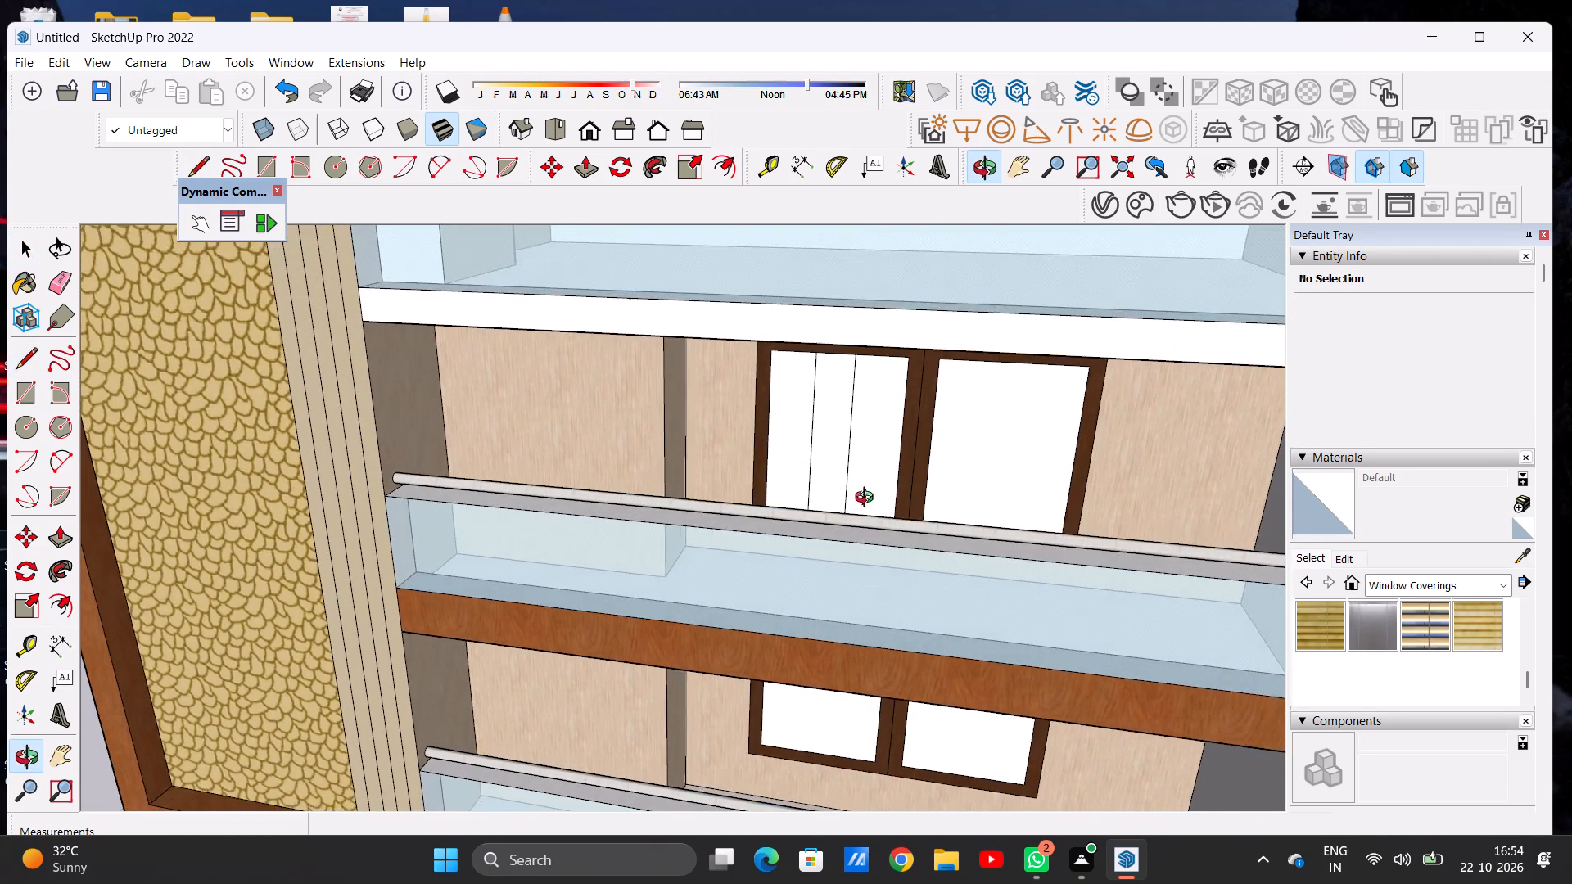
pyautogui.moveTo(868, 499); pyautogui.dragTo(840, 541, button='middle')
pyautogui.scroll(6, 1077, 539)
pyautogui.moveTo(994, 541); pyautogui.dragTo(982, 512, button='middle')
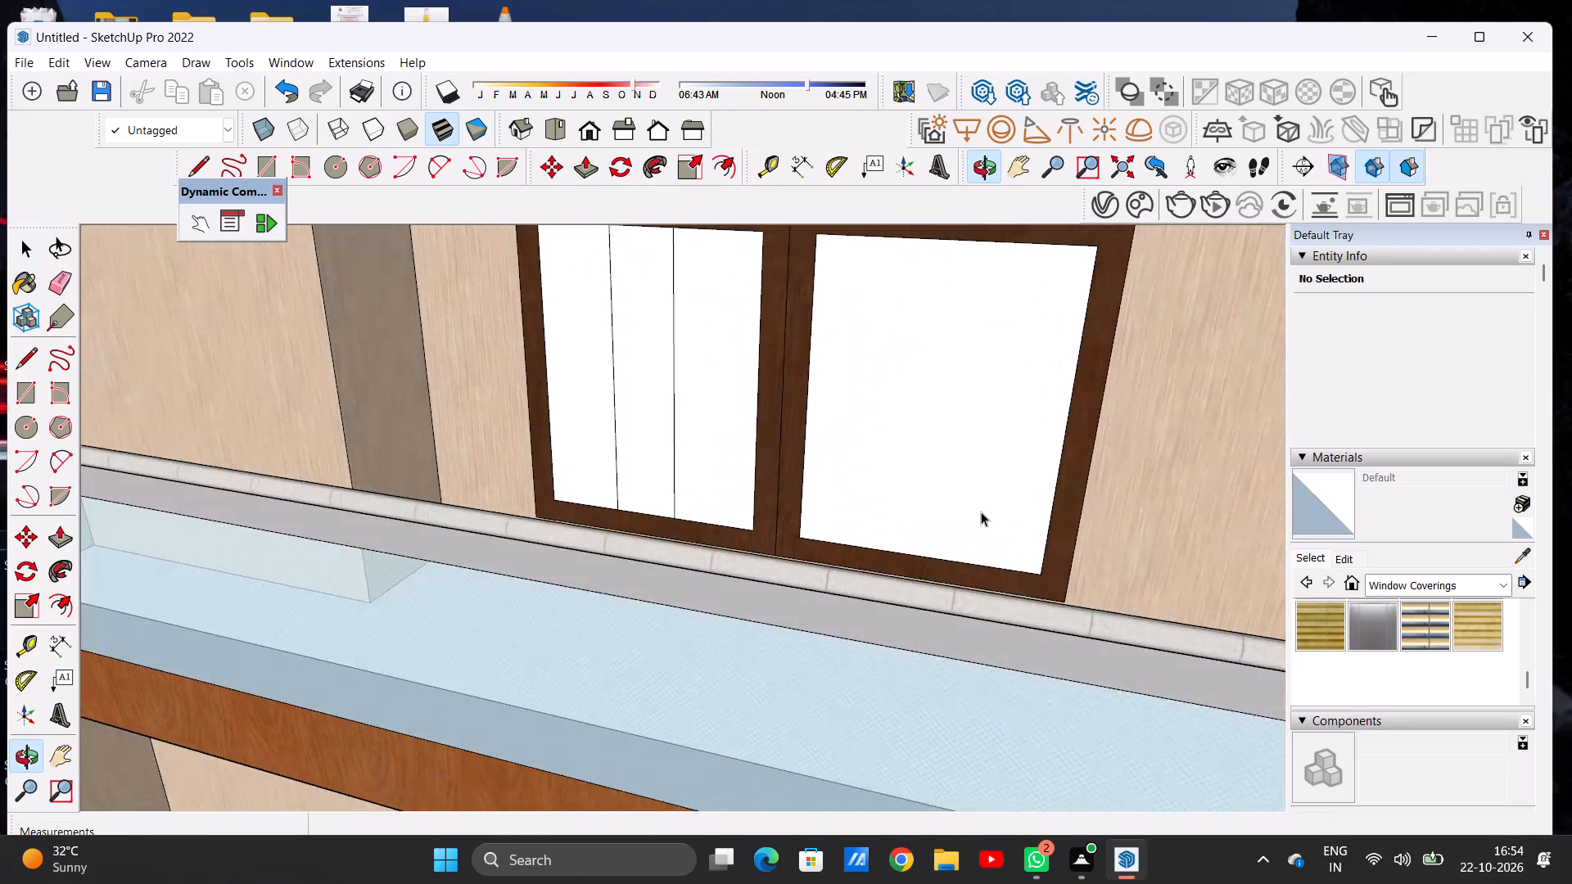
pyautogui.press('l')
pyautogui.click(893, 235)
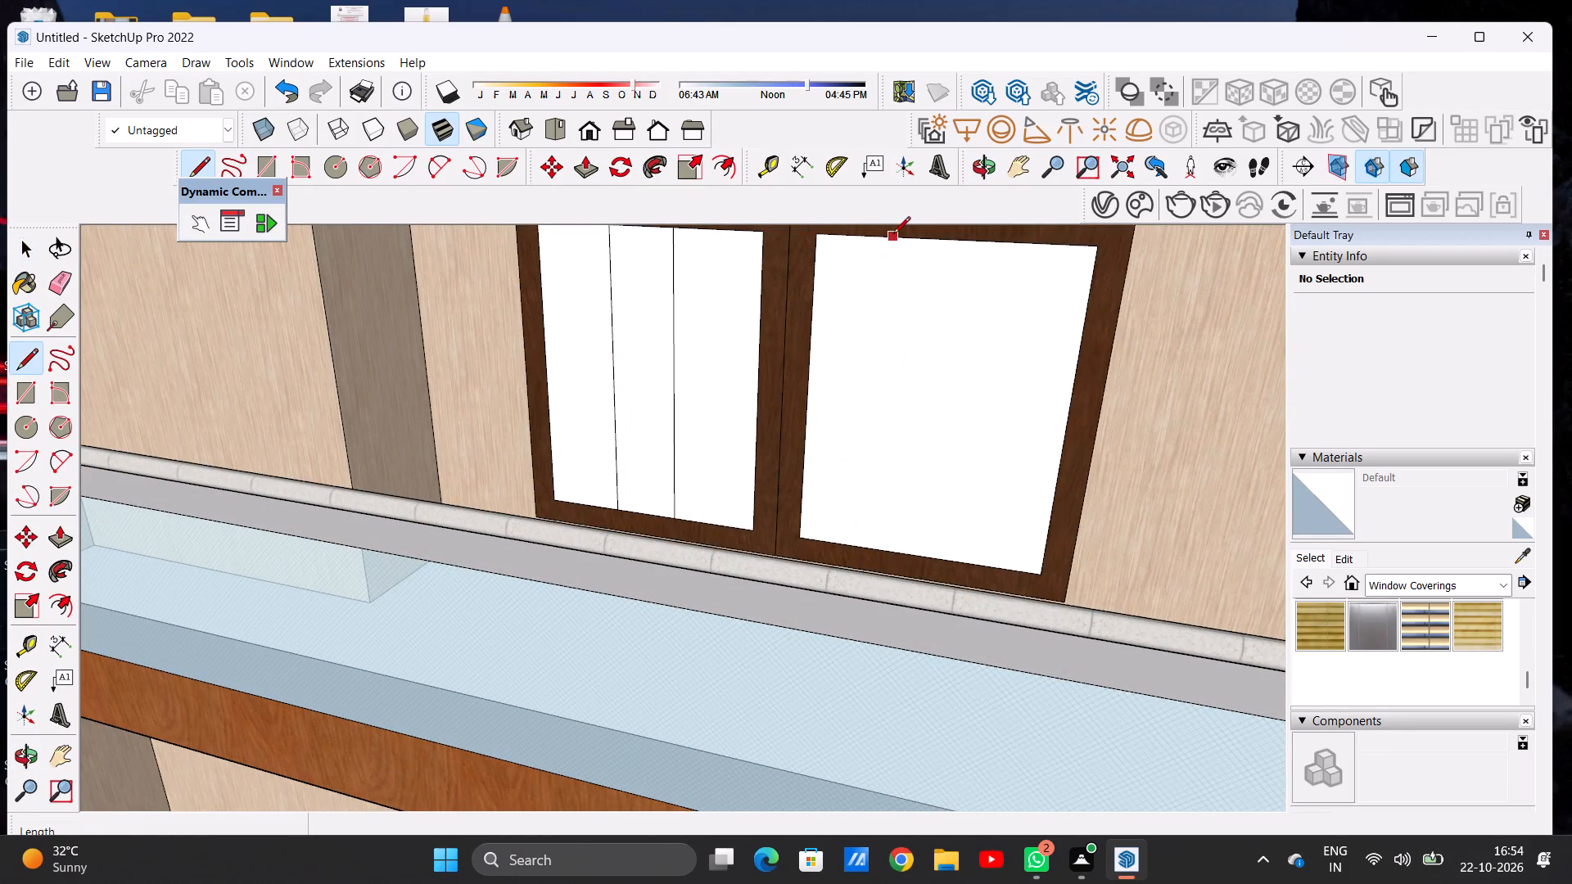
pyautogui.click(869, 548)
pyautogui.click(989, 241)
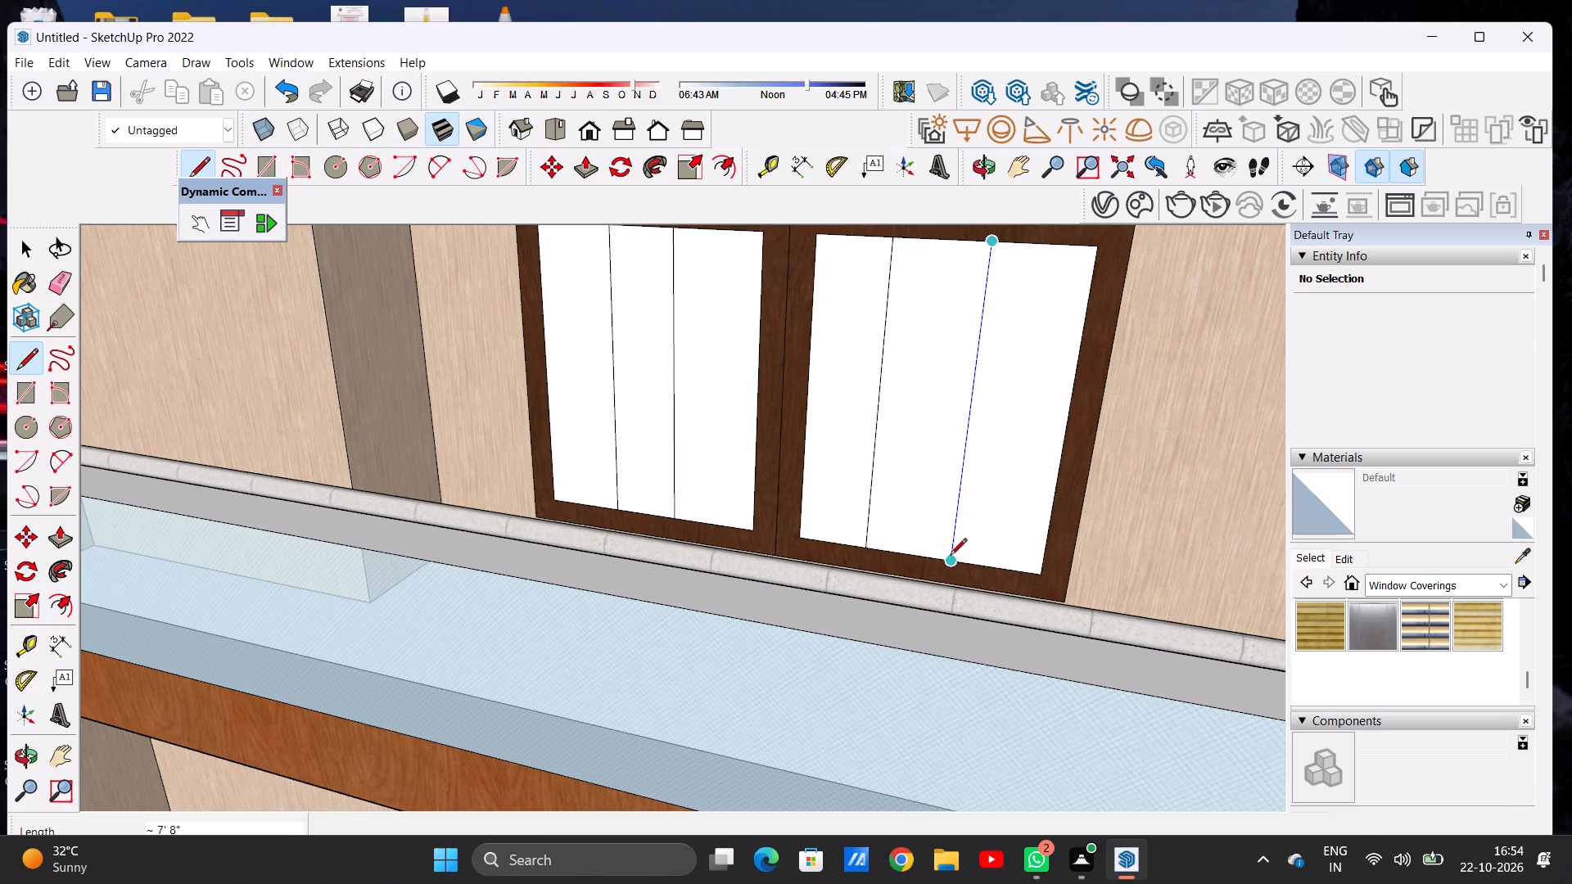
pyautogui.click(950, 559)
pyautogui.press('space')
# Move the left dividing line in the second-floor window's right pane slightly toward the pane's middle.
pyautogui.scroll(-8, 811, 431)
pyautogui.moveTo(754, 476); pyautogui.dragTo(787, 474, button='middle')
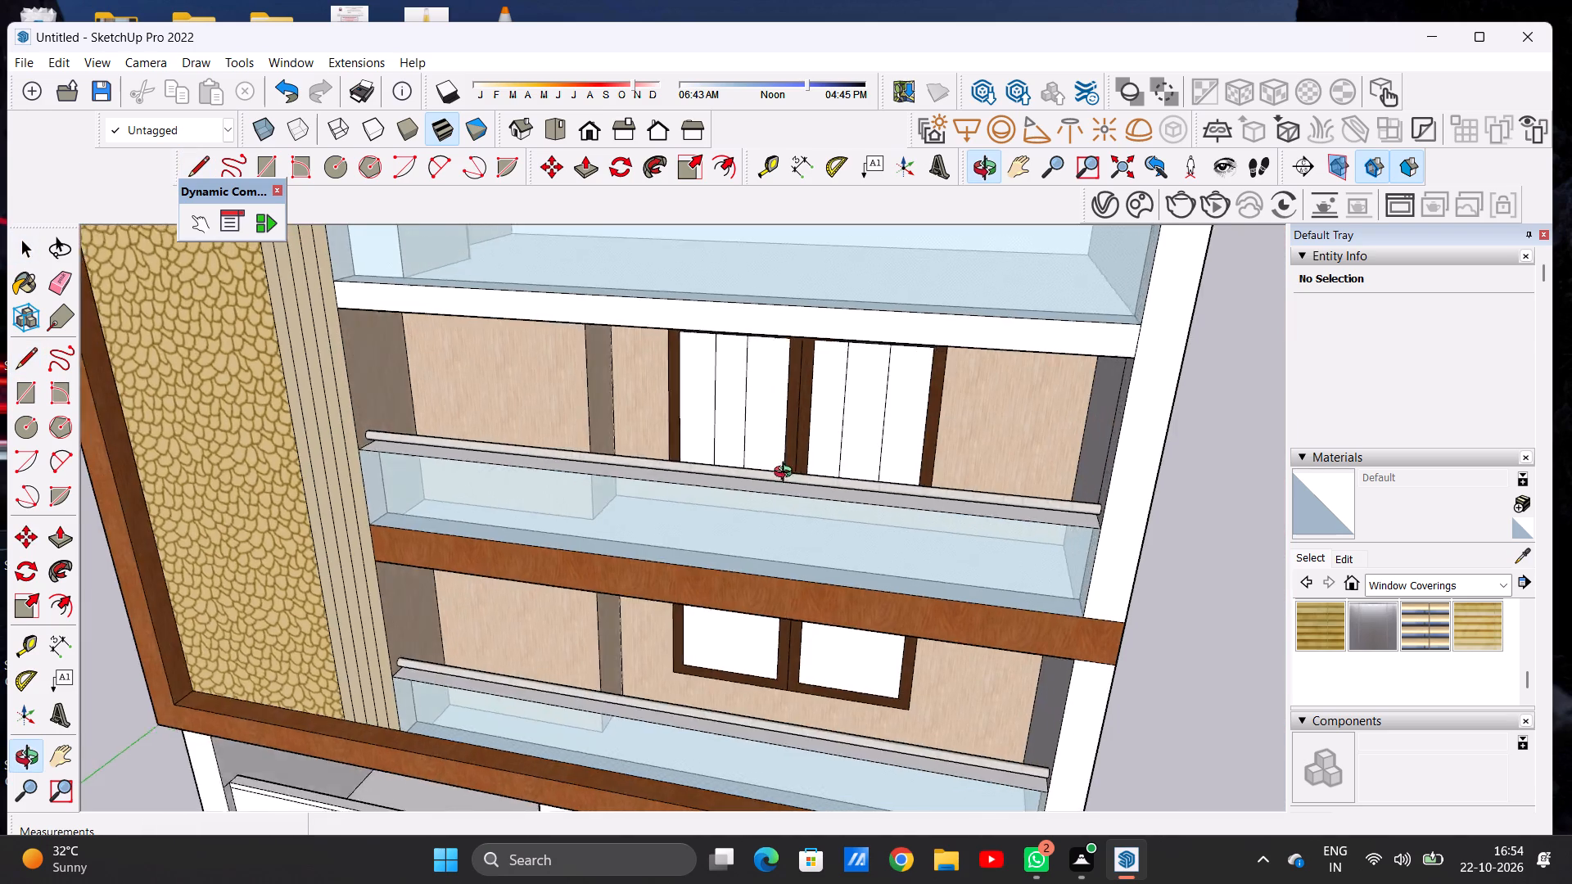
pyautogui.moveTo(787, 474); pyautogui.dragTo(603, 480, button='middle')
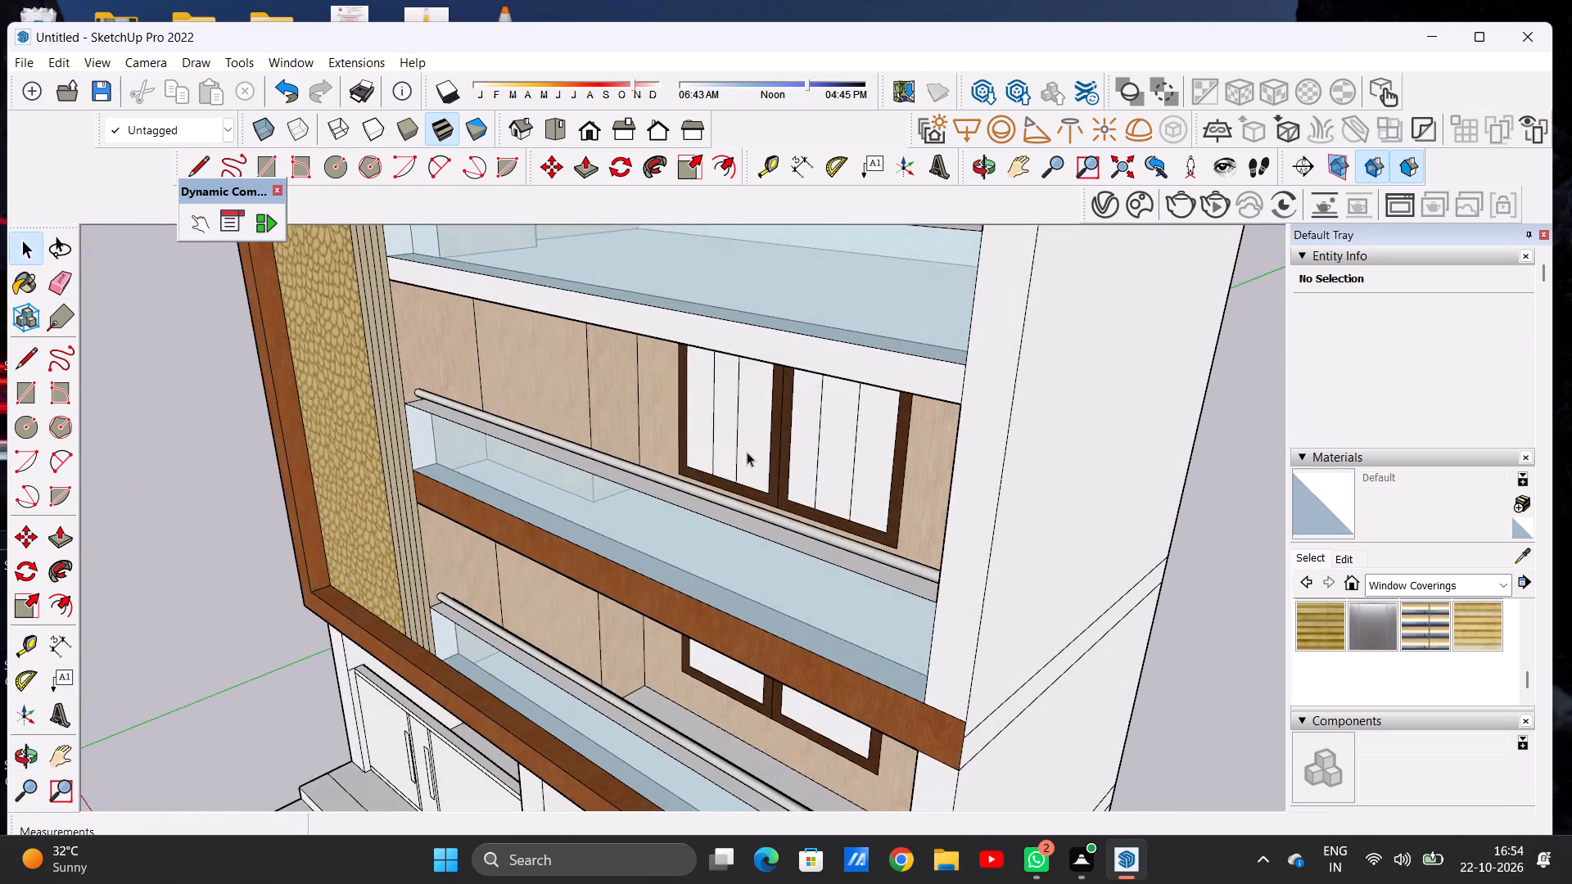
pyautogui.scroll(6, 749, 452)
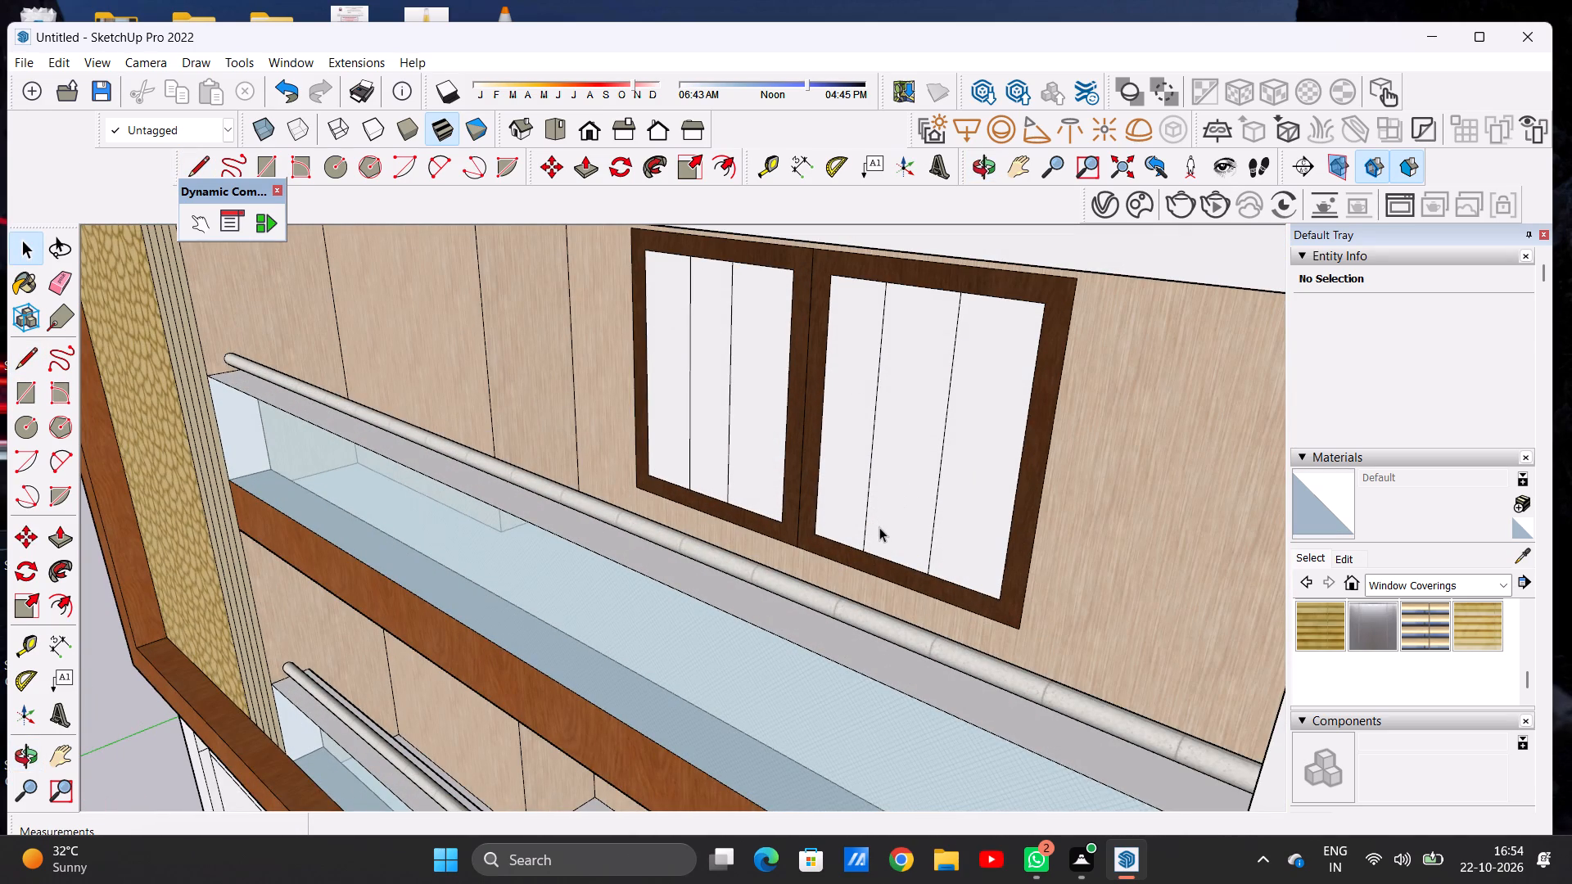
pyautogui.click(879, 527)
pyautogui.press('m')
pyautogui.click(877, 562)
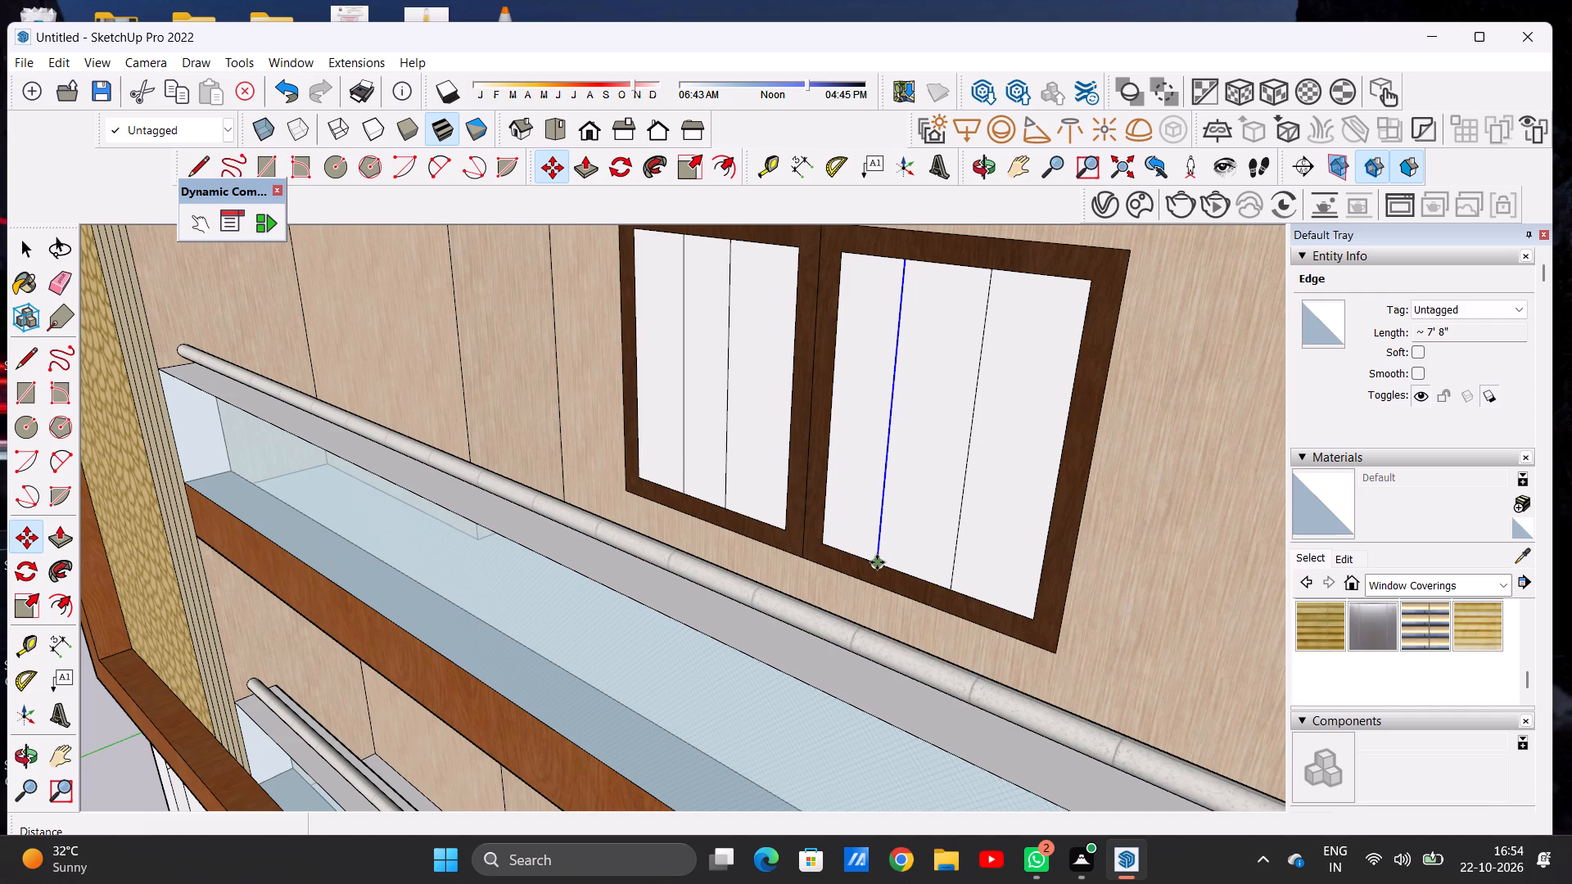
pyautogui.click(890, 571)
pyautogui.press('space')
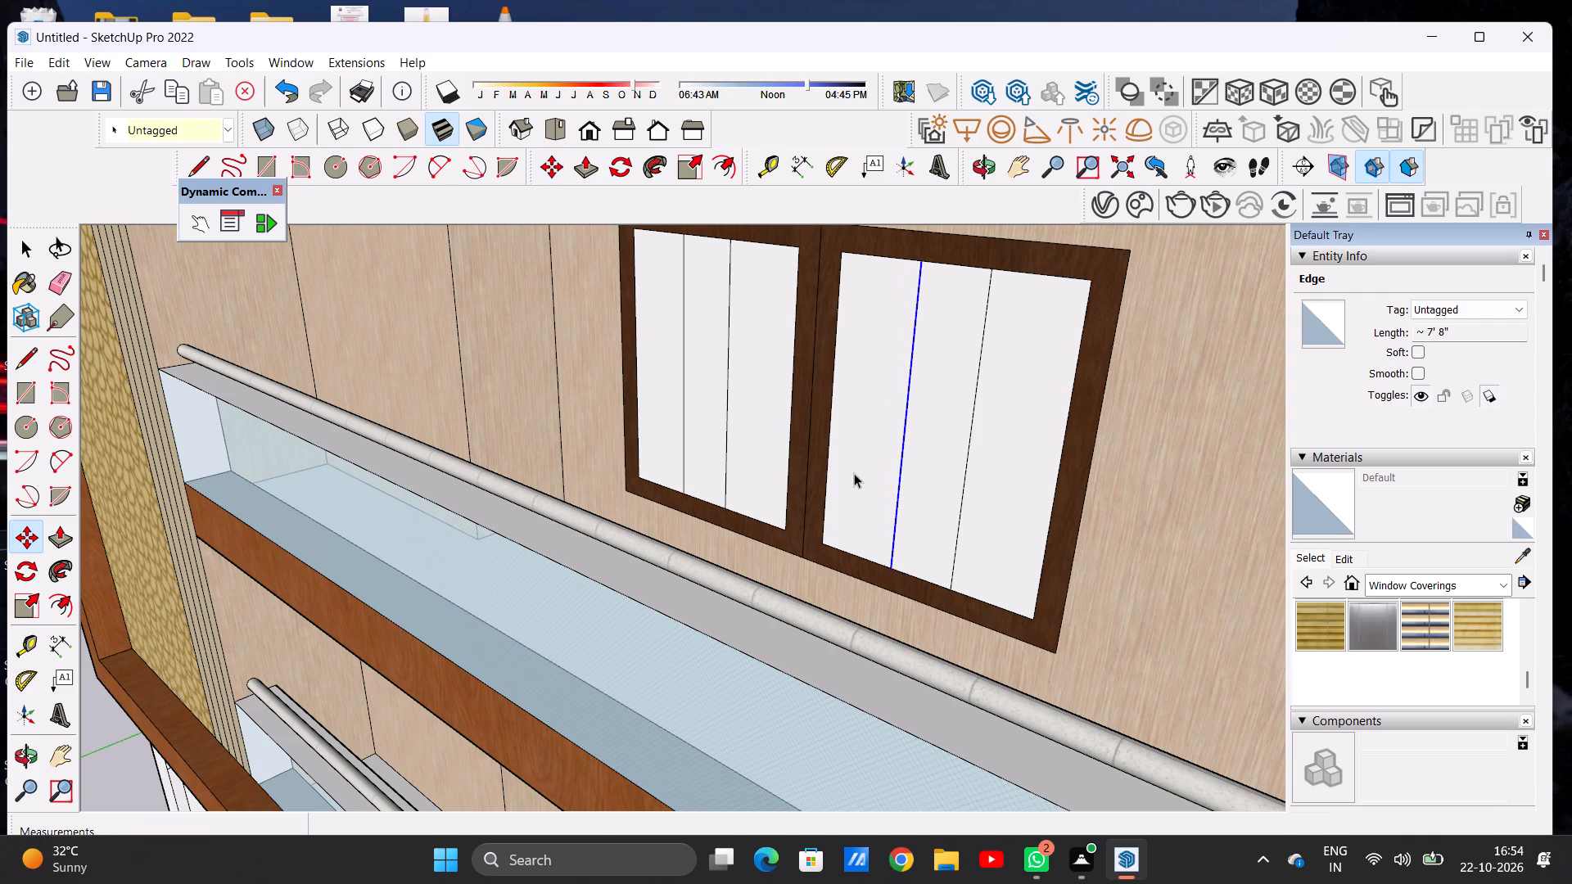
pyautogui.scroll(-13, 854, 473)
pyautogui.click(1195, 480)
# Apply Window Covering 02 to the outer strips of both panes of the second-floor window.
pyautogui.scroll(-5, 970, 493)
pyautogui.moveTo(903, 492); pyautogui.dragTo(1027, 418, button='middle')
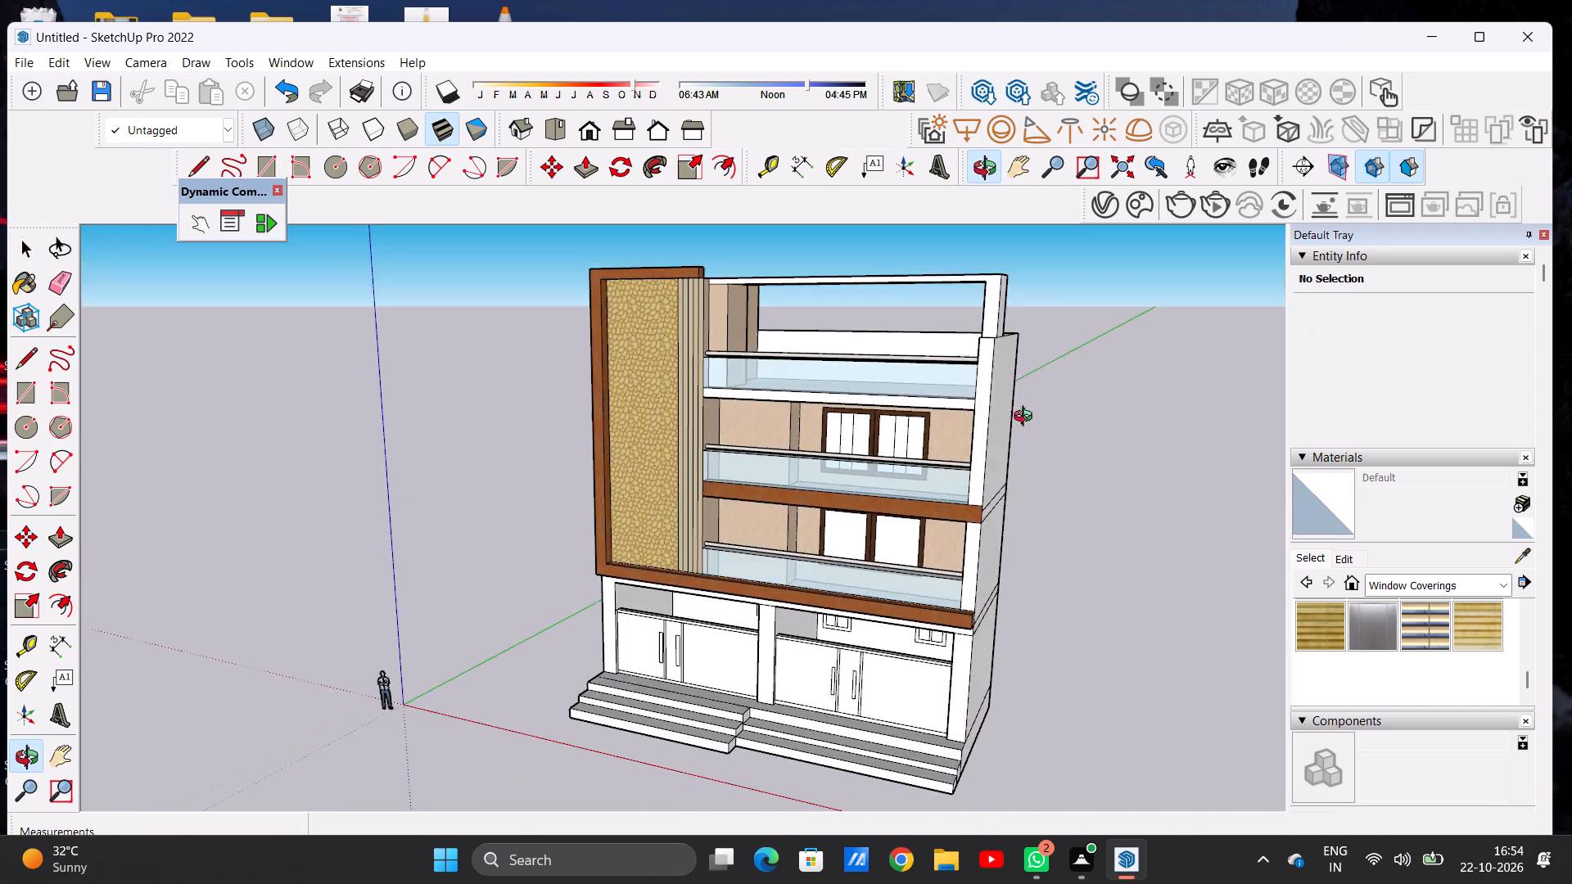
pyautogui.moveTo(1027, 418); pyautogui.dragTo(1139, 414, button='middle')
pyautogui.scroll(11, 820, 435)
pyautogui.scroll(-1, 841, 421)
pyautogui.scroll(1, 841, 421)
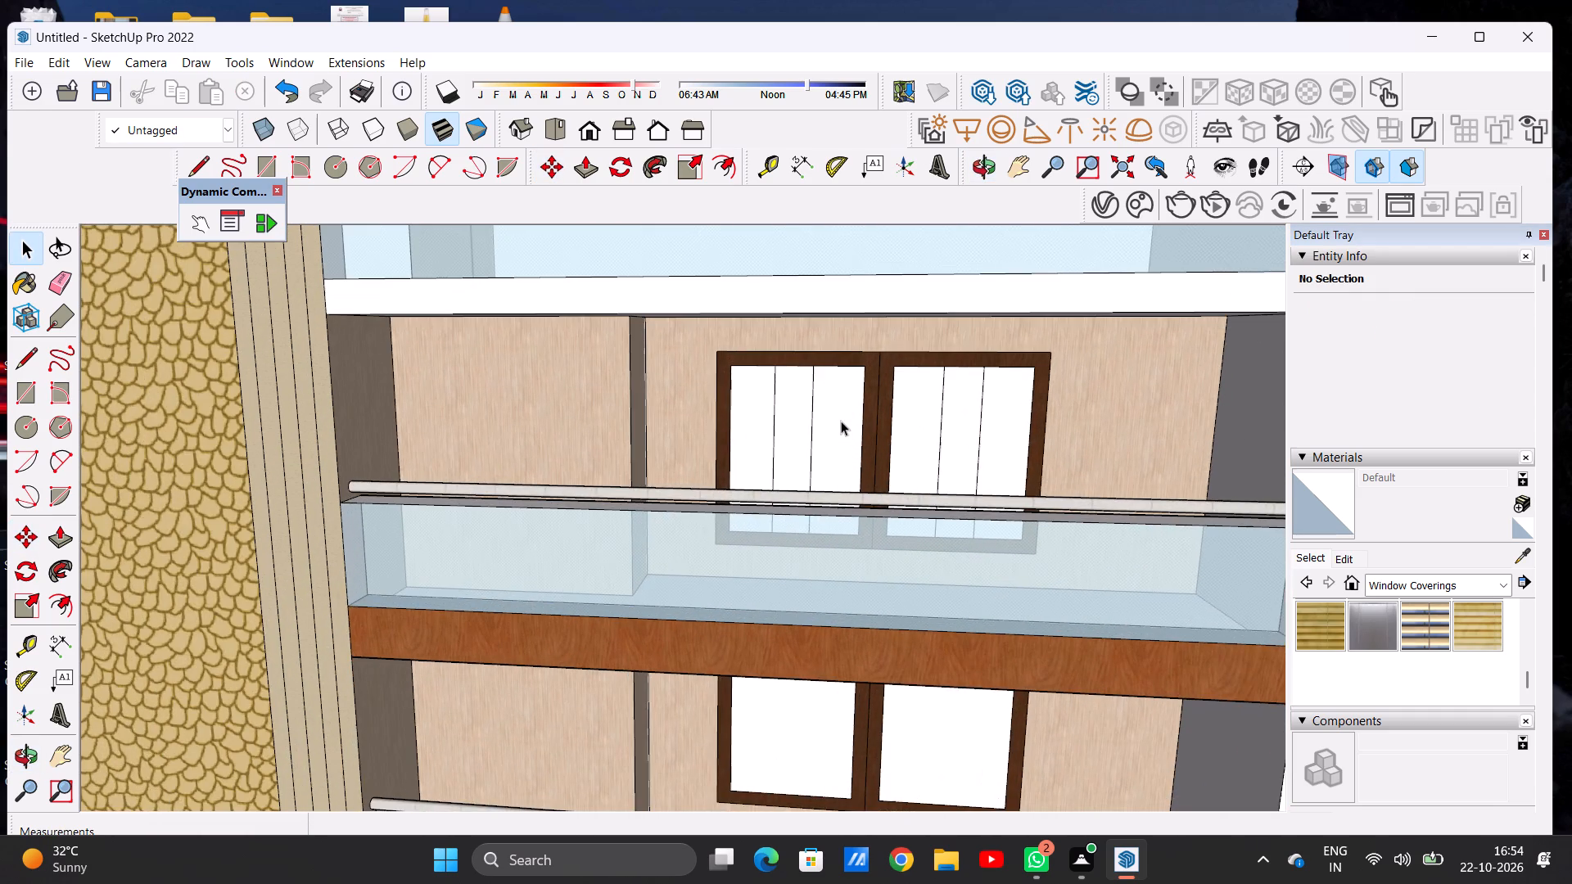
pyautogui.scroll(2, 841, 421)
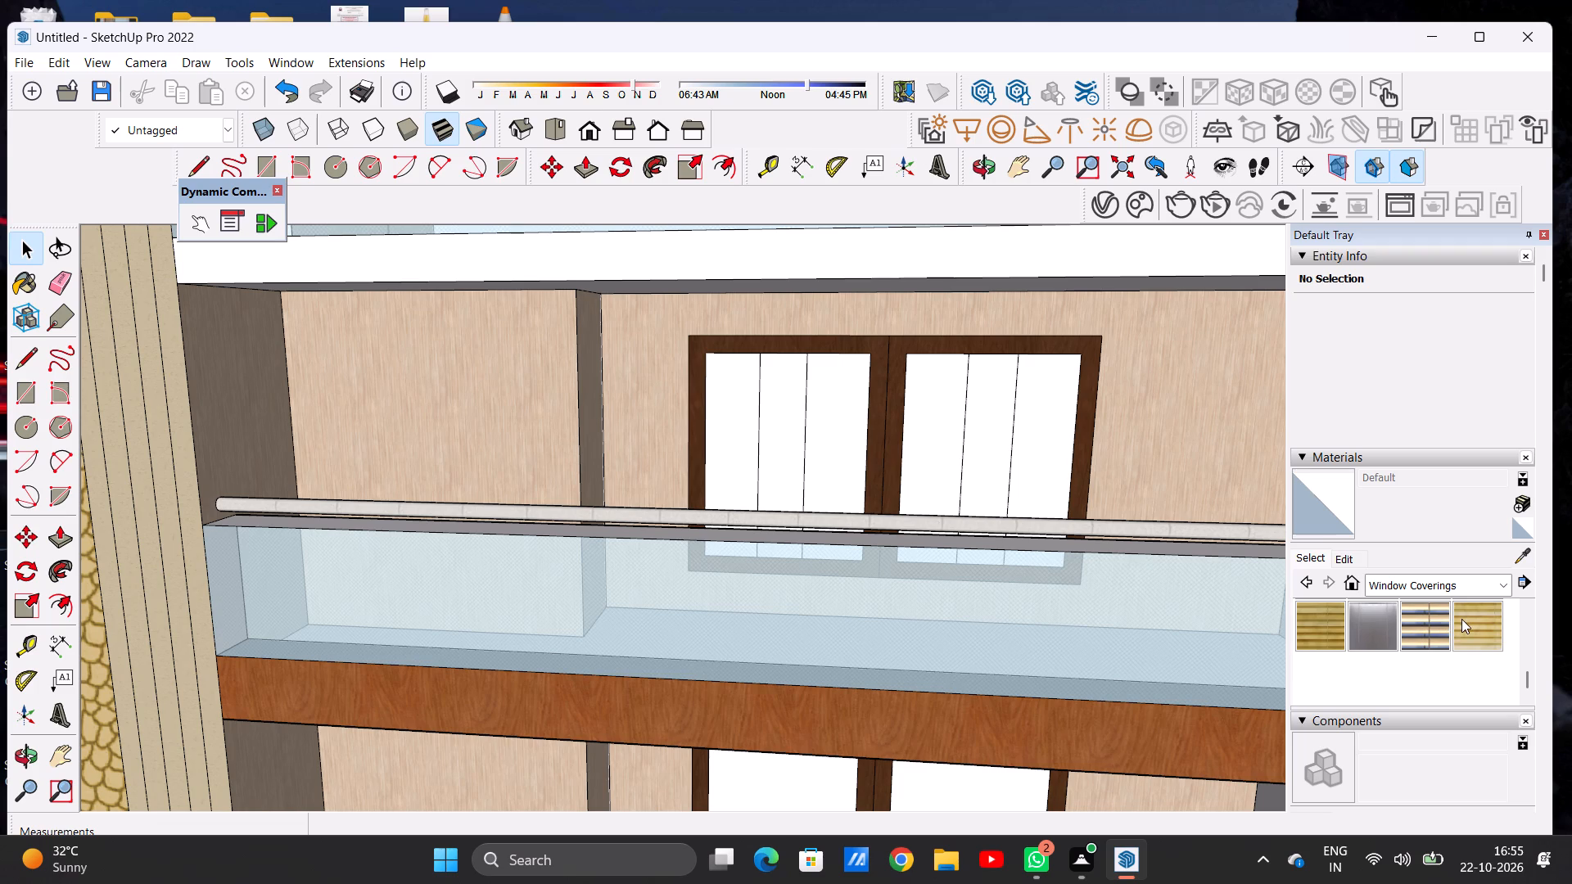
pyautogui.click(1461, 619)
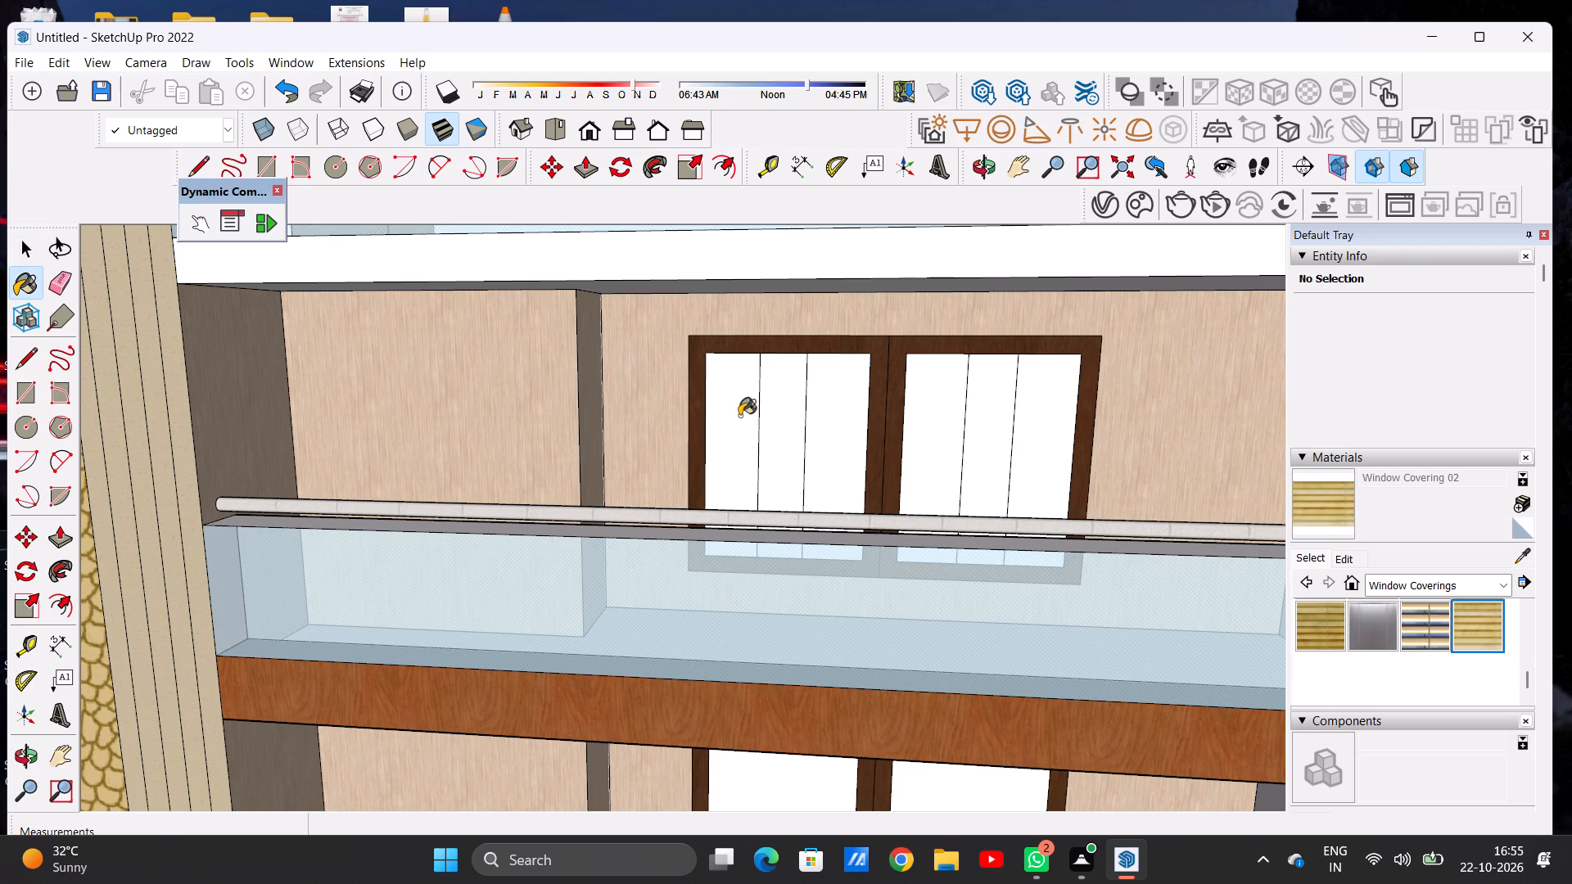
pyautogui.click(739, 416)
pyautogui.click(842, 422)
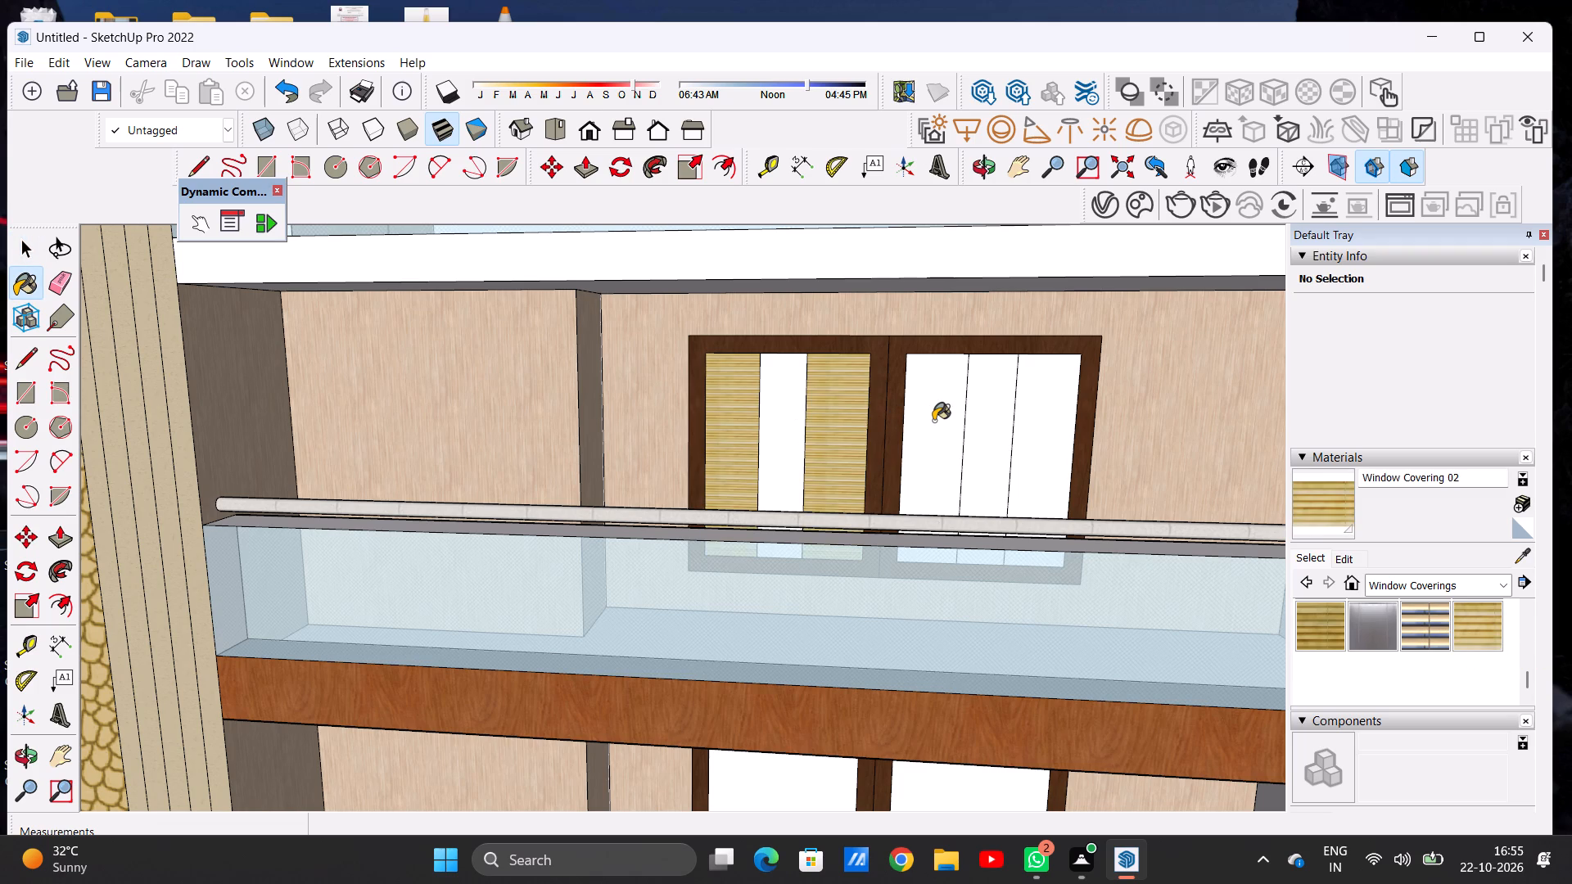
pyautogui.click(933, 421)
pyautogui.click(1028, 421)
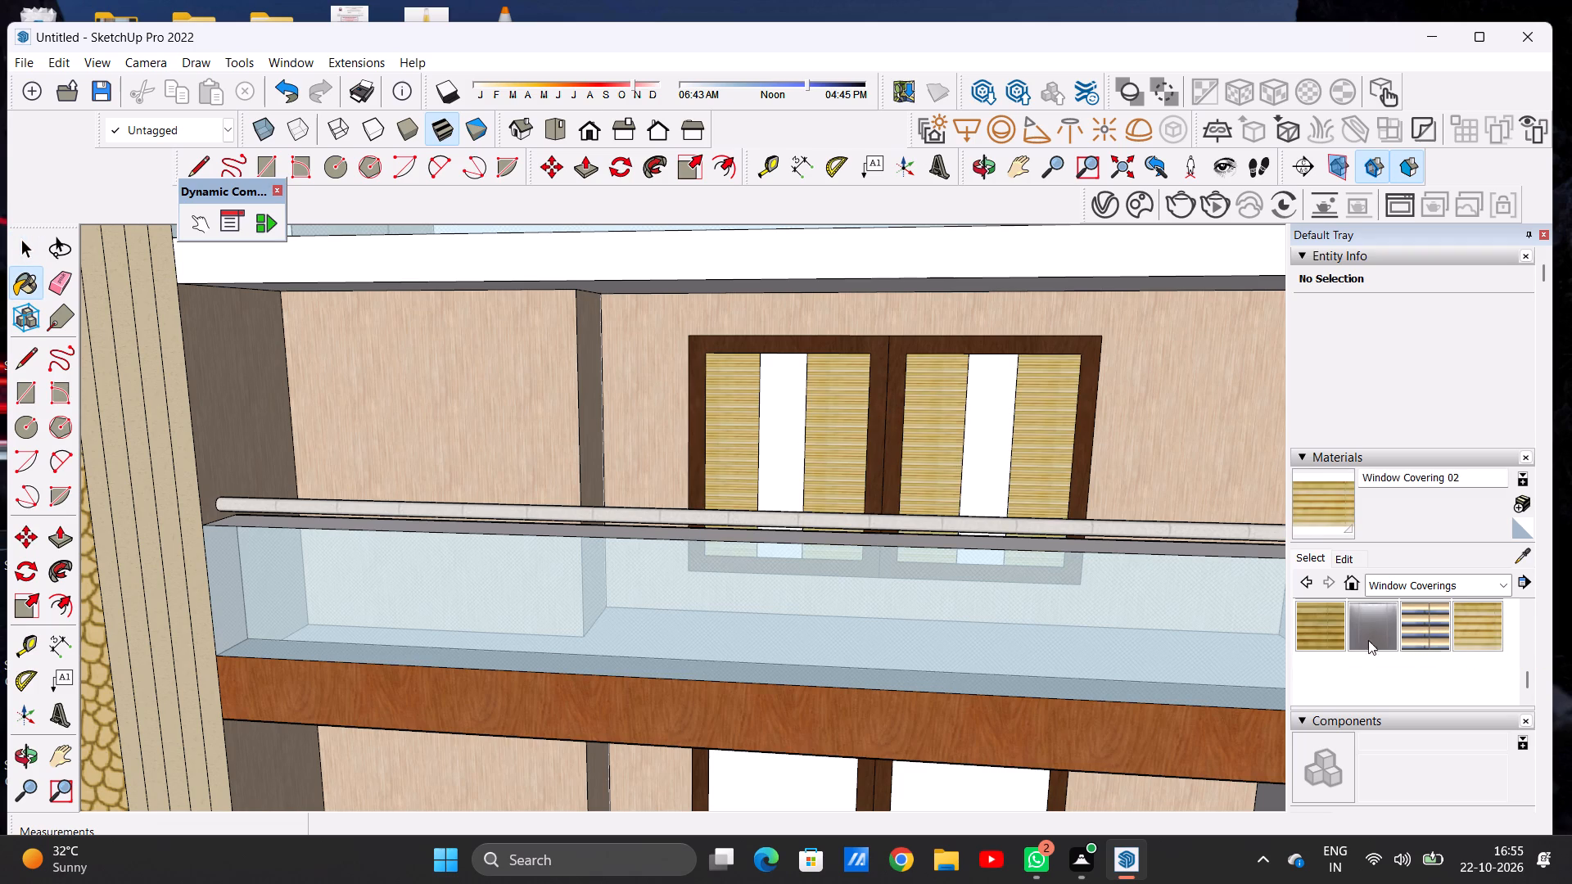
# Apply Blinds Cellular White from the Window Coverings materials to the middle strips of both panes of the second-floor window.
pyautogui.scroll(5, 1383, 641)
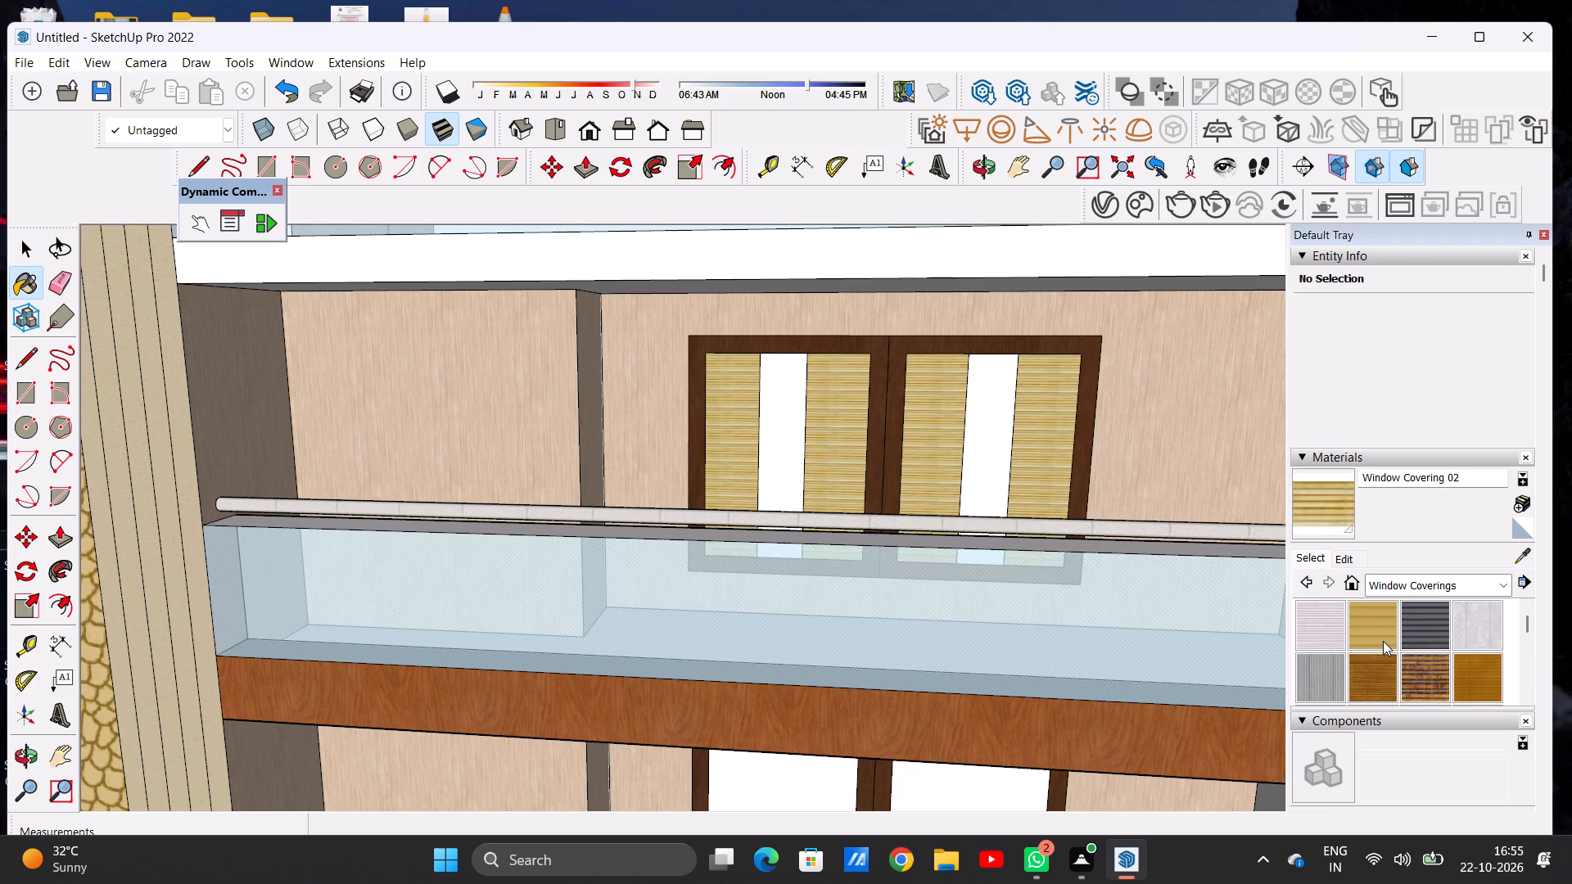
pyautogui.scroll(1, 1383, 641)
pyautogui.click(1326, 626)
pyautogui.scroll(6, 943, 447)
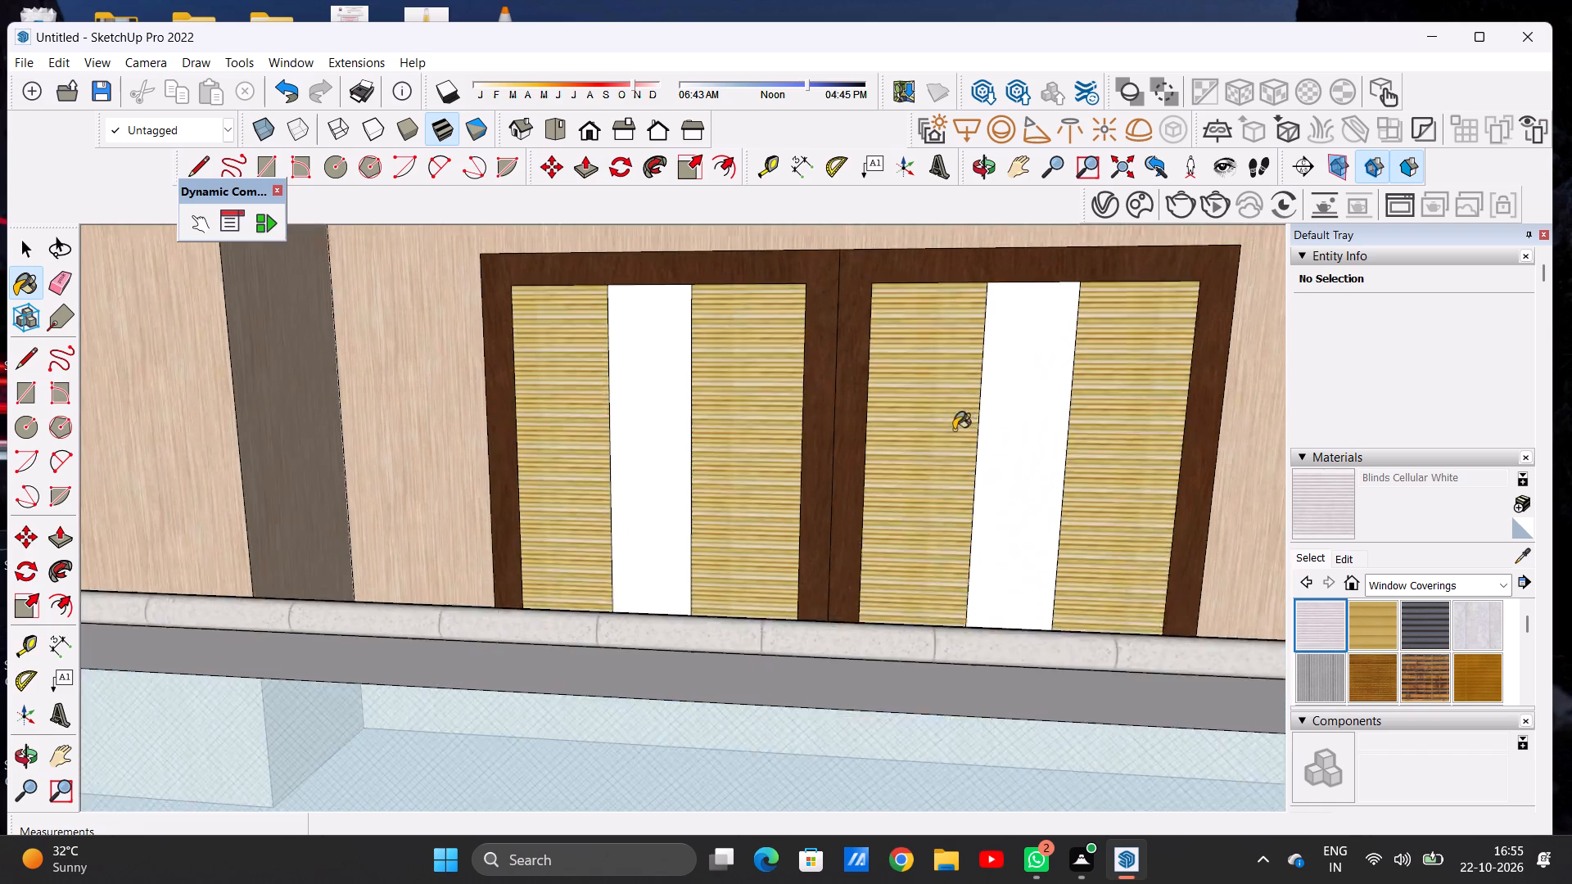
pyautogui.scroll(2, 954, 430)
pyautogui.click(1008, 419)
pyautogui.click(647, 448)
# Draw a vertical line about 7' 3" long from top to bottom across the first-floor window's left pane, nearer its left side.
pyautogui.scroll(-3, 776, 440)
pyautogui.scroll(1, 776, 440)
pyautogui.scroll(-3, 776, 440)
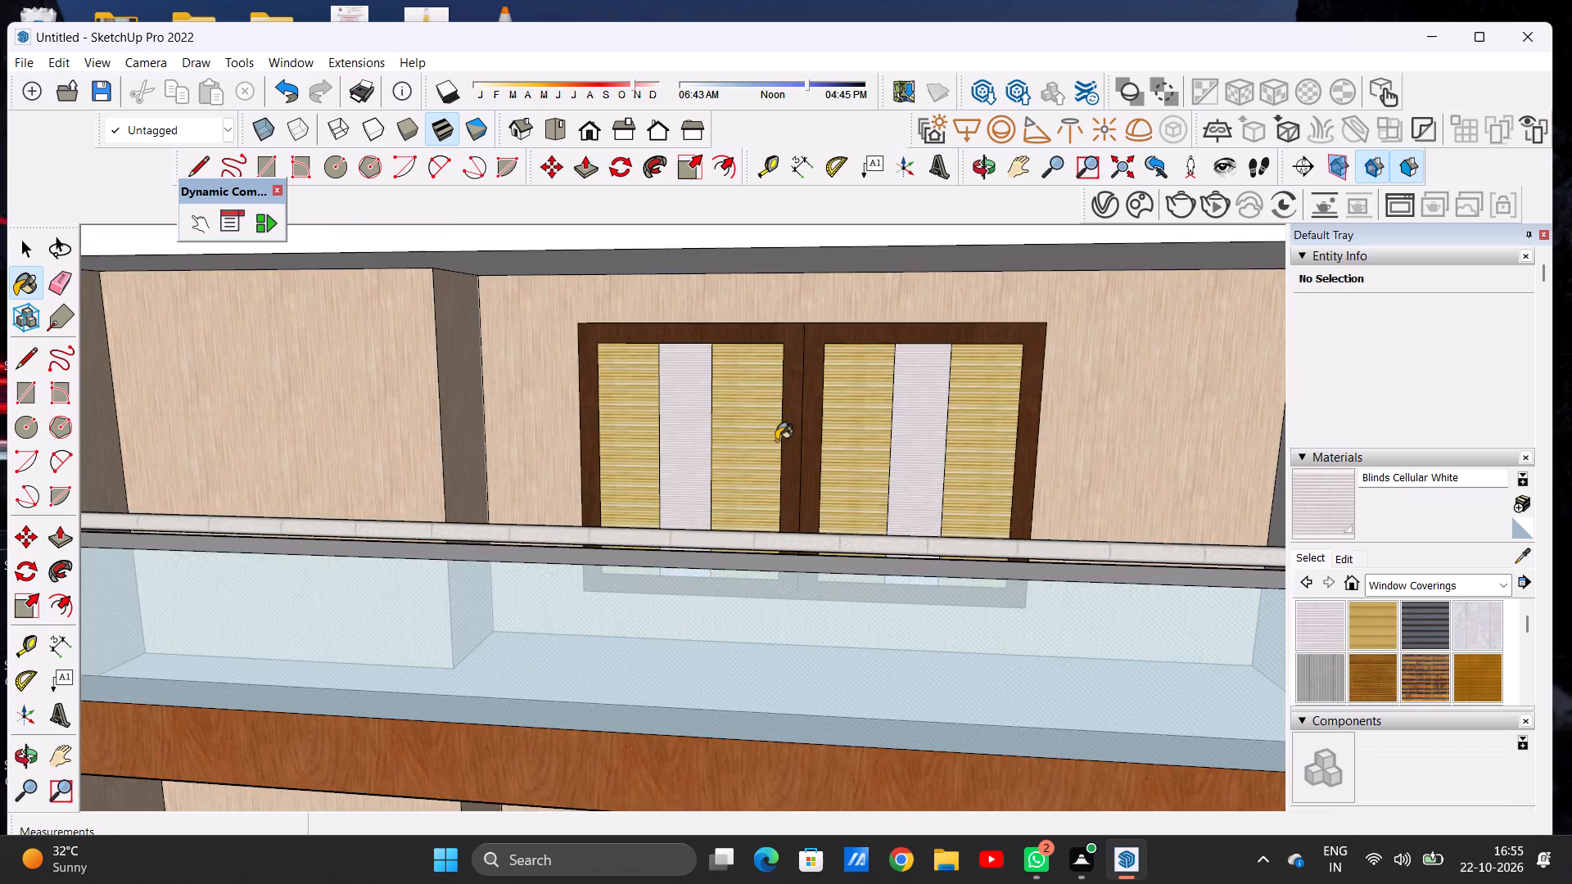
pyautogui.scroll(-15, 776, 440)
pyautogui.scroll(5, 831, 588)
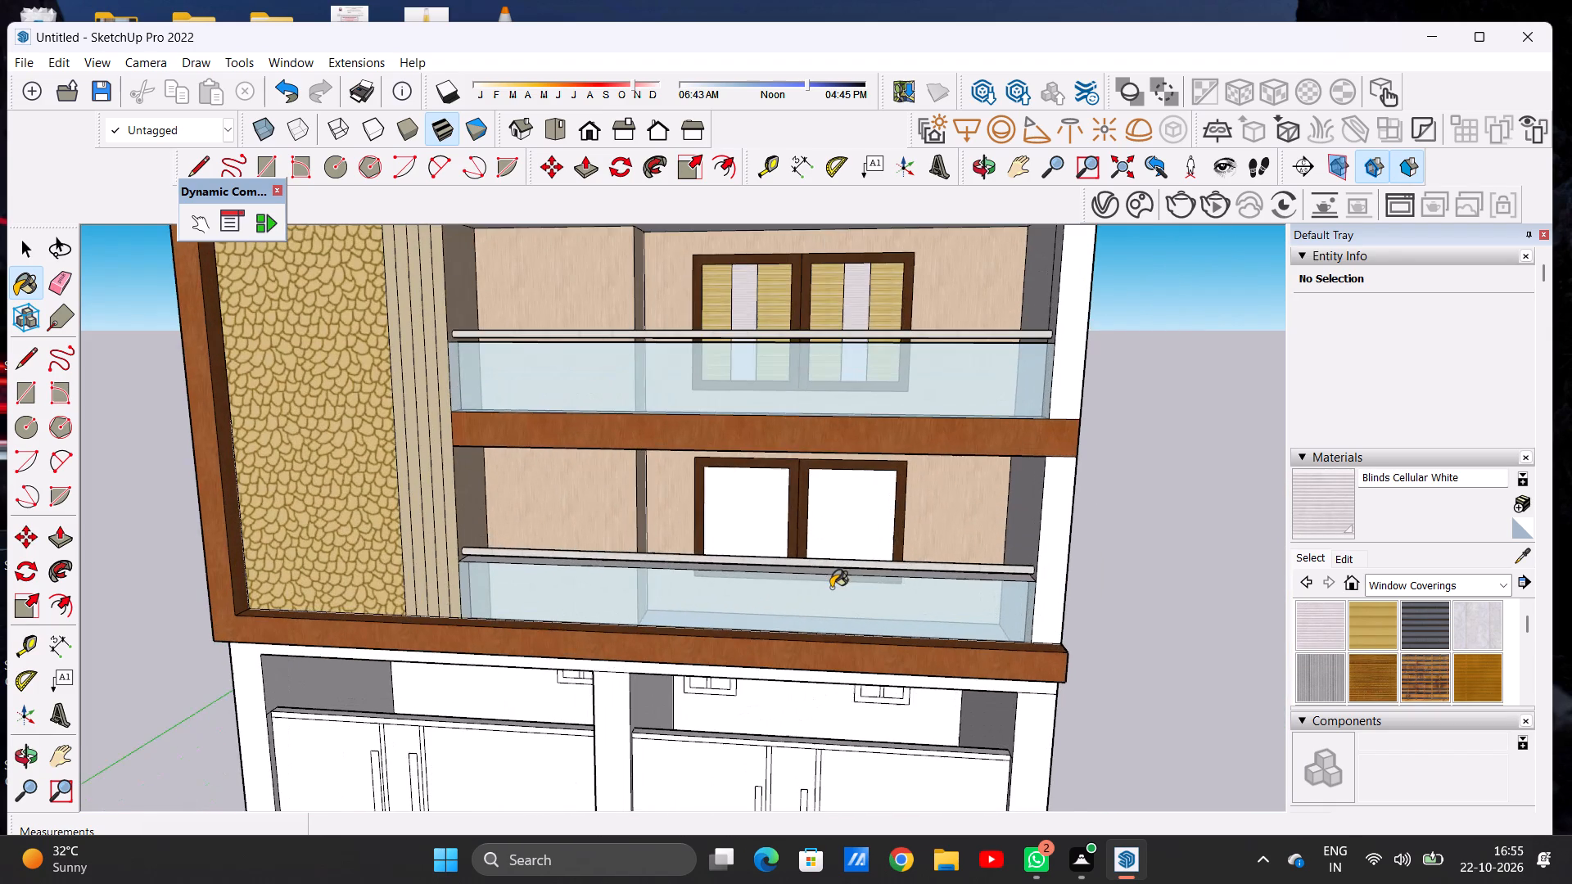
pyautogui.scroll(2, 831, 588)
pyautogui.scroll(-11, 802, 494)
pyautogui.scroll(7, 805, 531)
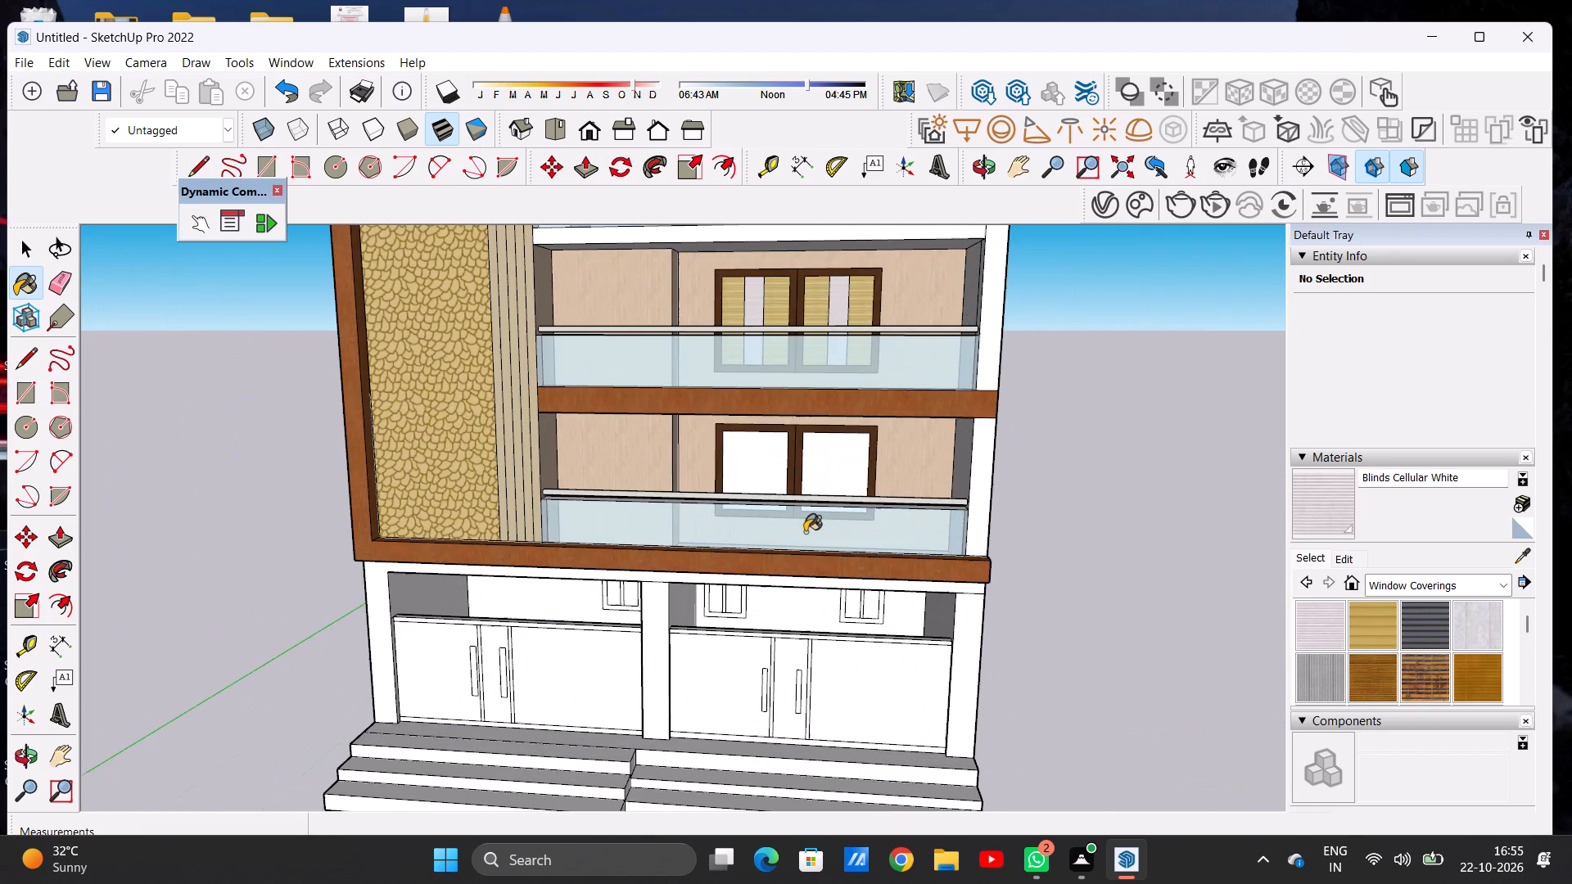
pyautogui.scroll(4, 805, 532)
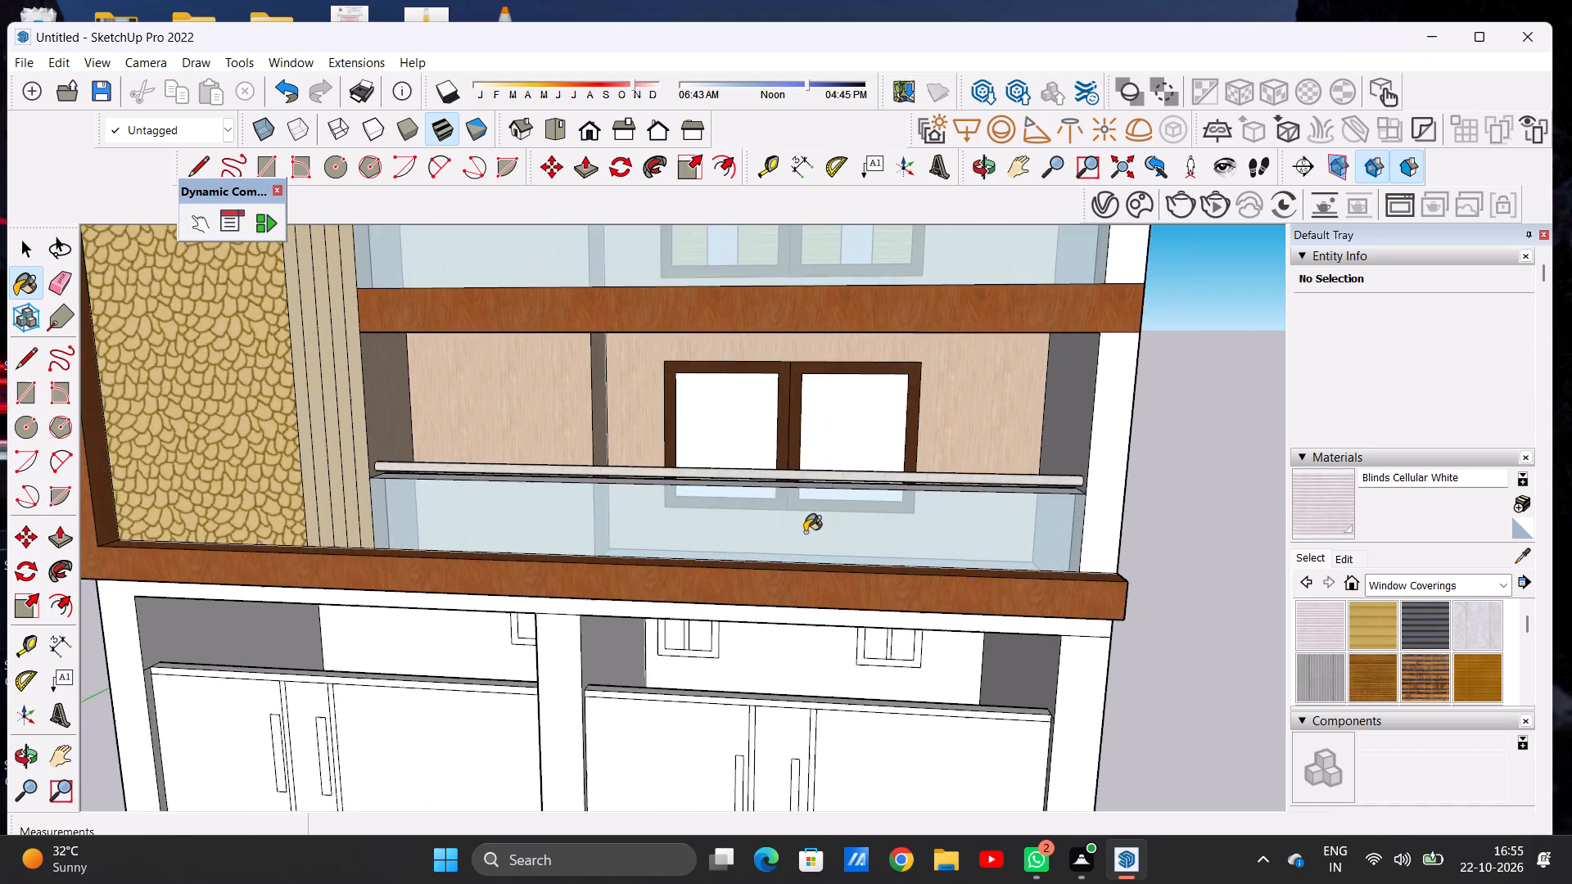
pyautogui.scroll(2, 805, 532)
pyautogui.press('space')
pyautogui.write('L')
pyautogui.scroll(1, 715, 398)
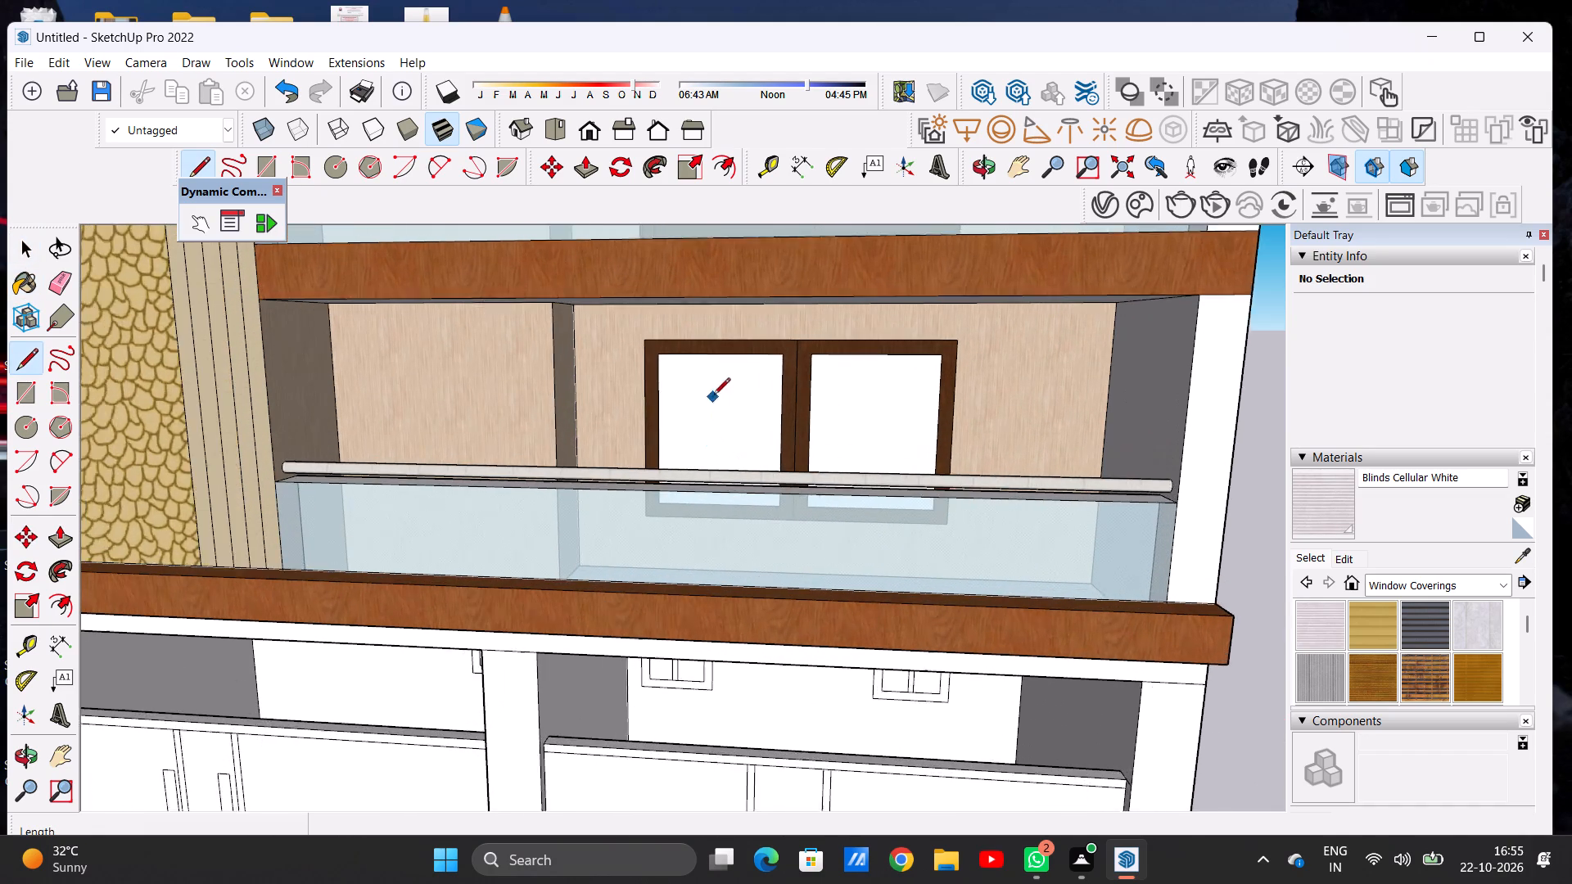
pyautogui.scroll(1, 713, 396)
pyautogui.click(695, 349)
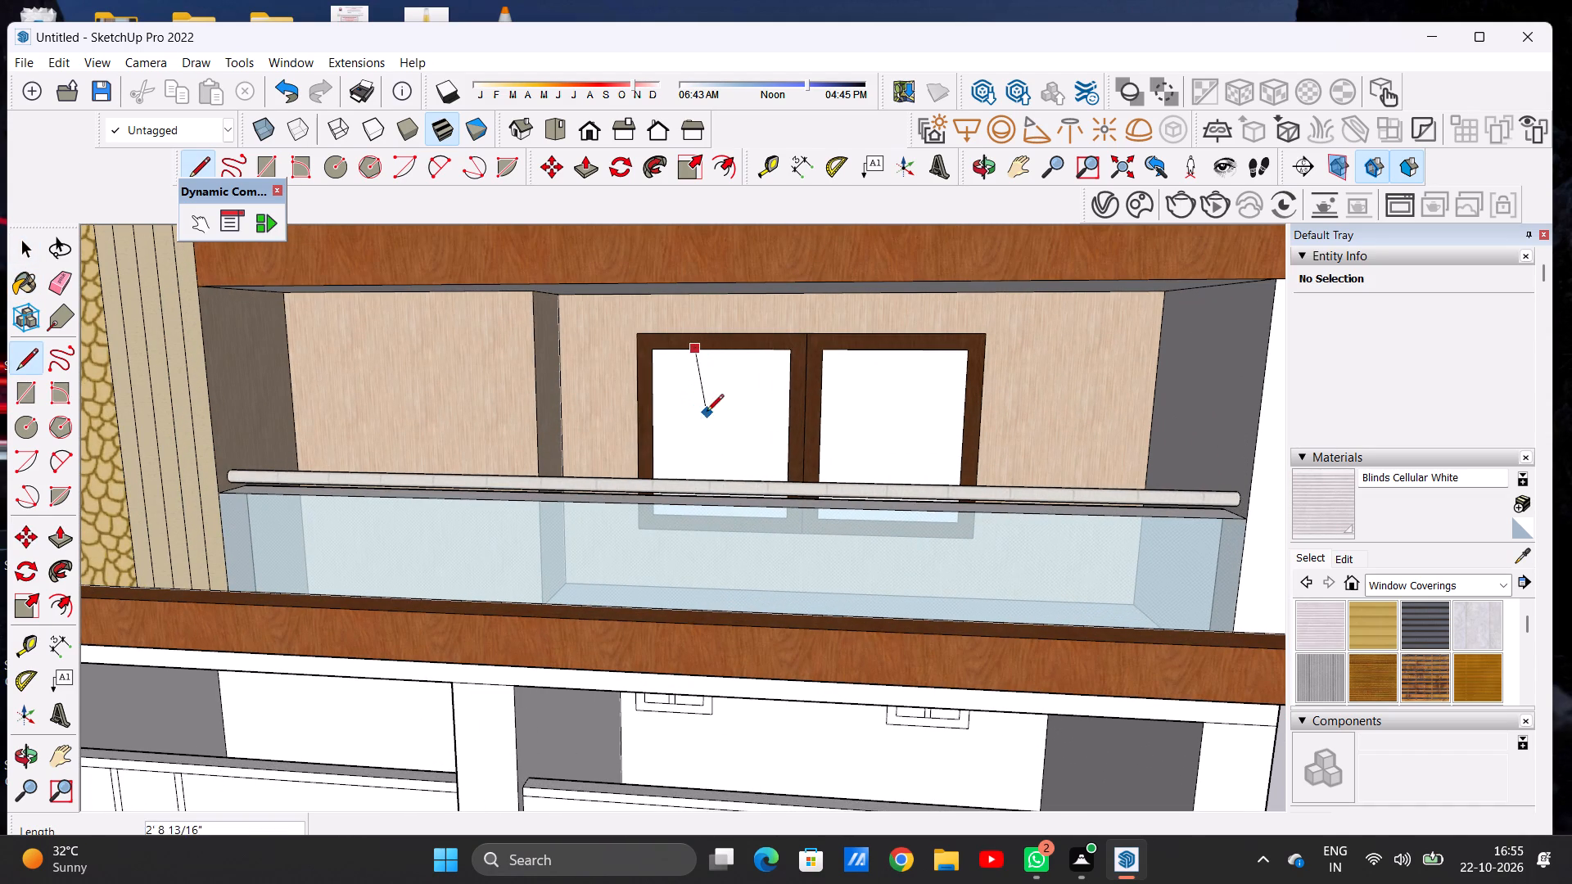
pyautogui.moveTo(708, 413); pyautogui.dragTo(681, 501, button='middle')
pyautogui.scroll(2, 736, 514)
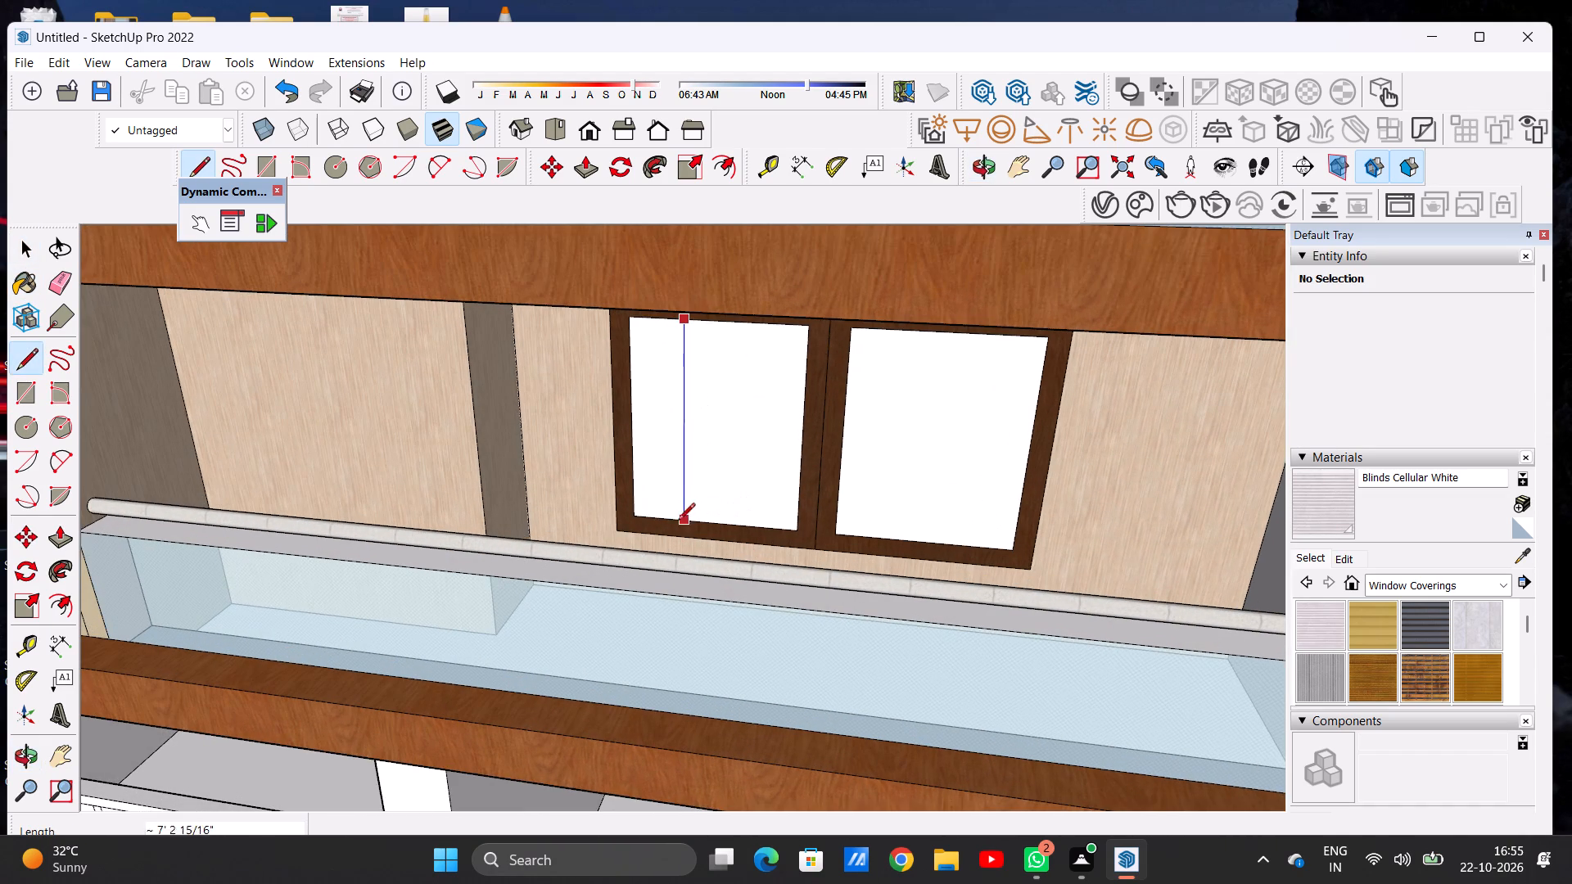
pyautogui.click(684, 522)
# Draw a second vertical line from top to bottom across the first-floor window's left pane, dividing it into three strips.
pyautogui.scroll(-7, 690, 503)
pyautogui.moveTo(729, 512); pyautogui.dragTo(662, 414, button='middle')
pyautogui.scroll(12, 692, 426)
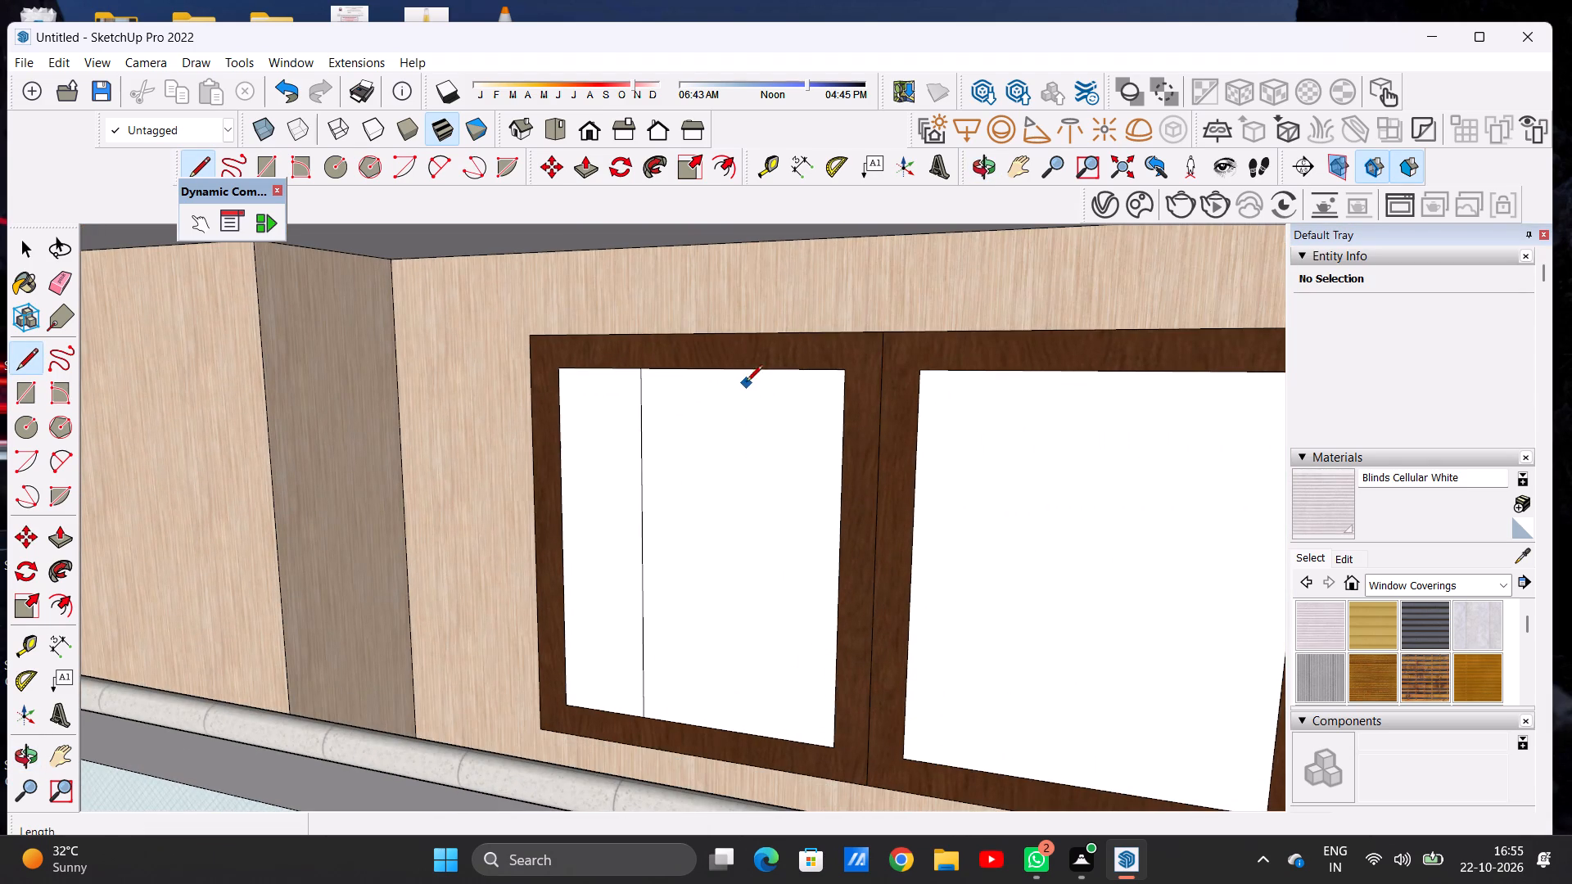
pyautogui.click(745, 372)
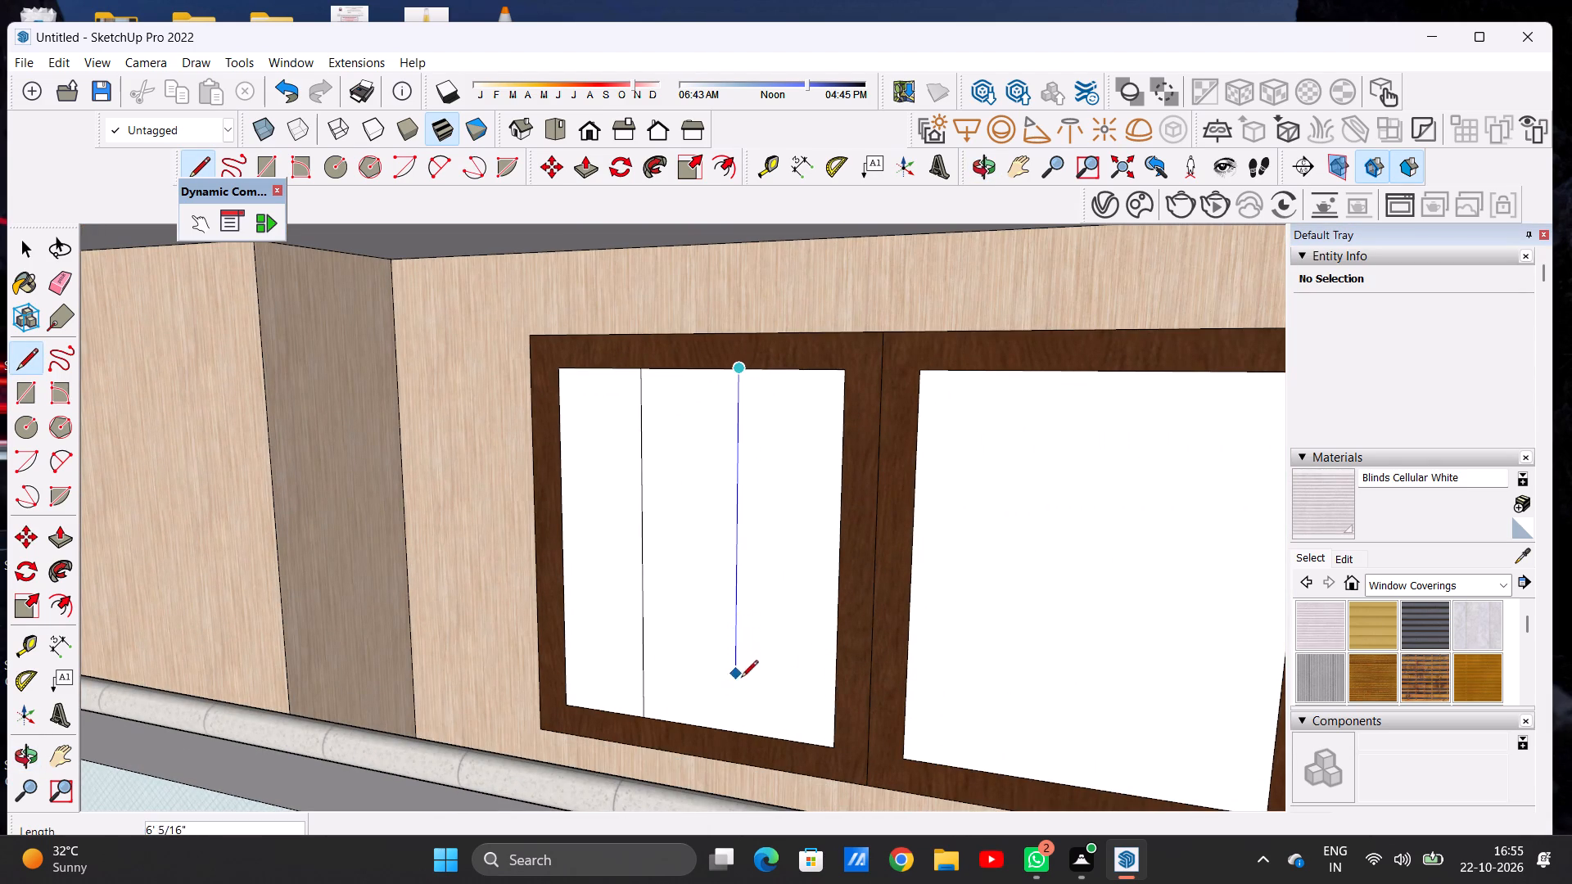
pyautogui.click(741, 734)
pyautogui.press('space')
# Draw two vertical lines about 7' 3" long from top to bottom across the first-floor window's right pane, dividing it into three strips.
pyautogui.scroll(-8, 706, 532)
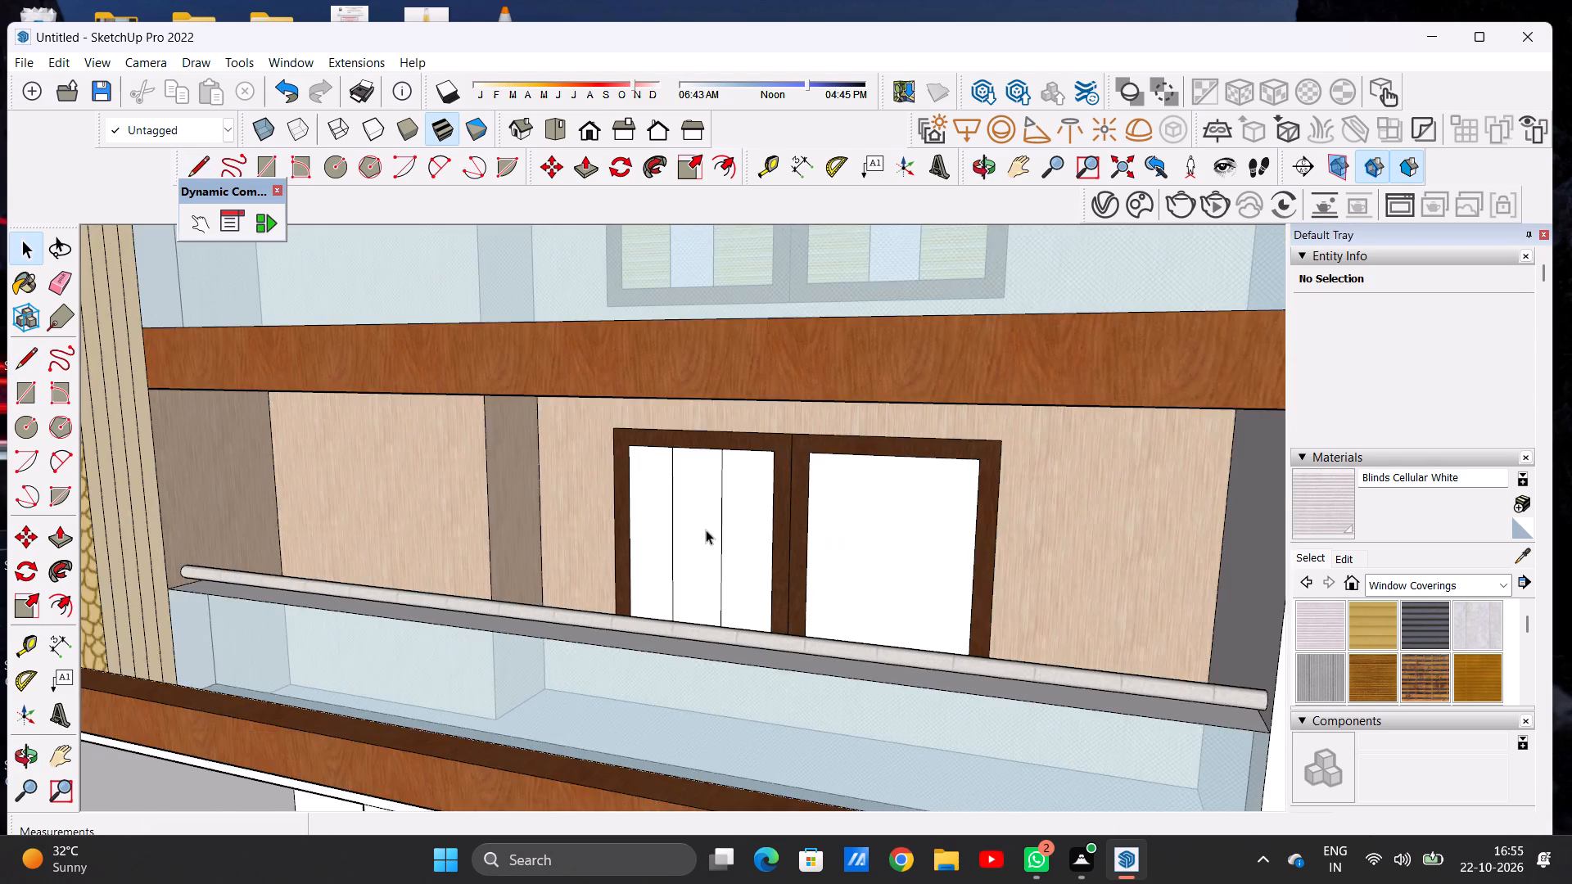
pyautogui.moveTo(706, 530); pyautogui.dragTo(729, 546, button='middle')
pyautogui.scroll(2, 893, 569)
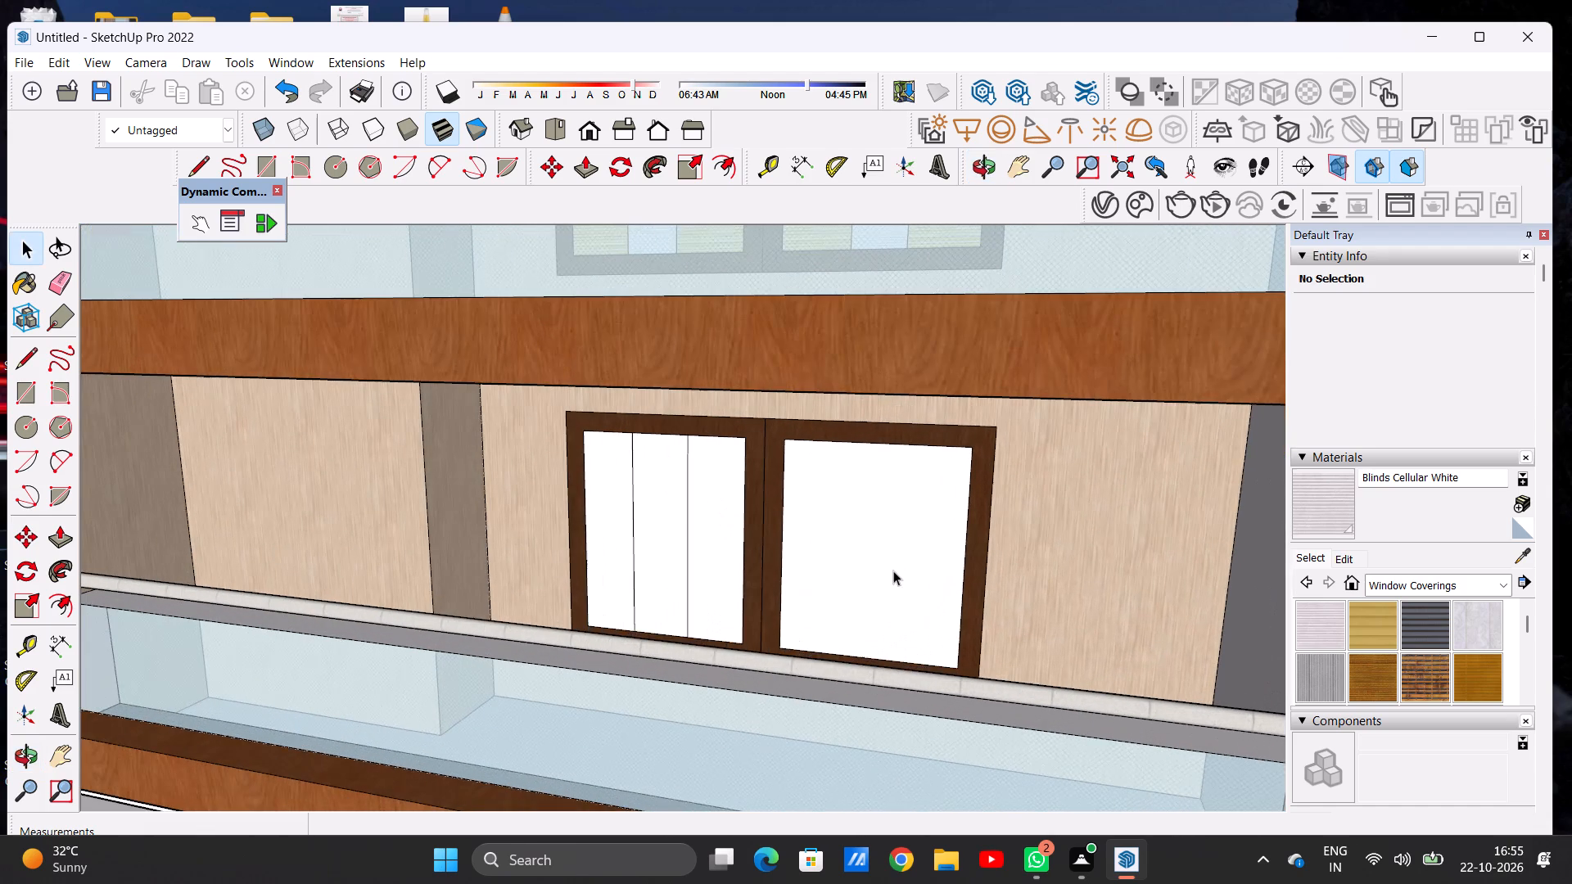
pyautogui.press('l')
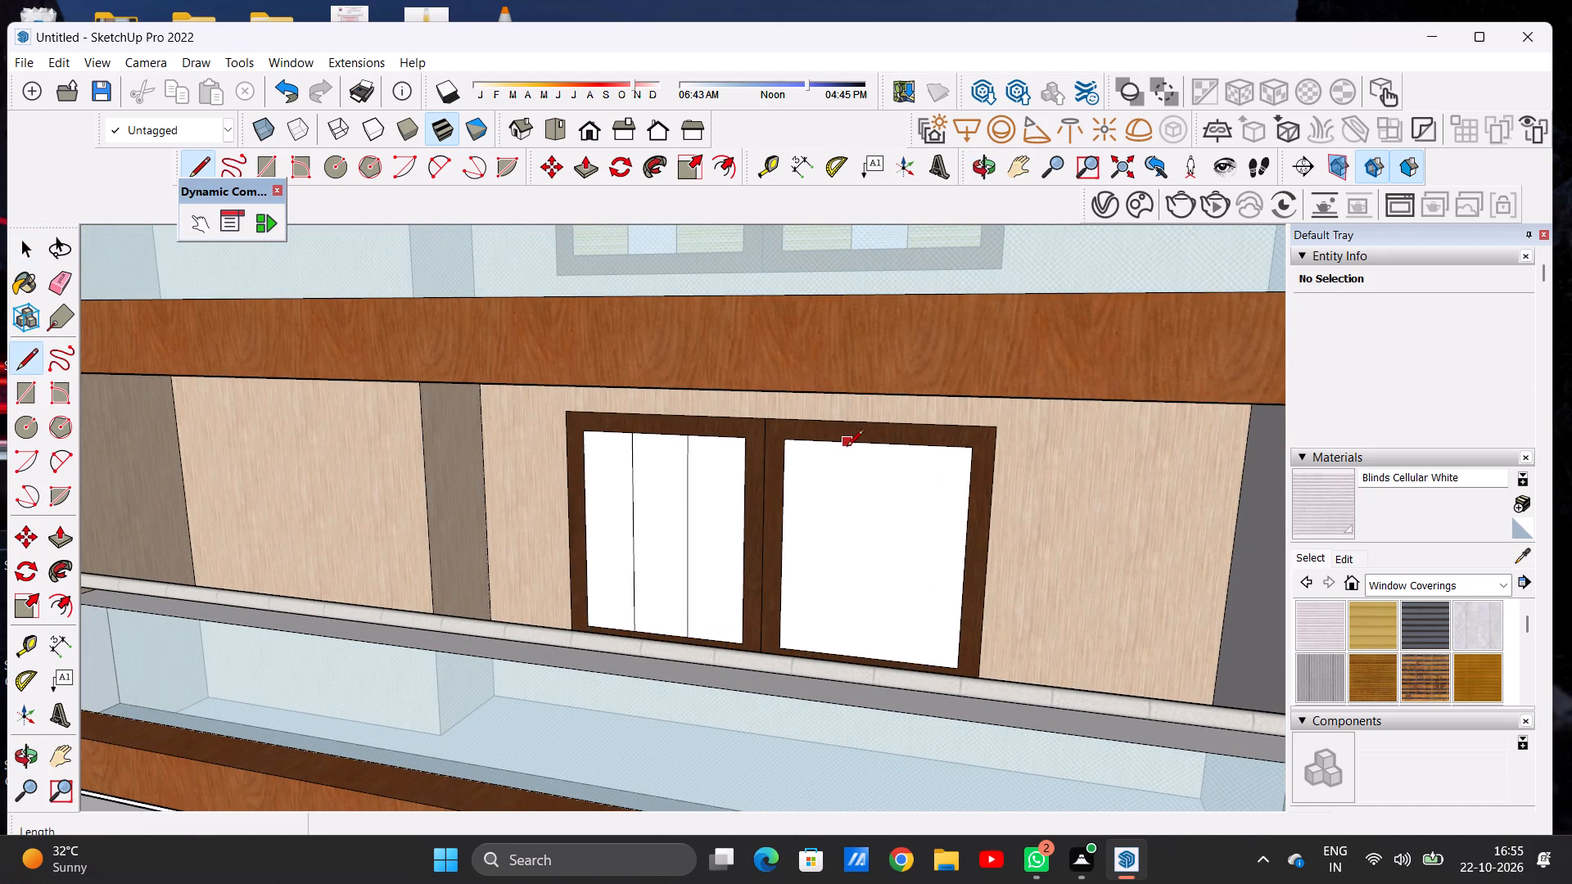
pyautogui.click(847, 446)
pyautogui.moveTo(846, 557); pyautogui.dragTo(846, 608, button='middle')
pyautogui.scroll(4, 846, 608)
pyautogui.click(830, 707)
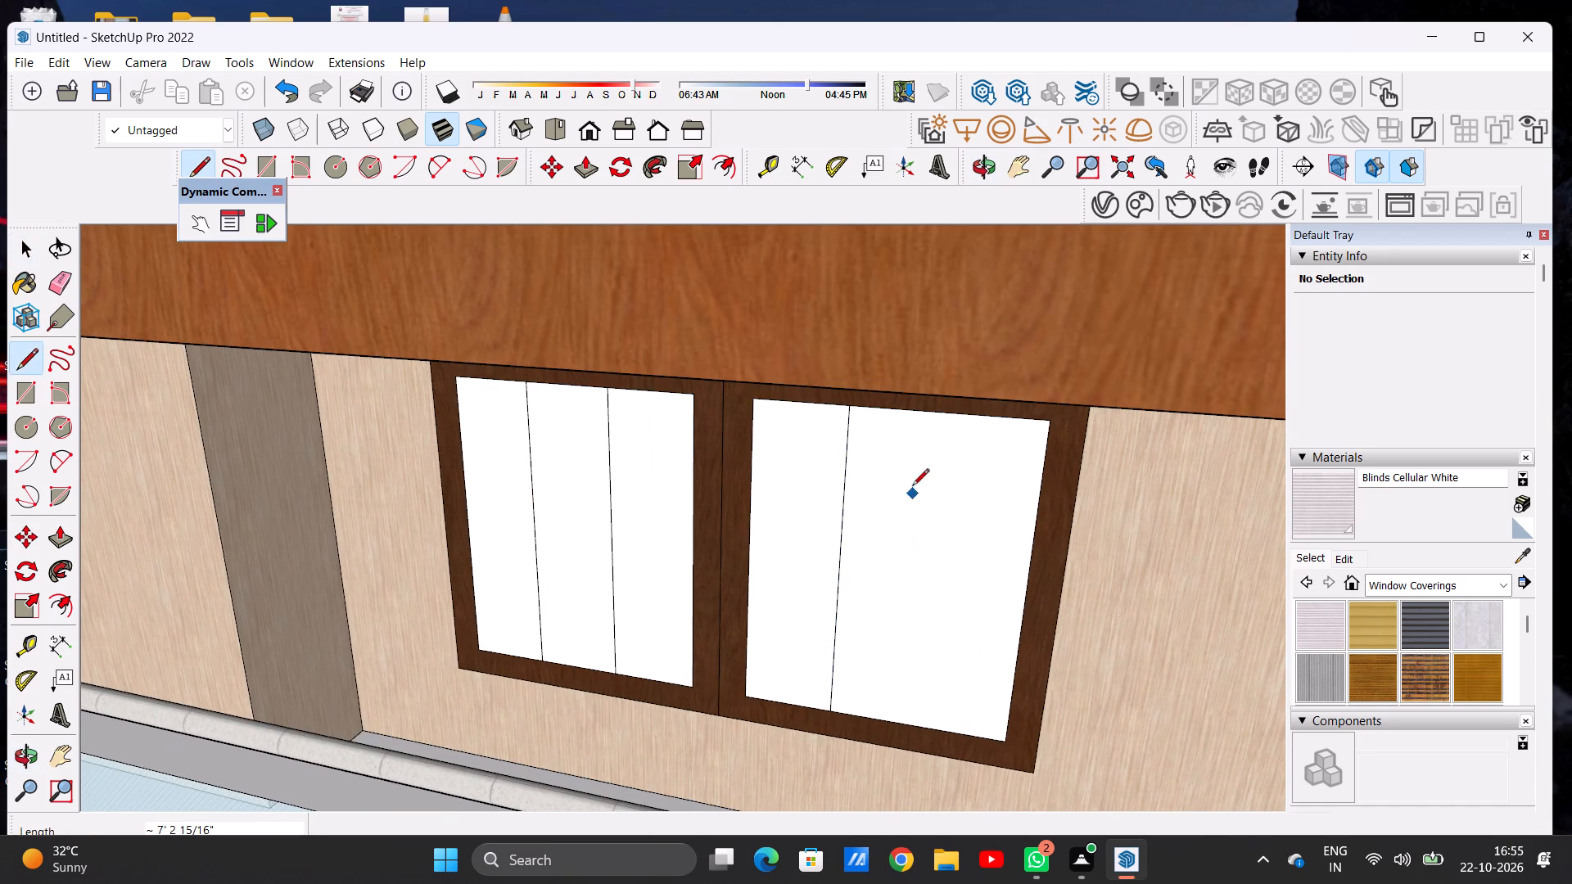
pyautogui.click(946, 414)
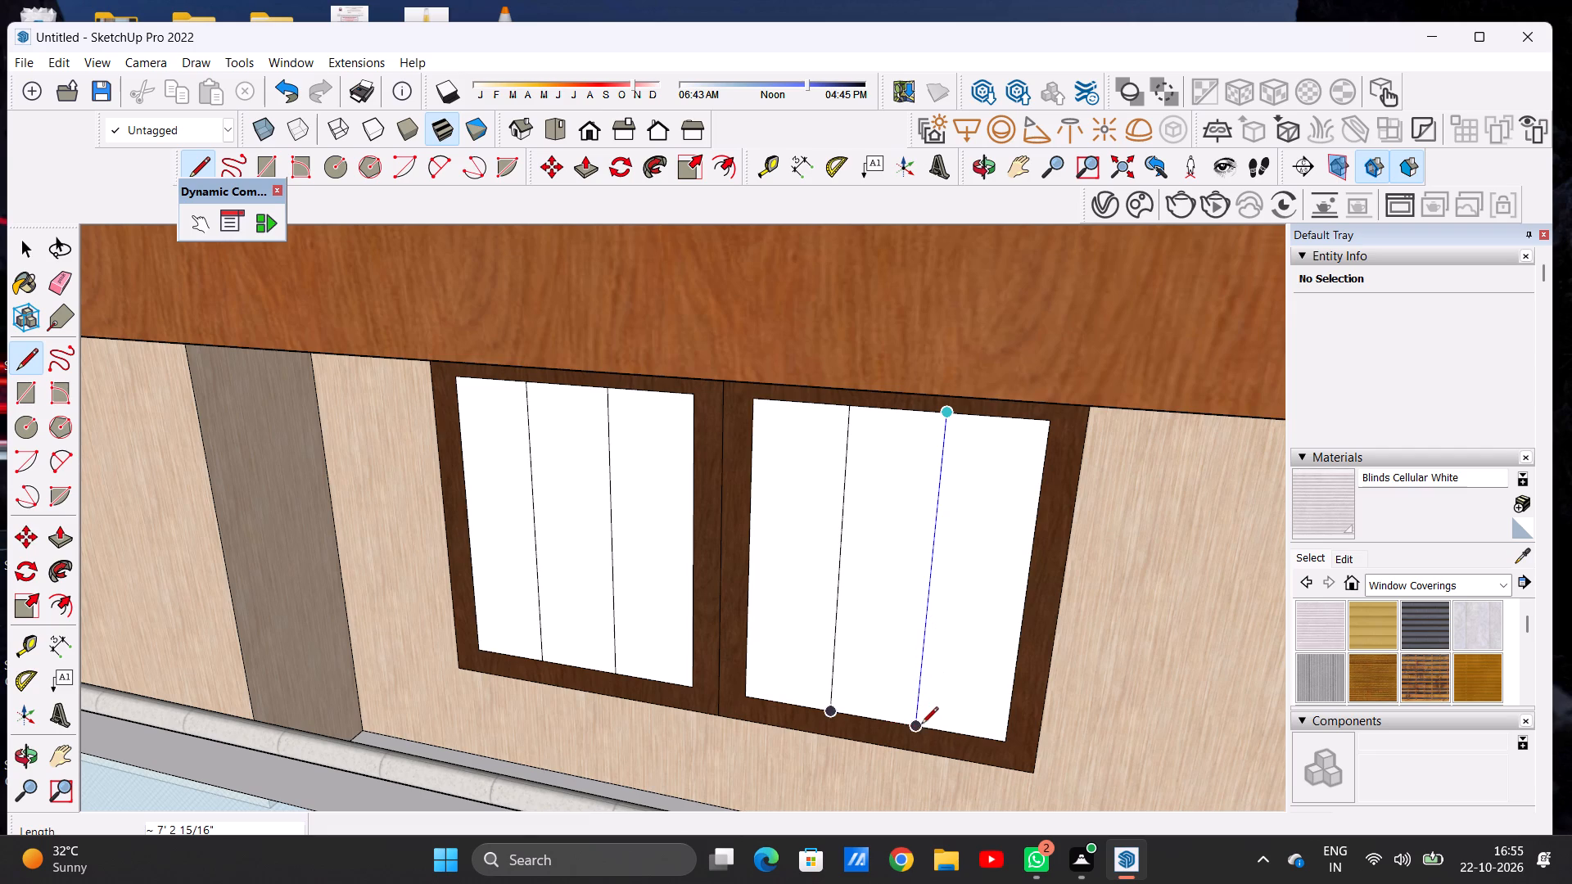
pyautogui.click(919, 730)
pyautogui.press('space')
# Apply Blinds Cellular White from the Window Coverings materials to the middle strips of both panes of the first-floor window.
pyautogui.scroll(-12, 880, 592)
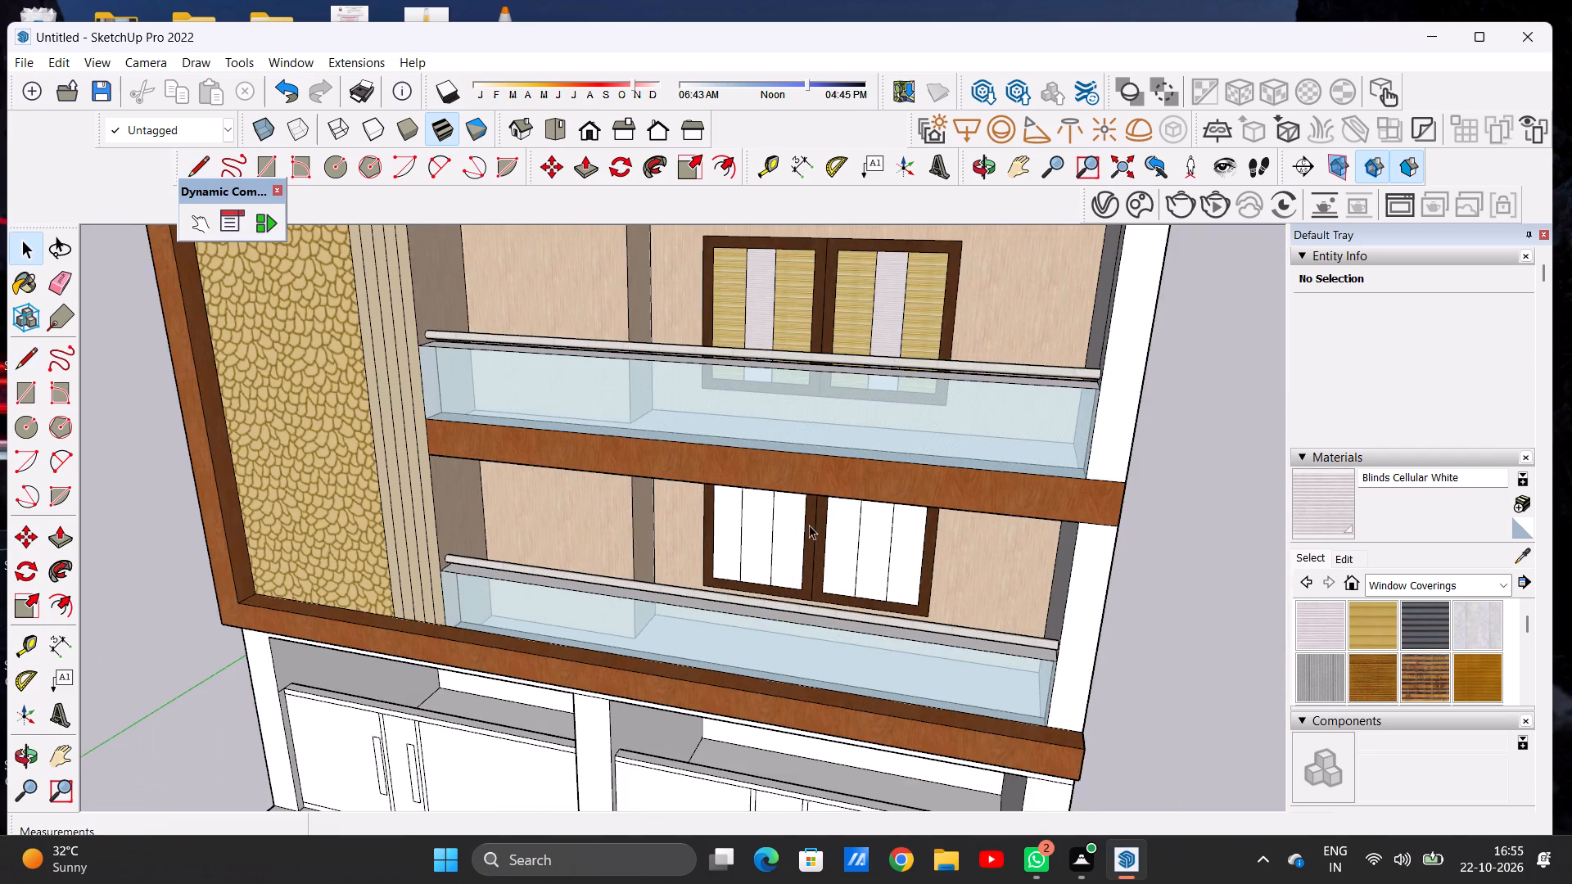
pyautogui.moveTo(809, 525); pyautogui.dragTo(879, 468, button='middle')
pyautogui.scroll(4, 854, 530)
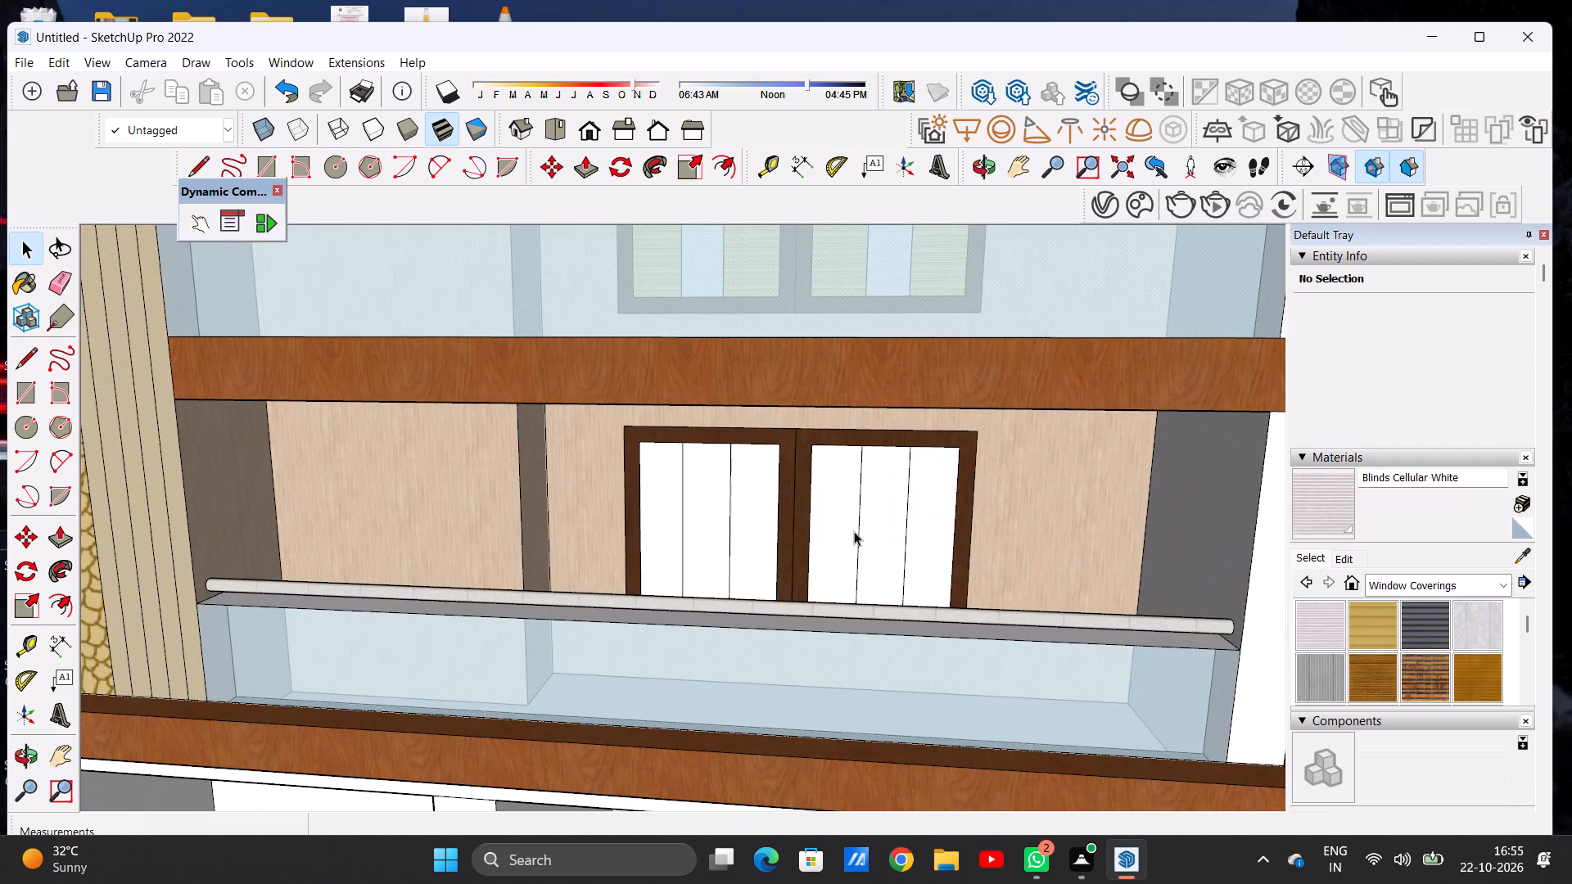
pyautogui.click(1314, 631)
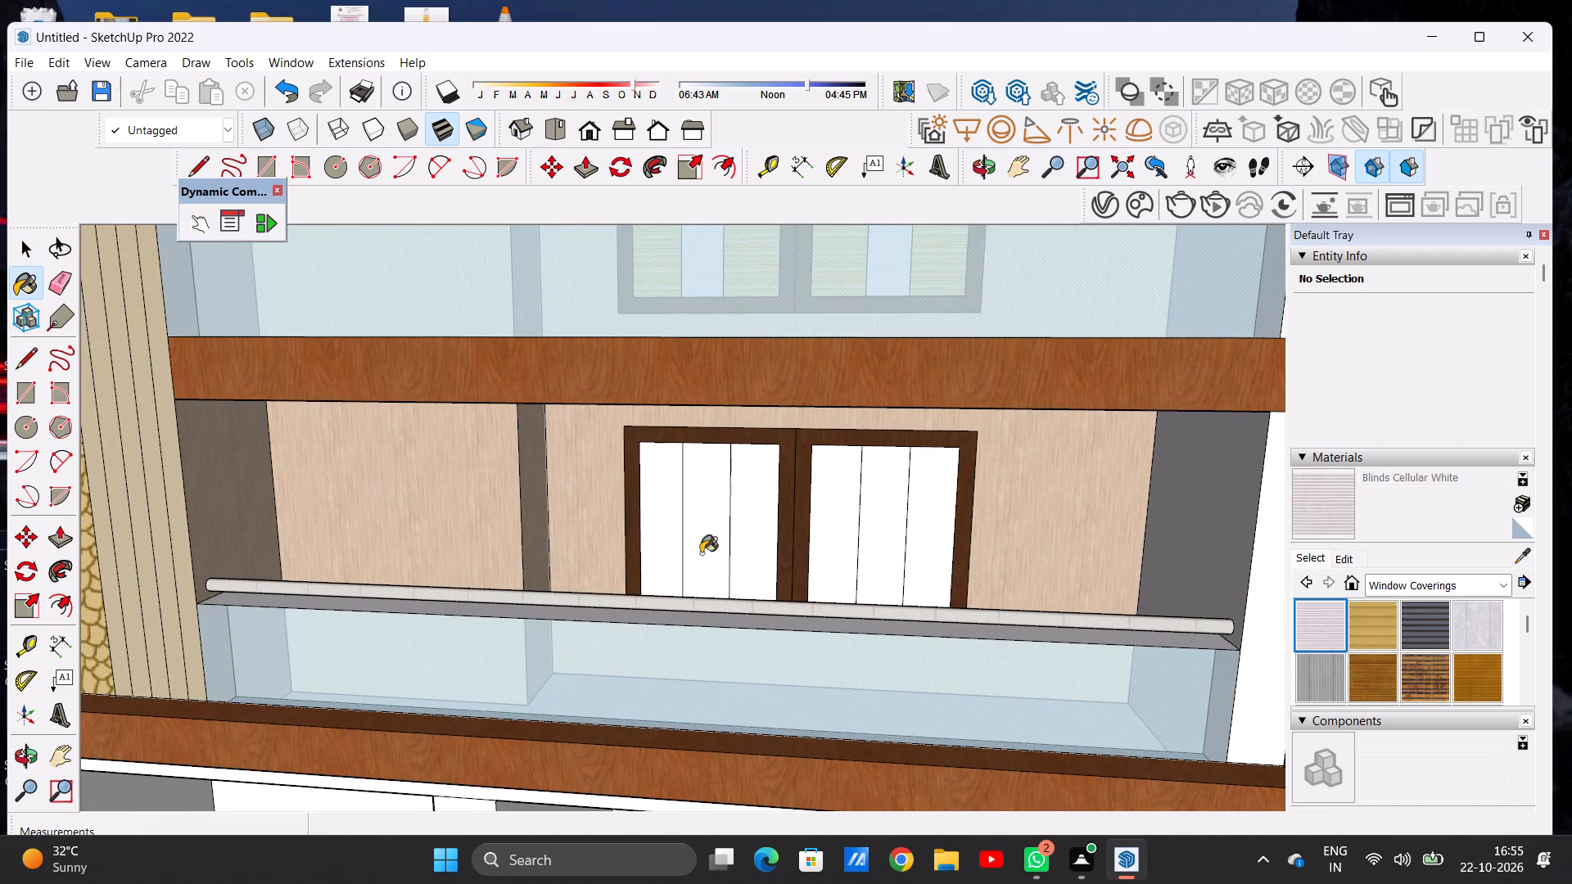
pyautogui.scroll(1, 701, 553)
pyautogui.scroll(-1, 701, 553)
pyautogui.scroll(5, 701, 553)
pyautogui.click(708, 539)
pyautogui.click(1022, 539)
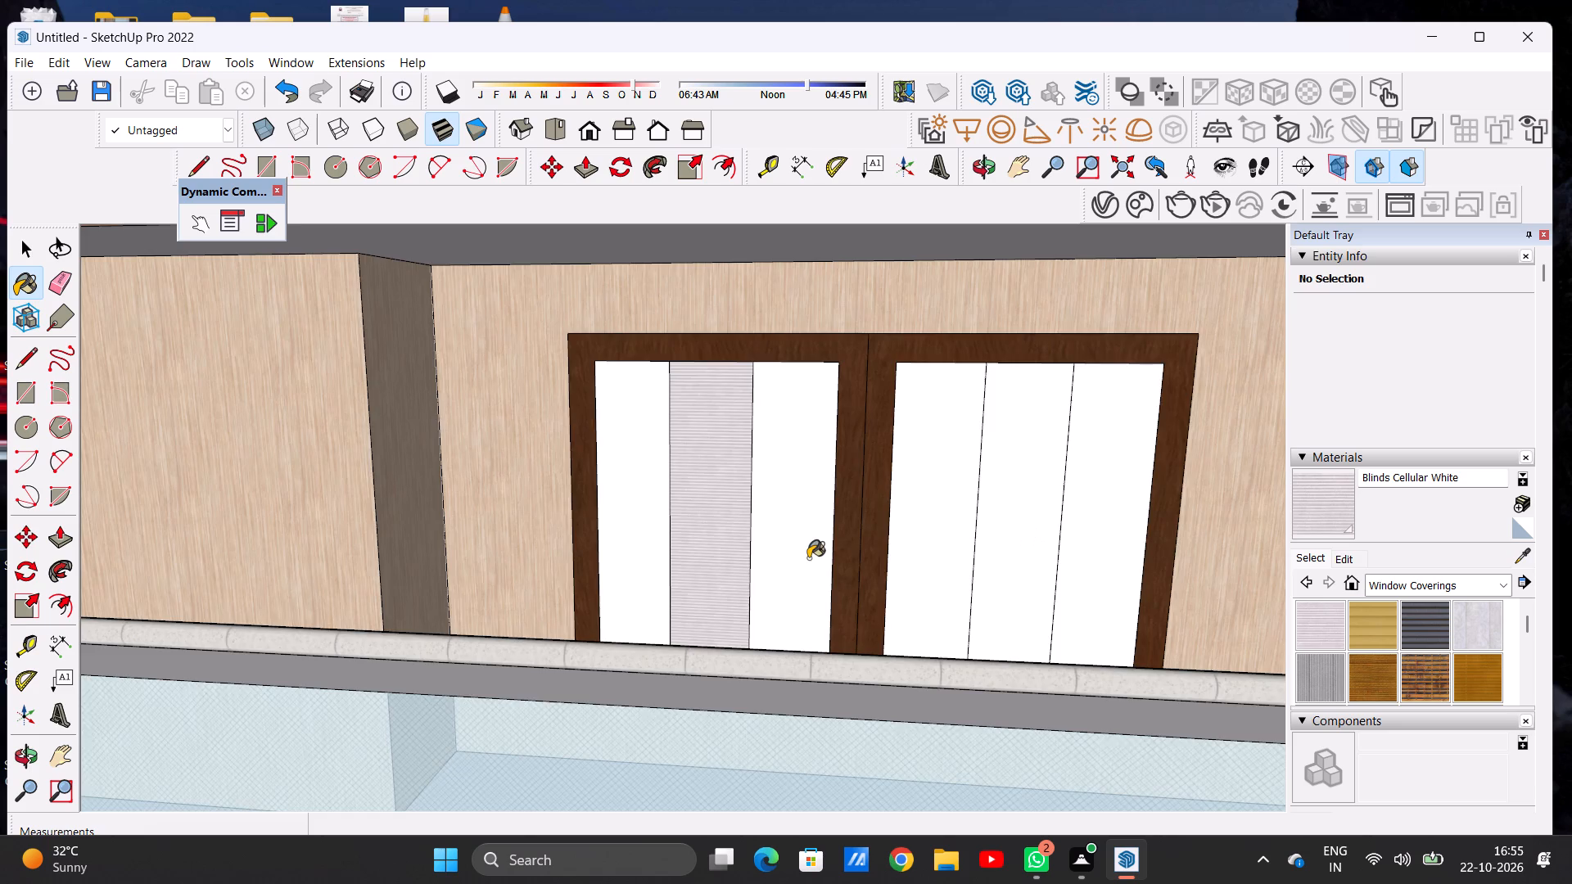
# Apply Blinds Cloth Horizontal from the Window Coverings materials to the outer strips of both panes of the first-floor window.
pyautogui.scroll(-7, 808, 558)
pyautogui.scroll(7, 808, 558)
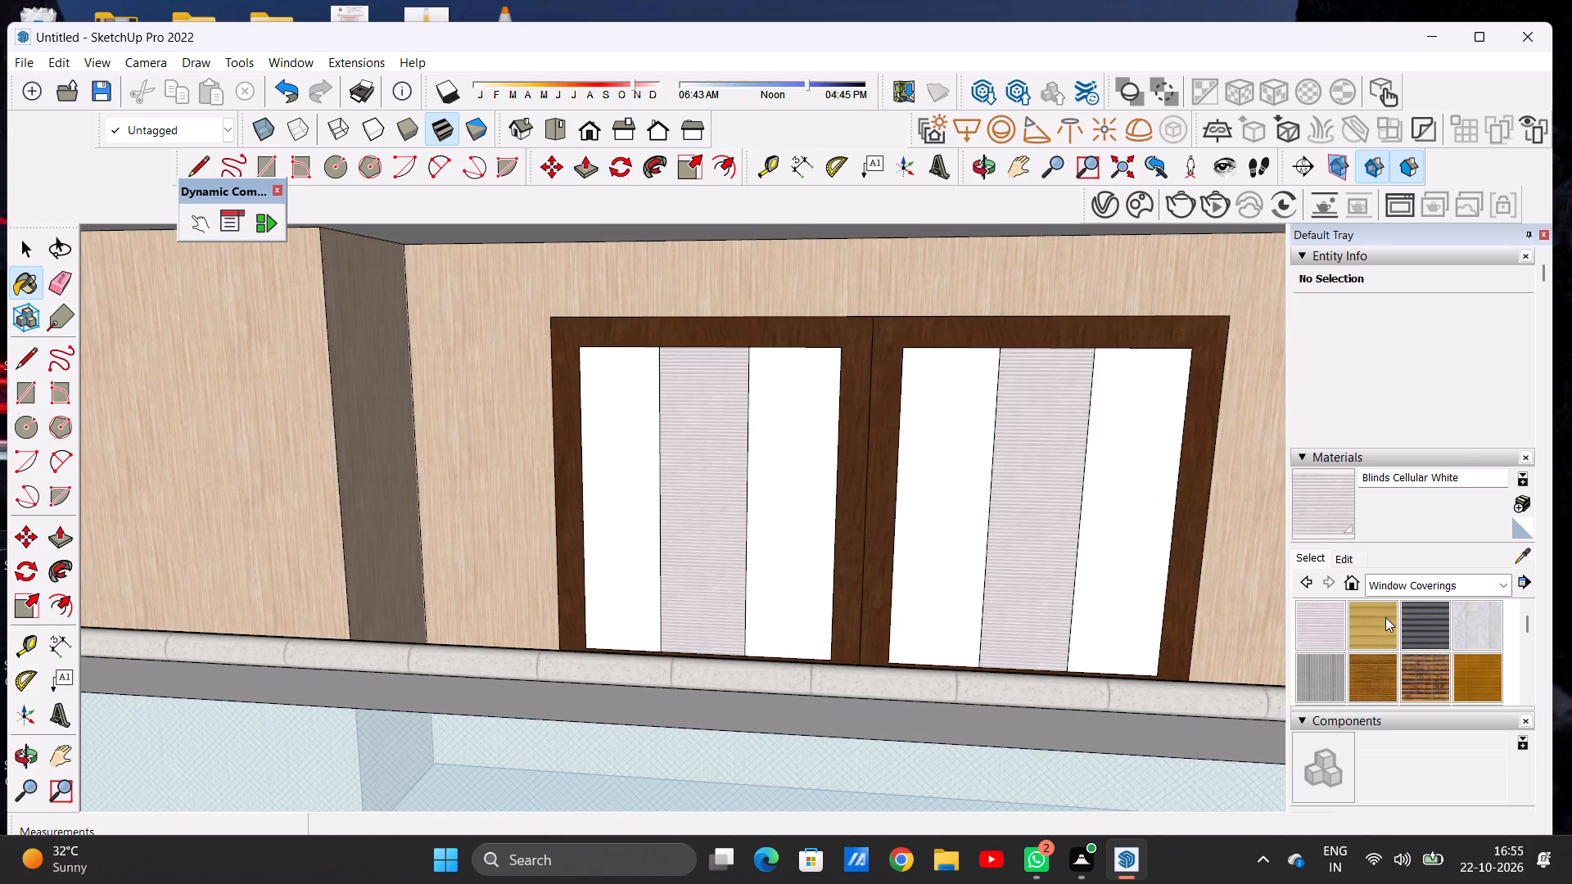
pyautogui.click(1385, 617)
pyautogui.click(624, 515)
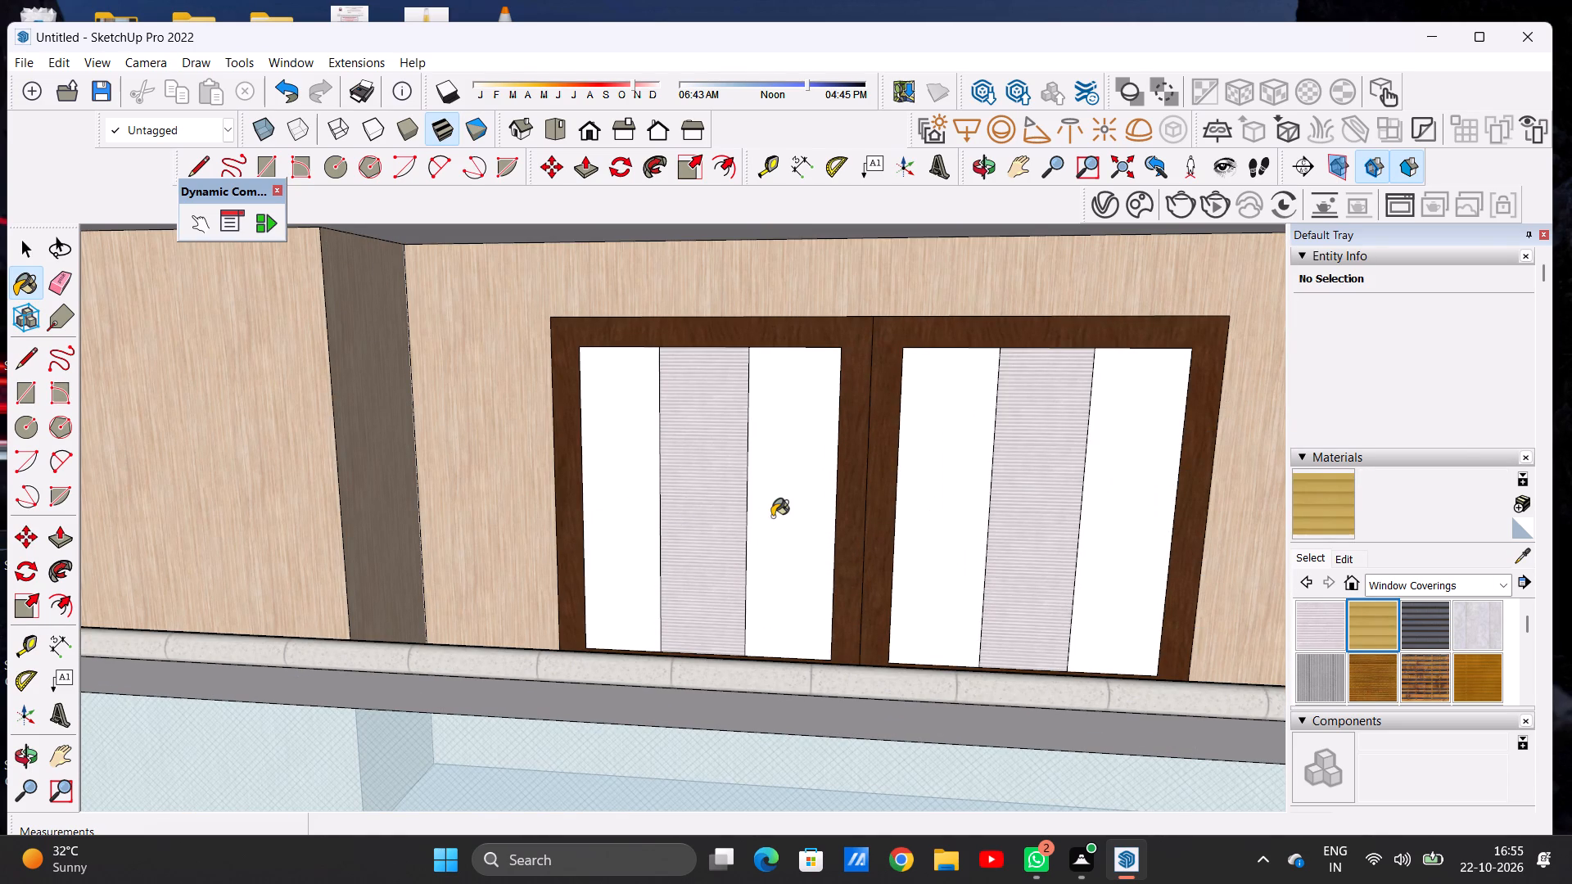
pyautogui.click(776, 515)
pyautogui.click(932, 513)
pyautogui.click(1104, 511)
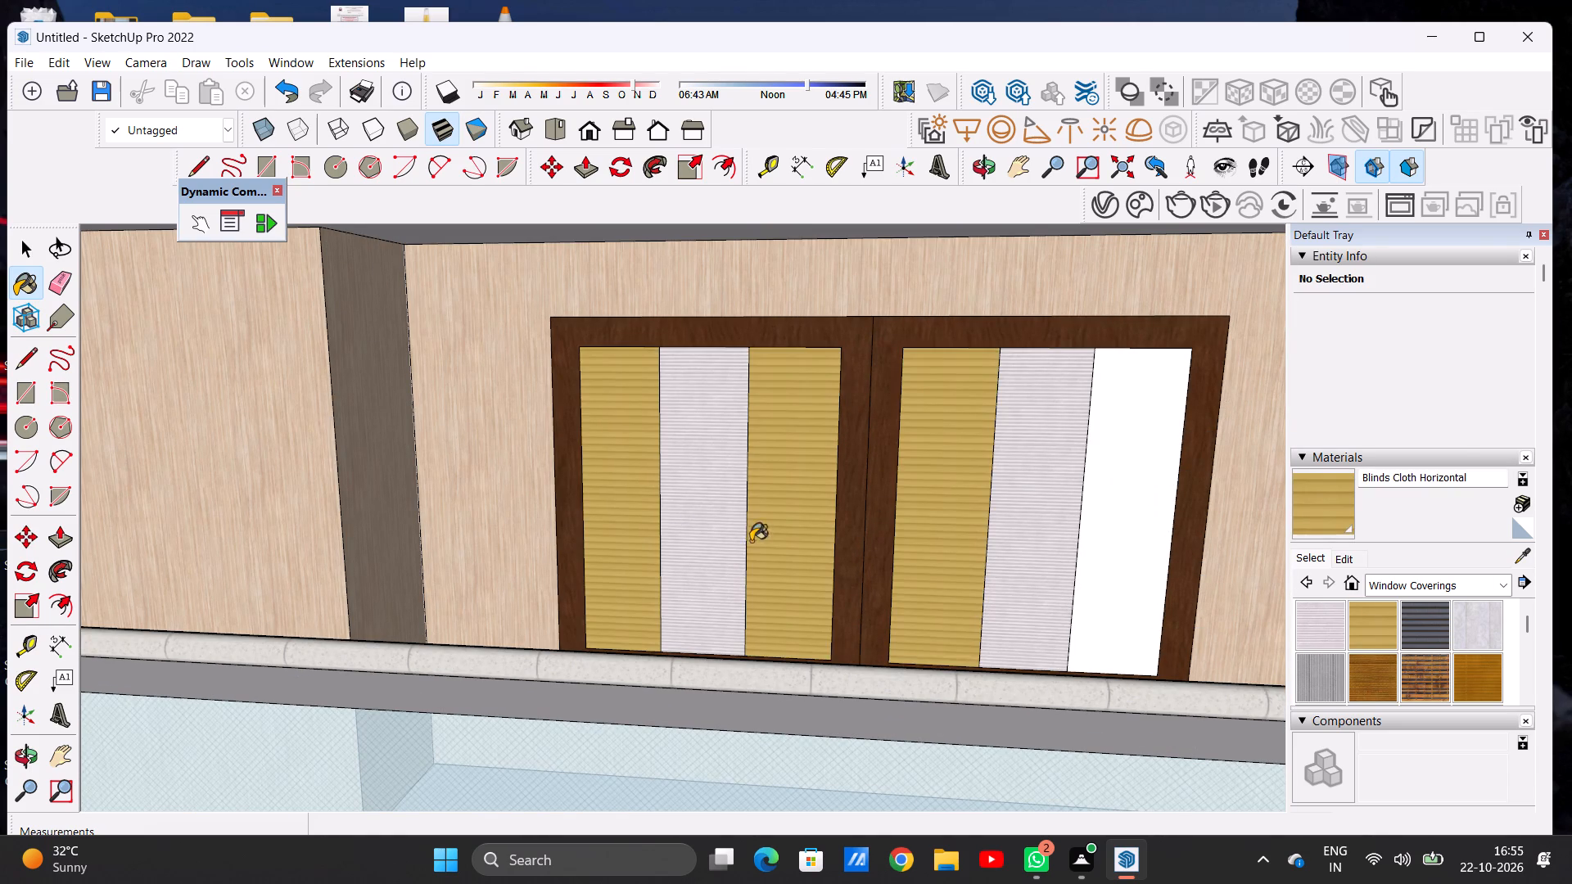
pyautogui.scroll(-5, 759, 541)
pyautogui.scroll(-16, 769, 547)
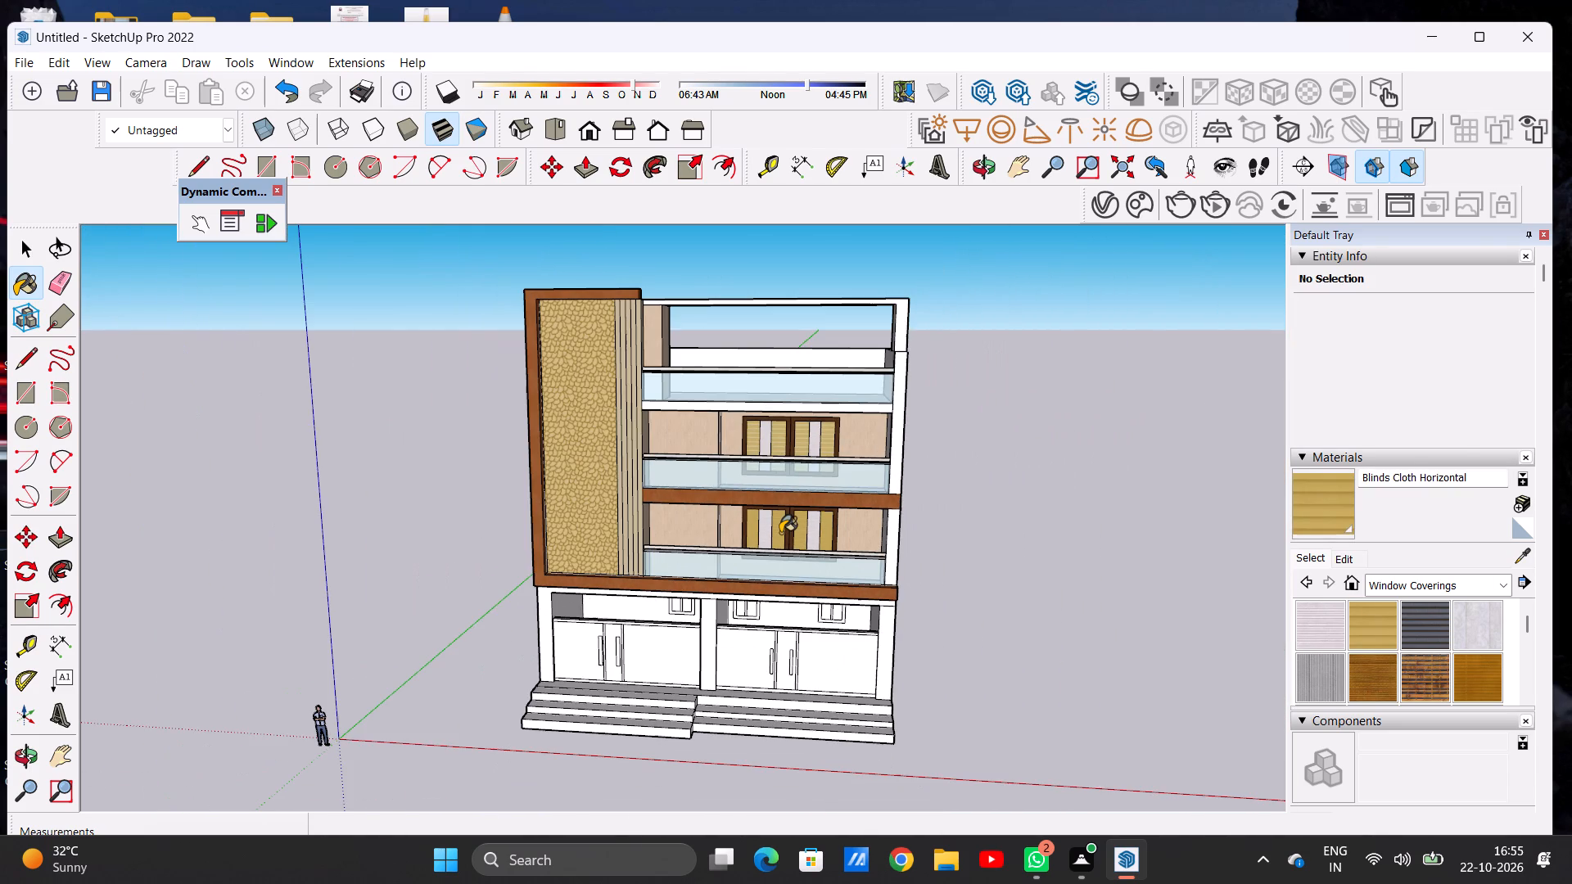
pyautogui.press('space')
pyautogui.scroll(-8, 811, 462)
pyautogui.scroll(7, 810, 485)
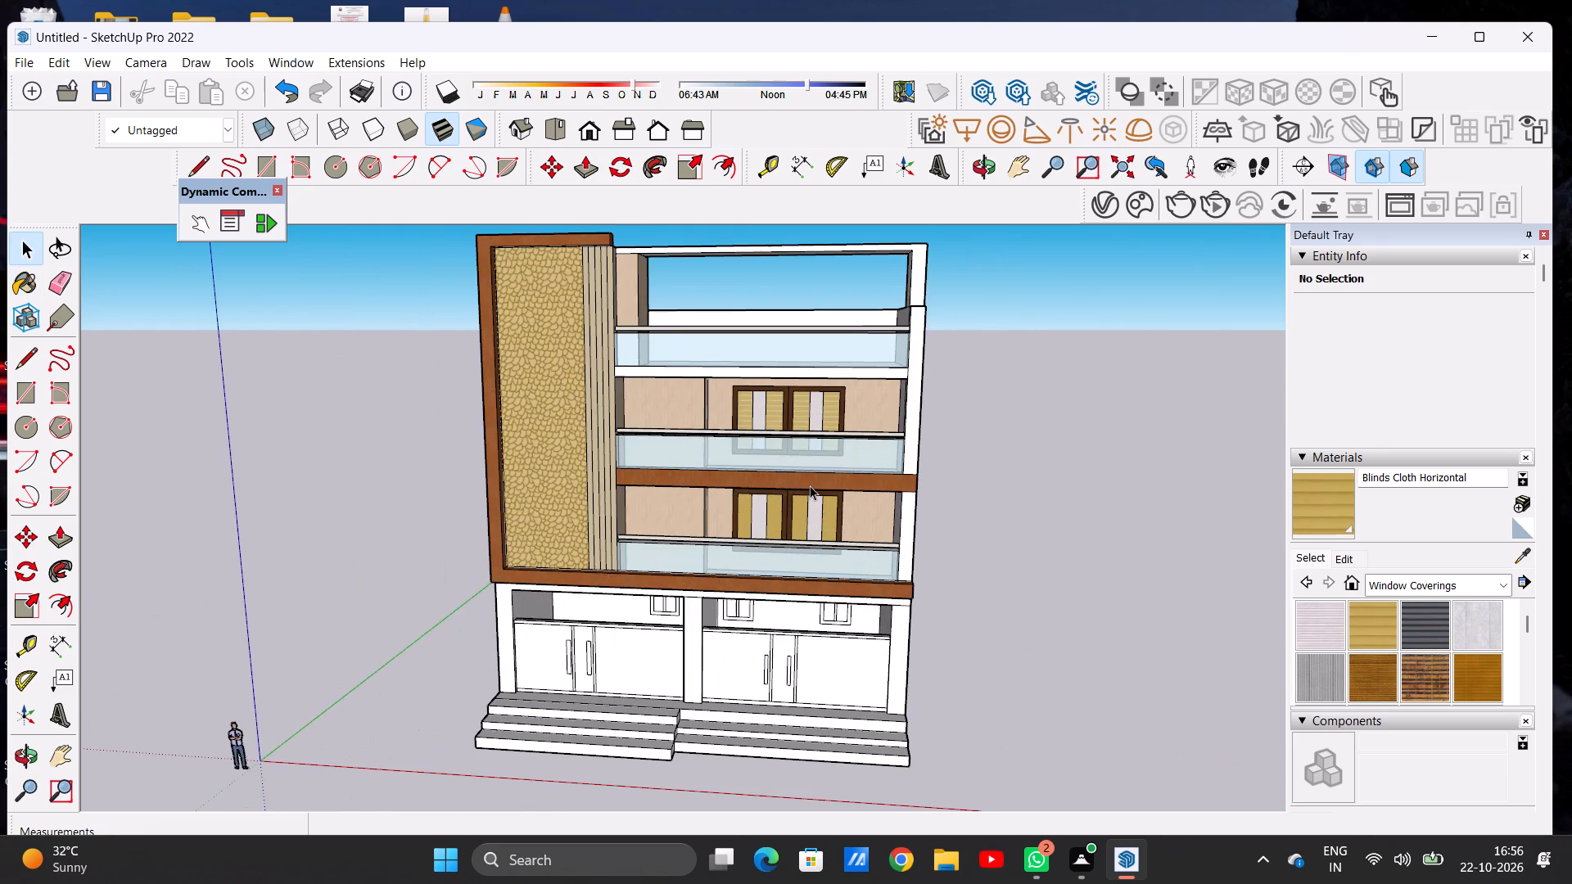
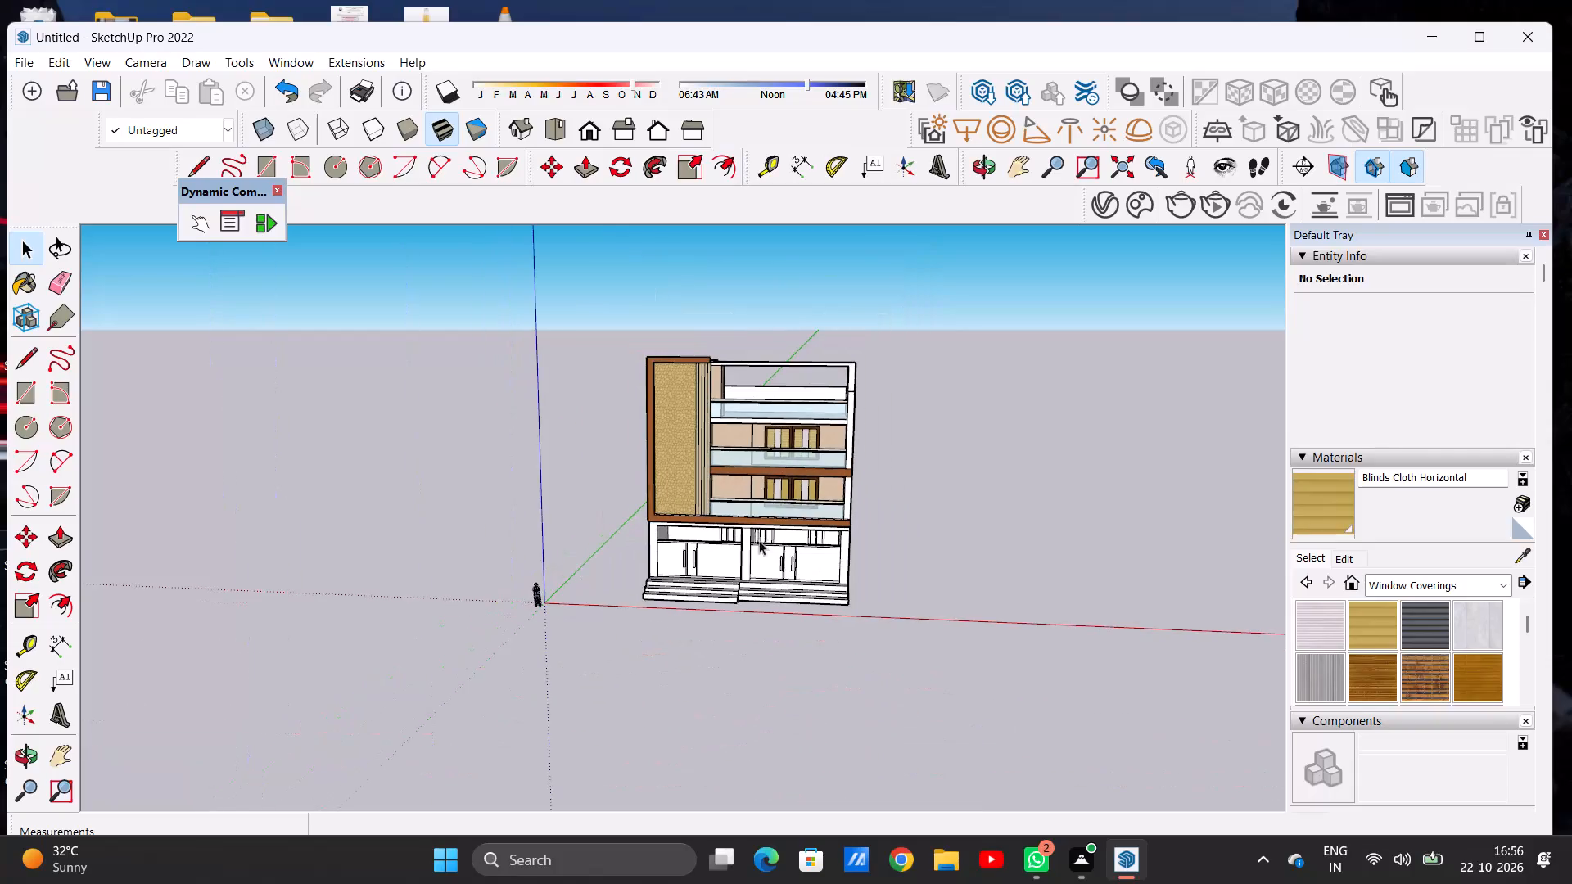
# Inspect the building's front facade, ground-floor entrances and steps from several angles and distances.
pyautogui.scroll(1, 747, 577)
pyautogui.scroll(-1, 747, 577)
pyautogui.scroll(10, 747, 577)
pyautogui.scroll(-1, 691, 508)
pyautogui.scroll(5, 691, 508)
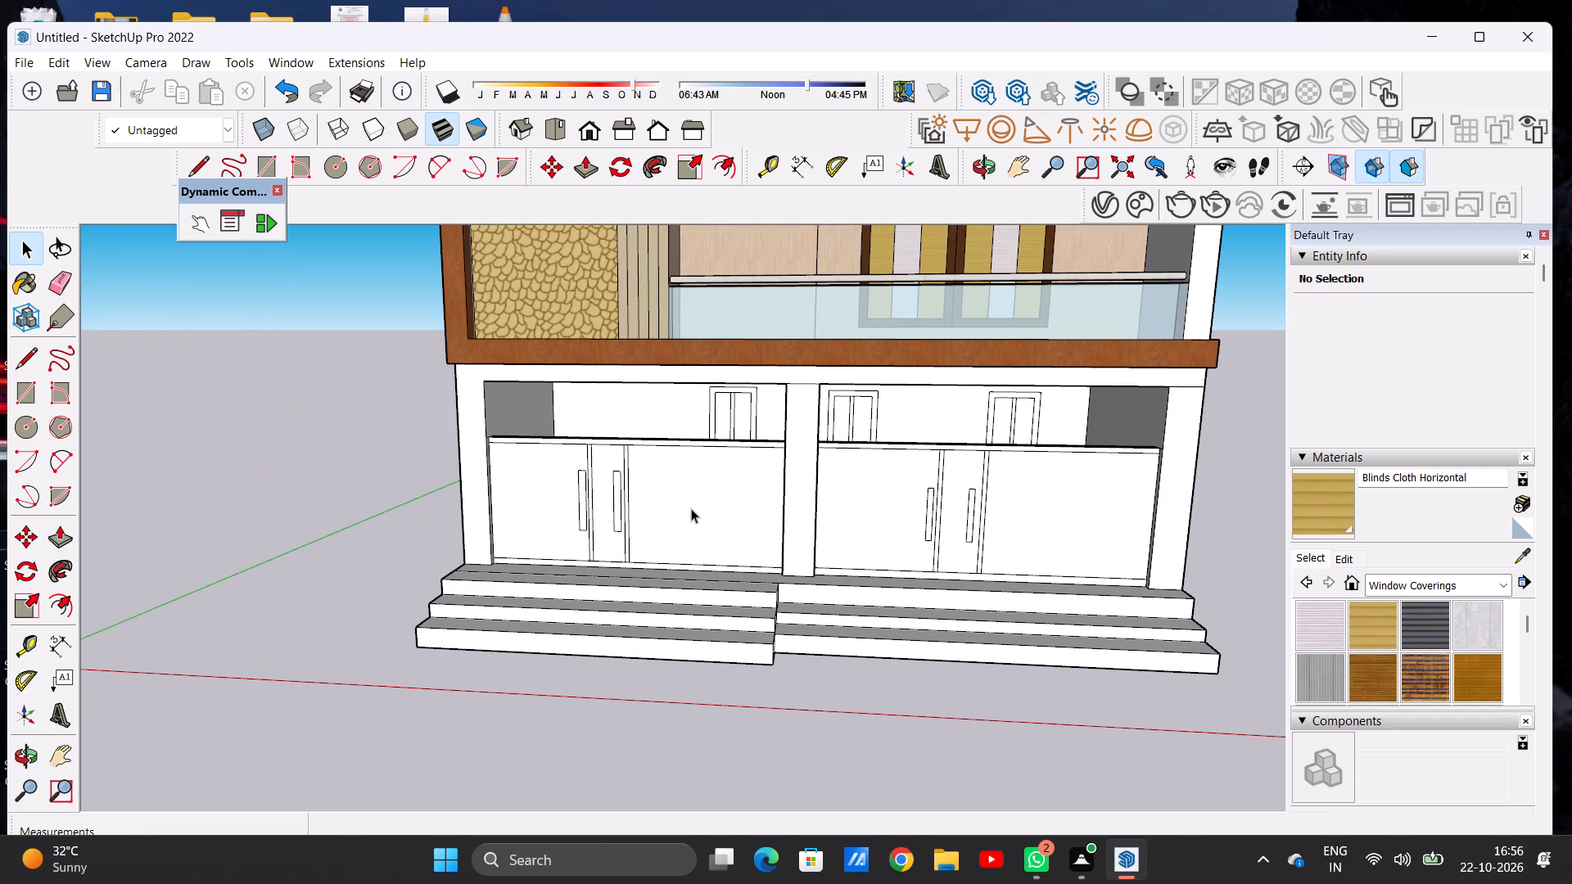
pyautogui.scroll(-15, 660, 505)
pyautogui.scroll(2, 657, 489)
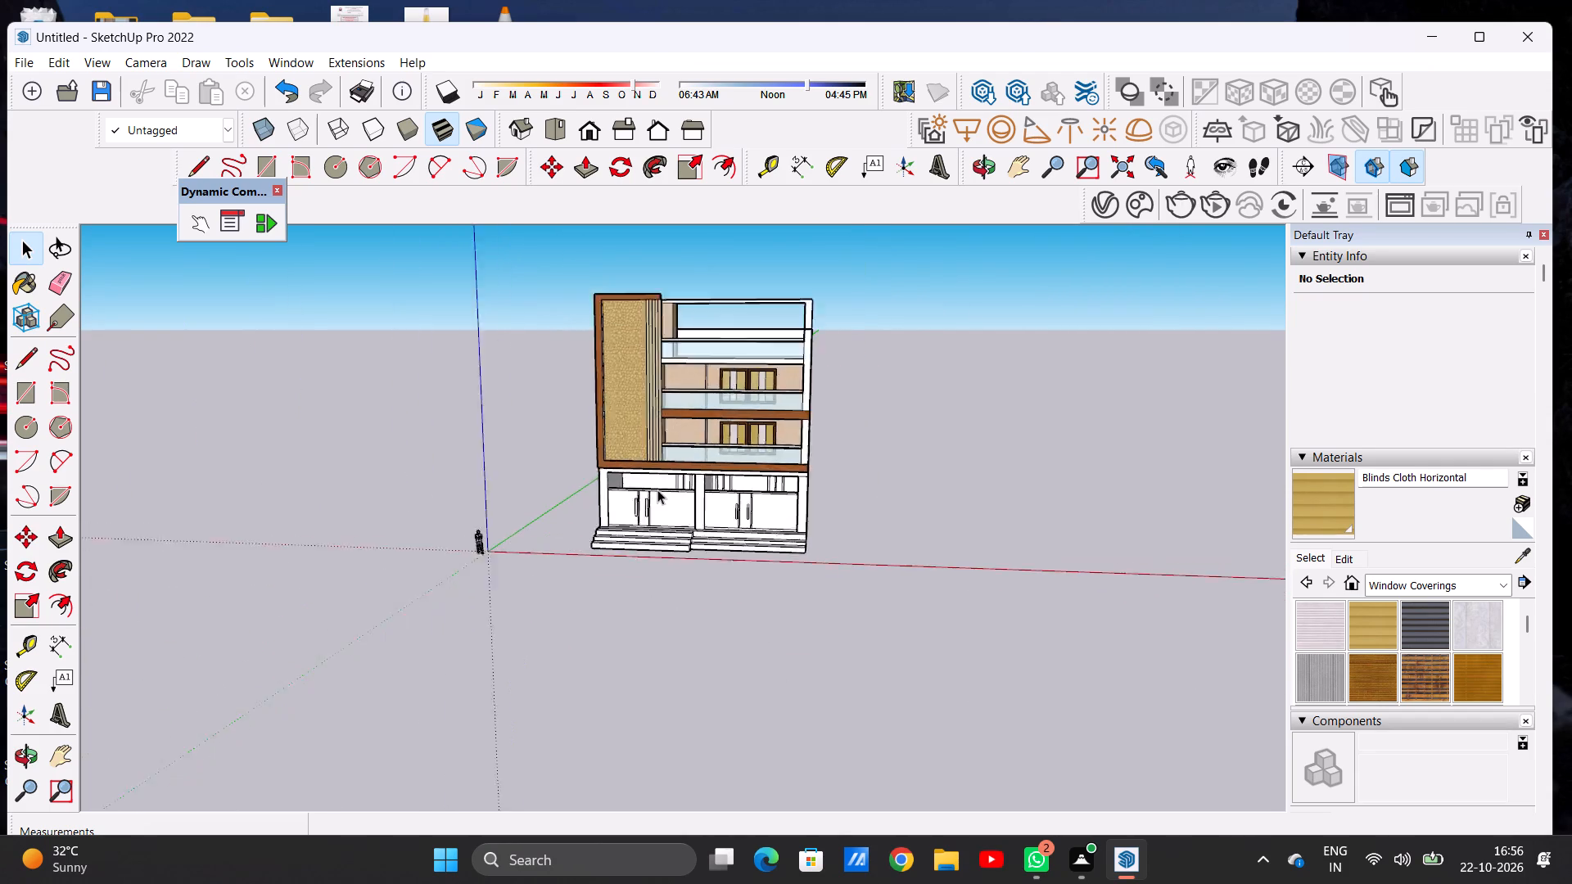
pyautogui.scroll(3, 657, 489)
pyautogui.moveTo(661, 525); pyautogui.dragTo(683, 467, button='middle')
pyautogui.scroll(6, 685, 535)
pyautogui.scroll(-3, 659, 489)
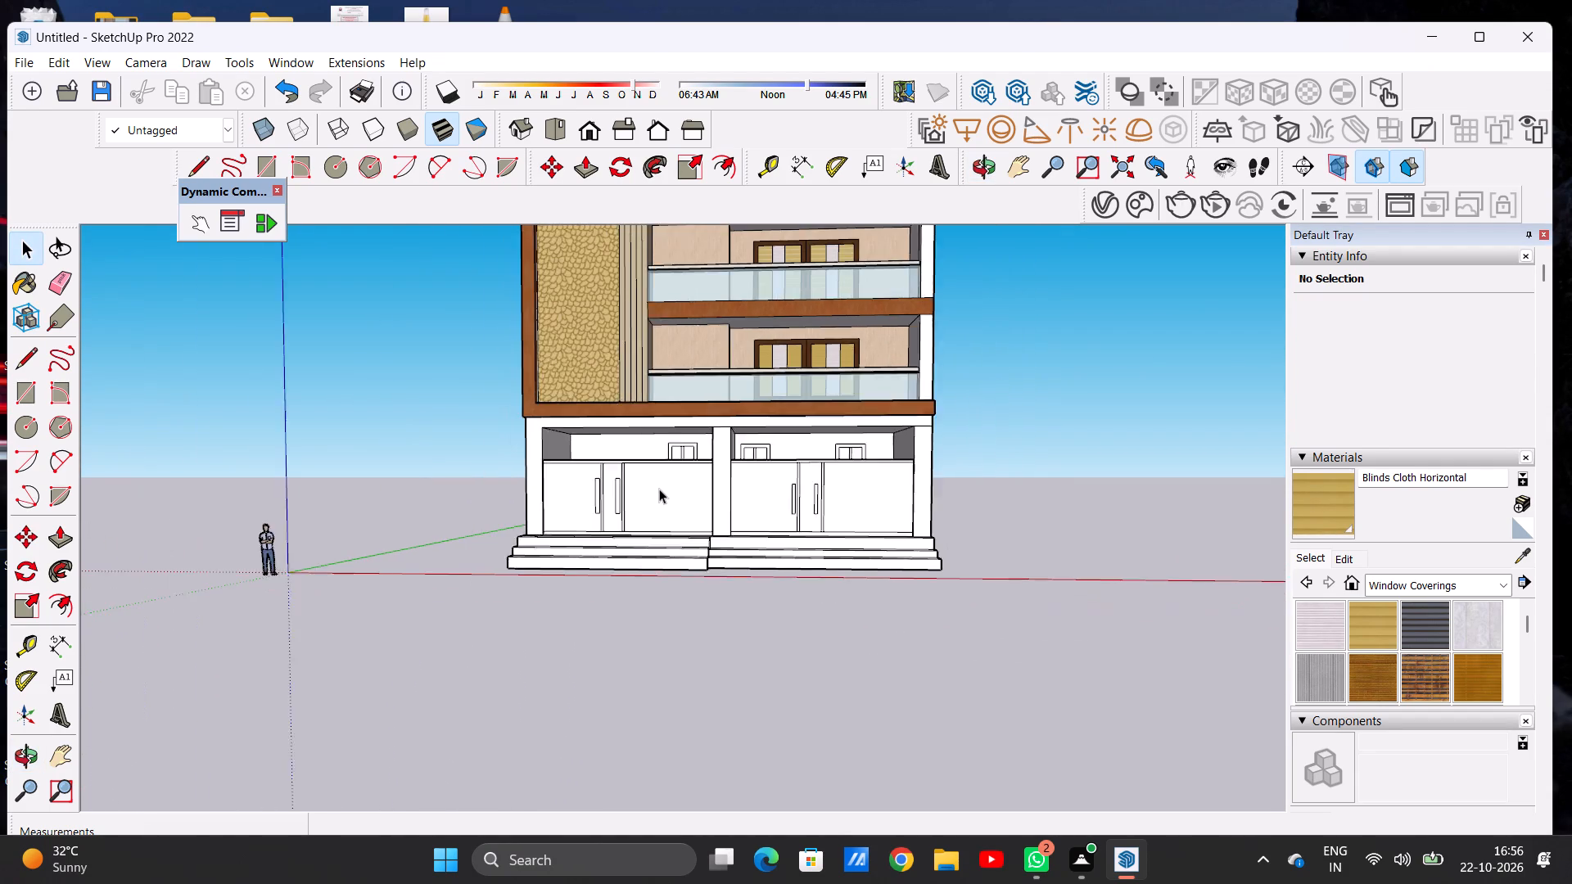
pyautogui.scroll(-2, 659, 489)
pyautogui.scroll(8, 659, 489)
pyautogui.moveTo(567, 513); pyautogui.dragTo(325, 485, button='middle')
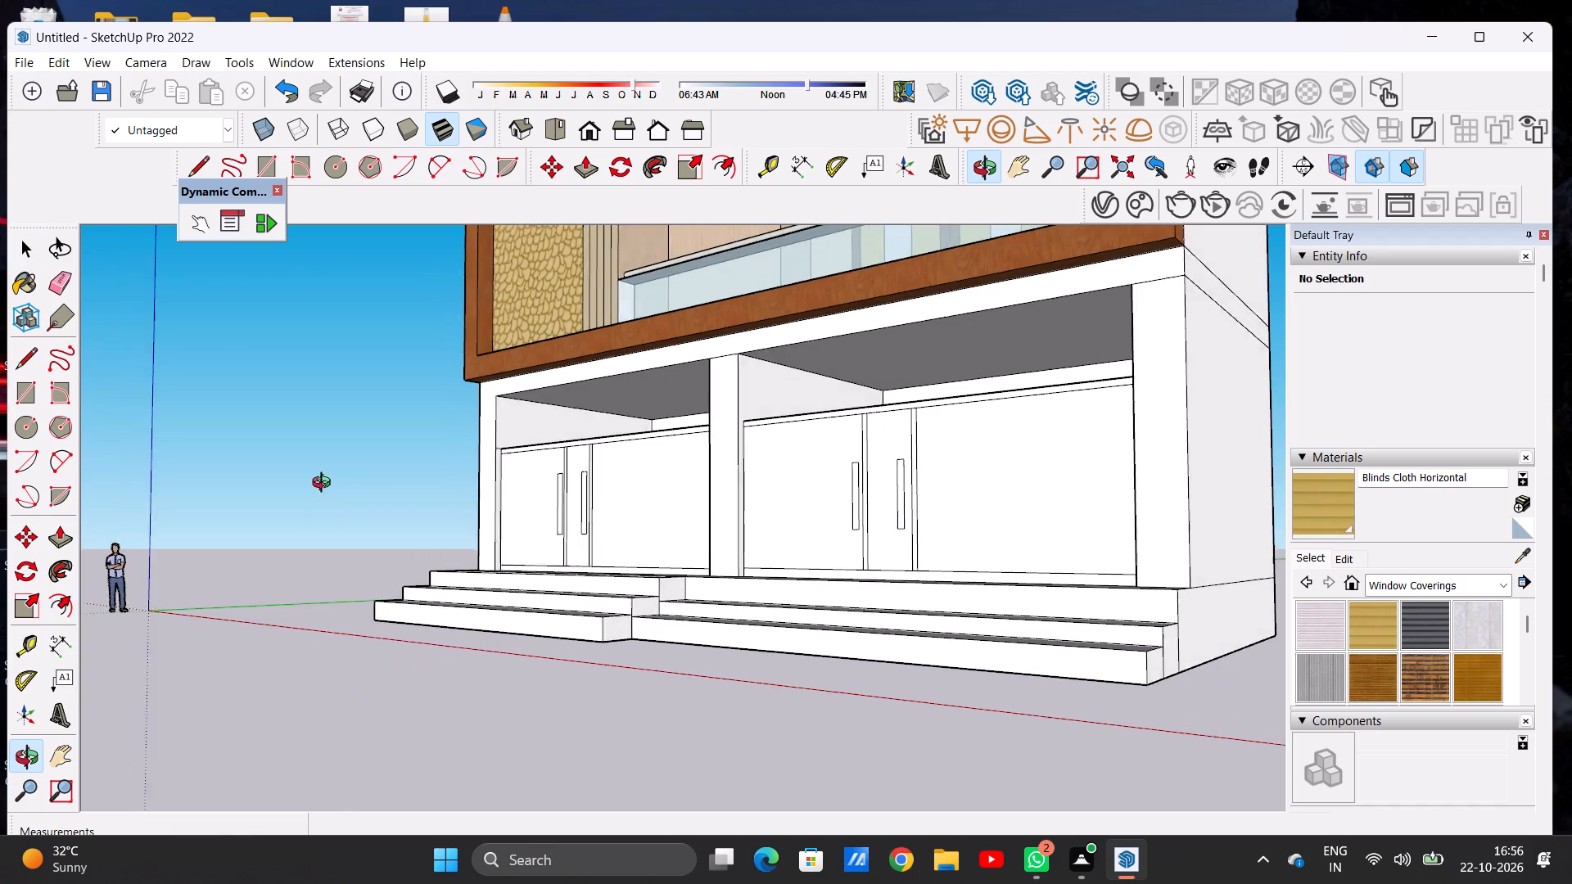
pyautogui.moveTo(325, 485); pyautogui.dragTo(579, 516, button='middle')
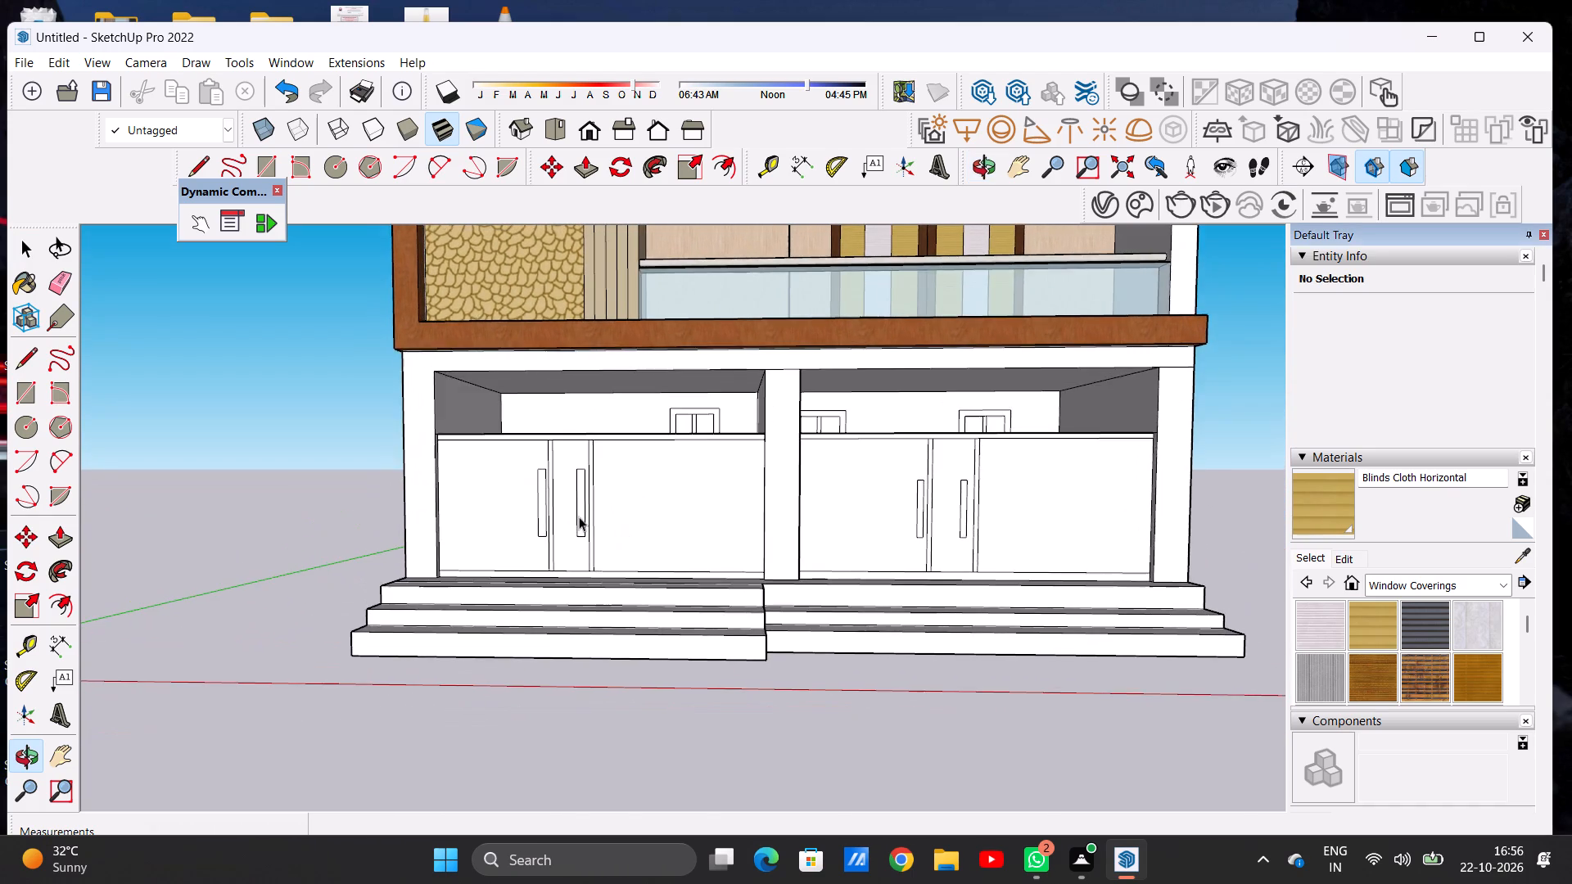
pyautogui.scroll(-11, 579, 516)
pyautogui.scroll(-14, 769, 557)
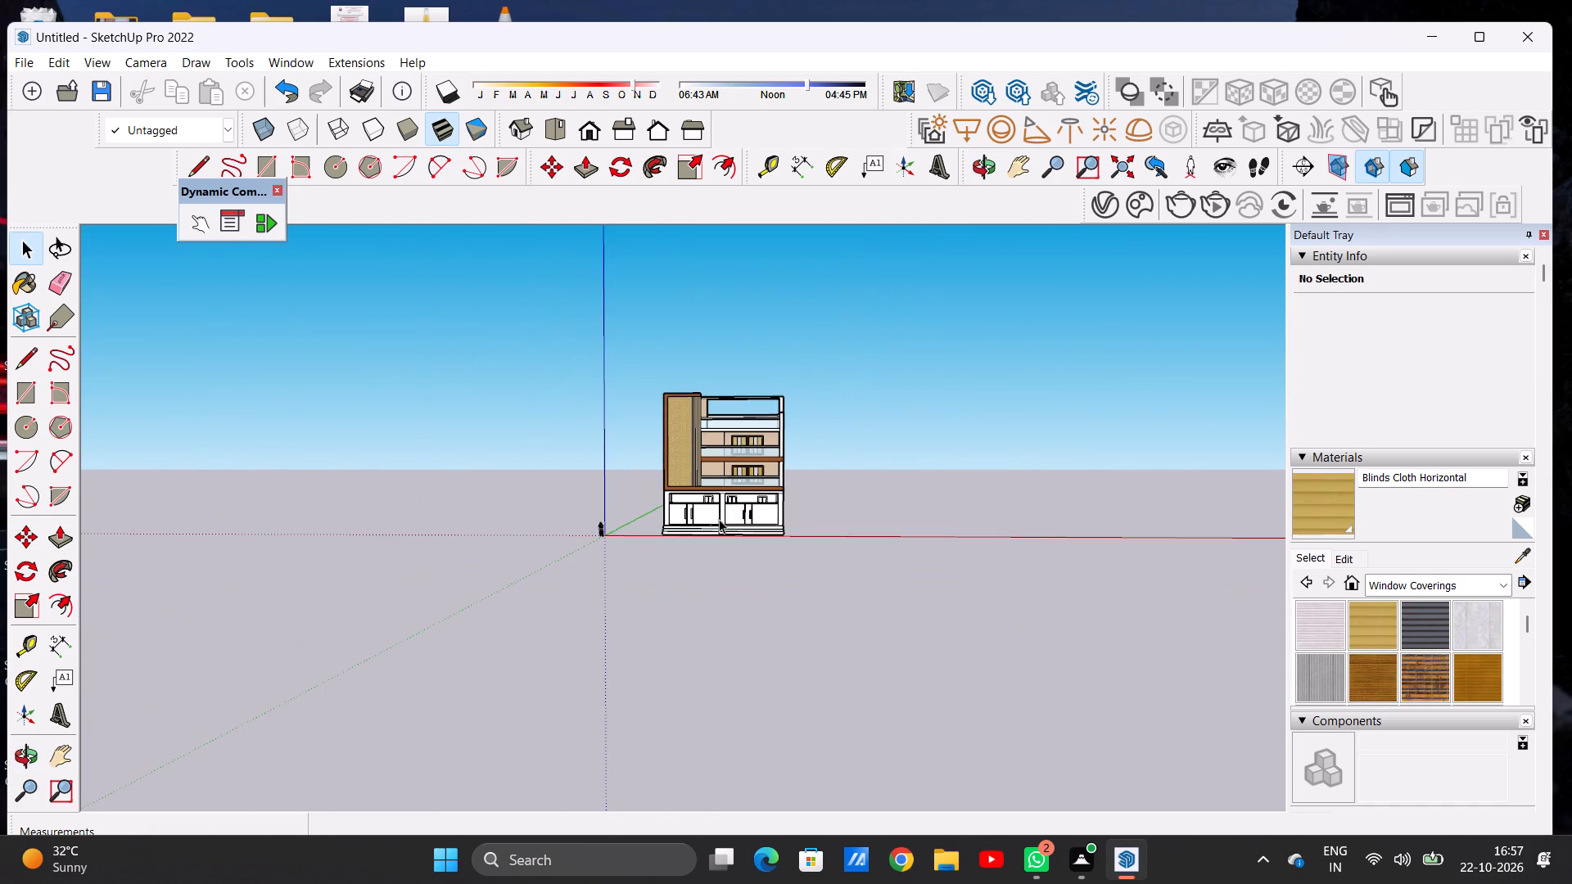
pyautogui.scroll(20, 719, 519)
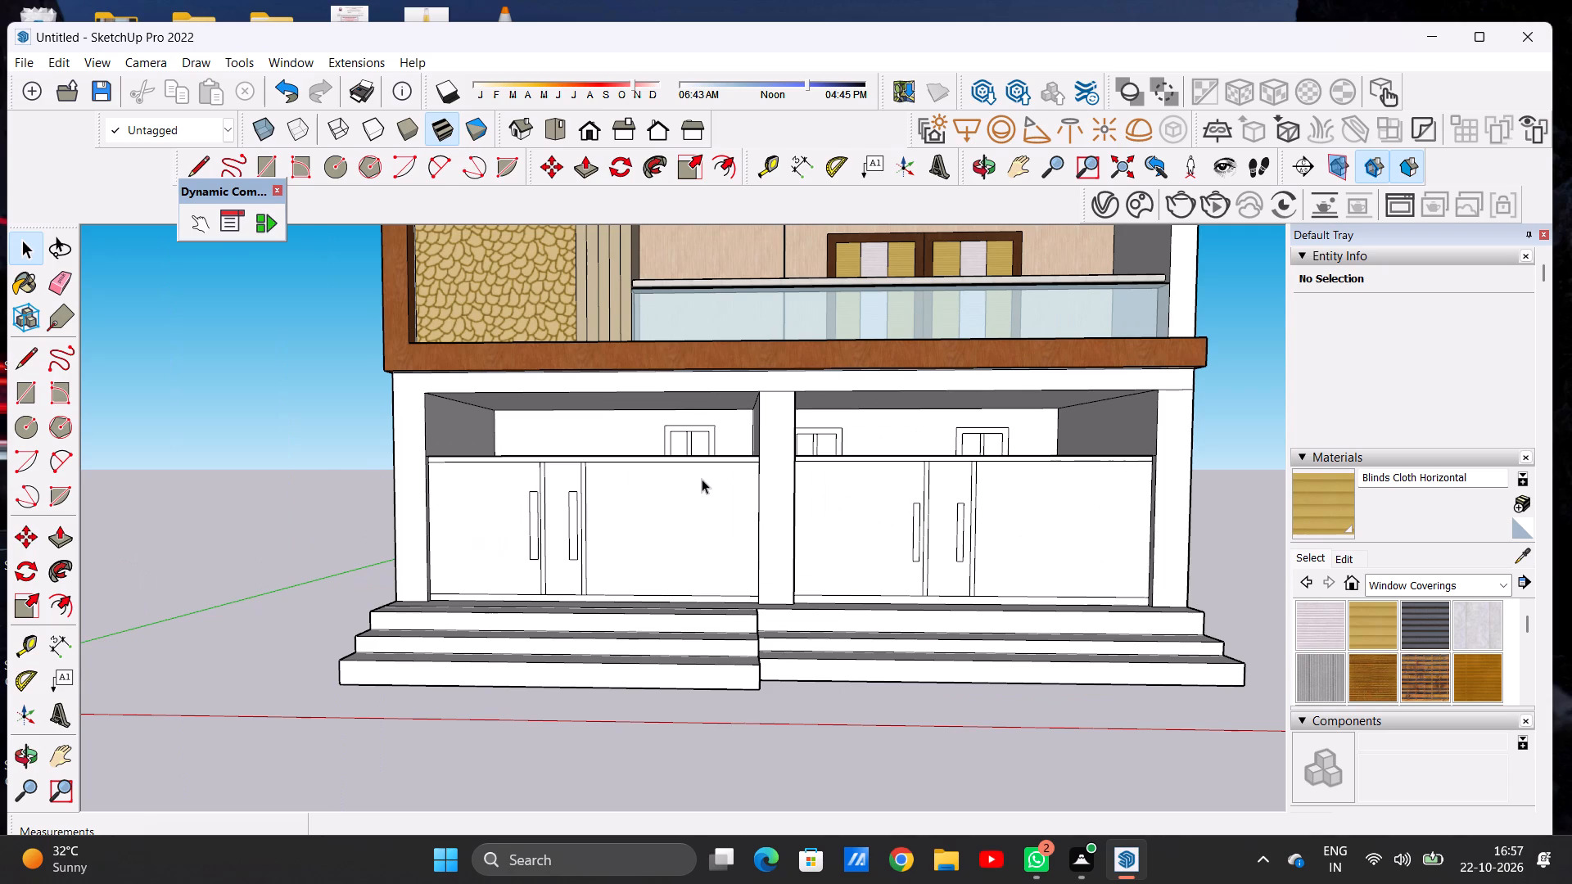
pyautogui.scroll(-17, 702, 479)
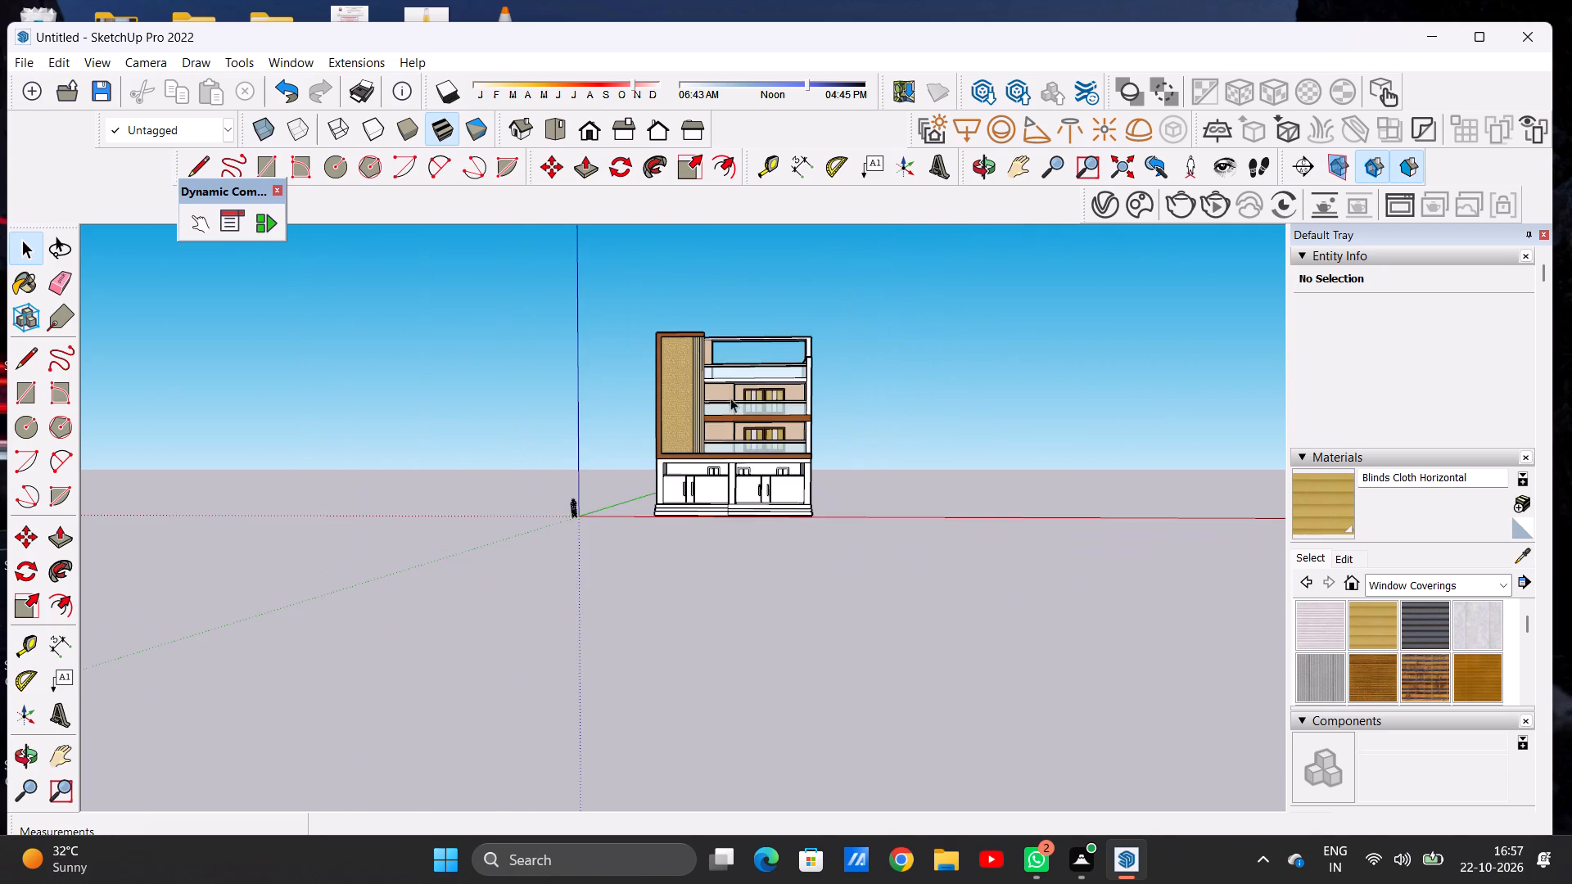
pyautogui.scroll(4, 738, 360)
pyautogui.moveTo(646, 450); pyautogui.dragTo(762, 497, button='middle')
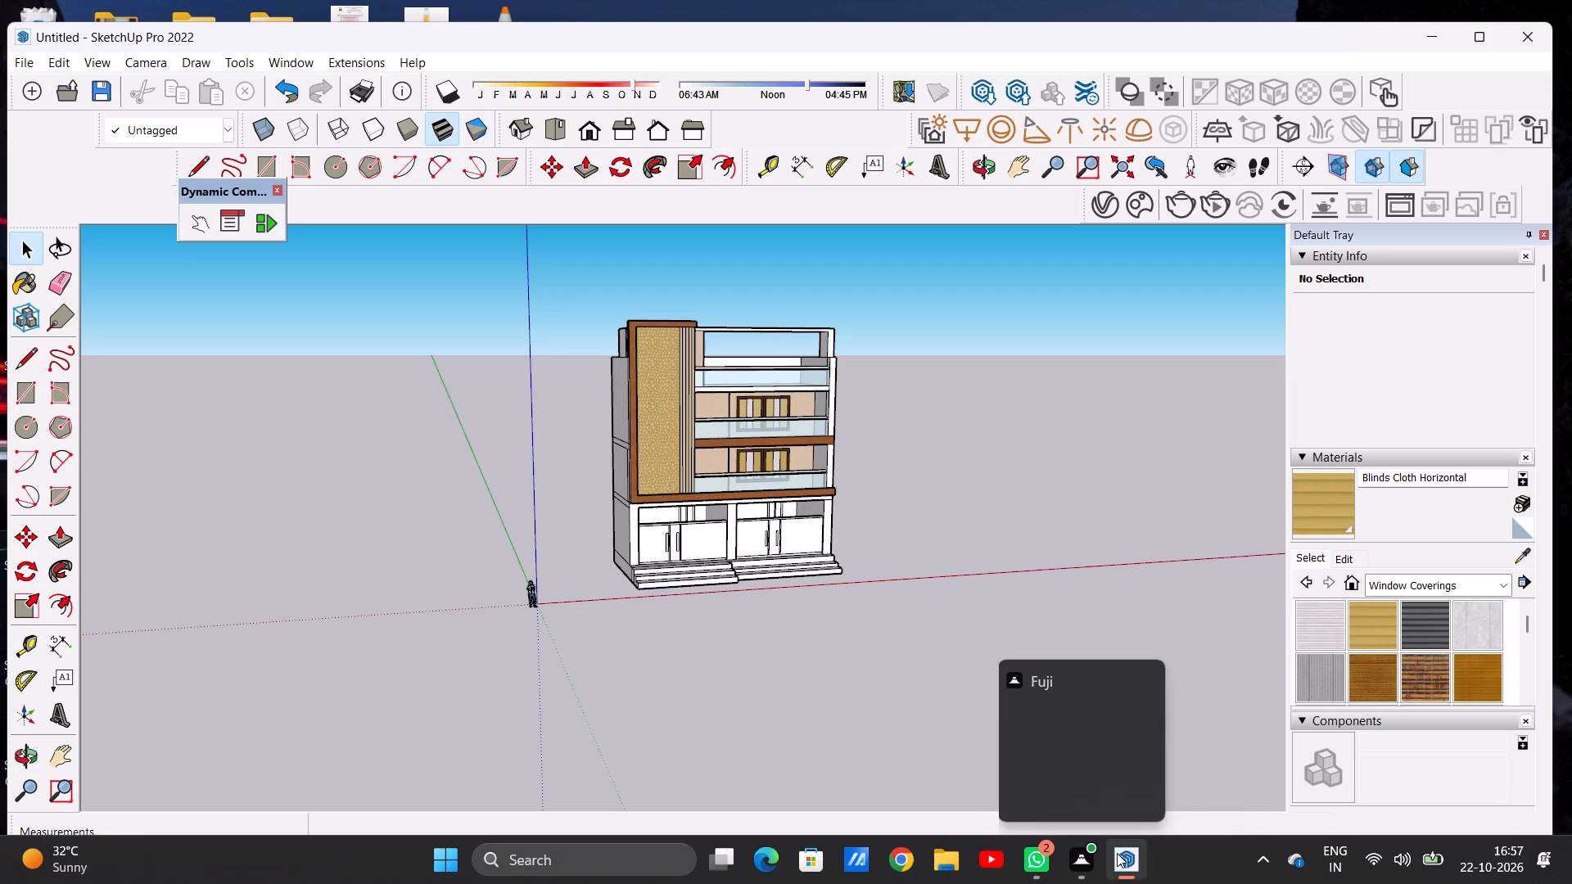
pyautogui.click(1101, 772)
pyautogui.scroll(6, 748, 421)
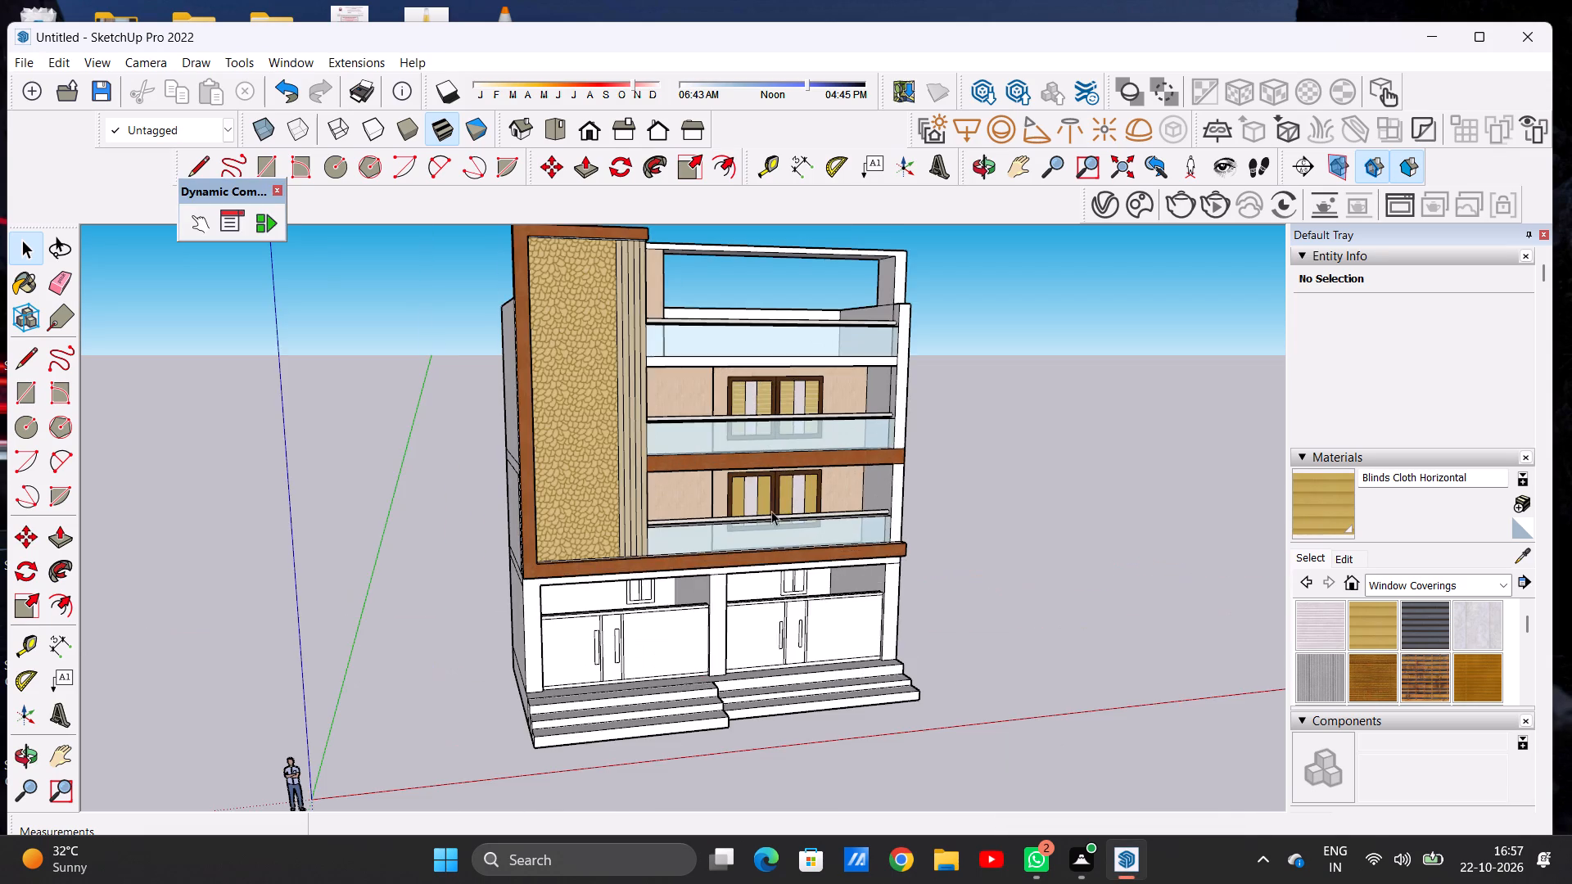
pyautogui.moveTo(771, 511); pyautogui.dragTo(618, 488, button='middle')
pyautogui.scroll(2, 621, 491)
pyautogui.scroll(-6, 626, 501)
pyautogui.scroll(2, 646, 489)
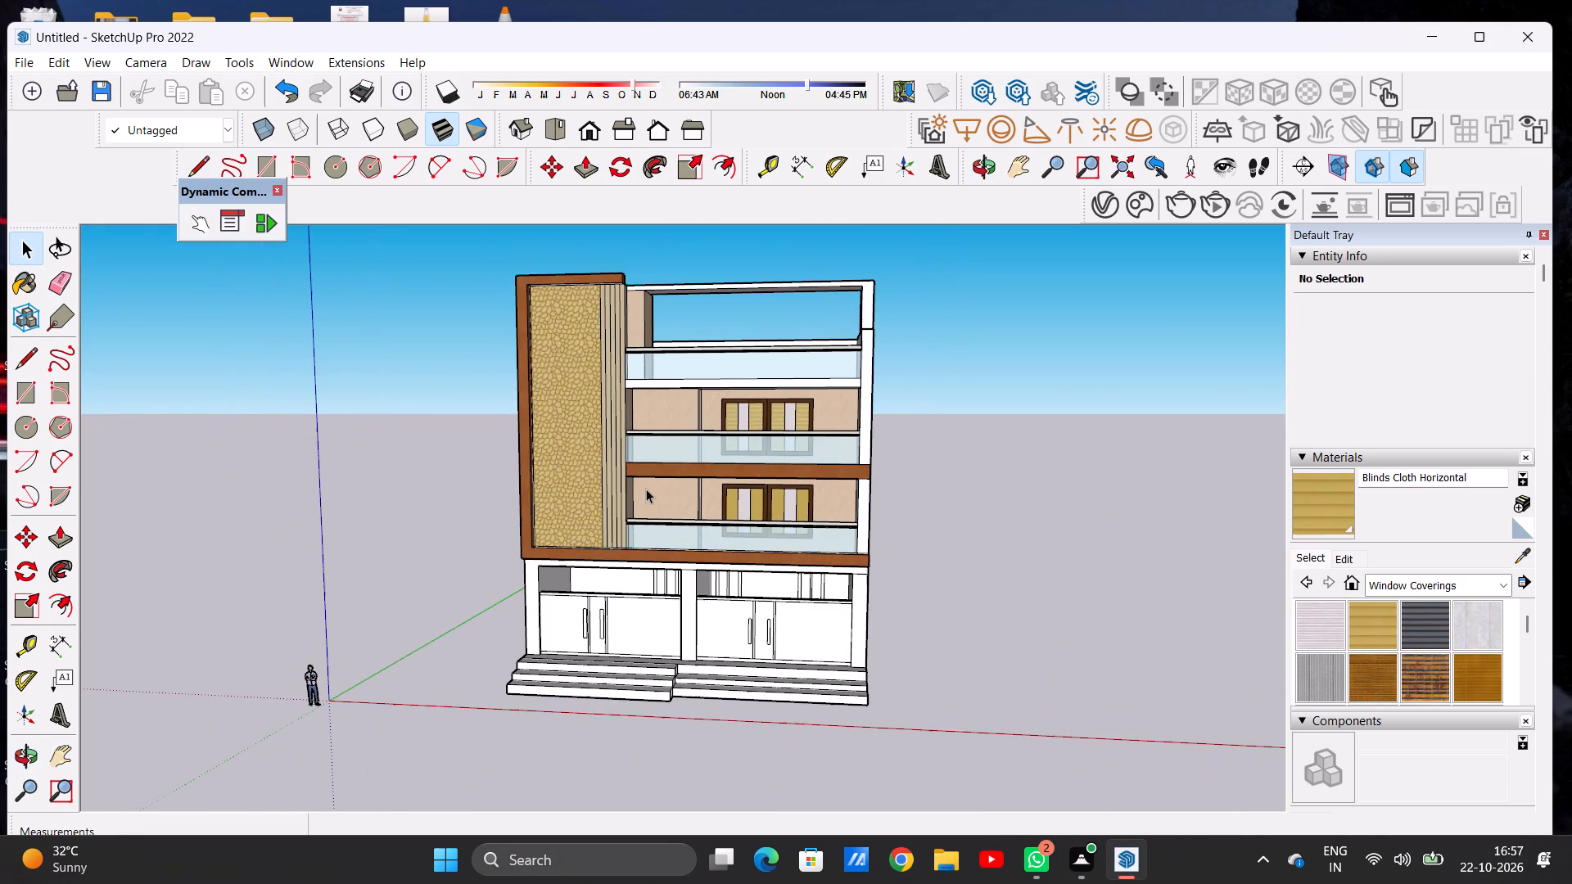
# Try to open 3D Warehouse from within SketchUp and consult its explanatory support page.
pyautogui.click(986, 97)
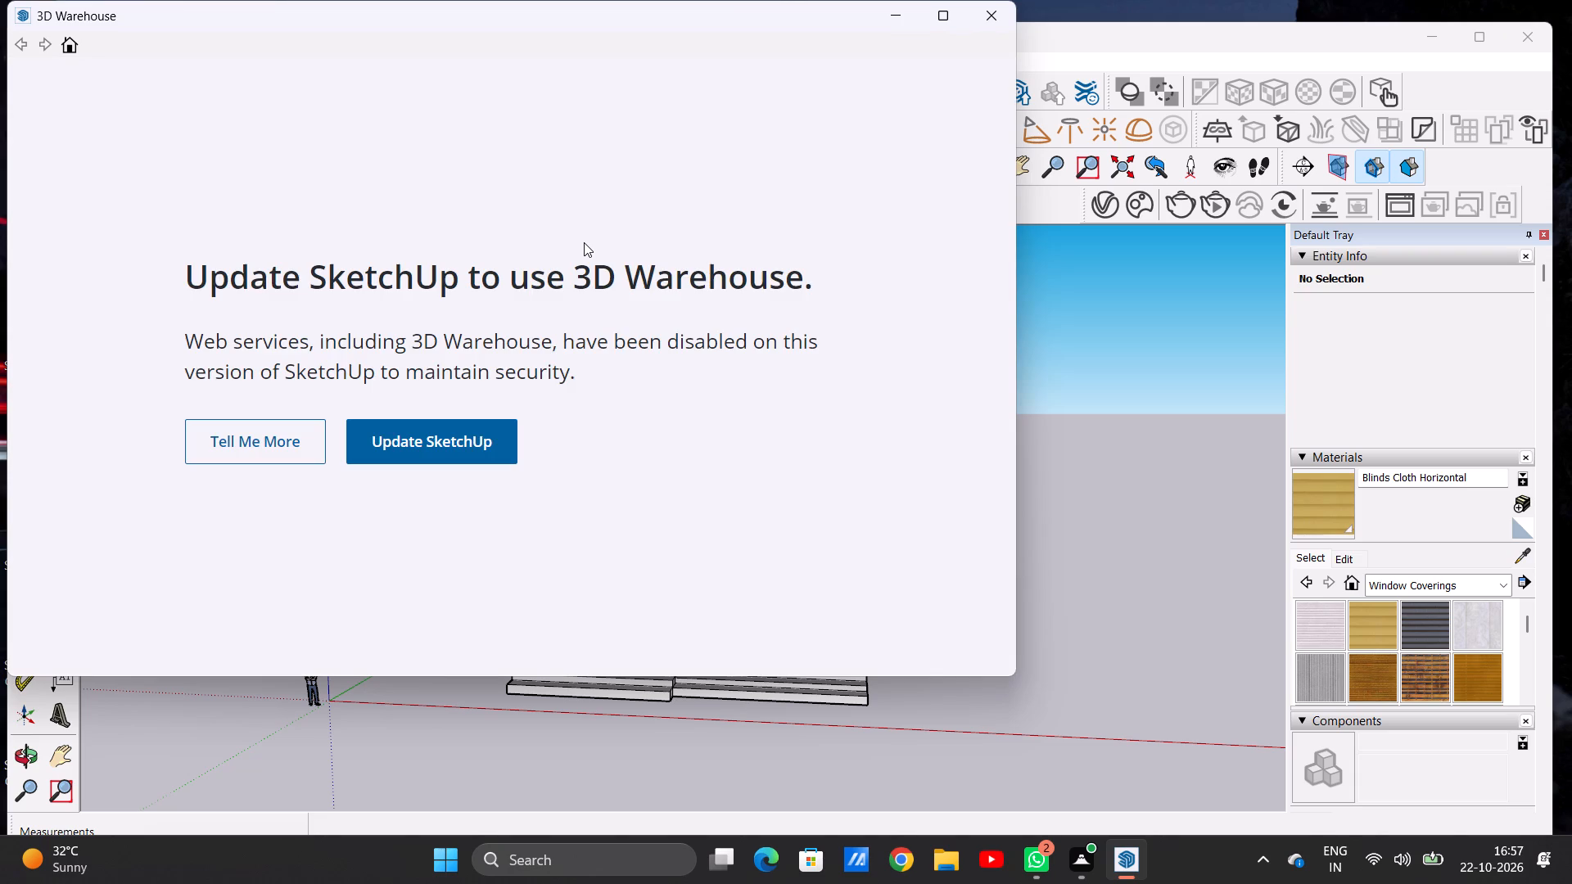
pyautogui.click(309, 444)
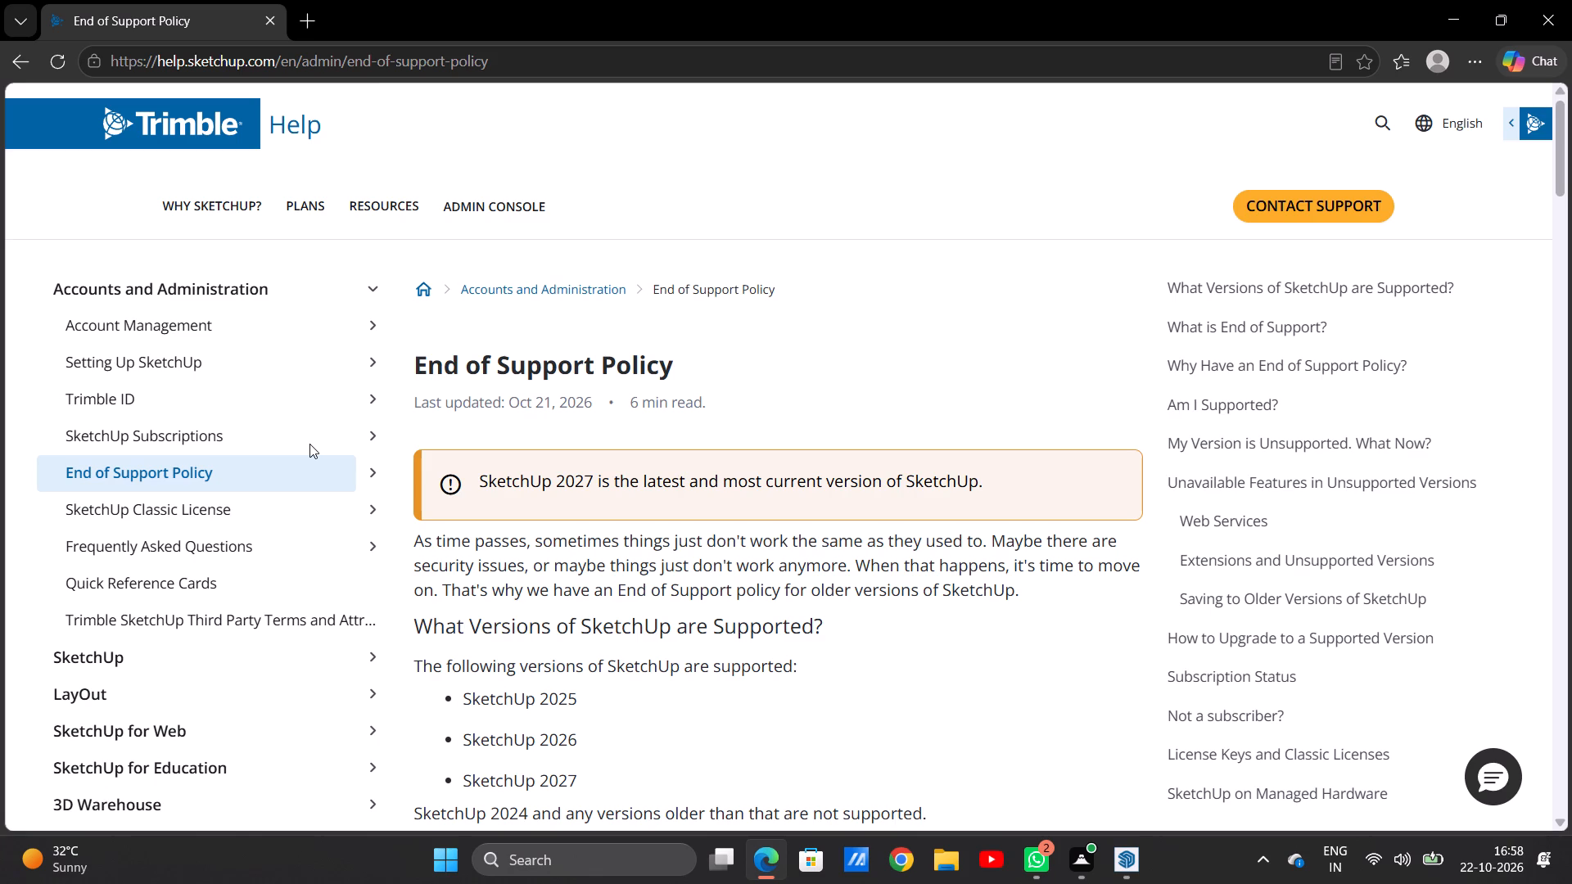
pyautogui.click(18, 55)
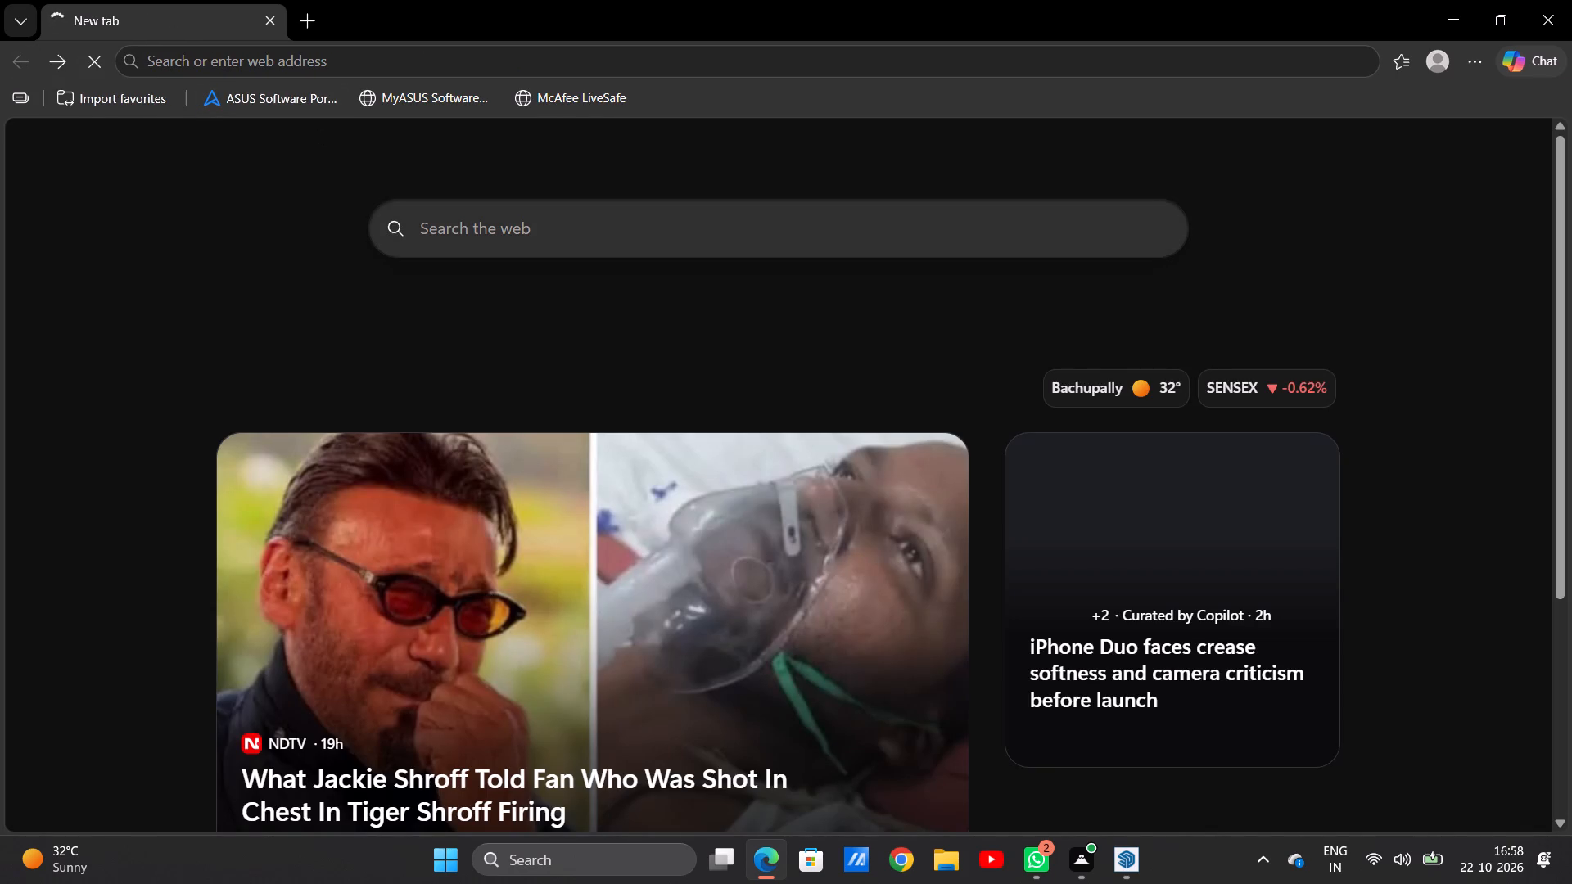
# In the Edge browser, search the web for "3d warehouse sketchup" and open the 3D Warehouse site.
pyautogui.click(453, 236)
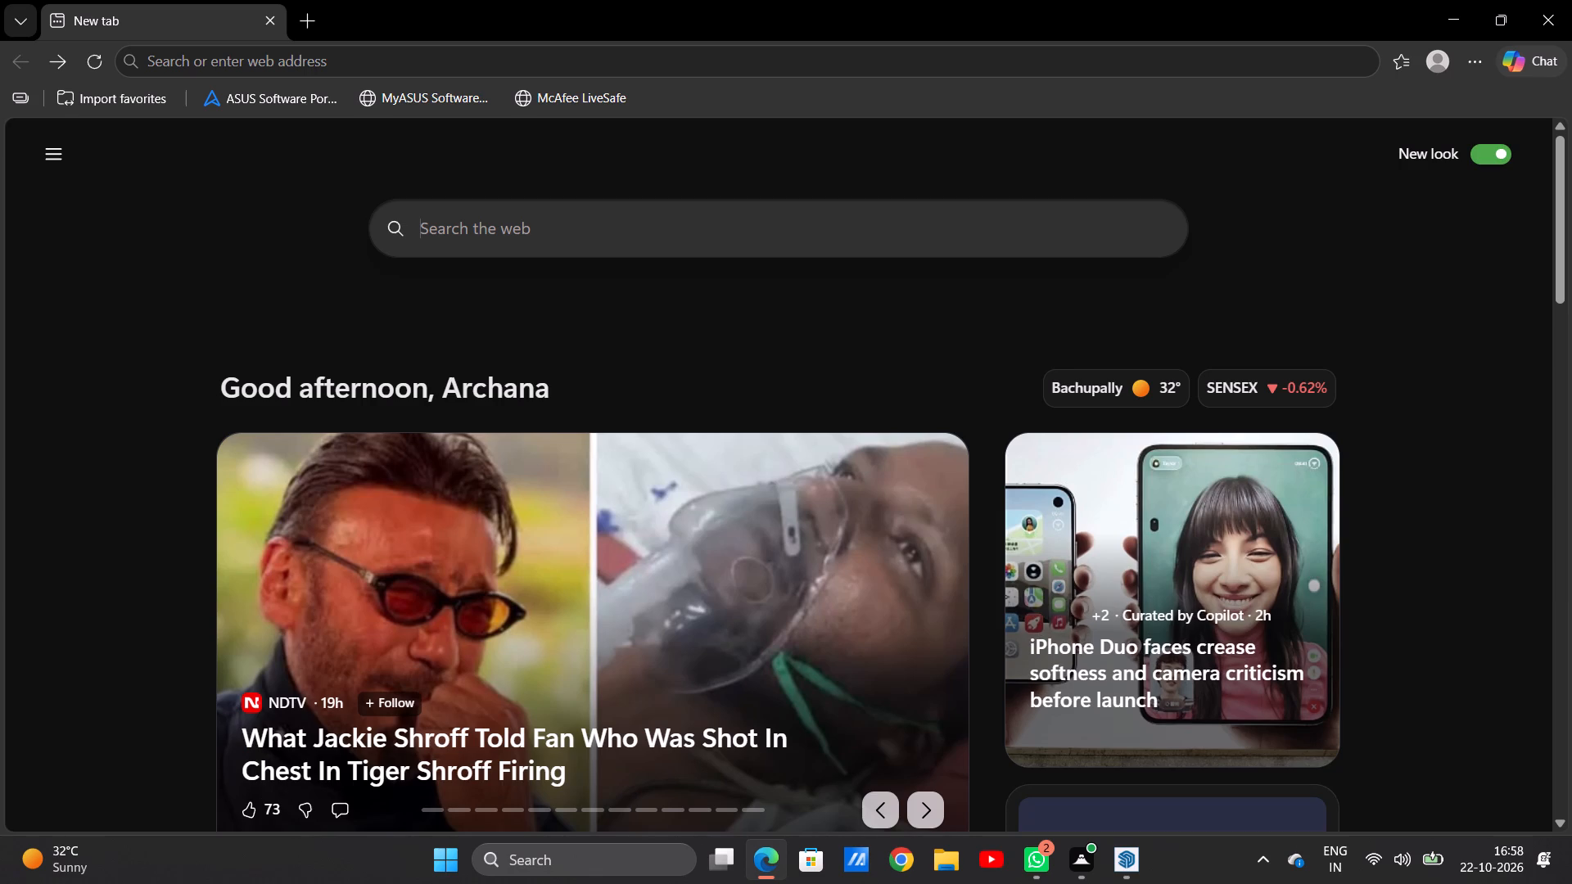
pyautogui.click(447, 228)
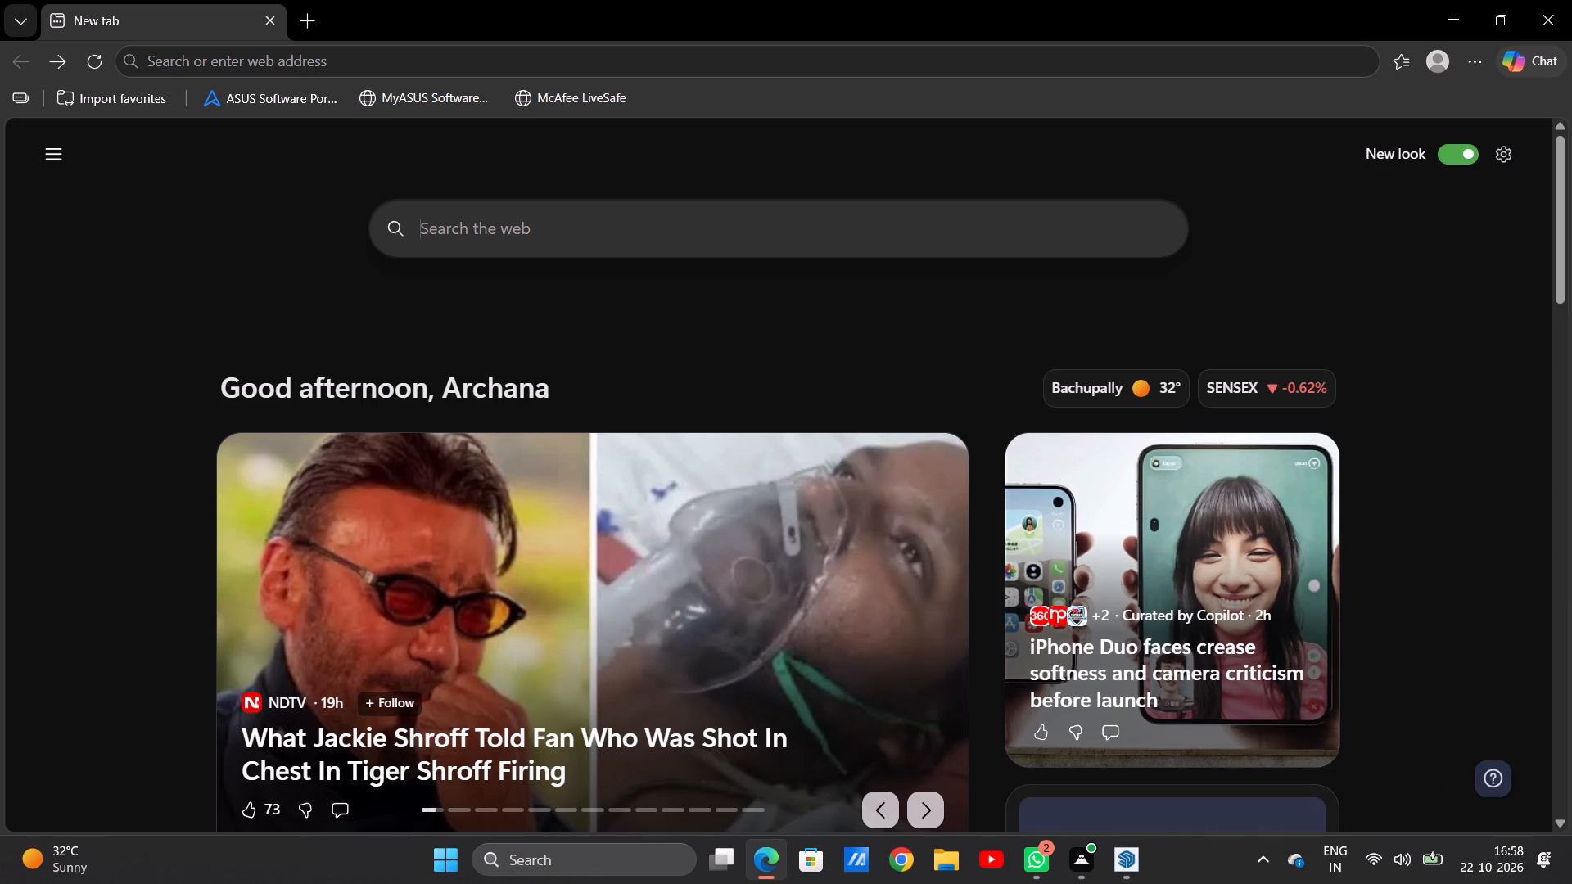
pyautogui.click(447, 228)
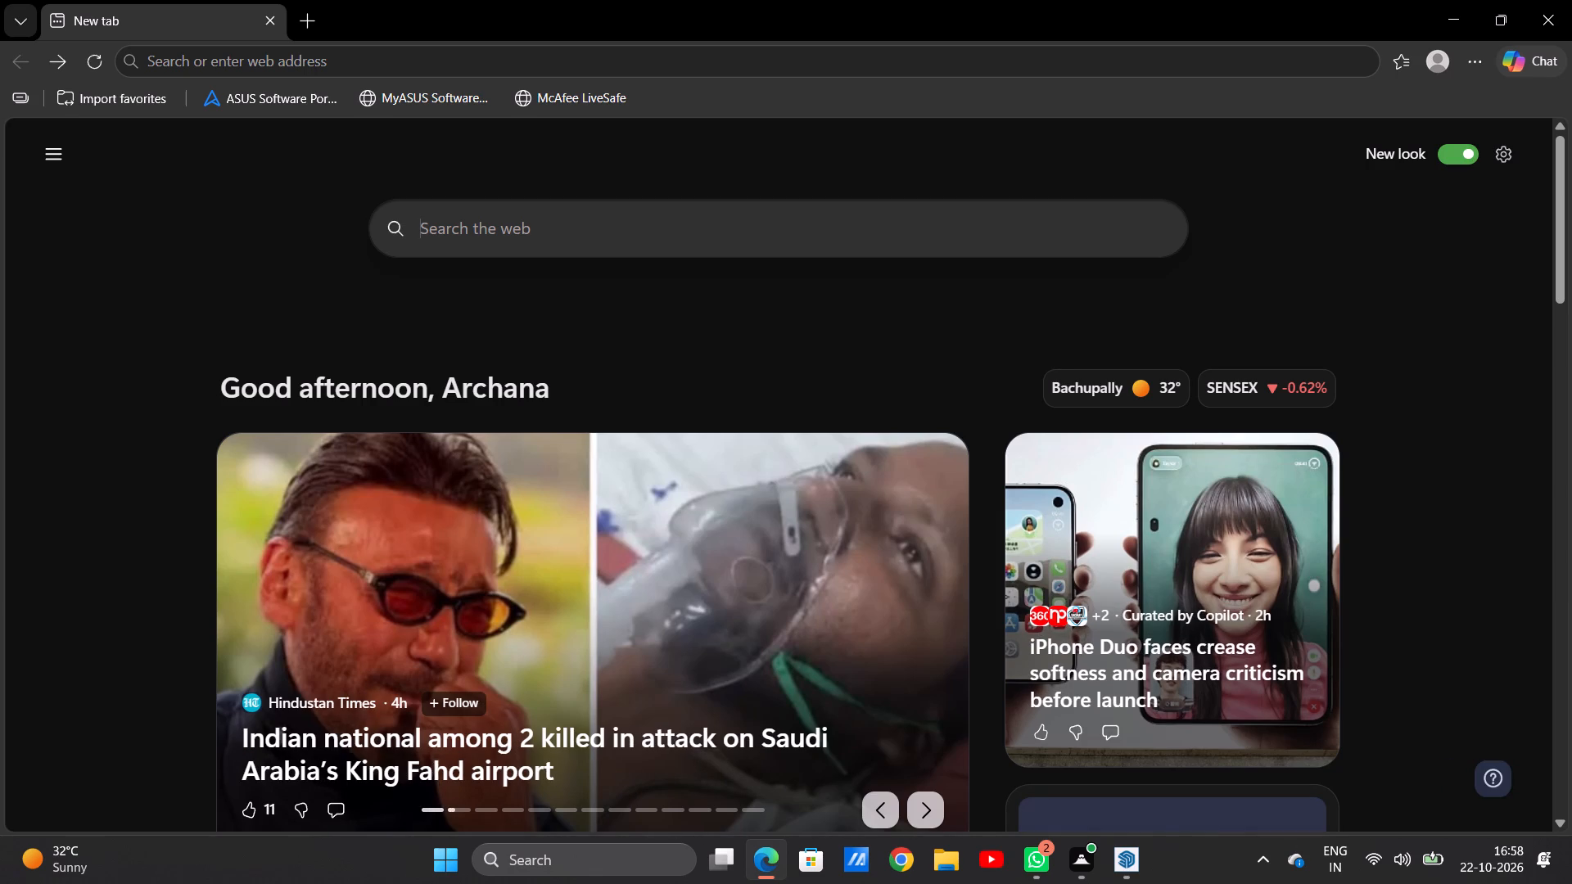
pyautogui.click(447, 228)
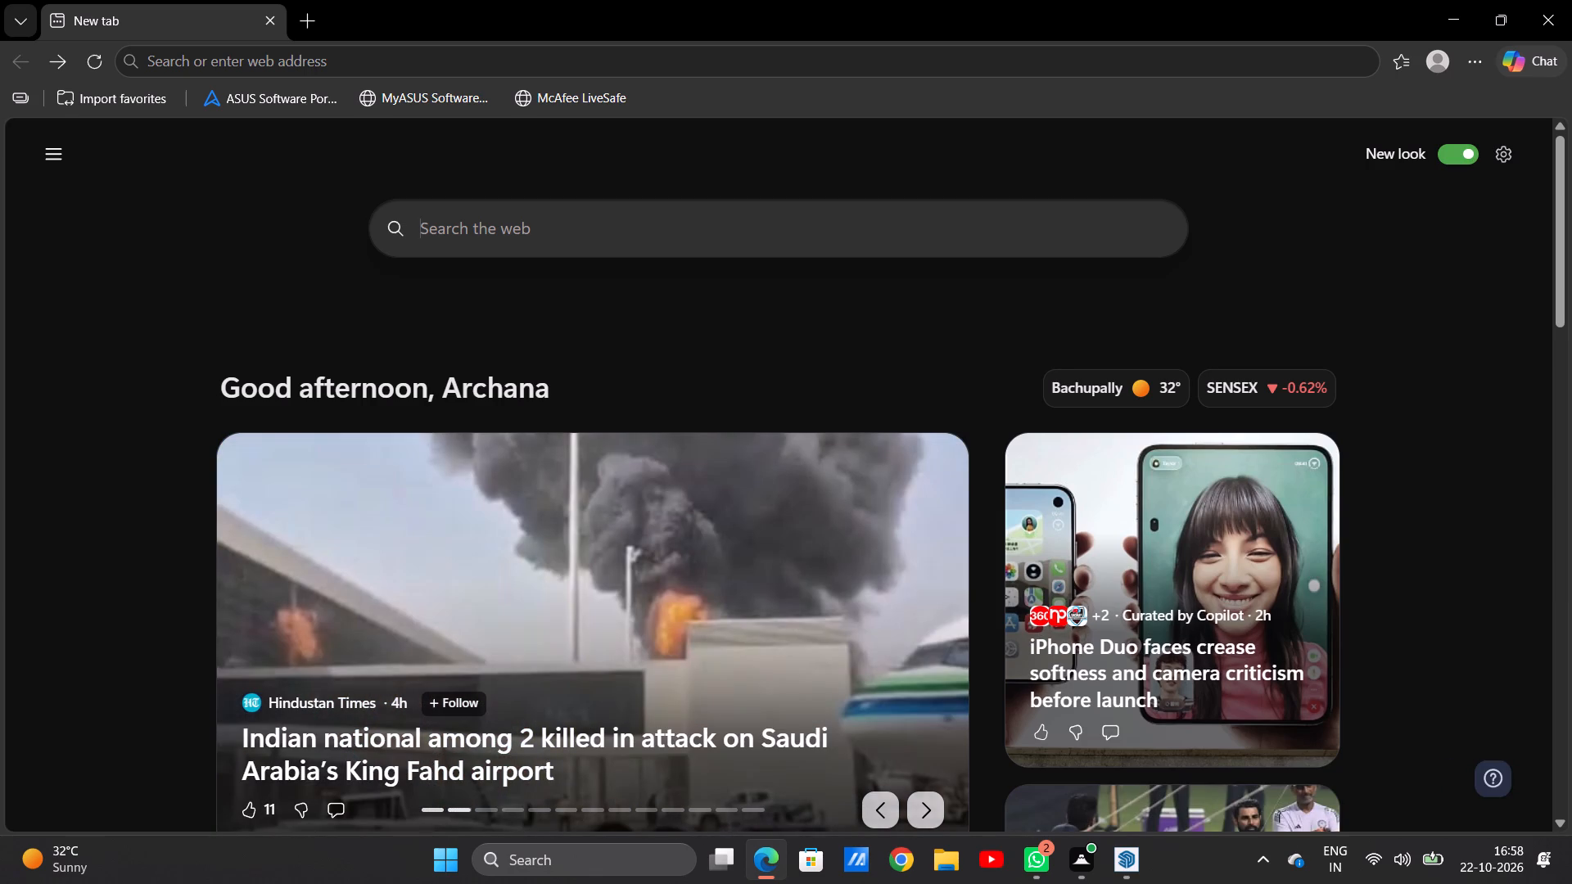
pyautogui.press('space')
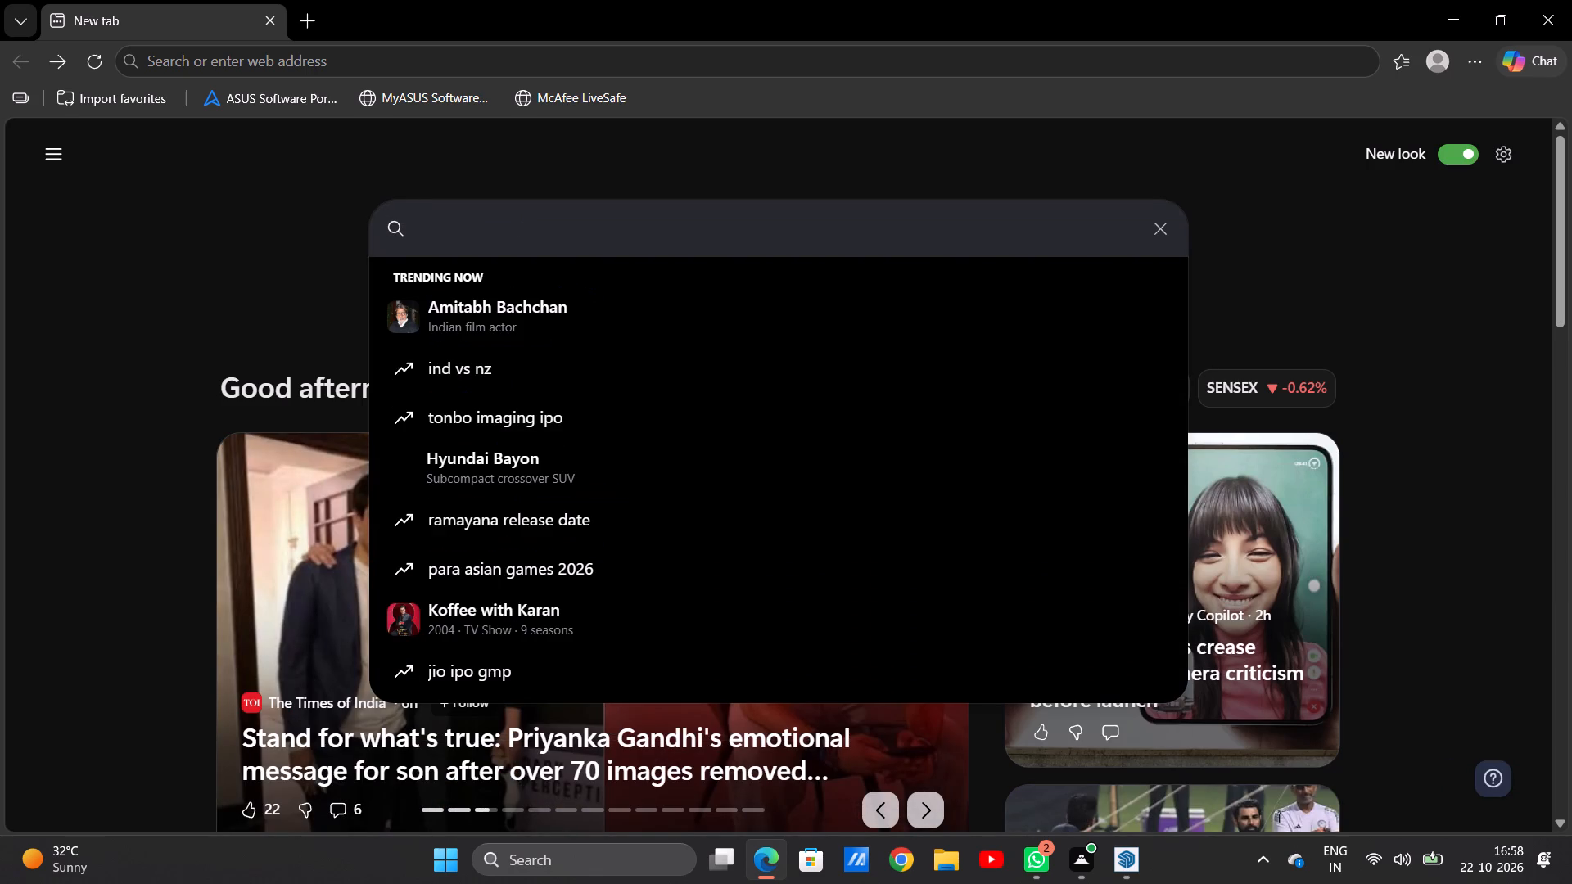
pyautogui.click(393, 223)
pyautogui.click(393, 223)
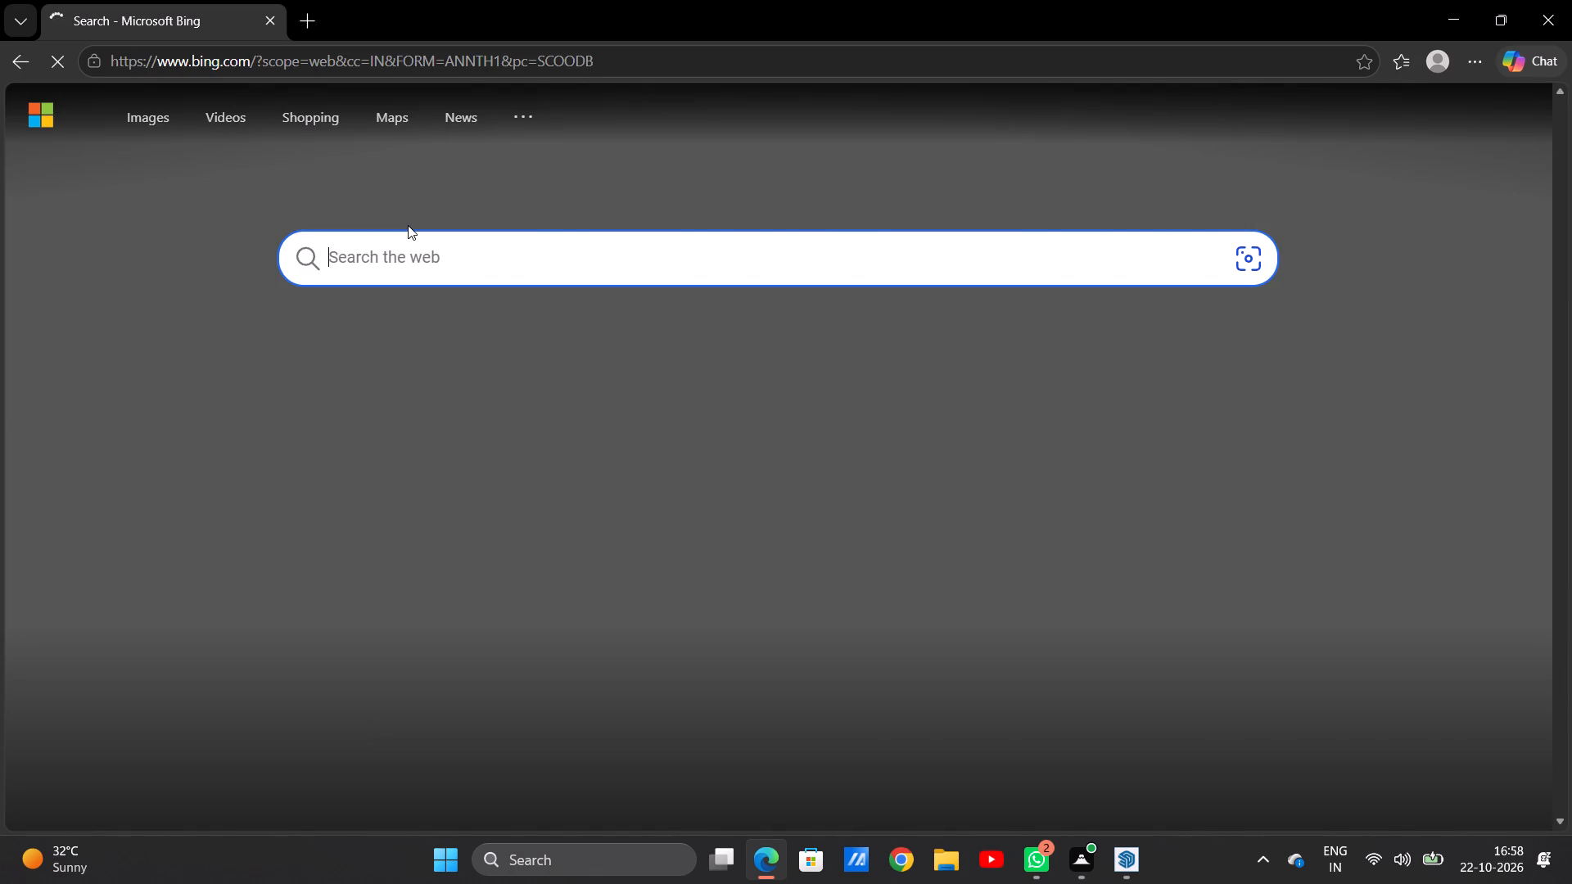
pyautogui.click(409, 250)
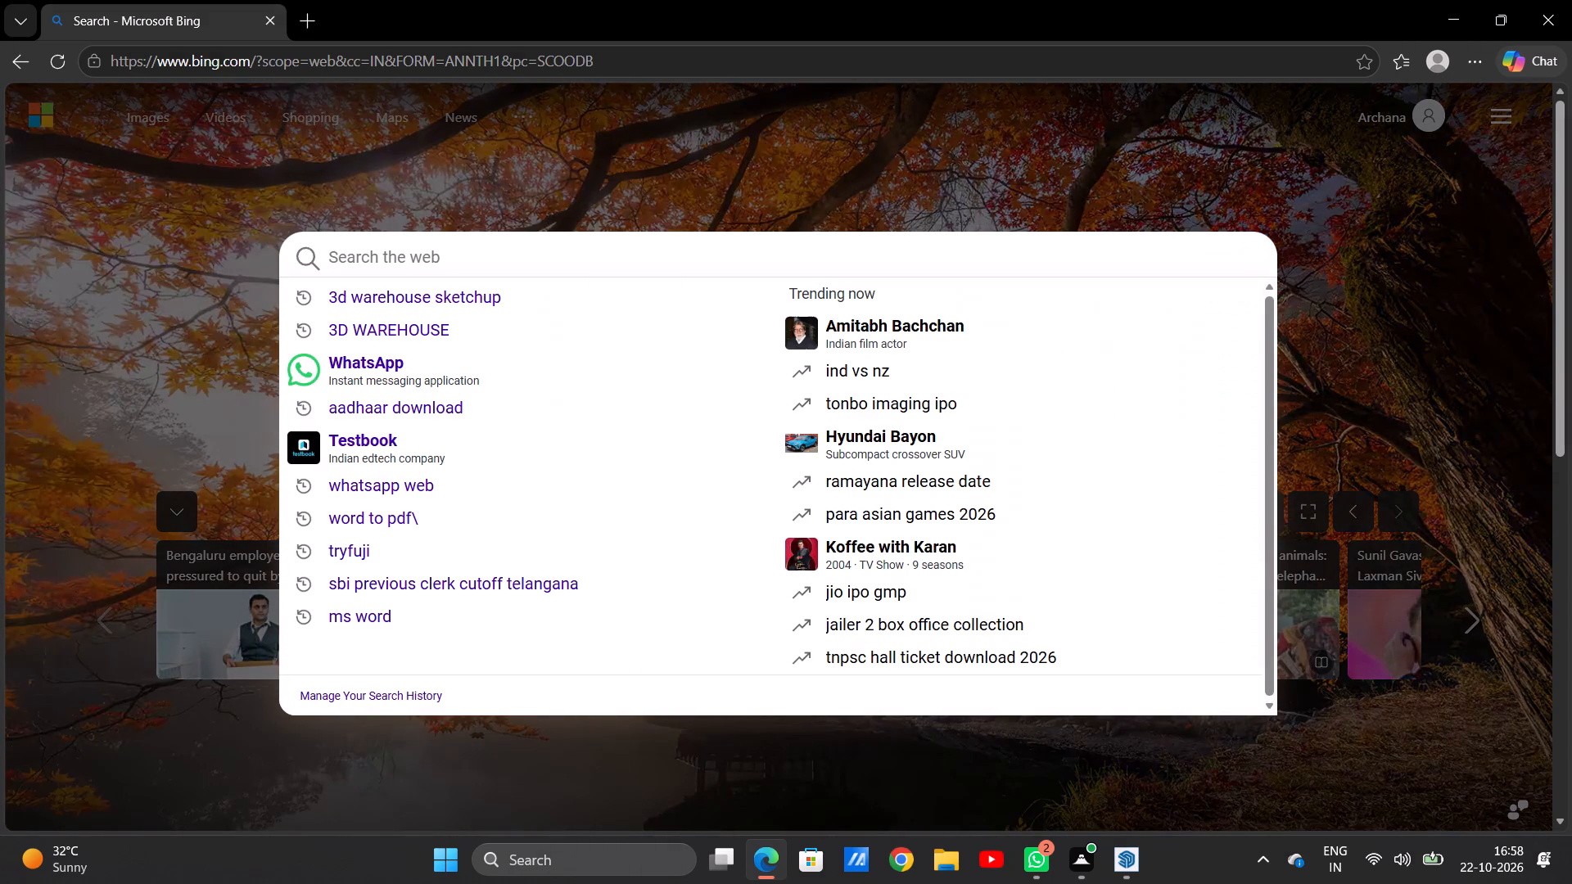
pyautogui.click(463, 306)
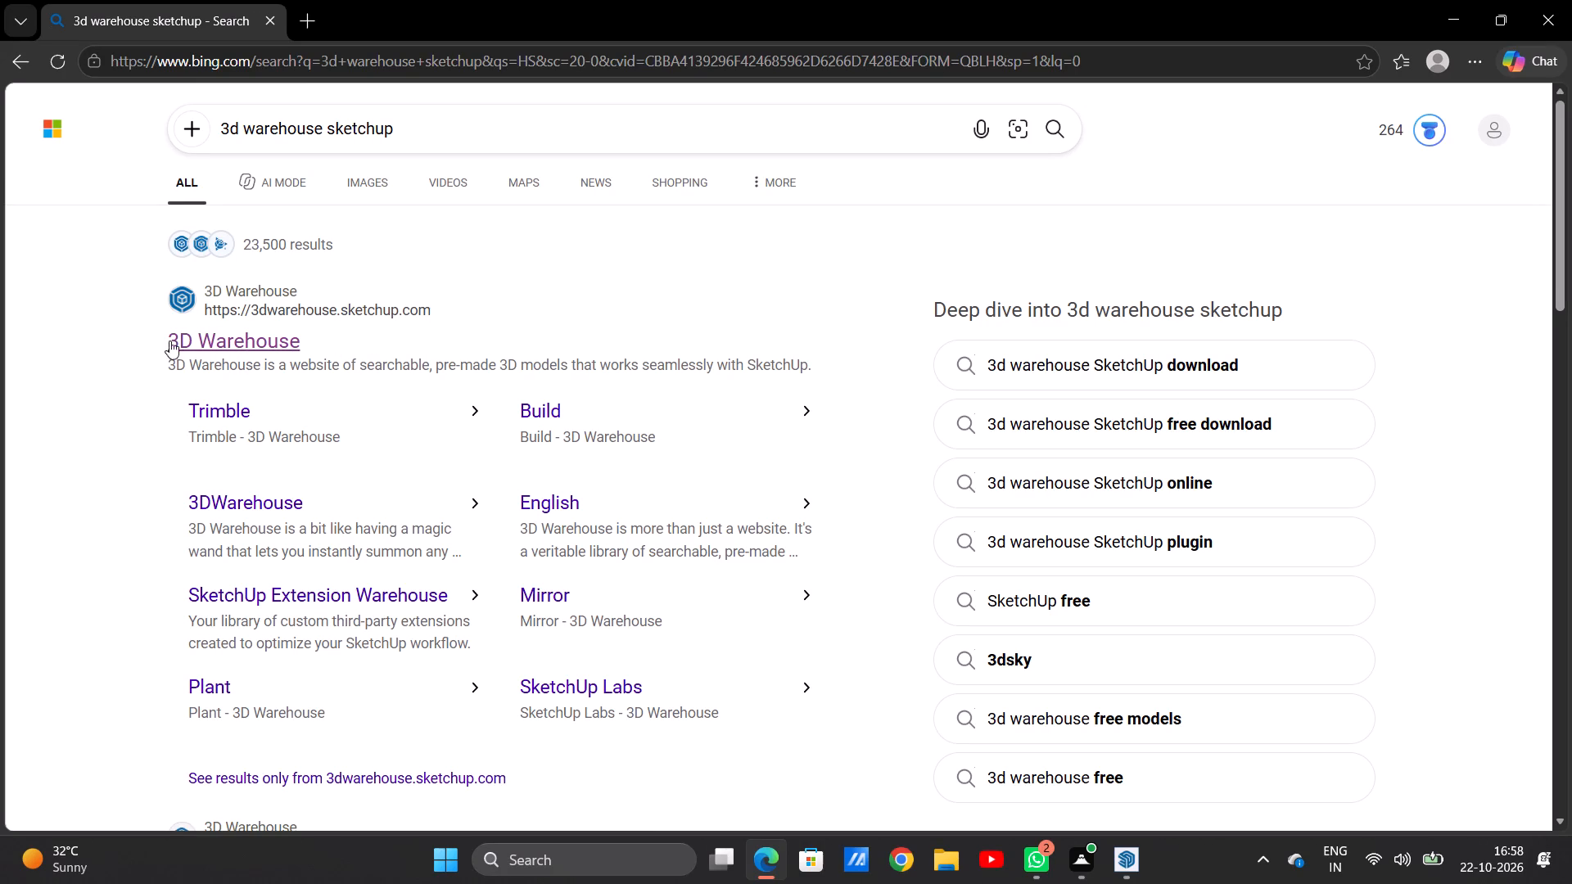
pyautogui.click(197, 338)
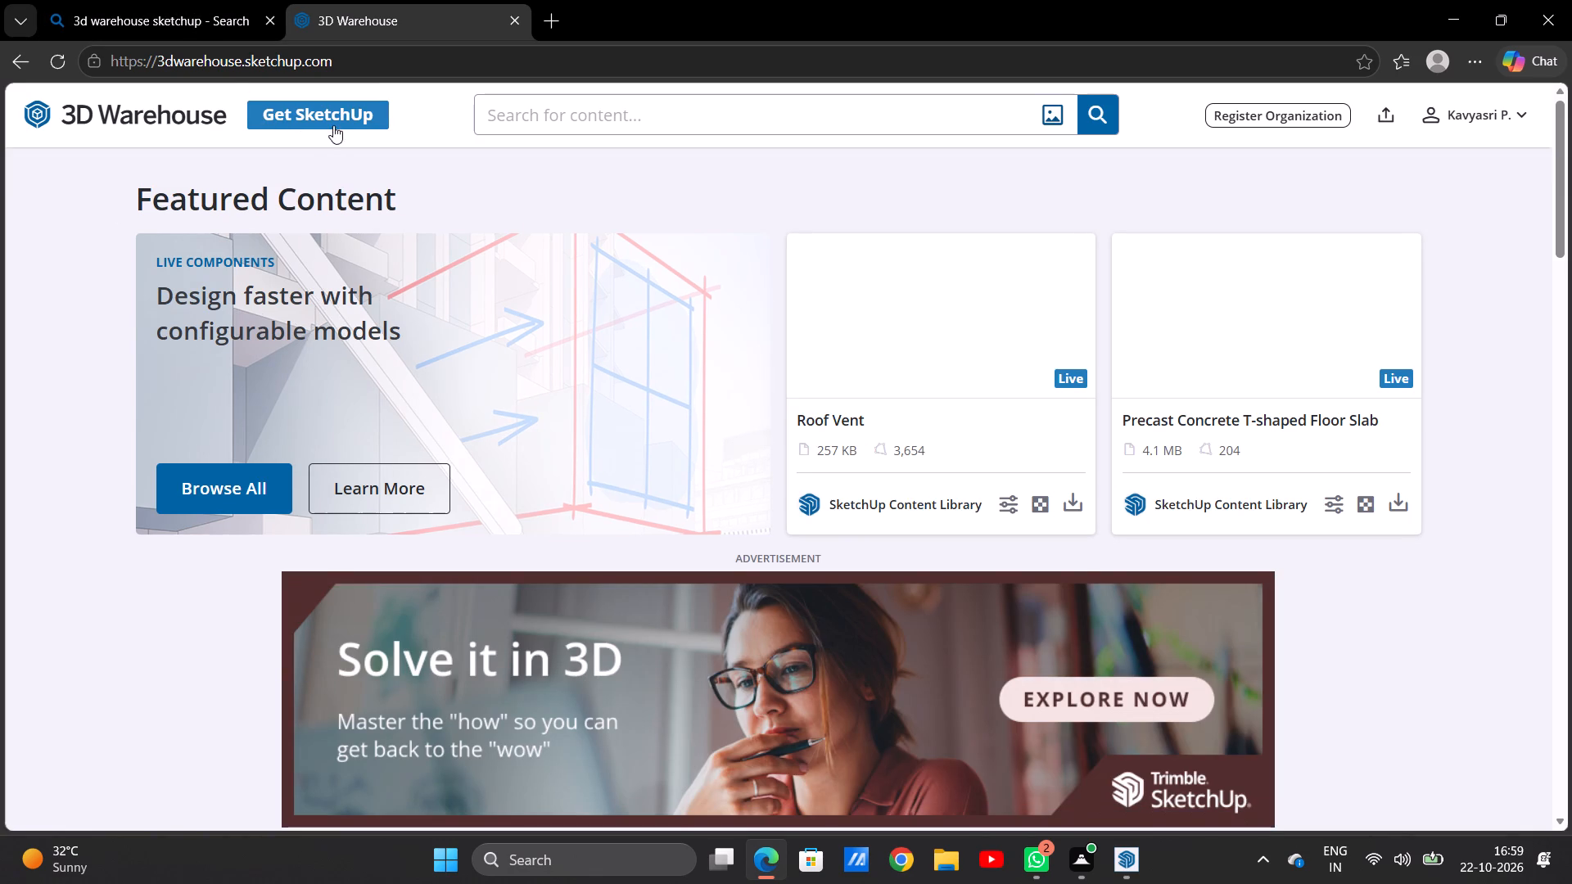
# Search 3D Warehouse for "SOFA SETS".
pyautogui.click(505, 107)
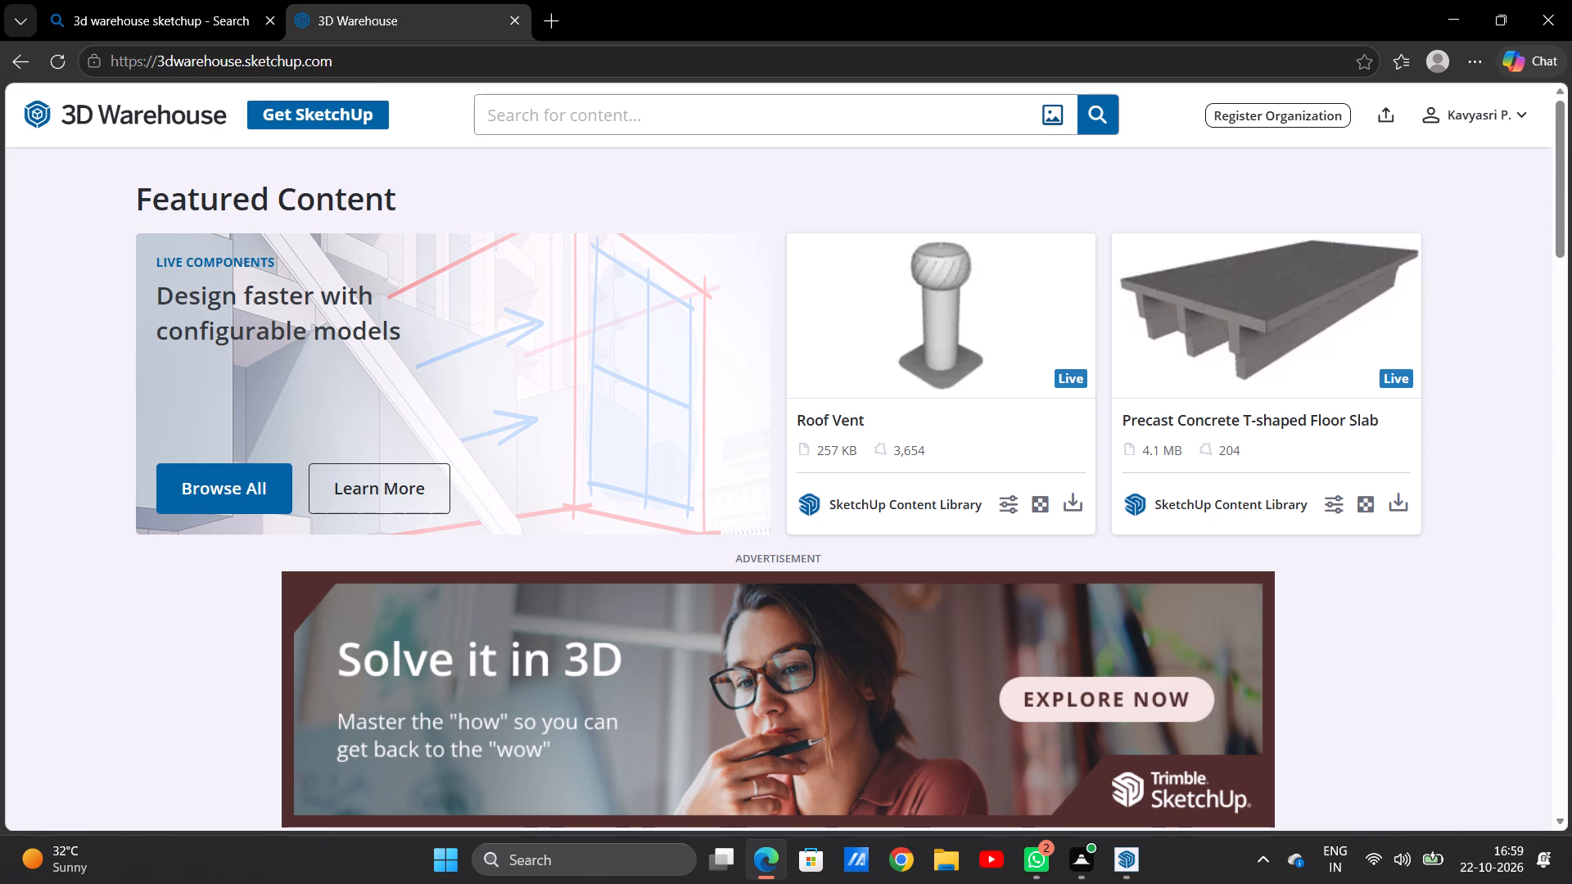
pyautogui.write('SO')
pyautogui.write('FA')
pyautogui.press('space')
pyautogui.write('SETS')
pyautogui.click(1091, 121)
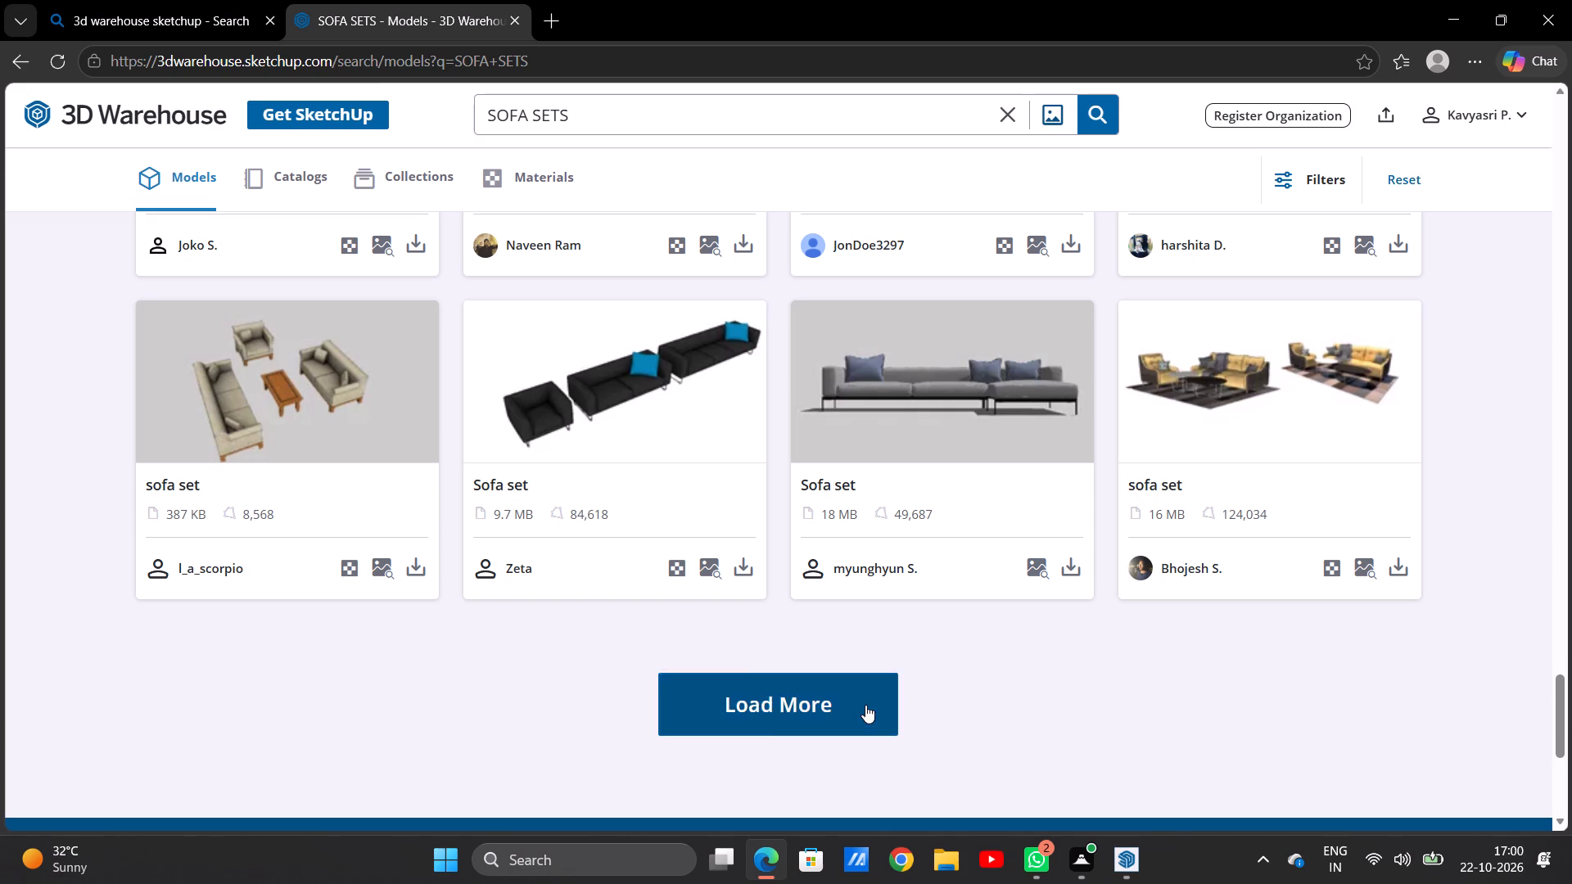
# Load more results and download the white "Sofa set" model with purple cushions and wooden table as a SketchUp file.
pyautogui.click(865, 705)
pyautogui.click(865, 705)
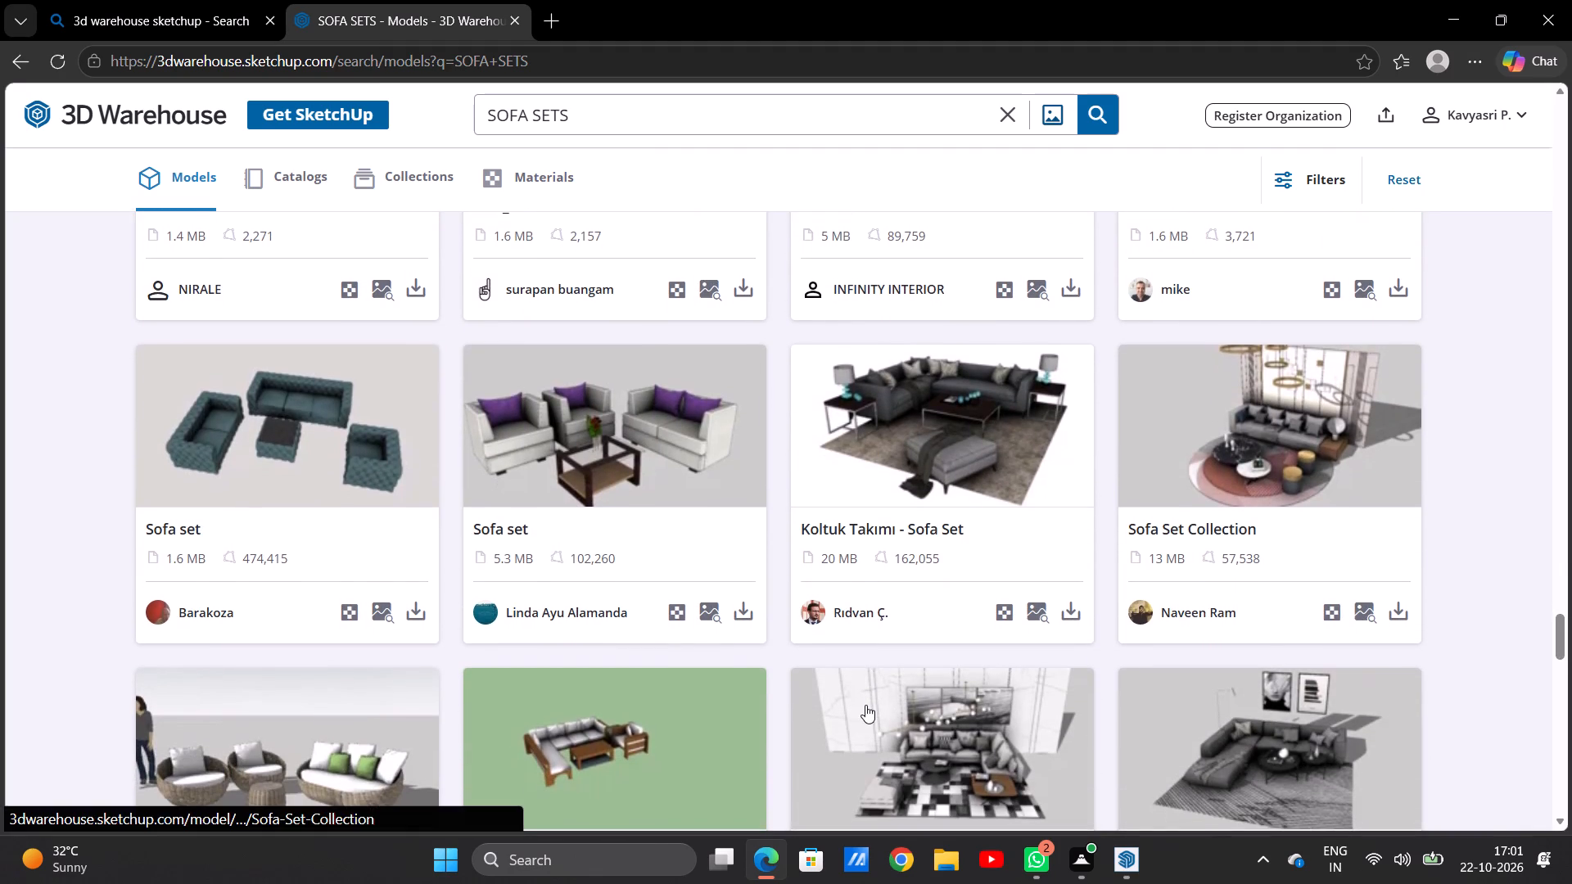
pyautogui.click(746, 607)
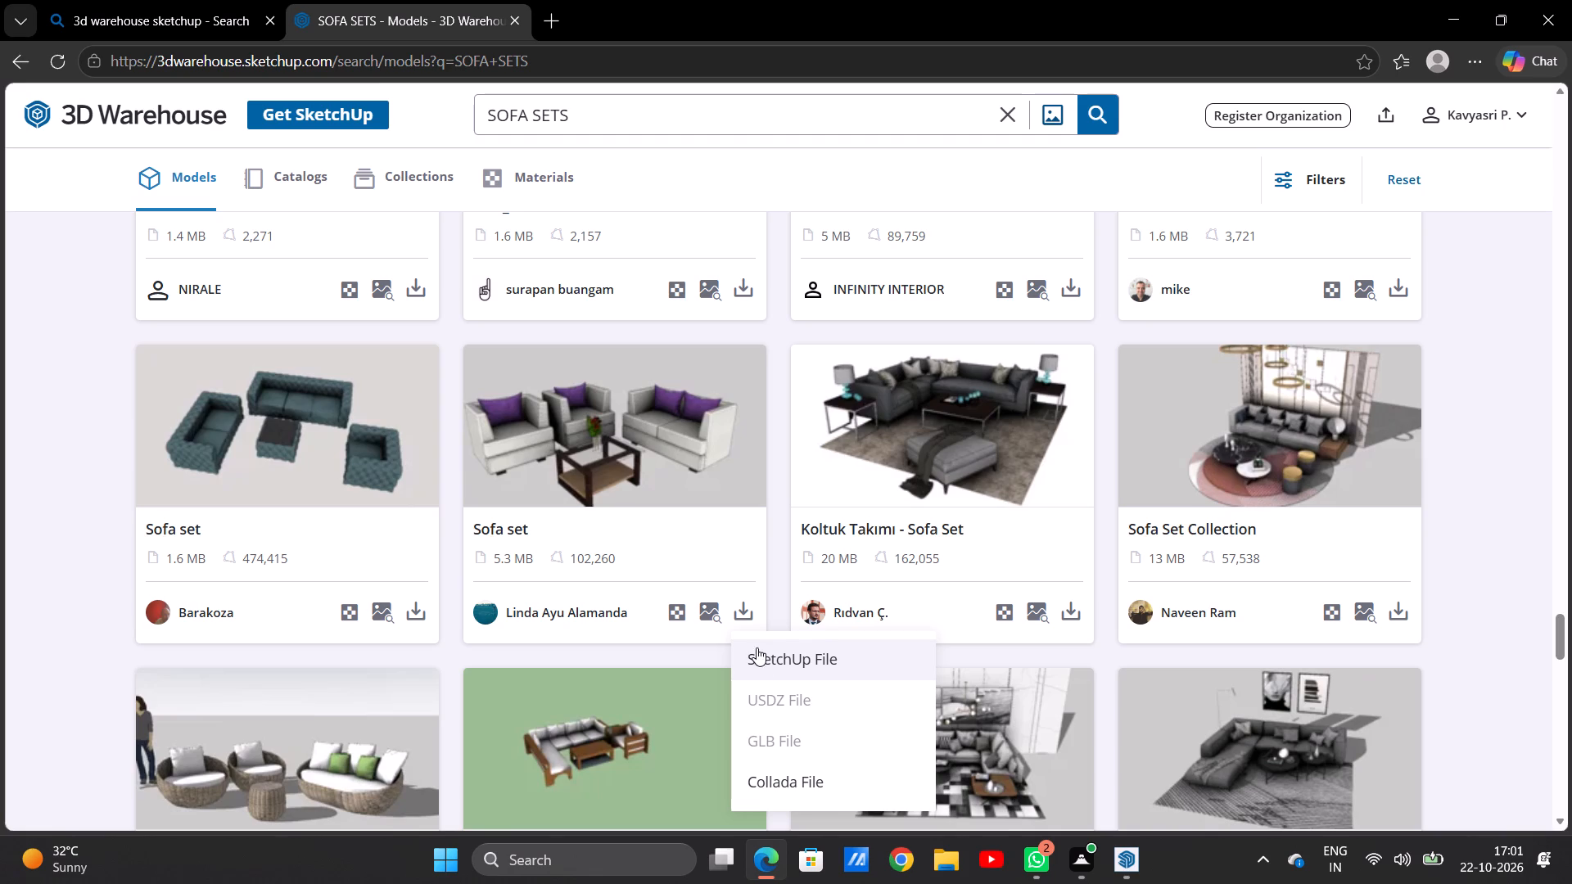
pyautogui.click(757, 648)
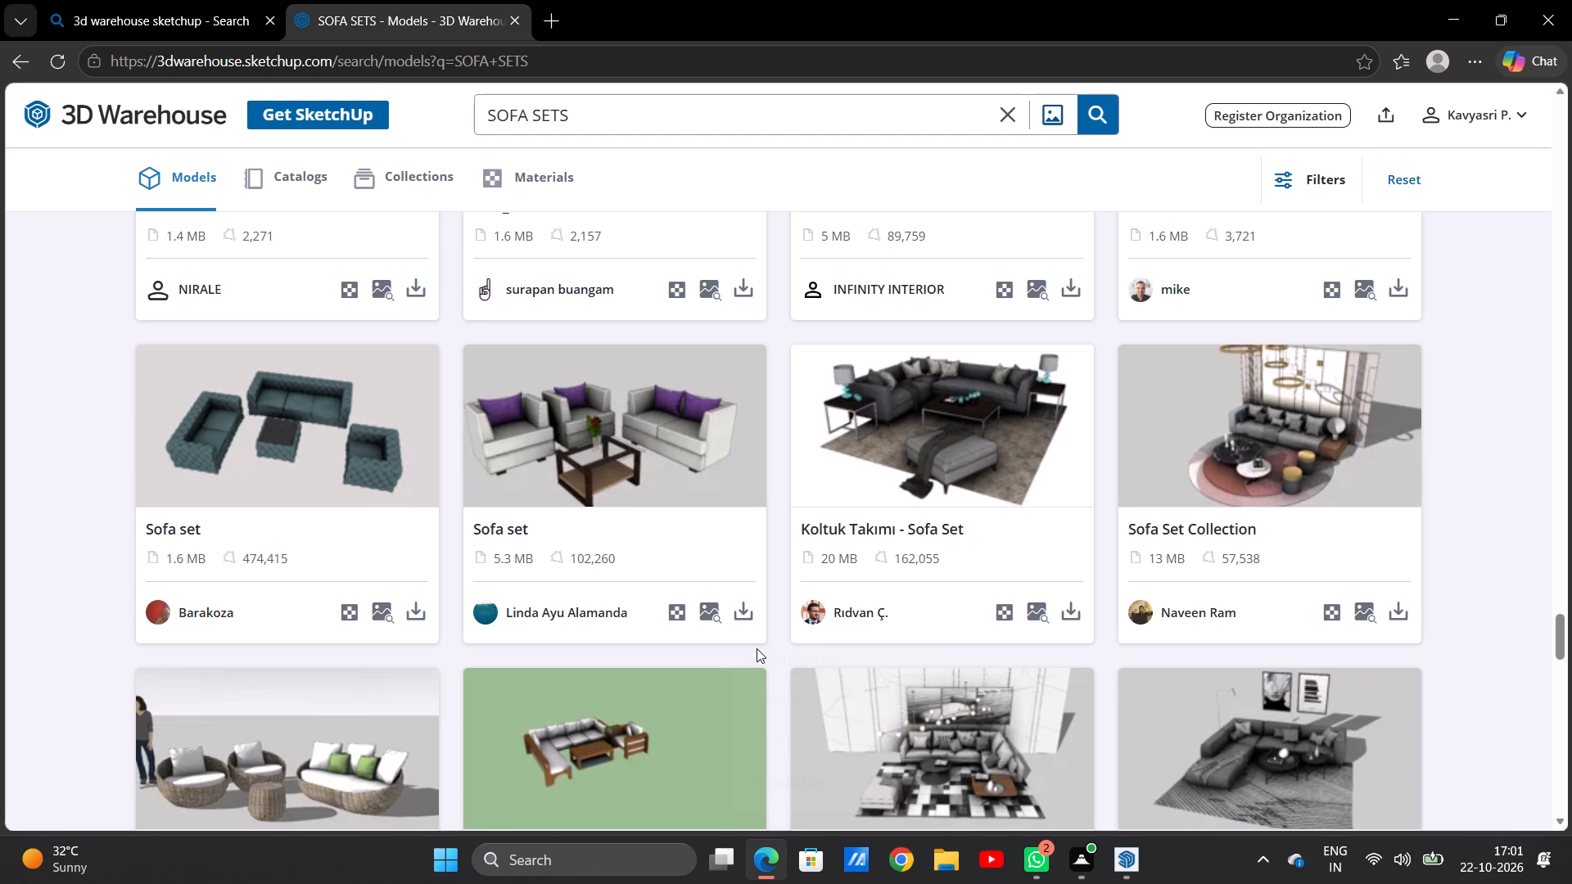
pyautogui.click(739, 612)
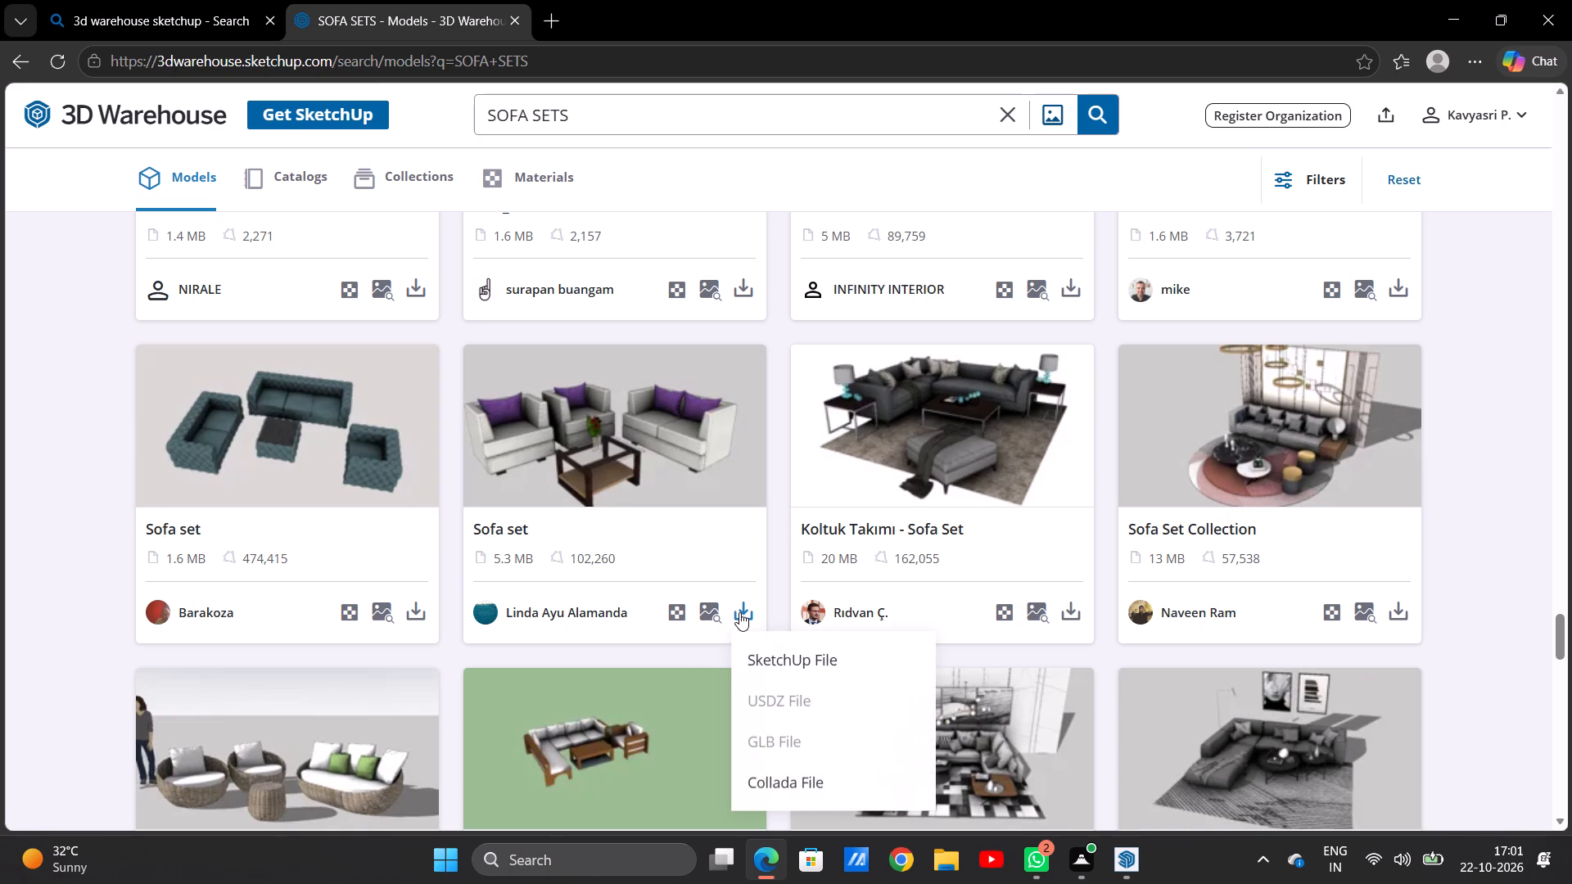
pyautogui.click(747, 654)
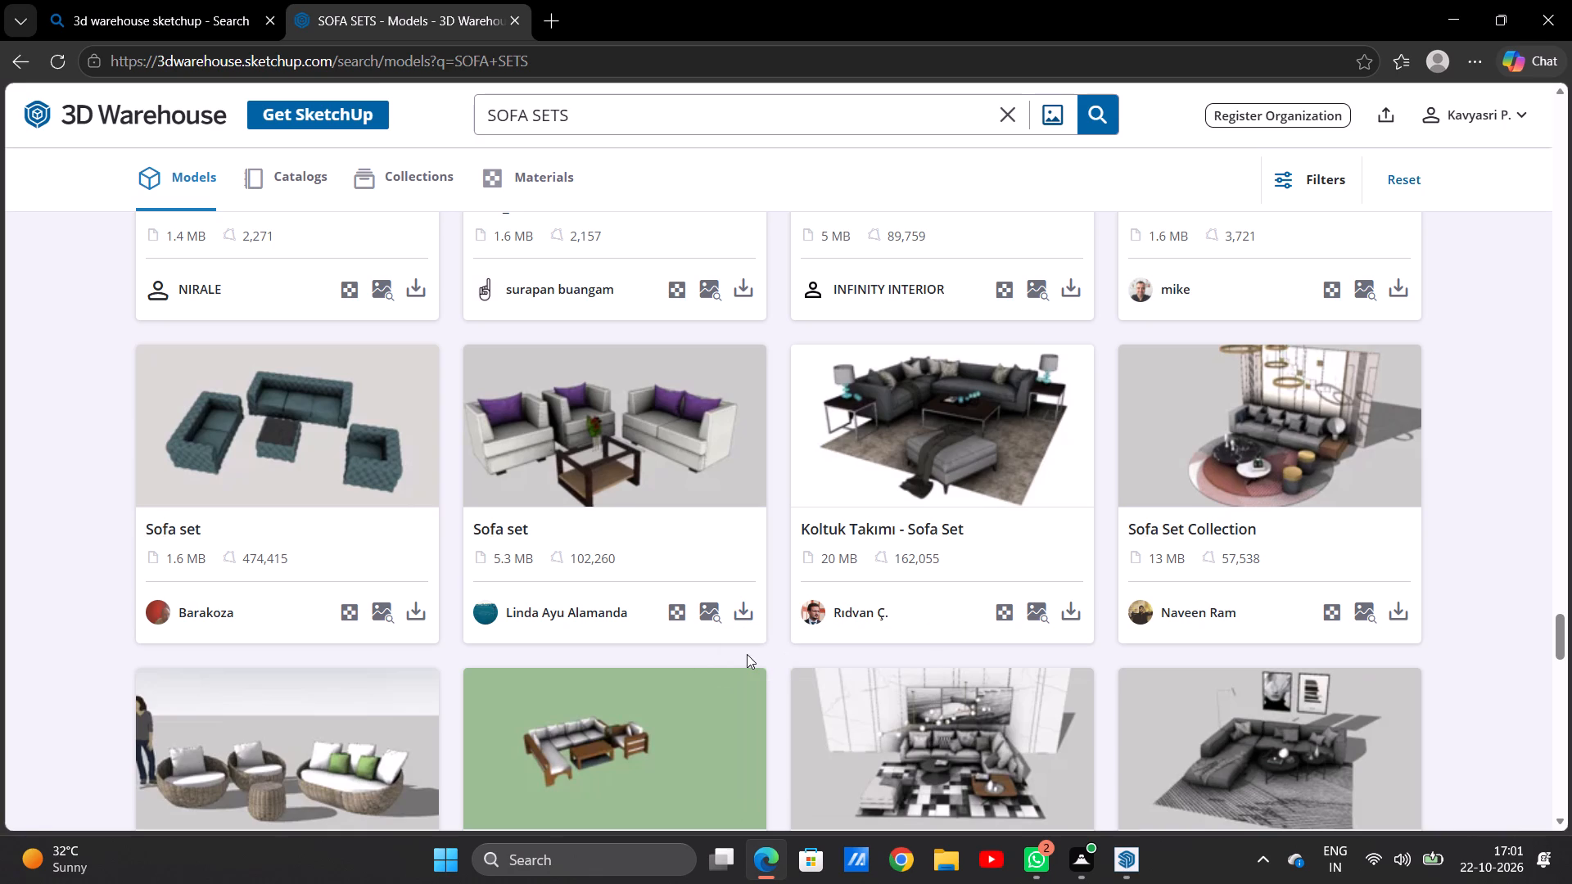
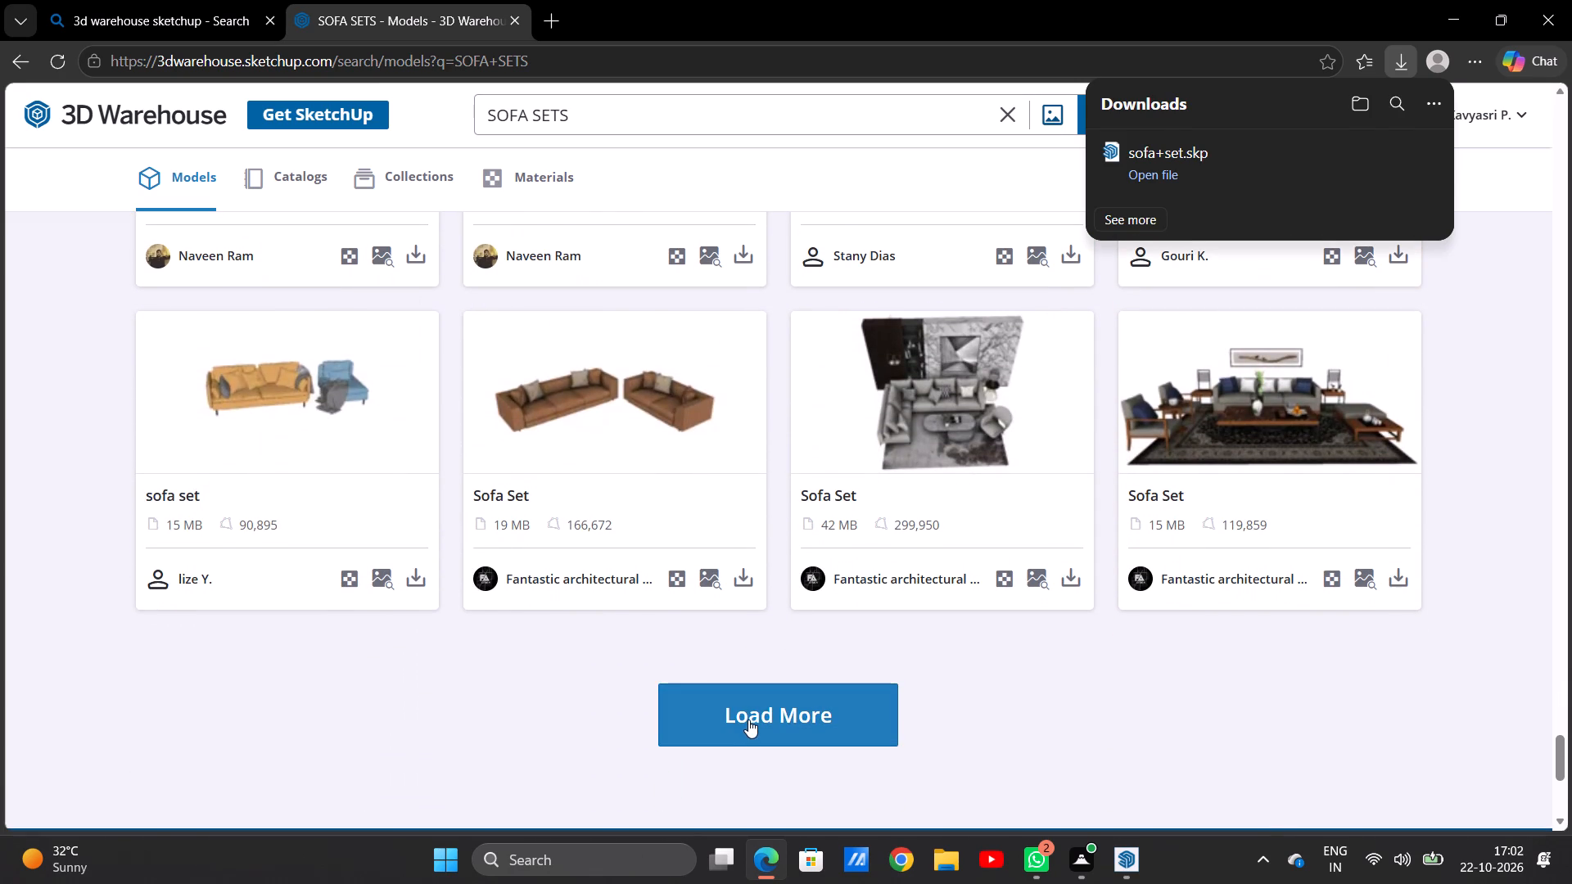
# Load more sofa set models in the 3D Warehouse search results.
pyautogui.click(748, 719)
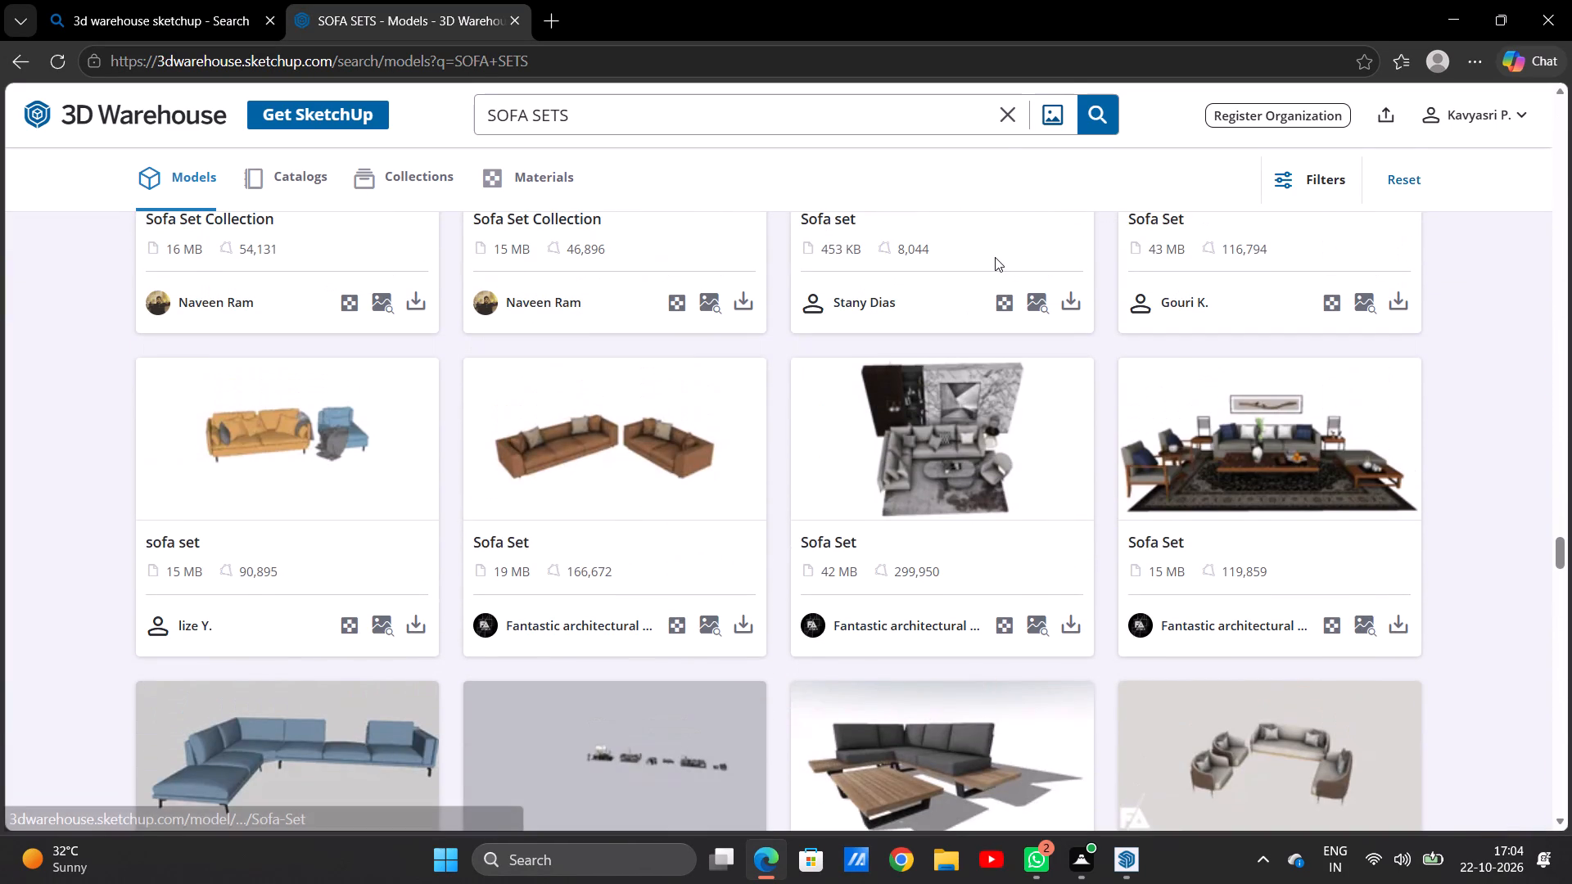
# Search 3D Warehouse for "BEDS", look through the bed models, and clear the search text.
pyautogui.click(1004, 100)
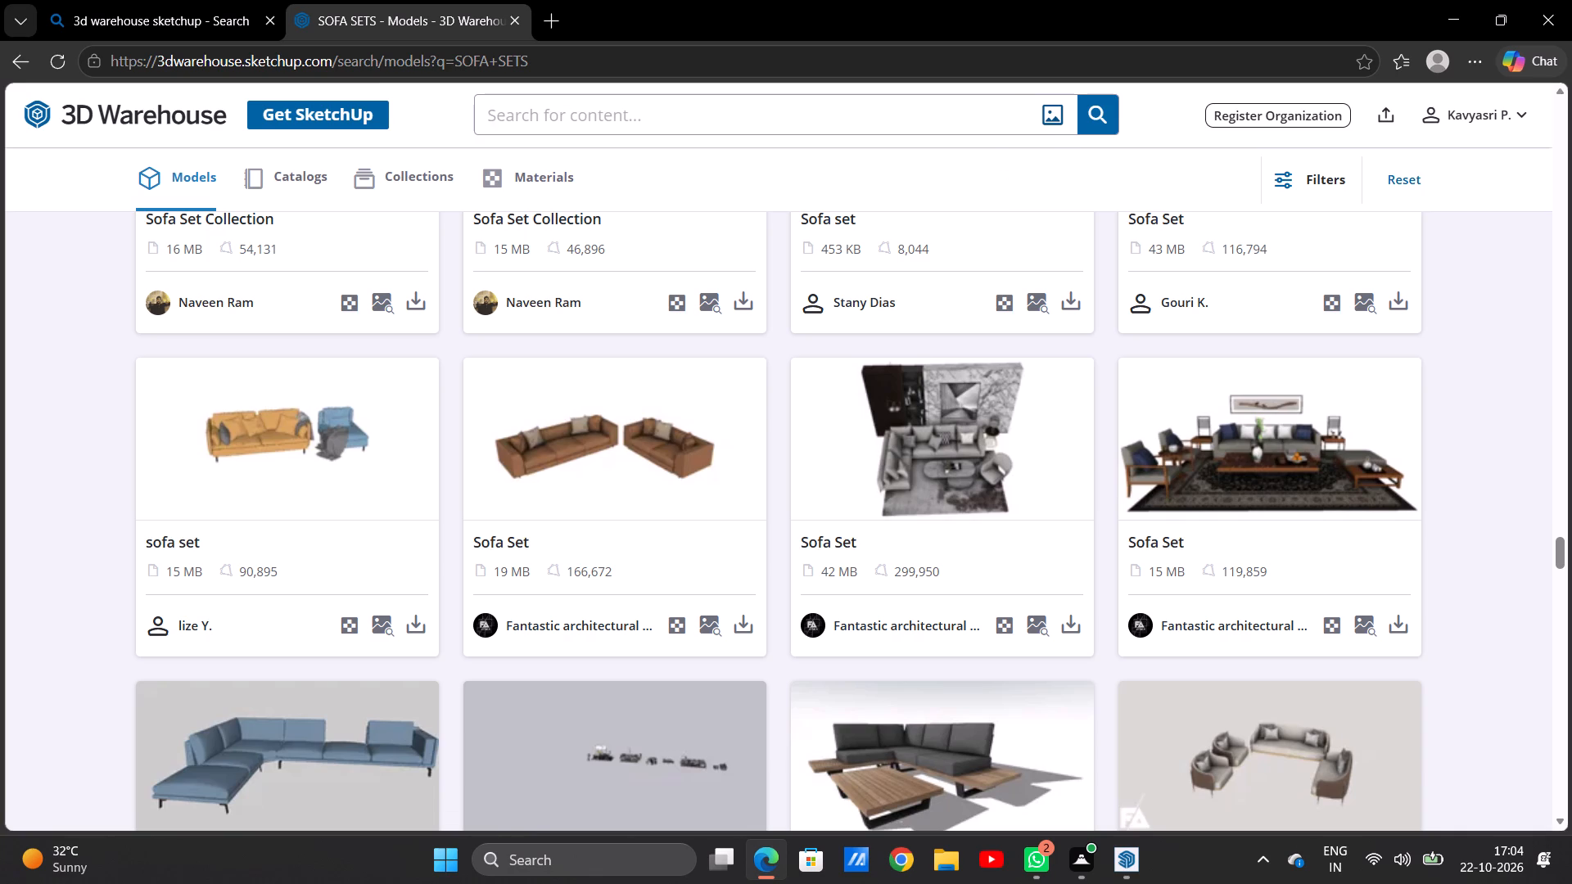
pyautogui.write('BEDS')
pyautogui.click(1086, 115)
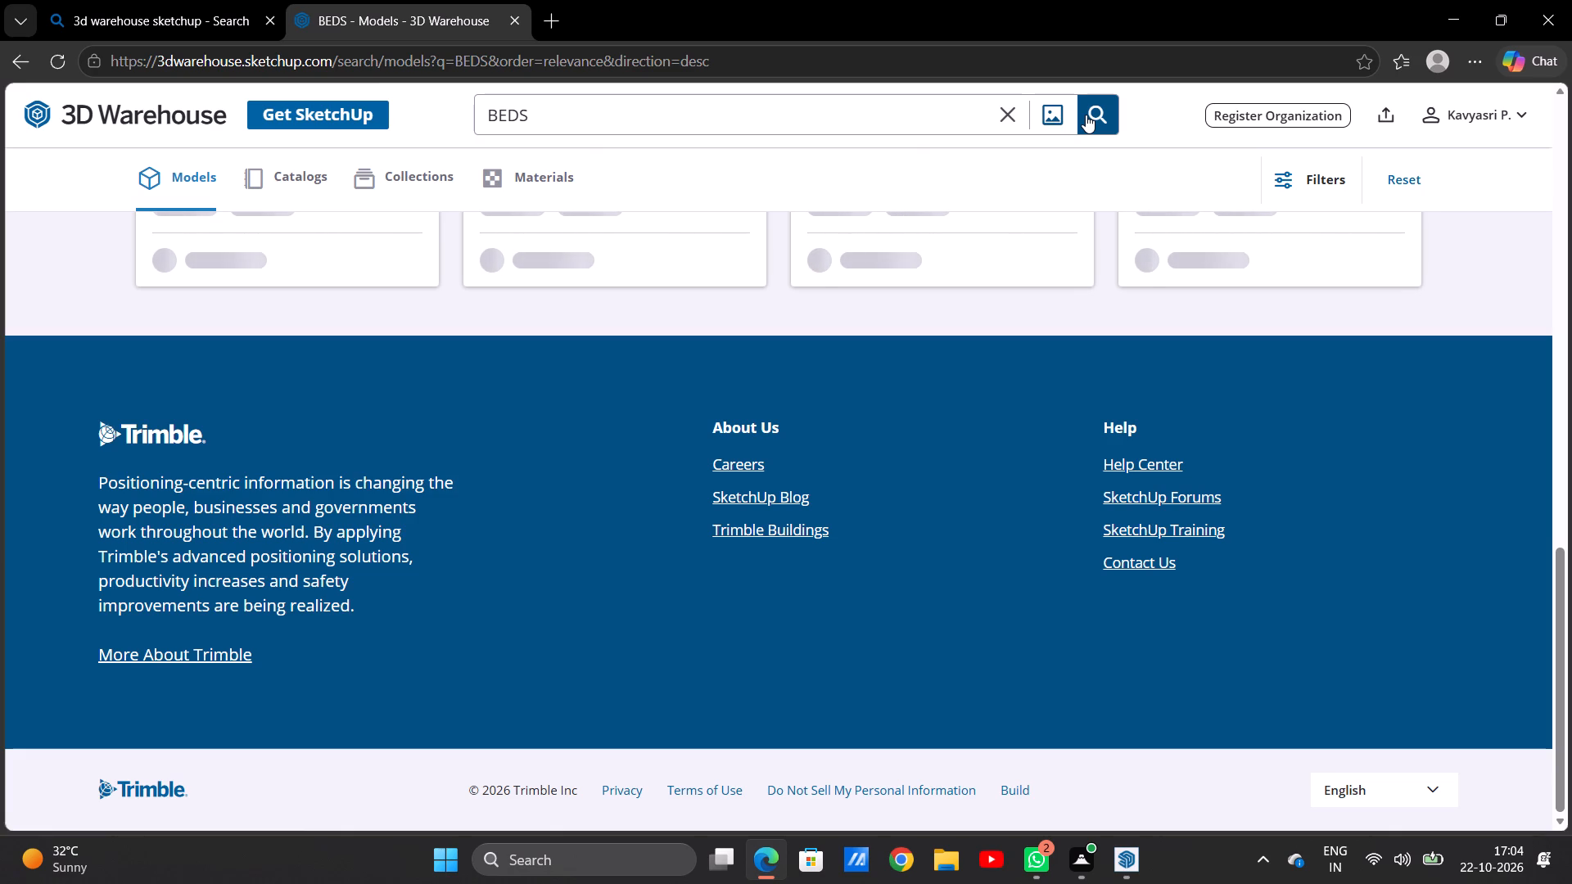
pyautogui.click(1100, 115)
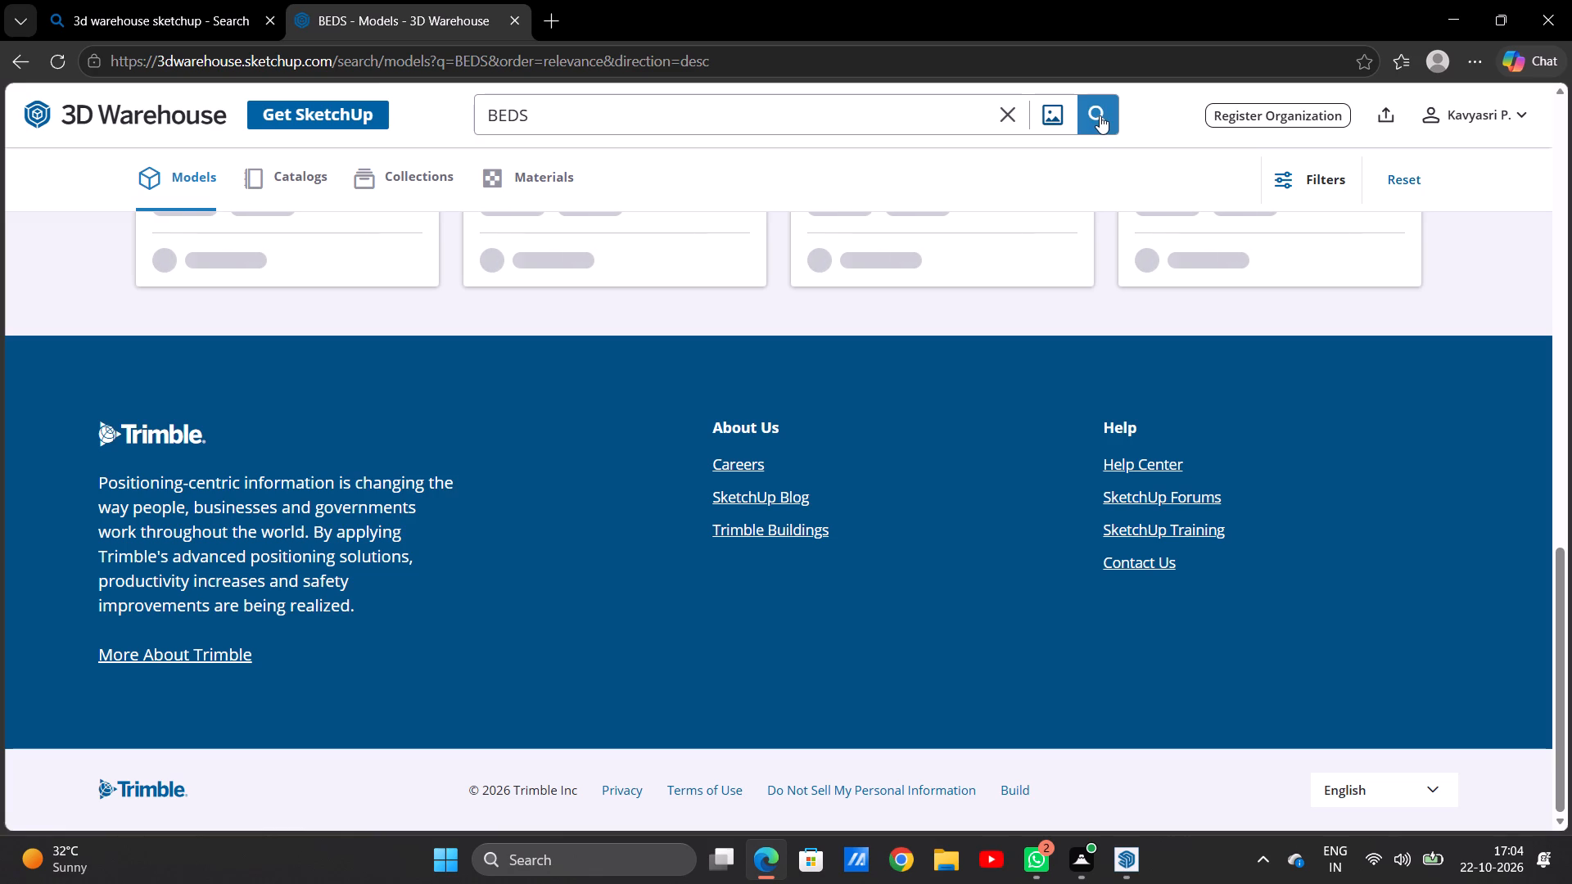
pyautogui.click(1100, 115)
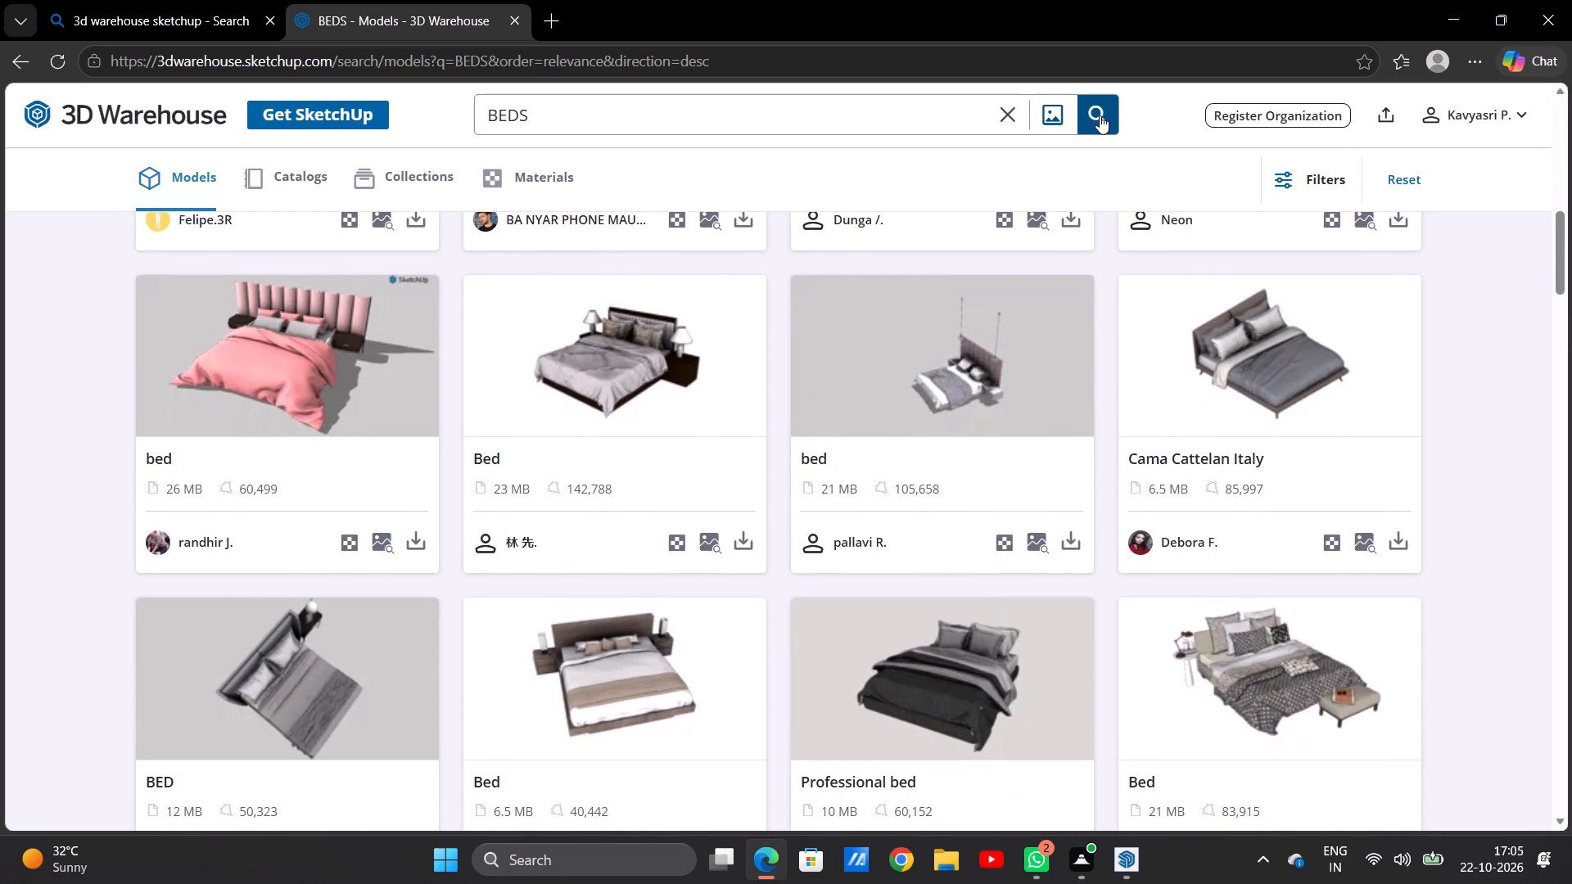
pyautogui.scroll(-12, 1125, 62)
pyautogui.scroll(1, 1125, 62)
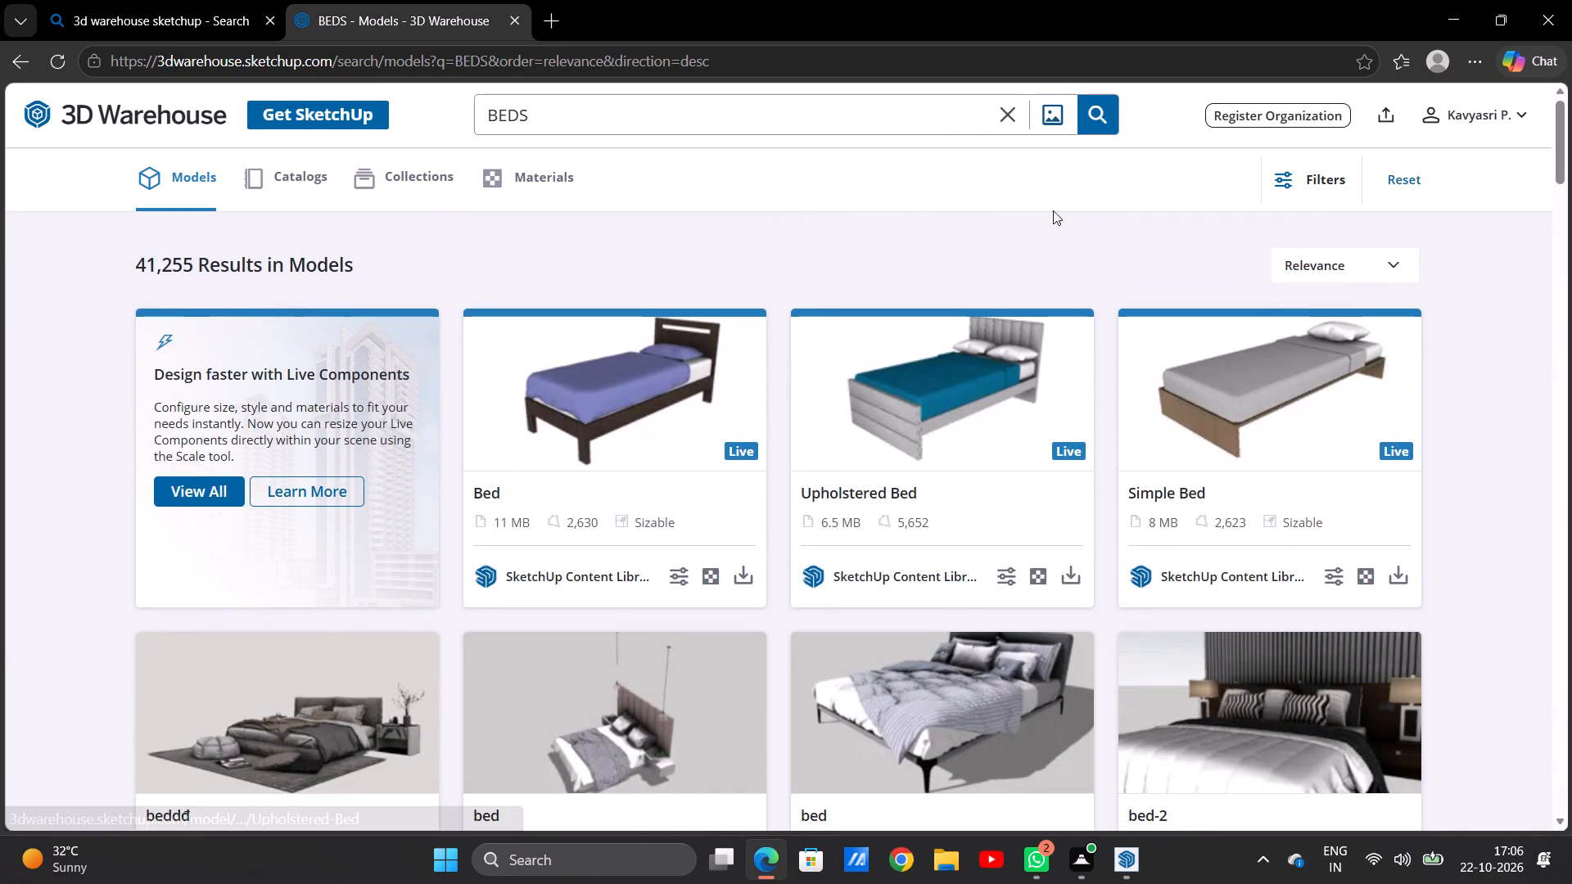
pyautogui.click(1004, 126)
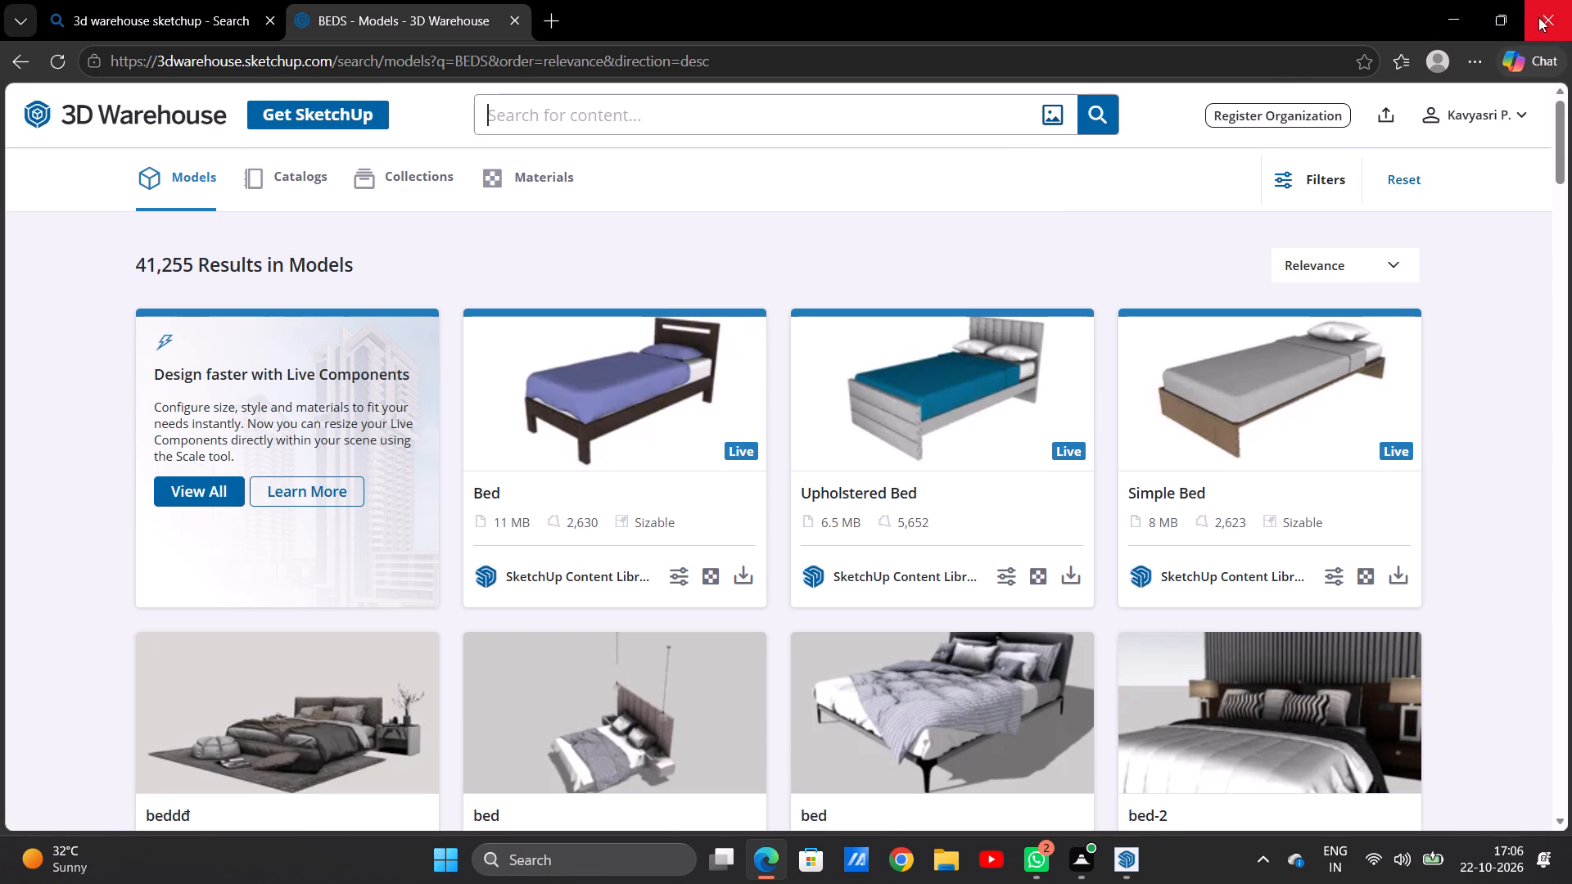
# Switch back to SketchUp and close the 3D Warehouse window covering the building model.
pyautogui.click(1457, 12)
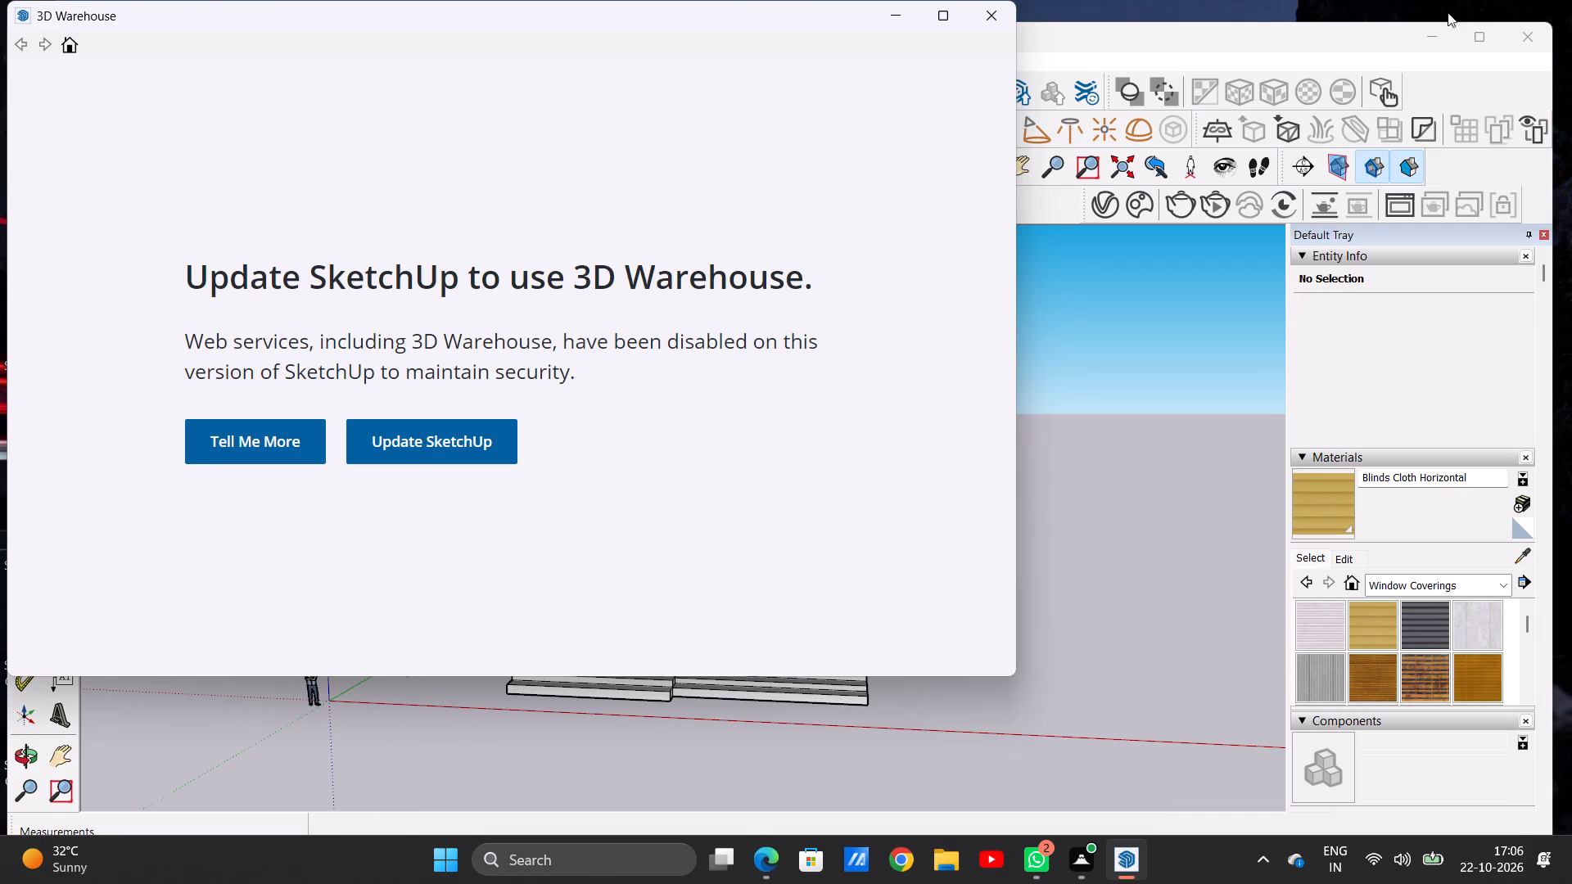
pyautogui.click(988, 8)
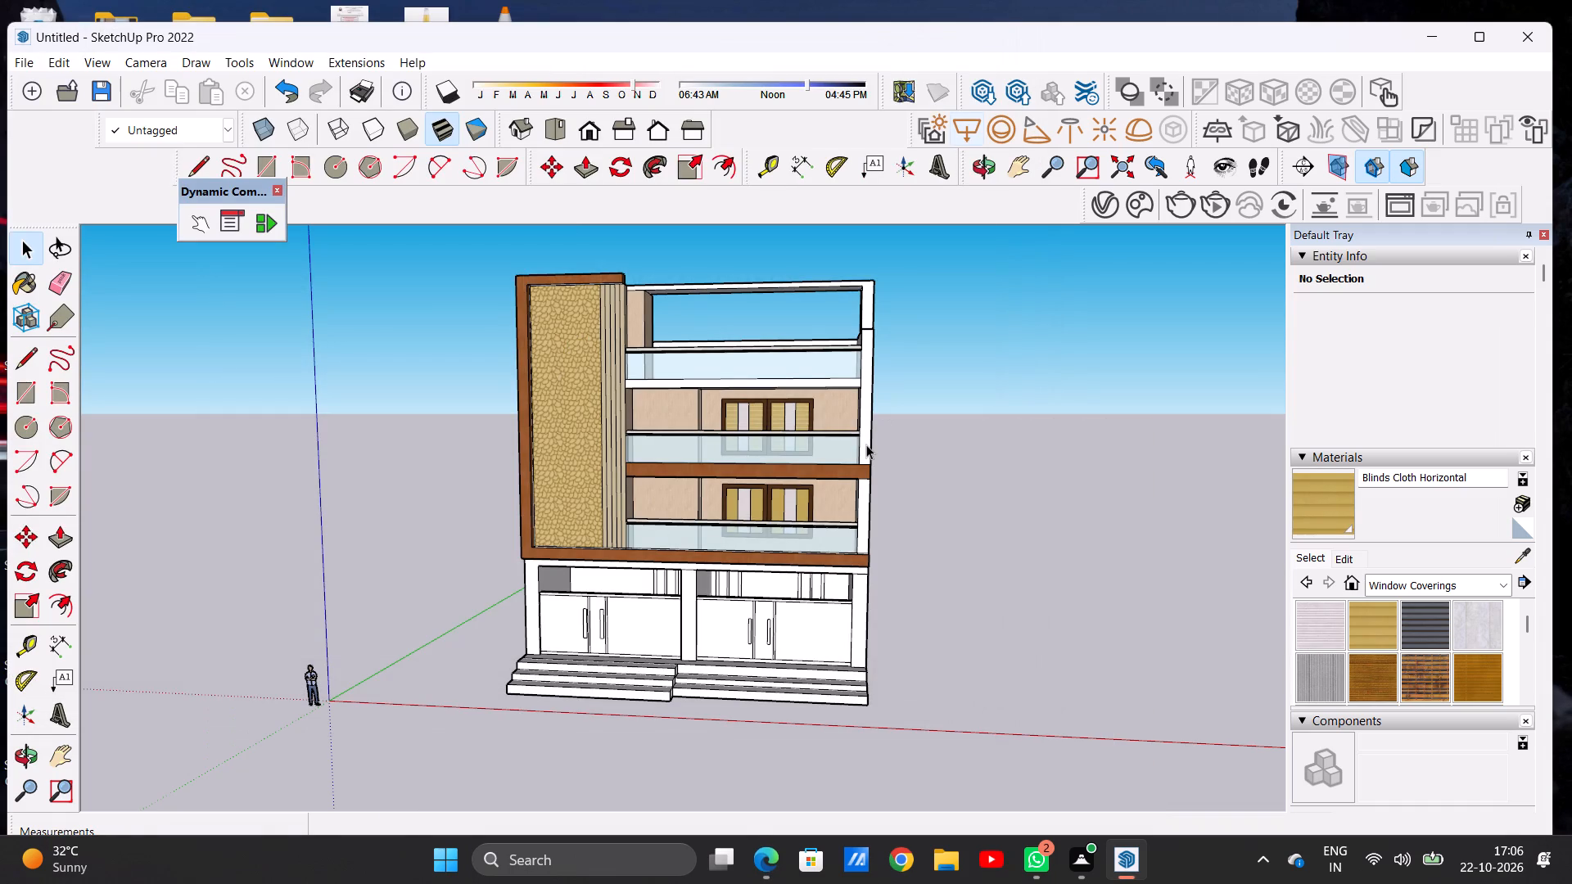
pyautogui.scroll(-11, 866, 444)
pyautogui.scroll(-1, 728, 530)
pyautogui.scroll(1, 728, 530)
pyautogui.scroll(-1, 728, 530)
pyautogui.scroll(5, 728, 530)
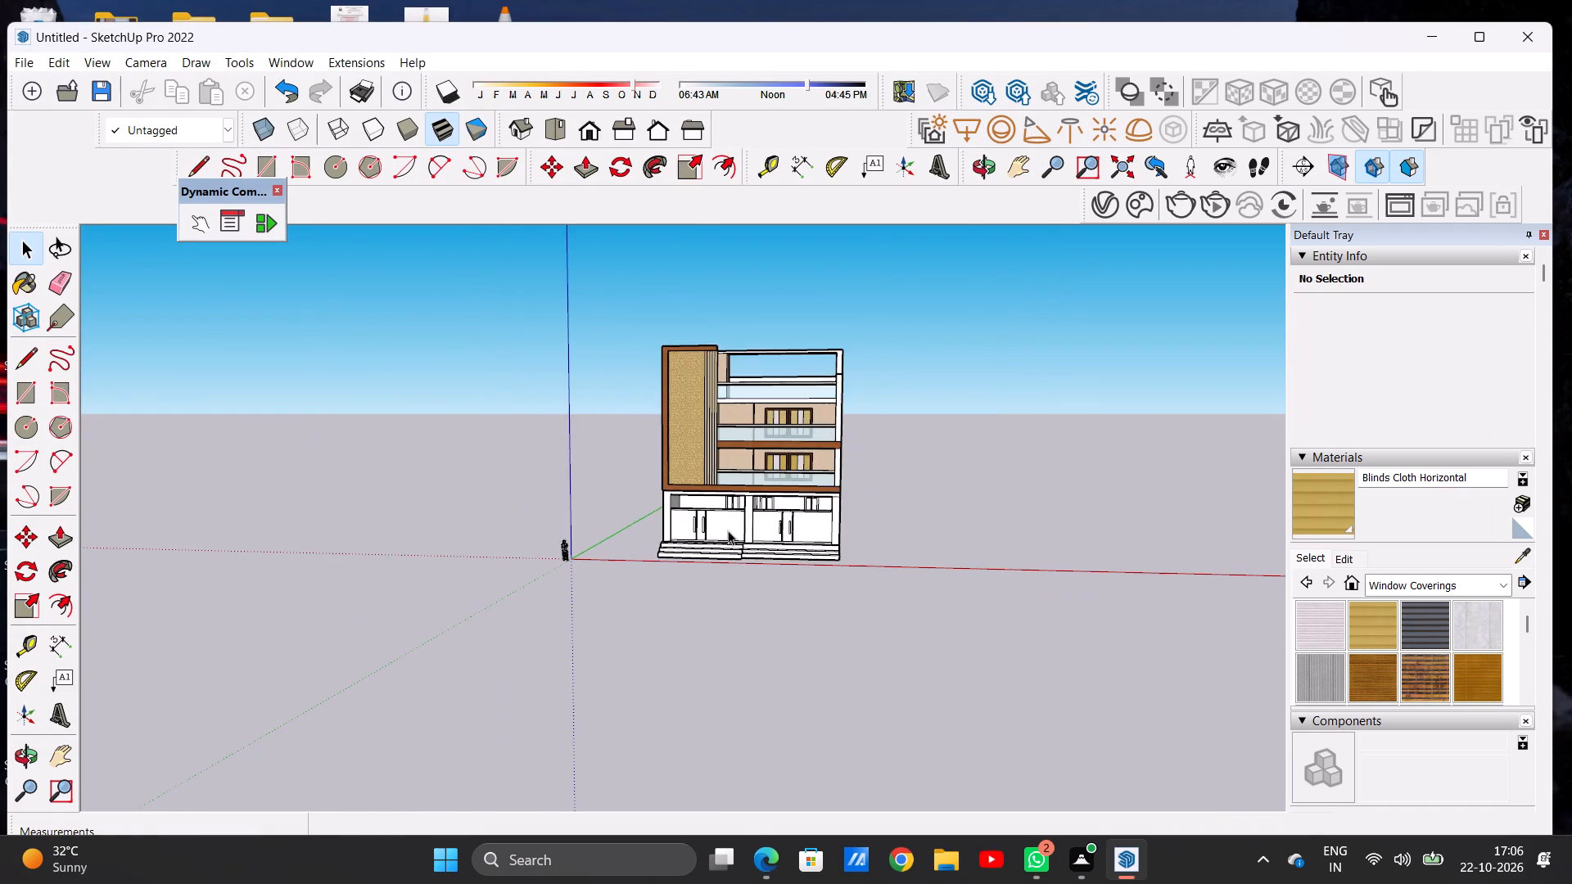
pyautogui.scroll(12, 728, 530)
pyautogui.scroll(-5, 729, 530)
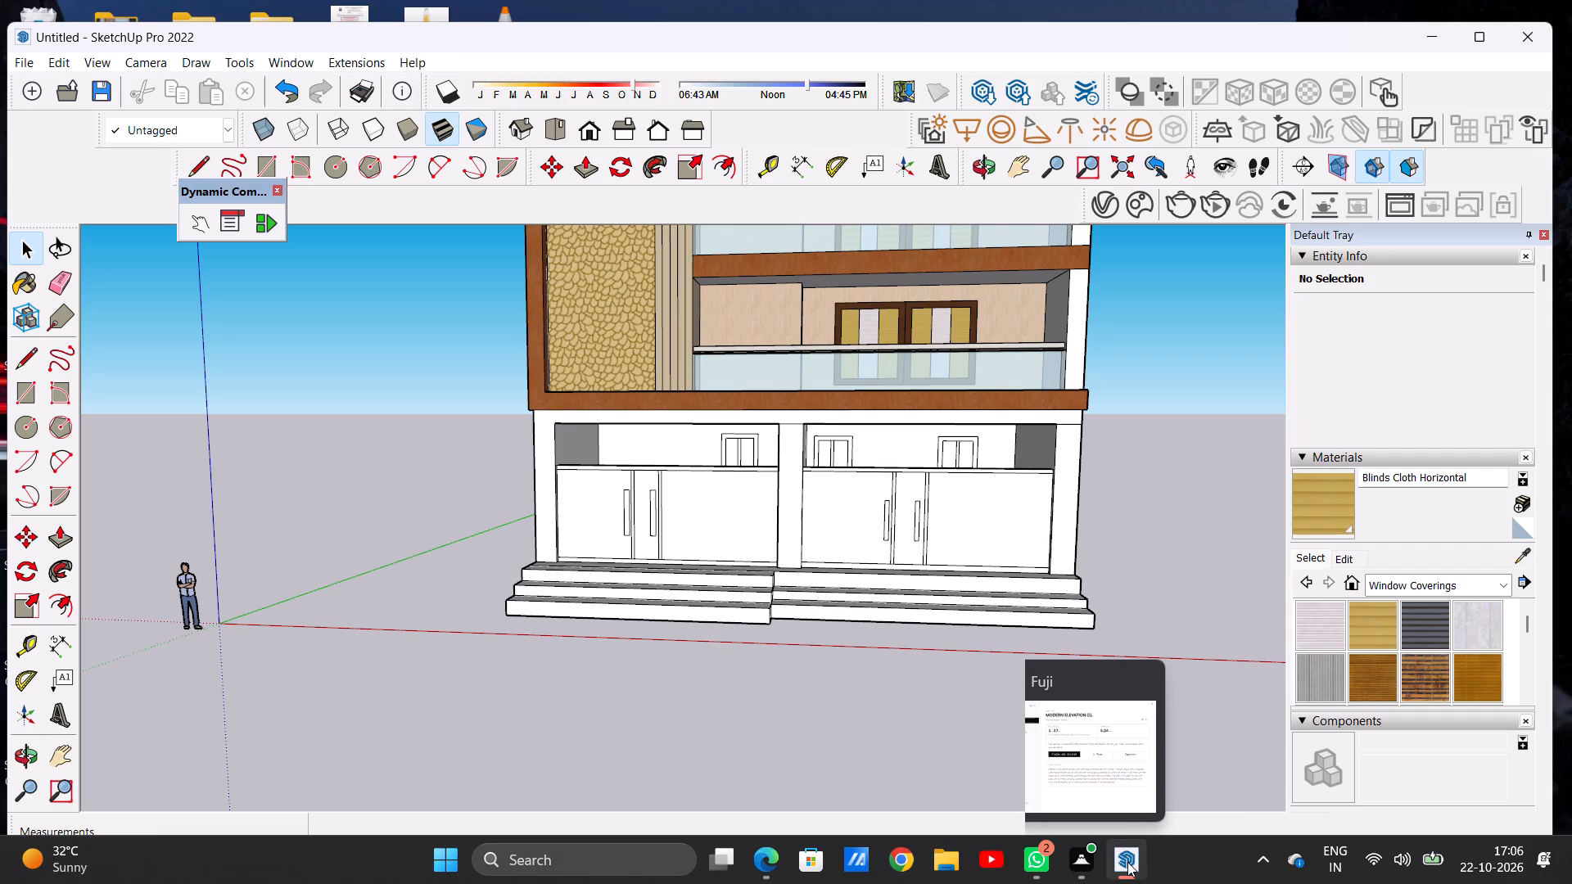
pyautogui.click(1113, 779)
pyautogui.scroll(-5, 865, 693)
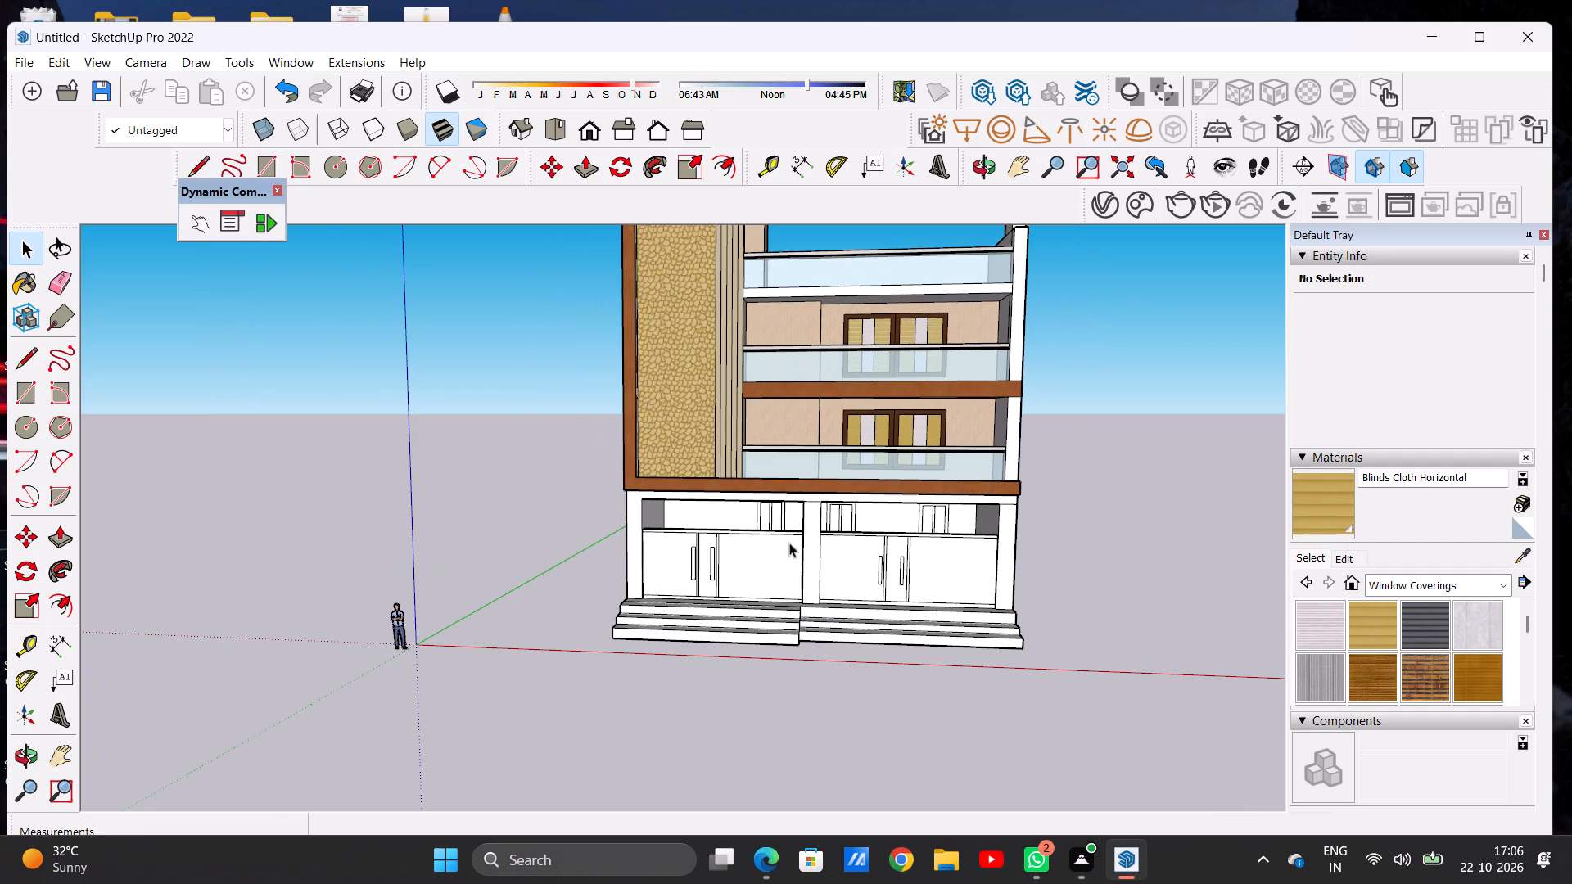
# Paint the outer frame and centre mullion of the window in the ground floor's left bay with Wood Veneer 01.
pyautogui.scroll(10, 762, 480)
pyautogui.scroll(-1, 770, 524)
pyautogui.scroll(1, 770, 524)
pyautogui.scroll(4, 787, 589)
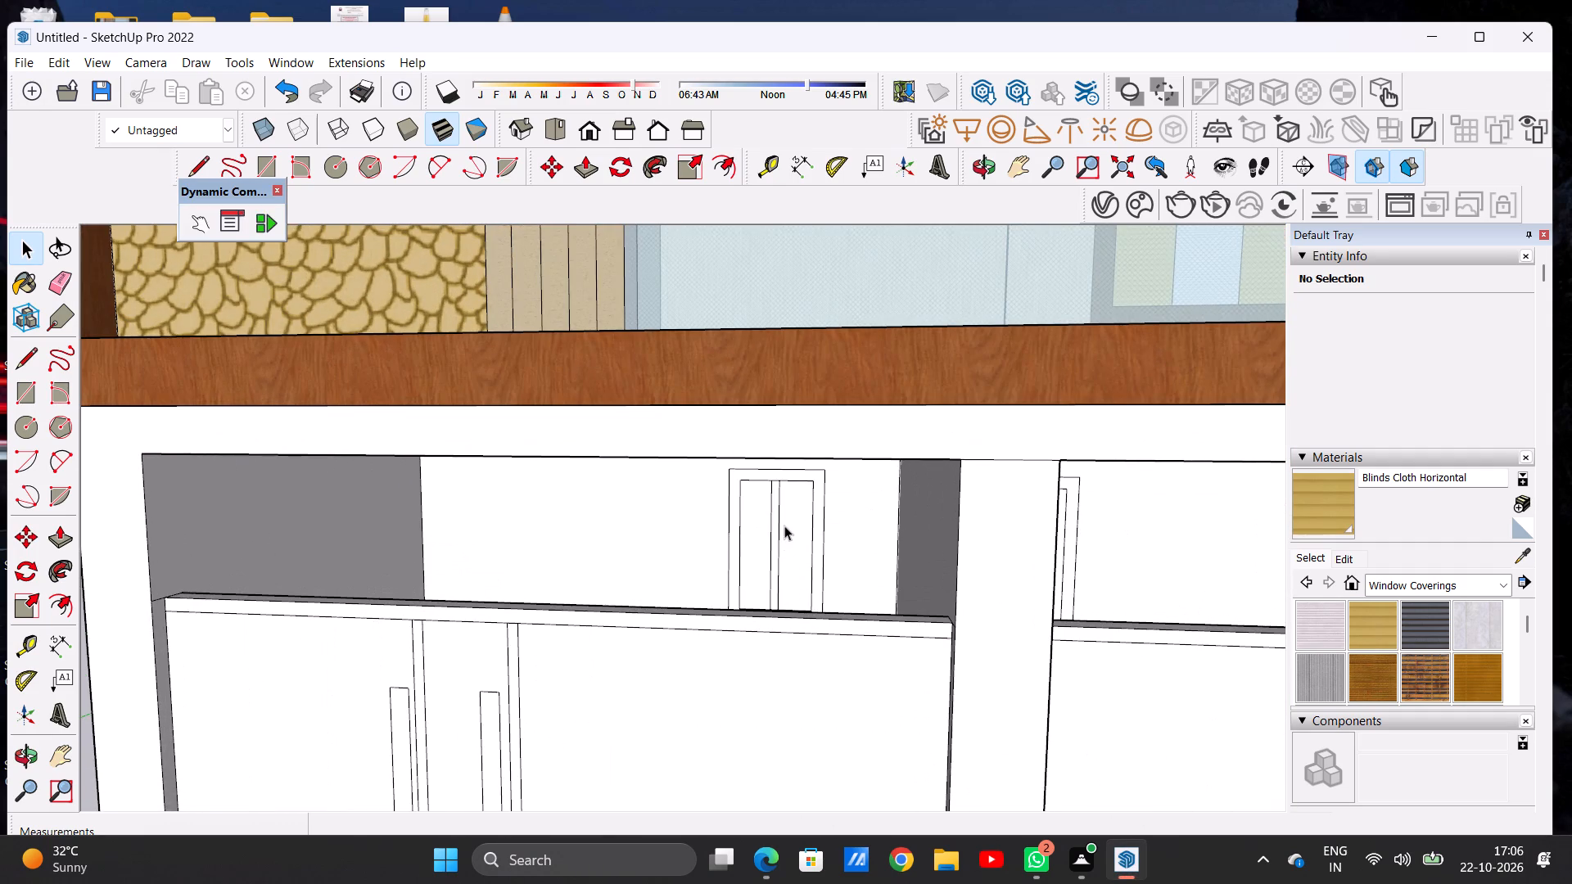
pyautogui.middleClick(784, 520)
pyautogui.scroll(6, 784, 516)
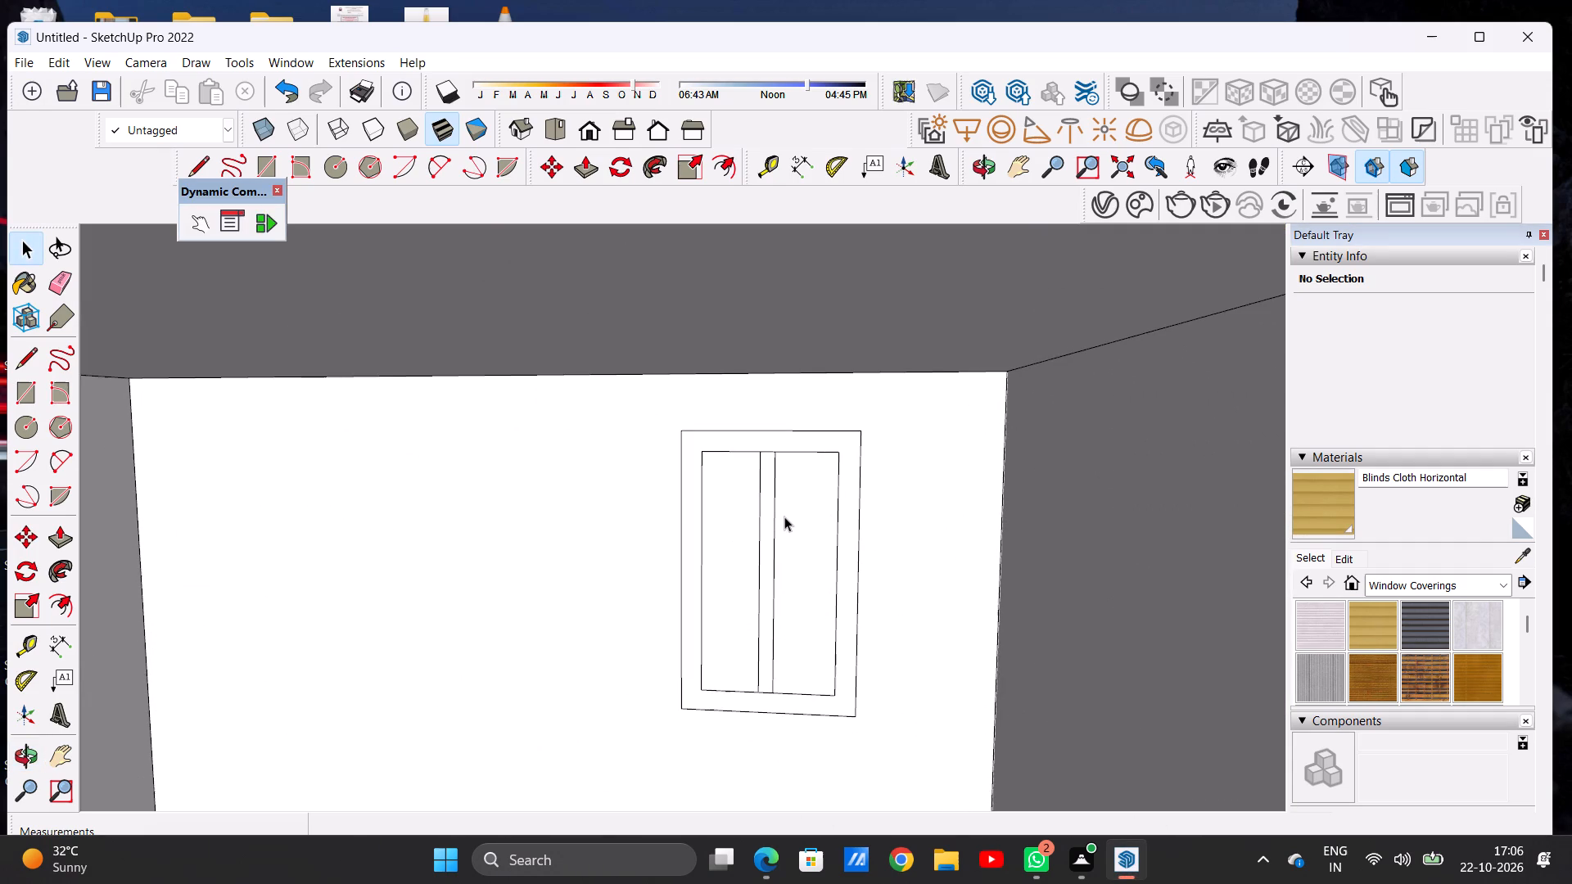
pyautogui.scroll(1, 784, 516)
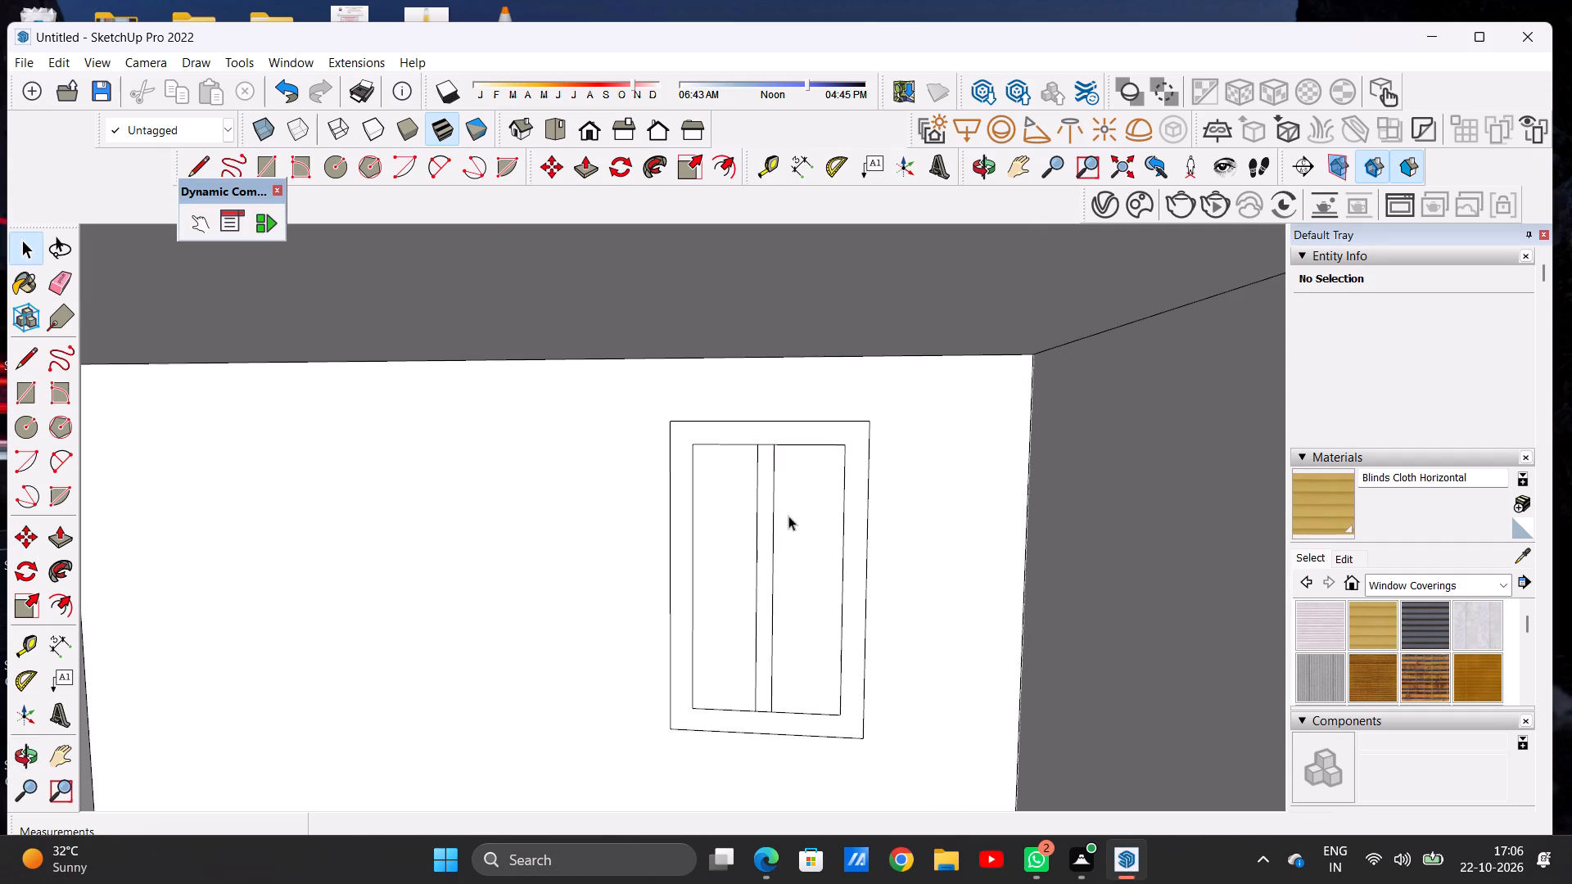
pyautogui.click(1378, 592)
pyautogui.click(1407, 847)
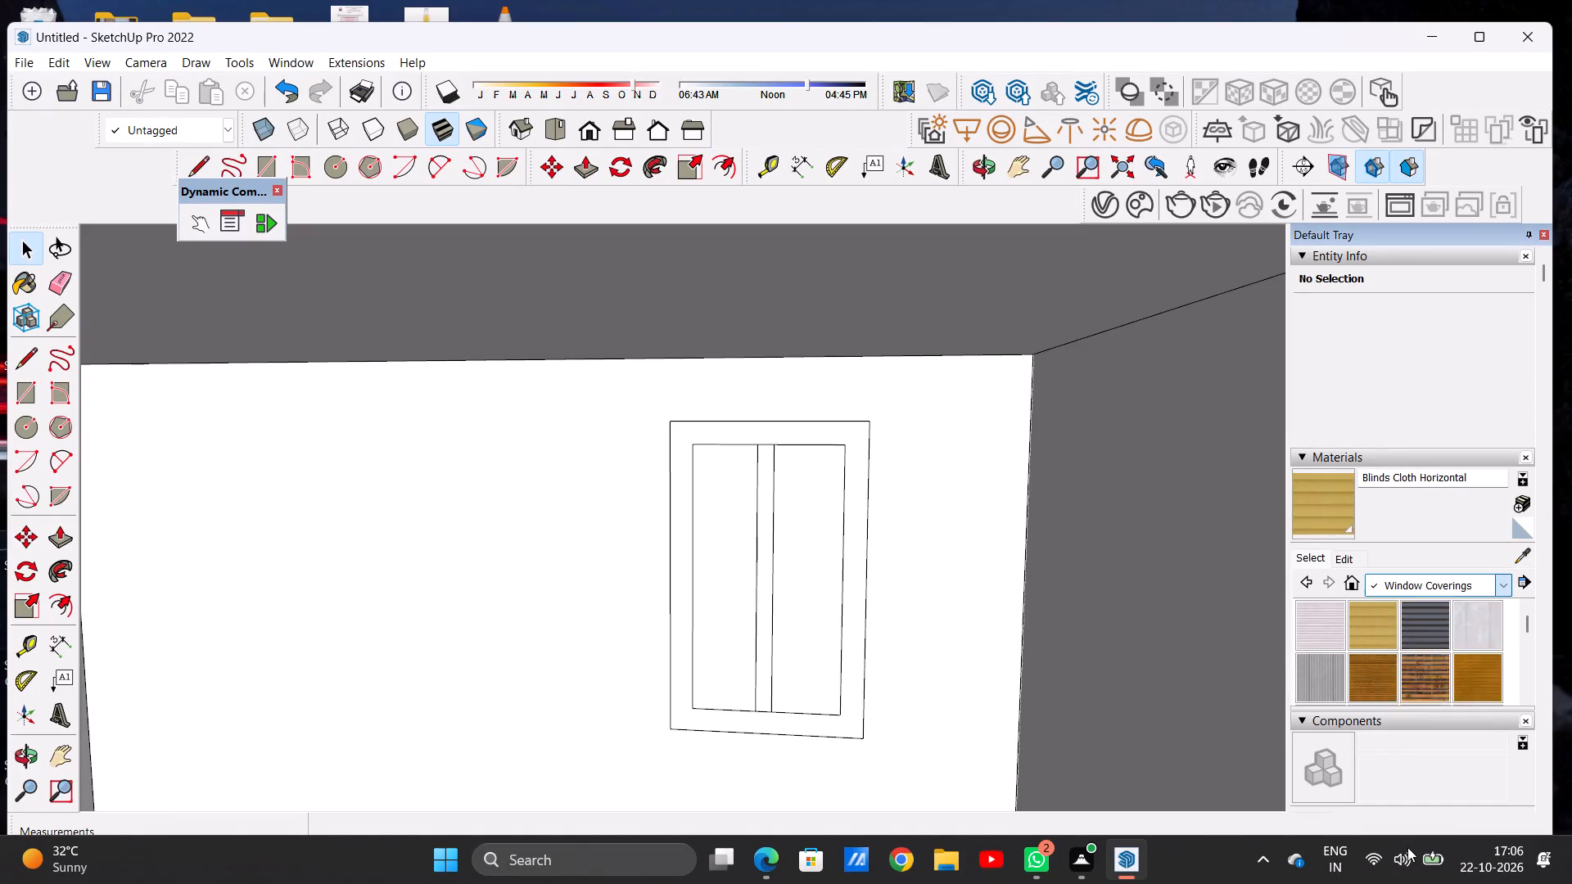
pyautogui.scroll(-1, 1394, 651)
pyautogui.click(1405, 642)
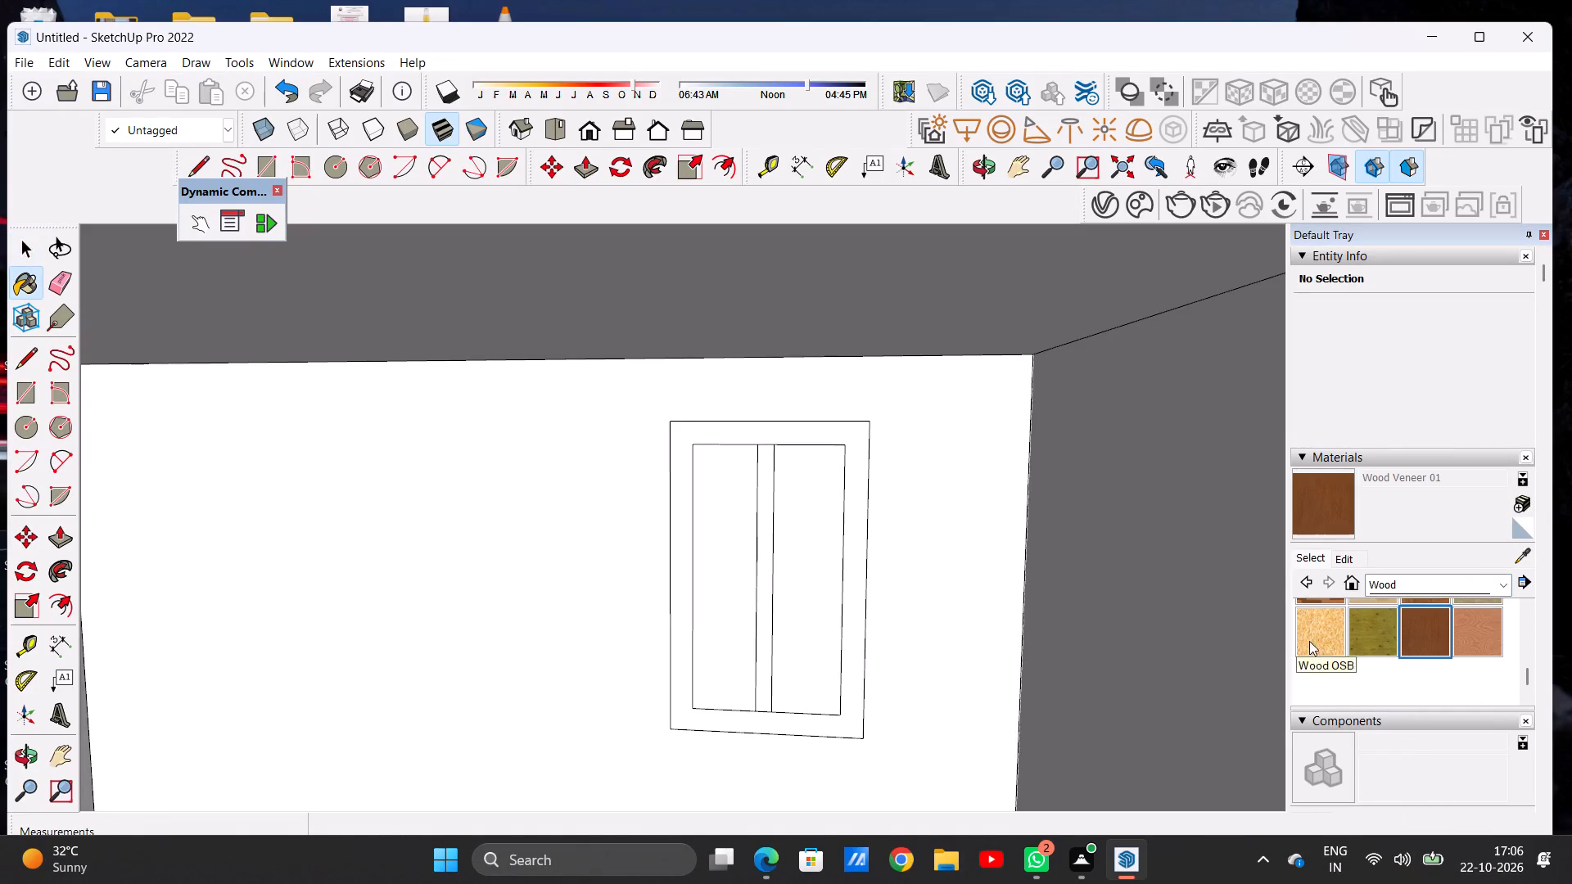
pyautogui.scroll(7, 767, 474)
pyautogui.click(760, 402)
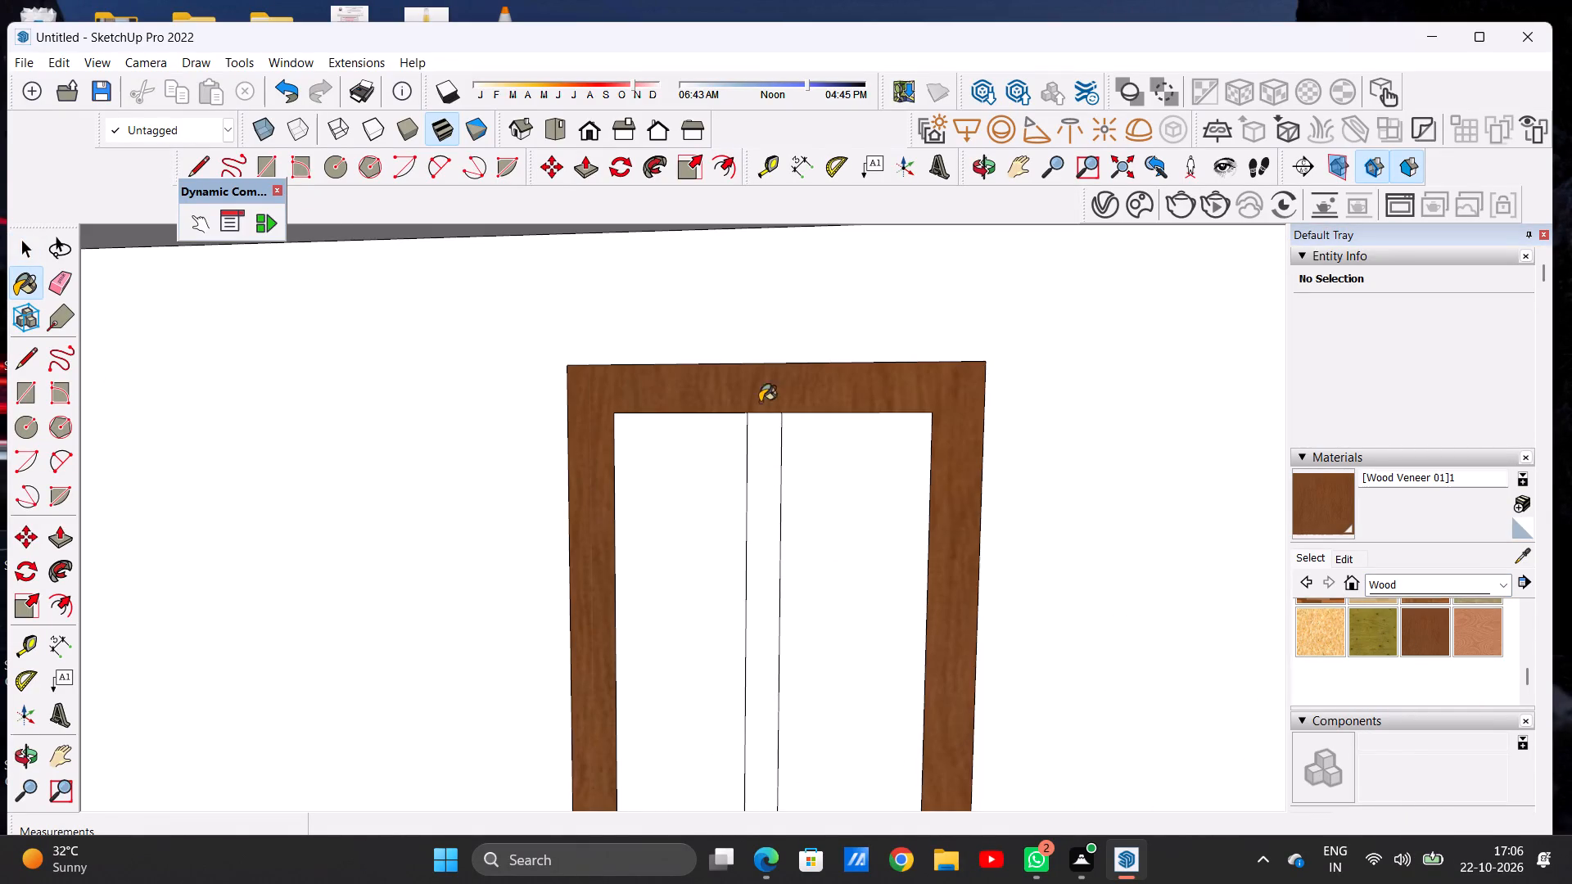
pyautogui.click(750, 438)
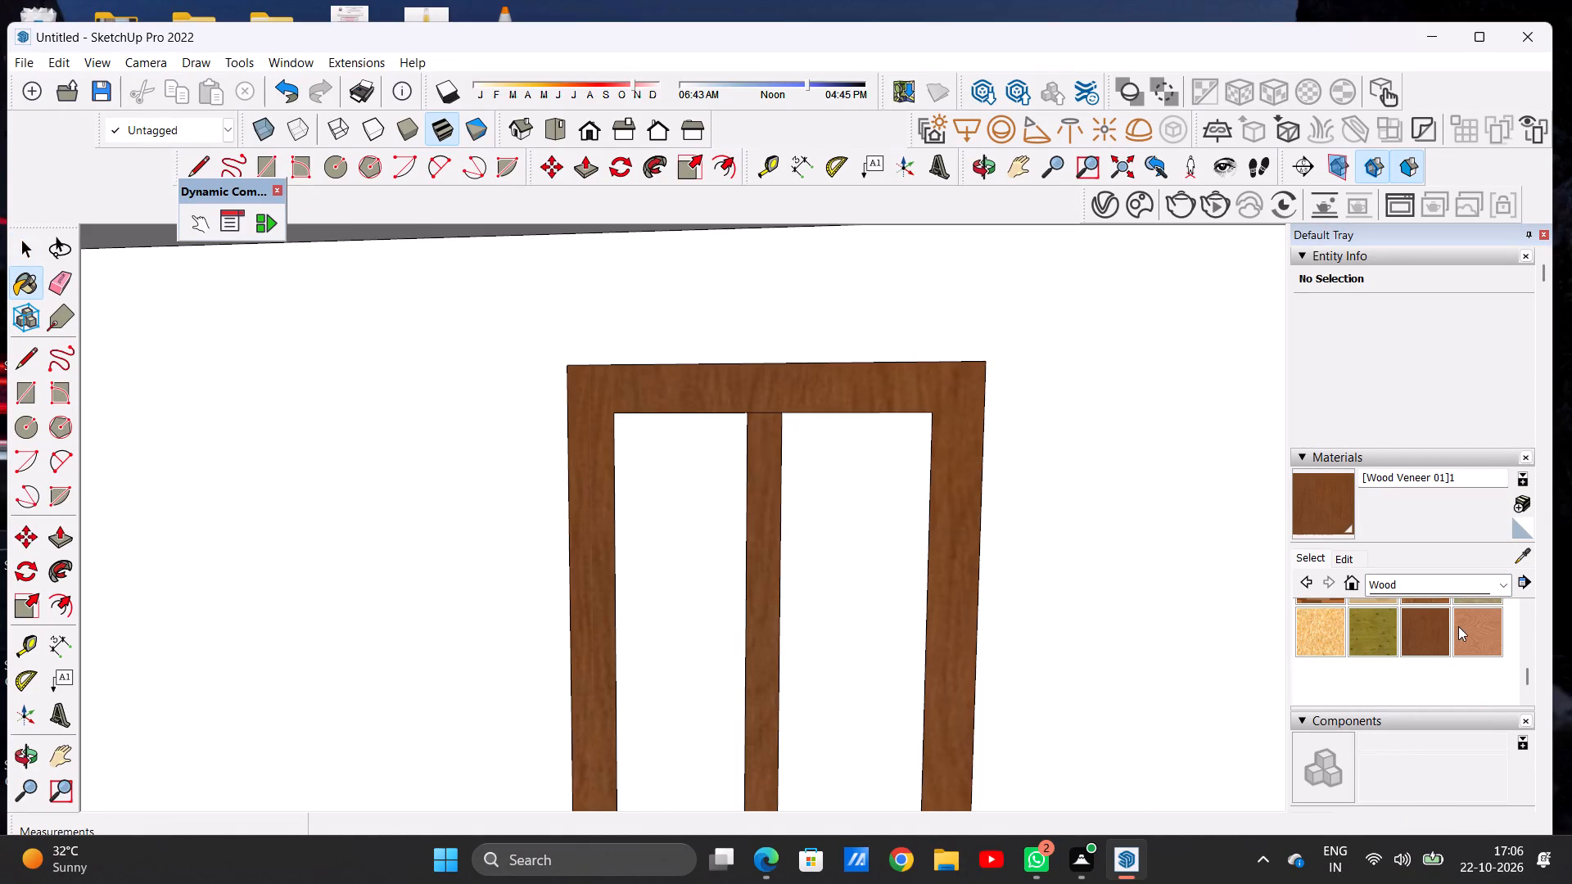
# Paint both panels of the left bay's window with Wood Veneer 02 from the Wood materials.
pyautogui.click(1458, 626)
pyautogui.scroll(6, 751, 606)
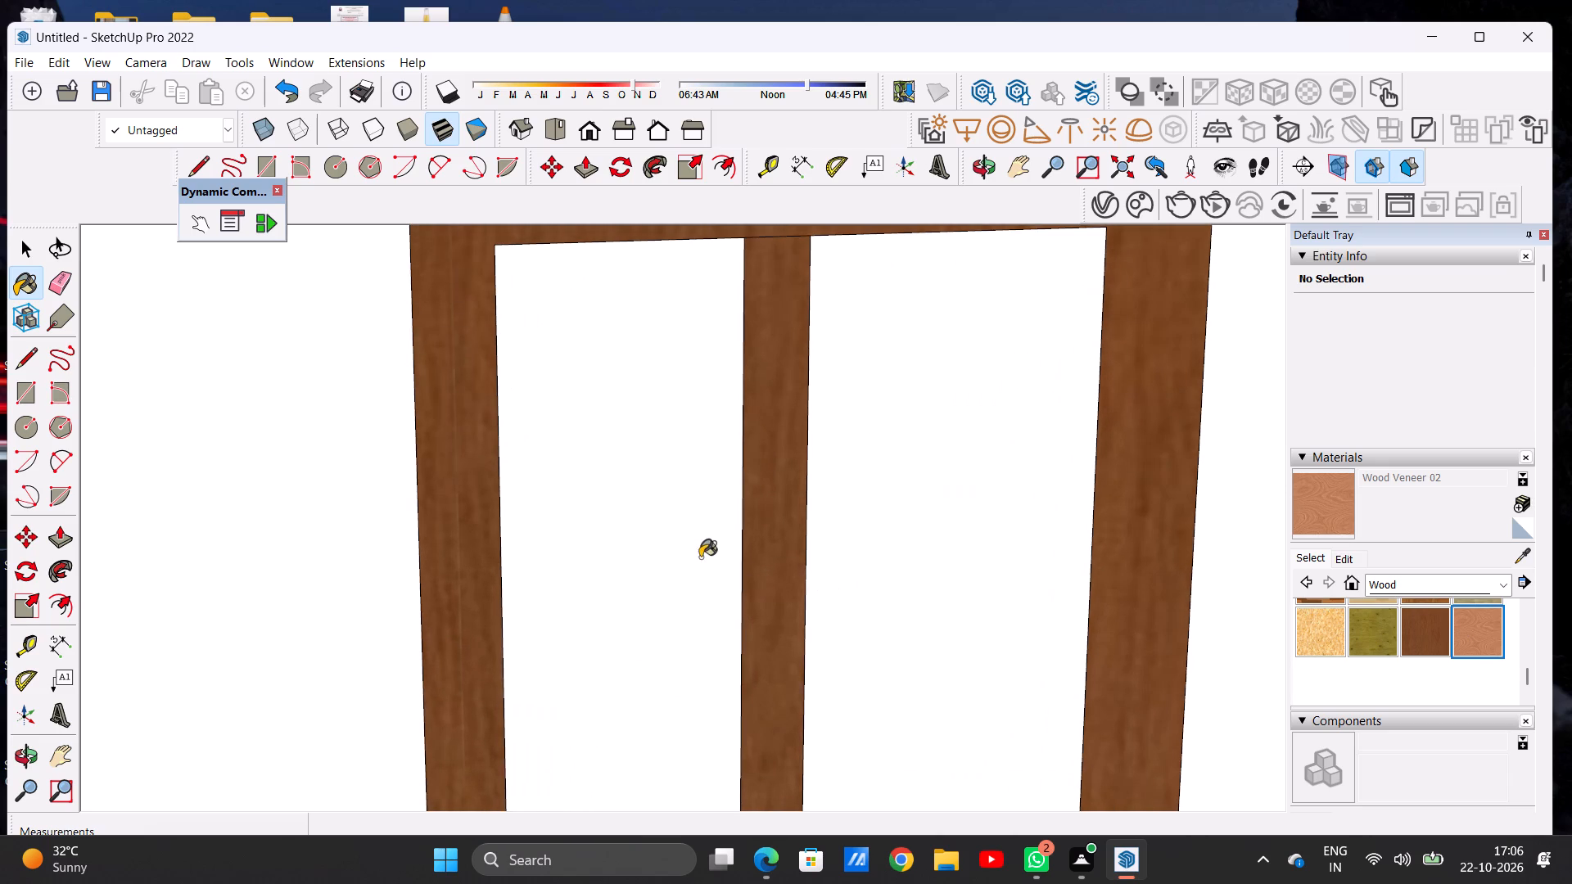
pyautogui.click(698, 553)
pyautogui.click(1007, 516)
# Paint both panels of the left-hand window in the ground floor's right bay with Wood Veneer 02.
pyautogui.scroll(-14, 676, 530)
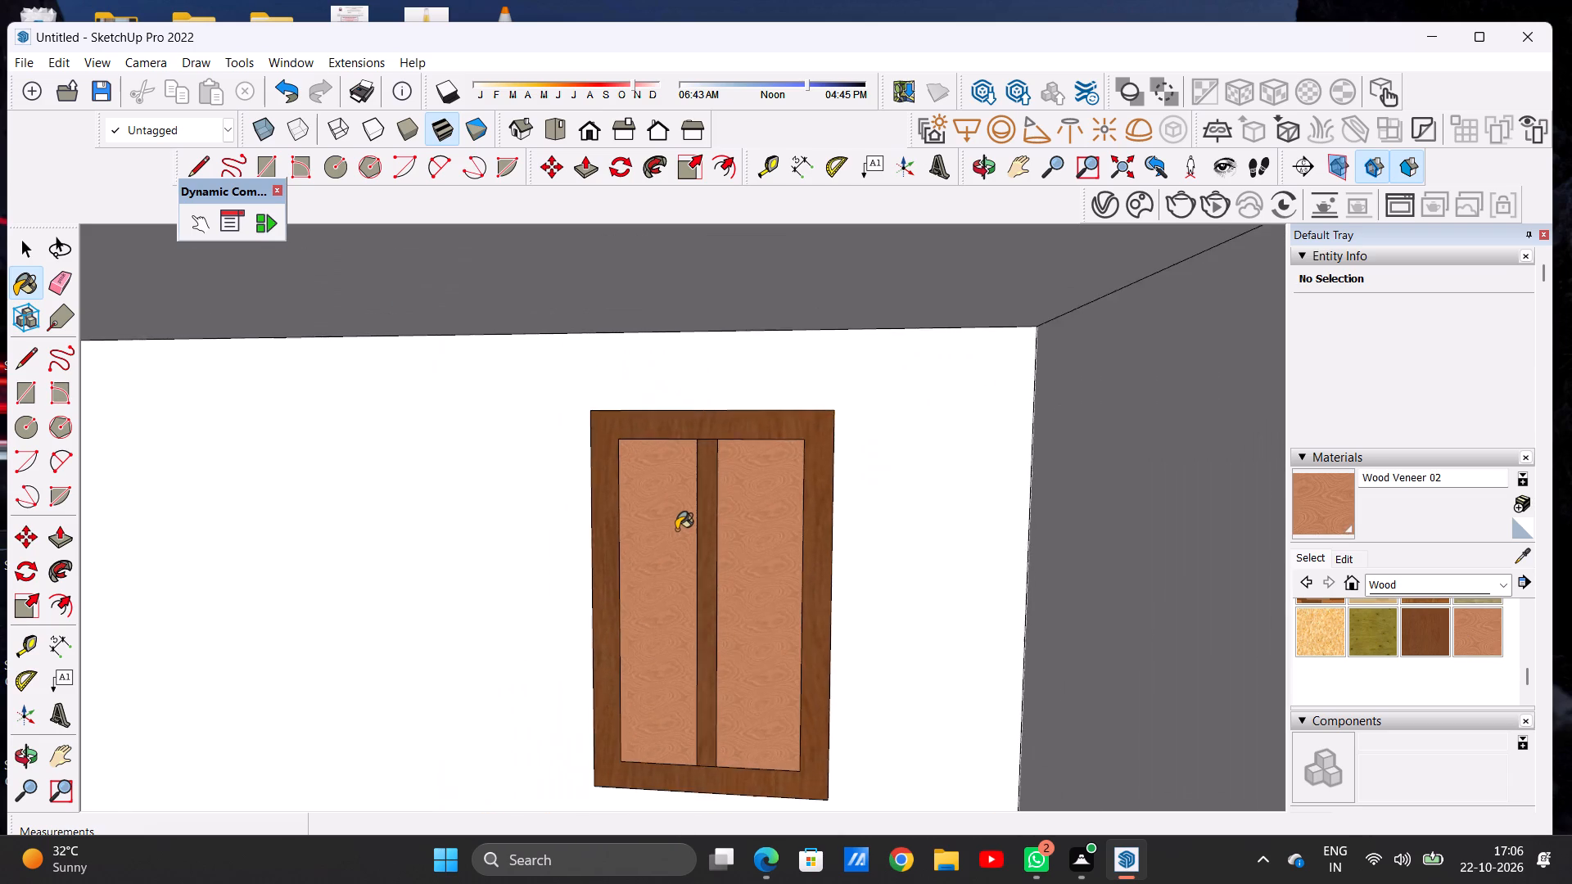
pyautogui.scroll(-19, 676, 530)
pyautogui.scroll(3, 797, 548)
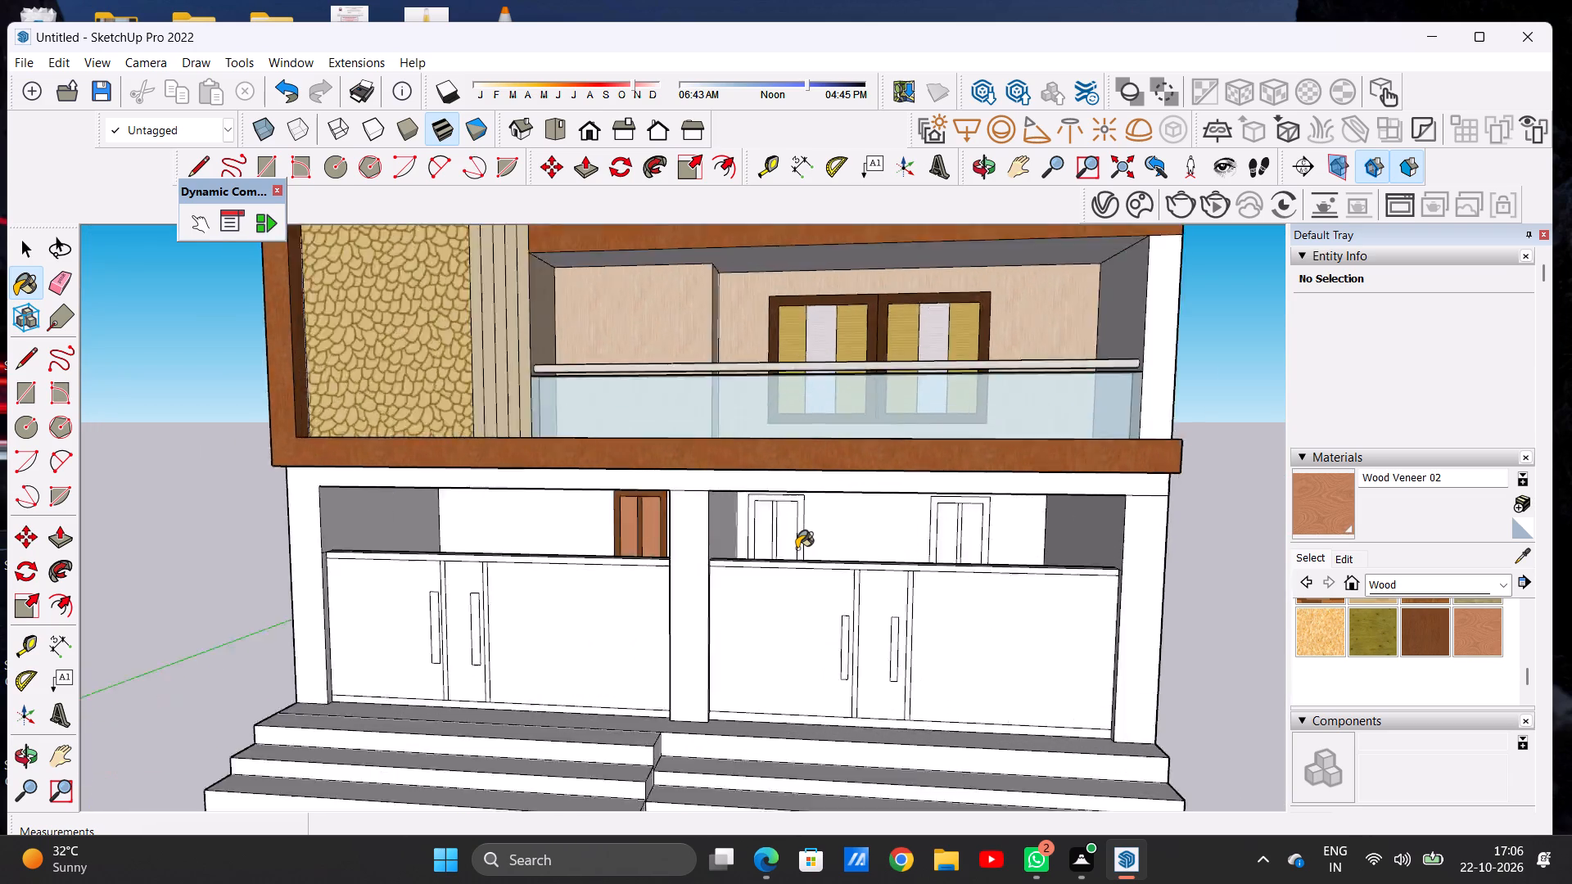
pyautogui.scroll(12, 797, 548)
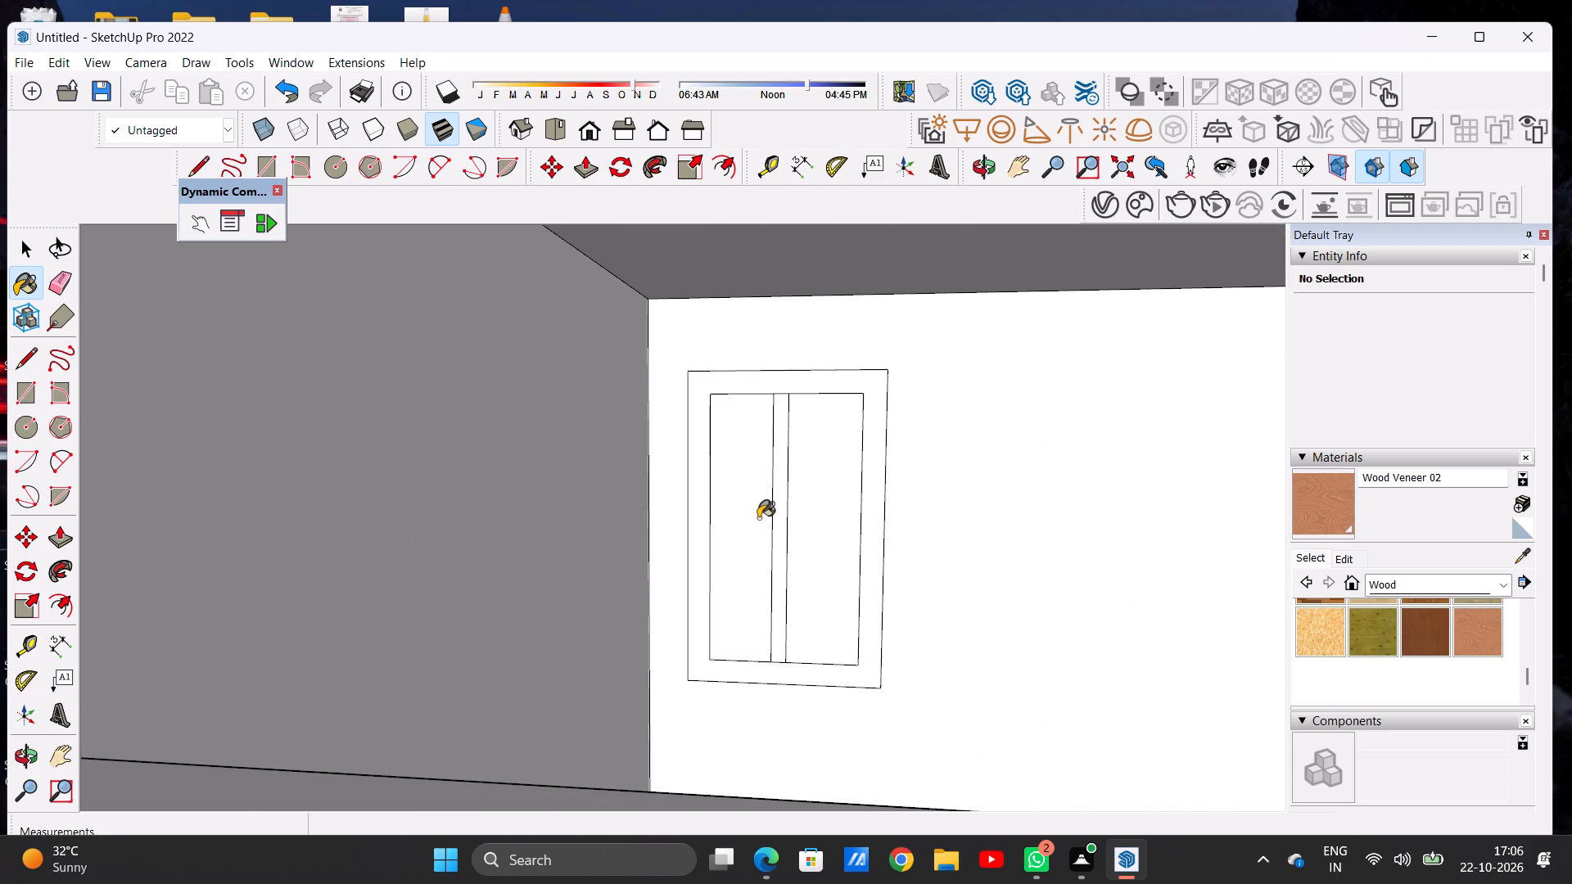
pyautogui.scroll(5, 790, 445)
pyautogui.click(748, 459)
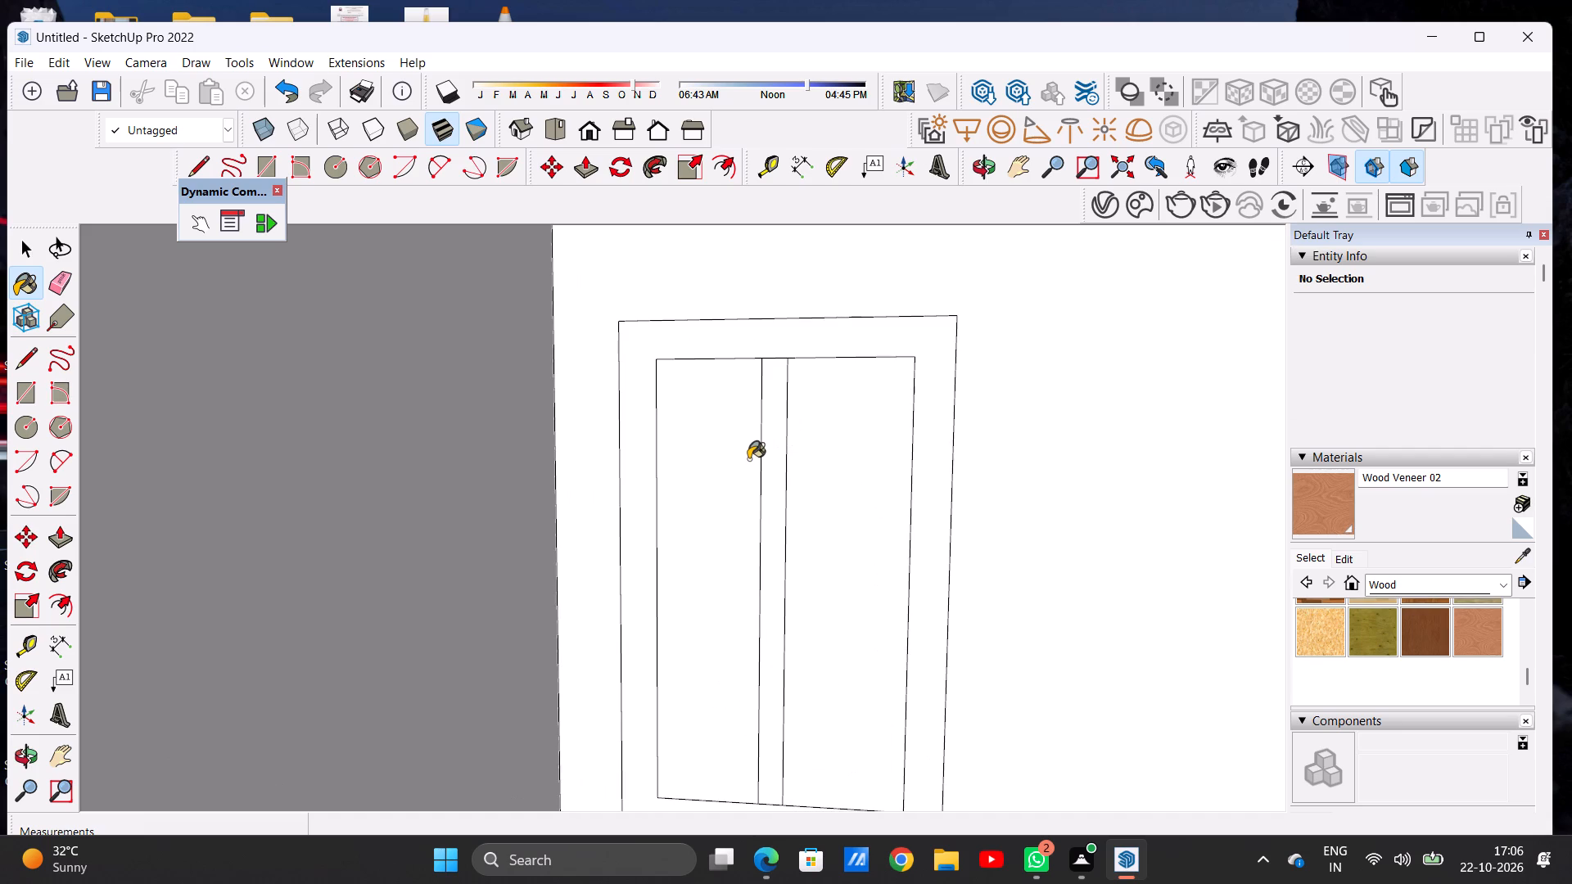
pyautogui.click(810, 458)
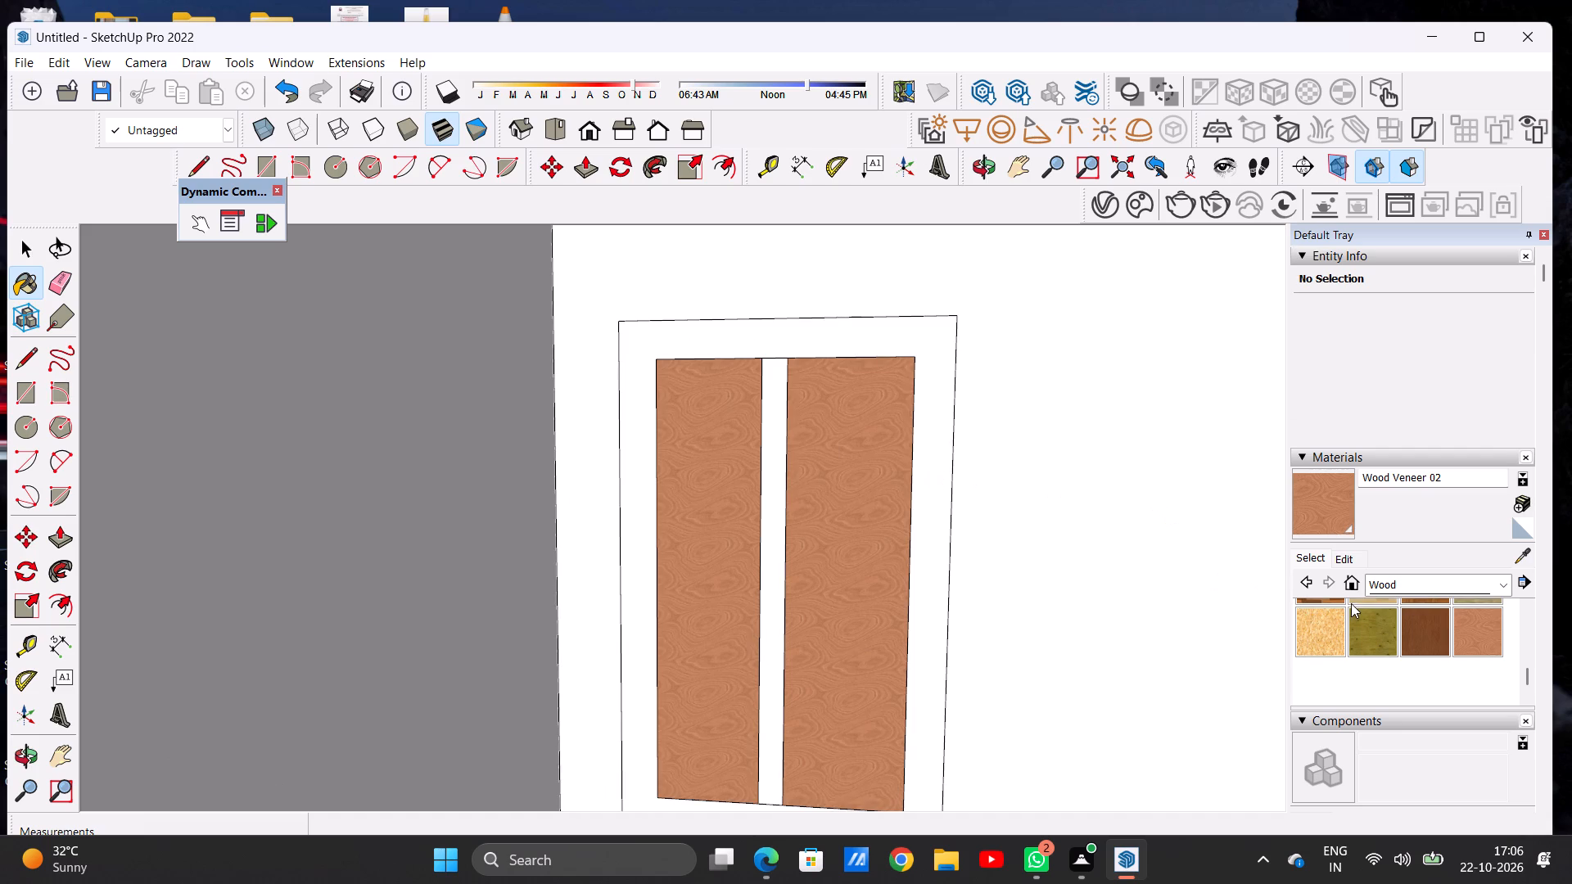
# Paint the centre mullion and outer frame of the right bay's left-hand window with Wood Veneer 01.
pyautogui.click(1417, 625)
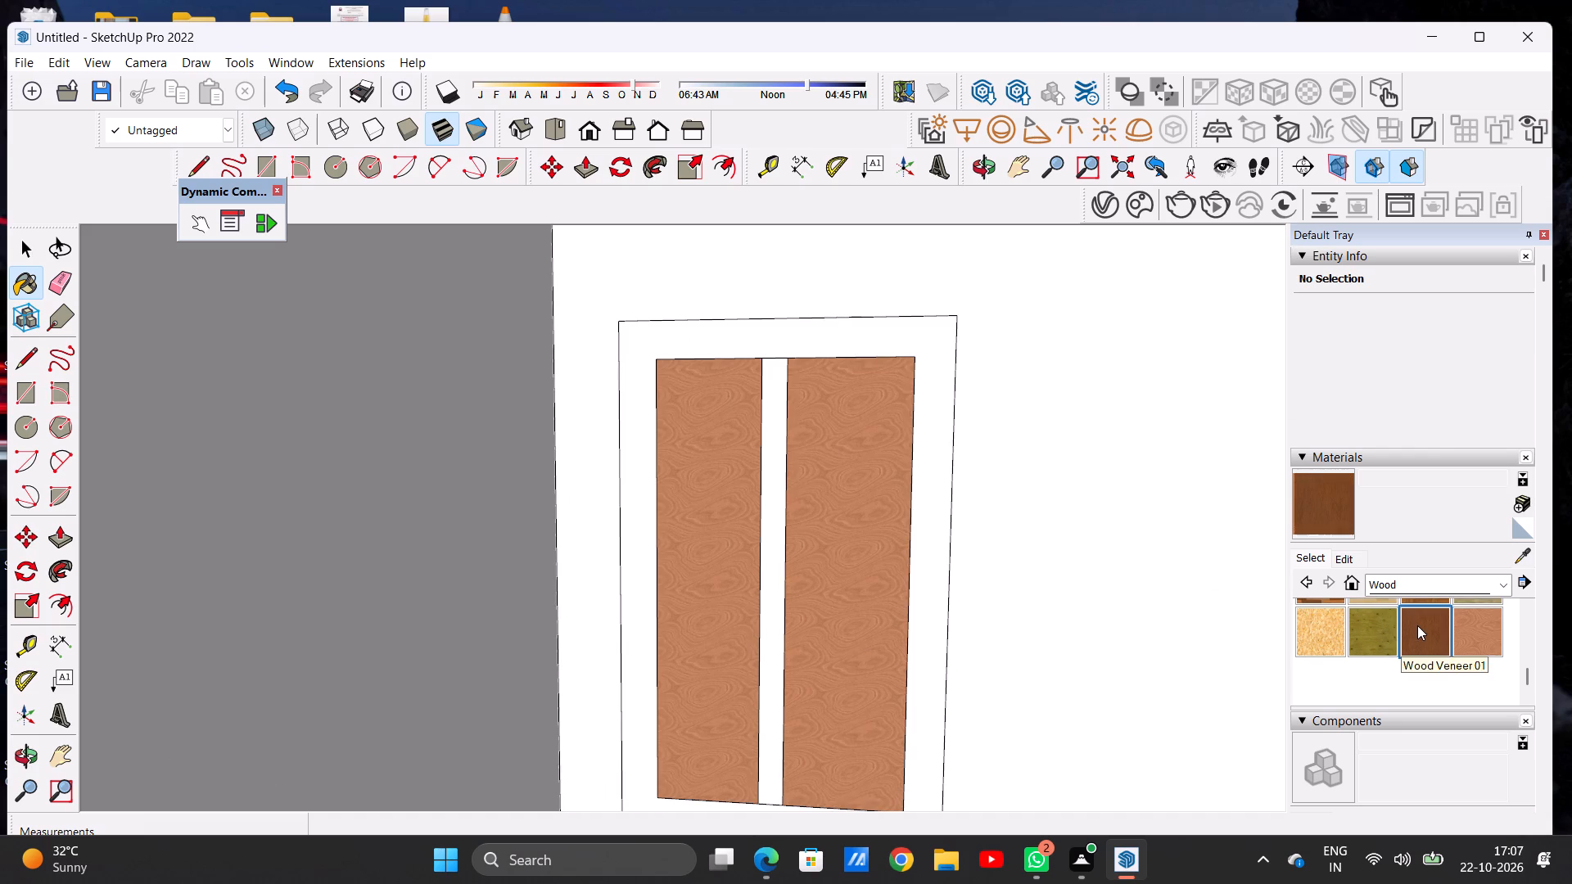
pyautogui.scroll(6, 779, 449)
pyautogui.click(779, 449)
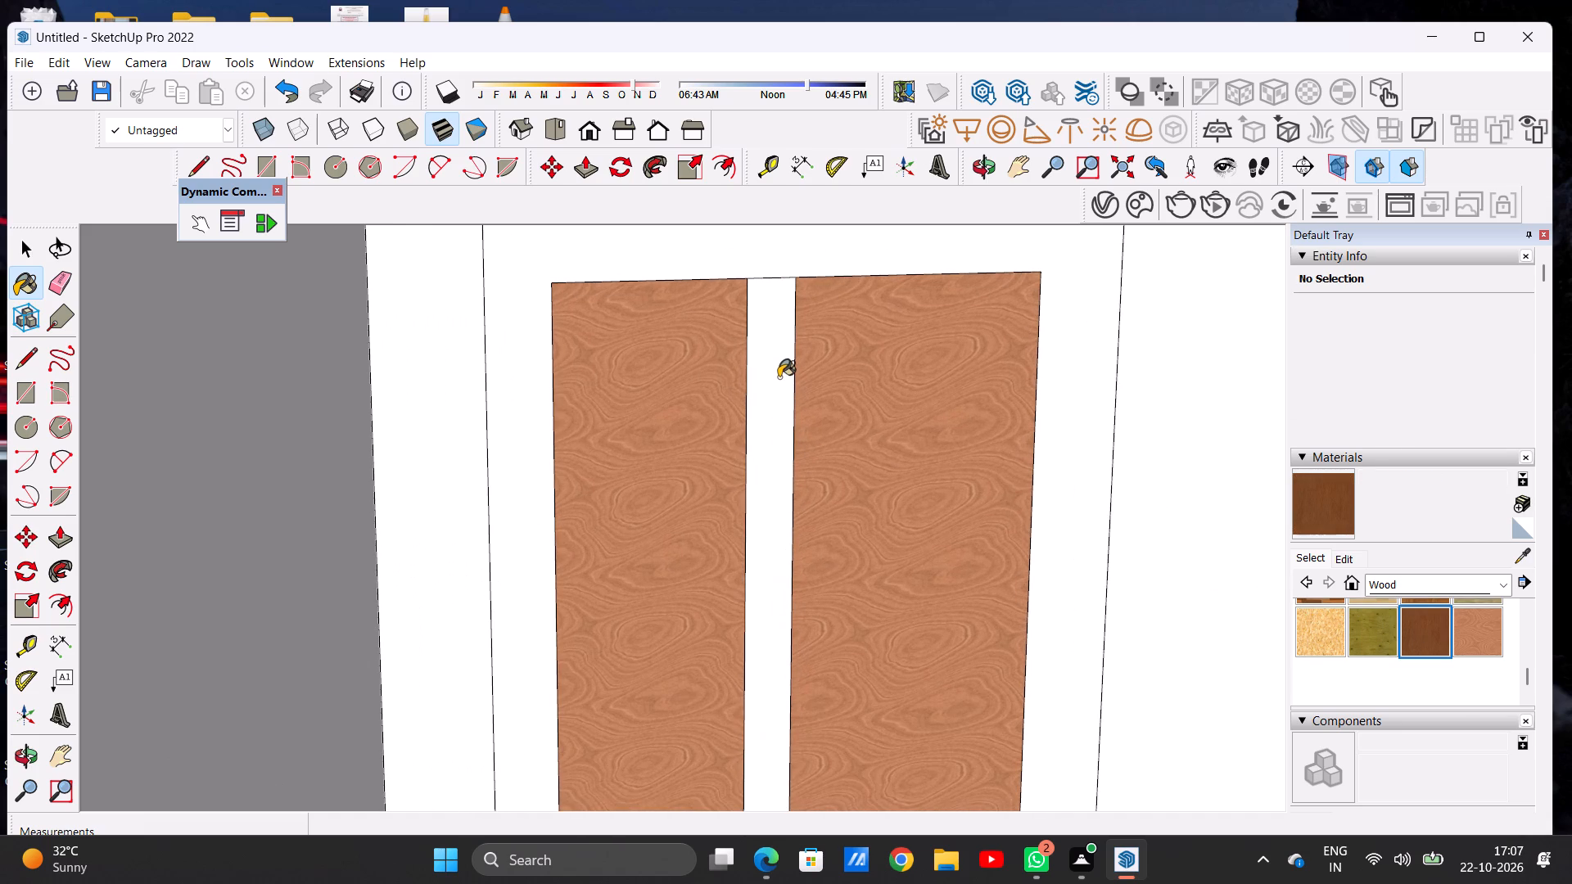
pyautogui.click(776, 261)
# Paint the outer frame and centre mullion of the right-hand window in the ground floor's right bay with Wood Veneer 01.
pyautogui.scroll(-10, 531, 427)
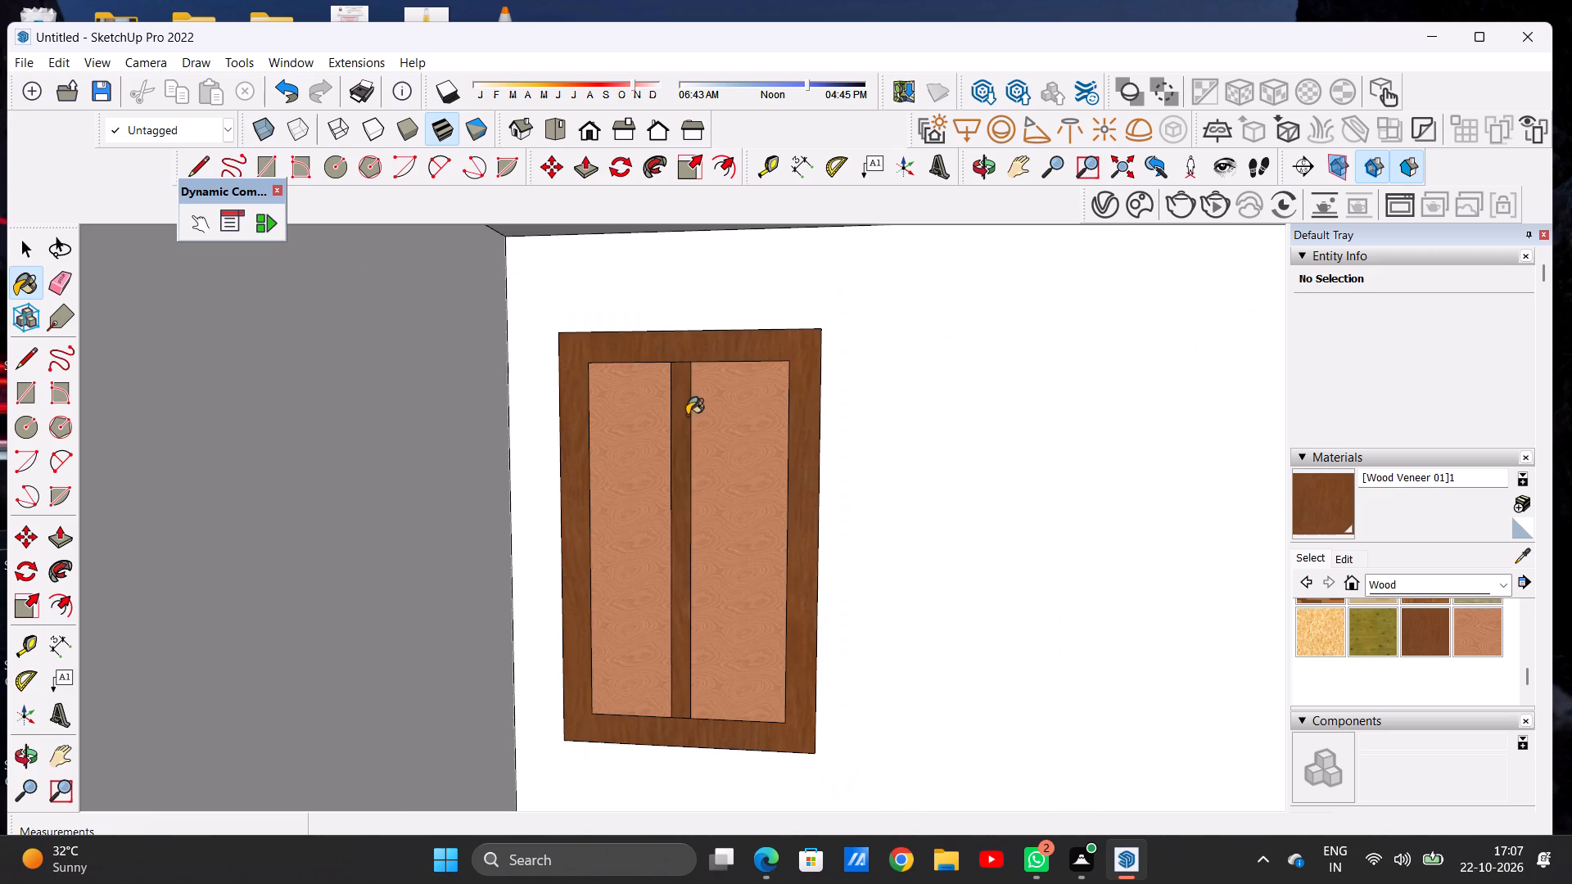
pyautogui.scroll(-18, 687, 415)
pyautogui.scroll(4, 865, 427)
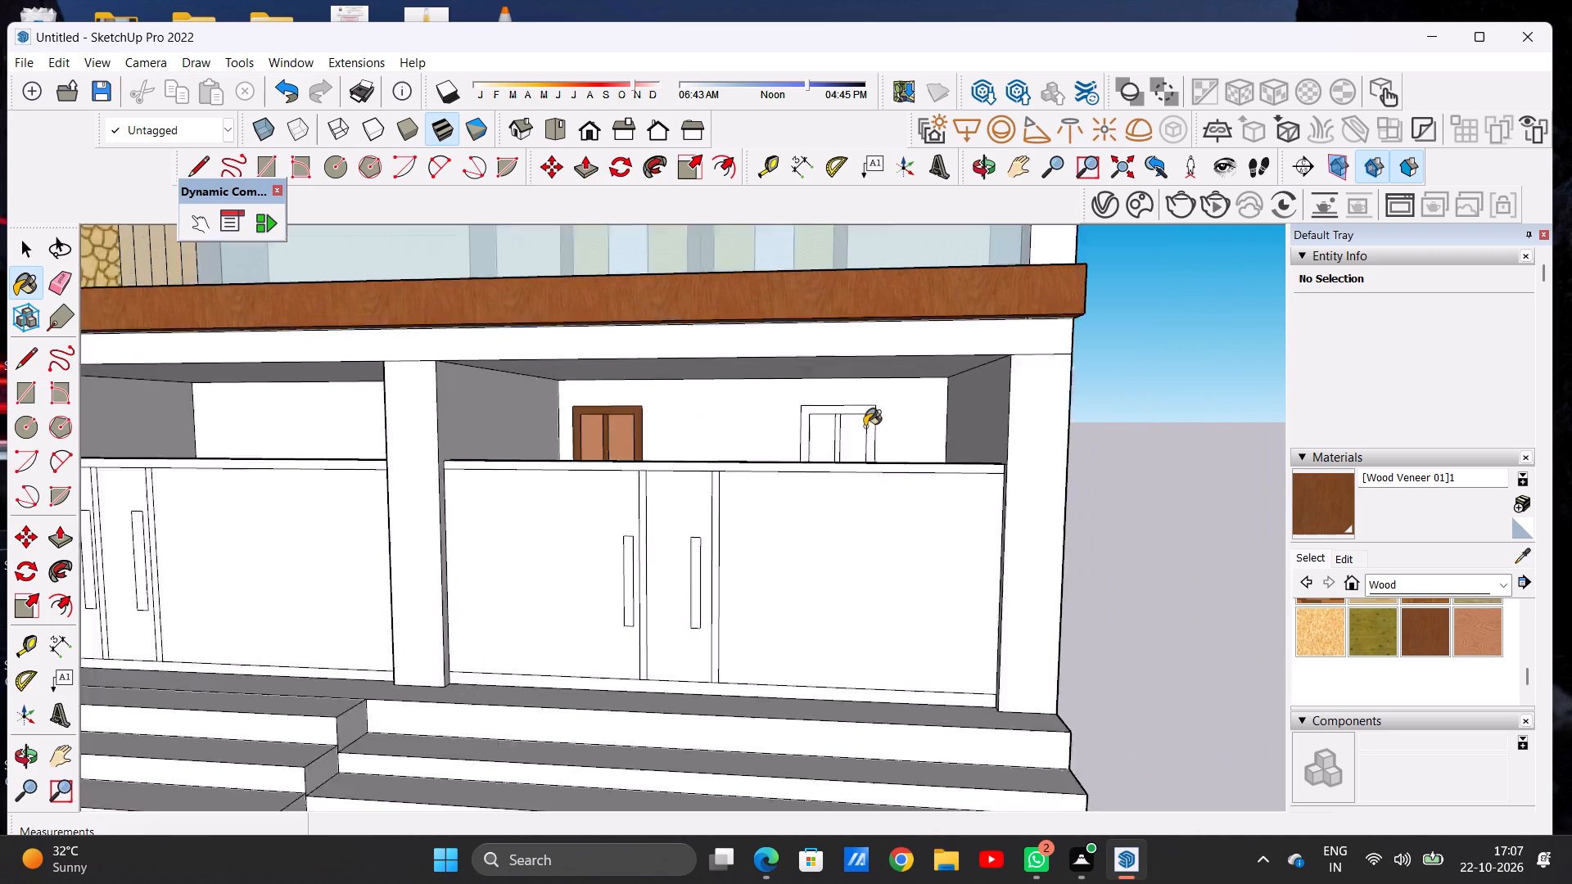
pyautogui.scroll(2, 865, 426)
pyautogui.scroll(-1, 865, 426)
pyautogui.scroll(13, 865, 426)
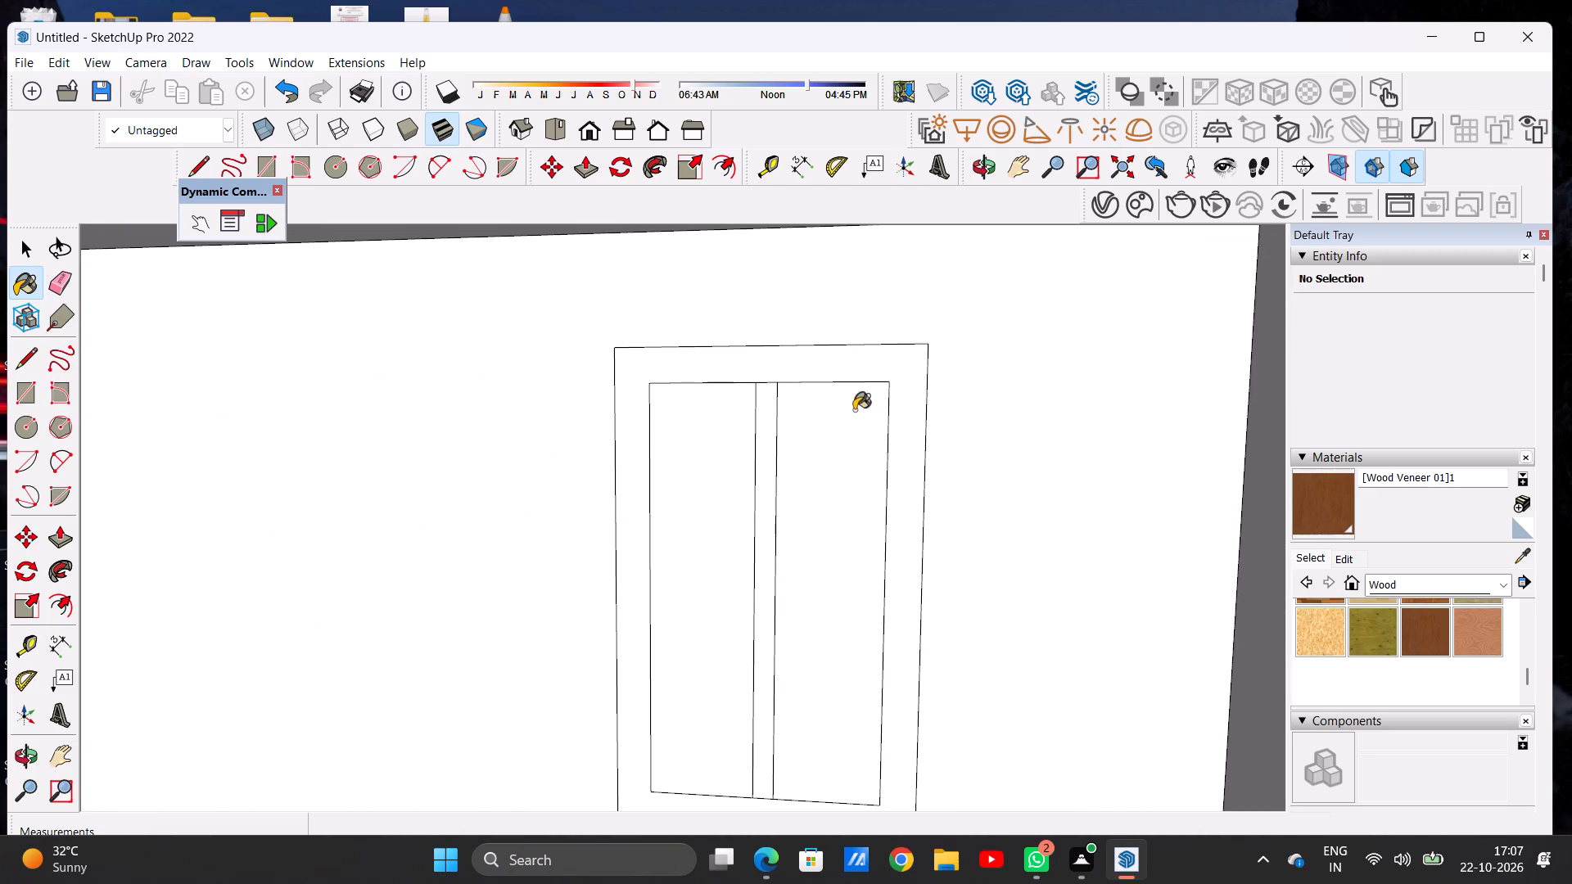
pyautogui.scroll(2, 769, 521)
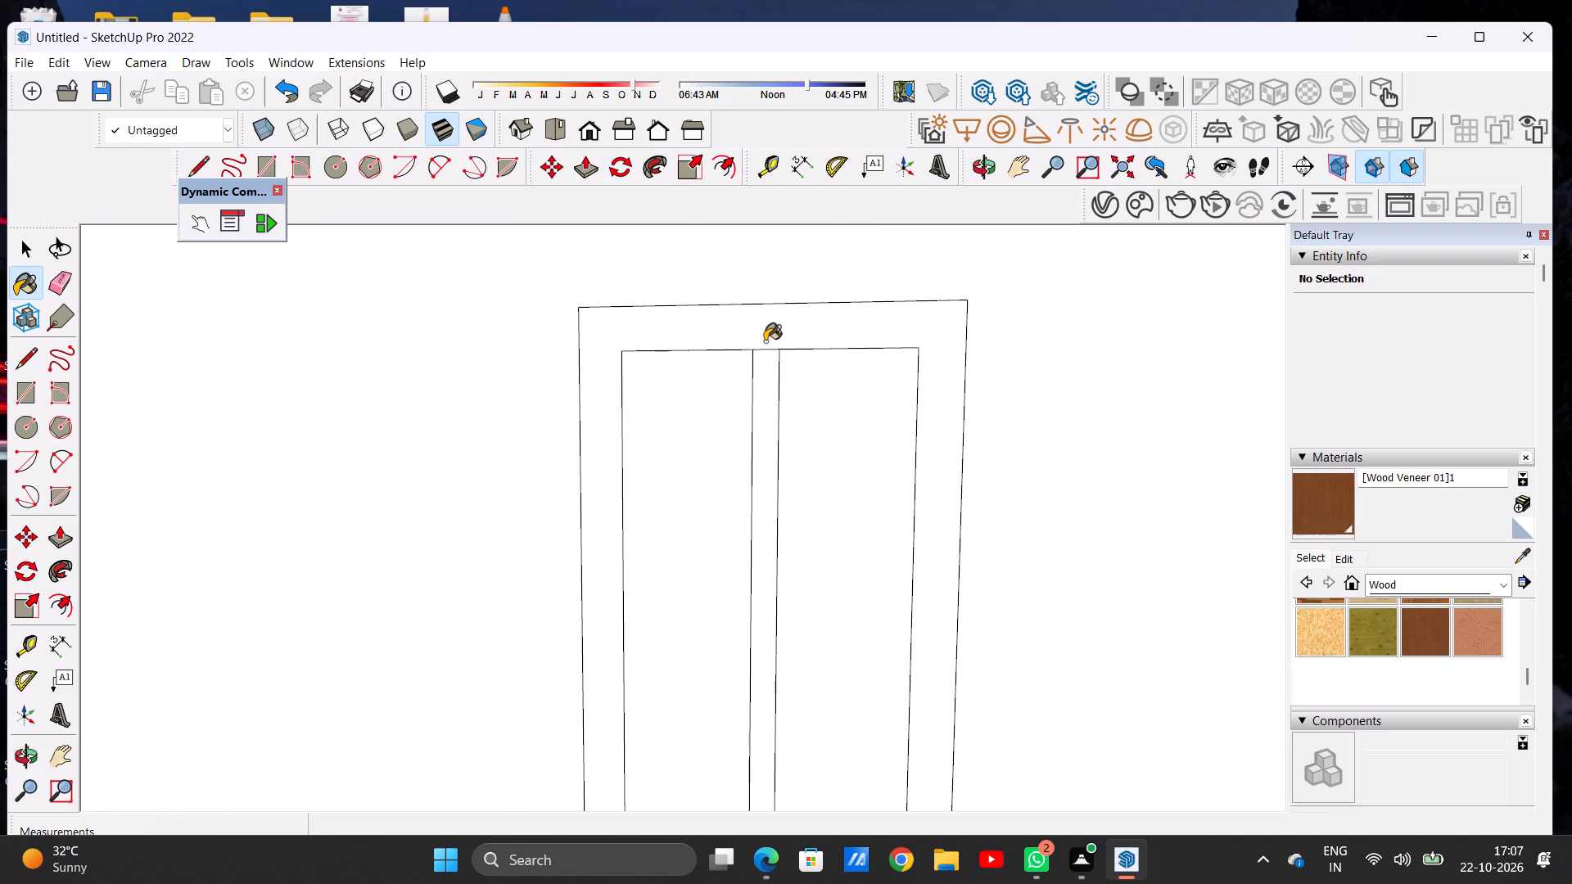
pyautogui.click(765, 341)
pyautogui.scroll(5, 756, 398)
pyautogui.click(774, 381)
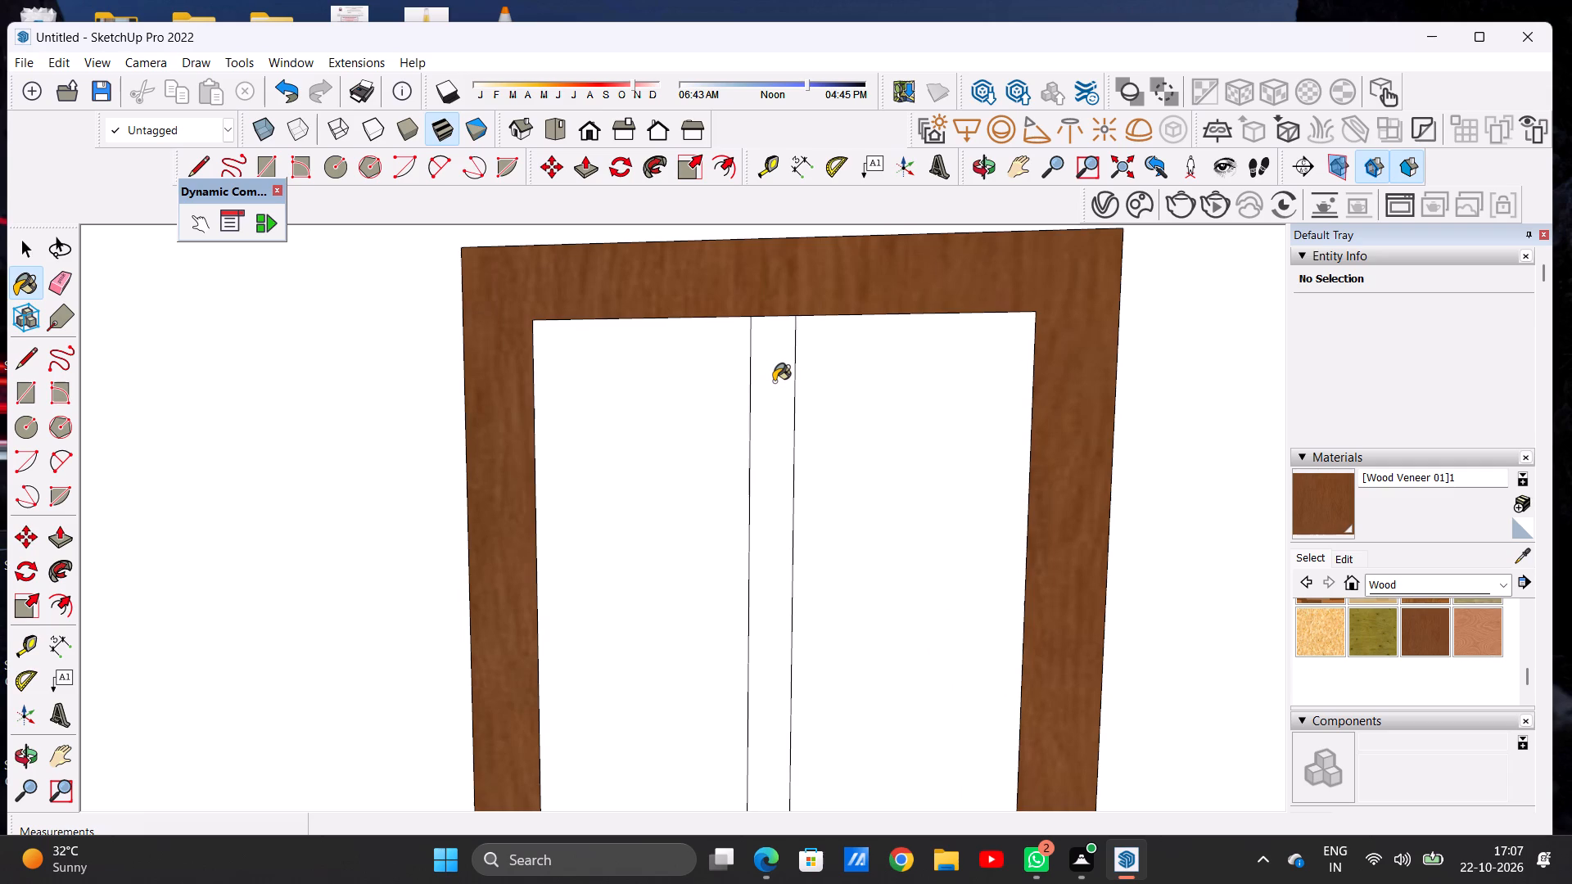
# Paint both panels of the right bay's right-hand window with Wood Veneer 02.
pyautogui.click(1470, 623)
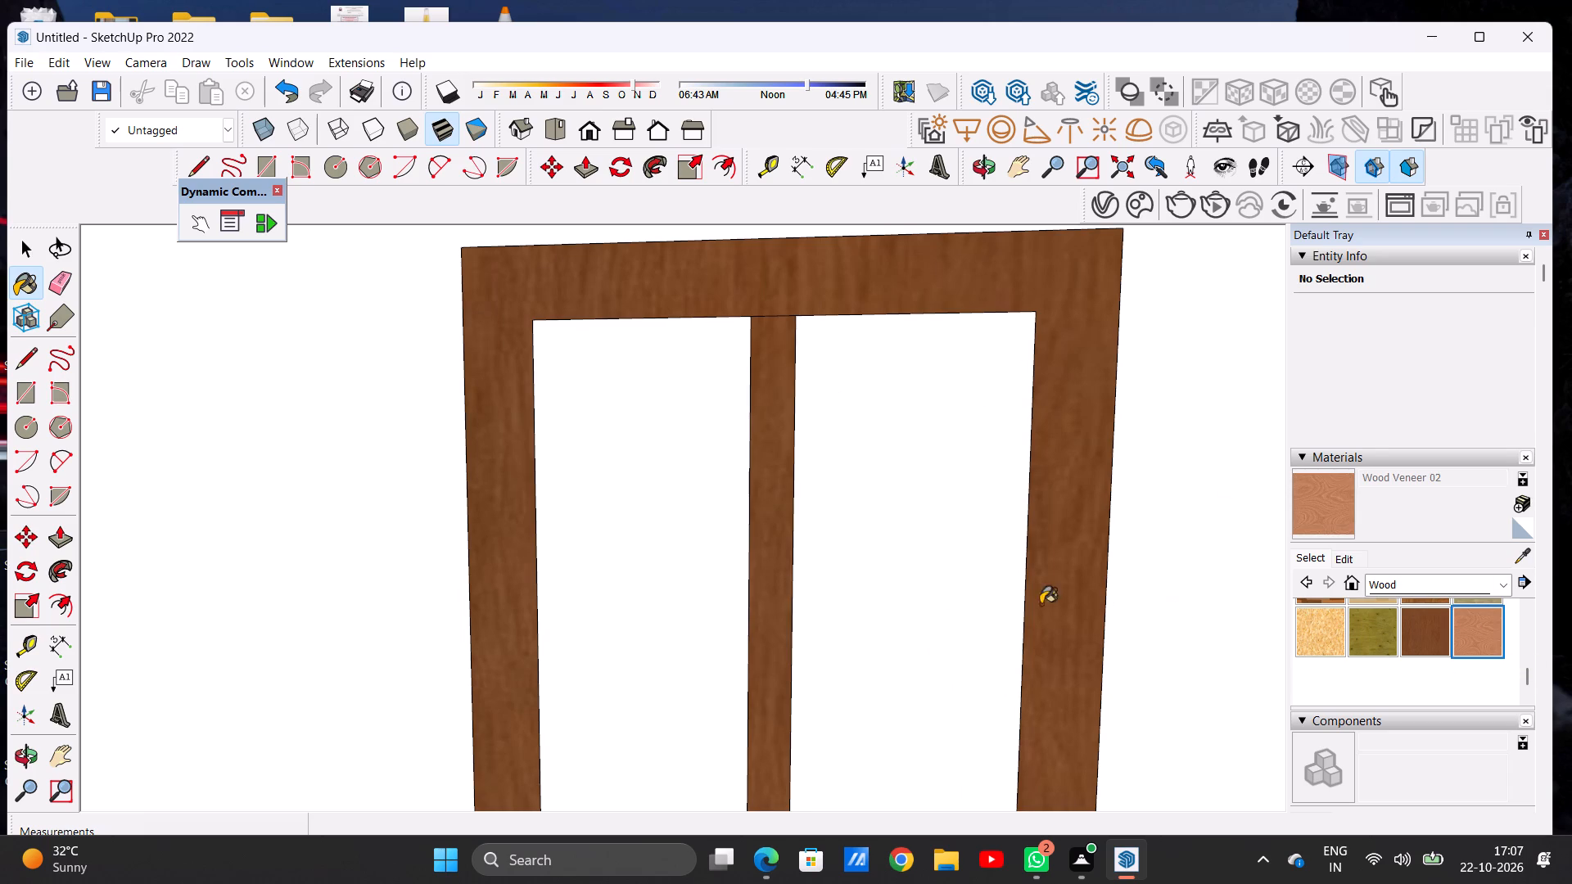
pyautogui.click(917, 604)
pyautogui.click(743, 583)
pyautogui.scroll(5, 709, 594)
pyautogui.scroll(7, 644, 575)
pyautogui.scroll(-15, 634, 566)
pyautogui.scroll(-14, 681, 527)
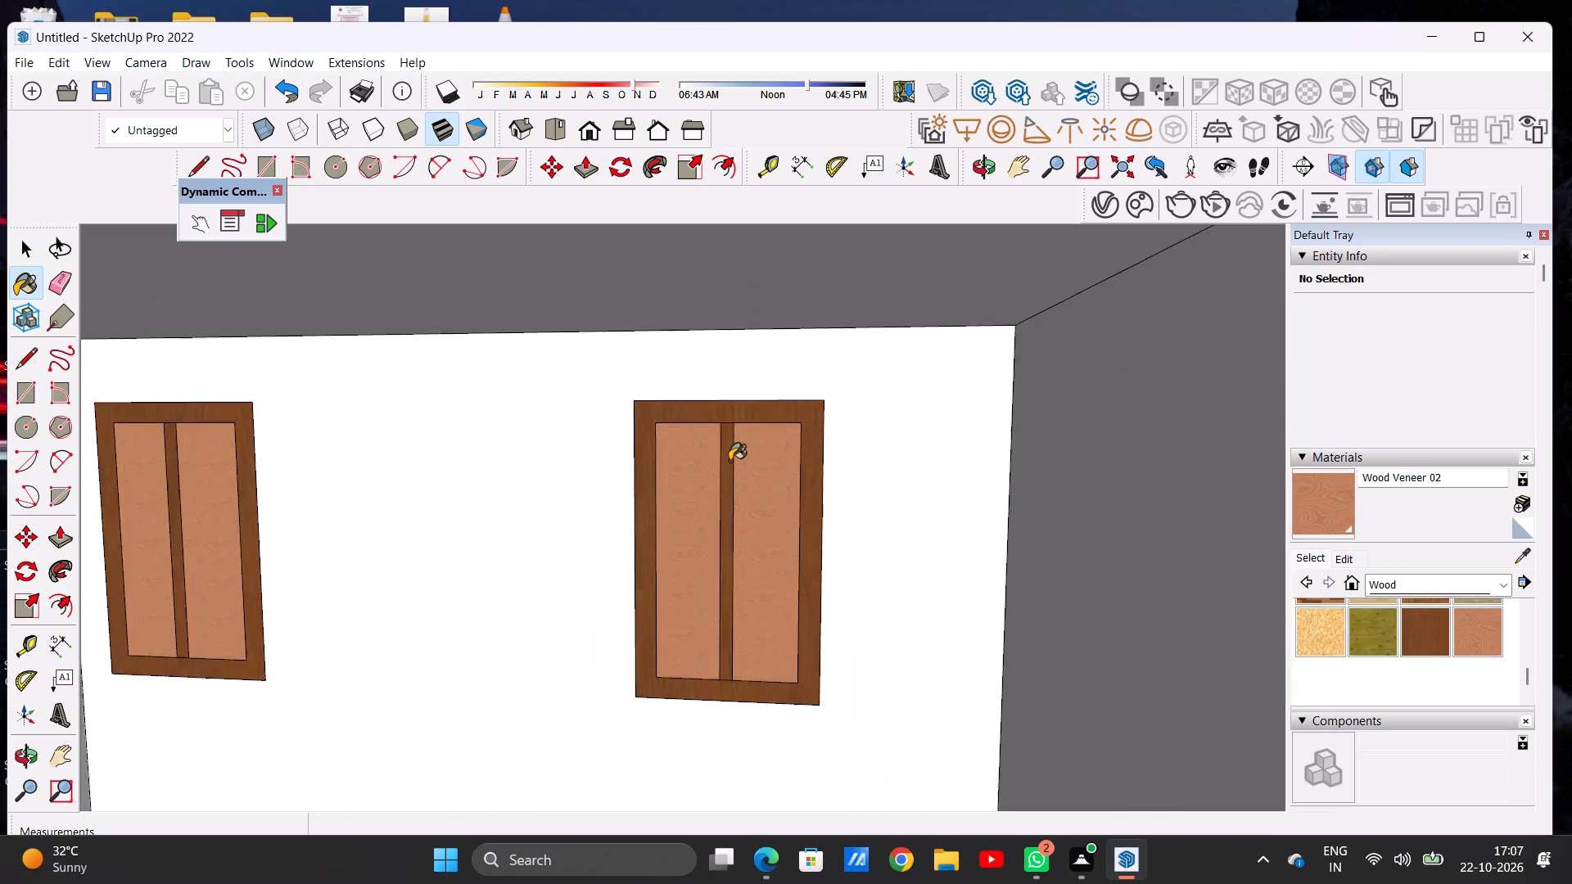
# Examine the wood-painted windows in both ground-floor bays close up and from a distance.
pyautogui.scroll(-4, 730, 461)
pyautogui.scroll(4, 403, 480)
pyautogui.scroll(-1, 403, 480)
pyautogui.scroll(20, 403, 480)
pyautogui.scroll(-1, 601, 564)
pyautogui.scroll(2, 601, 564)
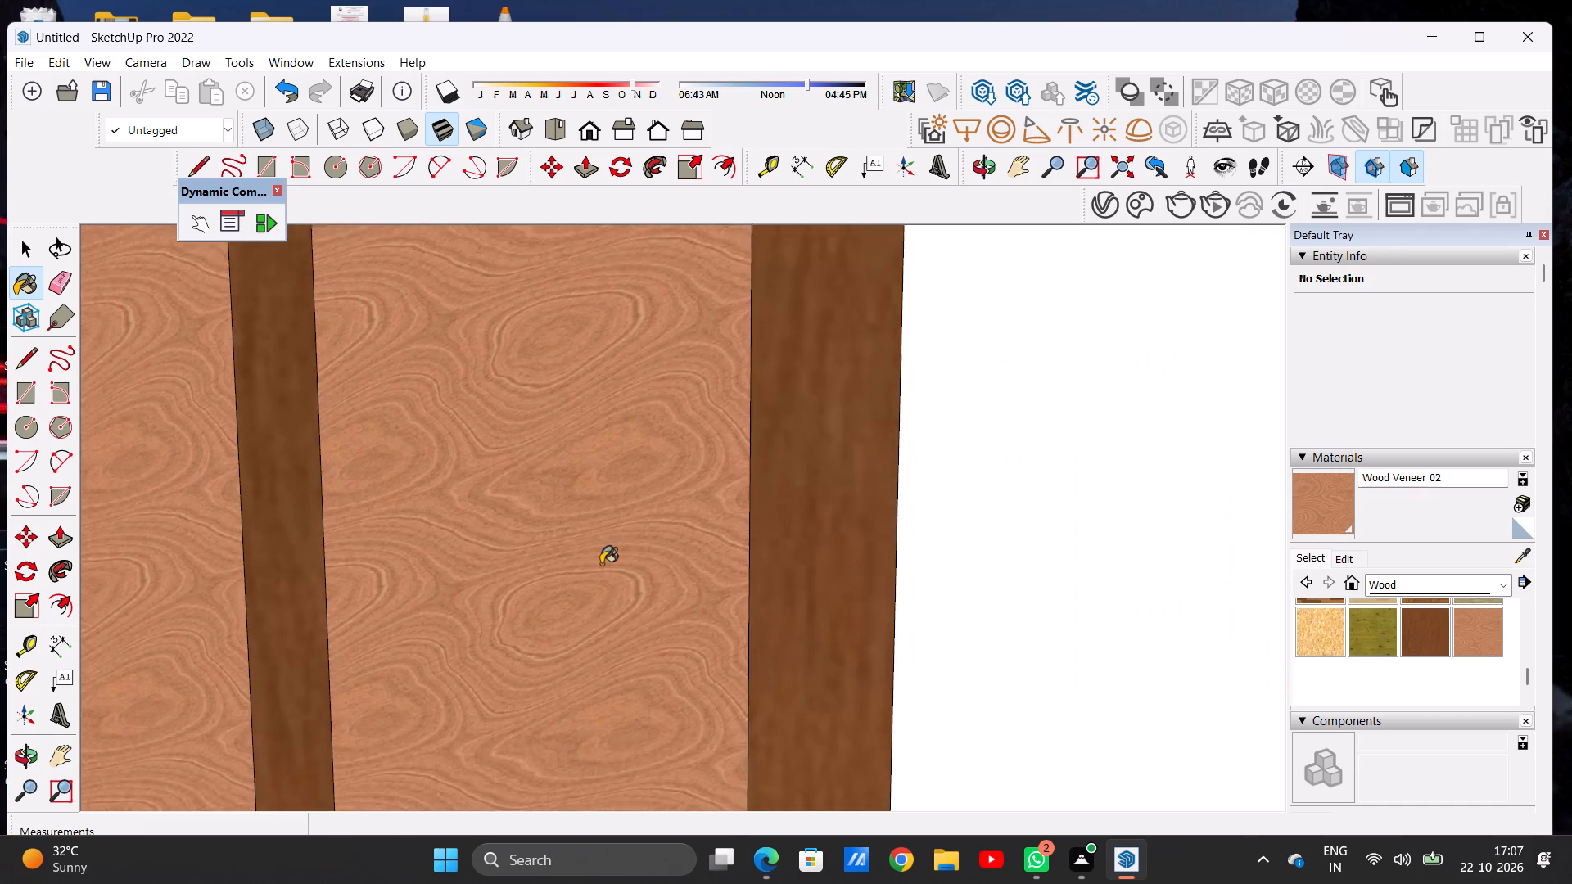
pyautogui.scroll(1, 601, 564)
pyautogui.scroll(-5, 529, 551)
pyautogui.scroll(1, 529, 551)
pyautogui.scroll(-11, 529, 551)
pyautogui.scroll(1, 540, 534)
pyautogui.scroll(-10, 557, 512)
pyautogui.scroll(1, 557, 512)
pyautogui.scroll(-7, 557, 512)
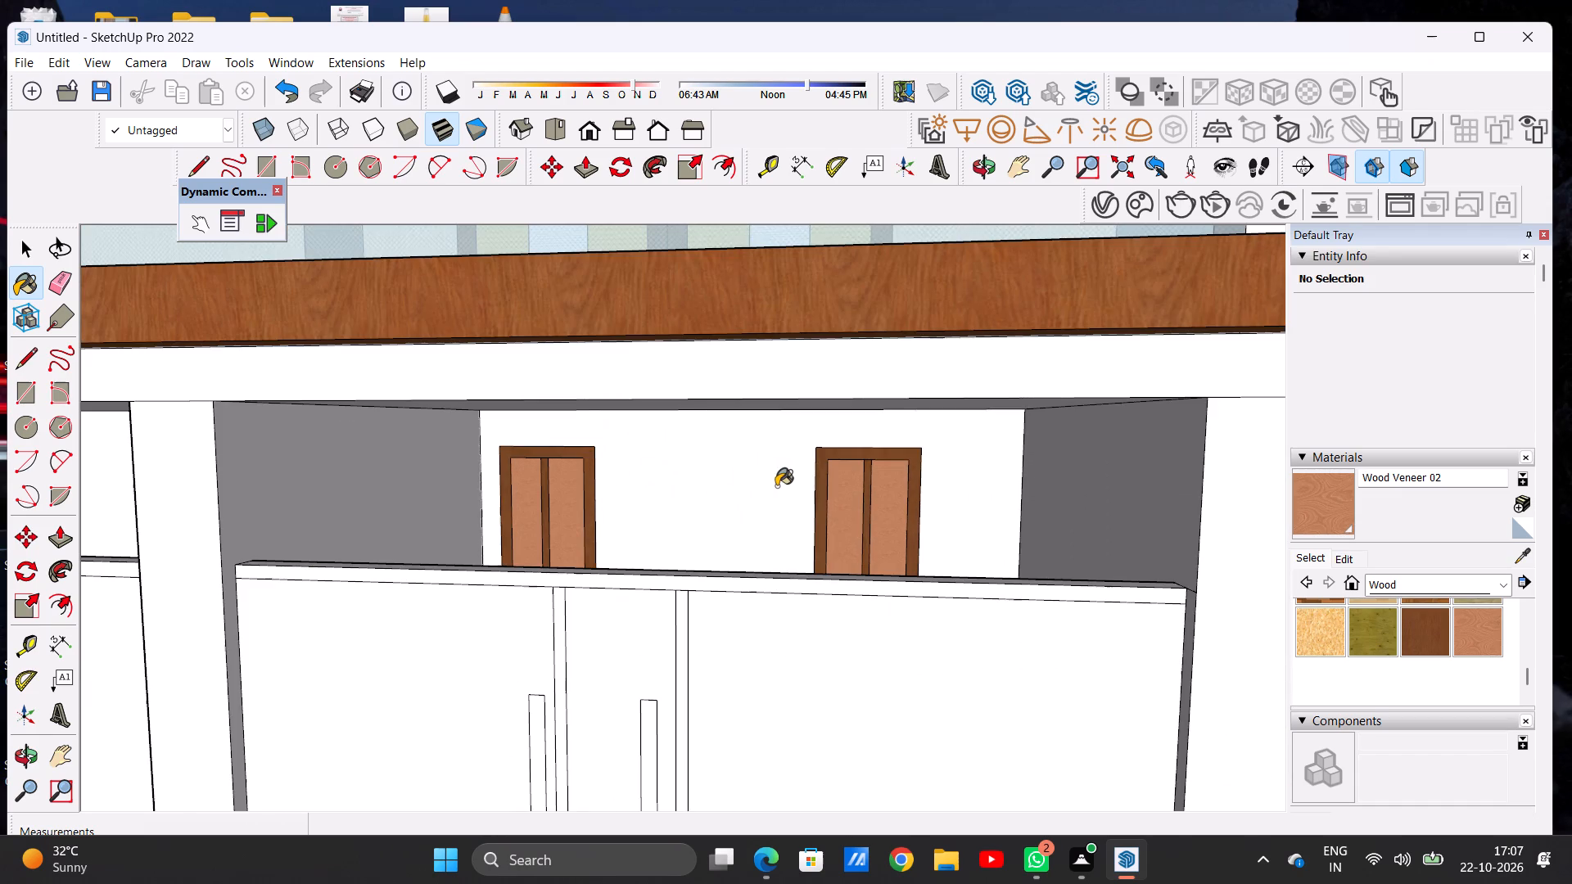
pyautogui.scroll(10, 776, 488)
pyautogui.moveTo(855, 515); pyautogui.dragTo(764, 529, button='middle')
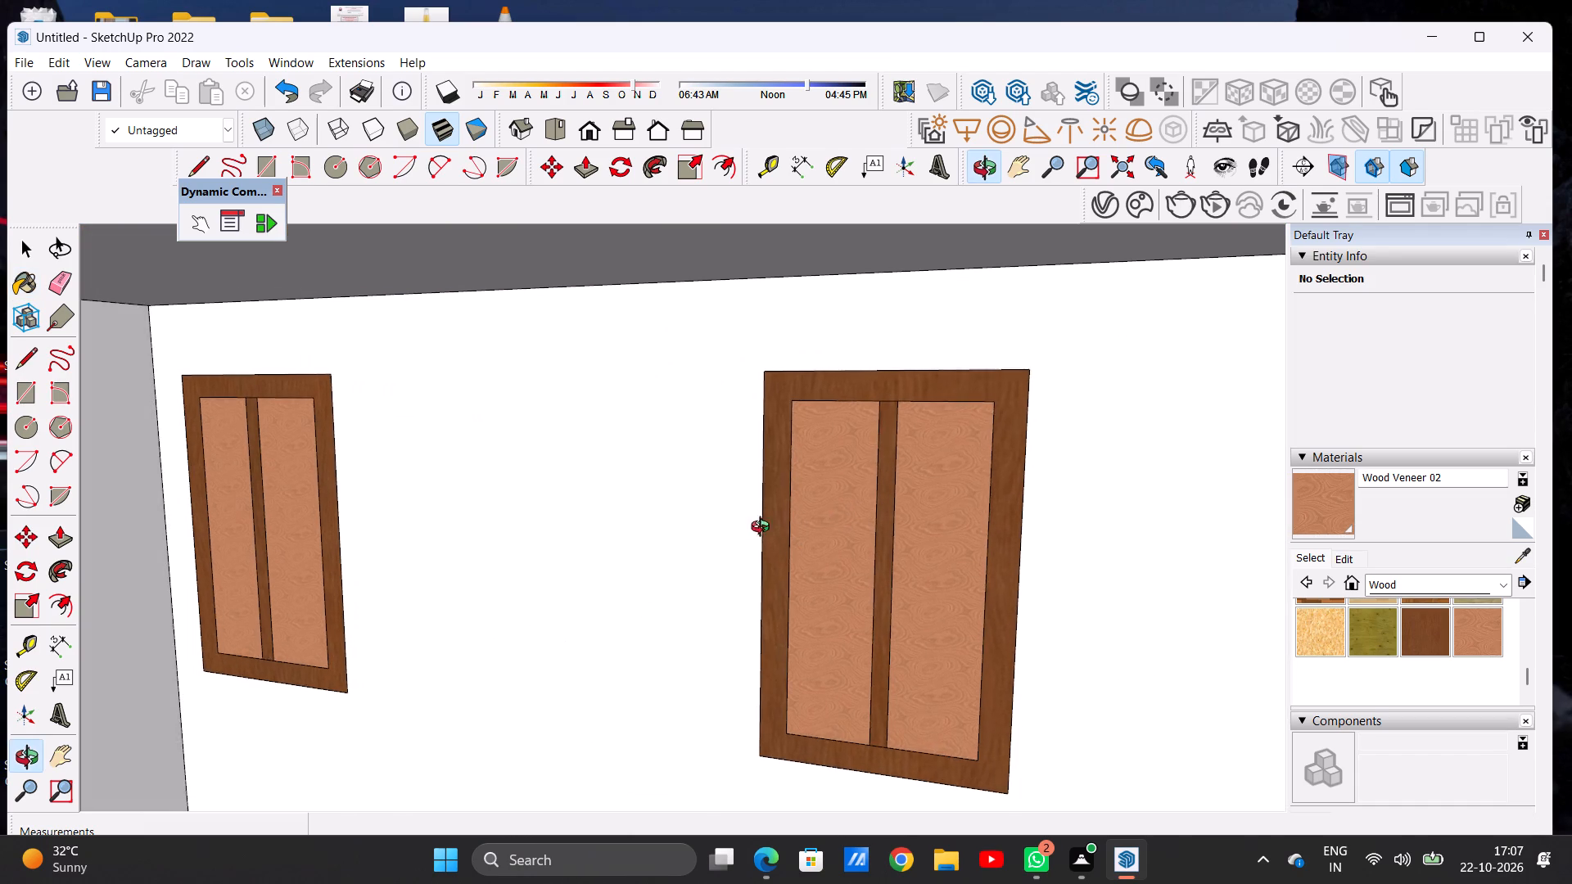
pyautogui.moveTo(764, 529); pyautogui.dragTo(855, 529, button='middle')
pyautogui.scroll(1, 855, 529)
pyautogui.scroll(-20, 868, 494)
pyautogui.scroll(-7, 868, 494)
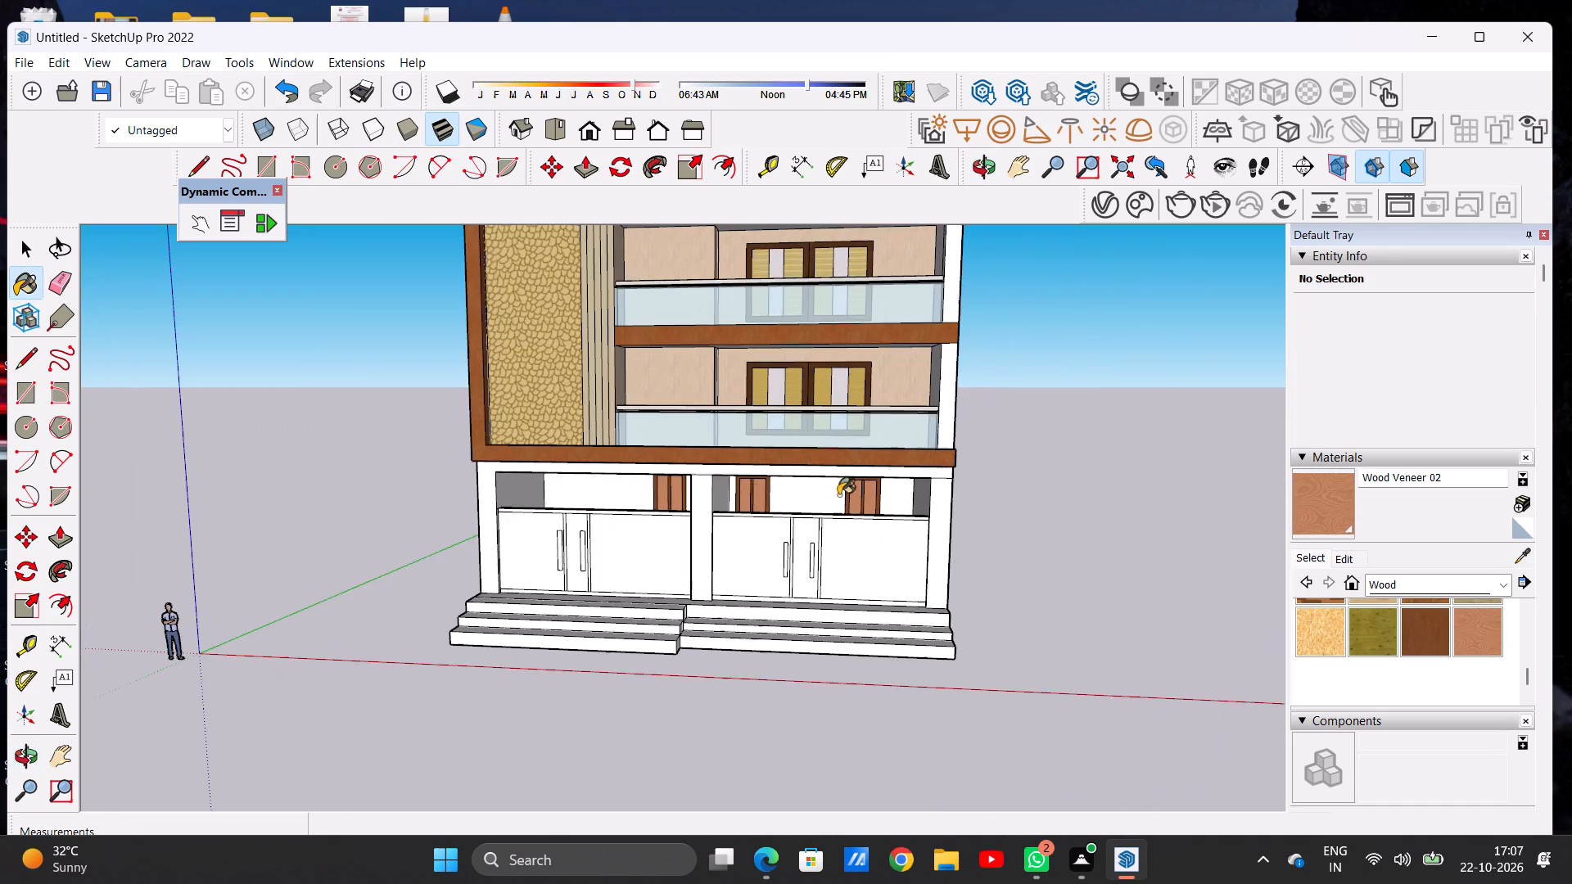
pyautogui.scroll(-1, 838, 495)
pyautogui.scroll(19, 692, 511)
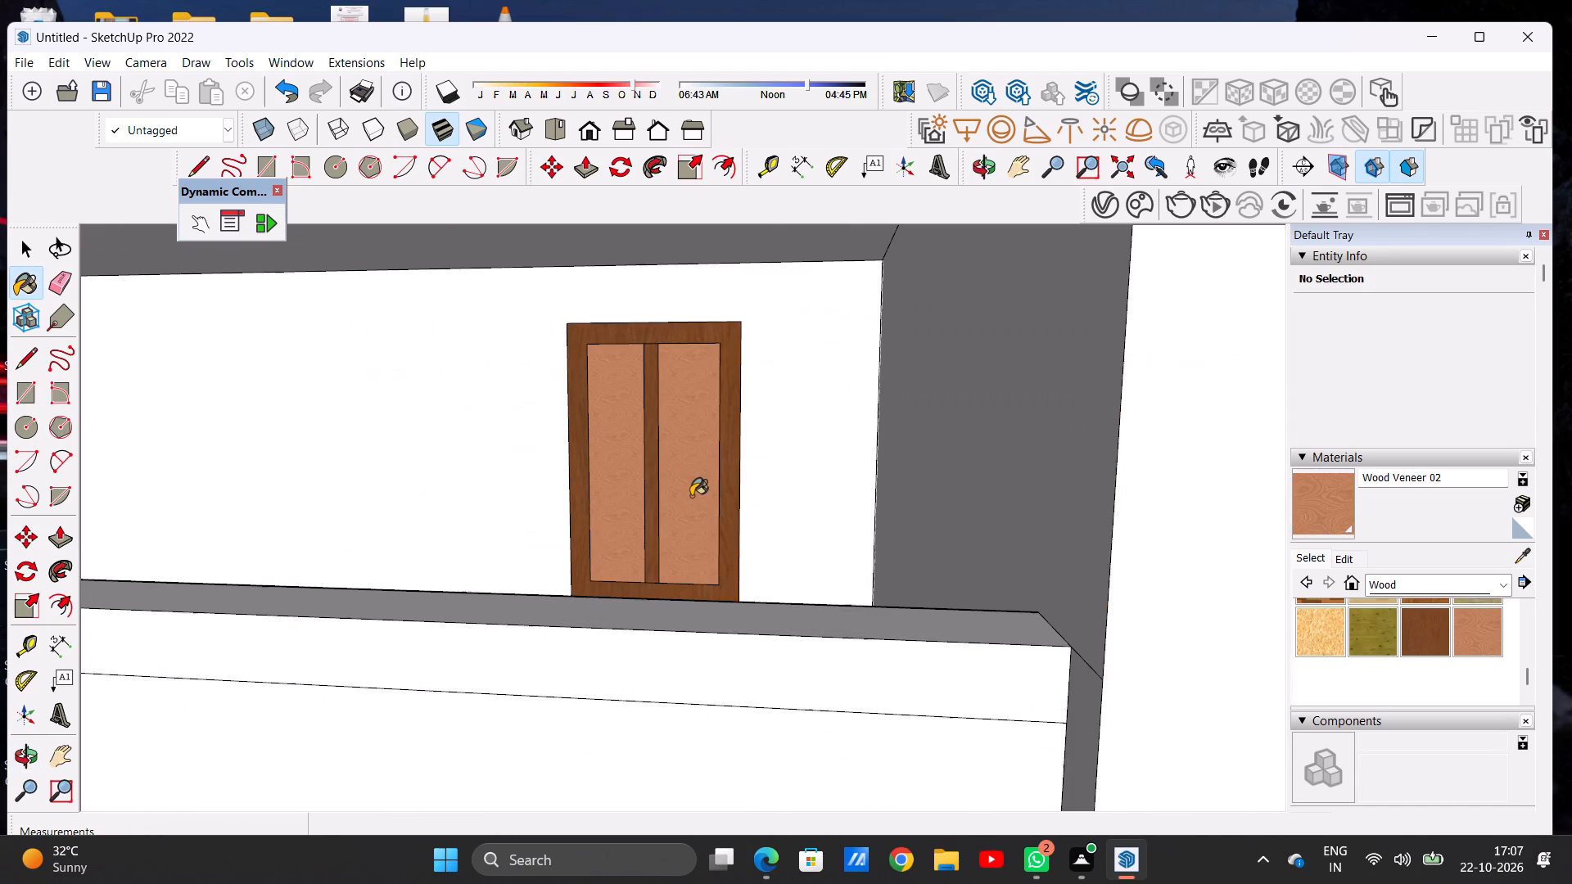
pyautogui.press('space')
pyautogui.scroll(-4, 681, 470)
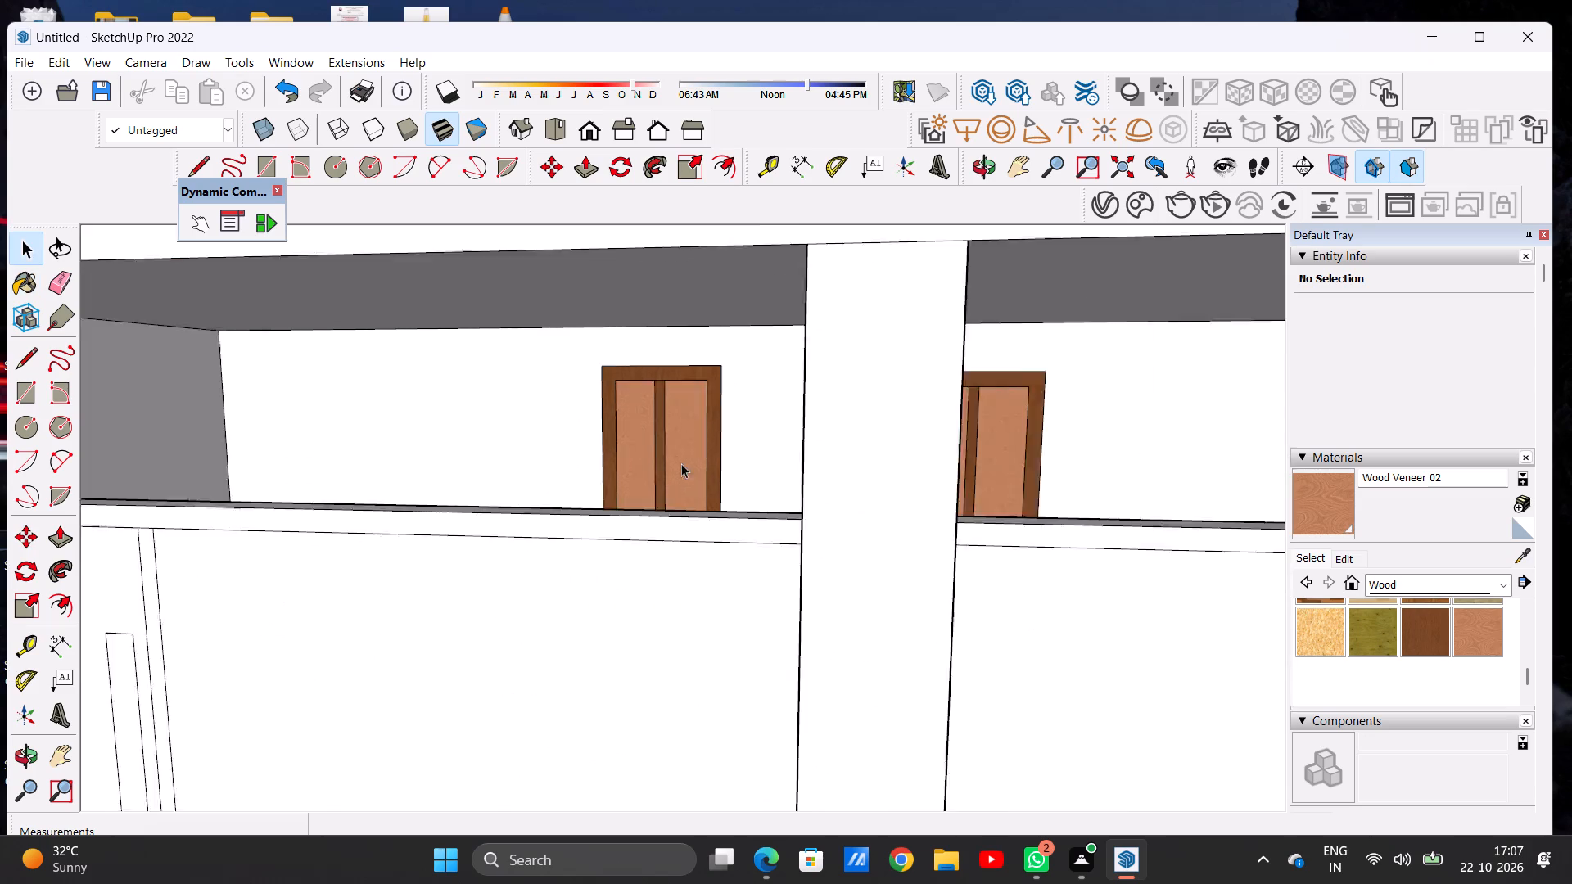
pyautogui.scroll(-18, 681, 463)
pyautogui.click(931, 456)
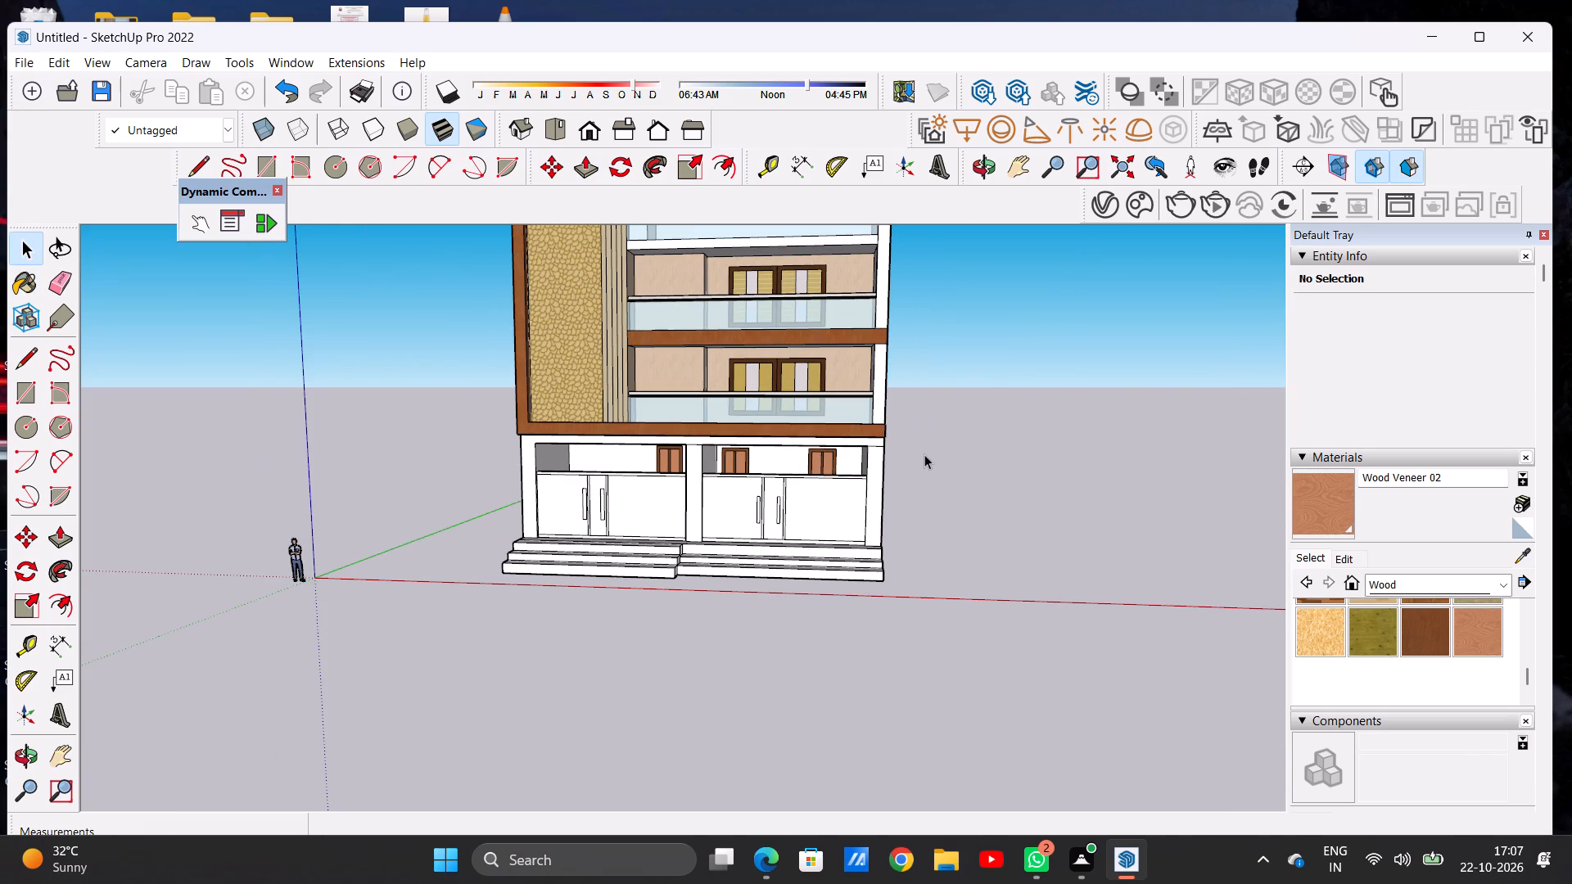
# Examine the ground-floor front, including pillars, doors, windows and steps, from several angles.
pyautogui.scroll(6, 710, 488)
pyautogui.moveTo(818, 462); pyautogui.dragTo(388, 465, button='middle')
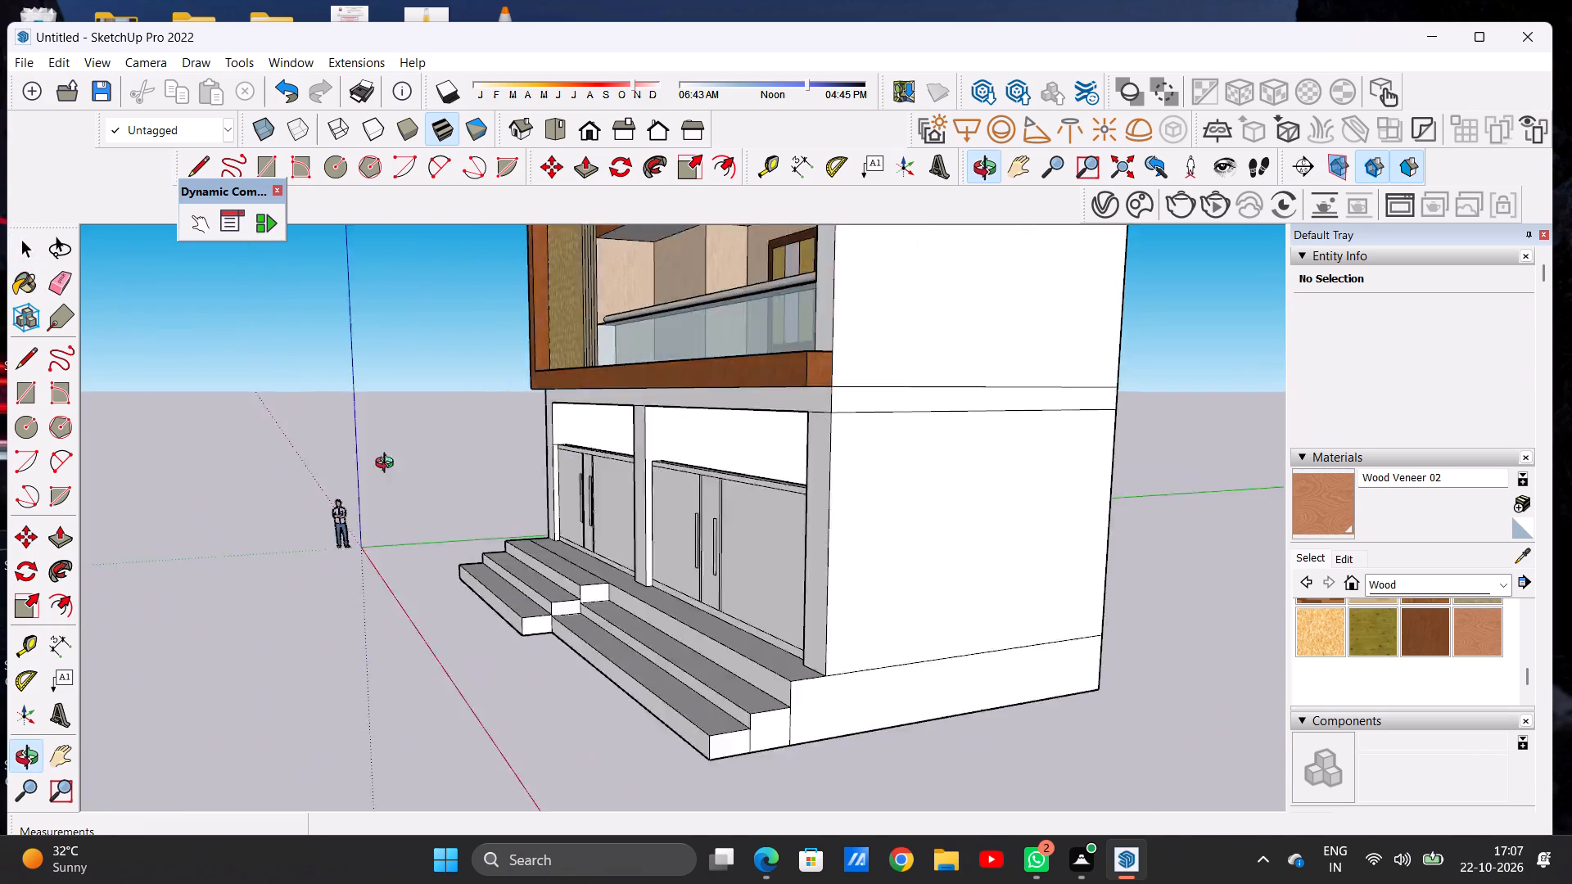
pyautogui.moveTo(388, 465); pyautogui.dragTo(799, 480, button='middle')
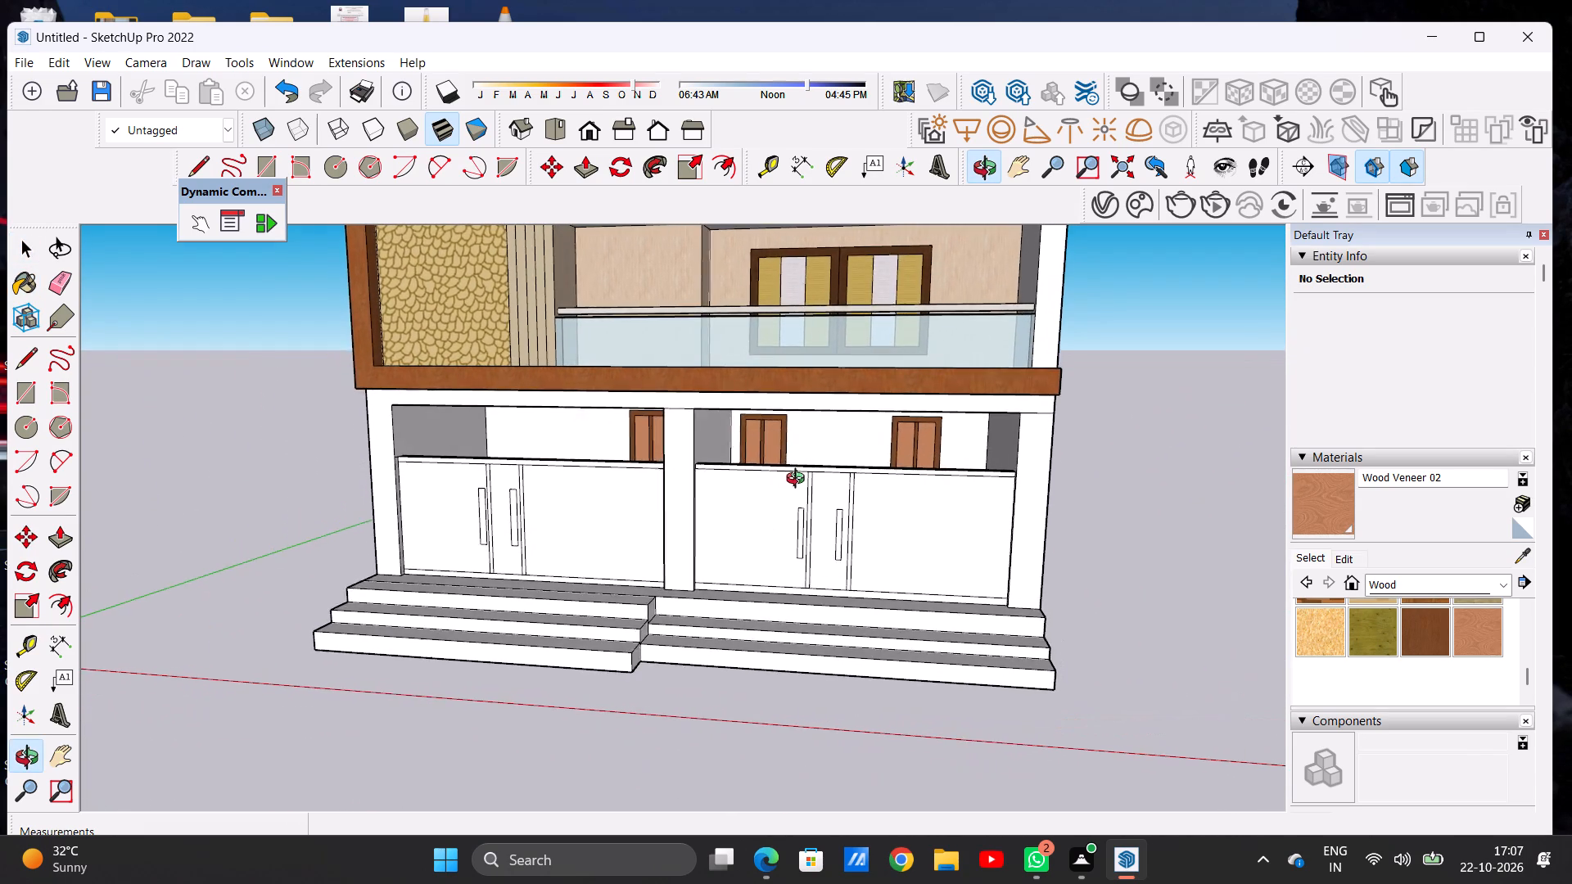
pyautogui.moveTo(799, 480); pyautogui.dragTo(843, 493, button='middle')
pyautogui.scroll(-5, 845, 466)
pyautogui.scroll(5, 784, 462)
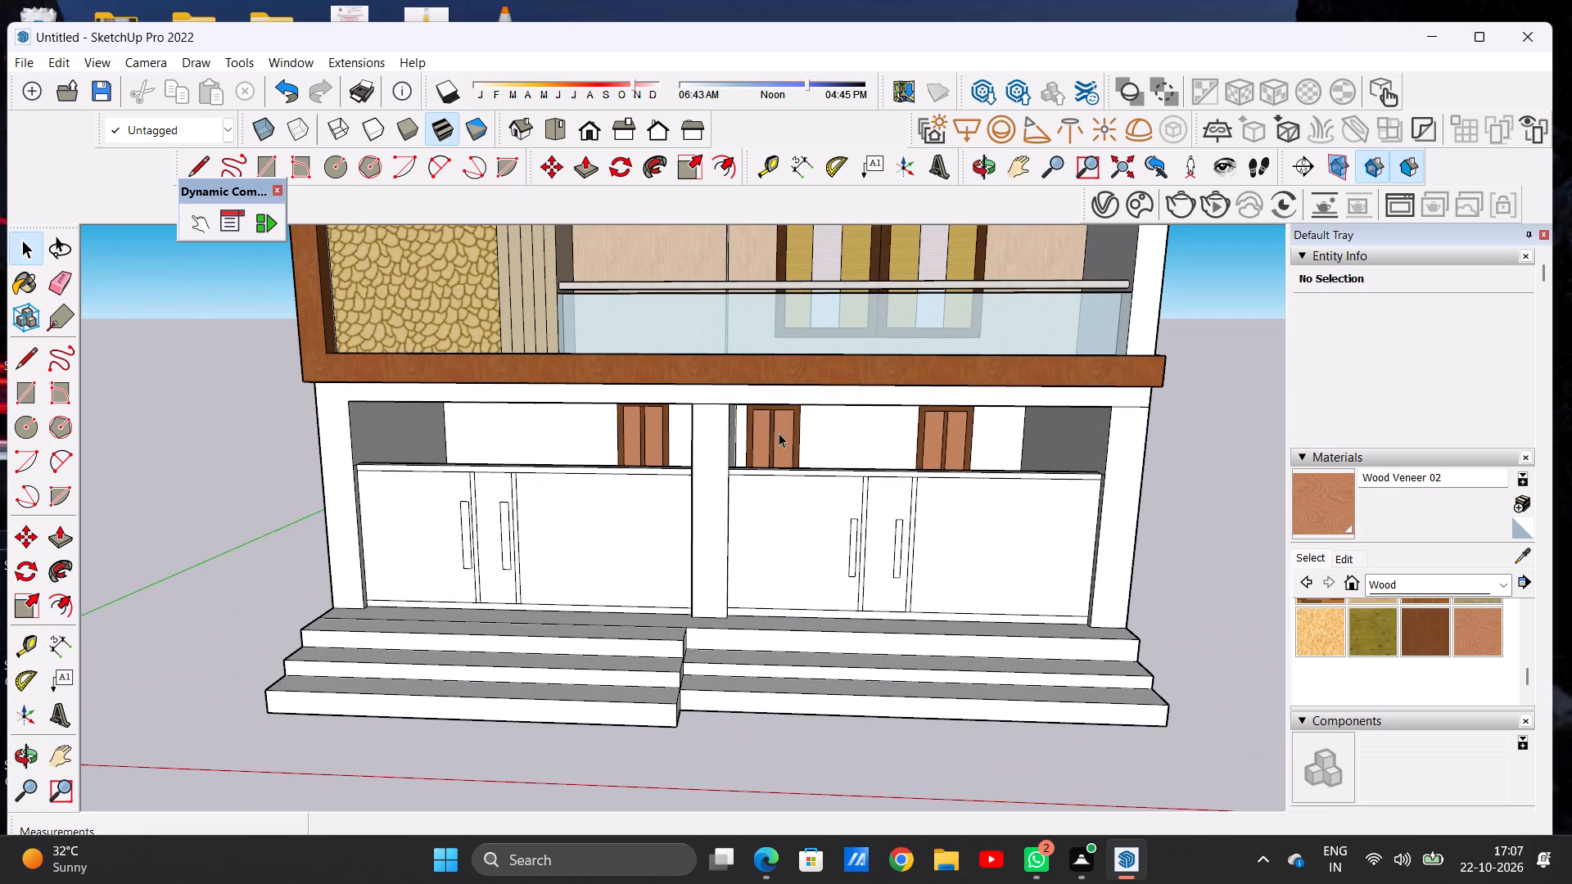
pyautogui.moveTo(669, 398); pyautogui.dragTo(453, 359, button='middle')
pyautogui.moveTo(608, 406); pyautogui.dragTo(1003, 374, button='middle')
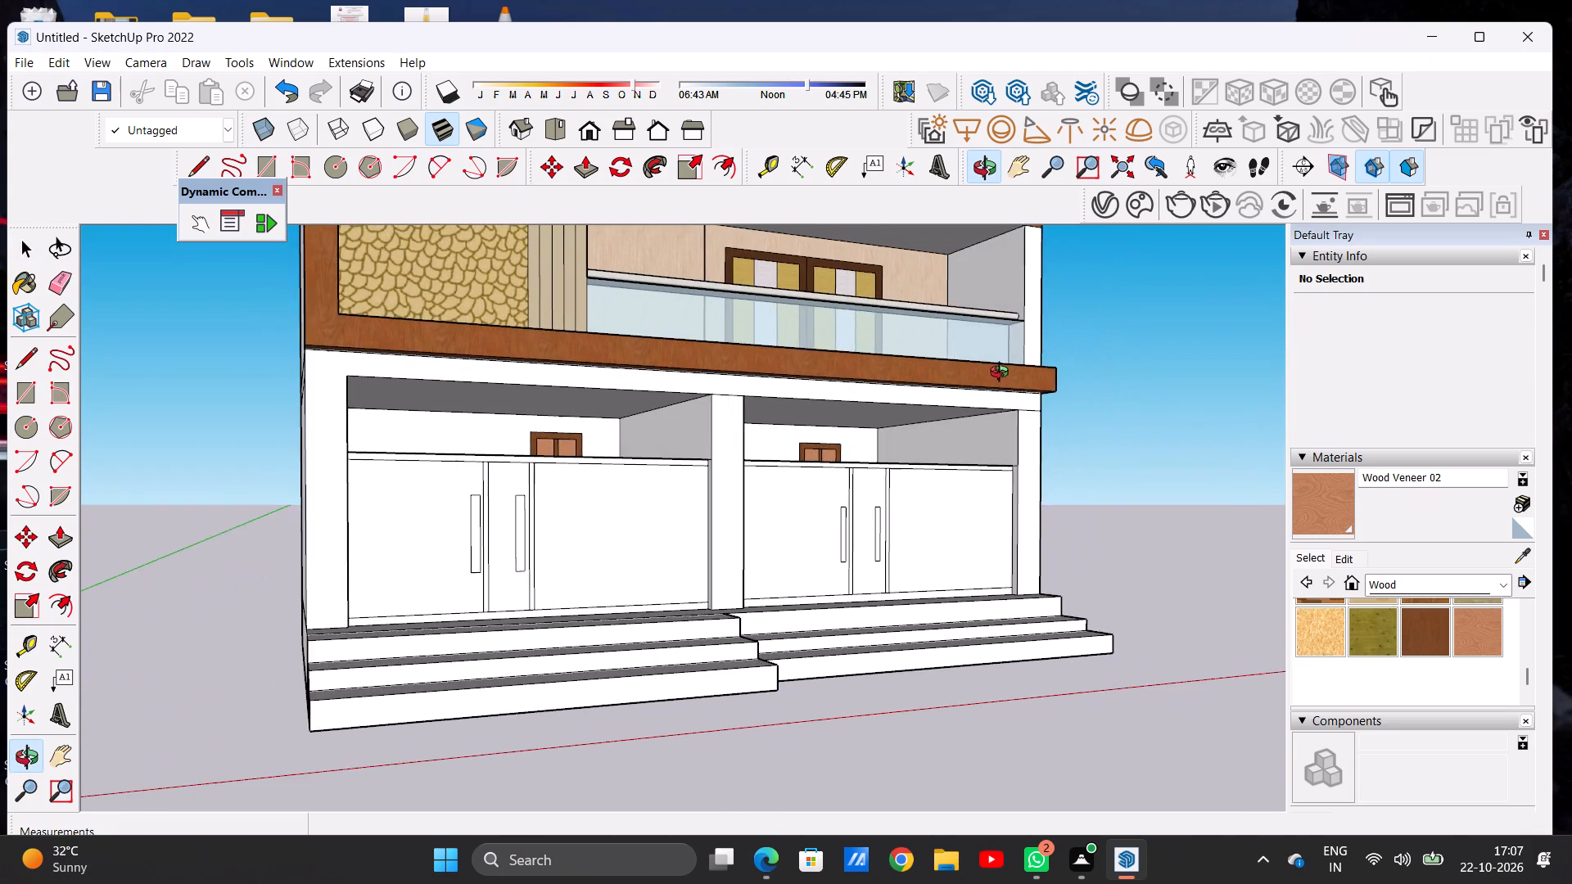
pyautogui.moveTo(1003, 374); pyautogui.dragTo(851, 440, button='middle')
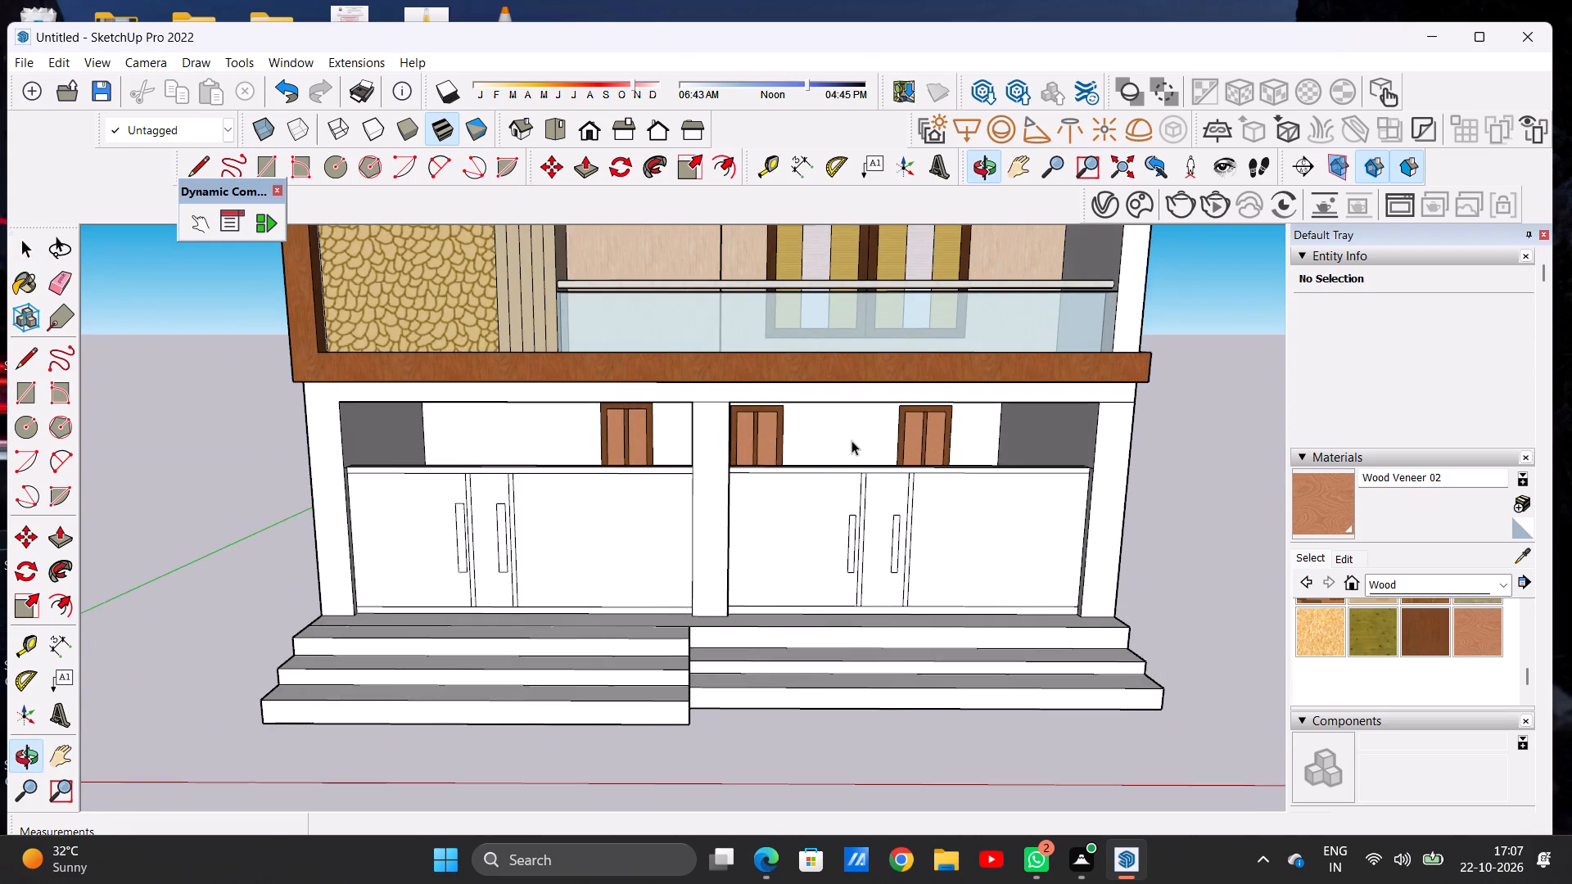
pyautogui.scroll(-10, 737, 315)
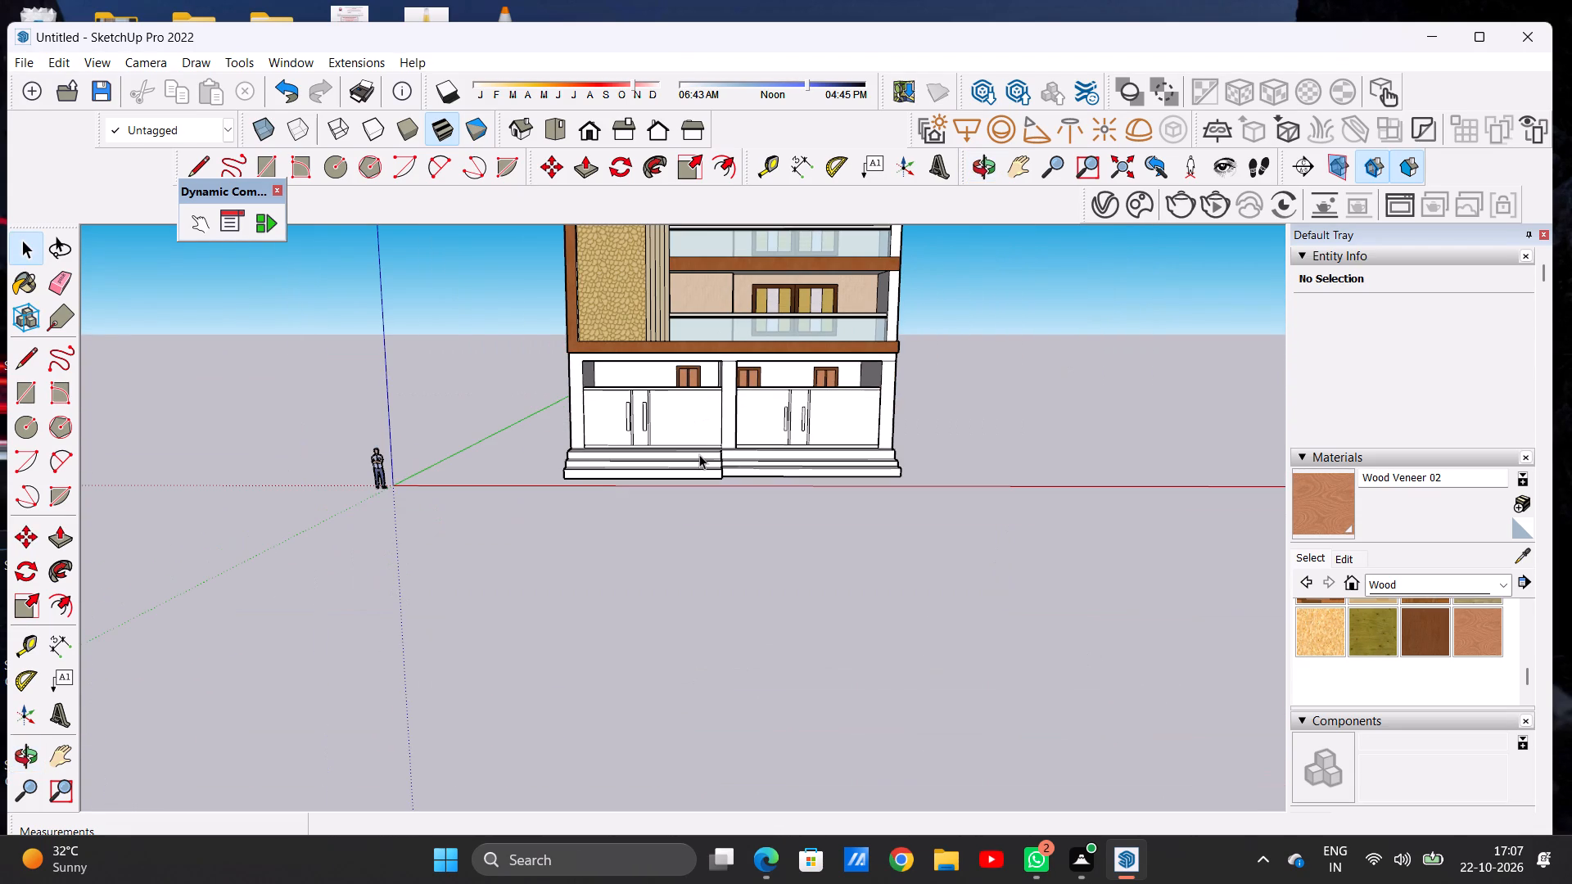
pyautogui.scroll(-5, 740, 435)
pyautogui.scroll(1, 751, 476)
pyautogui.scroll(-1, 751, 476)
pyautogui.scroll(4, 751, 476)
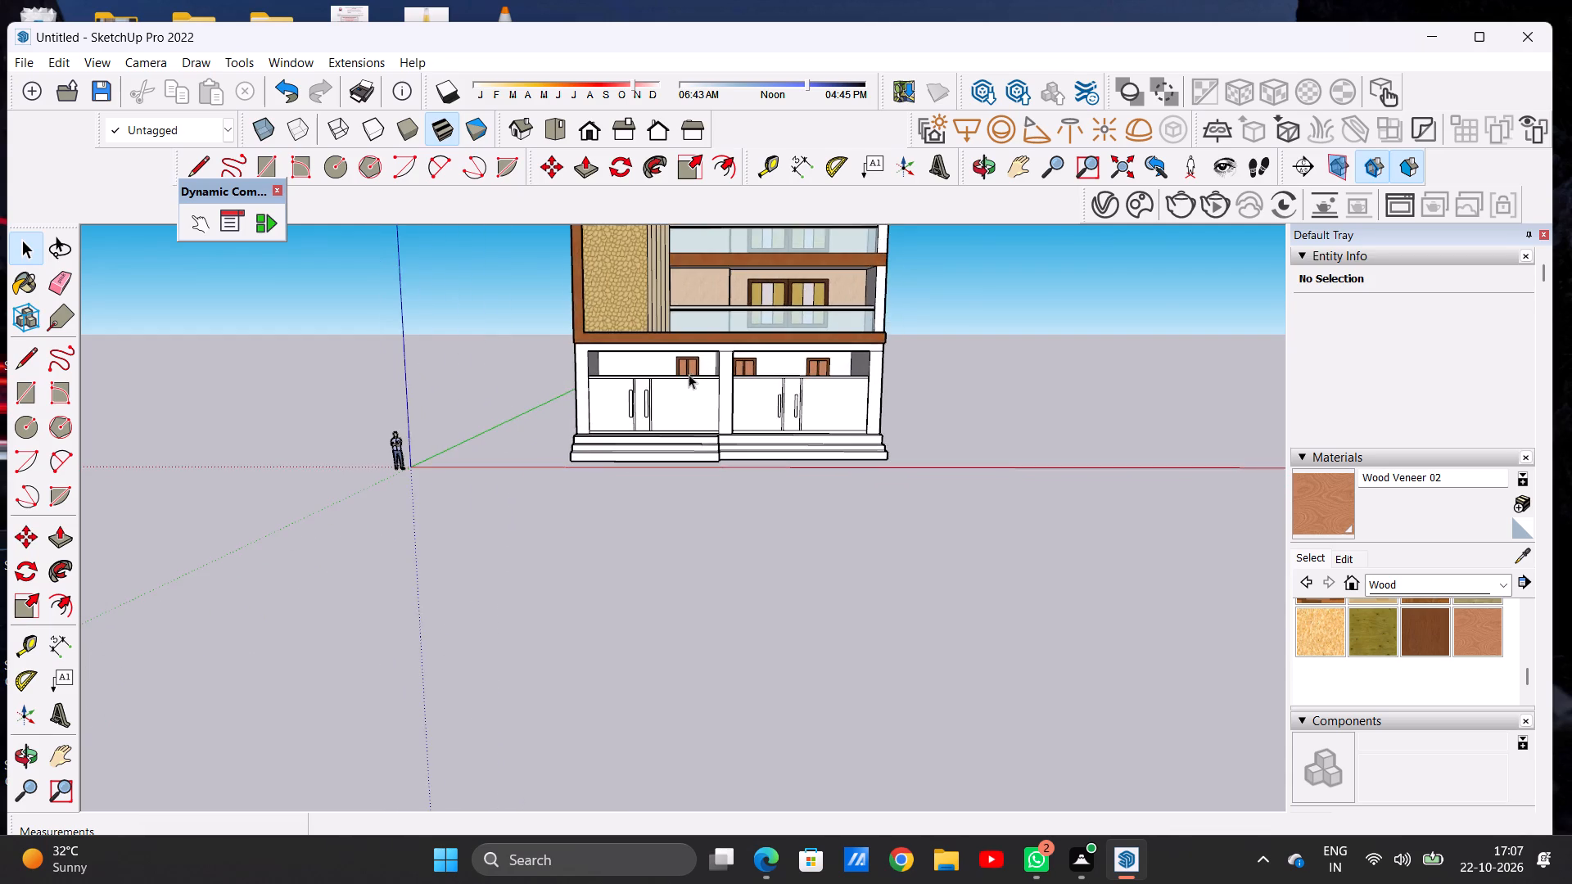
pyautogui.scroll(7, 689, 363)
pyautogui.scroll(4, 754, 352)
pyautogui.moveTo(777, 382); pyautogui.dragTo(752, 351, button='middle')
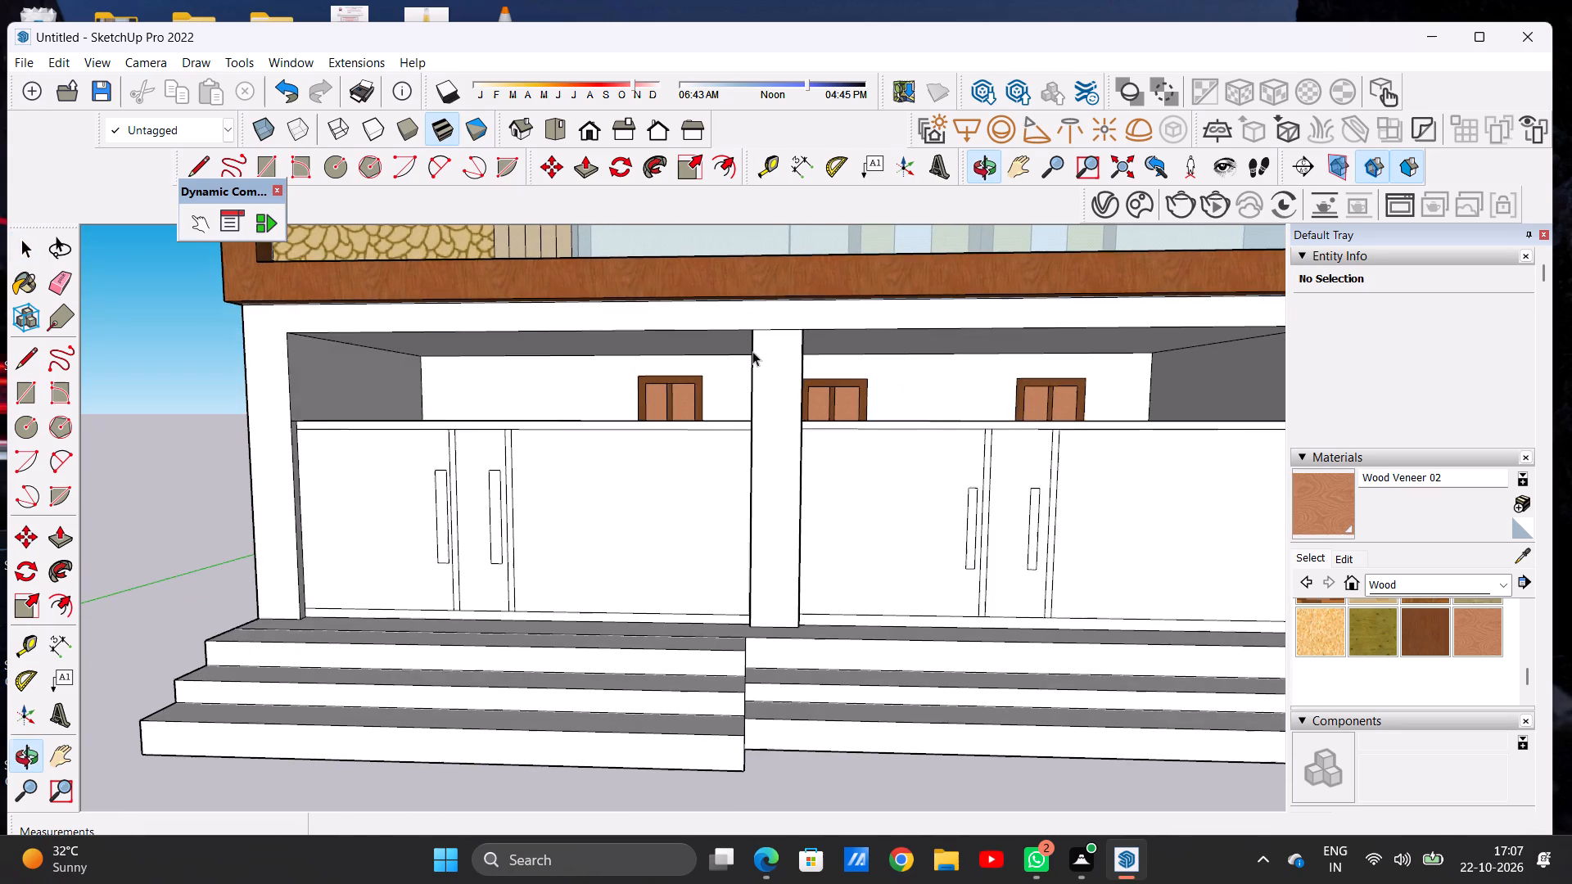
pyautogui.scroll(-5, 739, 395)
pyautogui.scroll(2, 774, 340)
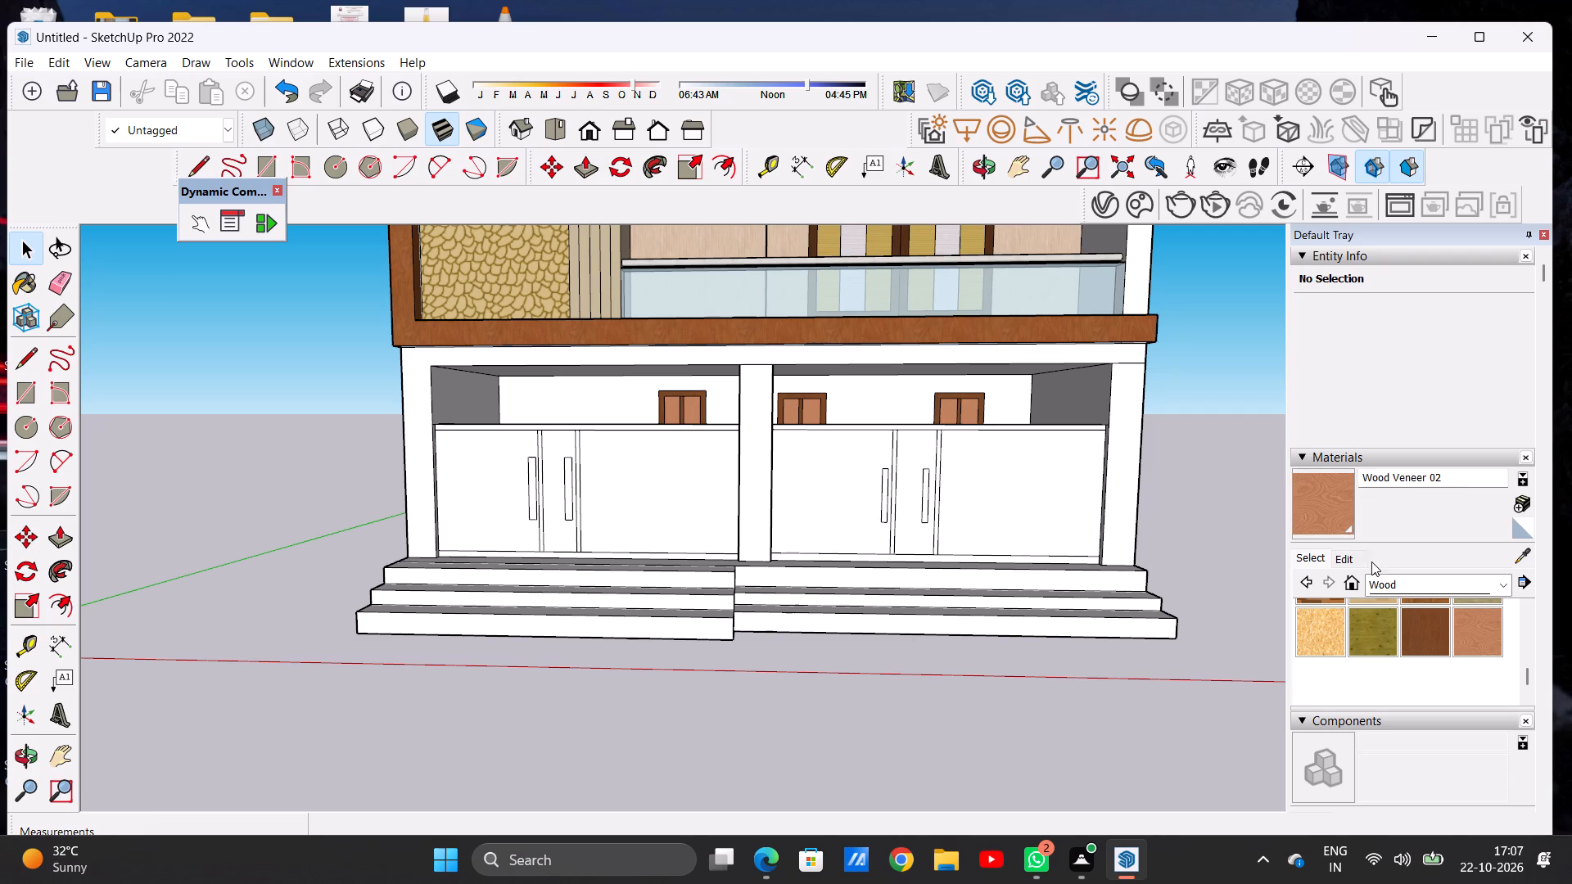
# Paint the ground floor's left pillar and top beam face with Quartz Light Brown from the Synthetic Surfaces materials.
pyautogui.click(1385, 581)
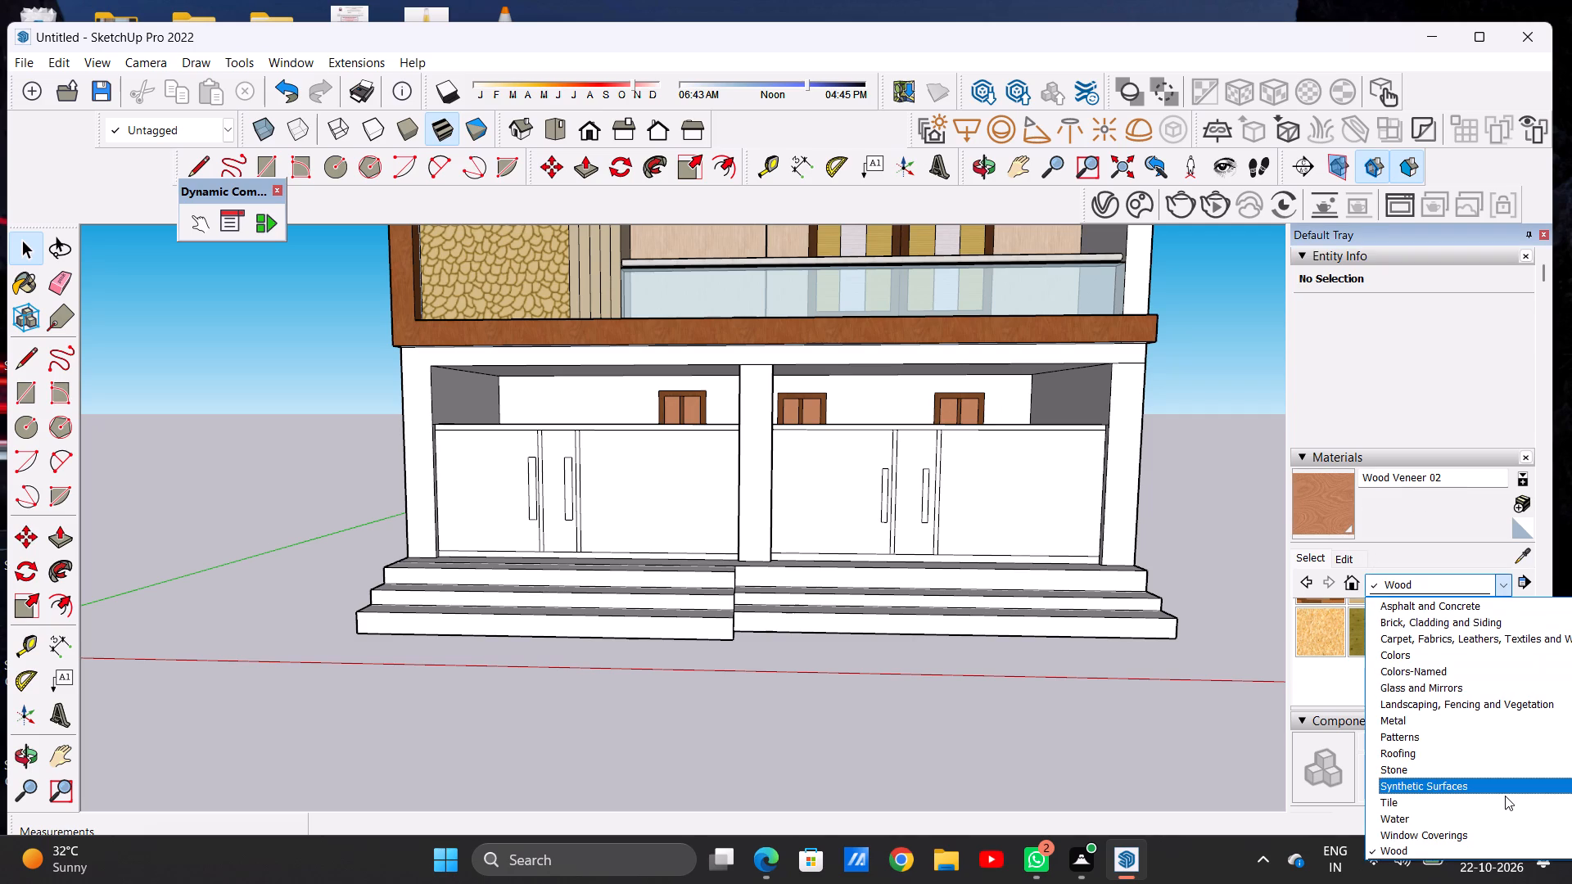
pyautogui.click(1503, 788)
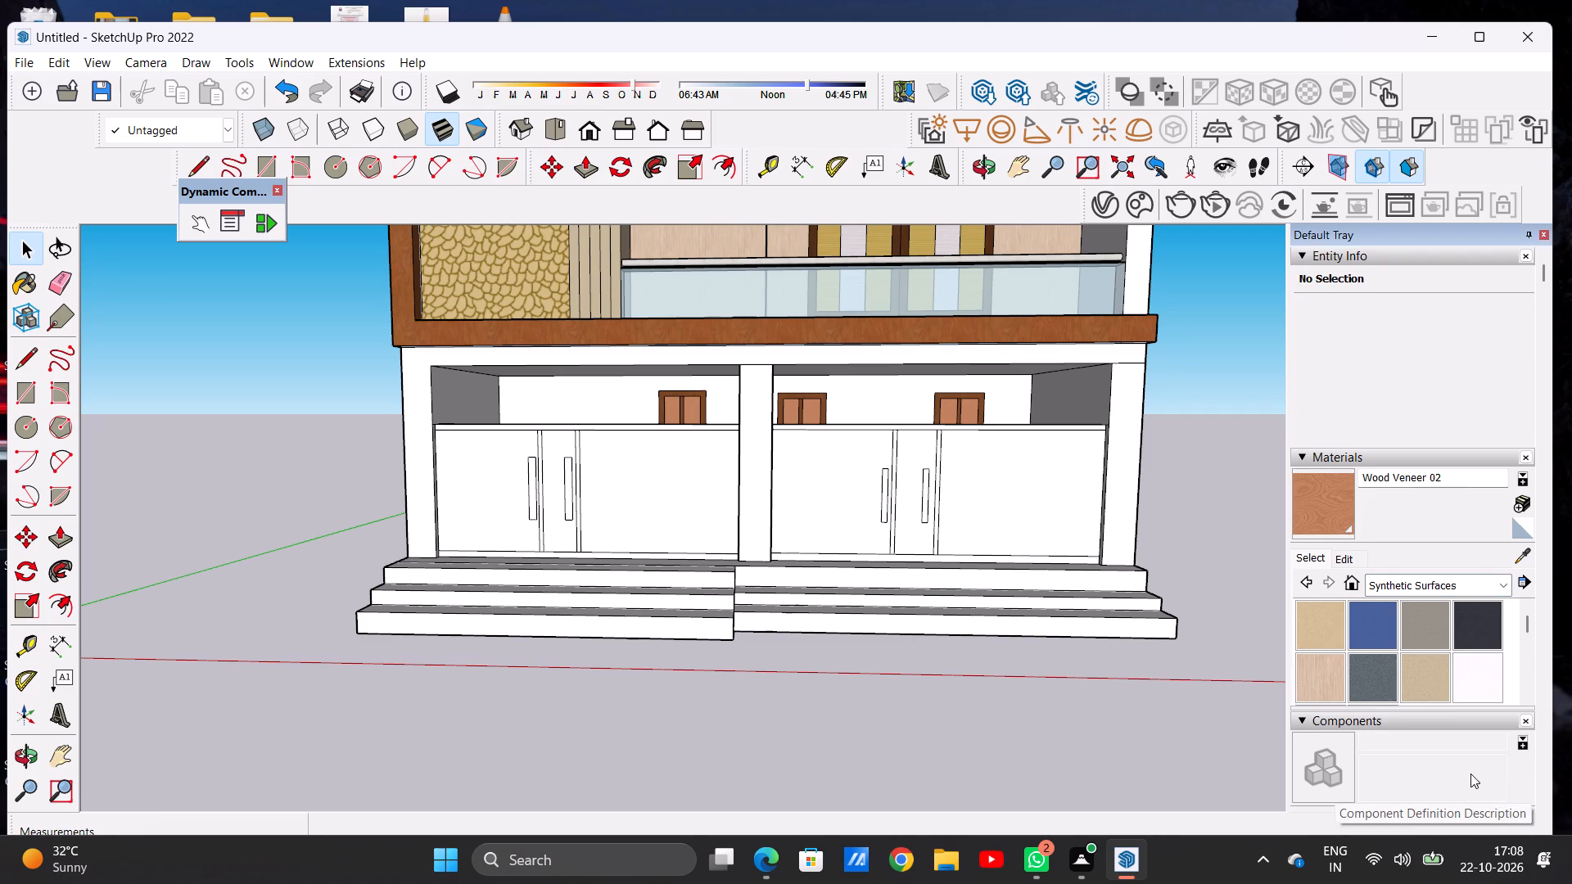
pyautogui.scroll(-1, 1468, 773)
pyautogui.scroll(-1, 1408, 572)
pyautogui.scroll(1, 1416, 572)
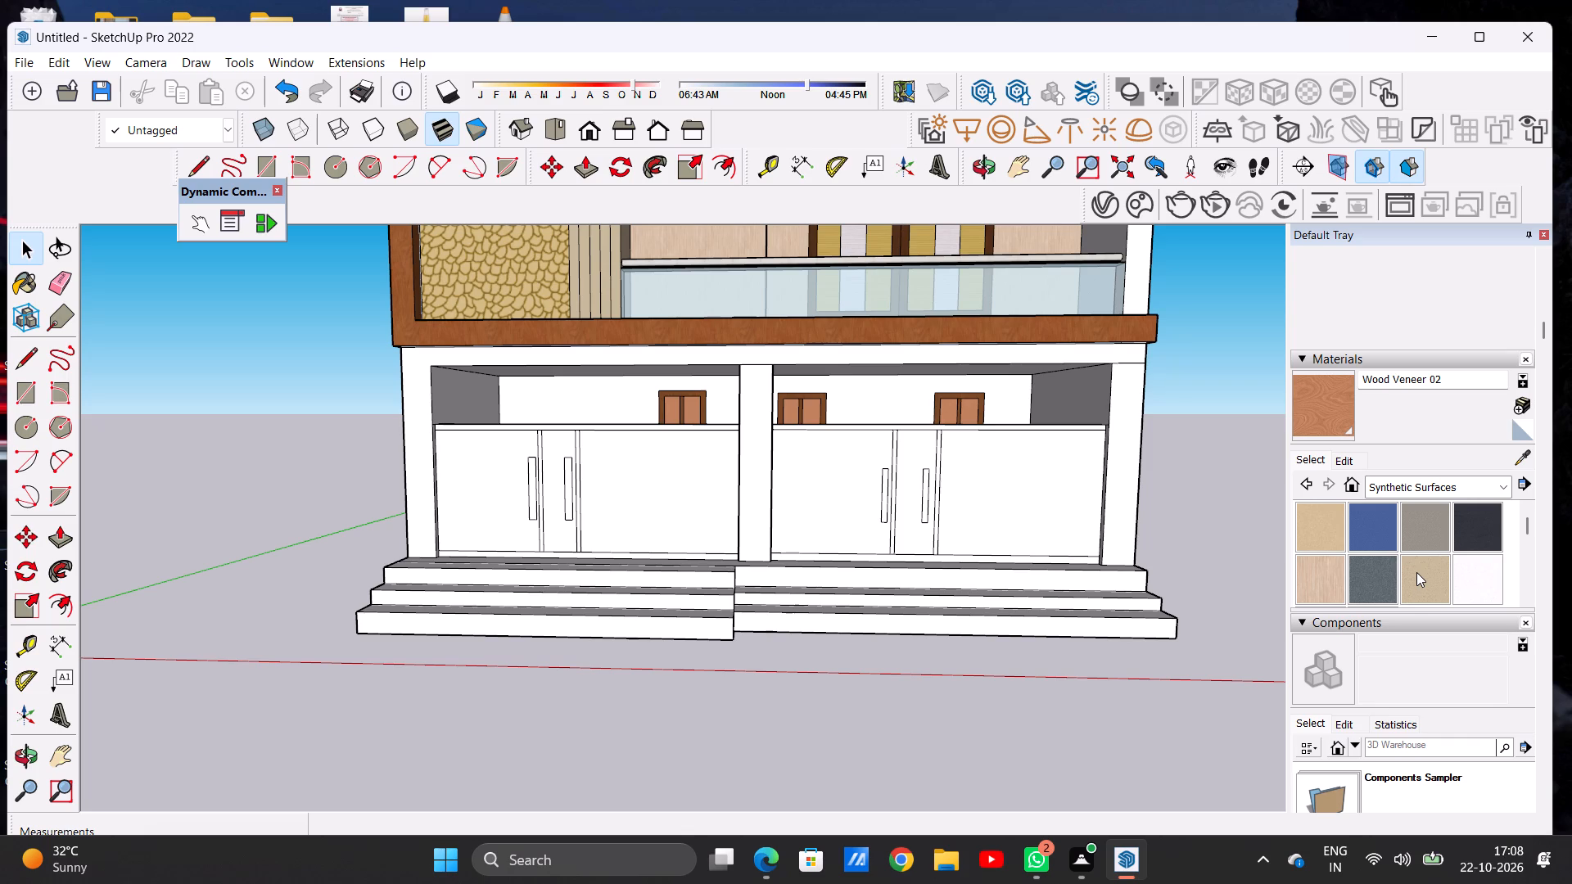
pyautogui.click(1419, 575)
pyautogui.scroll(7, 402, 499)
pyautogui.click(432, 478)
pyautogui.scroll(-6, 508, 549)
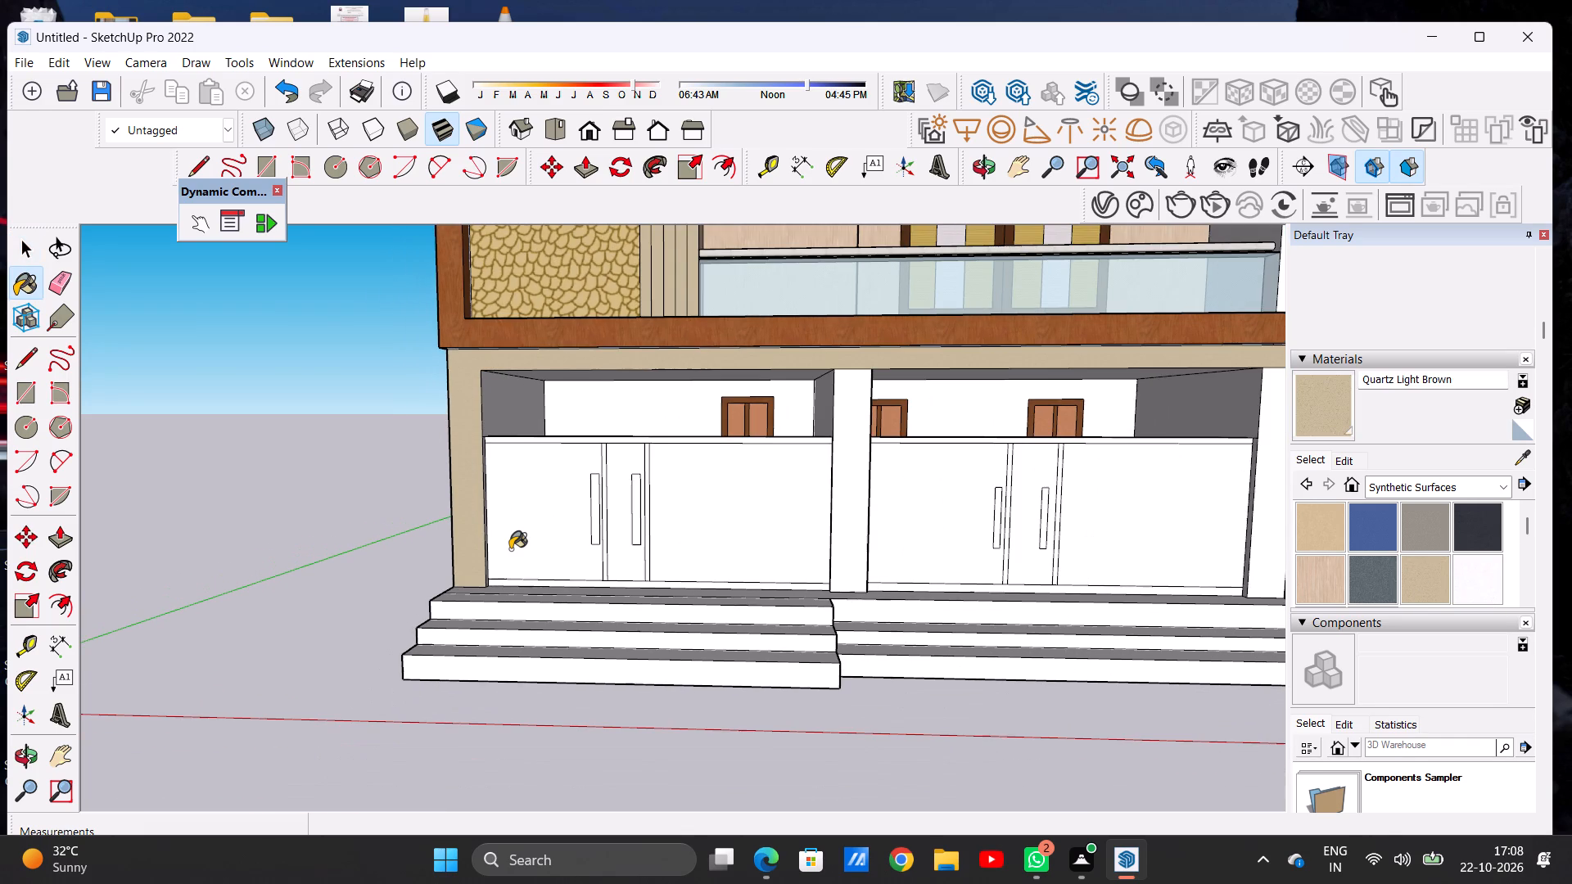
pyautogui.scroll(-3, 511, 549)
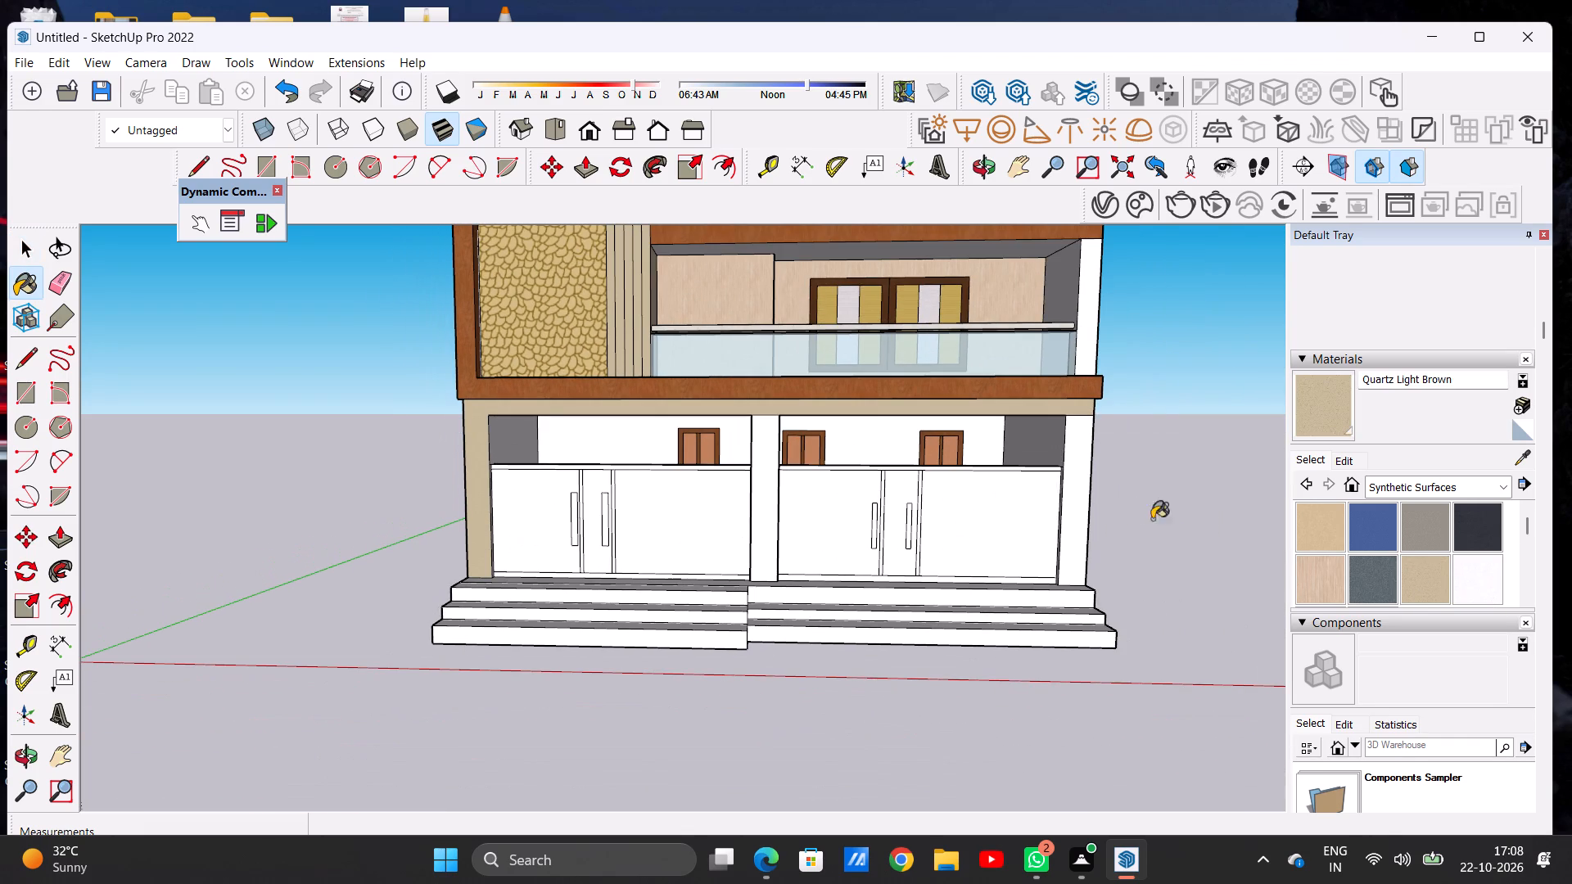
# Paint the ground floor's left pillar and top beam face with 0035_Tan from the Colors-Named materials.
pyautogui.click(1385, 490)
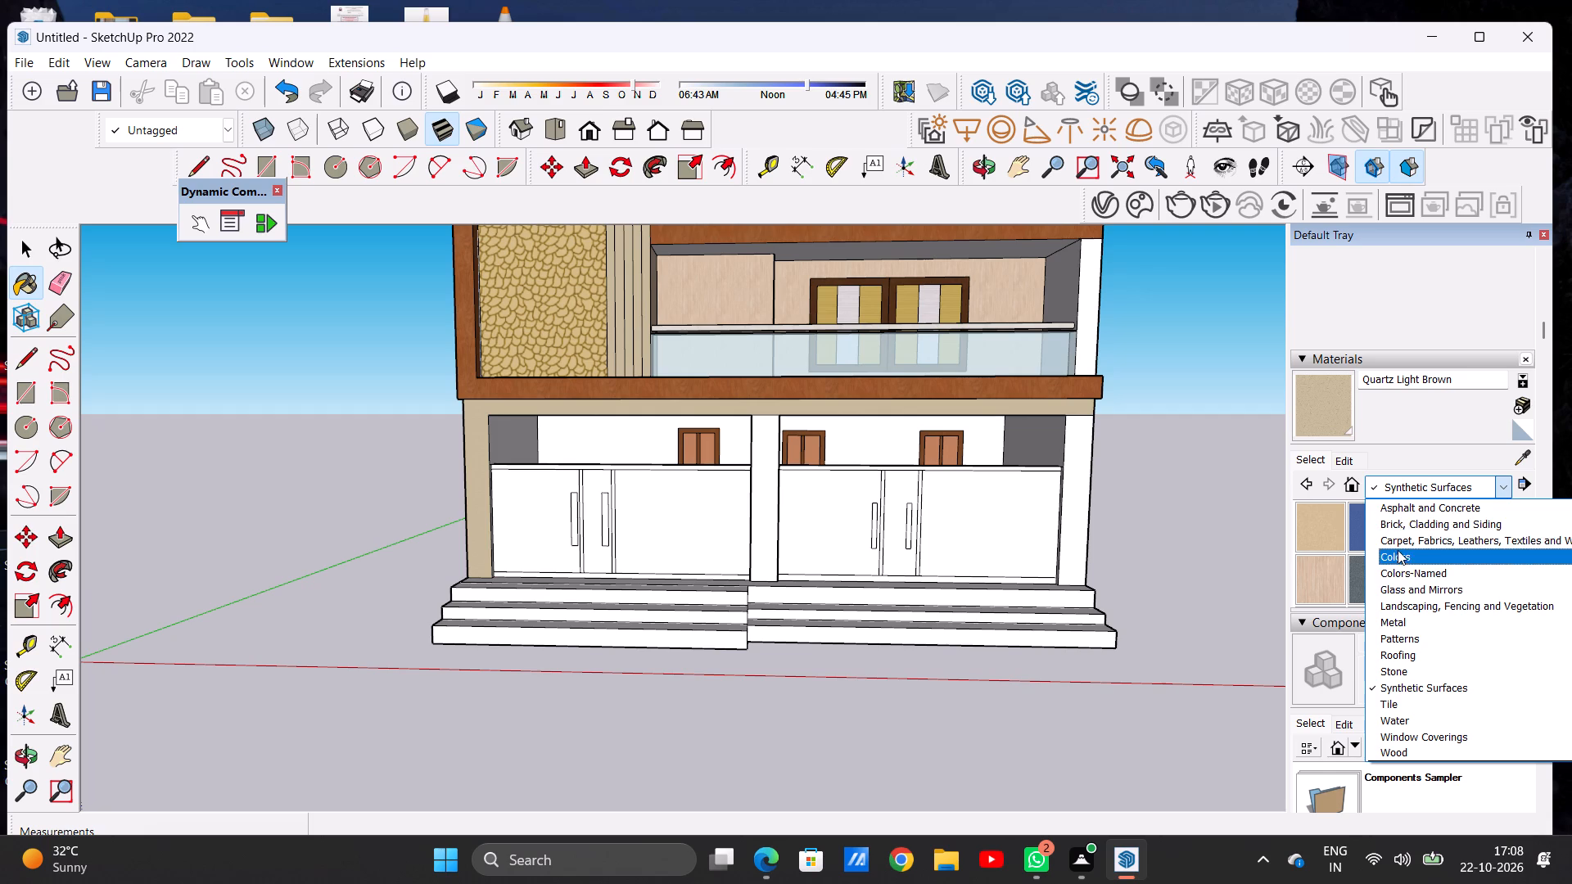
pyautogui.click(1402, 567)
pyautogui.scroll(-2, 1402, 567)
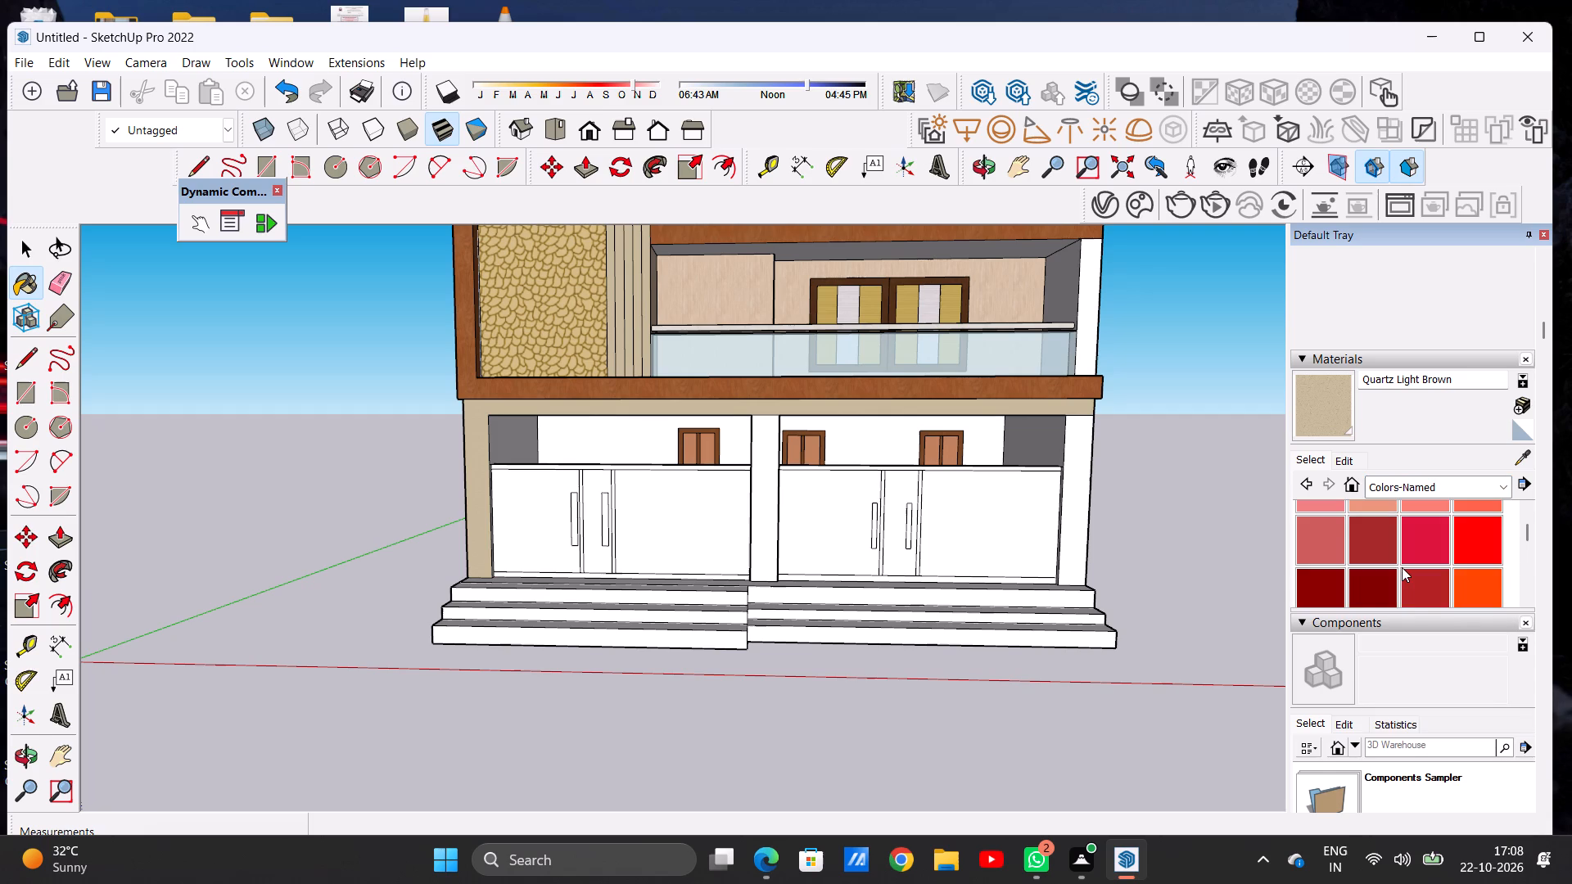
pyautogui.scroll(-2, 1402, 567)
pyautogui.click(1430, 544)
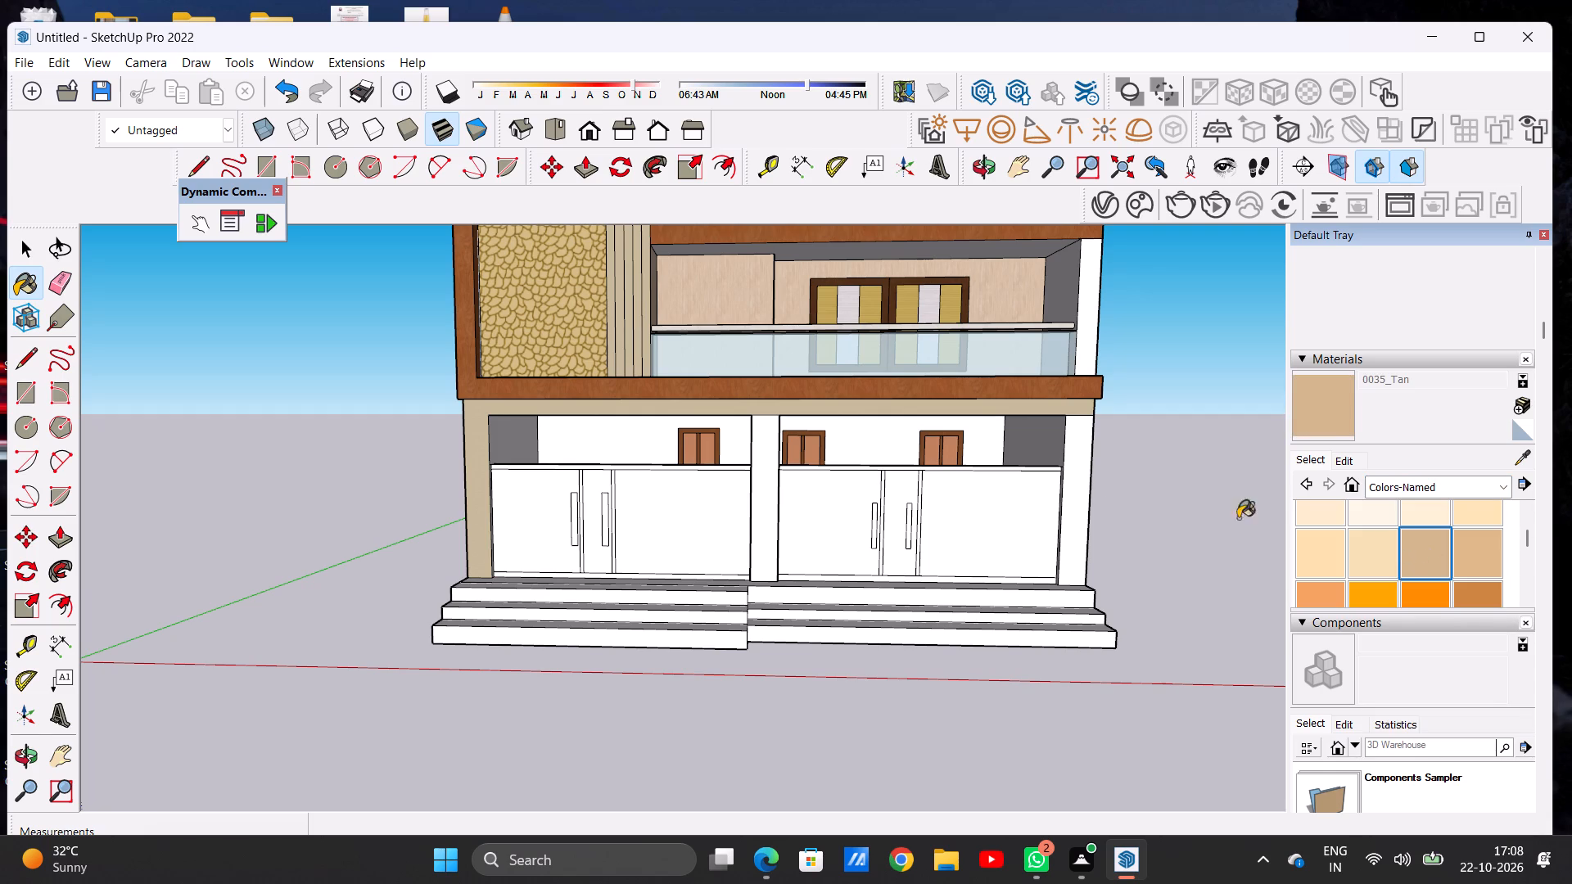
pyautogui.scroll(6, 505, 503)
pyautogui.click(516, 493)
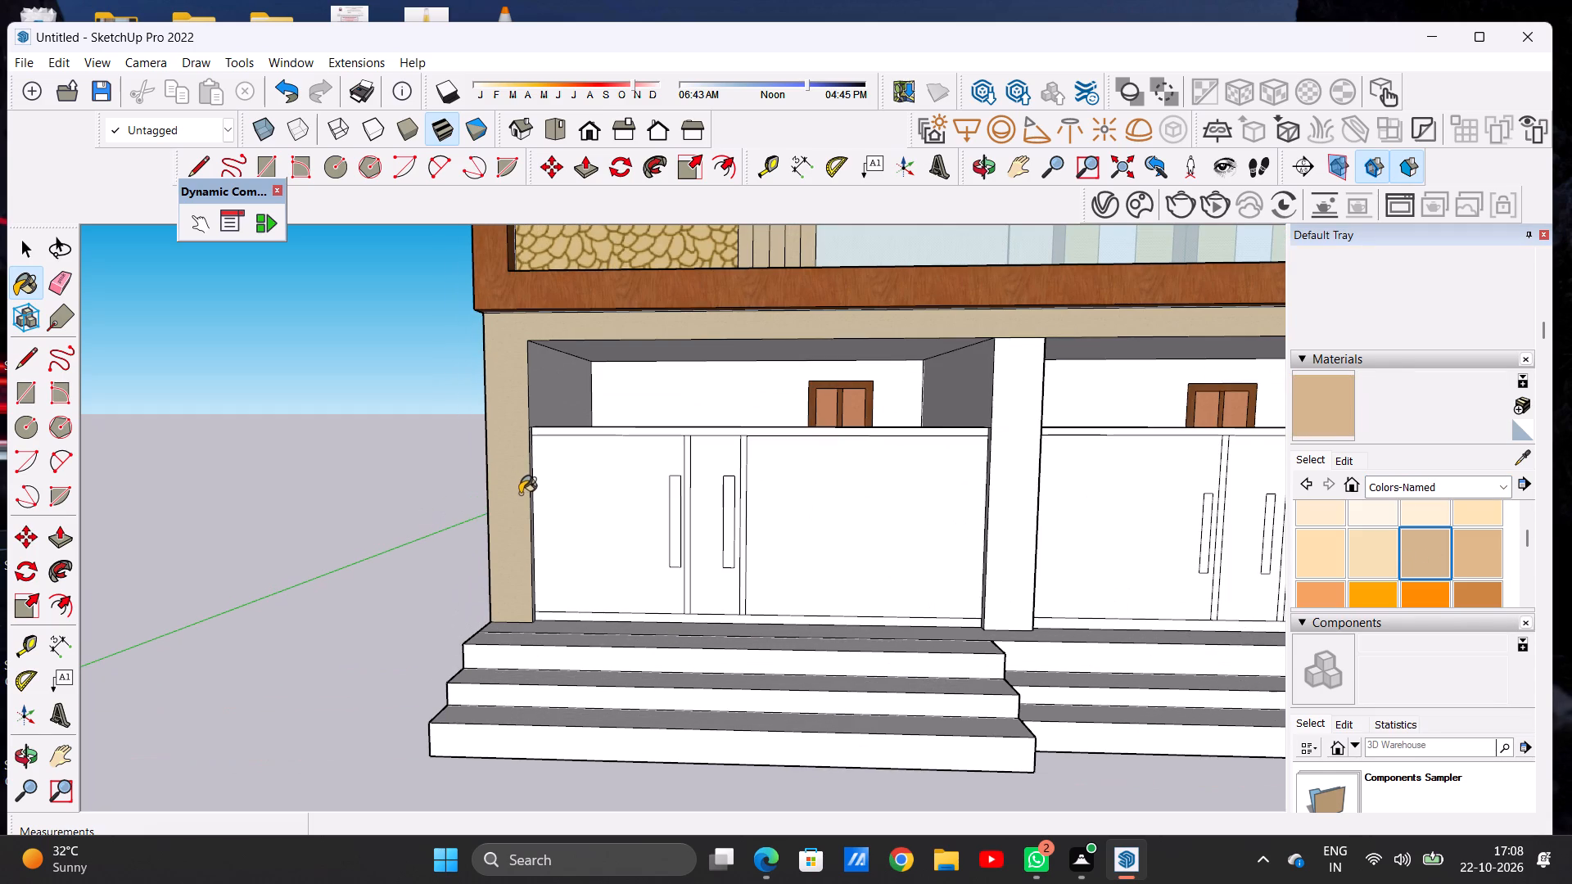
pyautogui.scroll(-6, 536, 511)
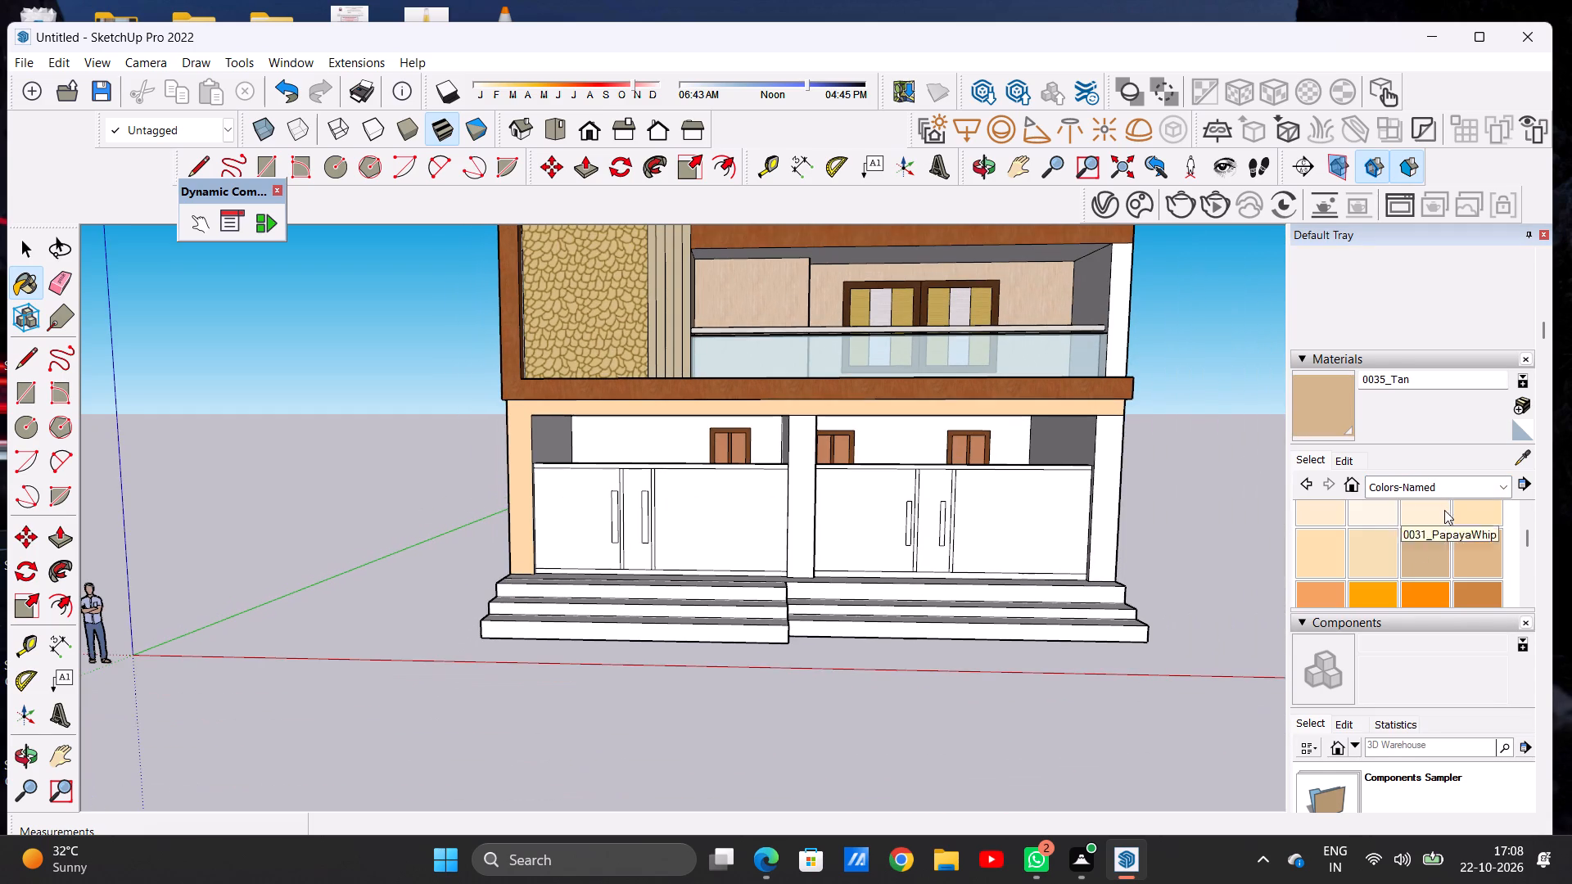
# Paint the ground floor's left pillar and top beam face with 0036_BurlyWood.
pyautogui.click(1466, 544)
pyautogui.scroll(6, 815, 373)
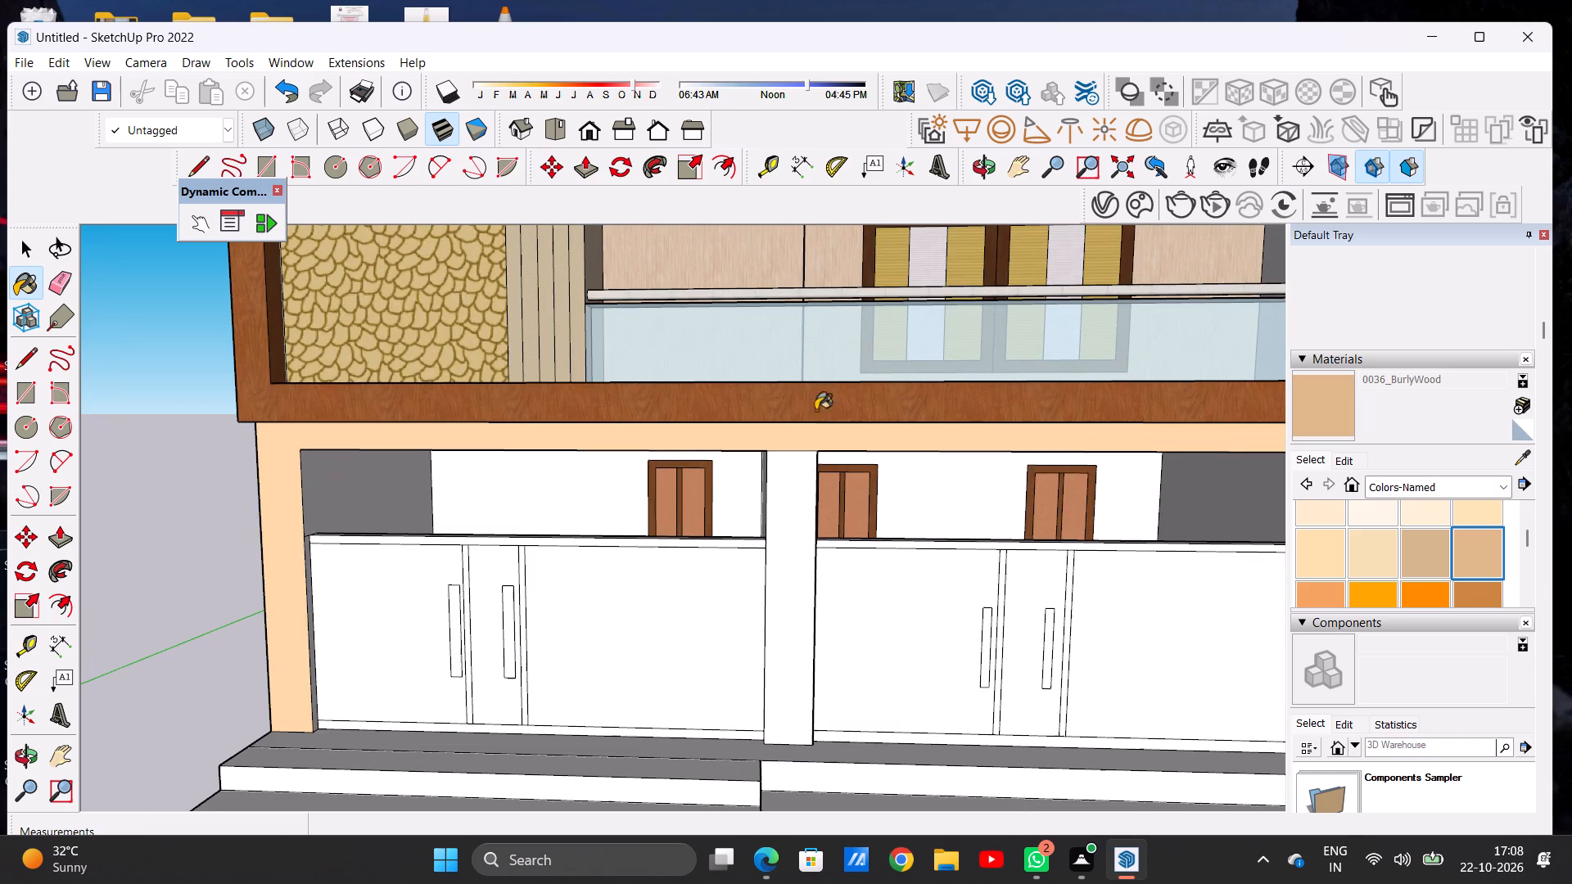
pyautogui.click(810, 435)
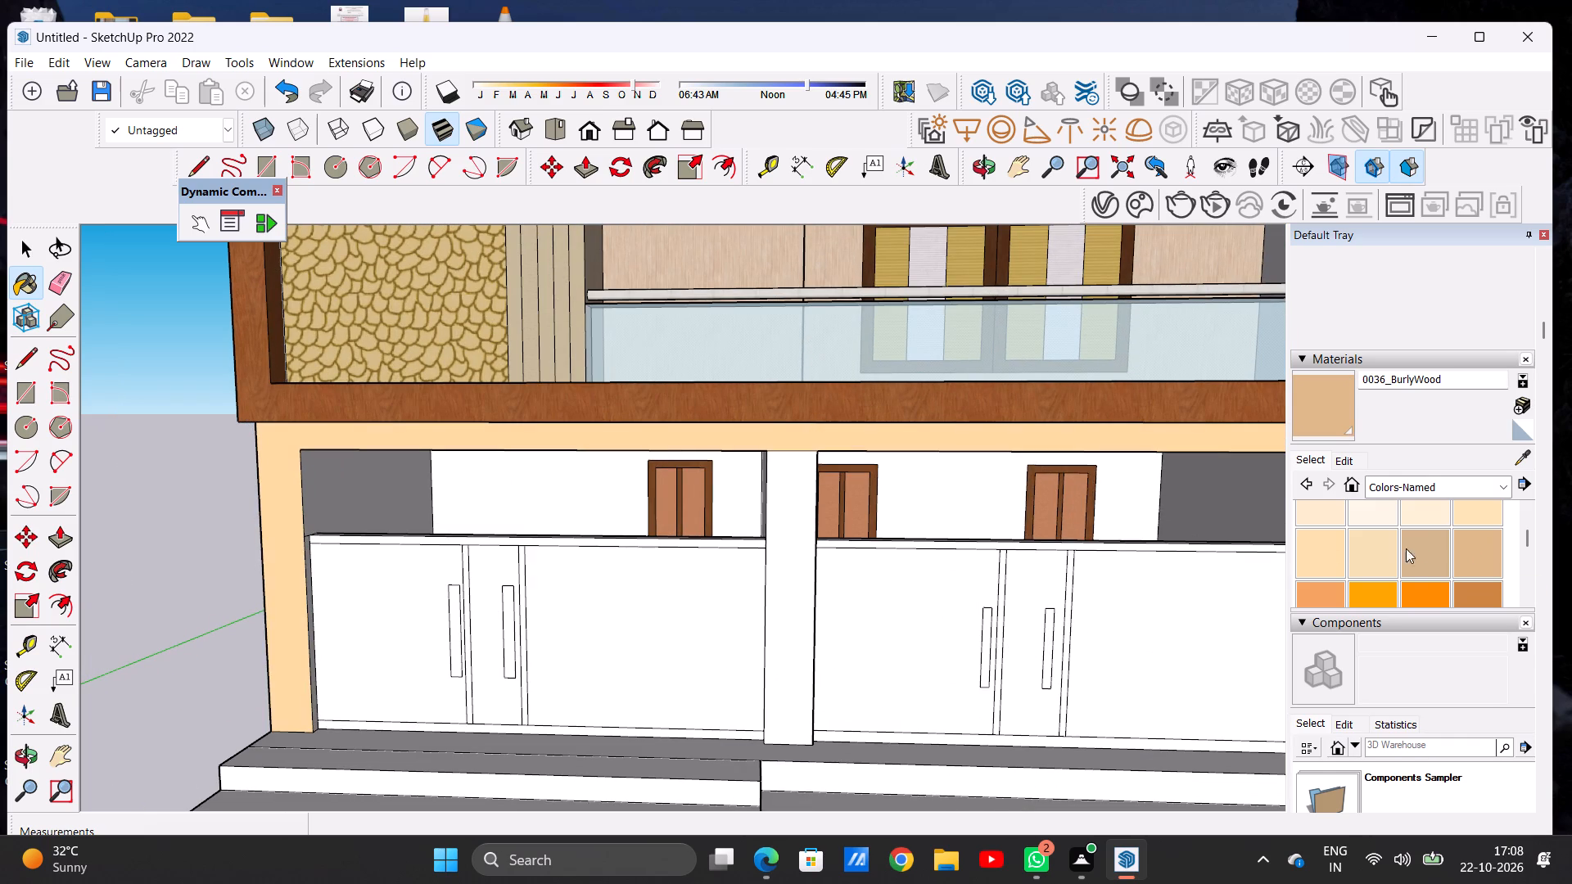
# Repaint the ground floor's left pillar and top beam face with 0035_Tan.
pyautogui.click(1425, 548)
pyautogui.scroll(5, 823, 472)
pyautogui.click(761, 411)
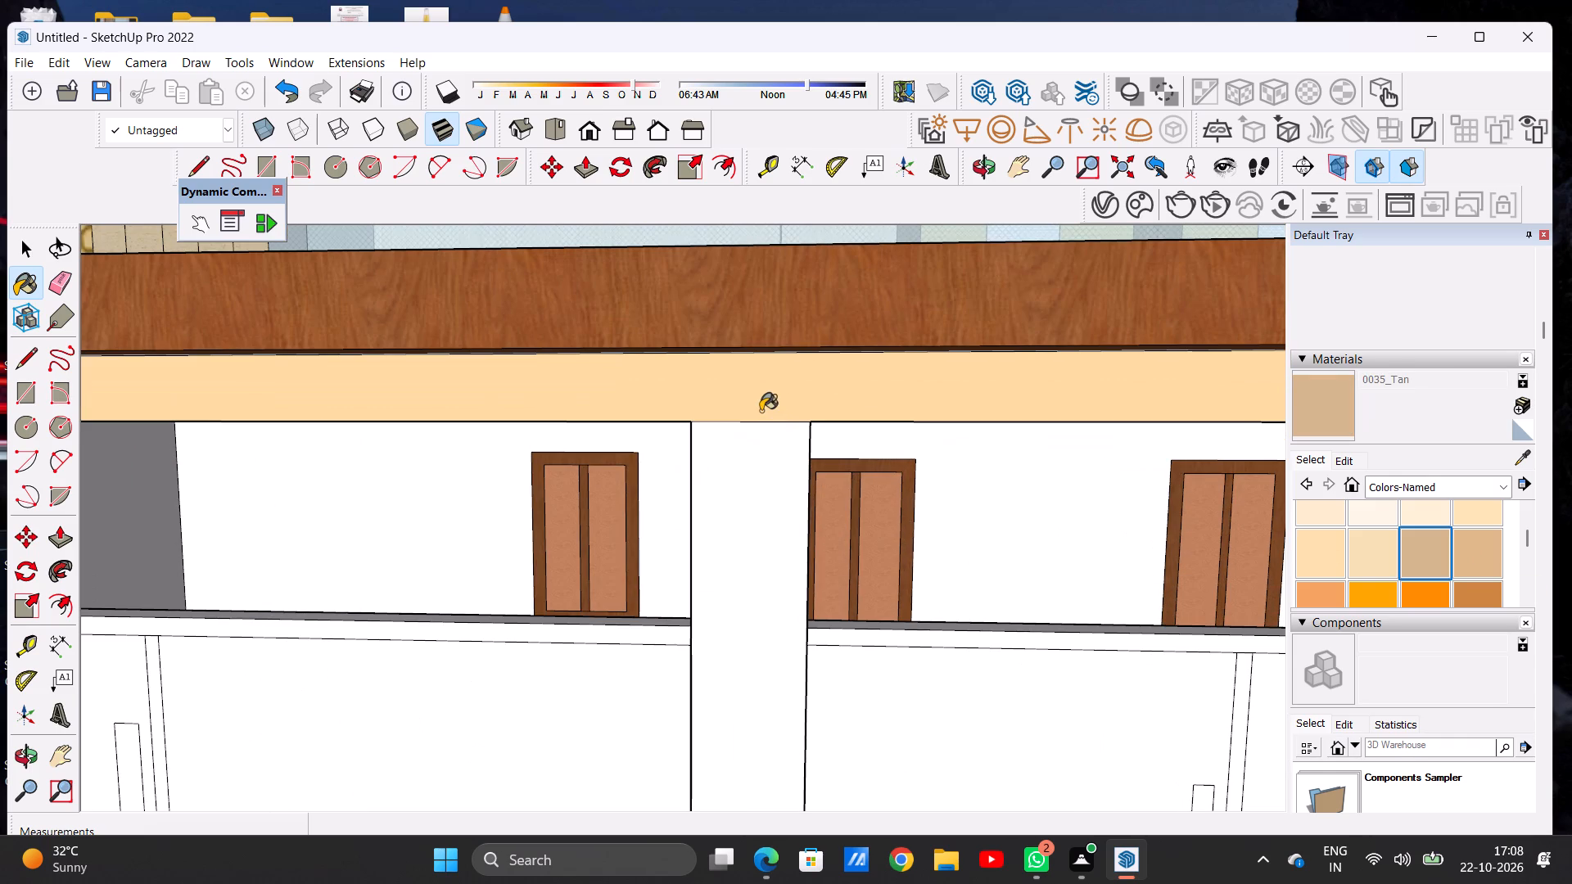
pyautogui.scroll(-7, 761, 411)
# Darken the 0035_Tan material's colour slightly.
pyautogui.click(1343, 461)
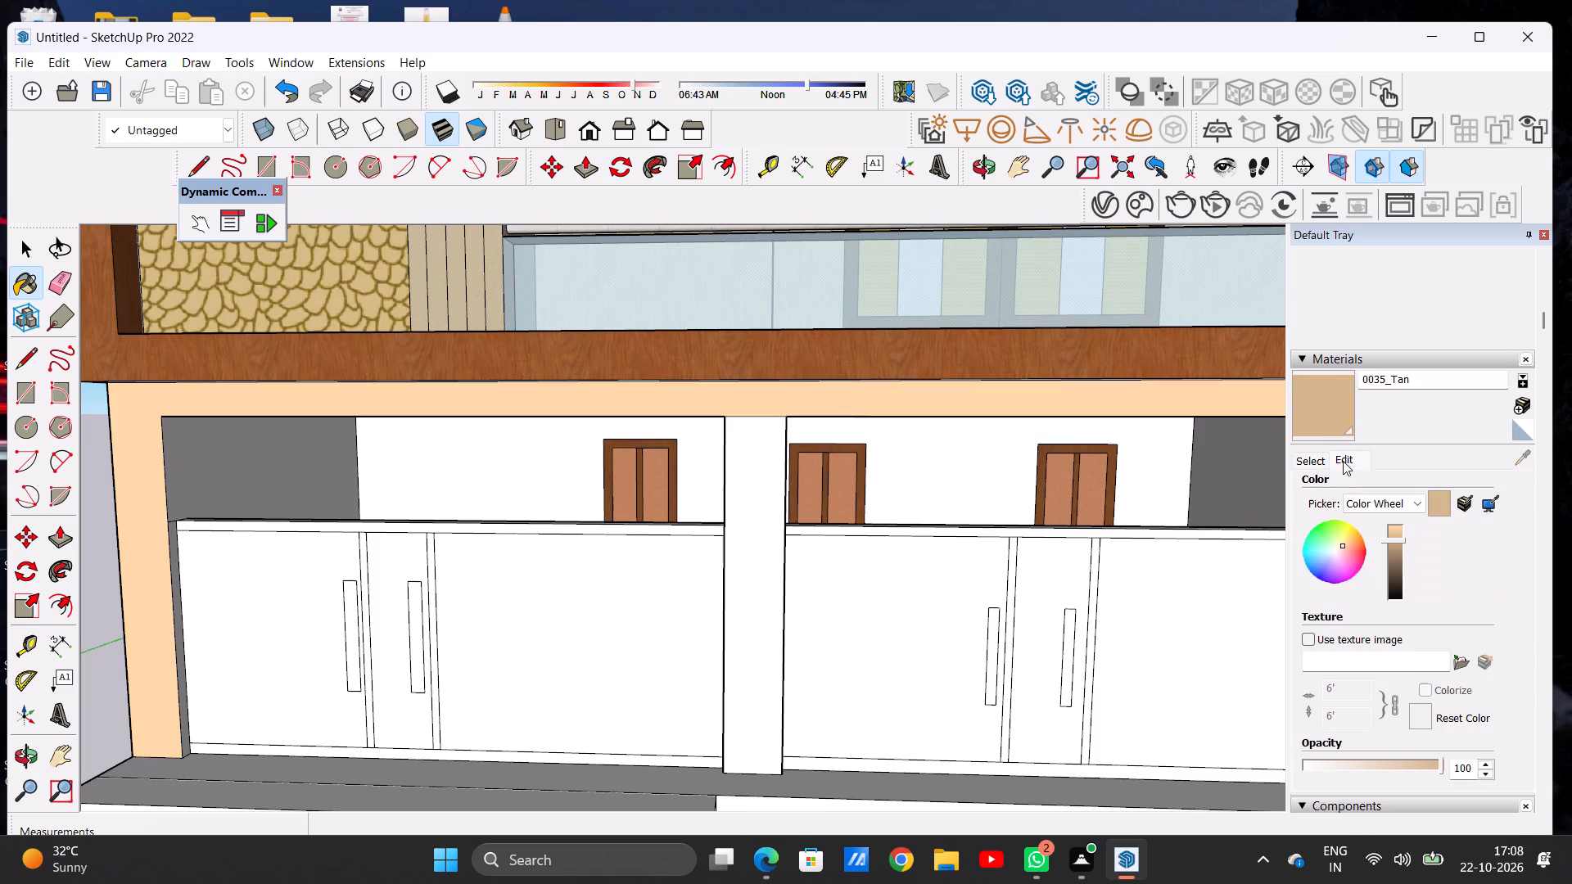
pyautogui.click(1392, 546)
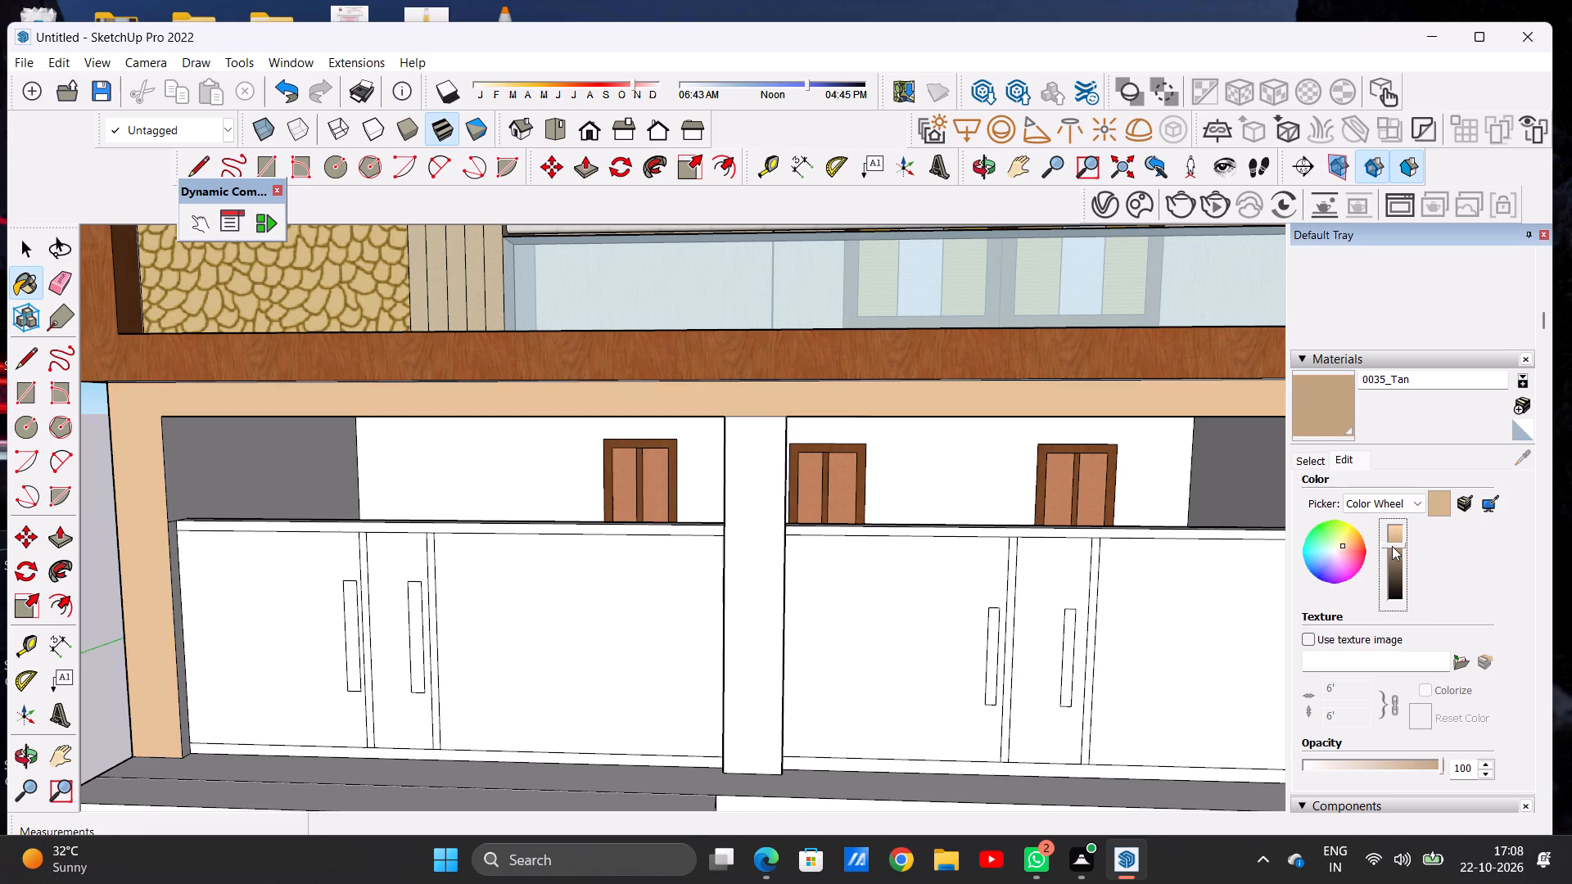
# Paint the front faces of the ground floor's middle and right pillars with the edited 0035_Tan material.
pyautogui.scroll(-5, 748, 521)
pyautogui.scroll(6, 755, 509)
pyautogui.click(755, 509)
pyautogui.scroll(-10, 703, 512)
pyautogui.scroll(3, 1012, 516)
pyautogui.scroll(6, 938, 489)
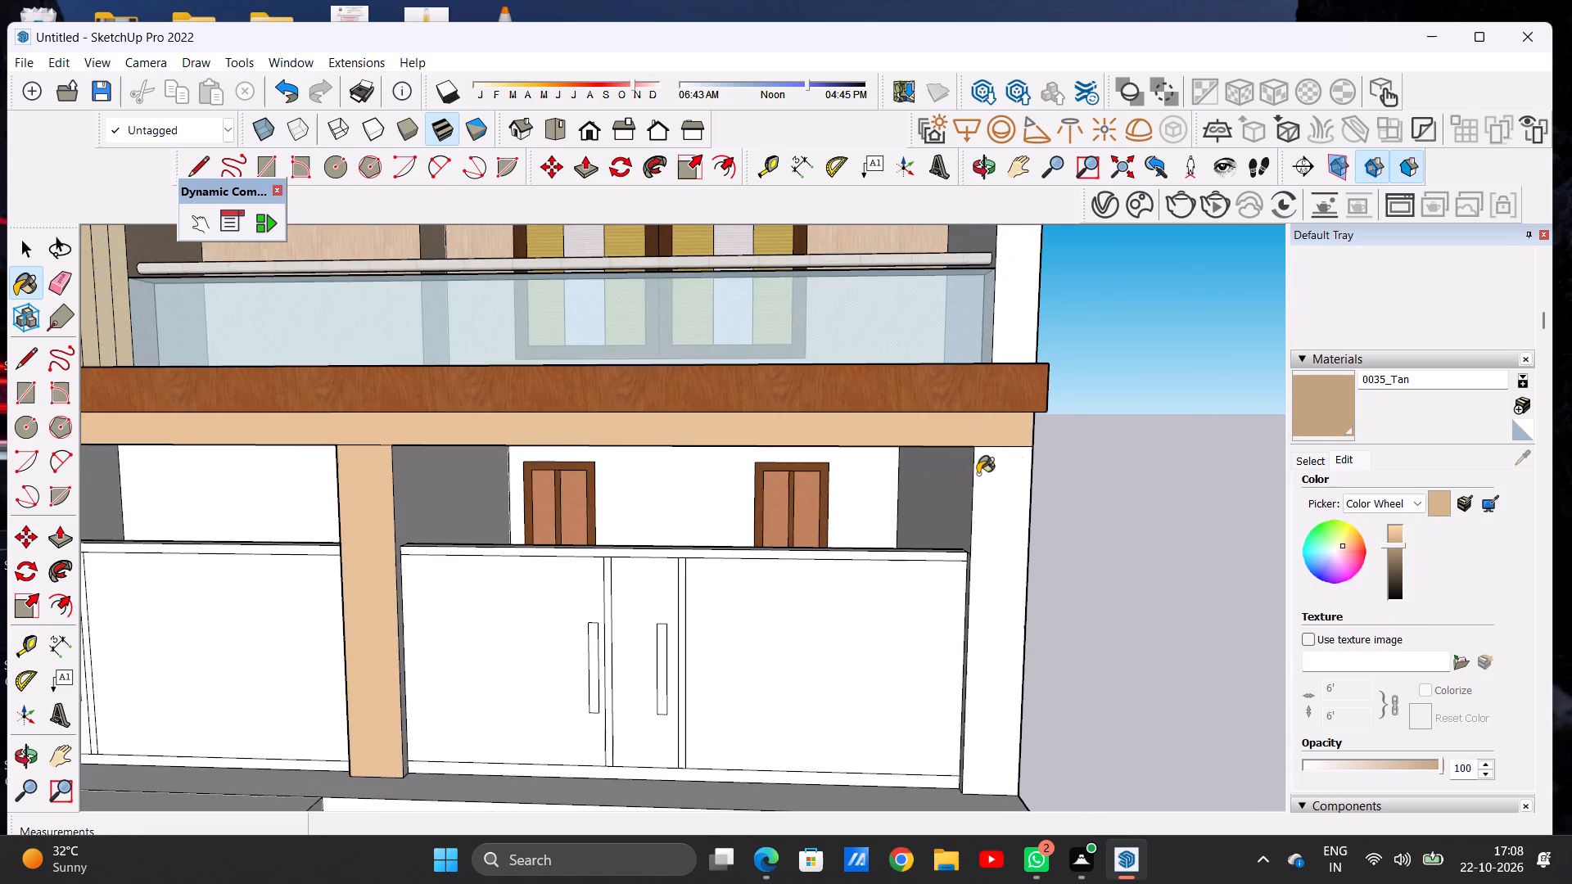
pyautogui.scroll(7, 1005, 474)
pyautogui.click(1005, 474)
pyautogui.scroll(-9, 849, 485)
pyautogui.scroll(-7, 950, 507)
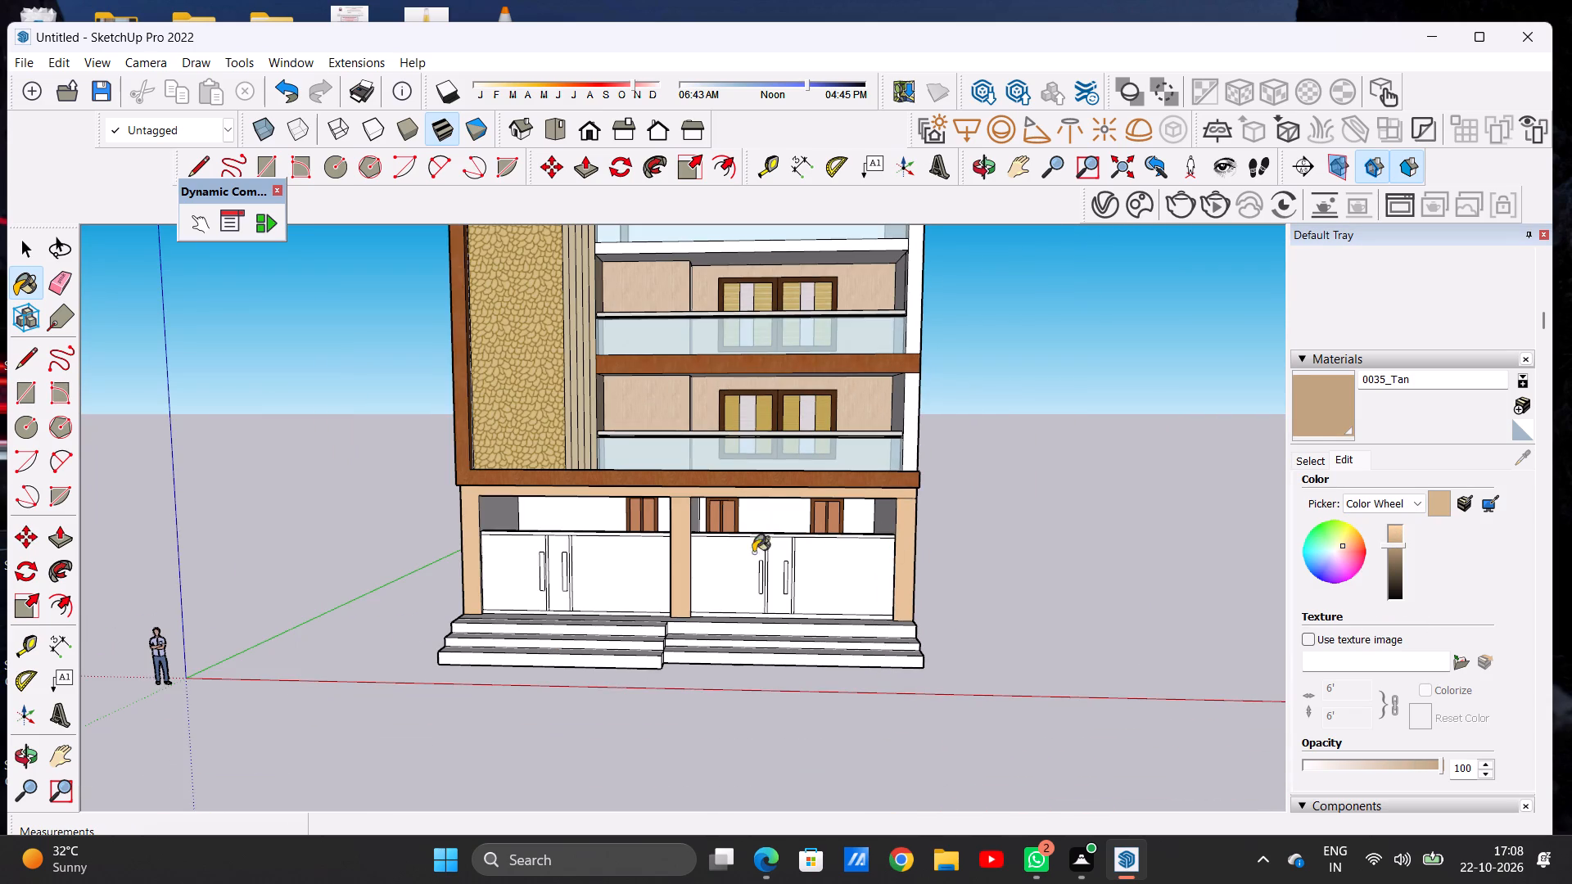
pyautogui.scroll(-4, 642, 571)
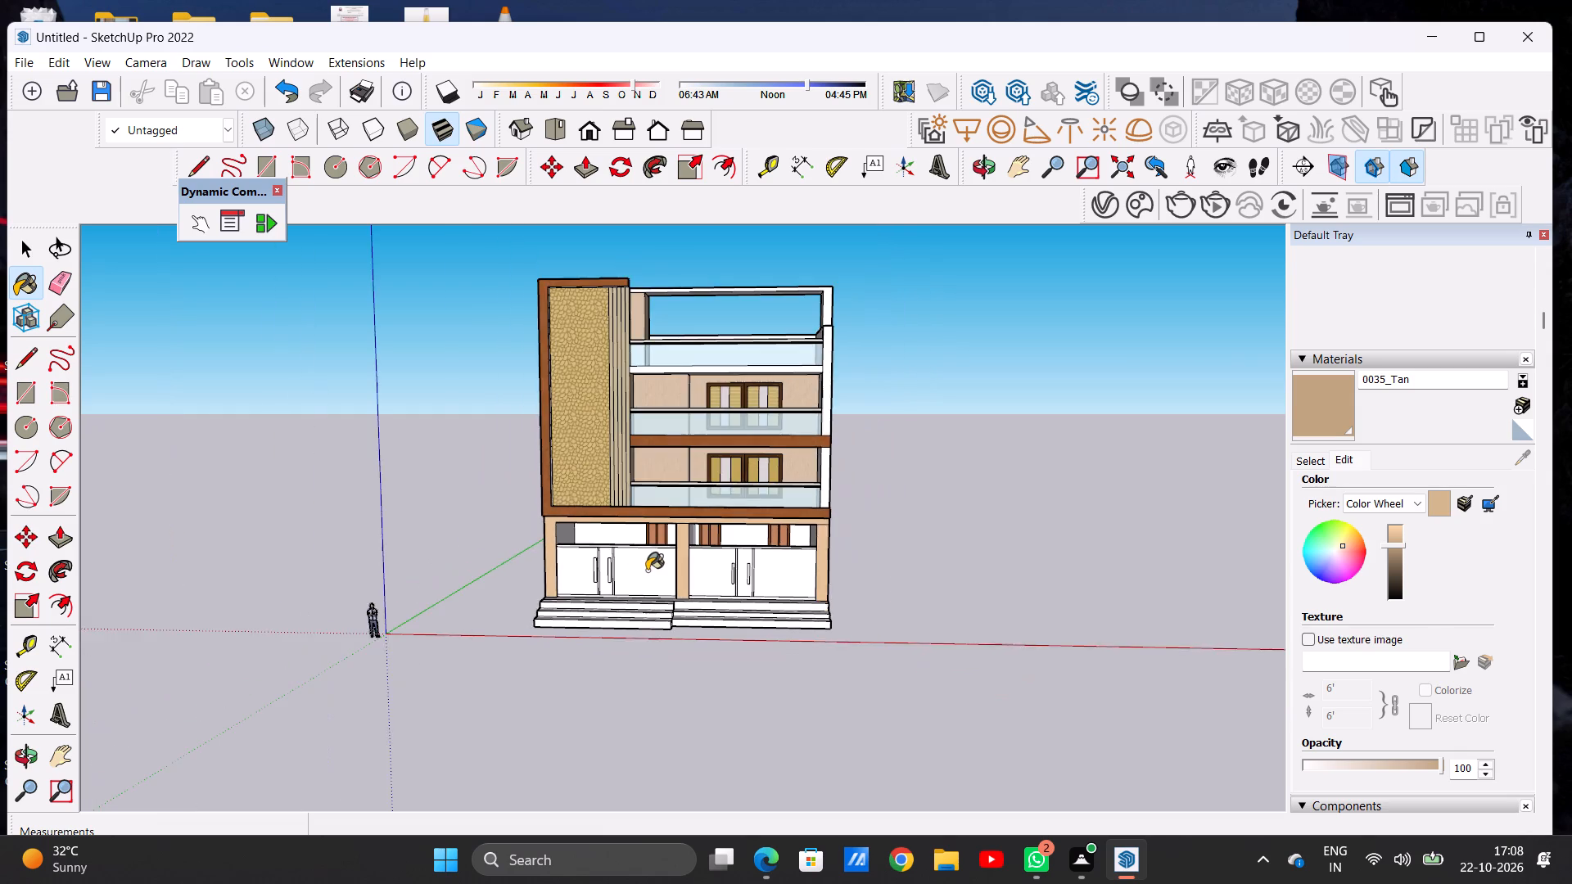
pyautogui.scroll(6, 625, 567)
pyautogui.scroll(6, 572, 500)
pyautogui.scroll(6, 447, 499)
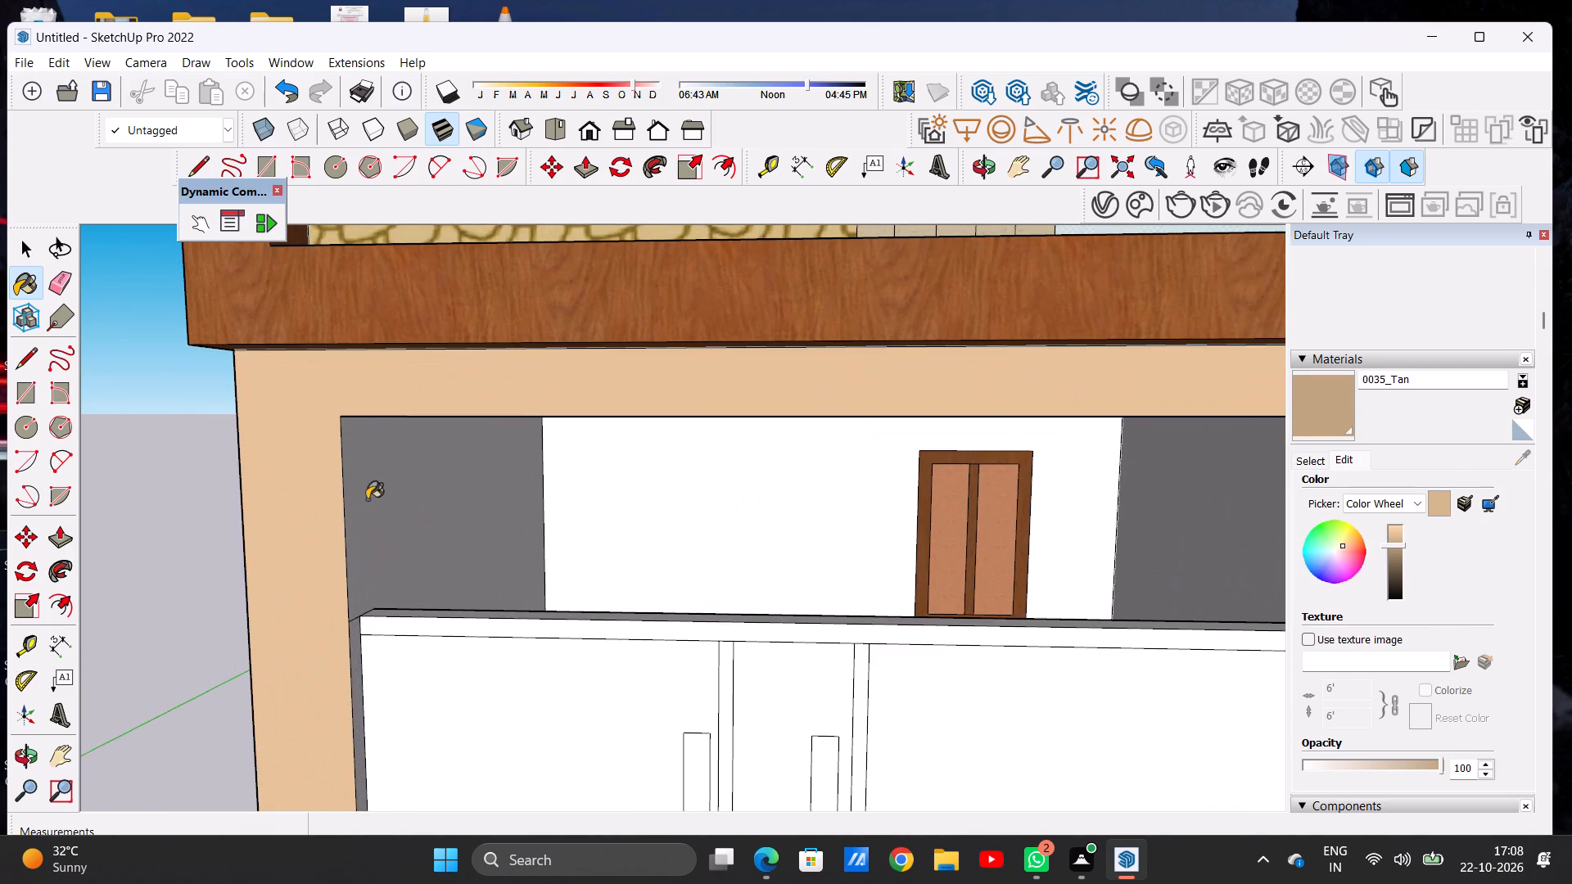
# Paint the inner side wall behind the ground floor's left pillar and its narrow strip beside the white front with 0035_Tan.
pyautogui.scroll(6, 387, 498)
pyautogui.click(377, 498)
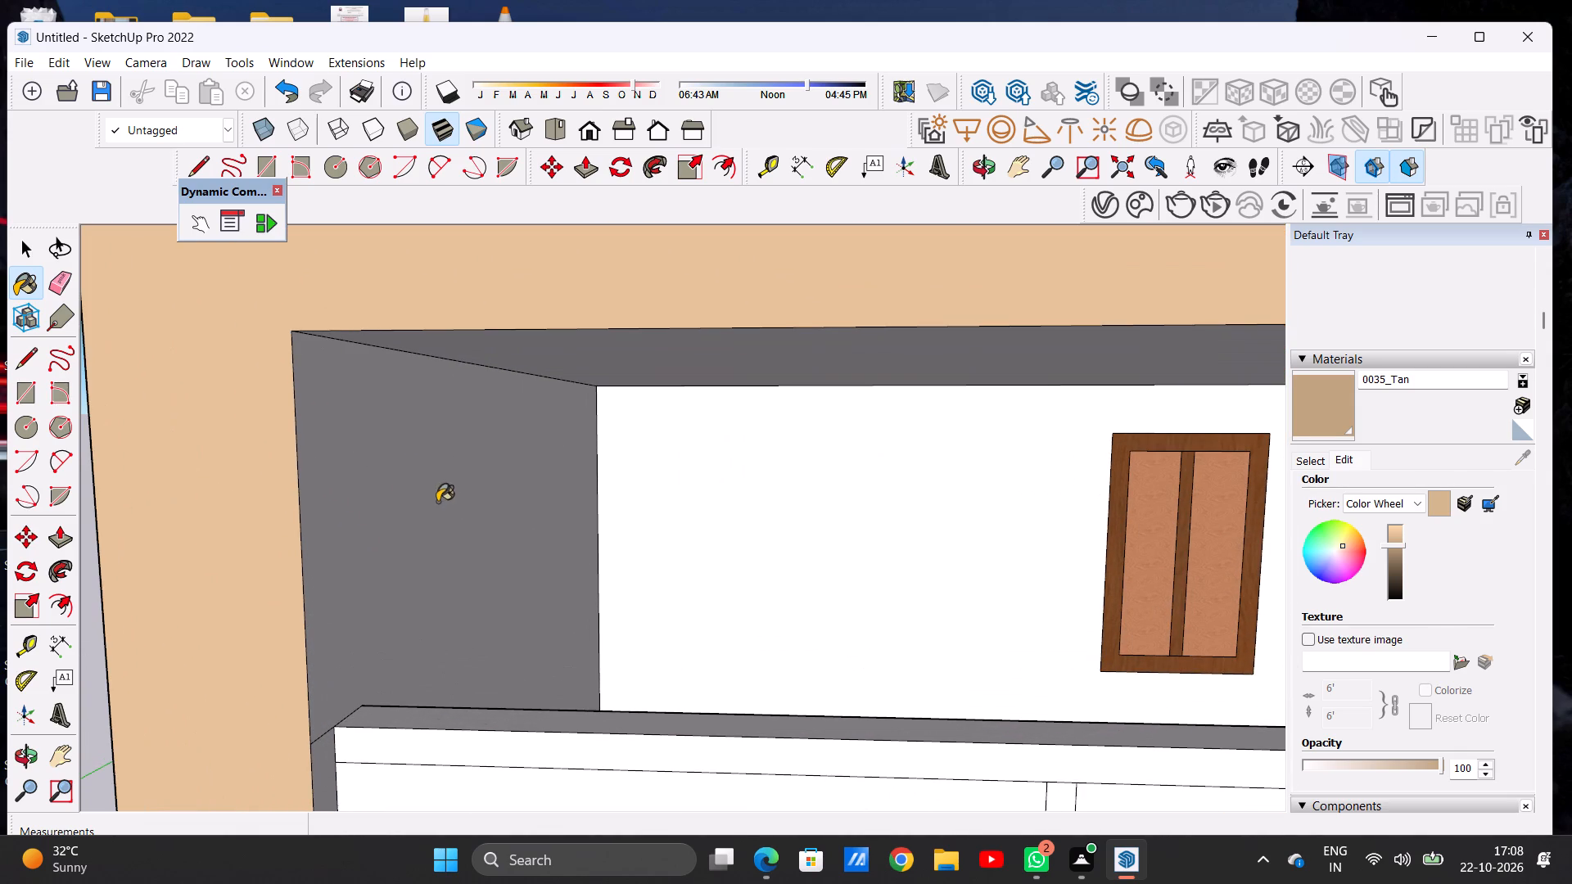
pyautogui.scroll(-9, 440, 504)
pyautogui.scroll(3, 394, 635)
pyautogui.scroll(-1, 394, 635)
pyautogui.scroll(13, 394, 635)
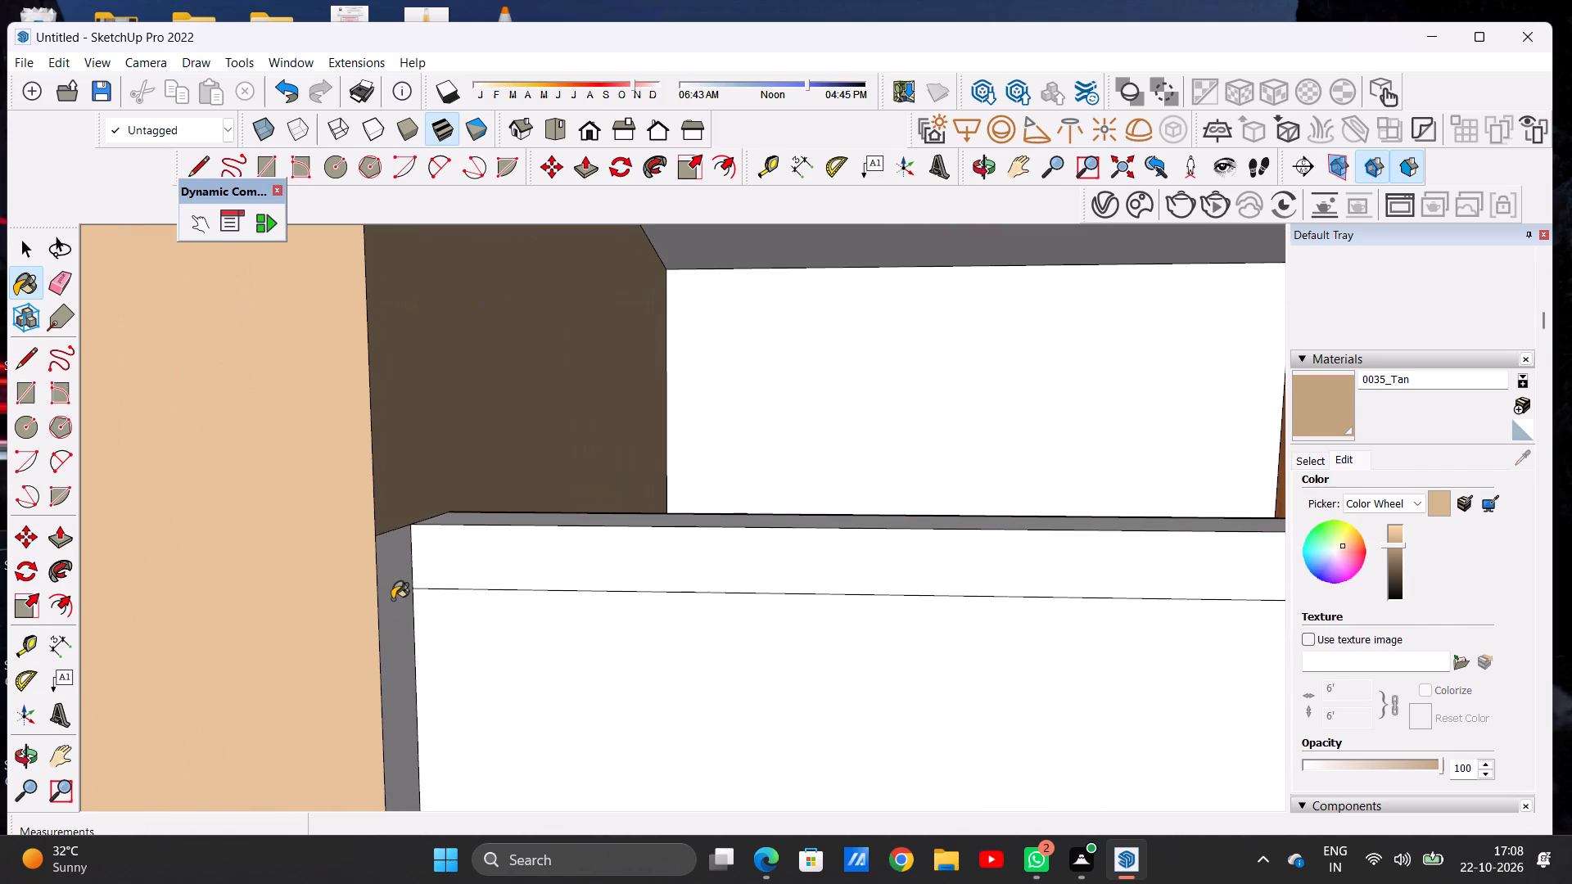
pyautogui.click(392, 599)
# Paint the ground floor's middle pillar side wall facing the left bay, including the narrow strip beside the white front, with 0035_Tan.
pyautogui.scroll(-9, 395, 571)
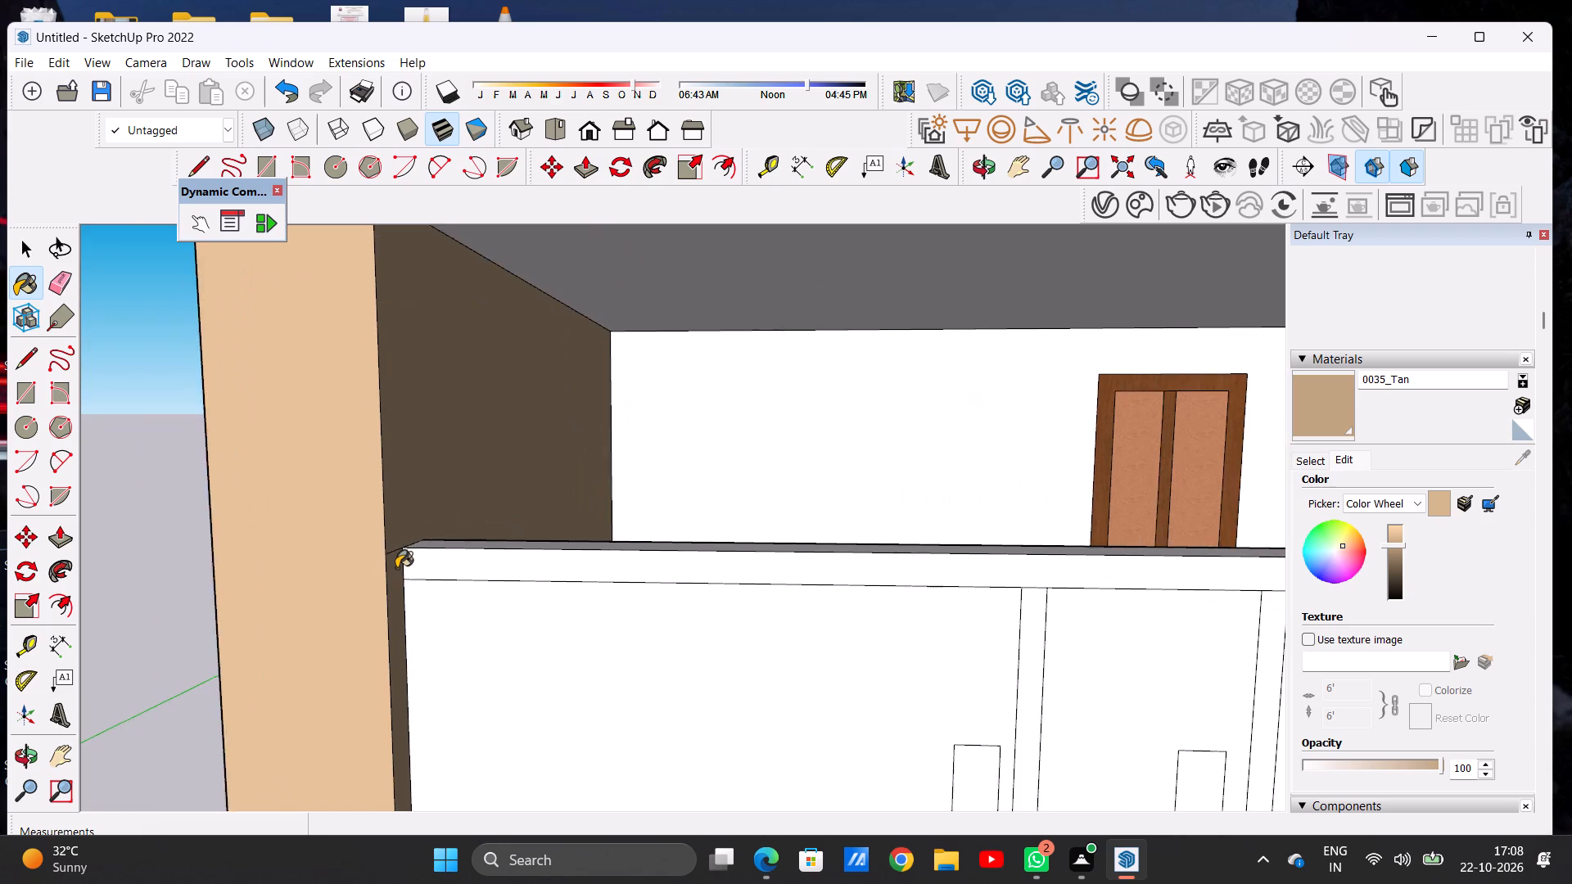
pyautogui.scroll(-16, 489, 513)
pyautogui.moveTo(624, 596); pyautogui.dragTo(795, 620, button='middle')
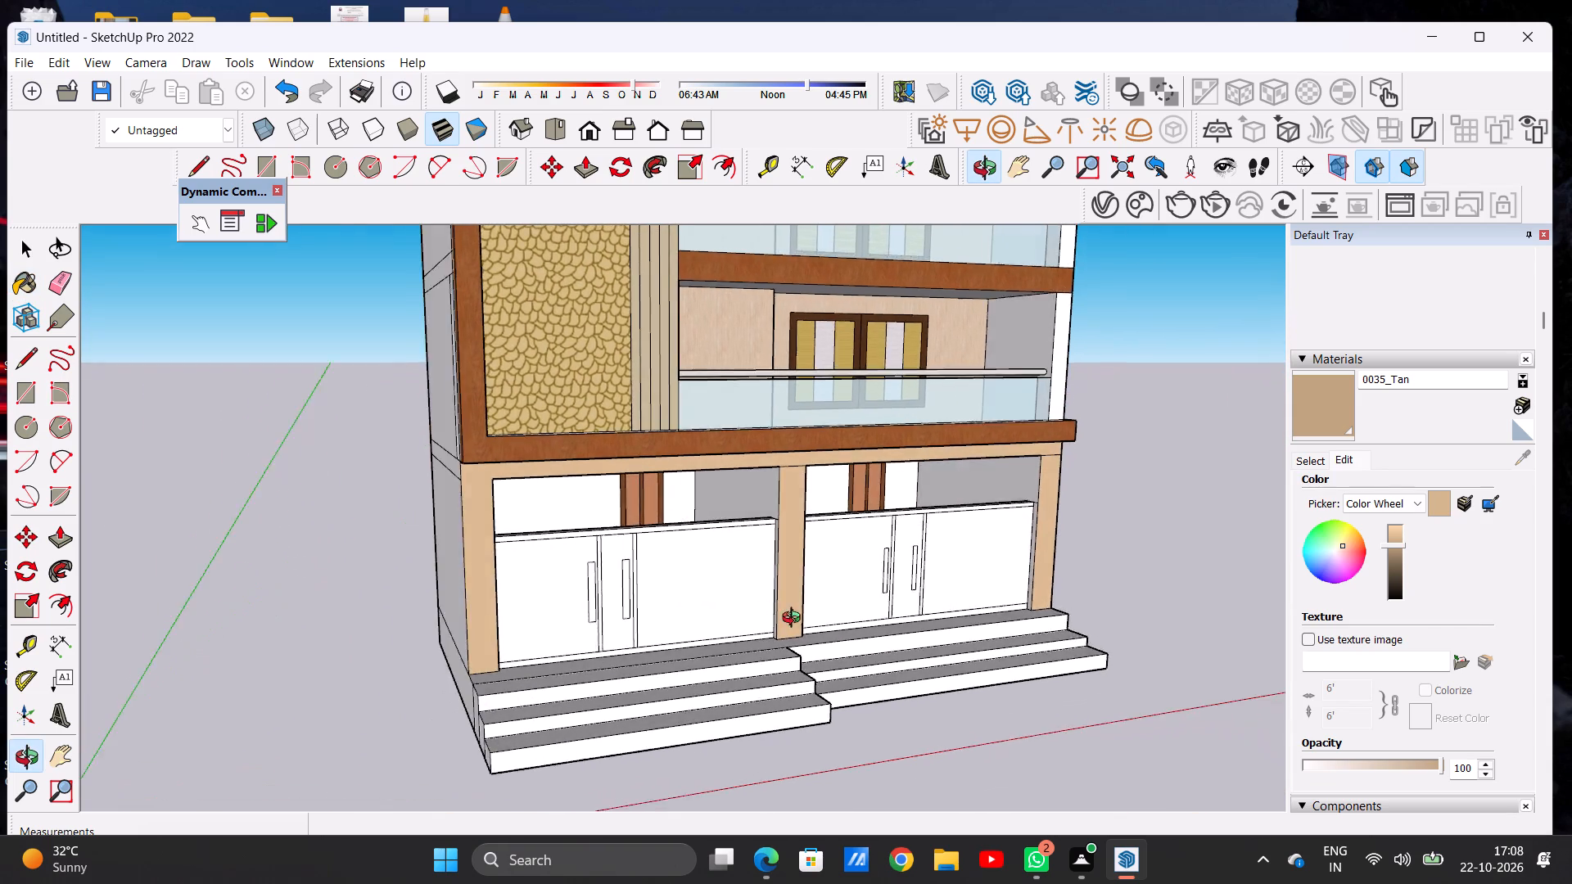
pyautogui.moveTo(795, 620); pyautogui.dragTo(823, 640, button='middle')
pyautogui.scroll(8, 774, 548)
pyautogui.scroll(3, 770, 448)
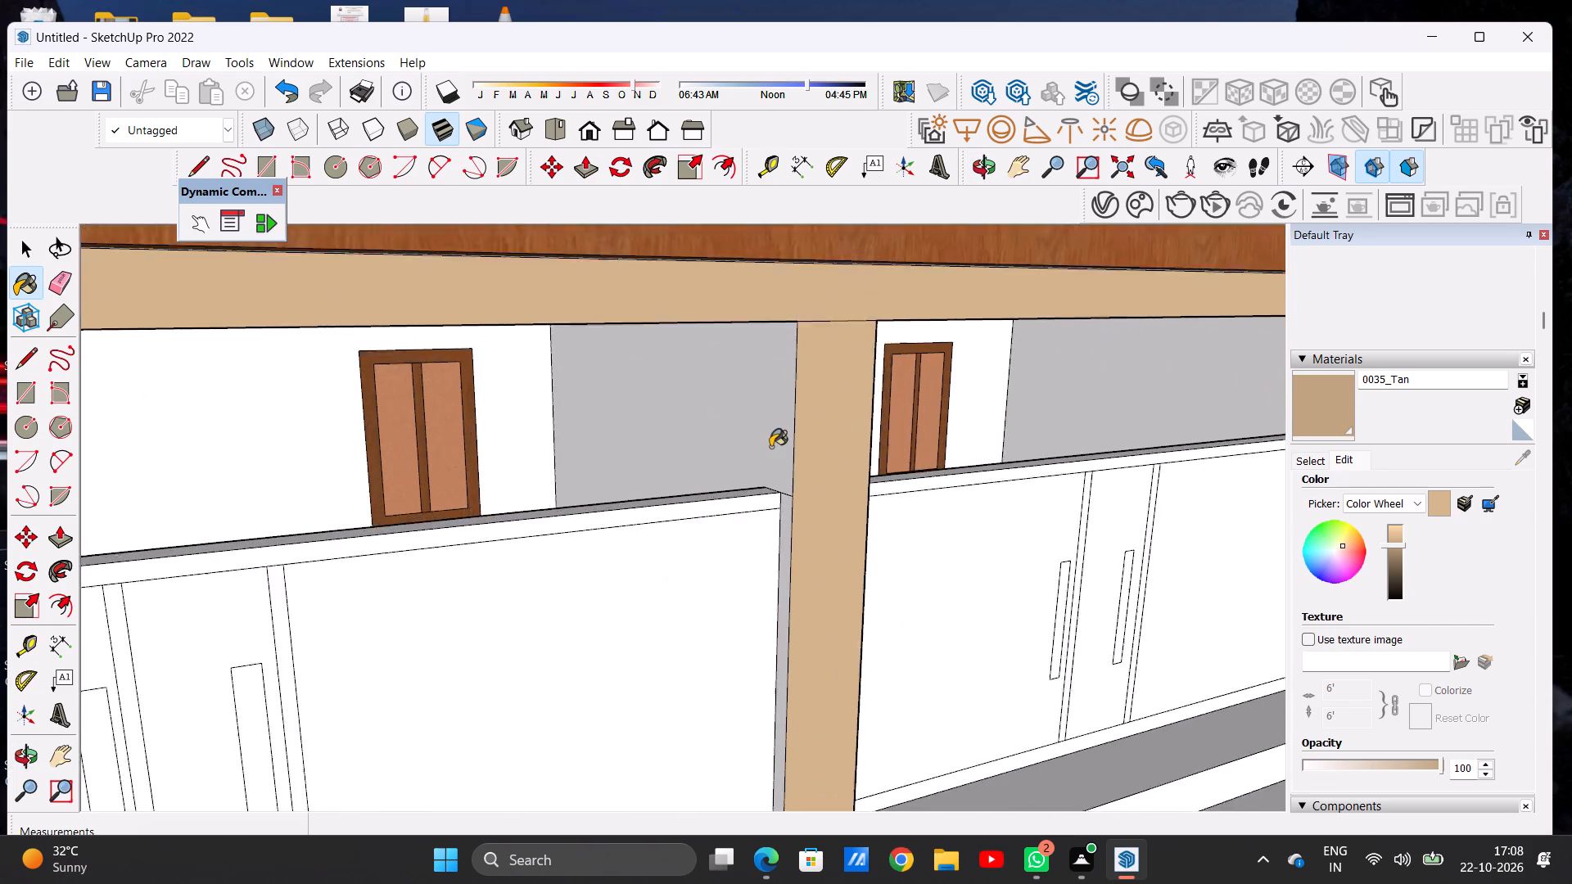
pyautogui.scroll(4, 770, 447)
pyautogui.click(788, 425)
pyautogui.scroll(7, 794, 562)
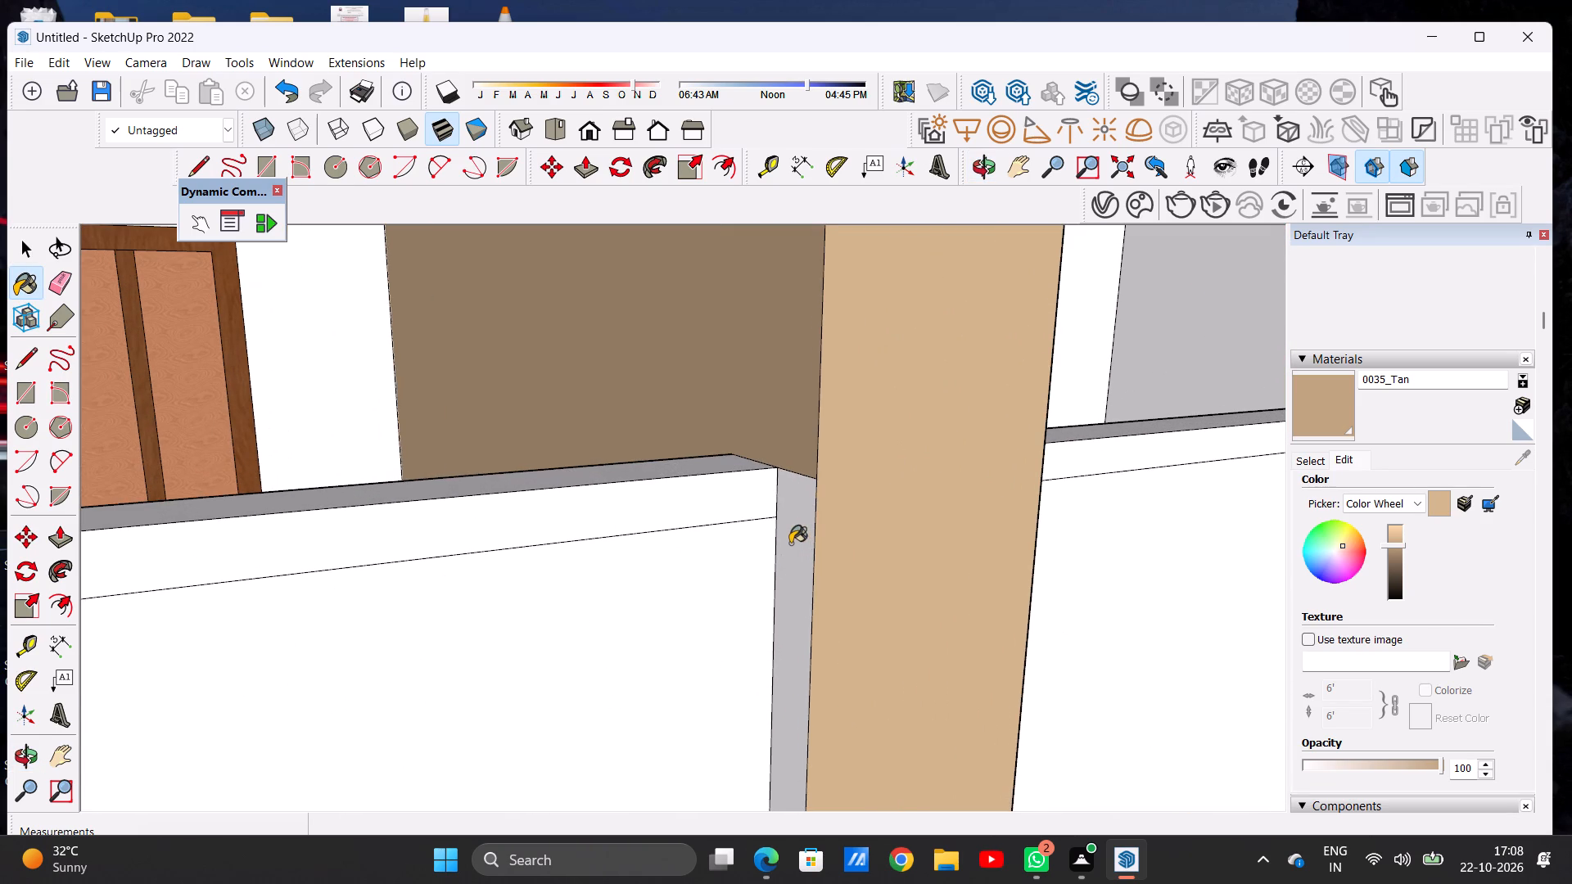
pyautogui.click(790, 543)
# Paint the ground floor's middle pillar side wall facing the right bay with 0035_Tan.
pyautogui.scroll(-20, 615, 542)
pyautogui.scroll(-1, 615, 542)
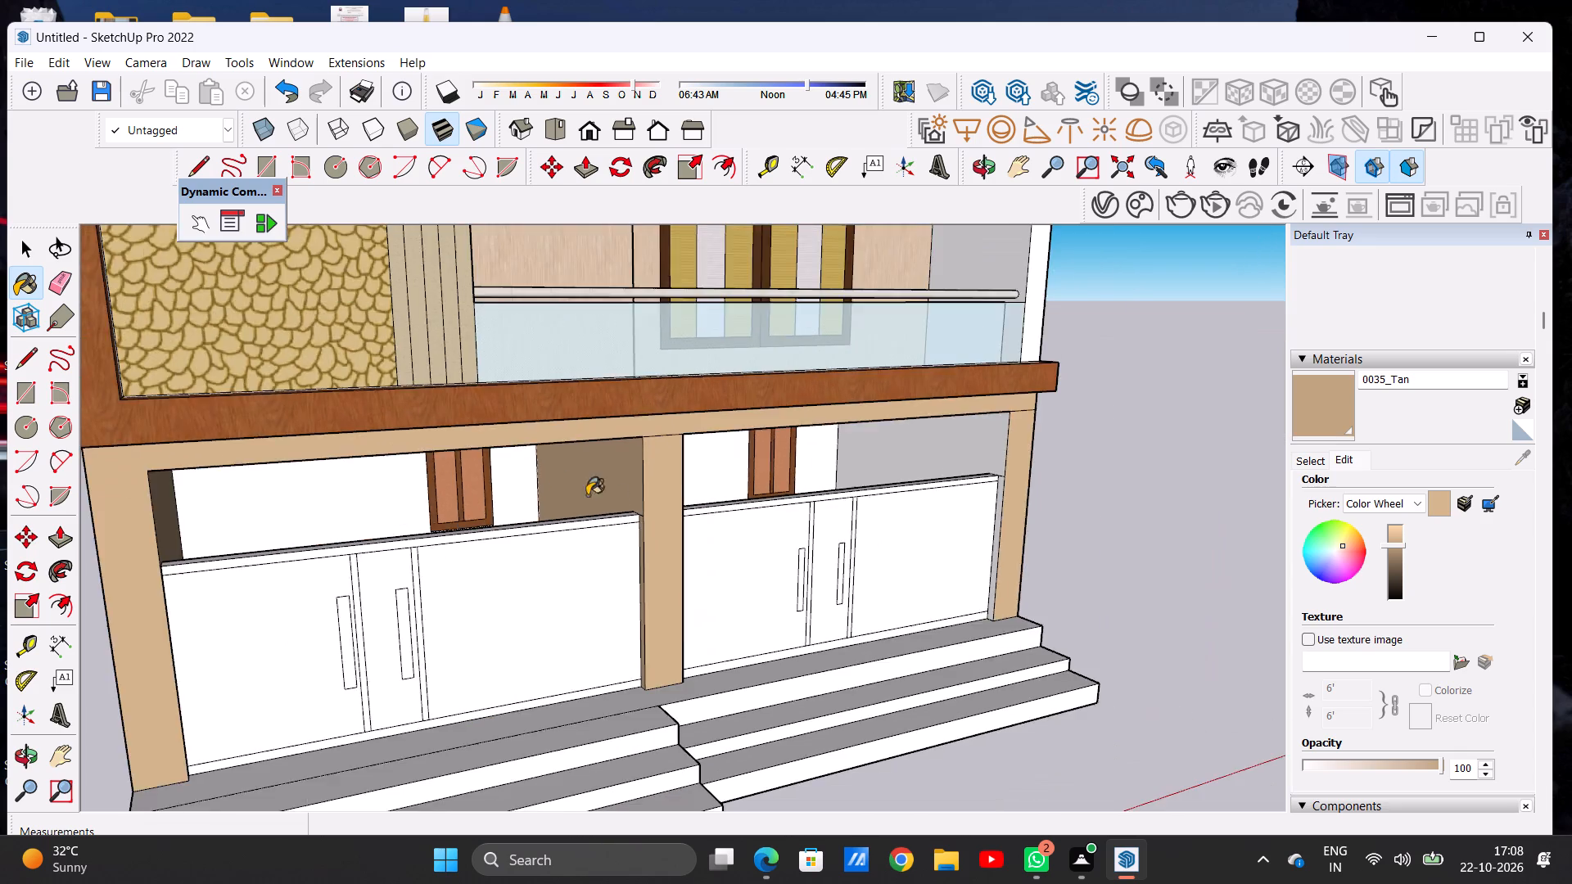
pyautogui.scroll(-7, 587, 495)
pyautogui.moveTo(692, 521); pyautogui.dragTo(247, 482, button='middle')
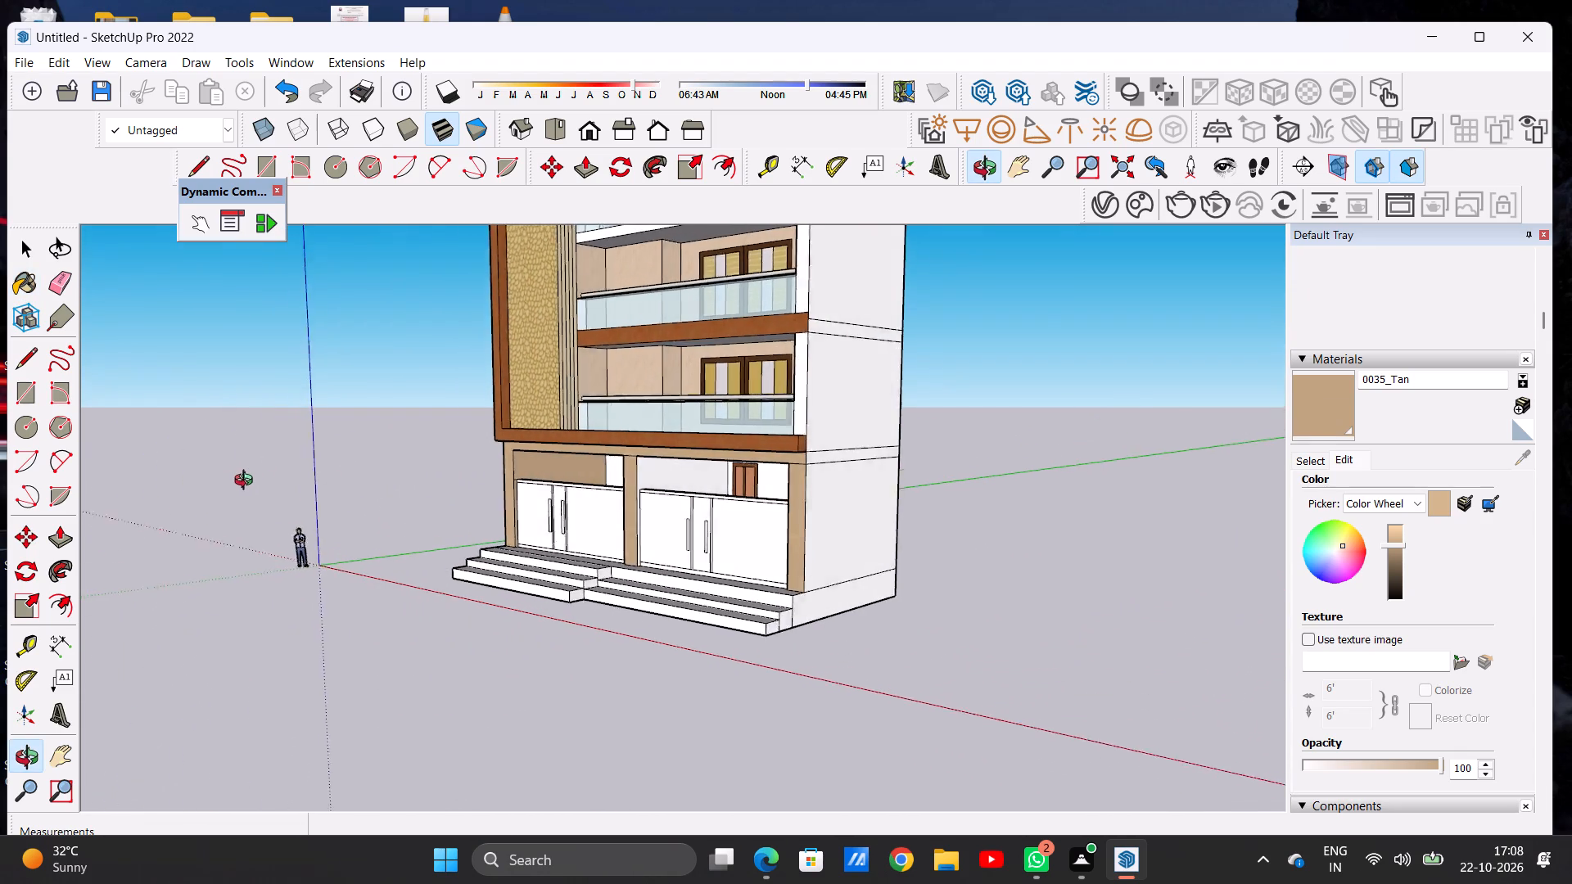
pyautogui.moveTo(247, 482); pyautogui.dragTo(230, 488, button='middle')
pyautogui.scroll(7, 708, 498)
pyautogui.scroll(7, 575, 485)
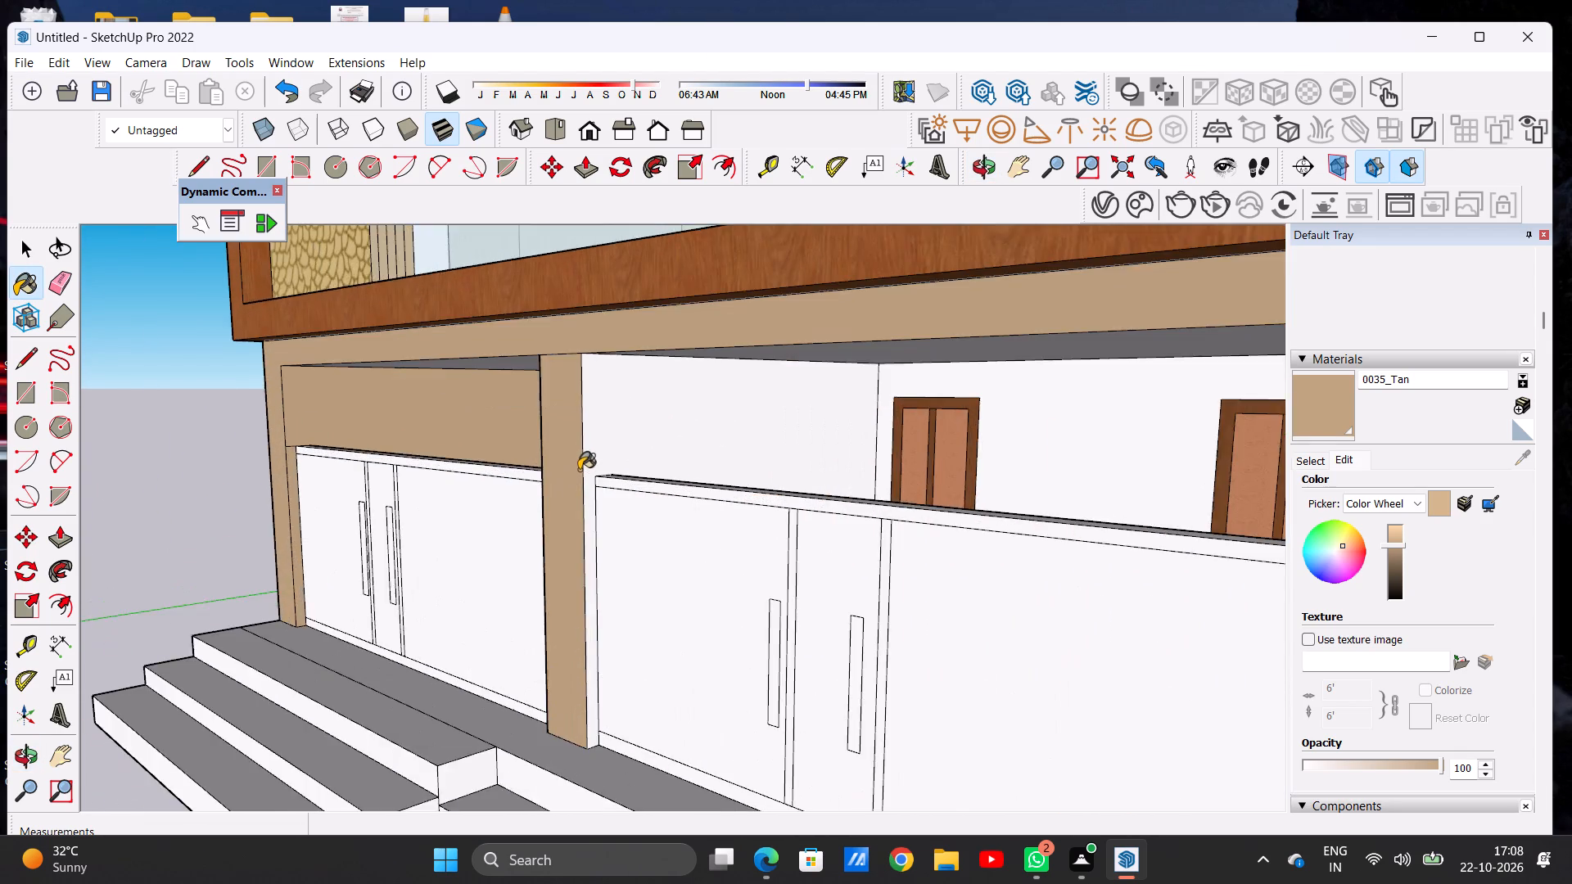
pyautogui.scroll(3, 579, 467)
pyautogui.scroll(-1, 580, 464)
pyautogui.scroll(2, 580, 462)
pyautogui.click(607, 435)
# Paint the inner side wall behind the ground floor's right pillar and its narrow strip beside the white front with 0035_Tan.
pyautogui.scroll(-13, 603, 488)
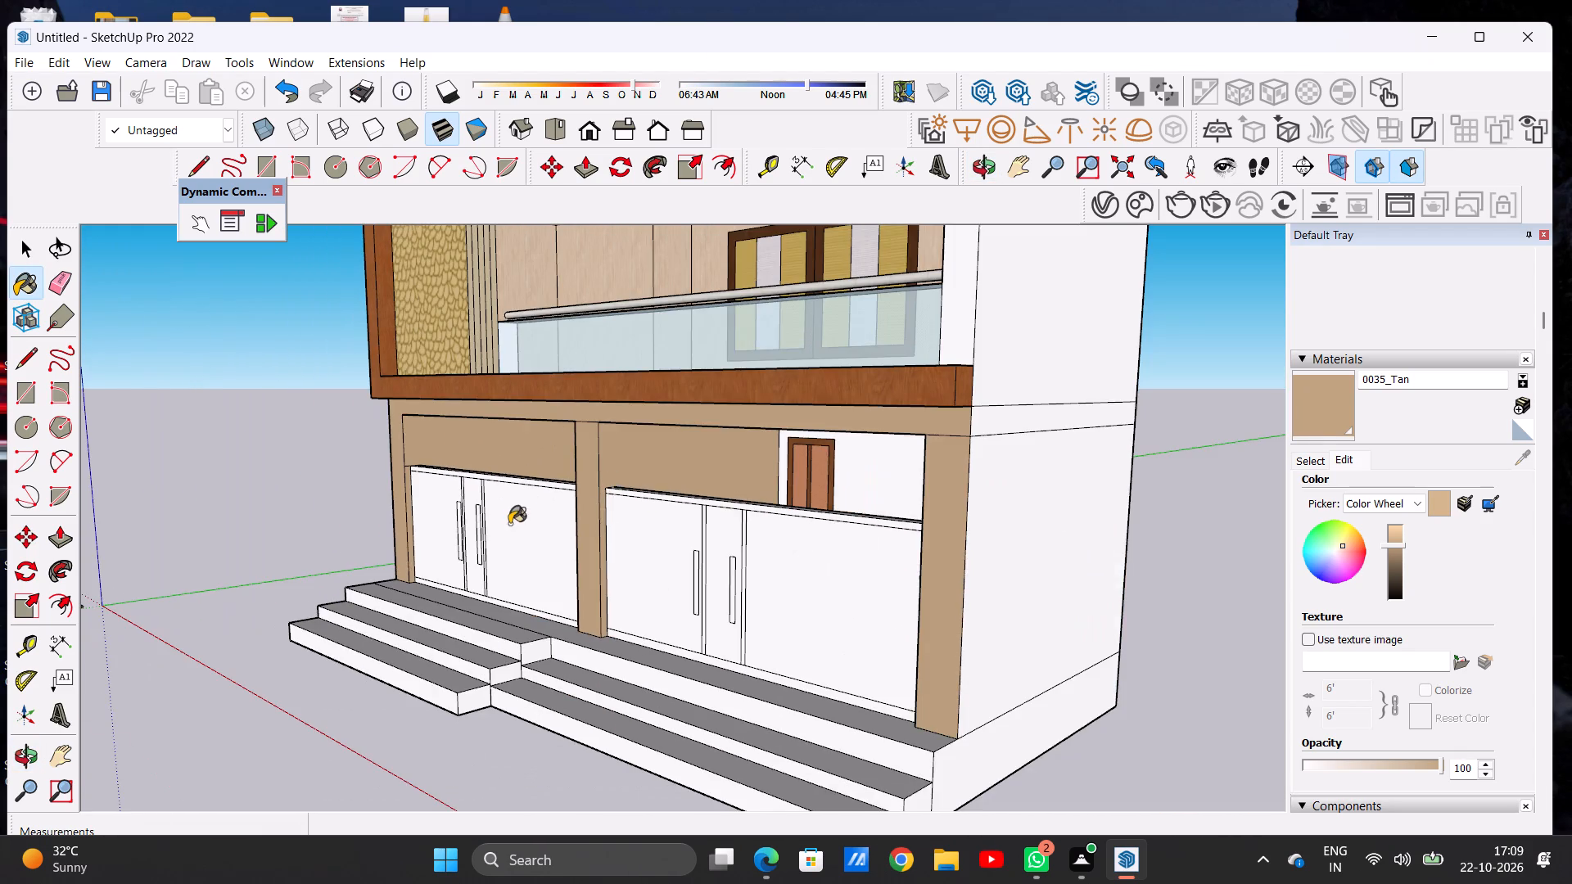
pyautogui.moveTo(518, 531); pyautogui.dragTo(999, 523, button='middle')
pyautogui.scroll(9, 986, 478)
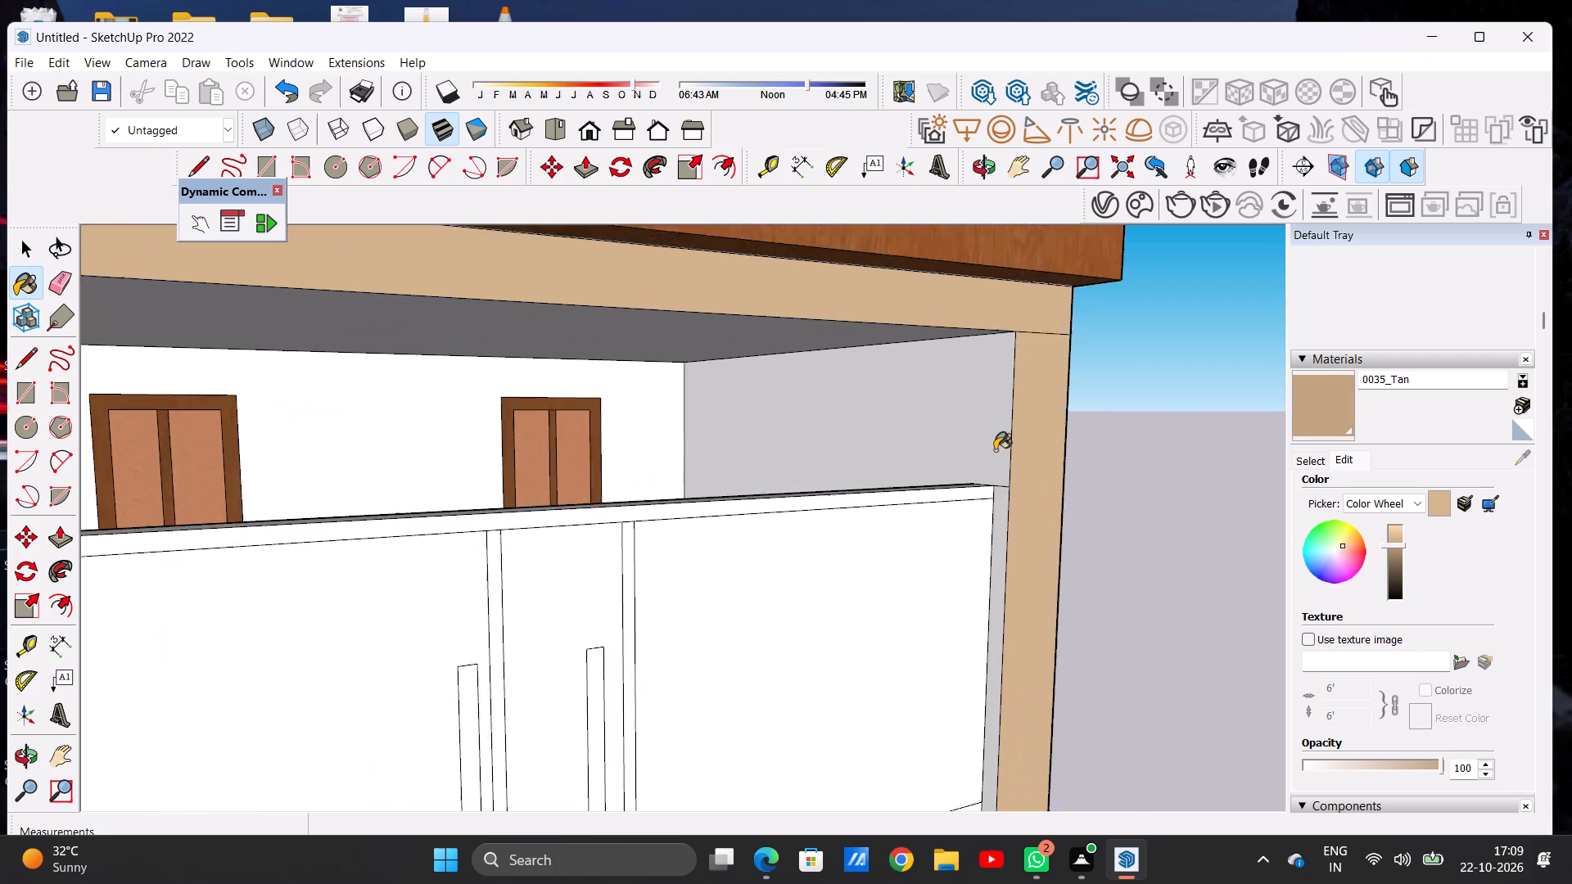
pyautogui.scroll(2, 995, 450)
pyautogui.click(995, 450)
pyautogui.scroll(13, 985, 507)
pyautogui.click(1032, 484)
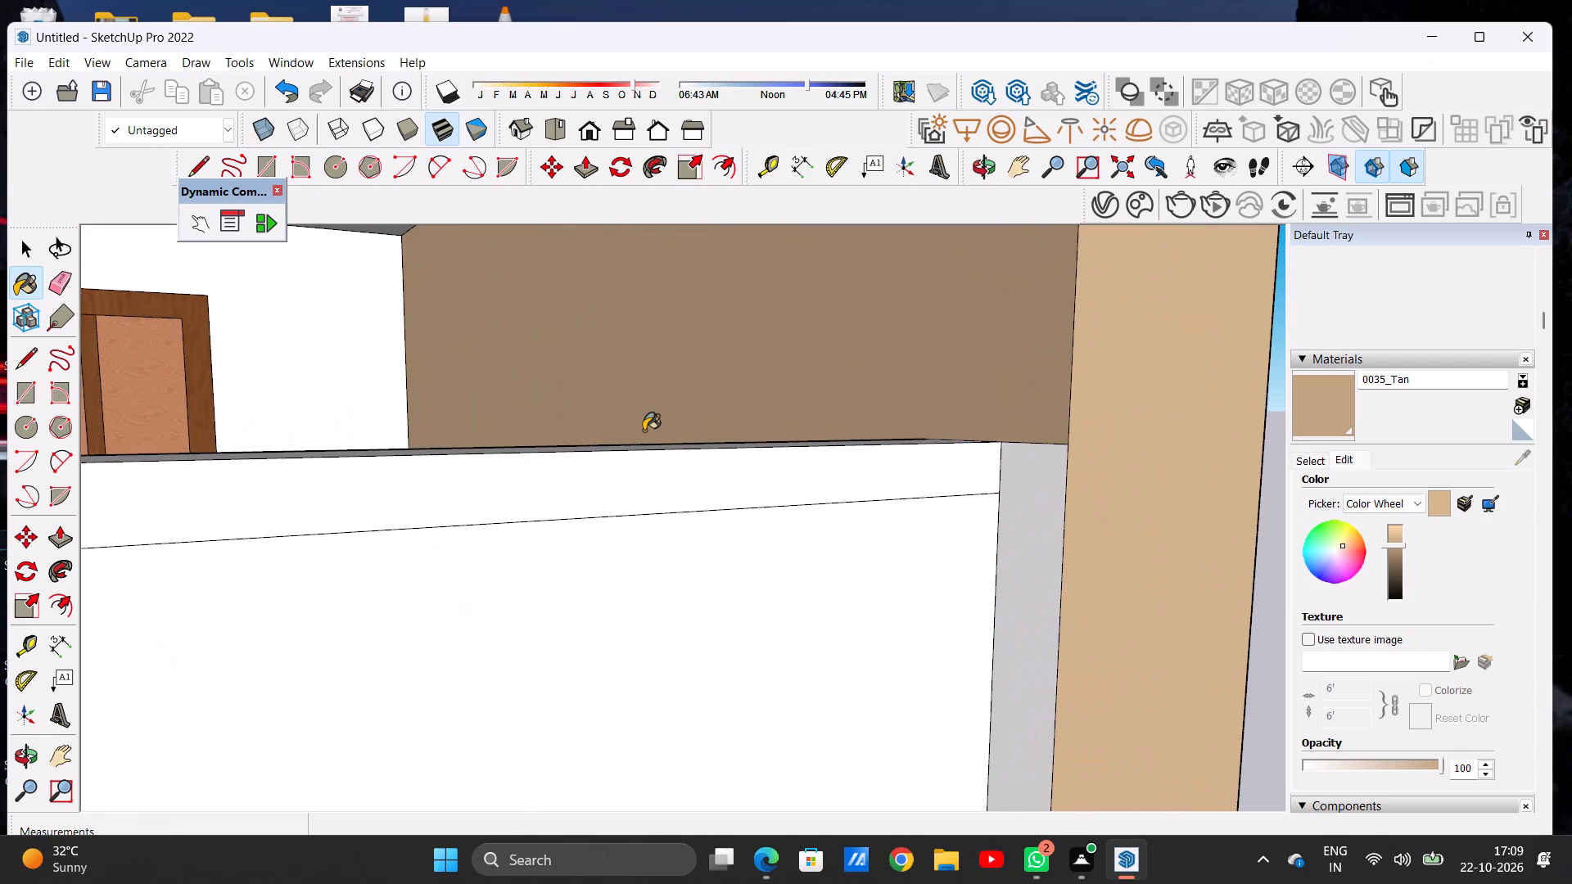
# Examine the ground floor's painted pillars, beam and inner side walls, plus its unpainted fronts and steps, from several angles.
pyautogui.scroll(-20, 644, 431)
pyautogui.scroll(-7, 644, 431)
pyautogui.moveTo(735, 554); pyautogui.dragTo(588, 554, button='middle')
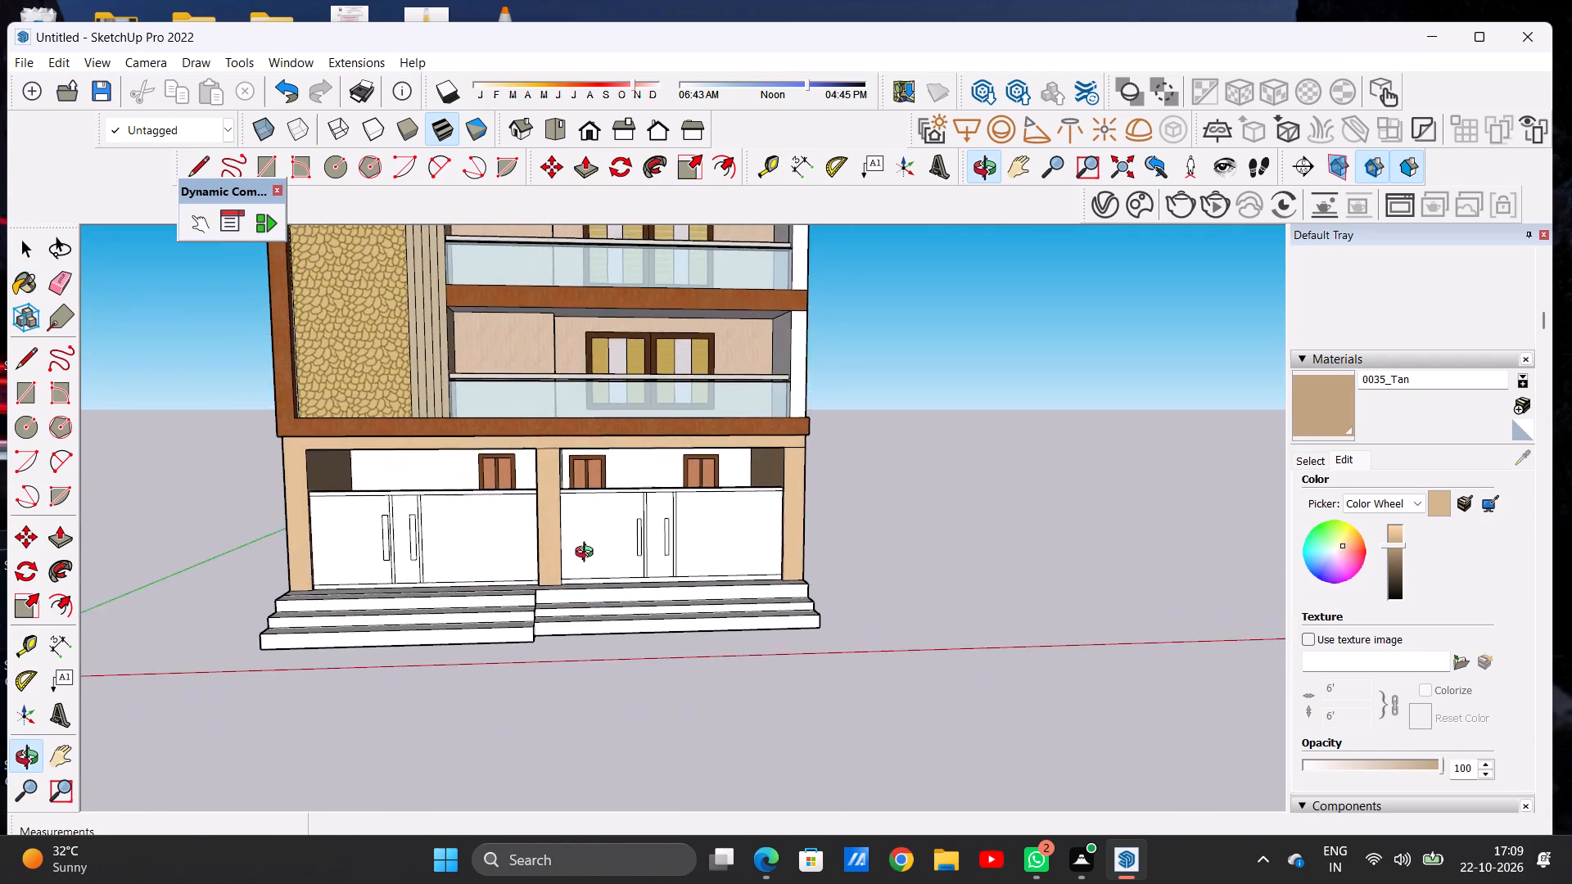
pyautogui.moveTo(588, 554); pyautogui.dragTo(565, 550, button='middle')
pyautogui.scroll(-2, 824, 548)
pyautogui.scroll(1, 824, 548)
pyautogui.scroll(-7, 824, 548)
pyautogui.scroll(1, 822, 557)
pyautogui.scroll(5, 581, 554)
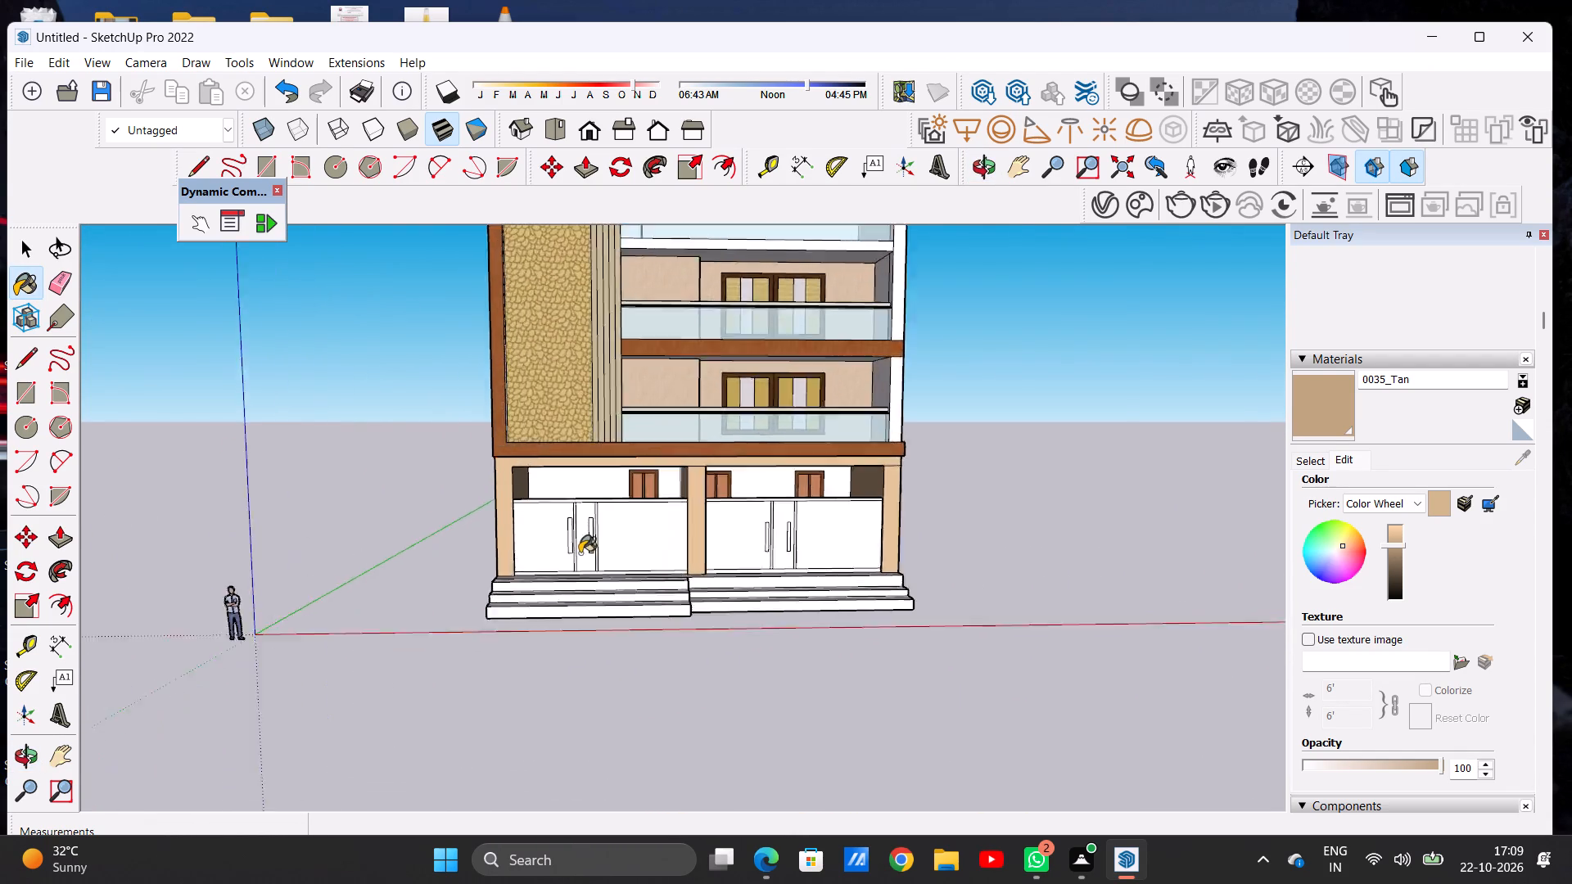
pyautogui.scroll(3, 580, 553)
pyautogui.moveTo(605, 556); pyautogui.dragTo(523, 584, button='middle')
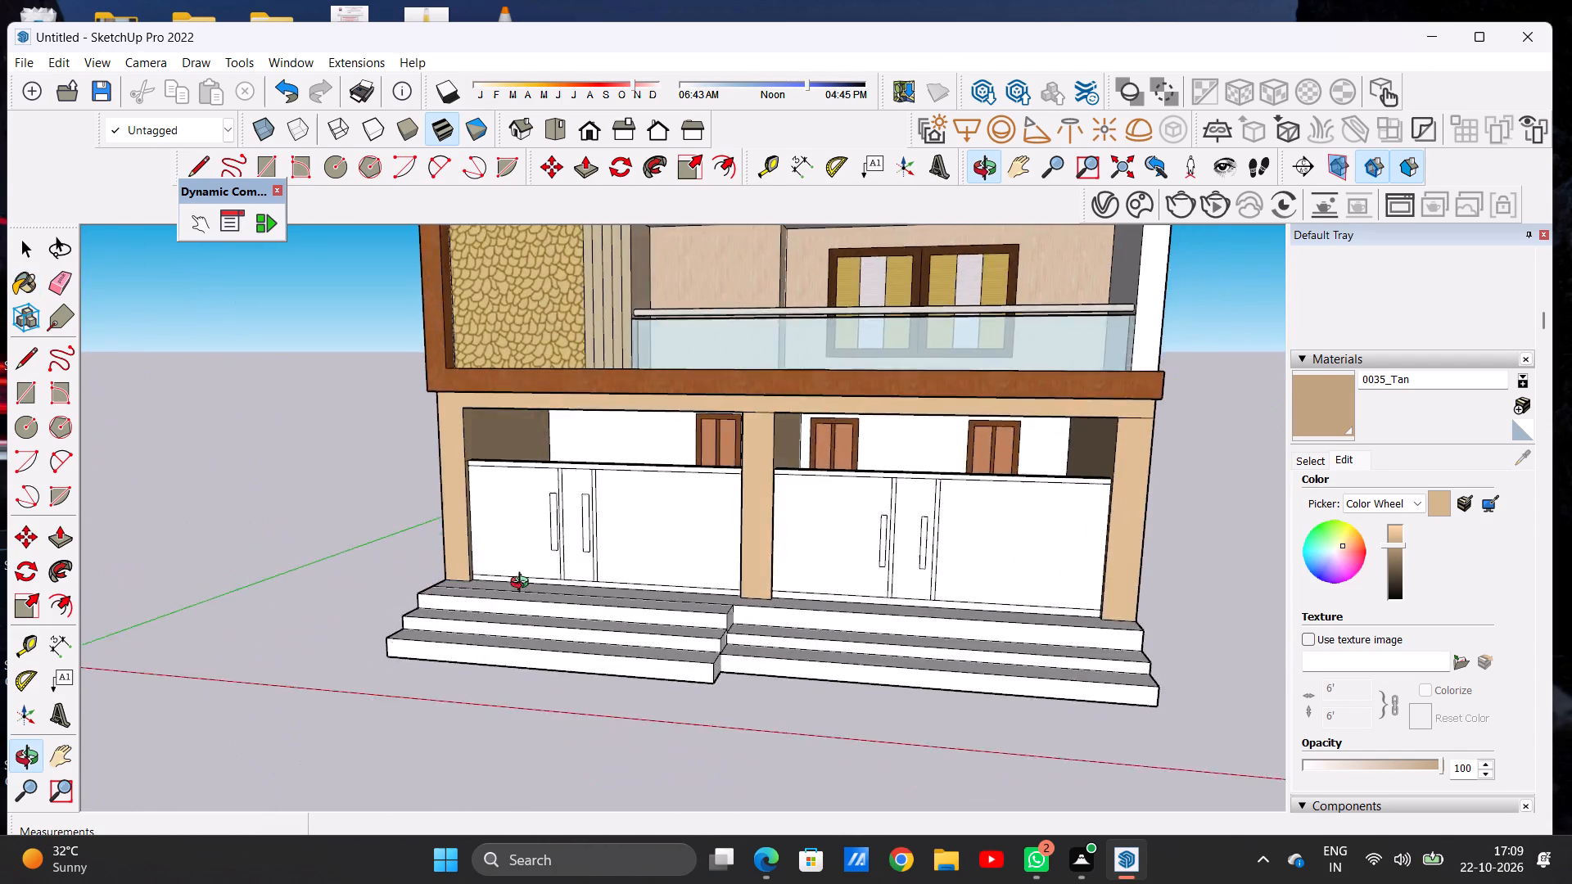
pyautogui.moveTo(523, 584); pyautogui.dragTo(395, 552, button='middle')
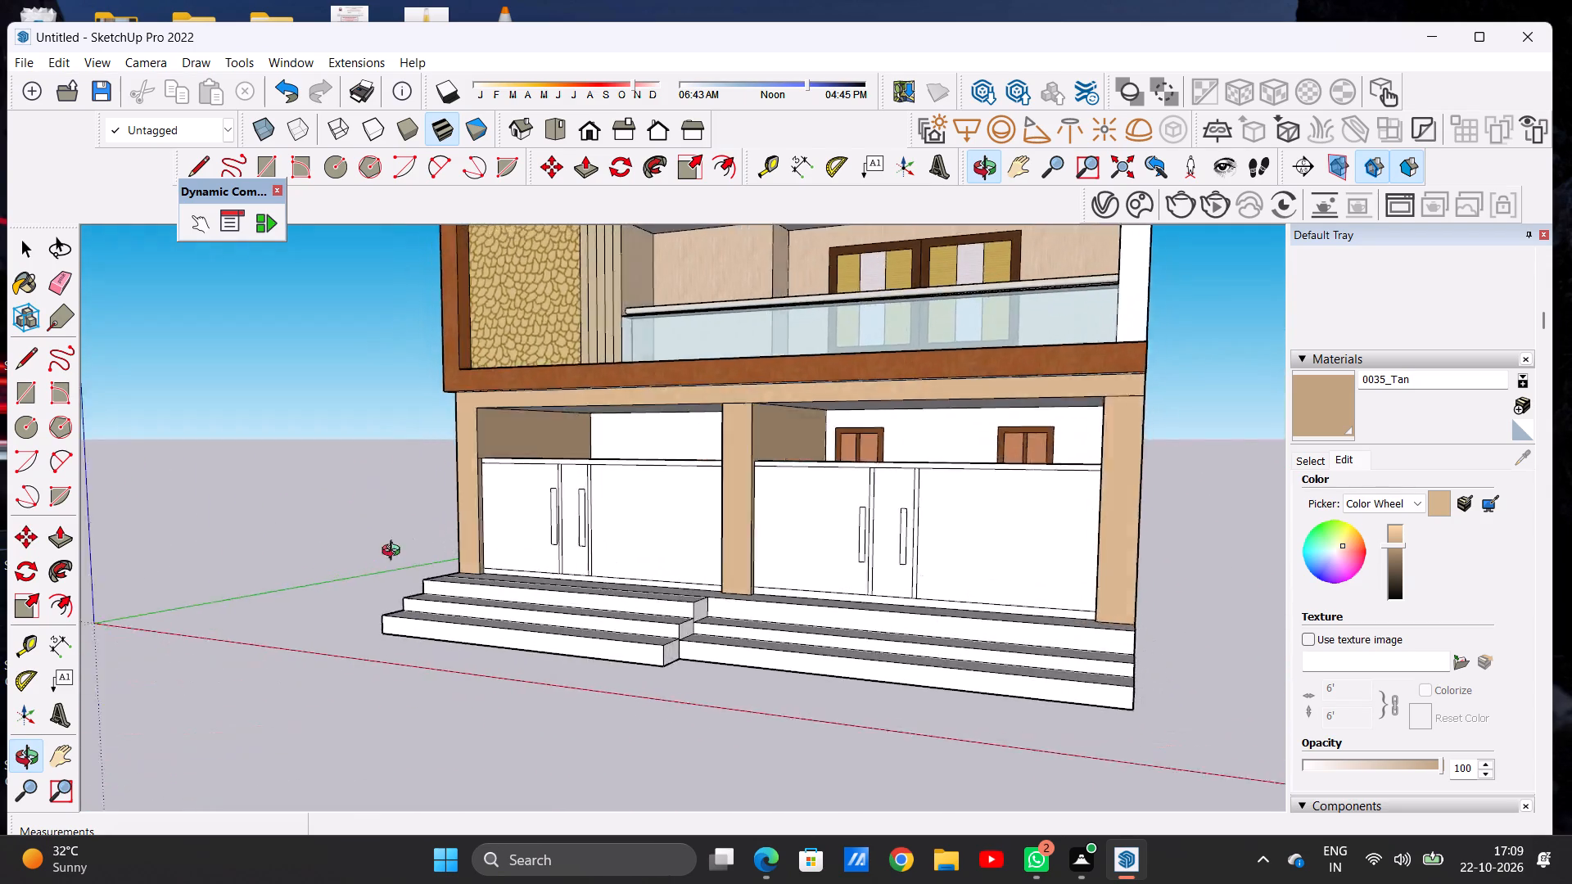
pyautogui.moveTo(395, 552); pyautogui.dragTo(570, 527, button='middle')
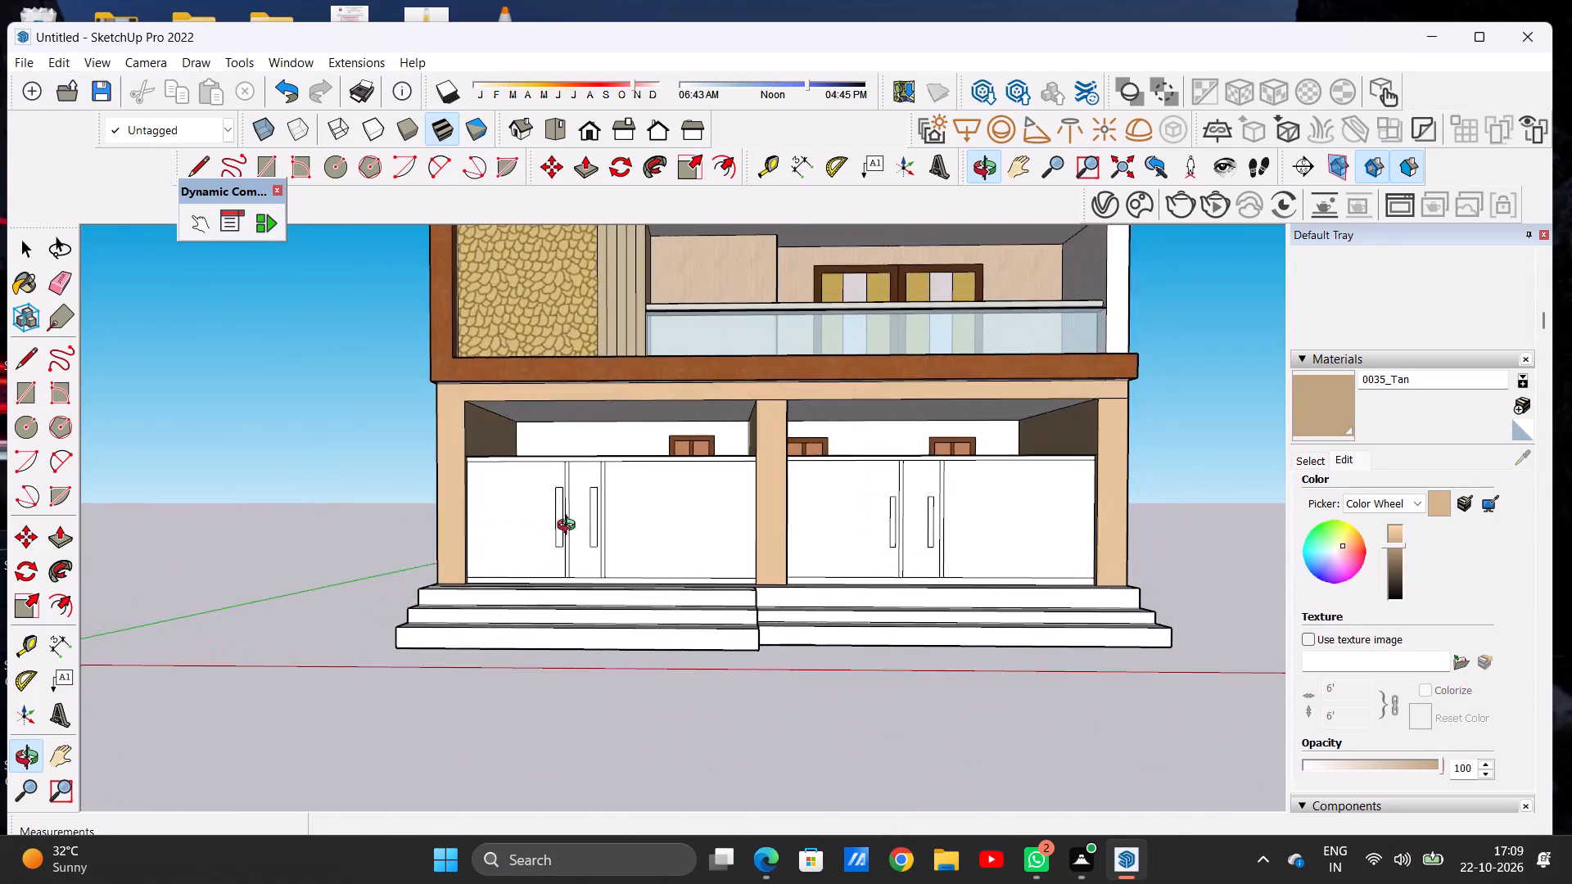
pyautogui.moveTo(570, 527); pyautogui.dragTo(567, 629, button='middle')
pyautogui.scroll(-17, 608, 551)
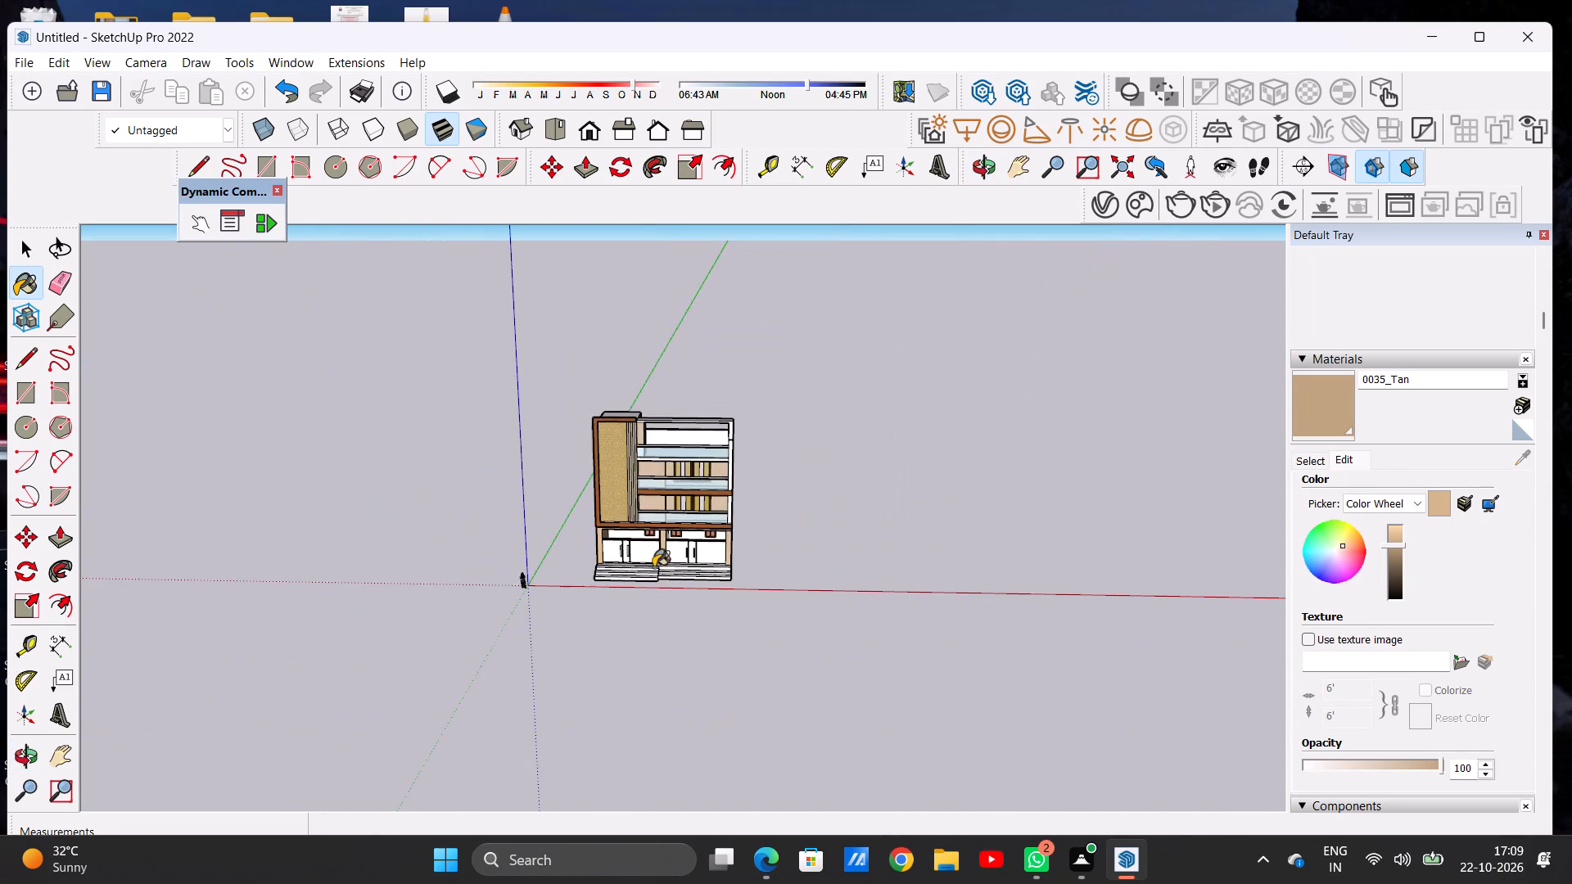
pyautogui.scroll(17, 634, 536)
pyautogui.moveTo(558, 562); pyautogui.dragTo(458, 436, button='middle')
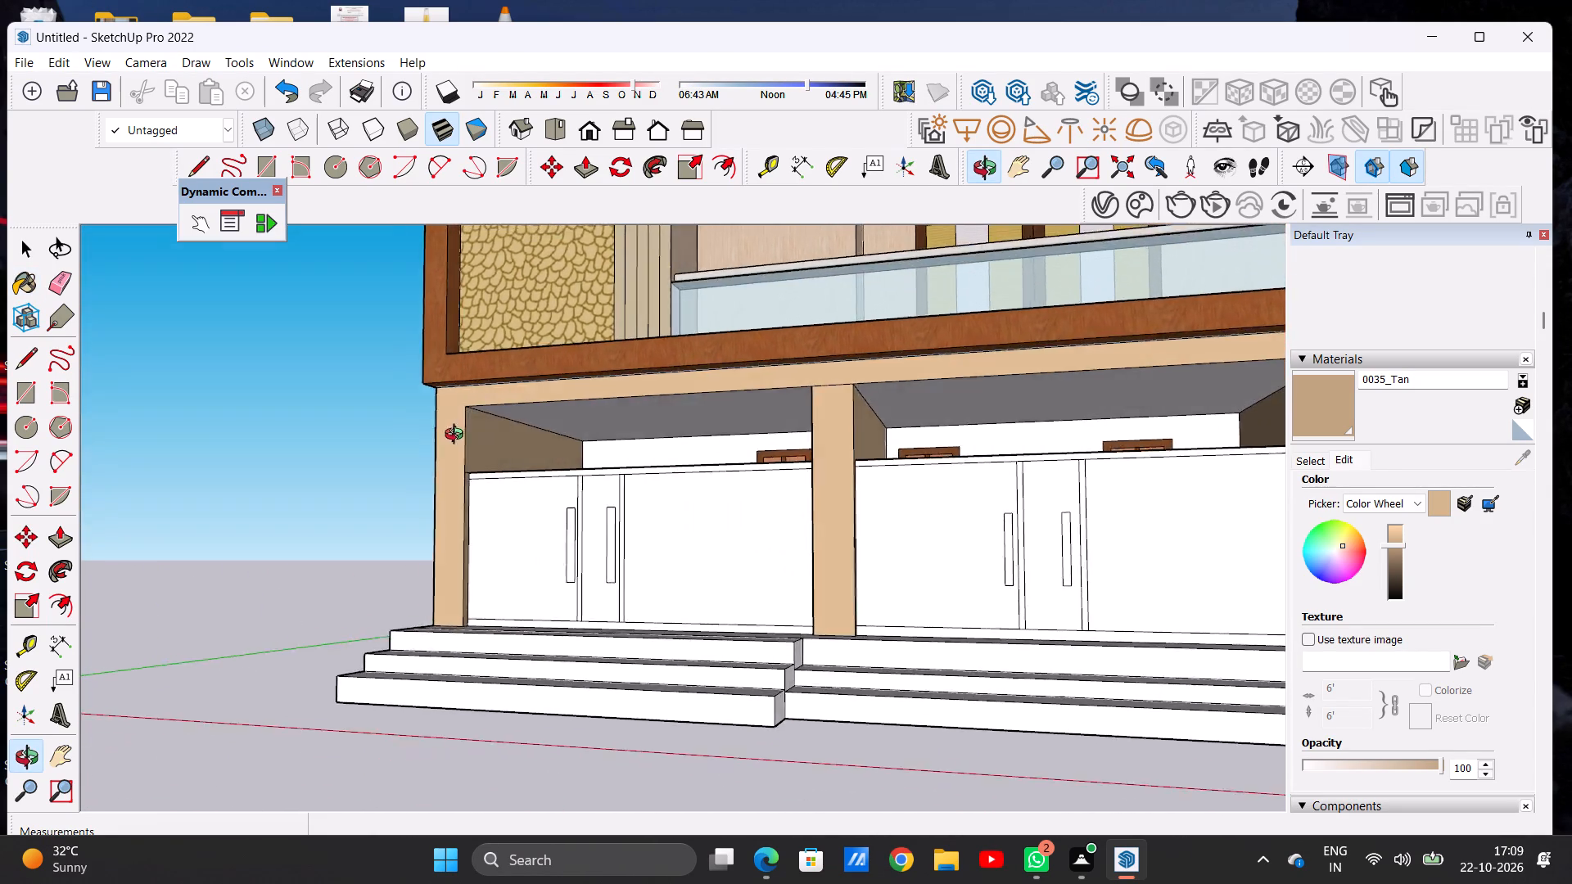
pyautogui.moveTo(458, 436); pyautogui.dragTo(603, 463, button='middle')
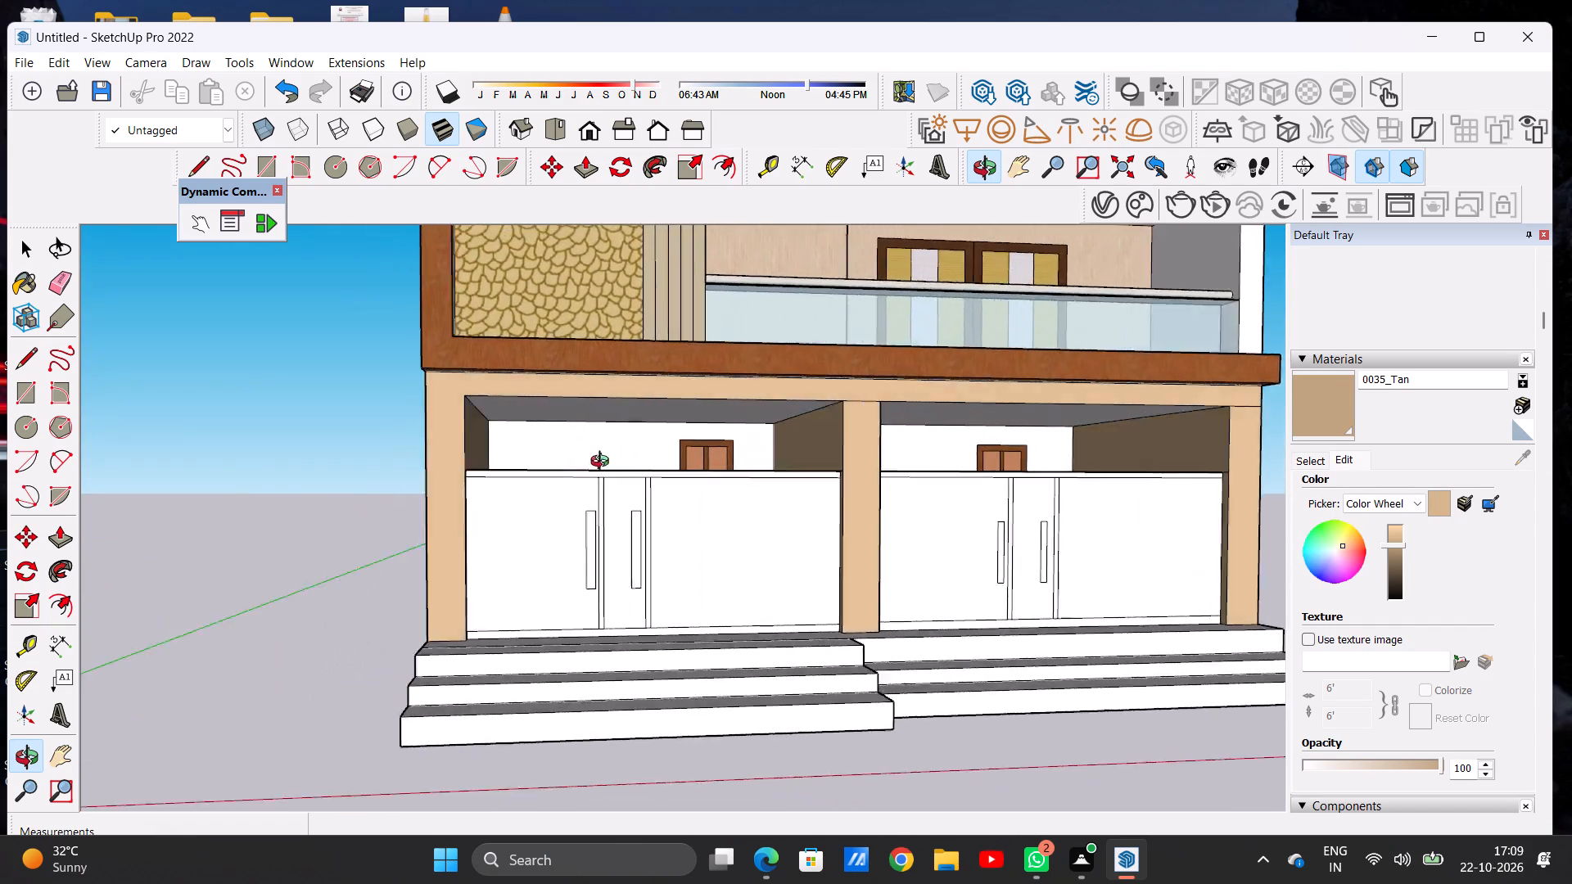
pyautogui.moveTo(603, 463); pyautogui.dragTo(550, 453, button='middle')
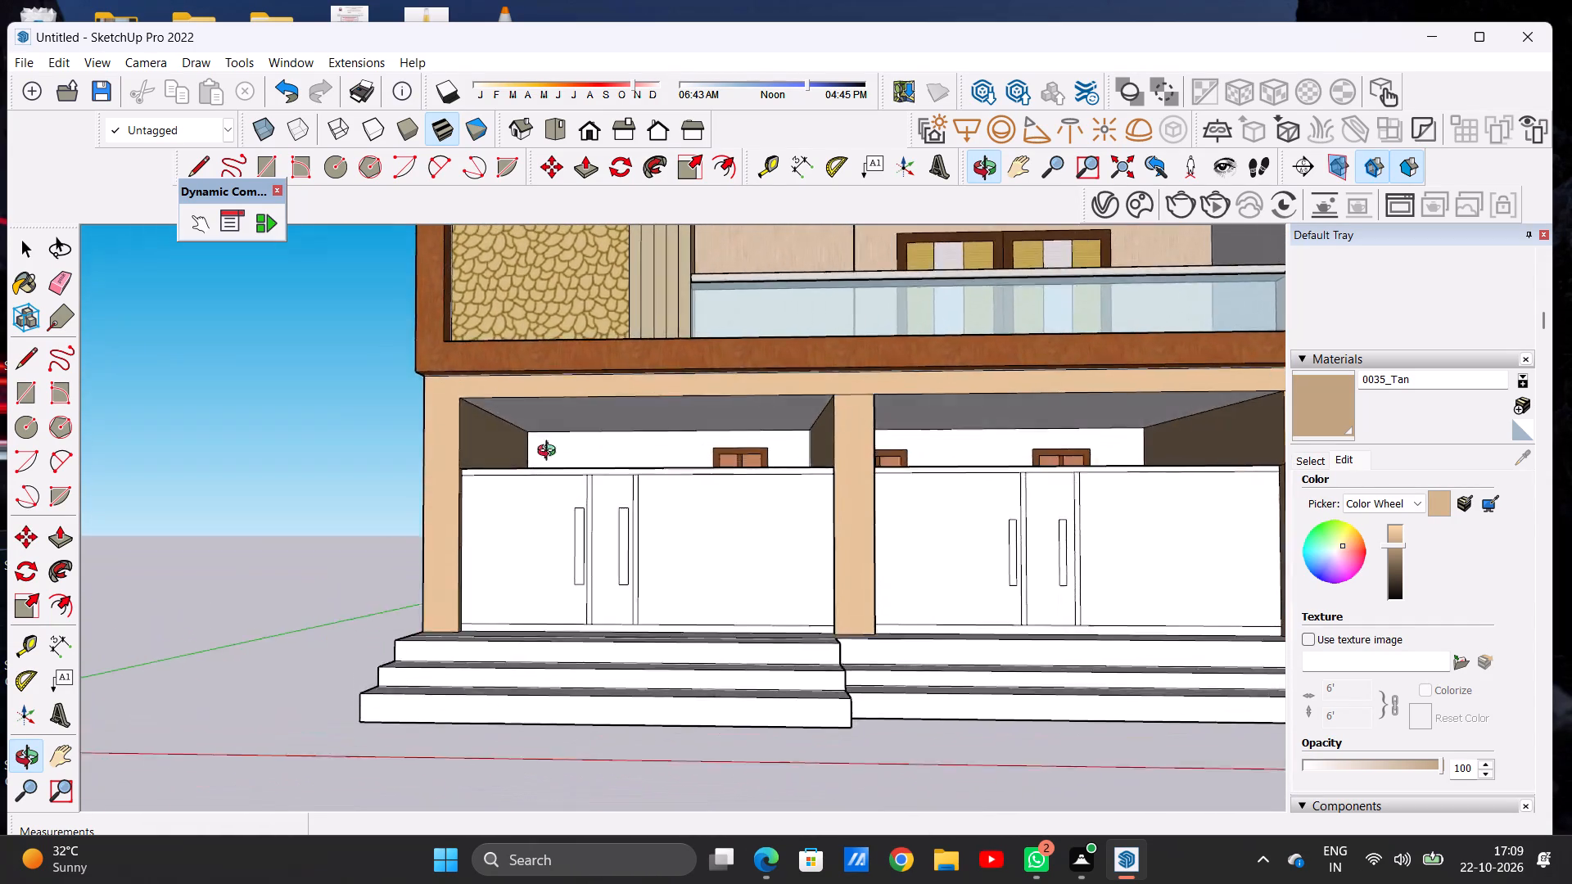
pyautogui.moveTo(550, 453); pyautogui.dragTo(540, 511, button='middle')
pyautogui.scroll(-12, 684, 599)
pyautogui.scroll(2, 716, 625)
pyautogui.scroll(-1, 716, 625)
pyautogui.scroll(2, 716, 625)
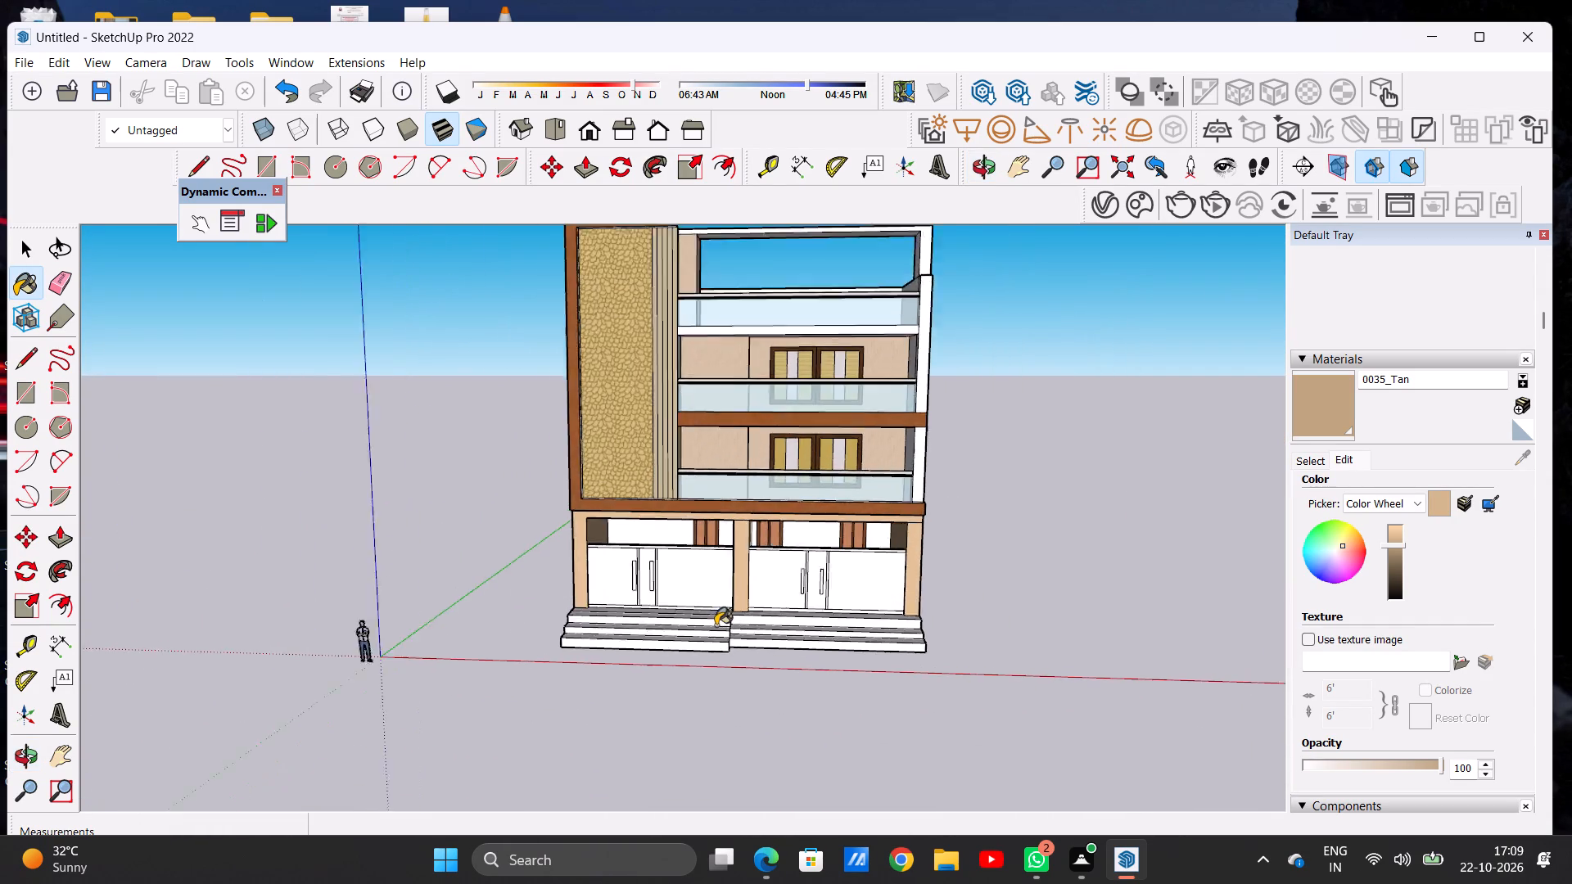
pyautogui.scroll(2, 716, 625)
pyautogui.scroll(-1, 716, 625)
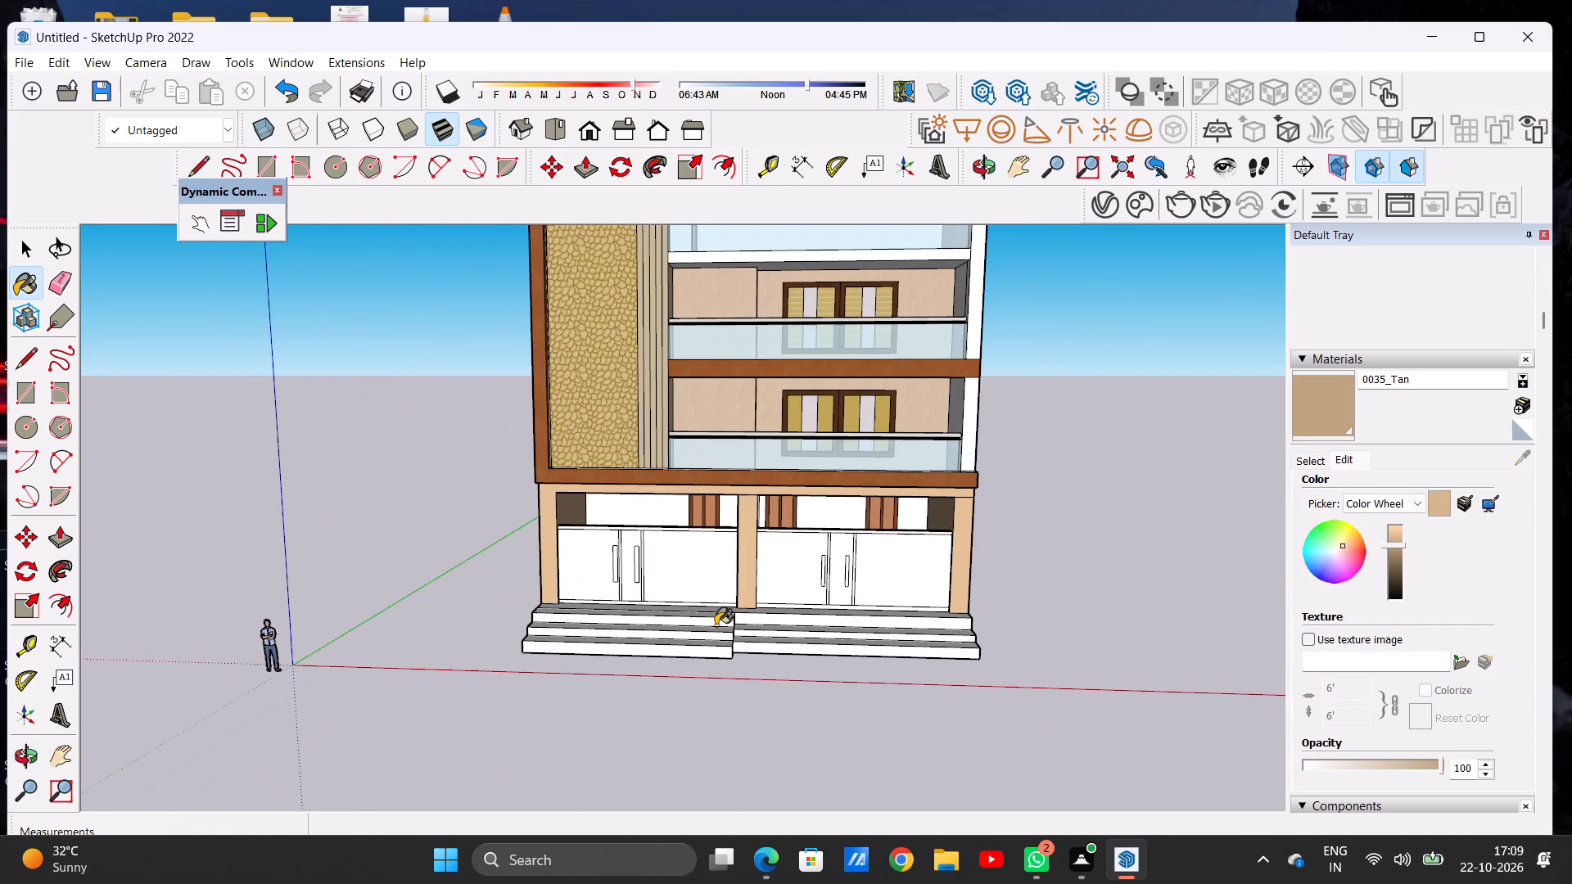
pyautogui.scroll(-1, 730, 607)
pyautogui.scroll(5, 754, 592)
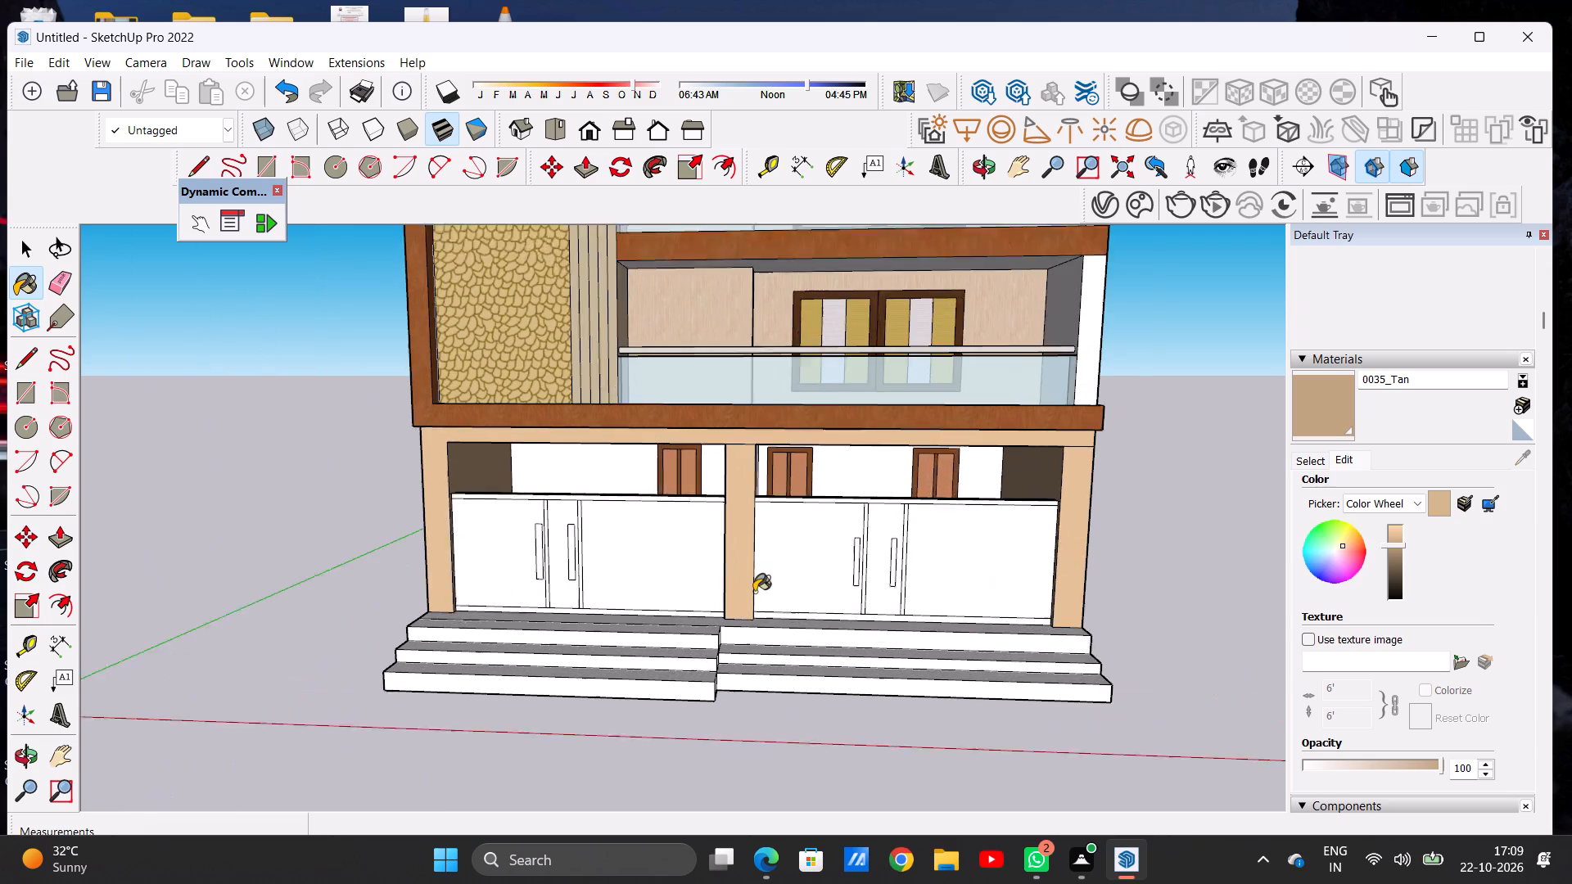
pyautogui.scroll(1, 754, 592)
pyautogui.moveTo(682, 593); pyautogui.dragTo(687, 520, button='middle')
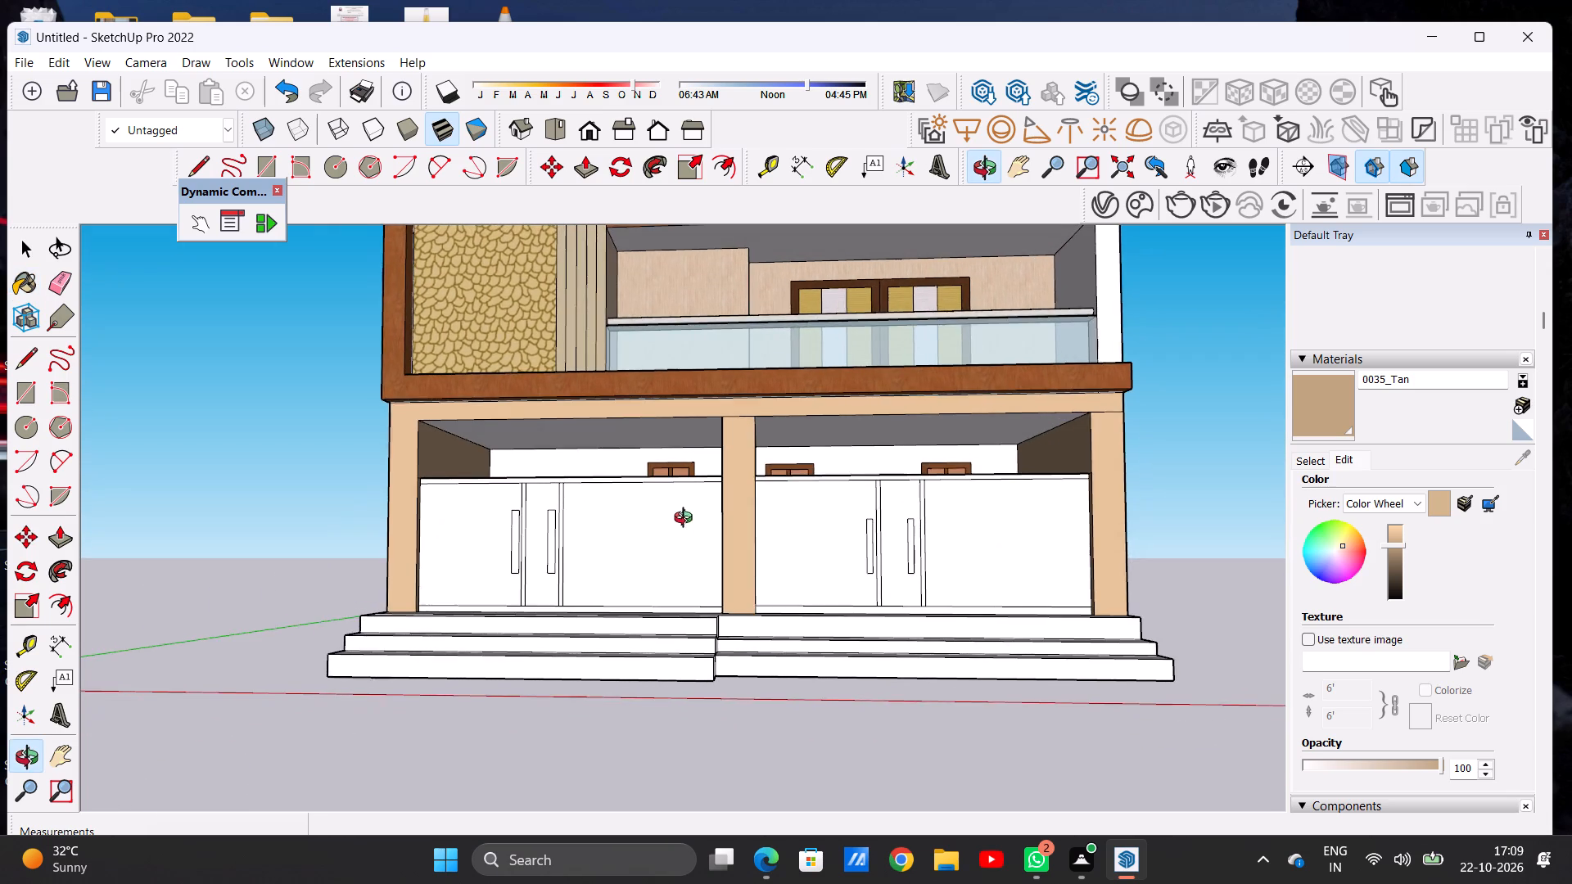
pyautogui.moveTo(687, 520); pyautogui.dragTo(699, 552, button='middle')
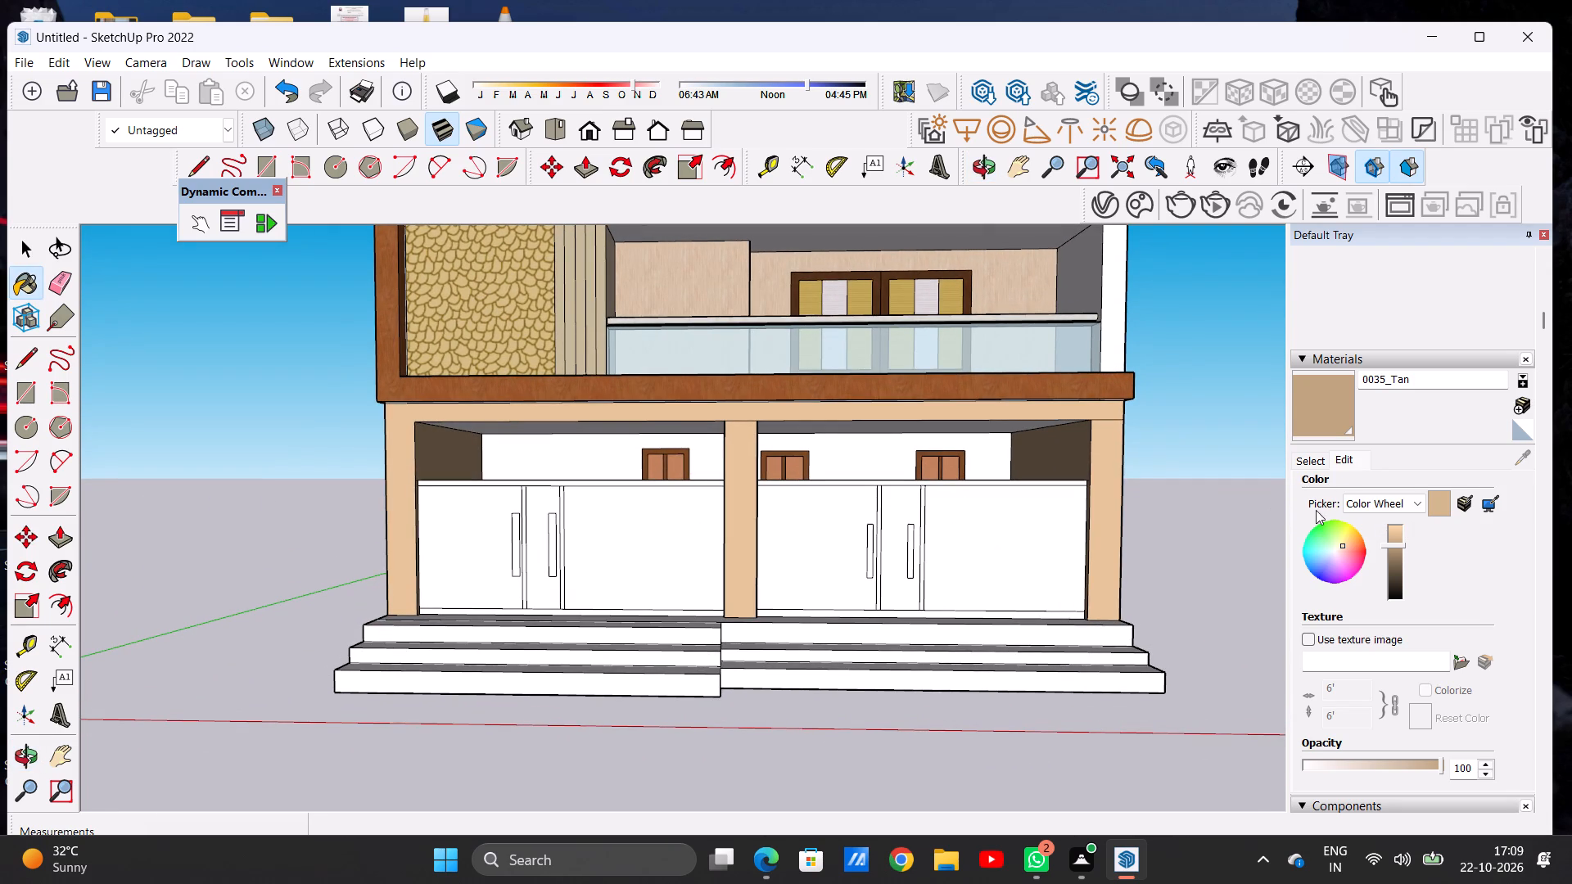
# Examine the building's front facade and ground floor from several distances and angles to judge the remaining unpainted surfaces.
pyautogui.click(1315, 458)
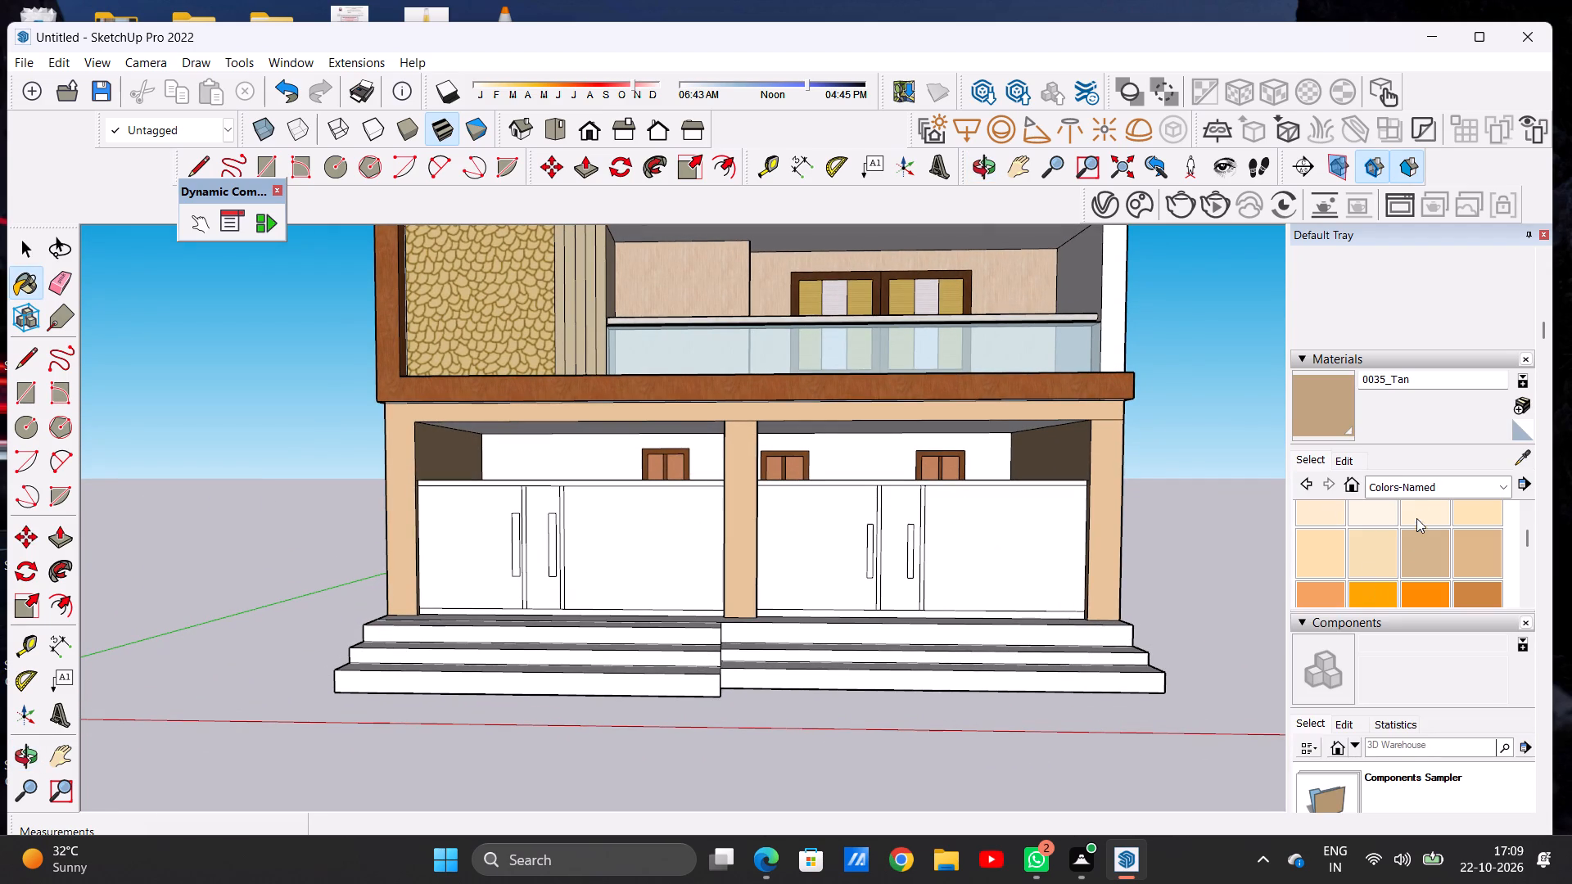
pyautogui.click(1410, 485)
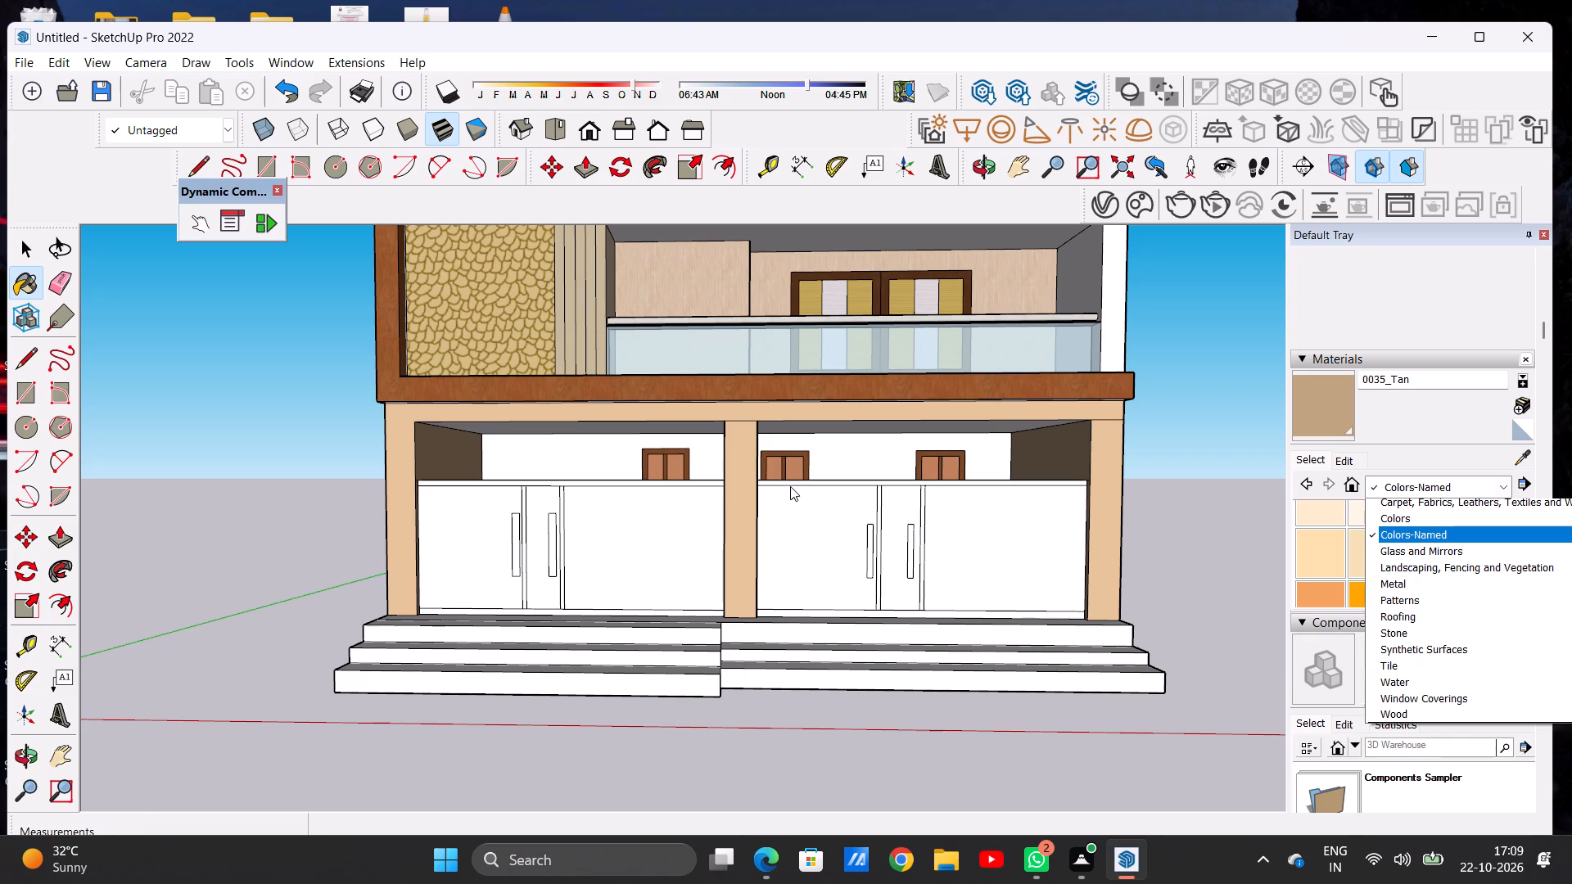
pyautogui.scroll(-6, 788, 485)
pyautogui.scroll(8, 789, 449)
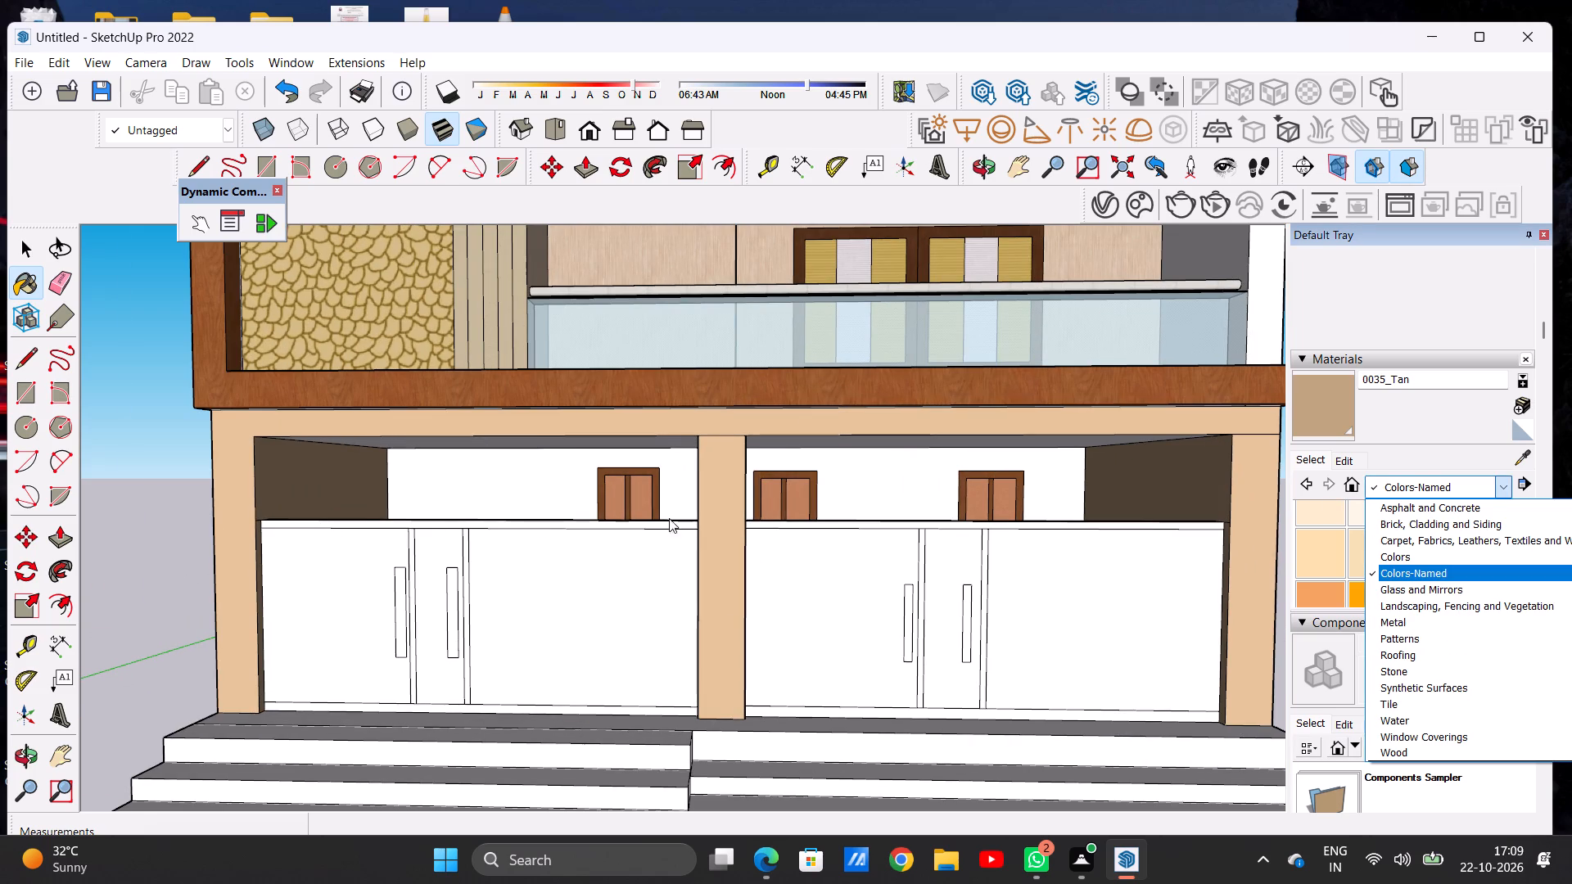
pyautogui.moveTo(821, 520); pyautogui.dragTo(402, 544, button='middle')
pyautogui.scroll(-4, 562, 516)
pyautogui.moveTo(764, 531); pyautogui.dragTo(398, 539, button='middle')
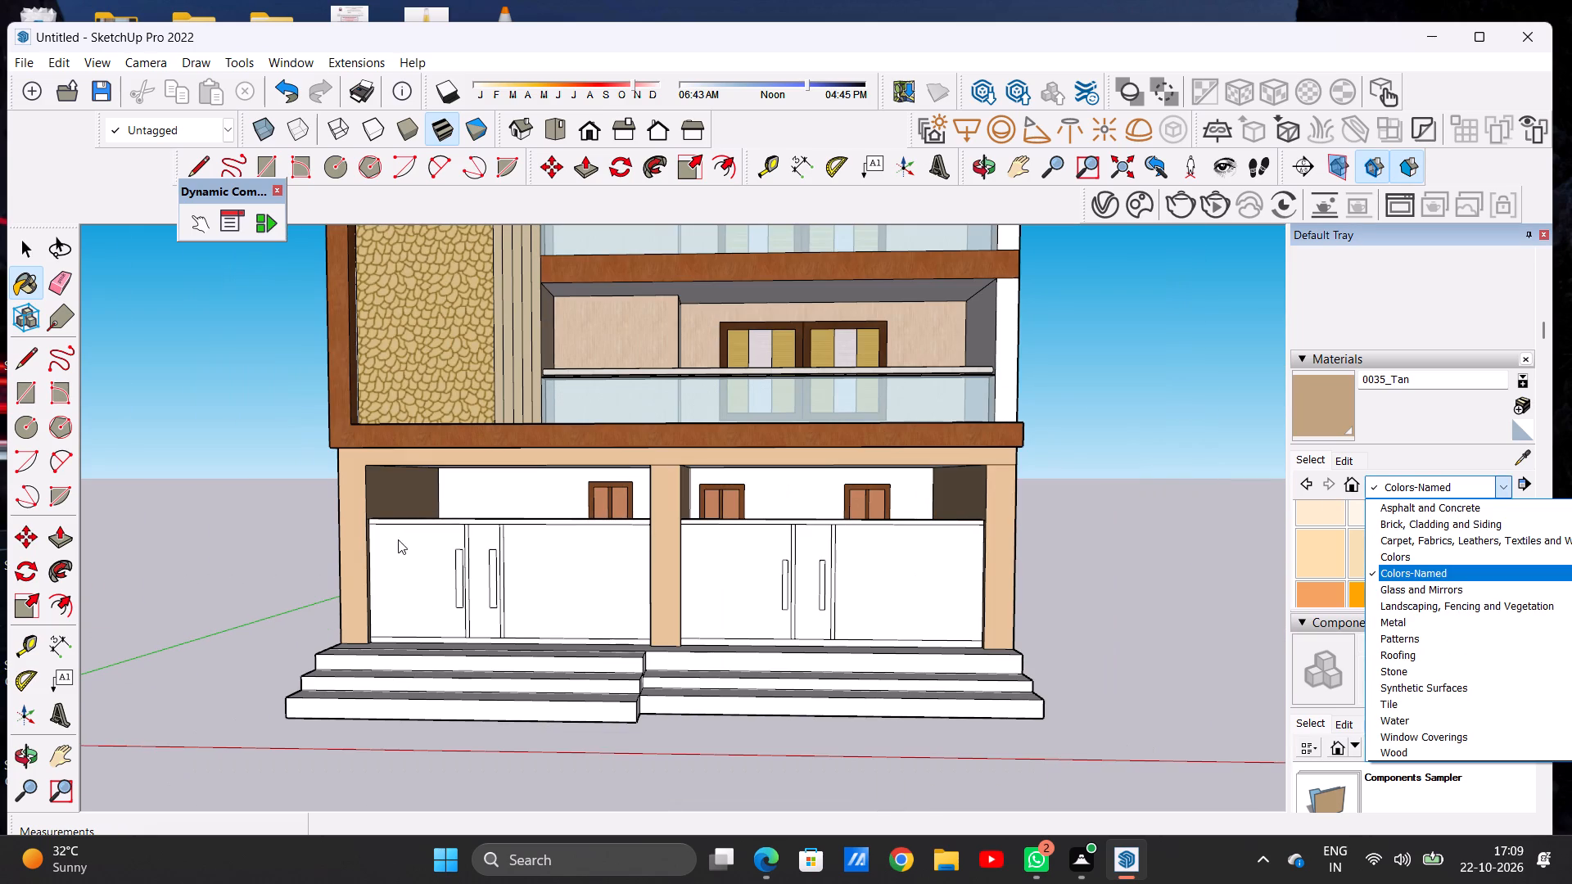
pyautogui.moveTo(398, 539); pyautogui.dragTo(360, 539, button='middle')
pyautogui.moveTo(636, 515); pyautogui.dragTo(349, 521, button='middle')
pyautogui.scroll(-14, 371, 521)
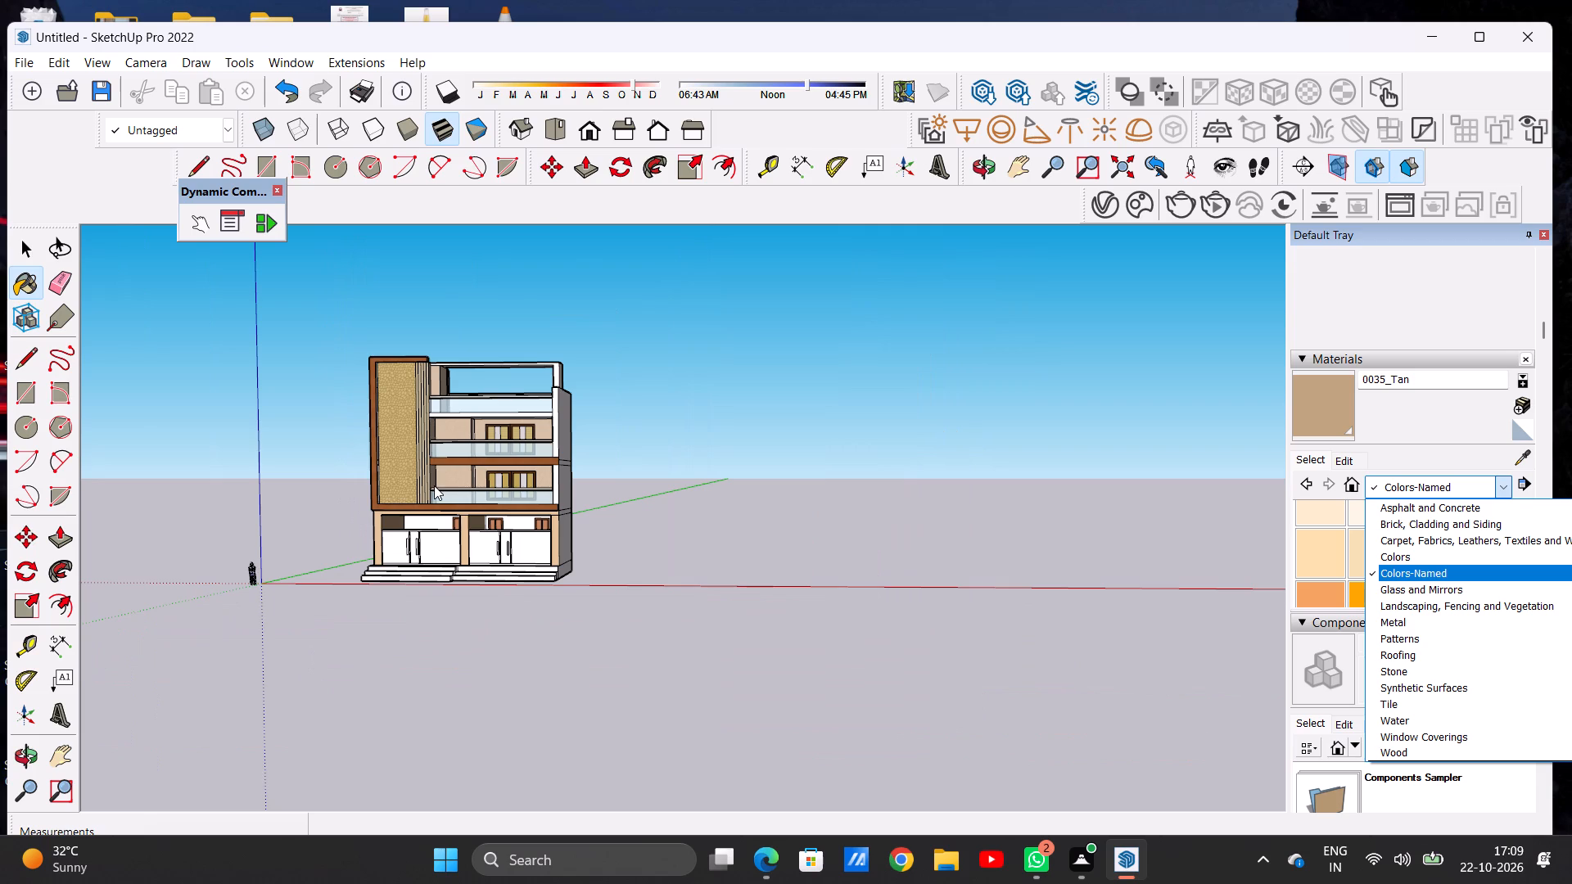
pyautogui.scroll(-4, 481, 513)
pyautogui.scroll(11, 475, 507)
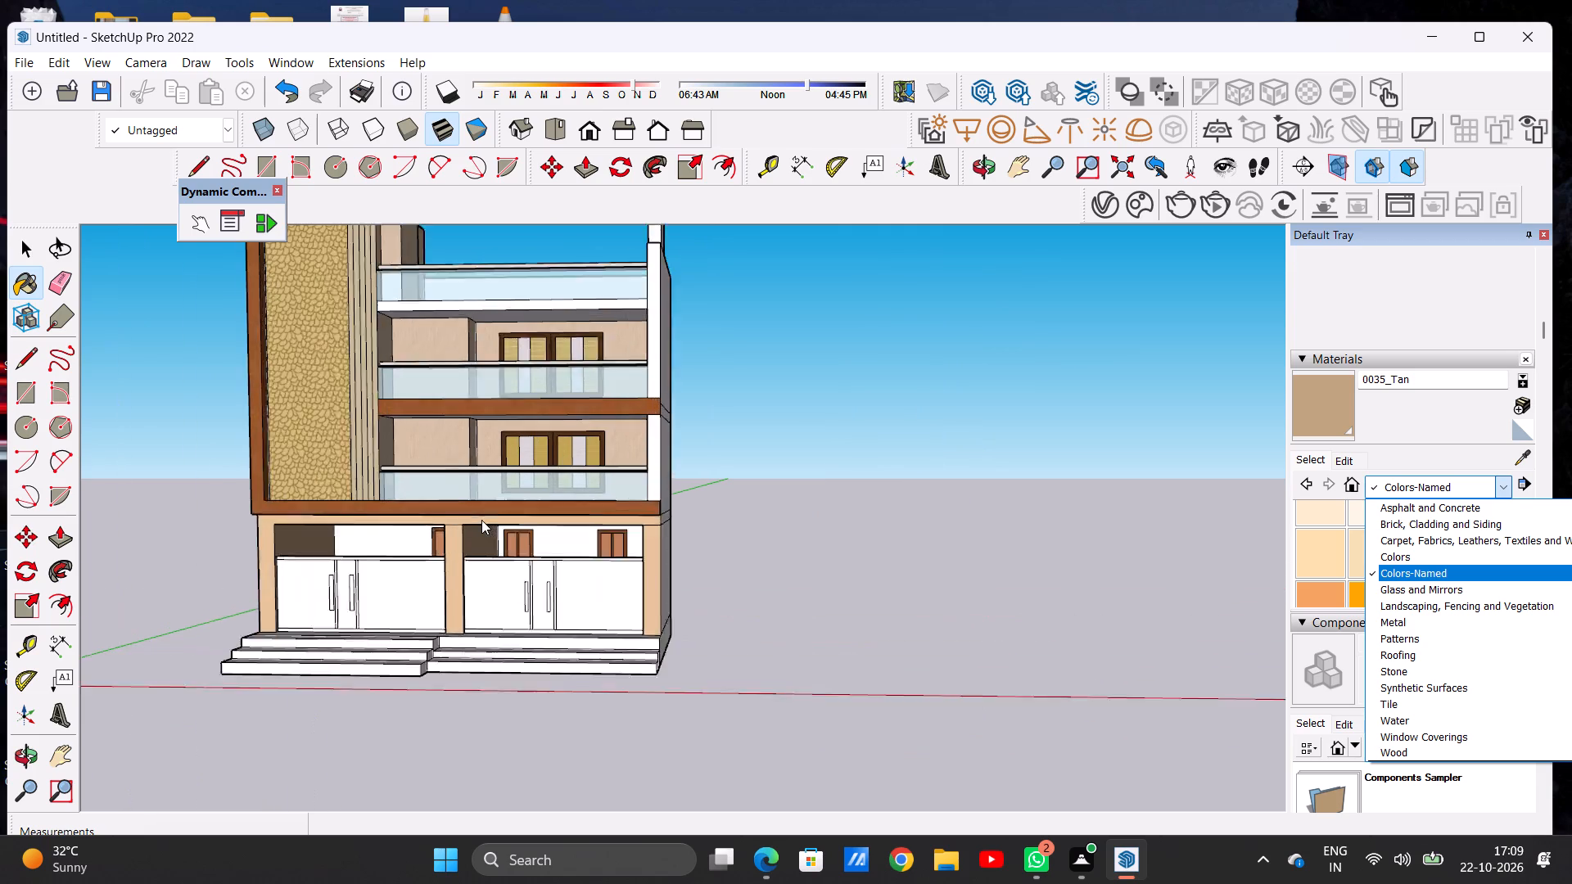
pyautogui.scroll(2, 481, 520)
pyautogui.moveTo(523, 548); pyautogui.dragTo(202, 598, button='middle')
pyautogui.middleClick(590, 577)
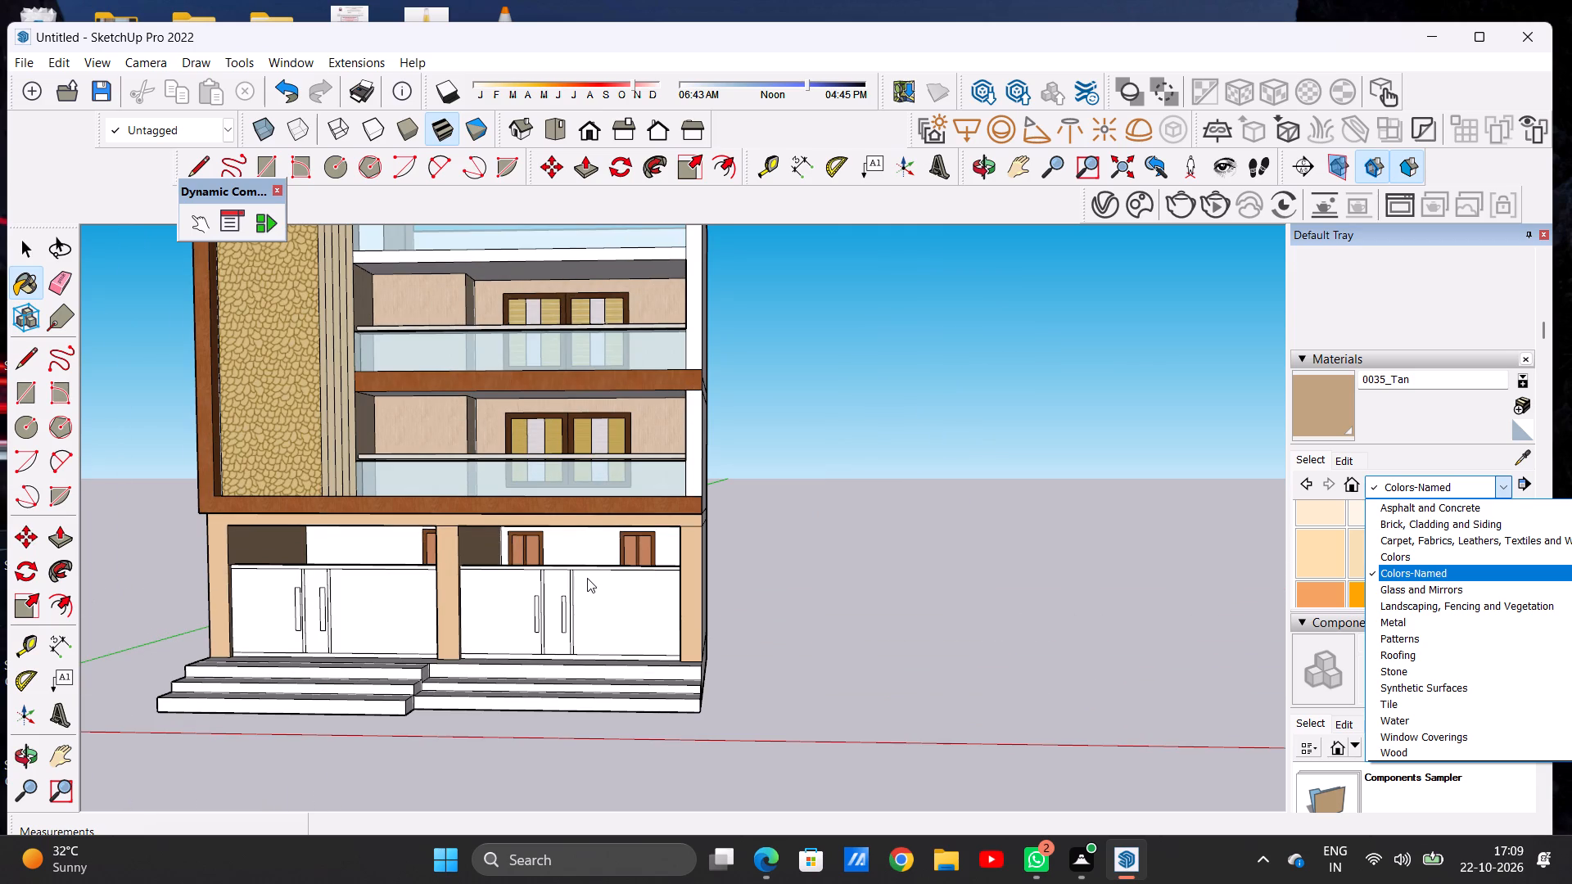
pyautogui.scroll(-4, 574, 581)
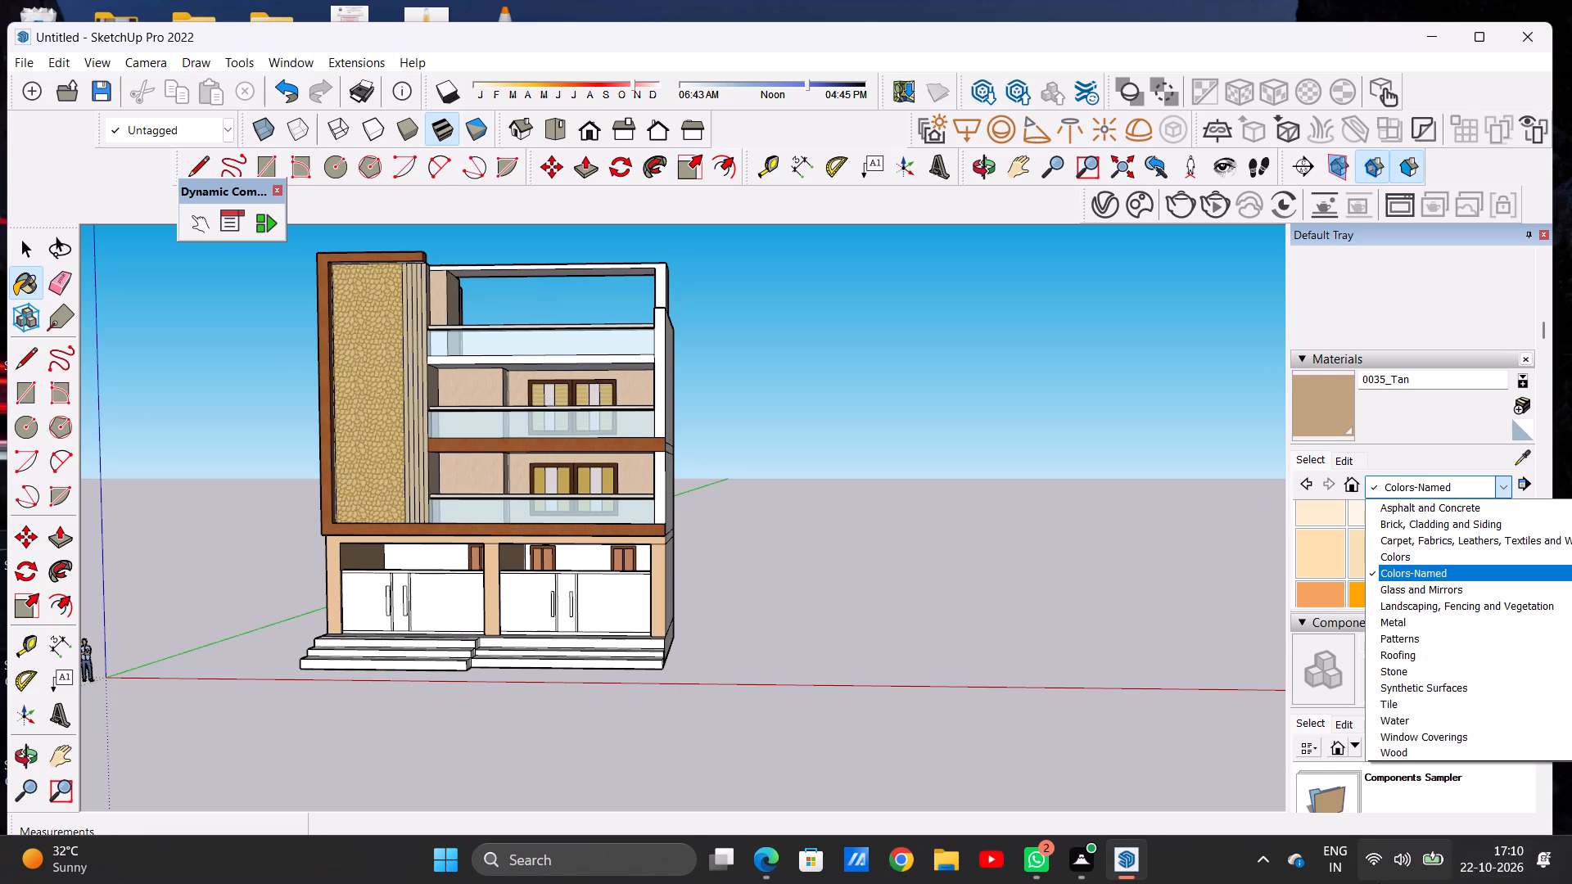
pyautogui.scroll(-8, 637, 642)
pyautogui.scroll(4, 648, 504)
pyautogui.scroll(-1, 648, 504)
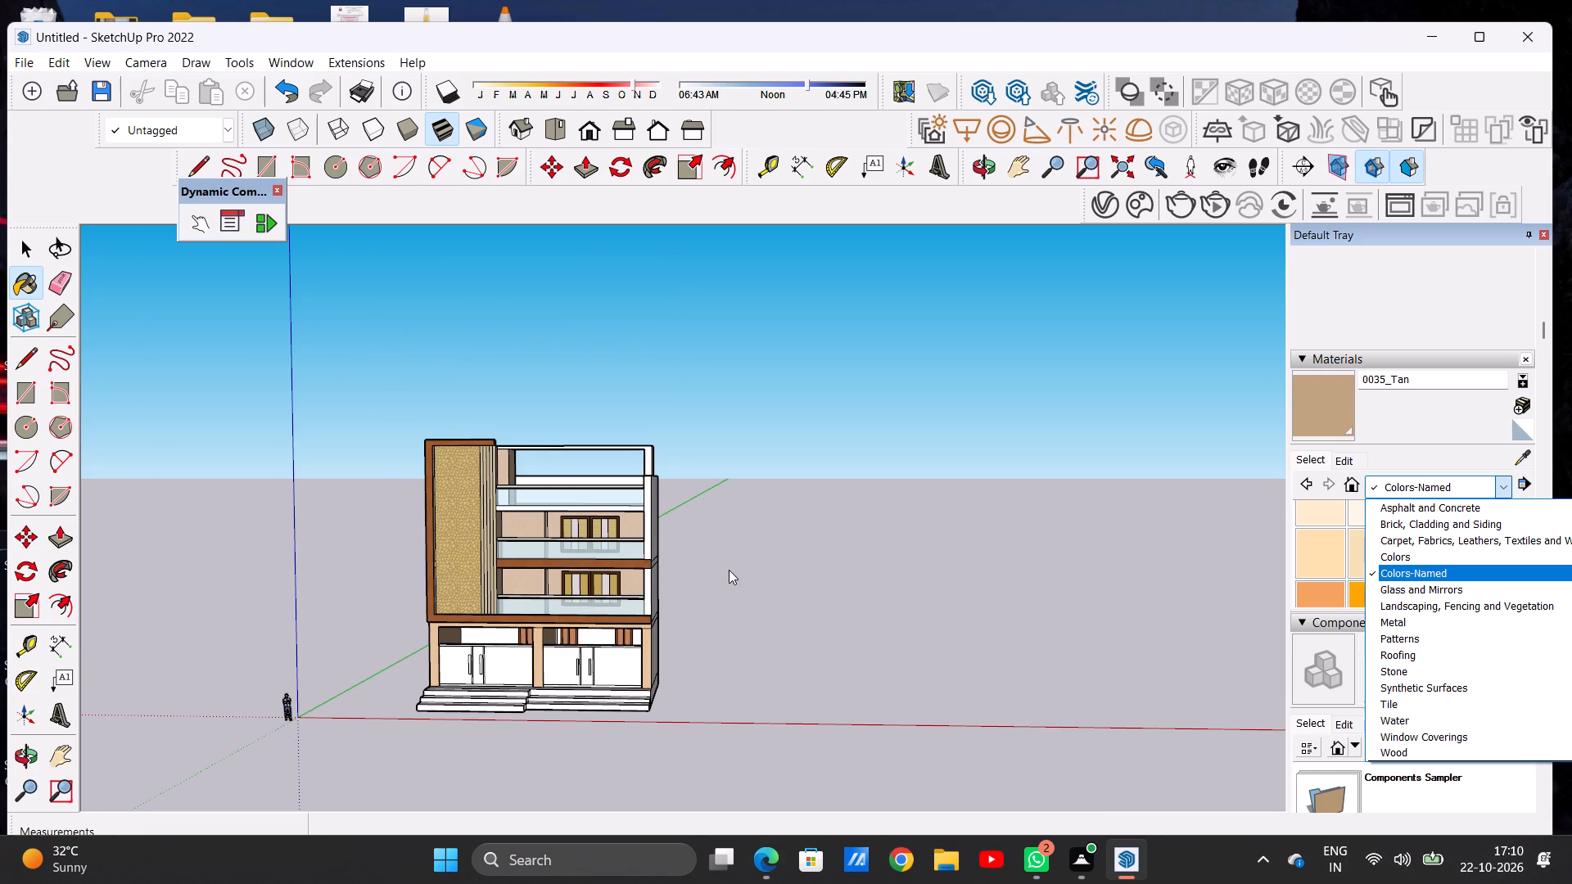
pyautogui.moveTo(729, 570); pyautogui.dragTo(124, 570, button='middle')
pyautogui.moveTo(414, 627); pyautogui.dragTo(200, 626, button='middle')
pyautogui.scroll(-1, 200, 626)
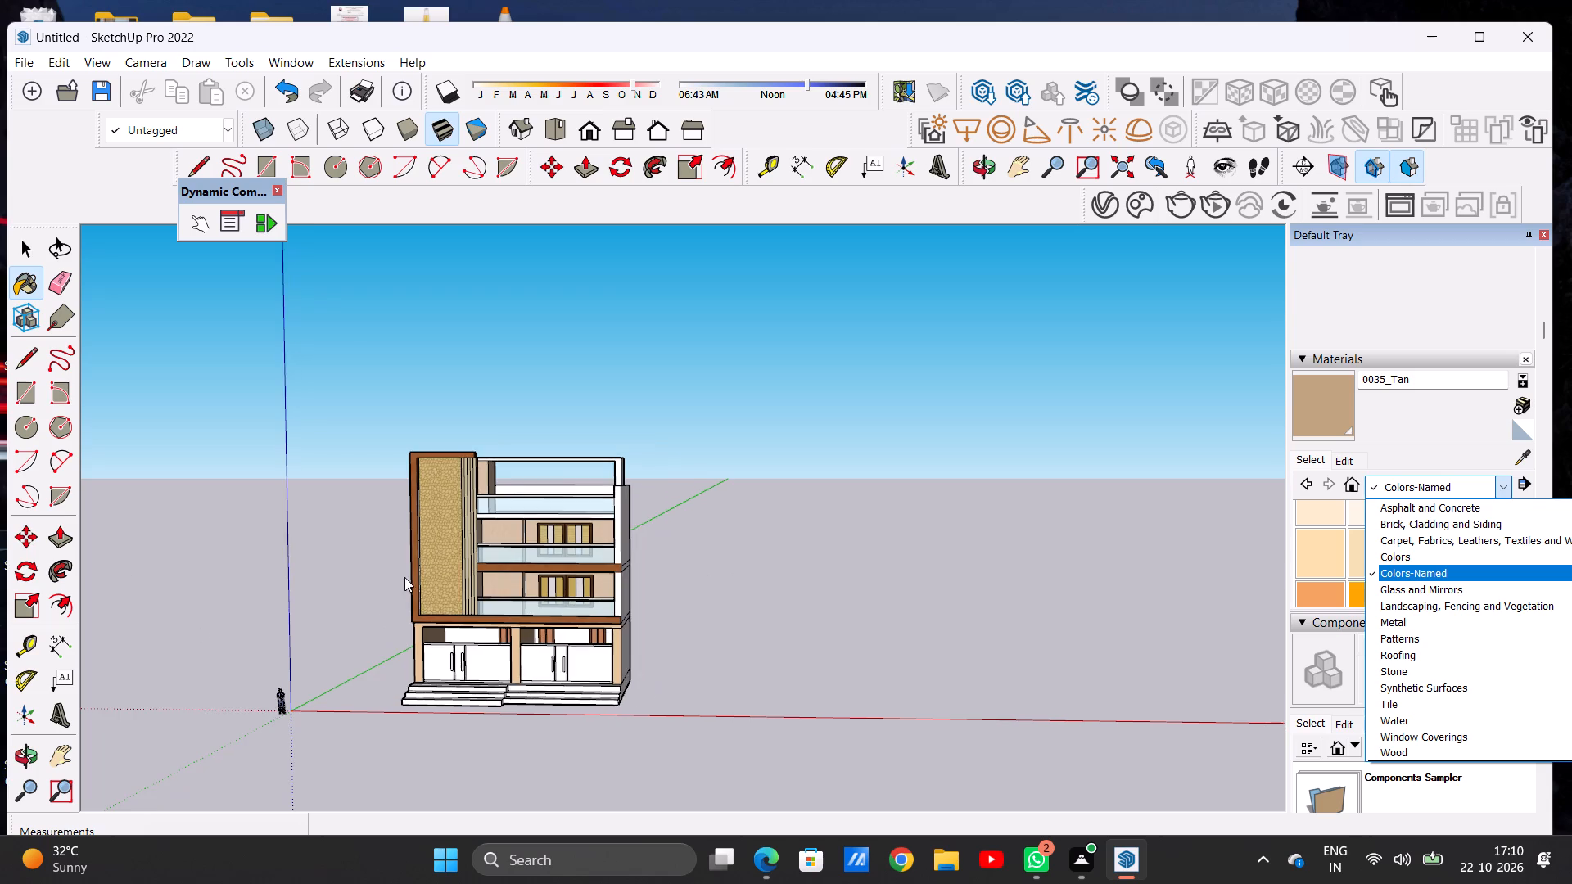
pyautogui.scroll(5, 521, 576)
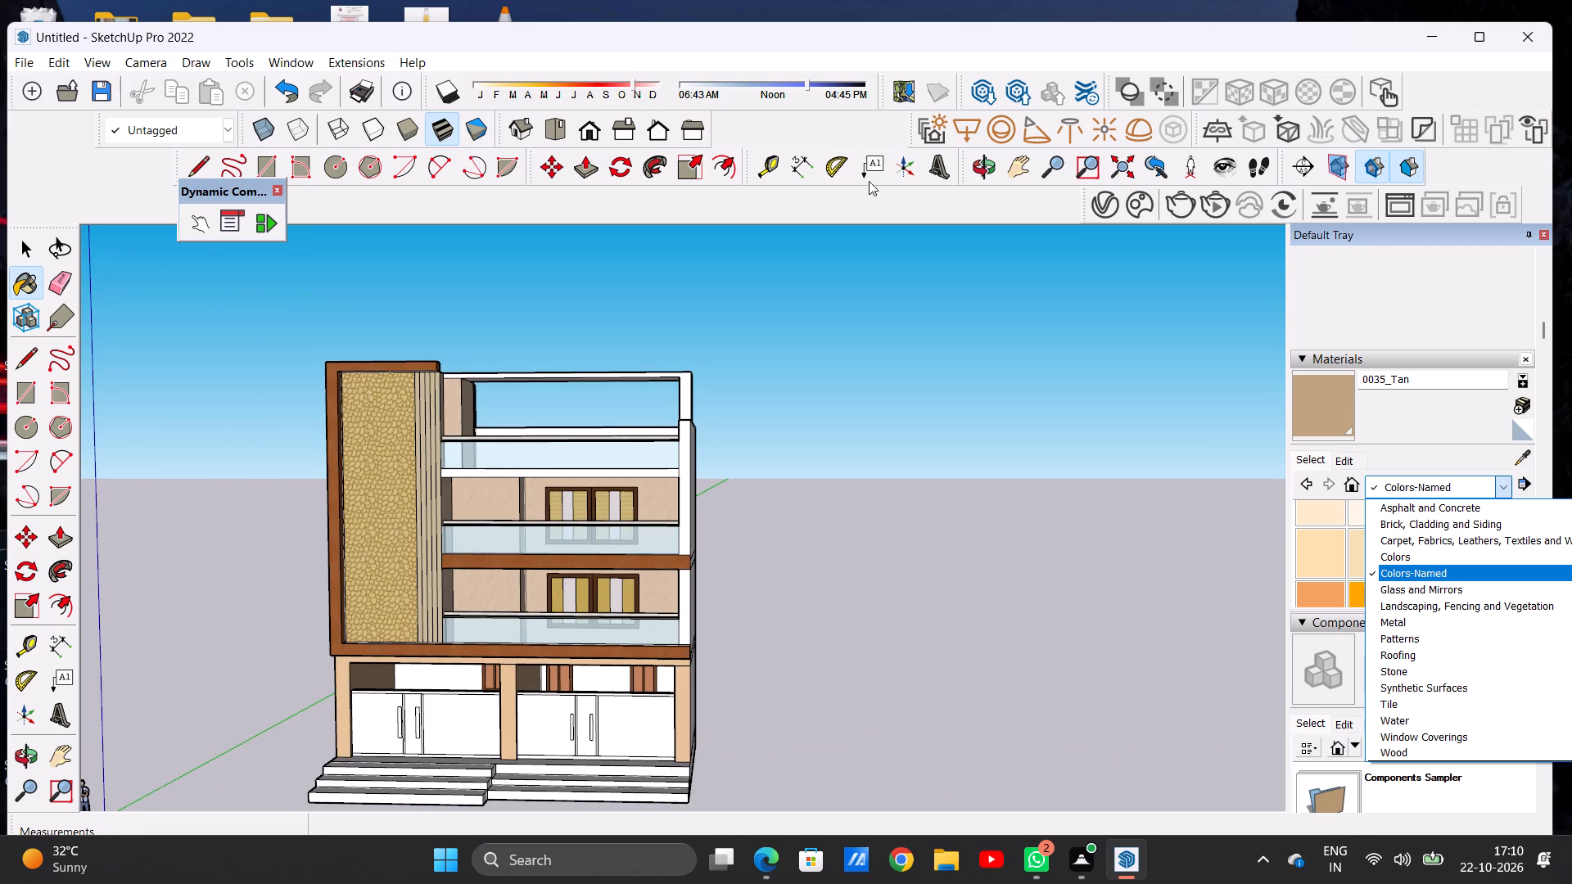
pyautogui.click(981, 168)
pyautogui.scroll(-5, 660, 536)
pyautogui.scroll(1, 660, 536)
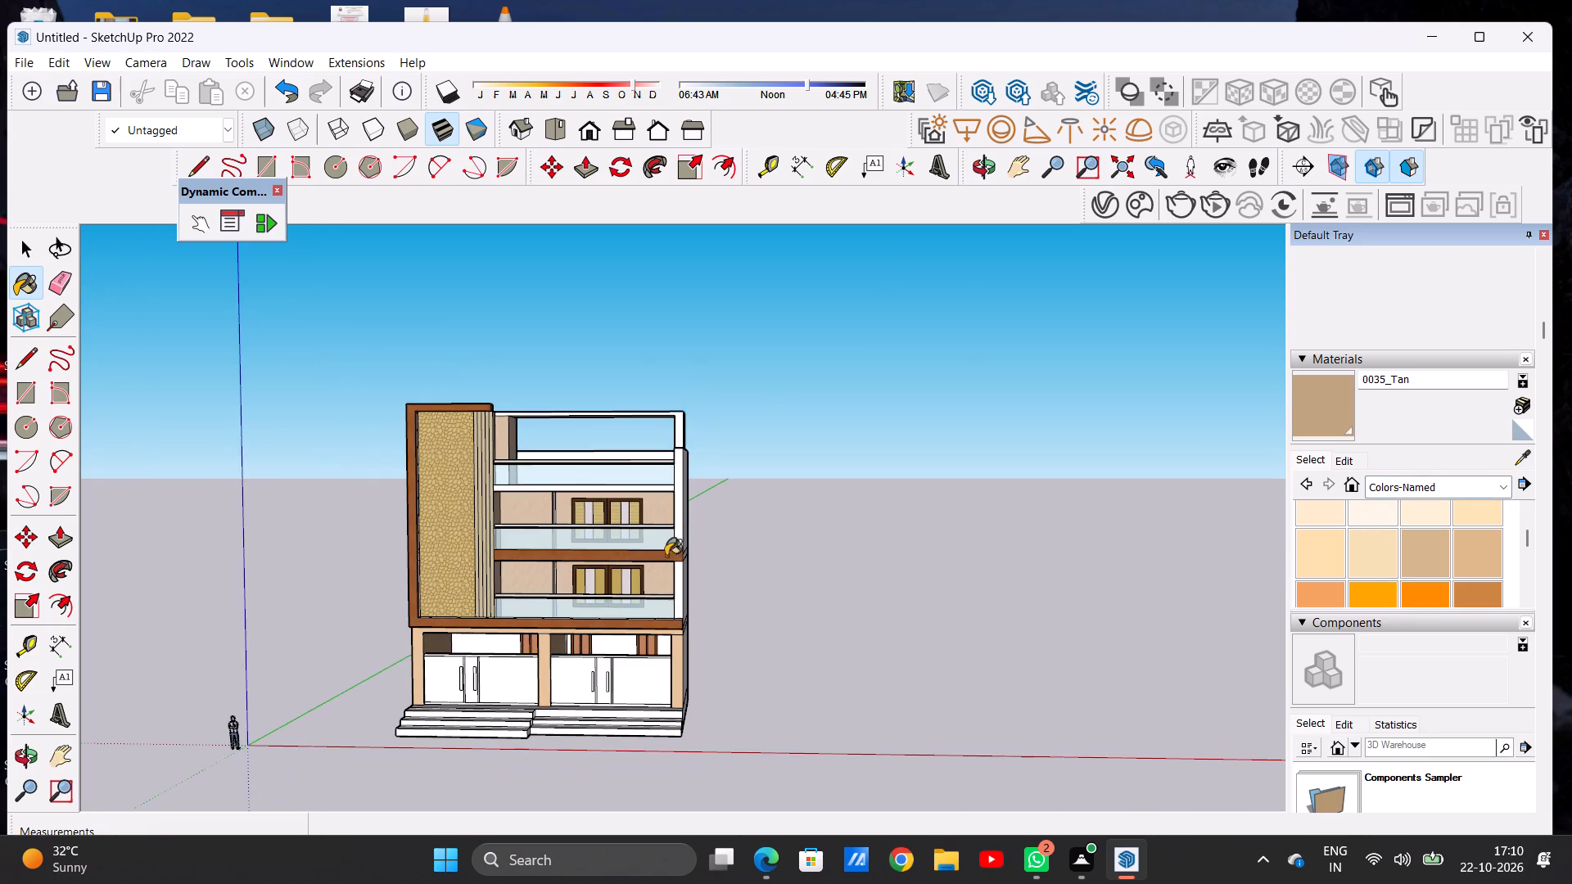
pyautogui.moveTo(589, 591); pyautogui.dragTo(540, 591, button='middle')
pyautogui.middleClick(540, 591)
pyautogui.middleClick(540, 591)
pyautogui.moveTo(682, 547); pyautogui.dragTo(330, 555, button='middle')
pyautogui.moveTo(330, 555); pyautogui.dragTo(702, 584, button='middle')
pyautogui.scroll(6, 620, 516)
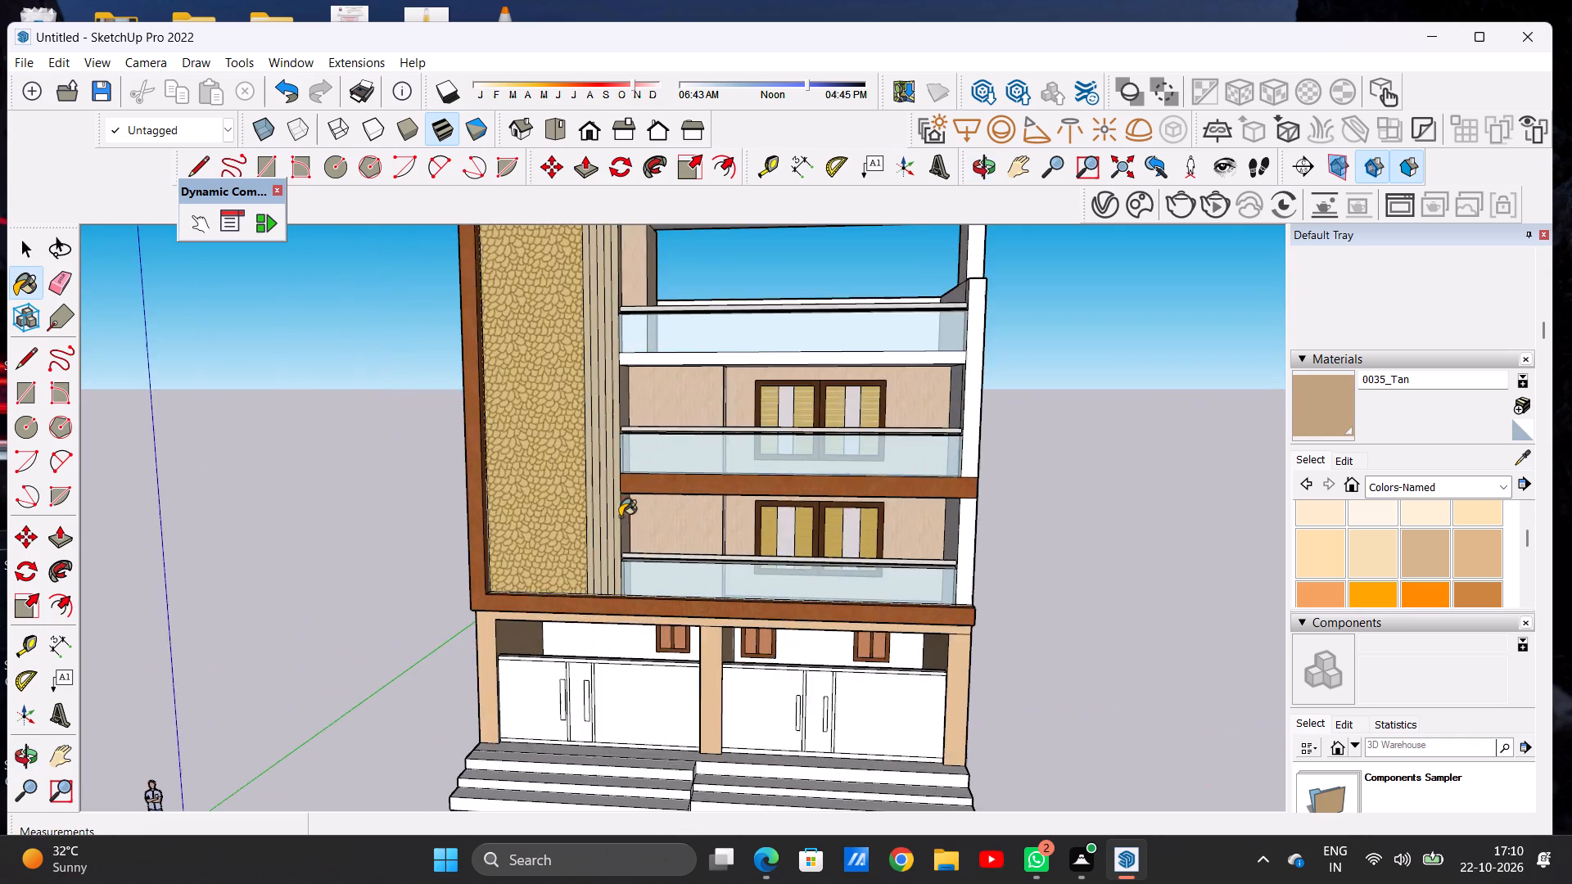
pyautogui.scroll(7, 688, 516)
pyautogui.scroll(-5, 558, 512)
pyautogui.scroll(1, 558, 512)
pyautogui.scroll(-3, 558, 512)
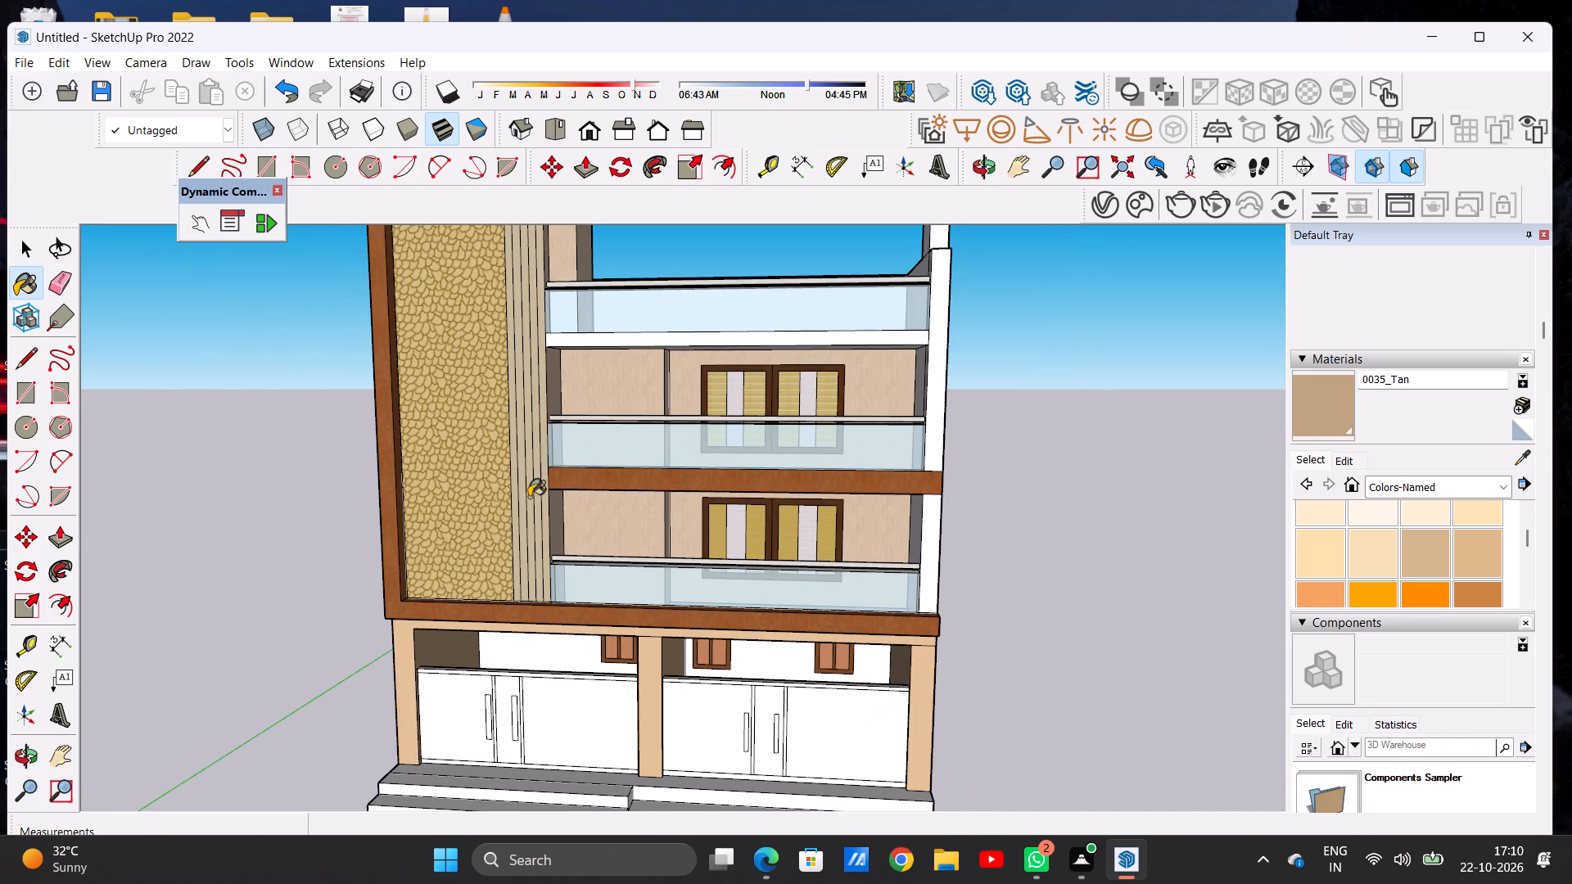
pyautogui.press('space')
pyautogui.scroll(-6, 363, 665)
pyautogui.scroll(6, 426, 691)
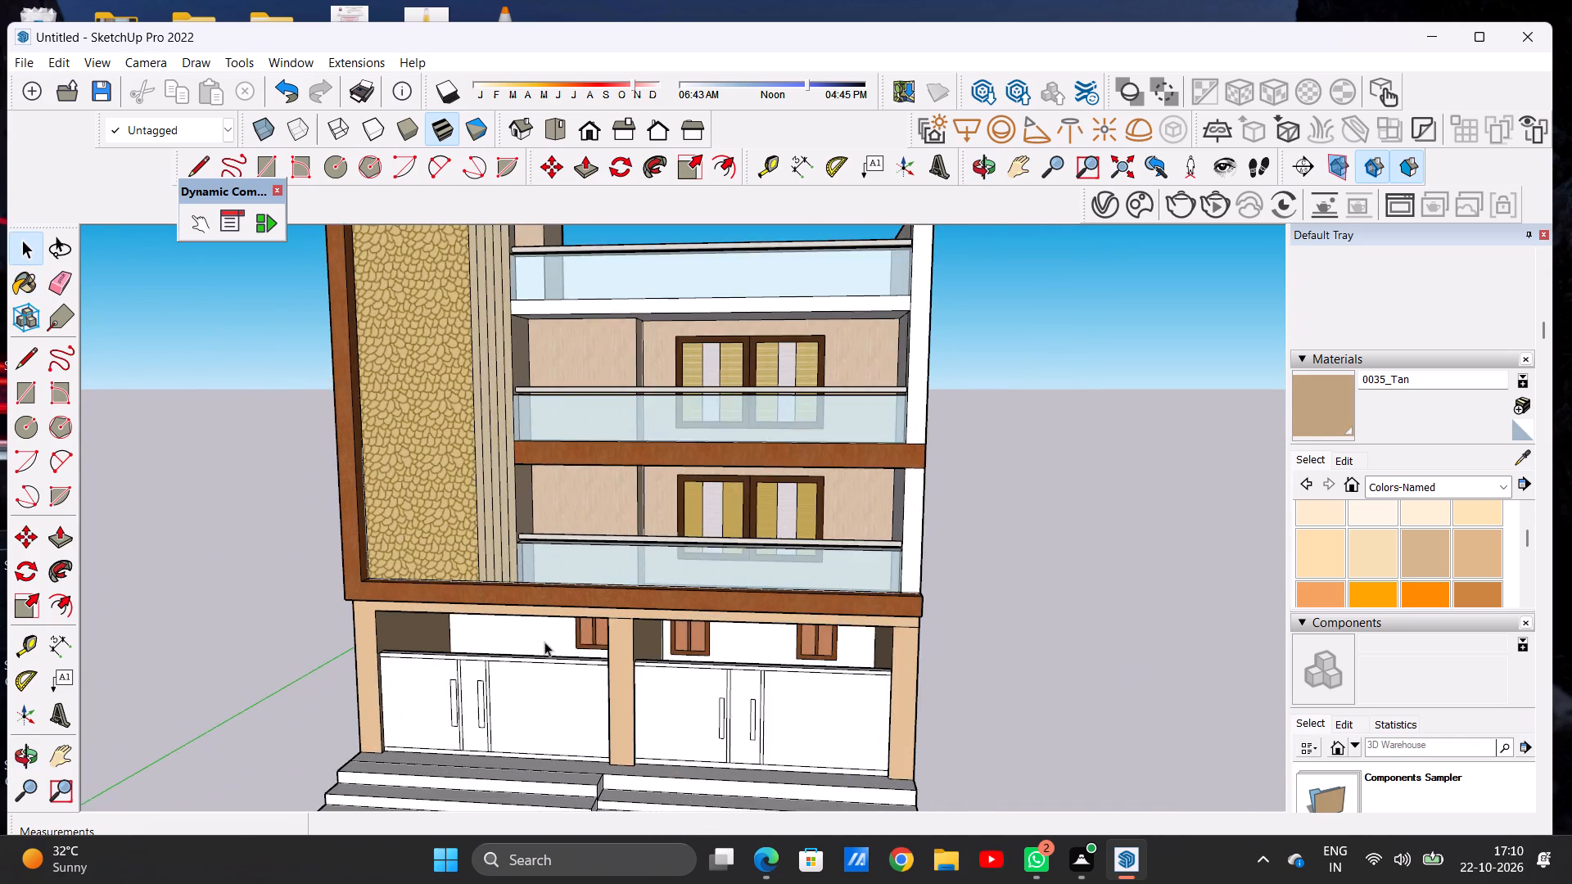
# Paint the back walls of both ground-floor bays, around the brown windows, with Formica Speckled Grey from the Synthetic Surfaces library.
pyautogui.moveTo(544, 642); pyautogui.dragTo(588, 476, button='middle')
pyautogui.scroll(9, 544, 609)
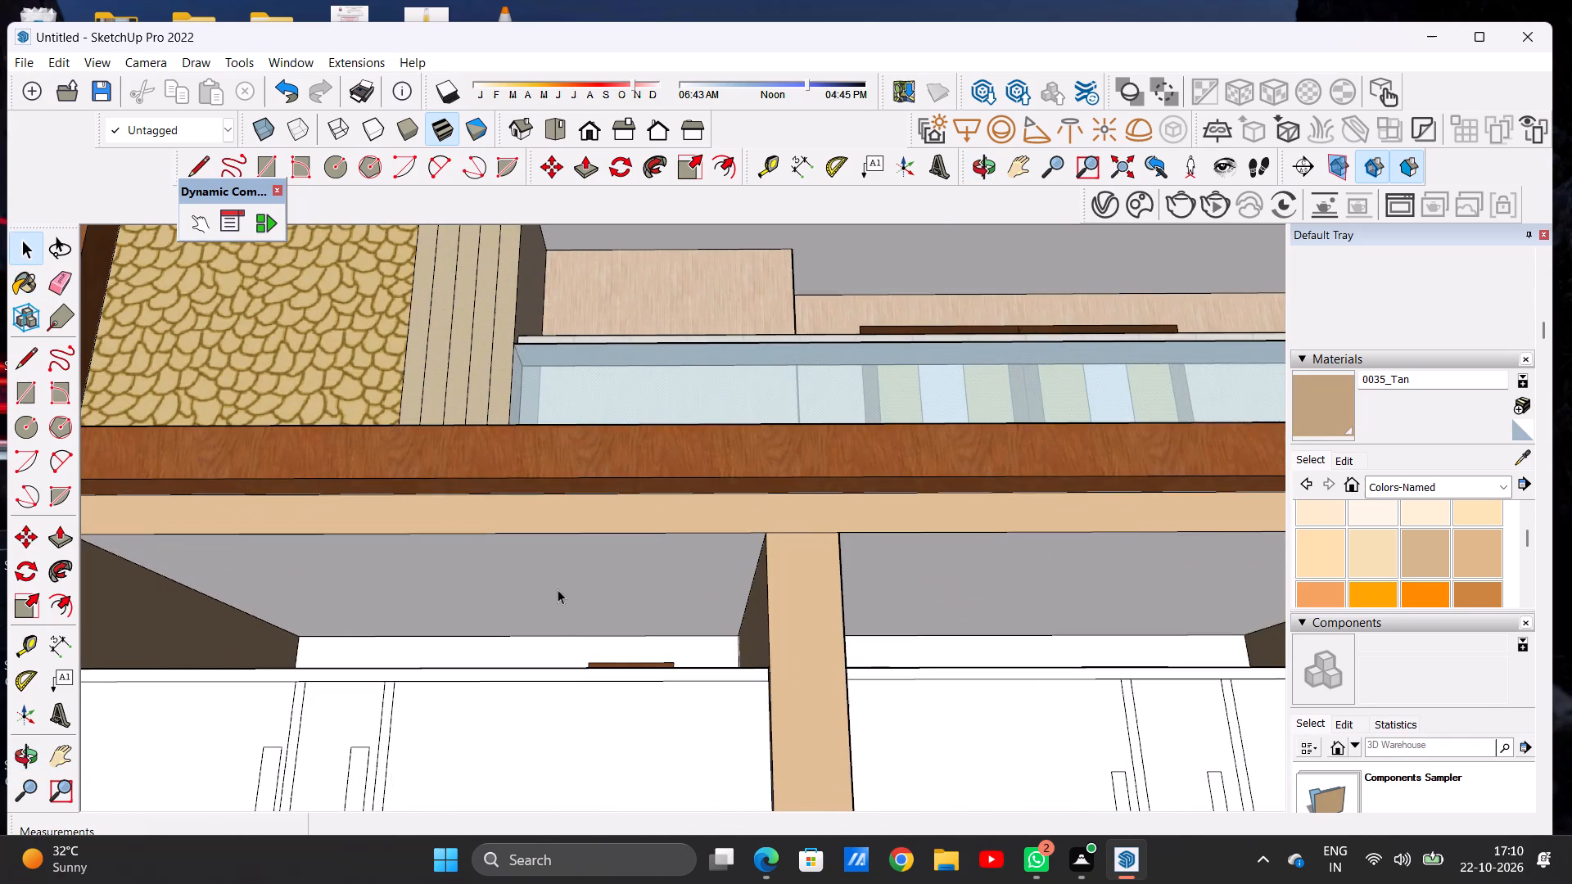
pyautogui.moveTo(558, 589); pyautogui.dragTo(571, 683, button='middle')
pyautogui.scroll(-11, 598, 543)
pyautogui.scroll(6, 580, 633)
pyautogui.scroll(7, 593, 565)
pyautogui.scroll(-5, 593, 565)
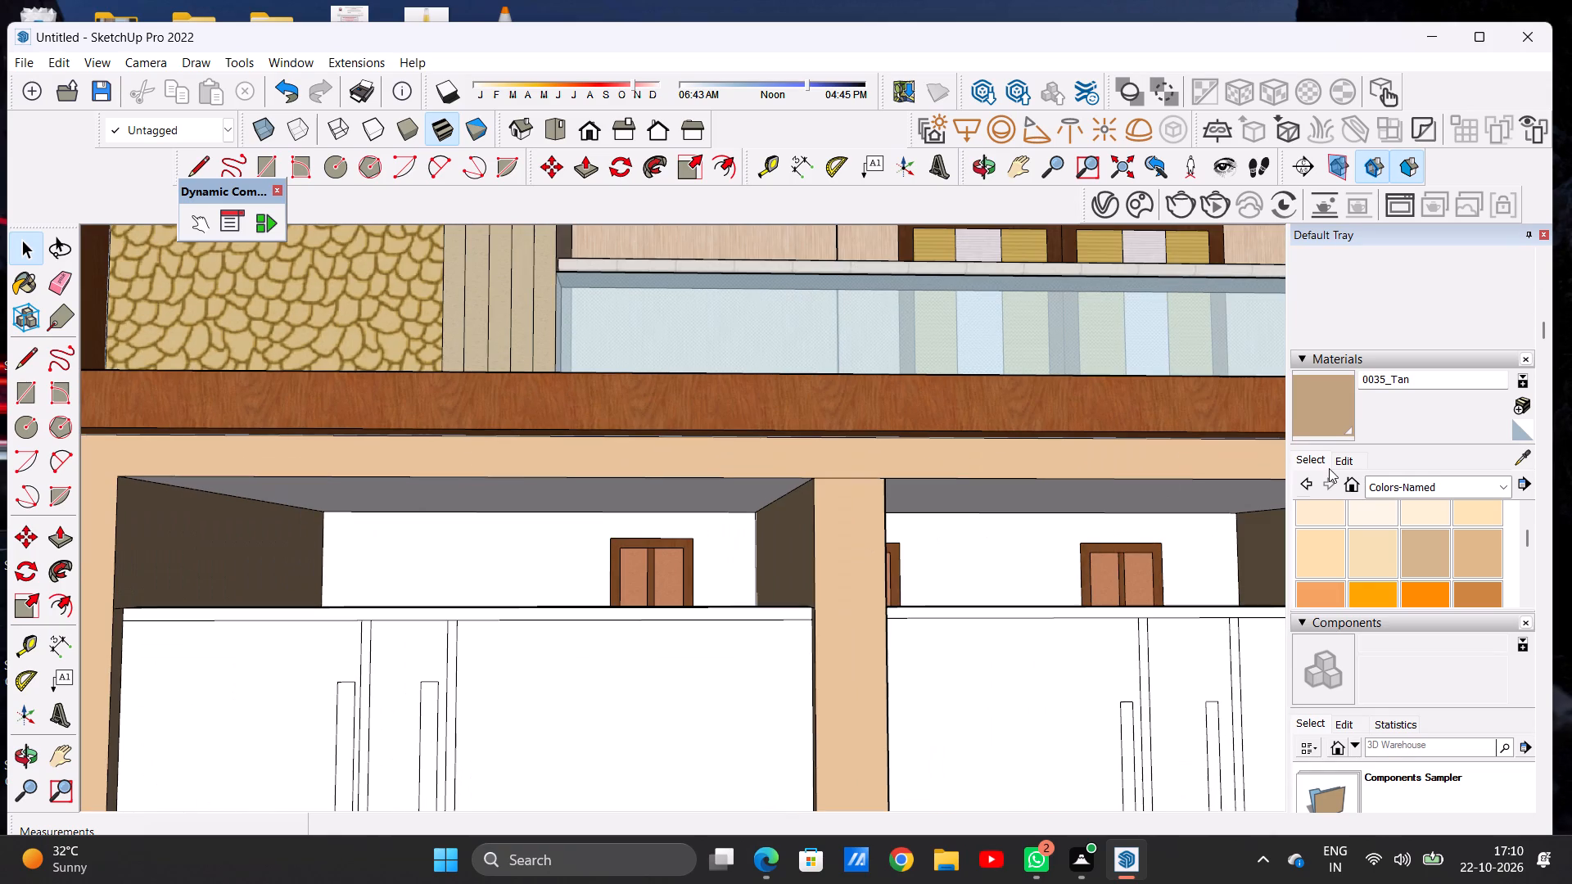
pyautogui.click(1399, 479)
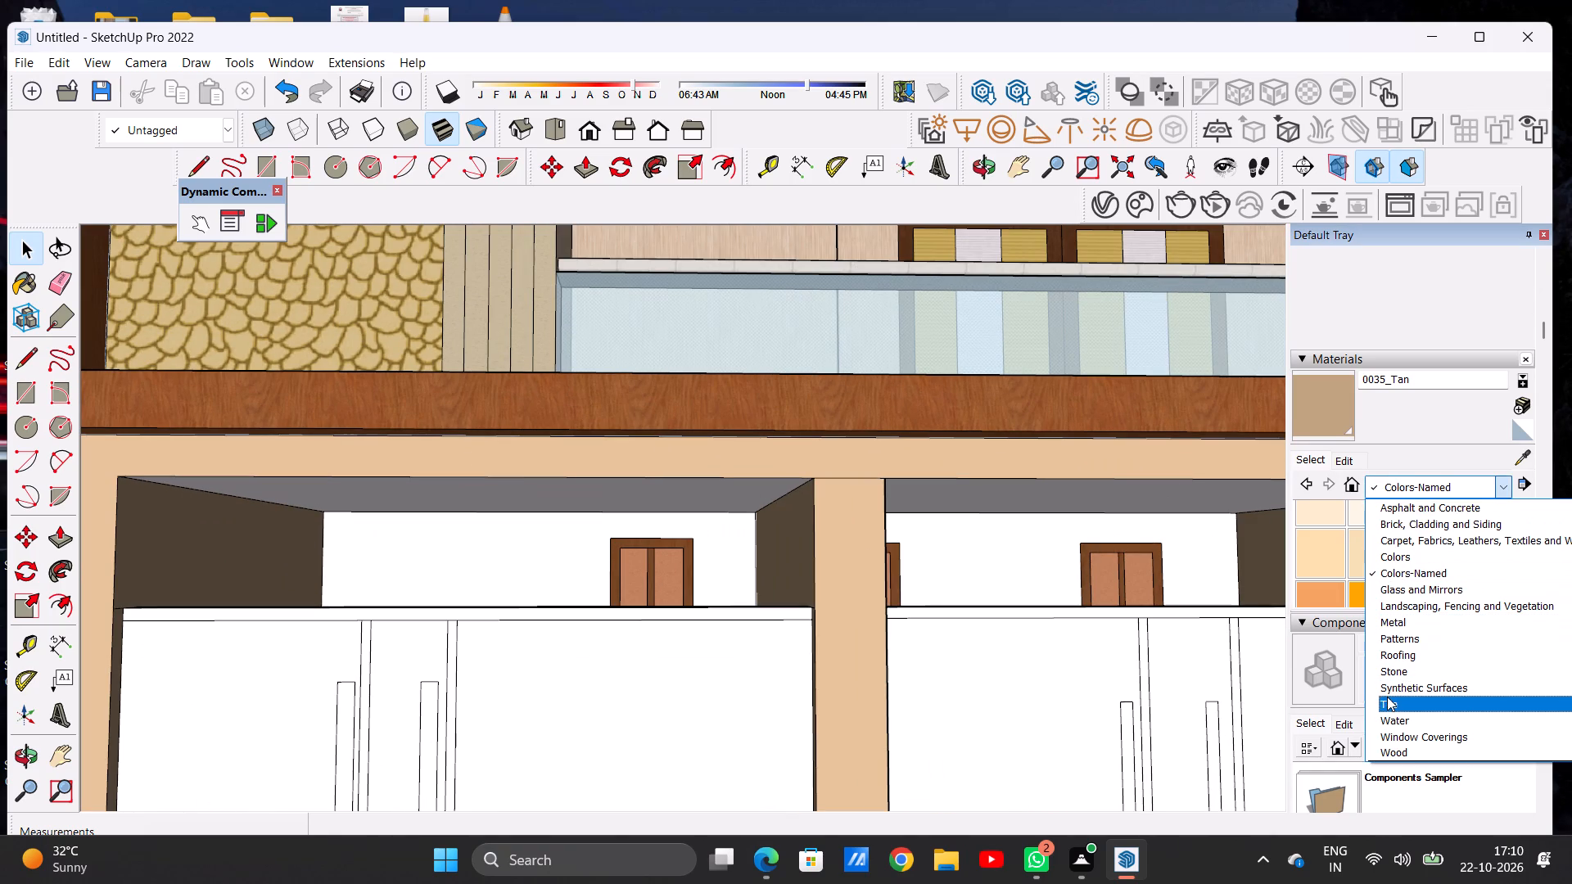
pyautogui.click(1387, 688)
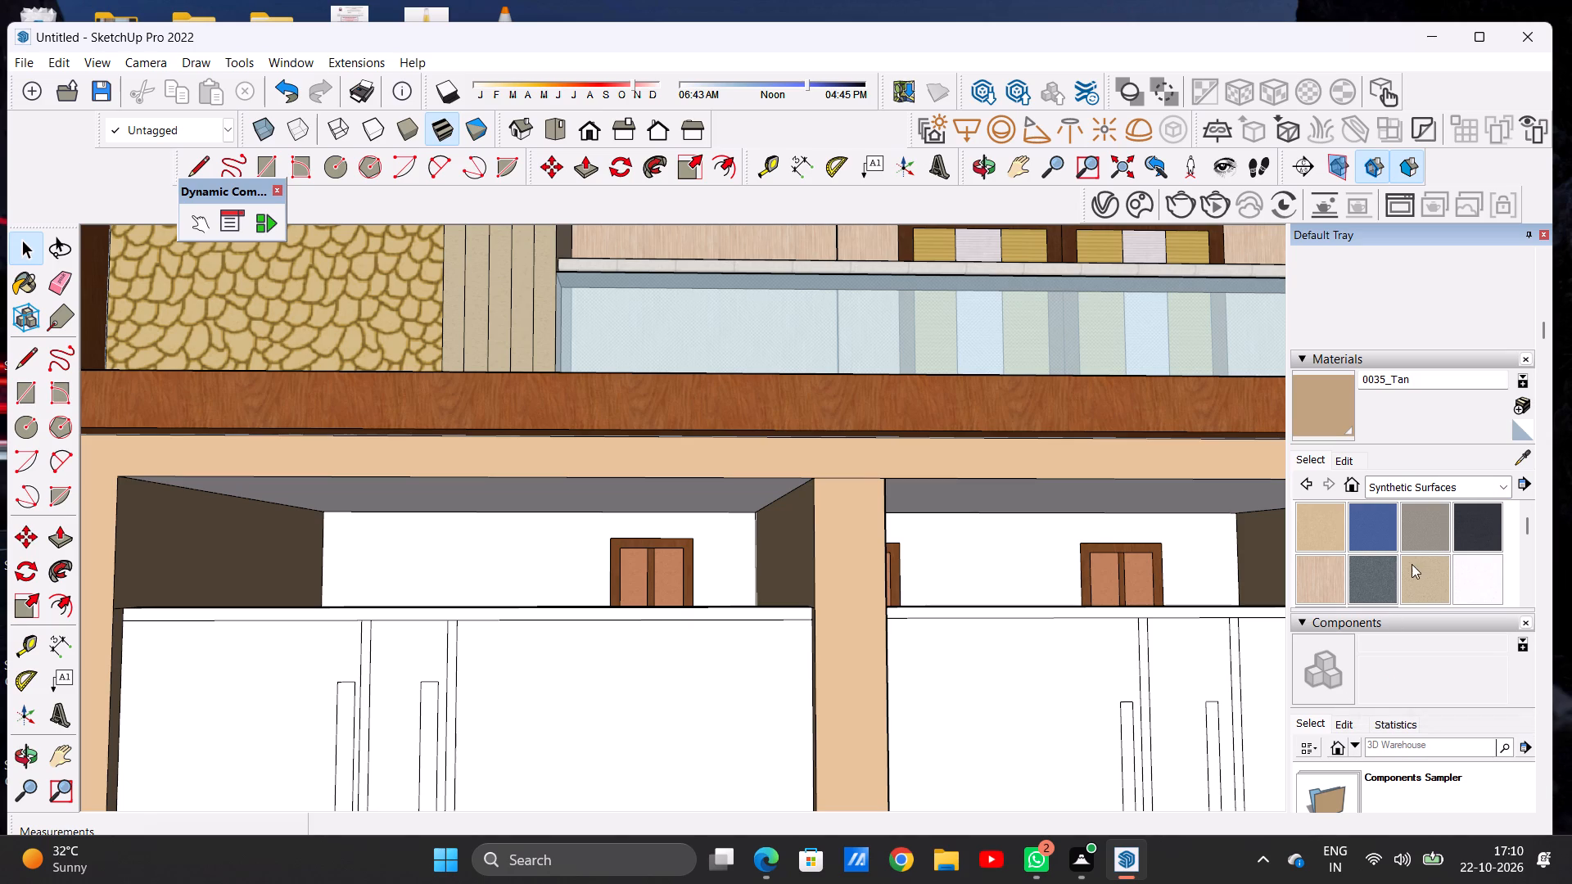
pyautogui.click(1368, 578)
pyautogui.click(575, 581)
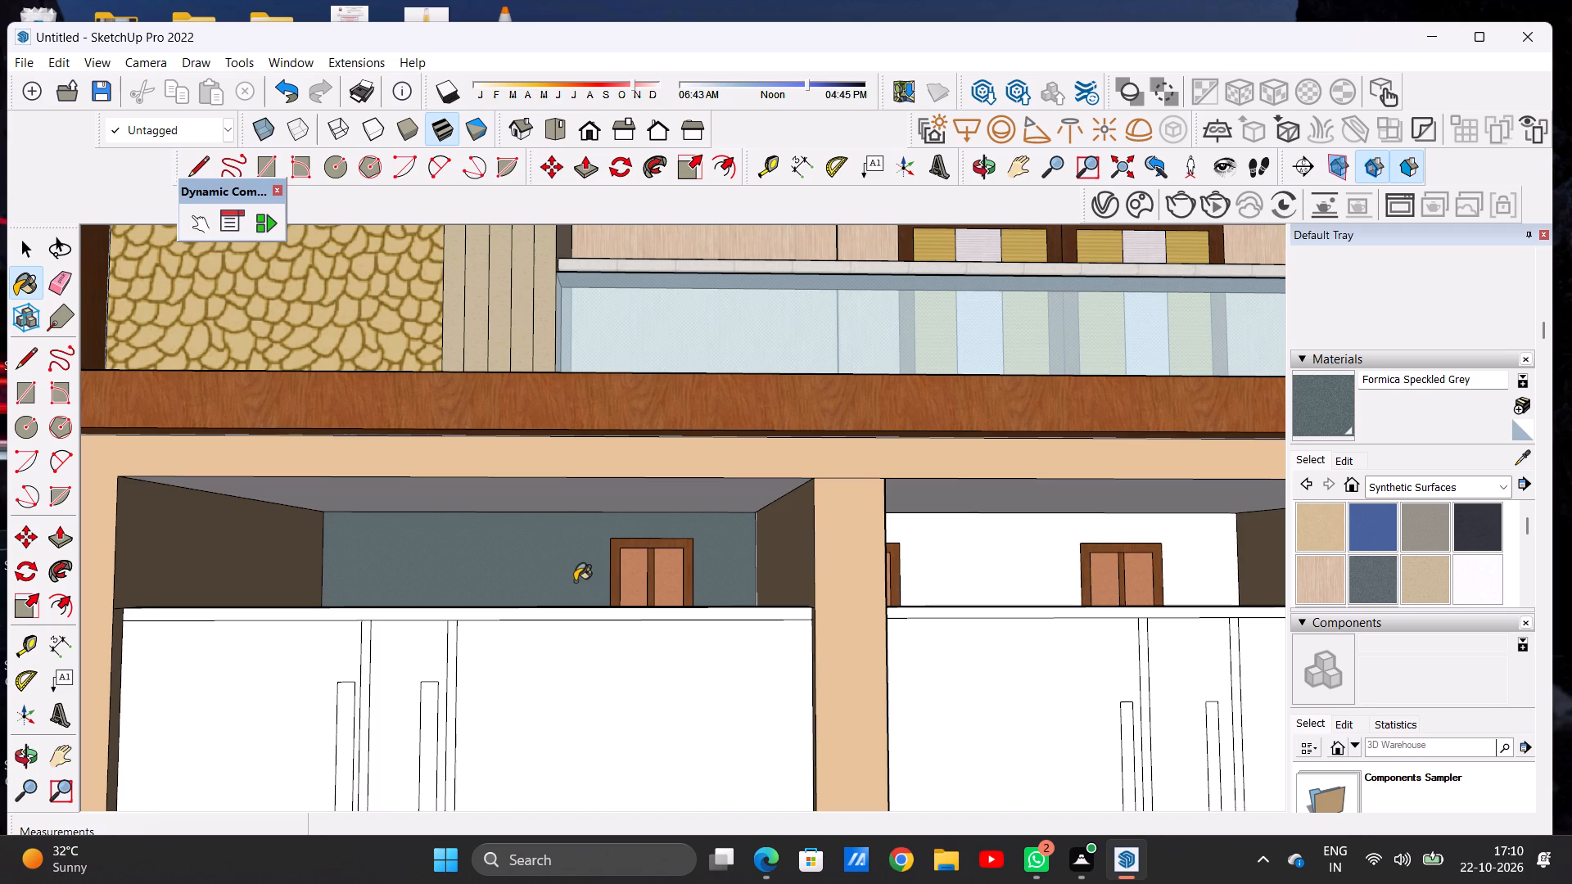
pyautogui.click(974, 564)
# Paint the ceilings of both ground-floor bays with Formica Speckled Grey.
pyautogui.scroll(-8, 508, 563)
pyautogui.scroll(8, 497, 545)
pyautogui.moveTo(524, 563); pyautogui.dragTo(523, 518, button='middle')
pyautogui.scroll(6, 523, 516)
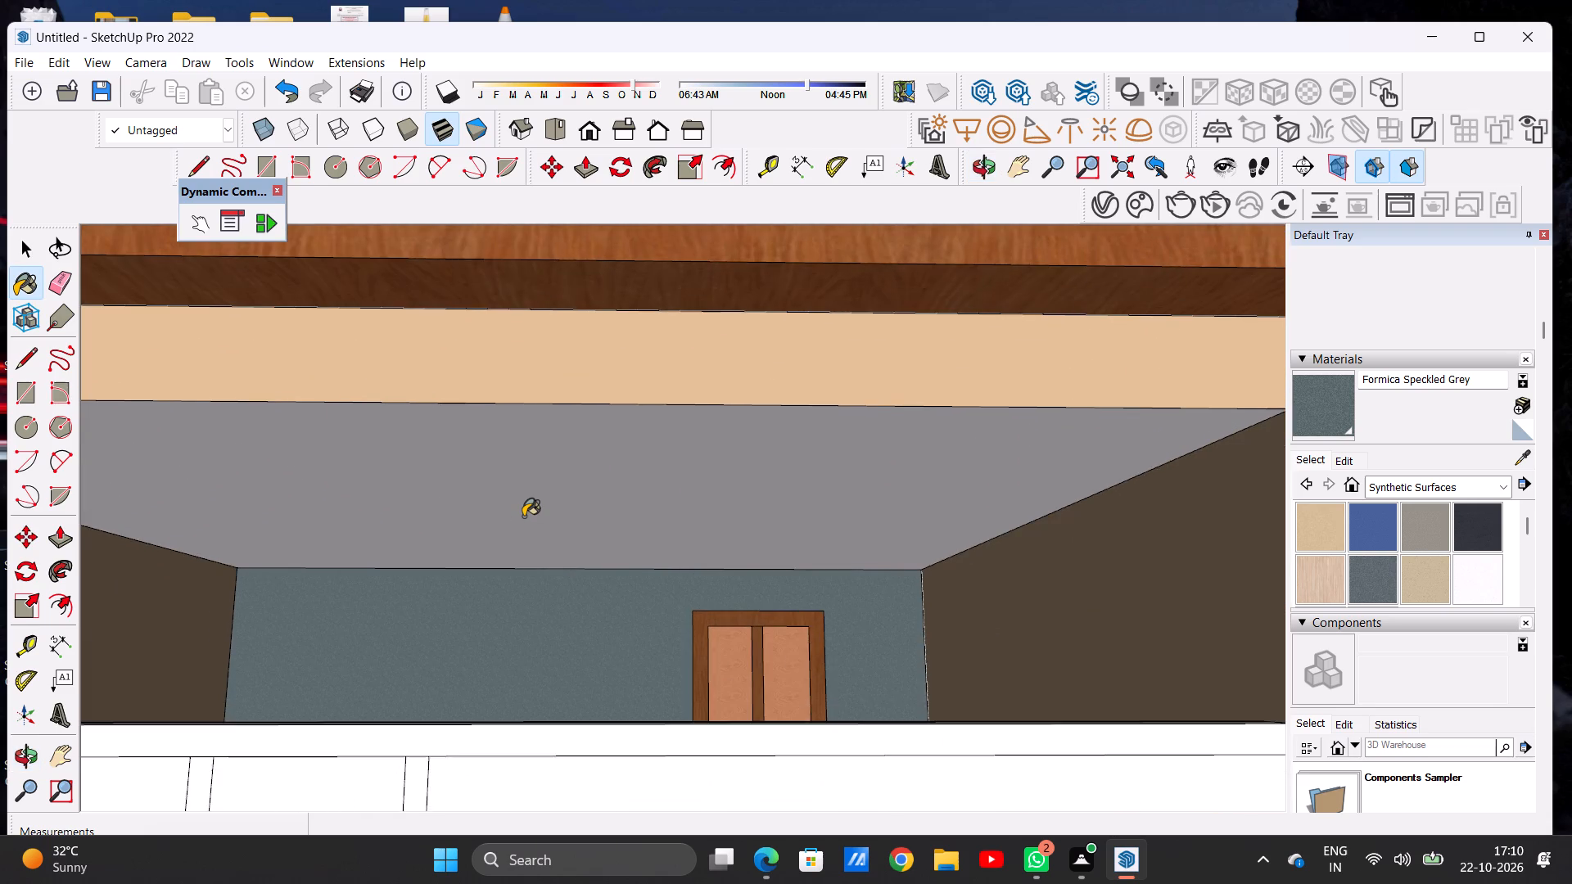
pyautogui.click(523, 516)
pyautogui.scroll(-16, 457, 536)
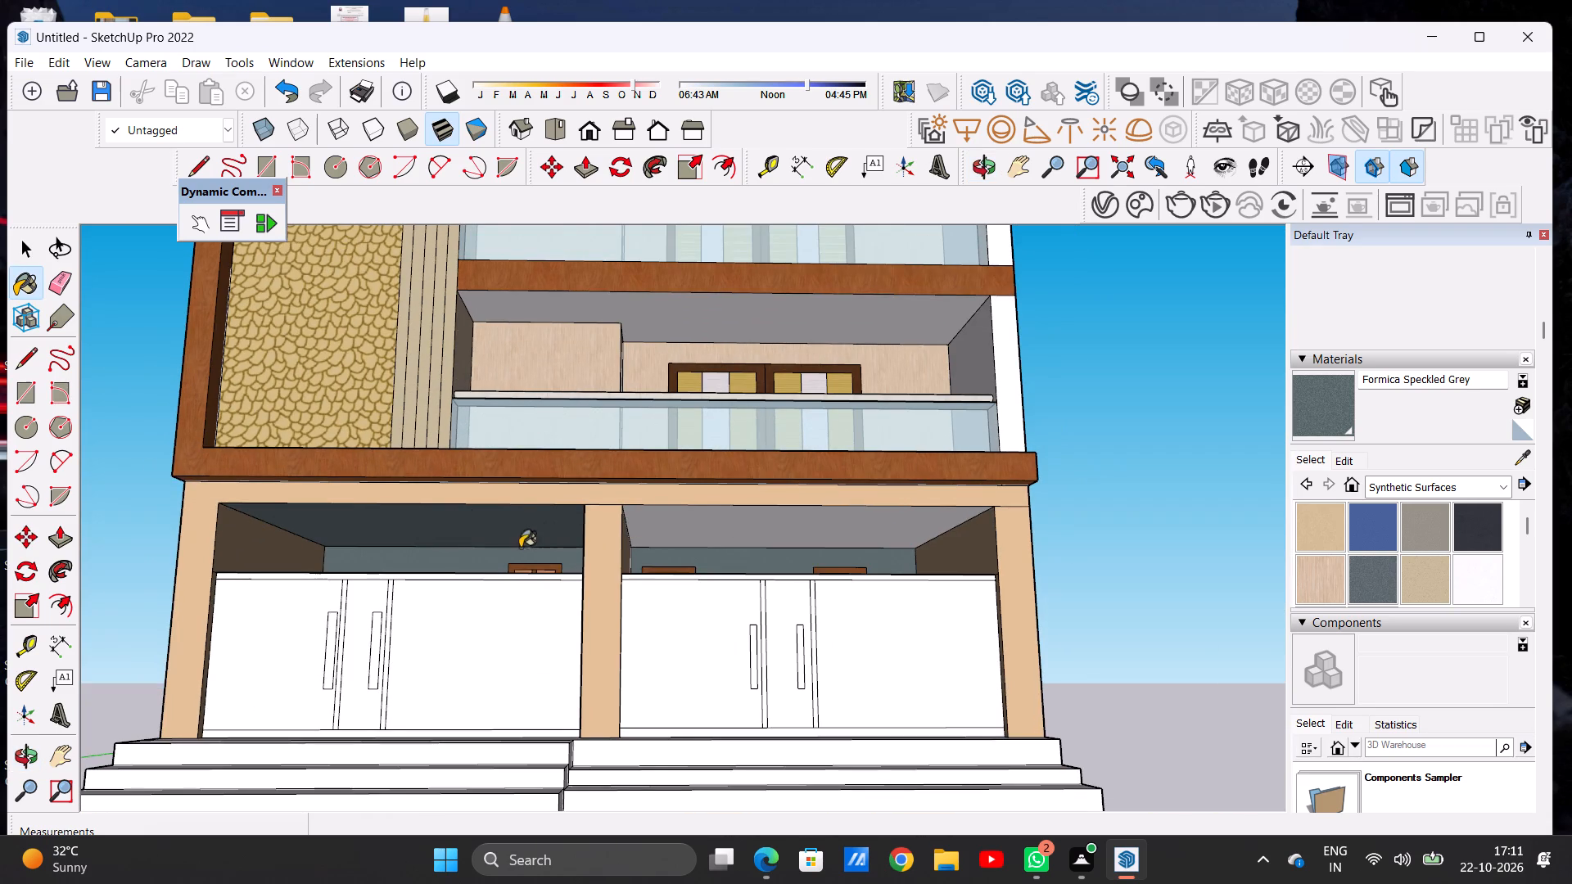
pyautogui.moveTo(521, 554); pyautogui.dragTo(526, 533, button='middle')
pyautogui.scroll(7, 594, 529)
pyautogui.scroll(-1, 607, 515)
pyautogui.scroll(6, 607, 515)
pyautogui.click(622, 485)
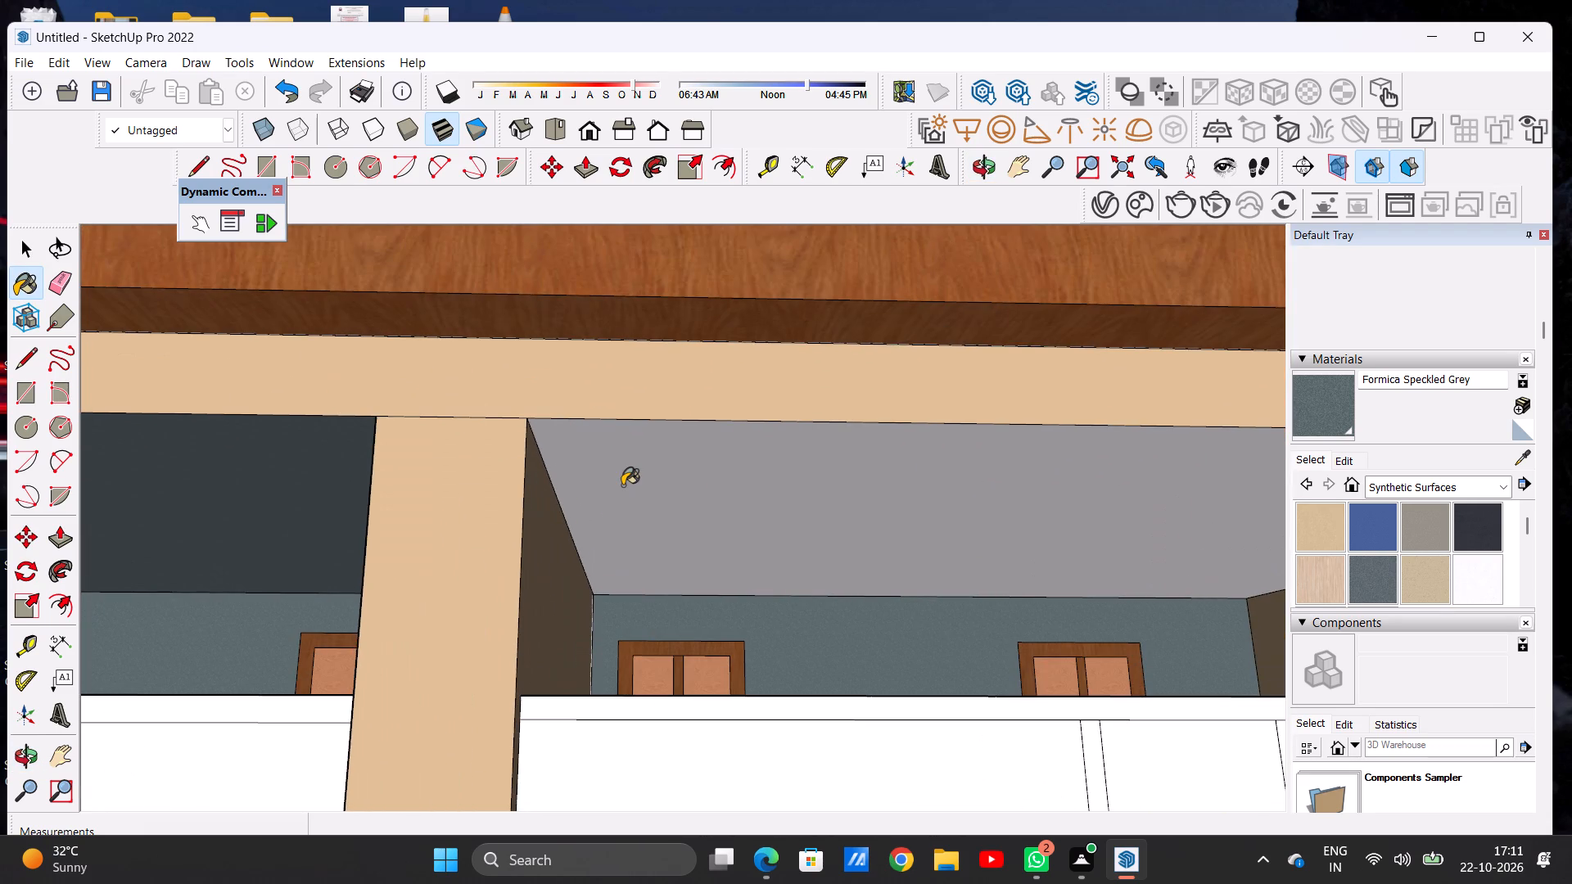
# Paint the ceilings of both ground-floor bays with Formica Laminate Light.
pyautogui.scroll(-14, 615, 510)
pyautogui.moveTo(586, 557); pyautogui.dragTo(576, 528, button='middle')
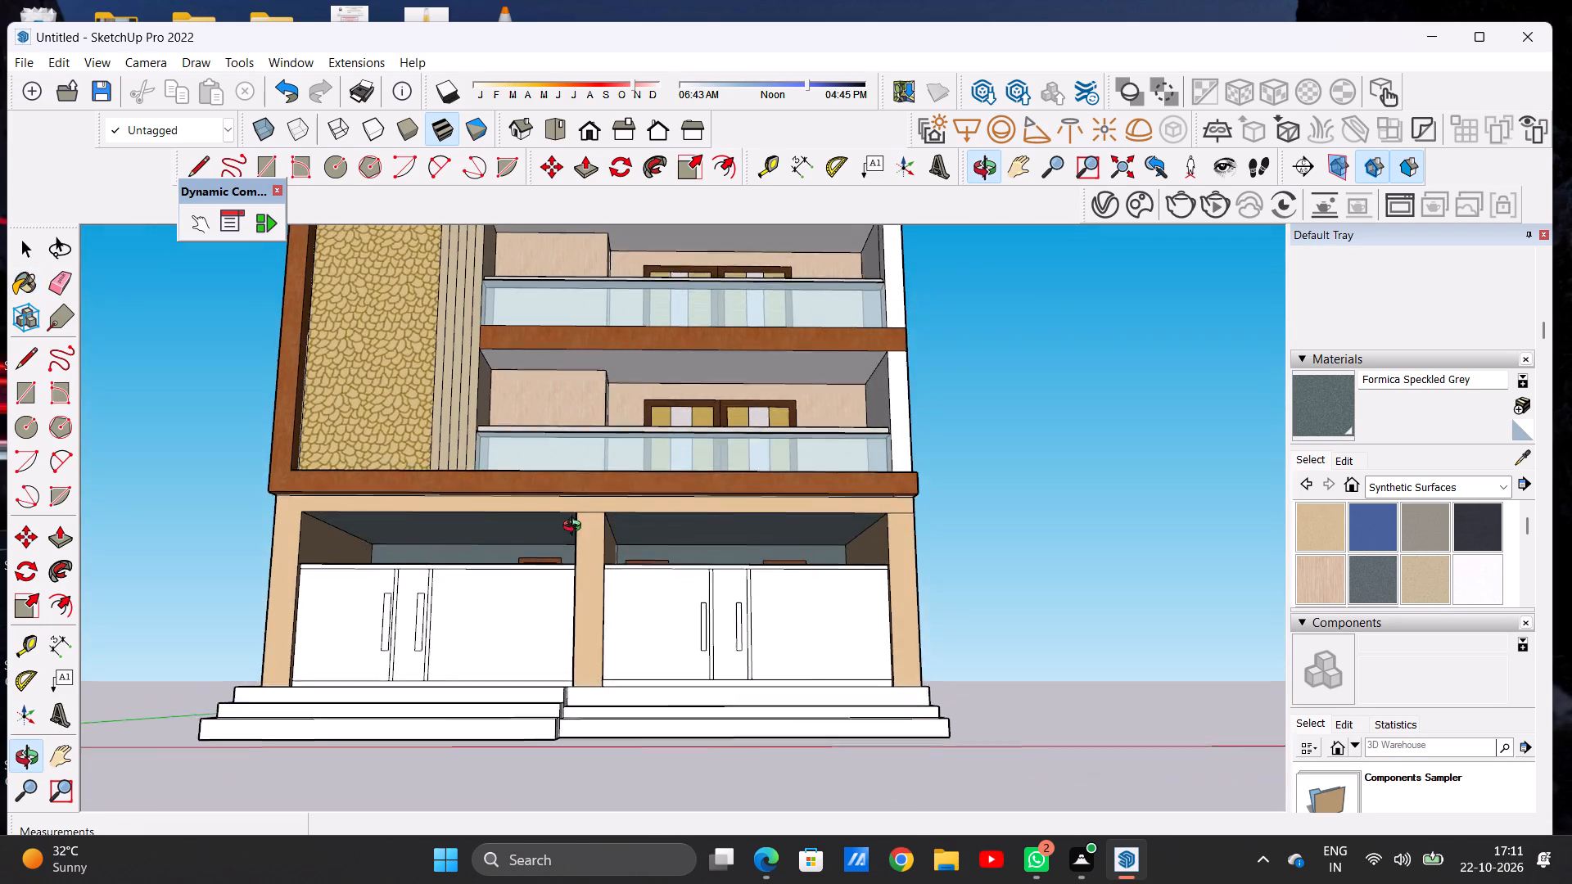
pyautogui.moveTo(576, 528); pyautogui.dragTo(575, 506, button='middle')
pyautogui.scroll(7, 551, 516)
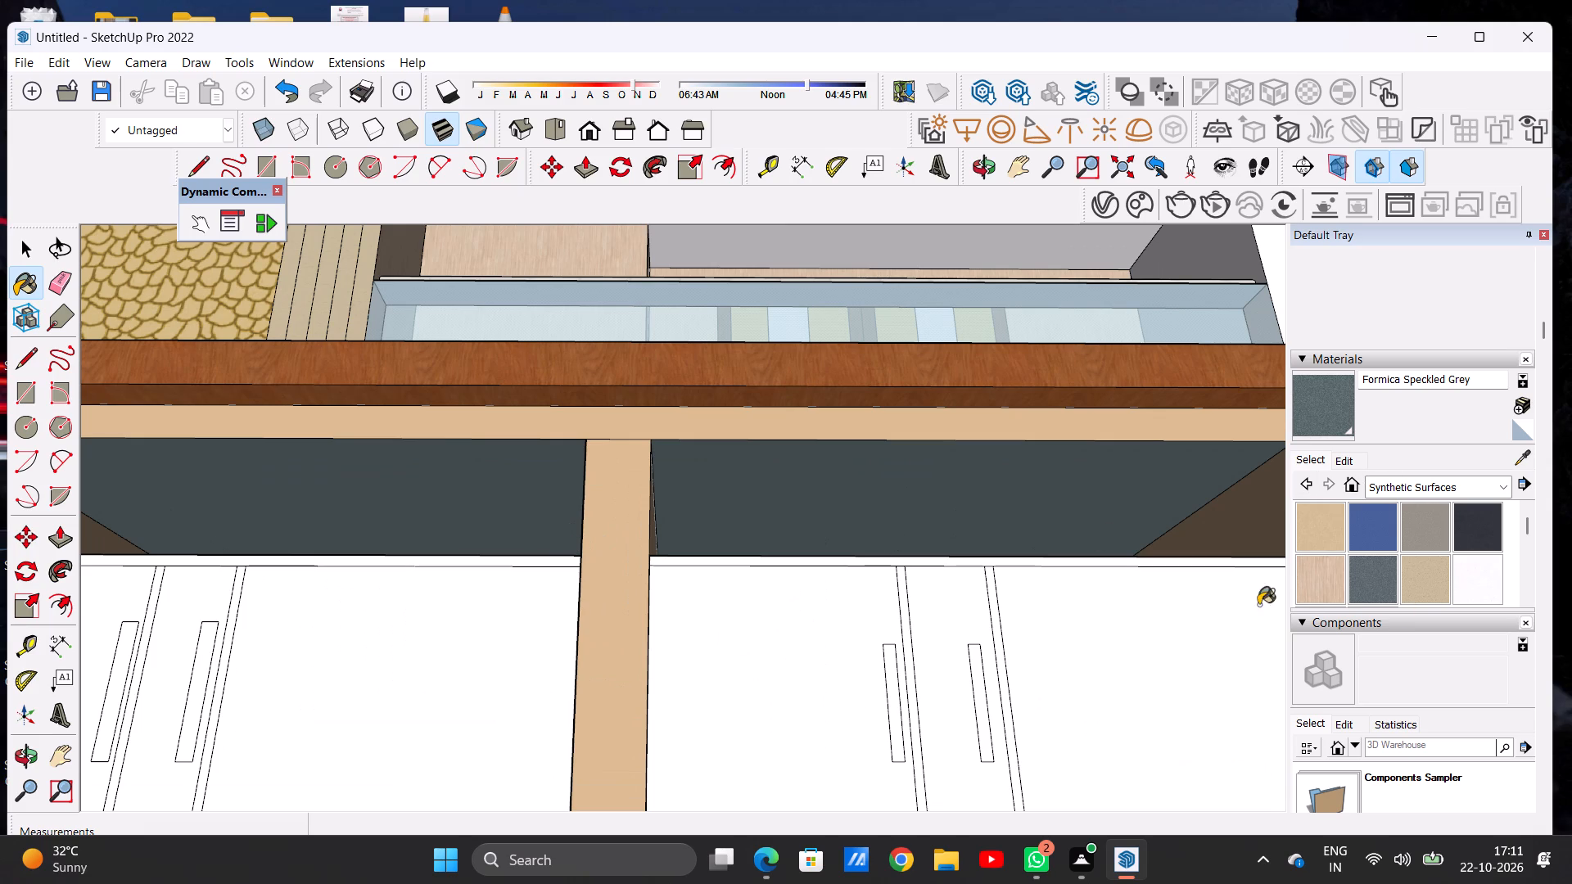
pyautogui.click(1325, 563)
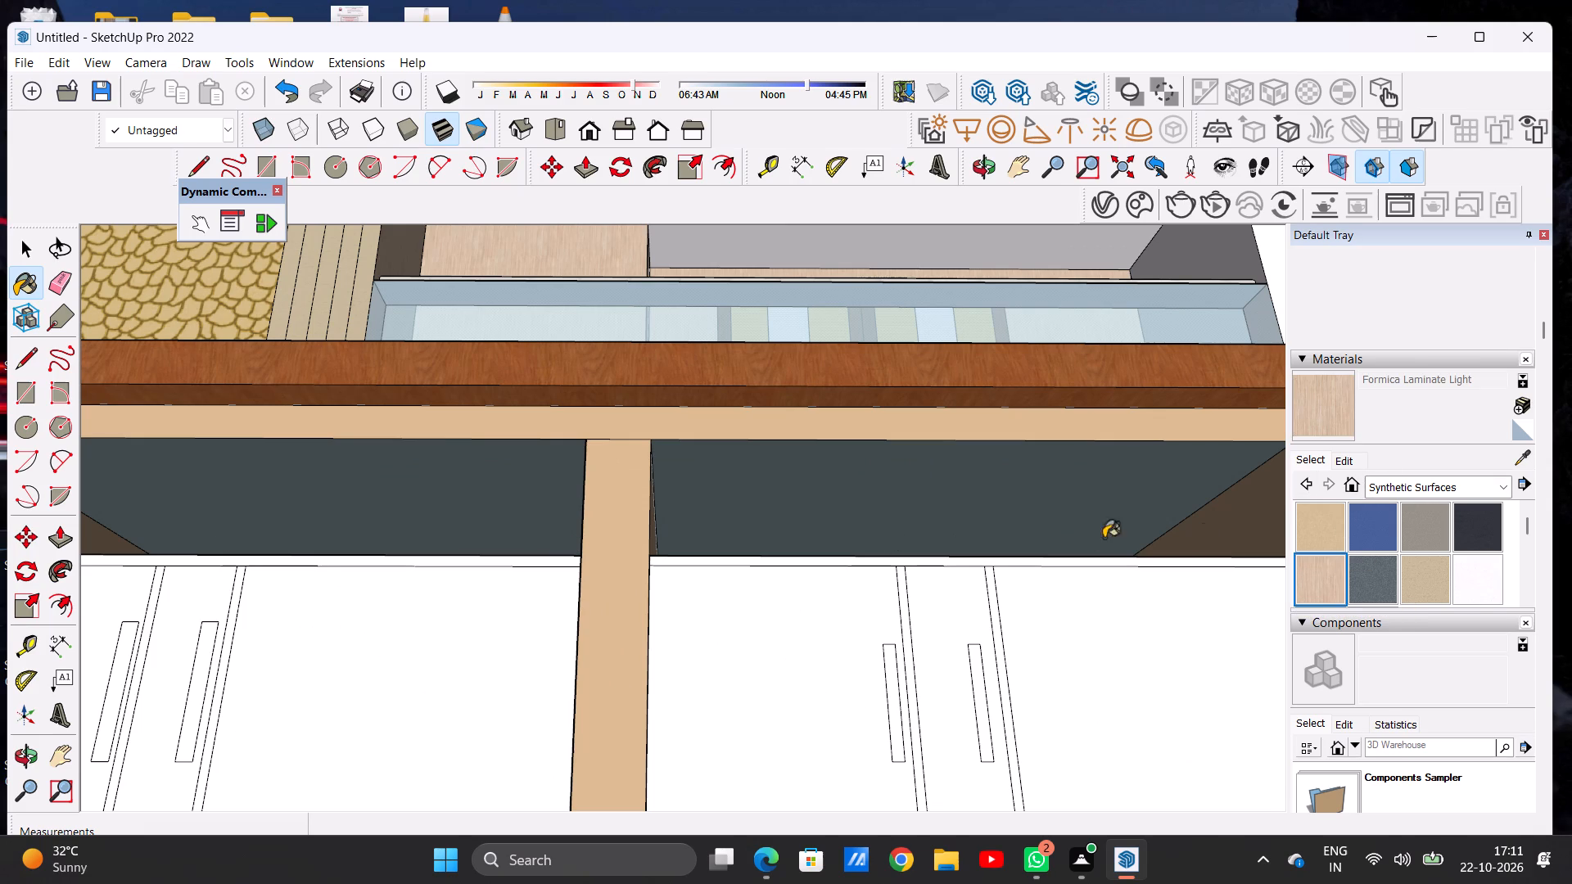
pyautogui.click(523, 486)
pyautogui.click(713, 488)
# Examine the ground floor's painted ceilings and back walls, and the whole front facade, from near and far.
pyautogui.scroll(-4, 671, 557)
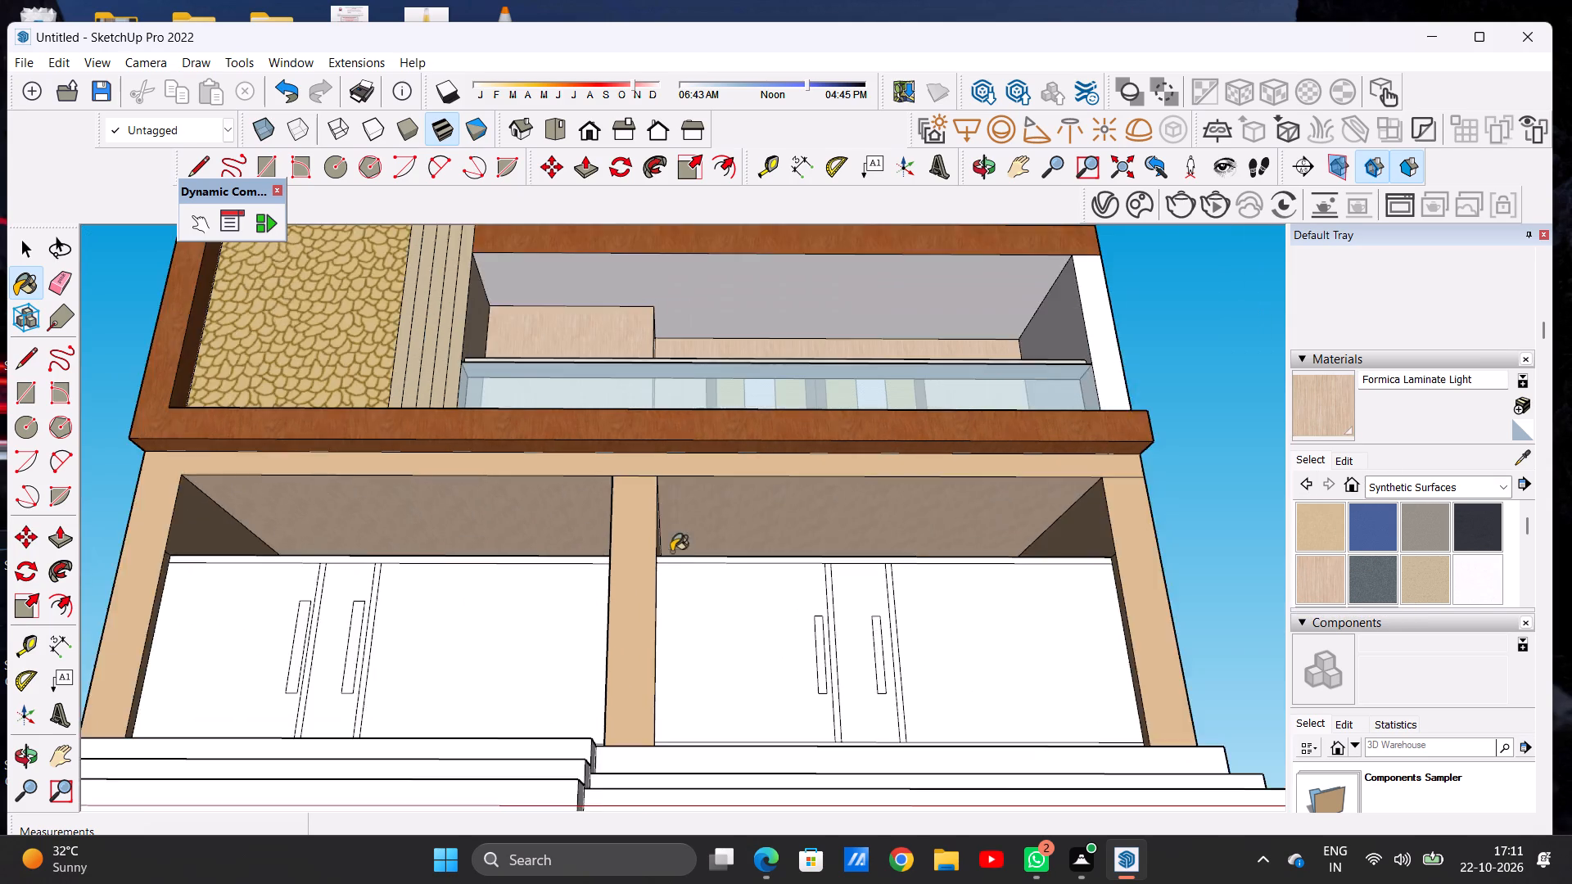
pyautogui.scroll(-3, 671, 552)
pyautogui.moveTo(622, 555); pyautogui.dragTo(618, 719, button='middle')
pyautogui.scroll(4, 601, 600)
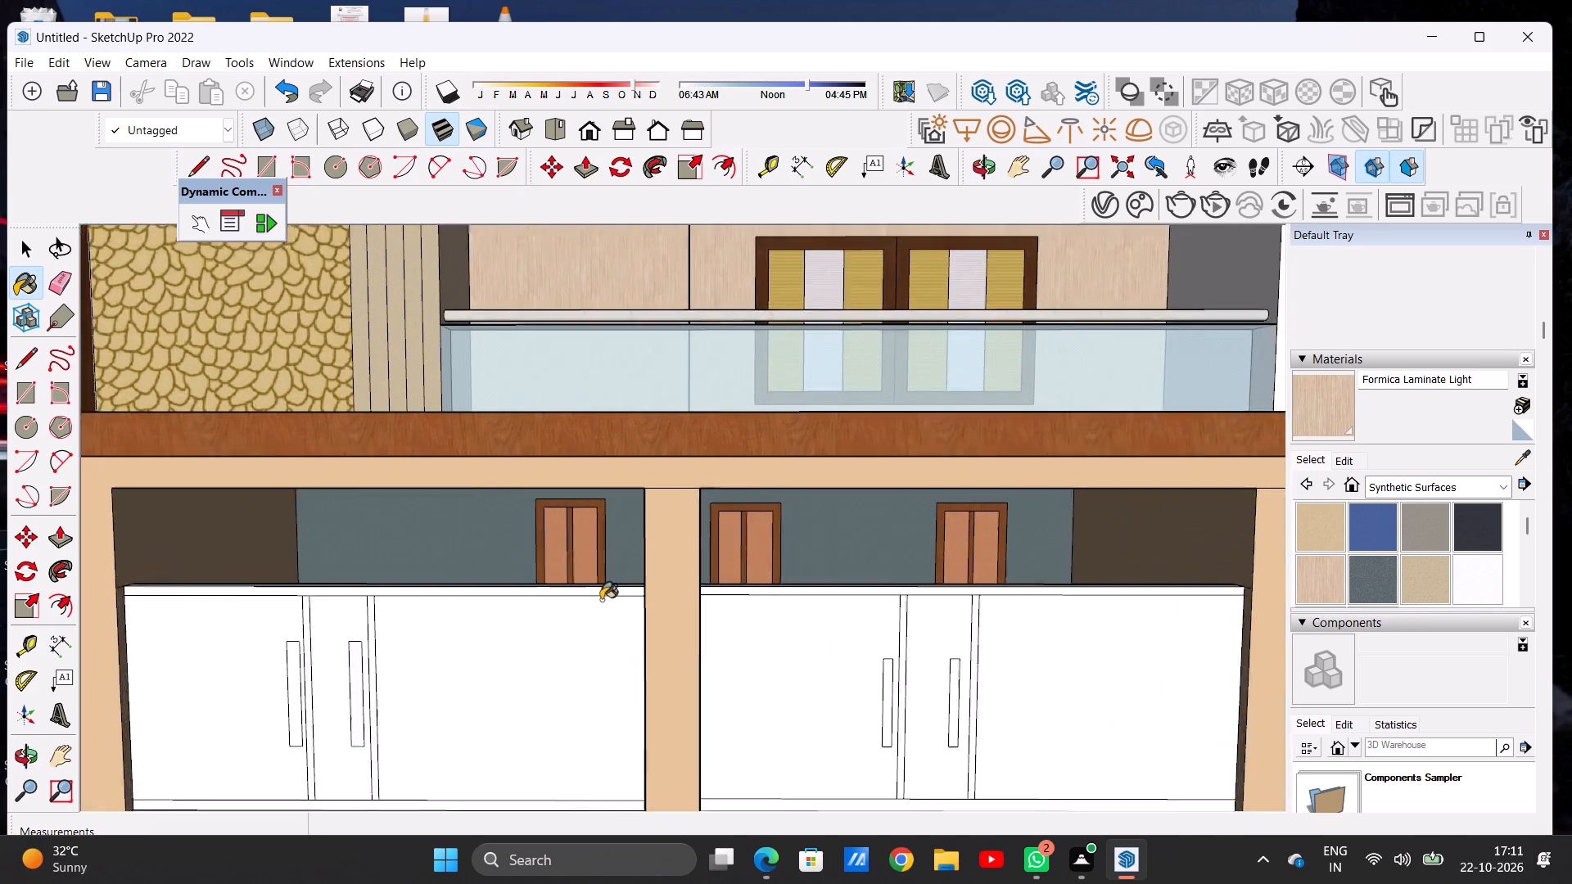
pyautogui.scroll(2, 601, 600)
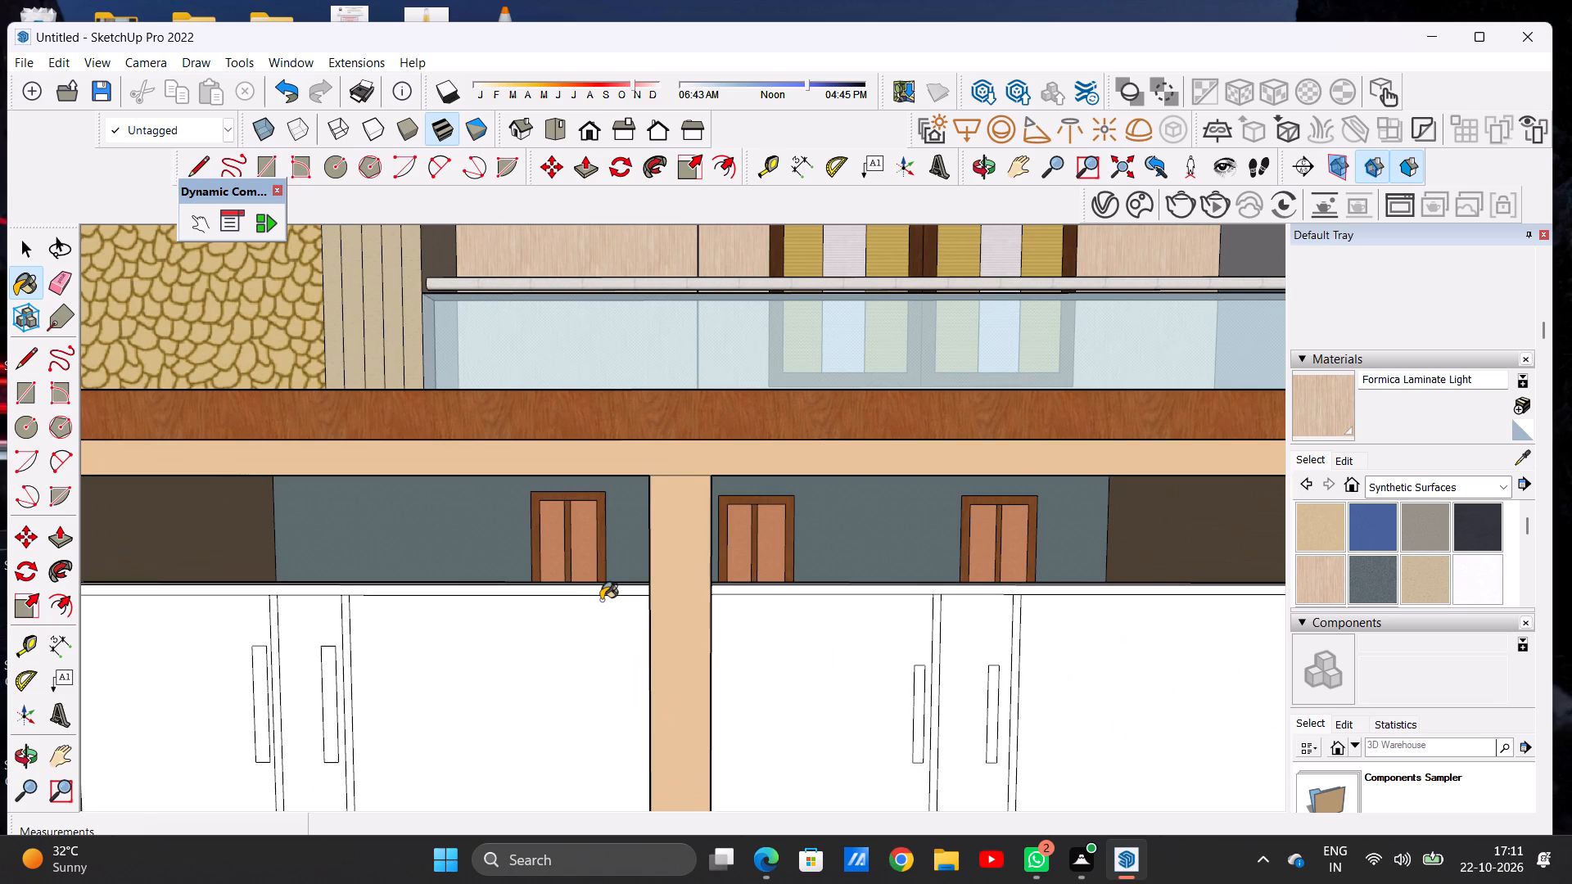
pyautogui.scroll(-12, 505, 515)
pyautogui.scroll(7, 565, 504)
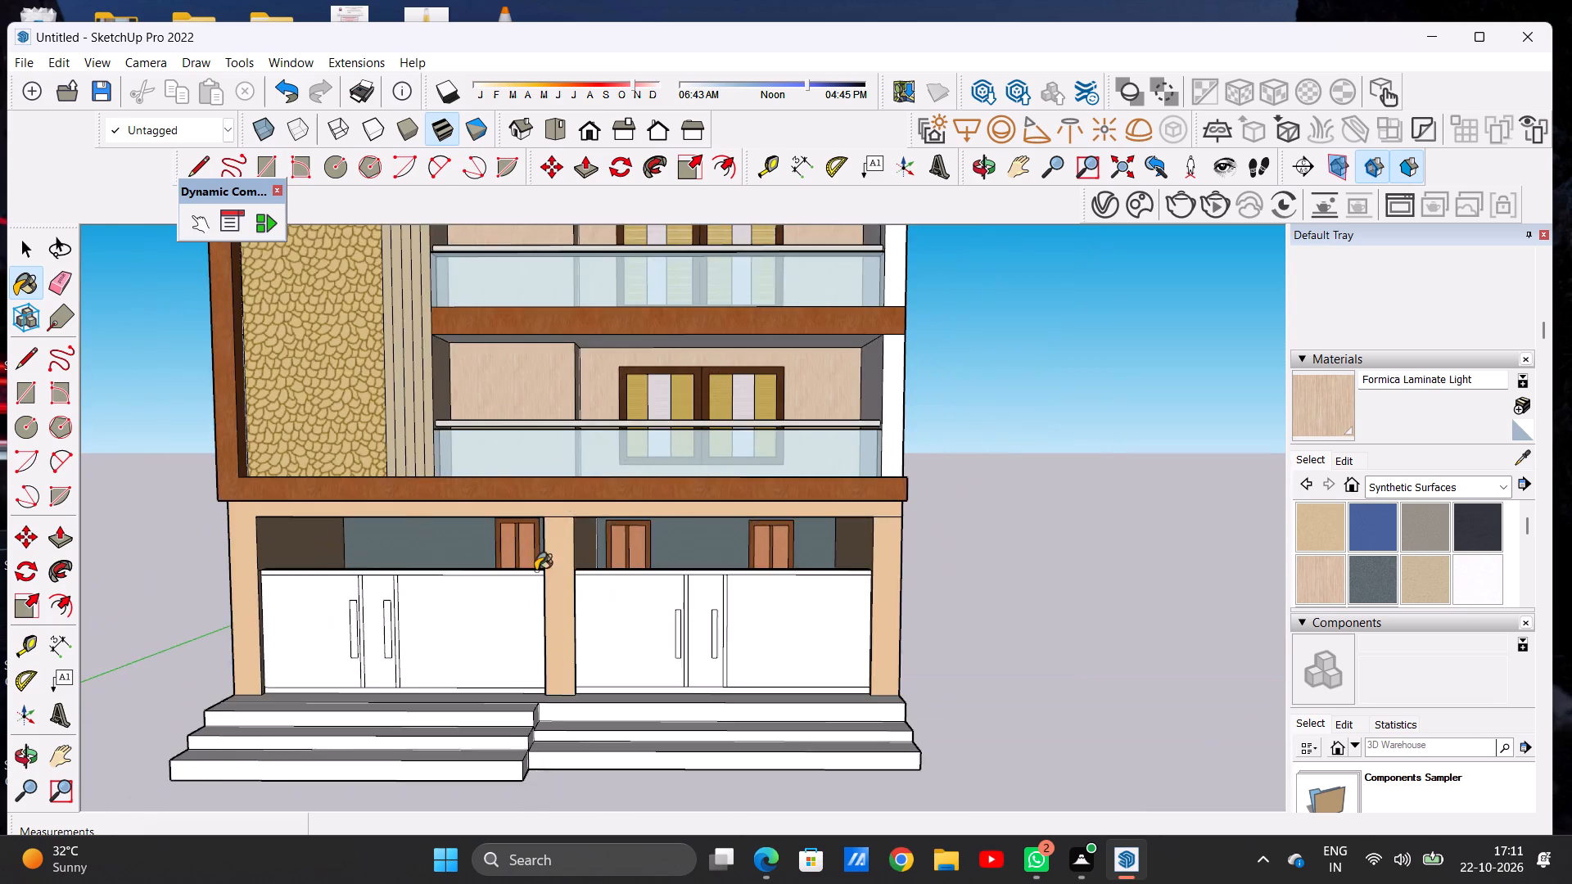
pyautogui.moveTo(535, 571); pyautogui.dragTo(544, 585, button='middle')
pyautogui.scroll(-7, 562, 572)
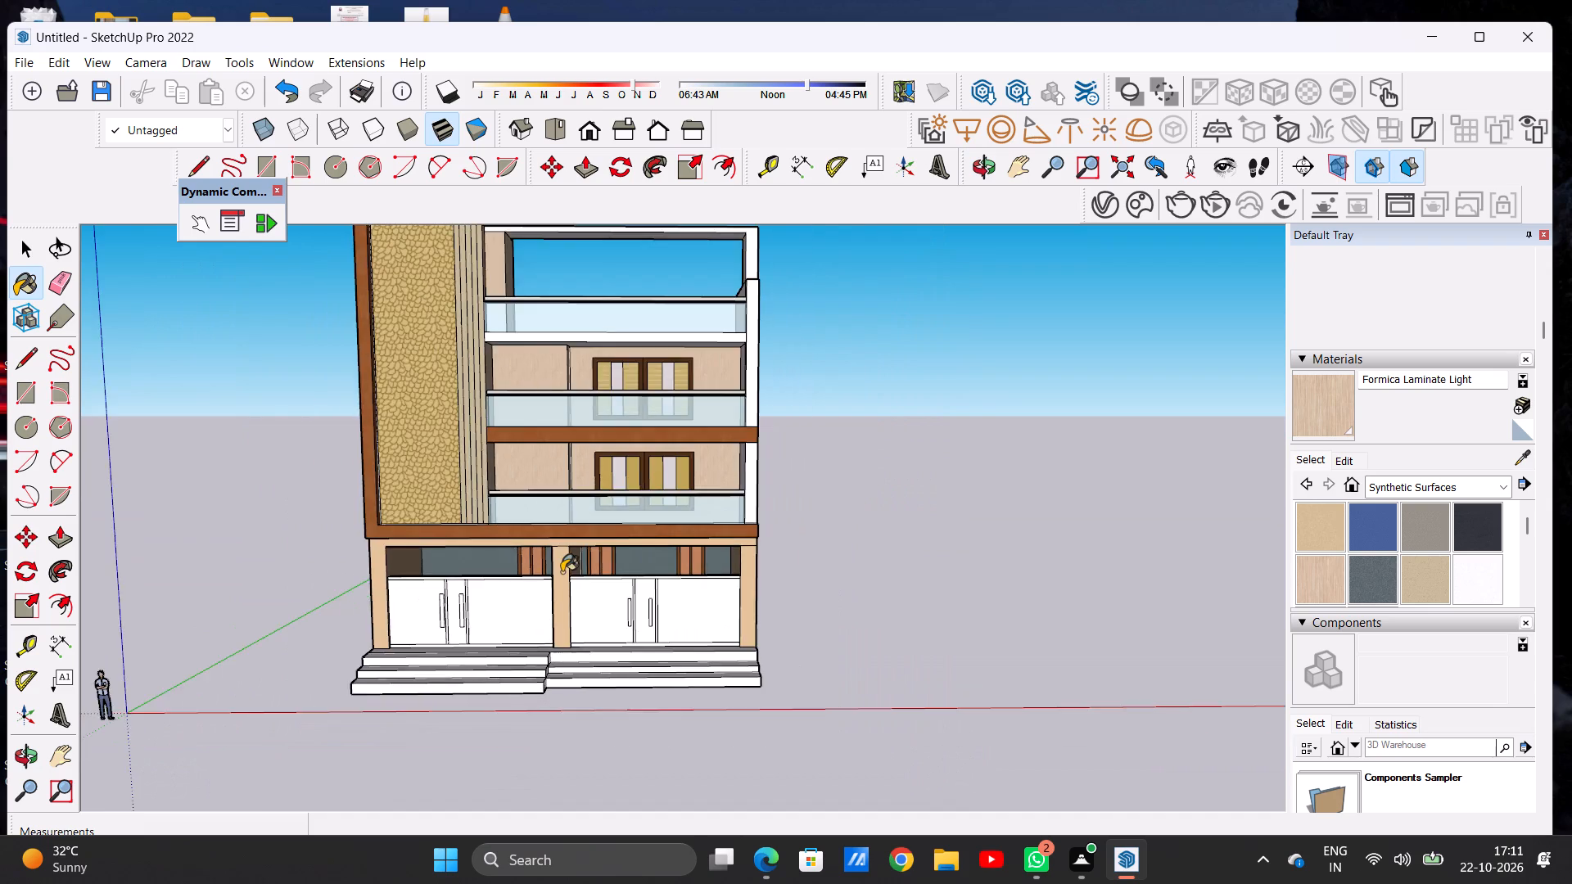
pyautogui.scroll(6, 548, 594)
pyautogui.press('space')
pyautogui.scroll(-13, 662, 520)
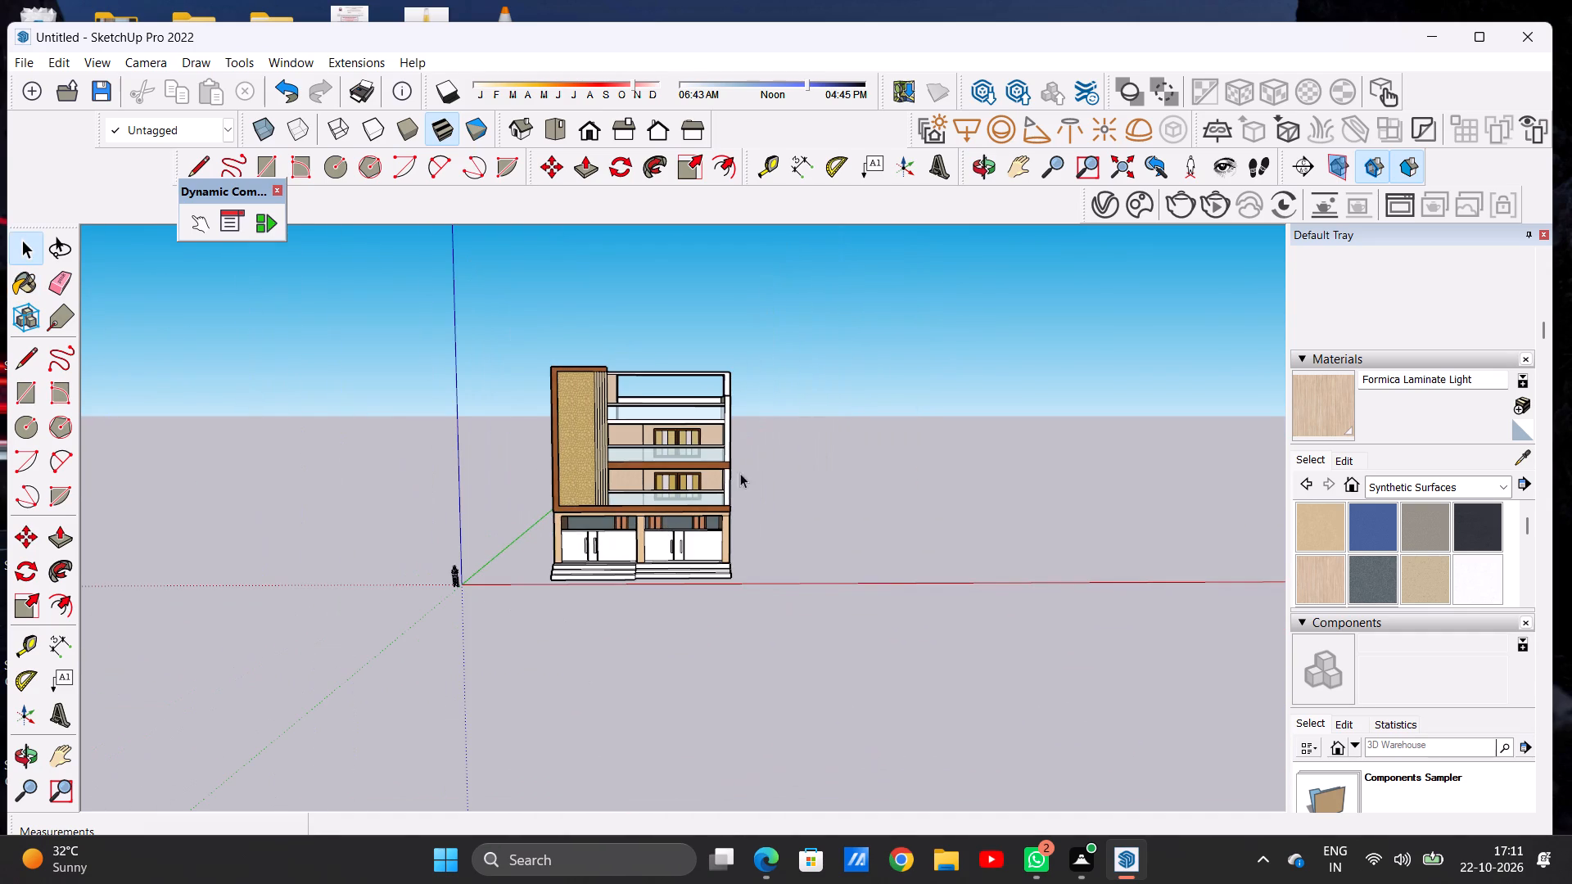
pyautogui.scroll(8, 700, 470)
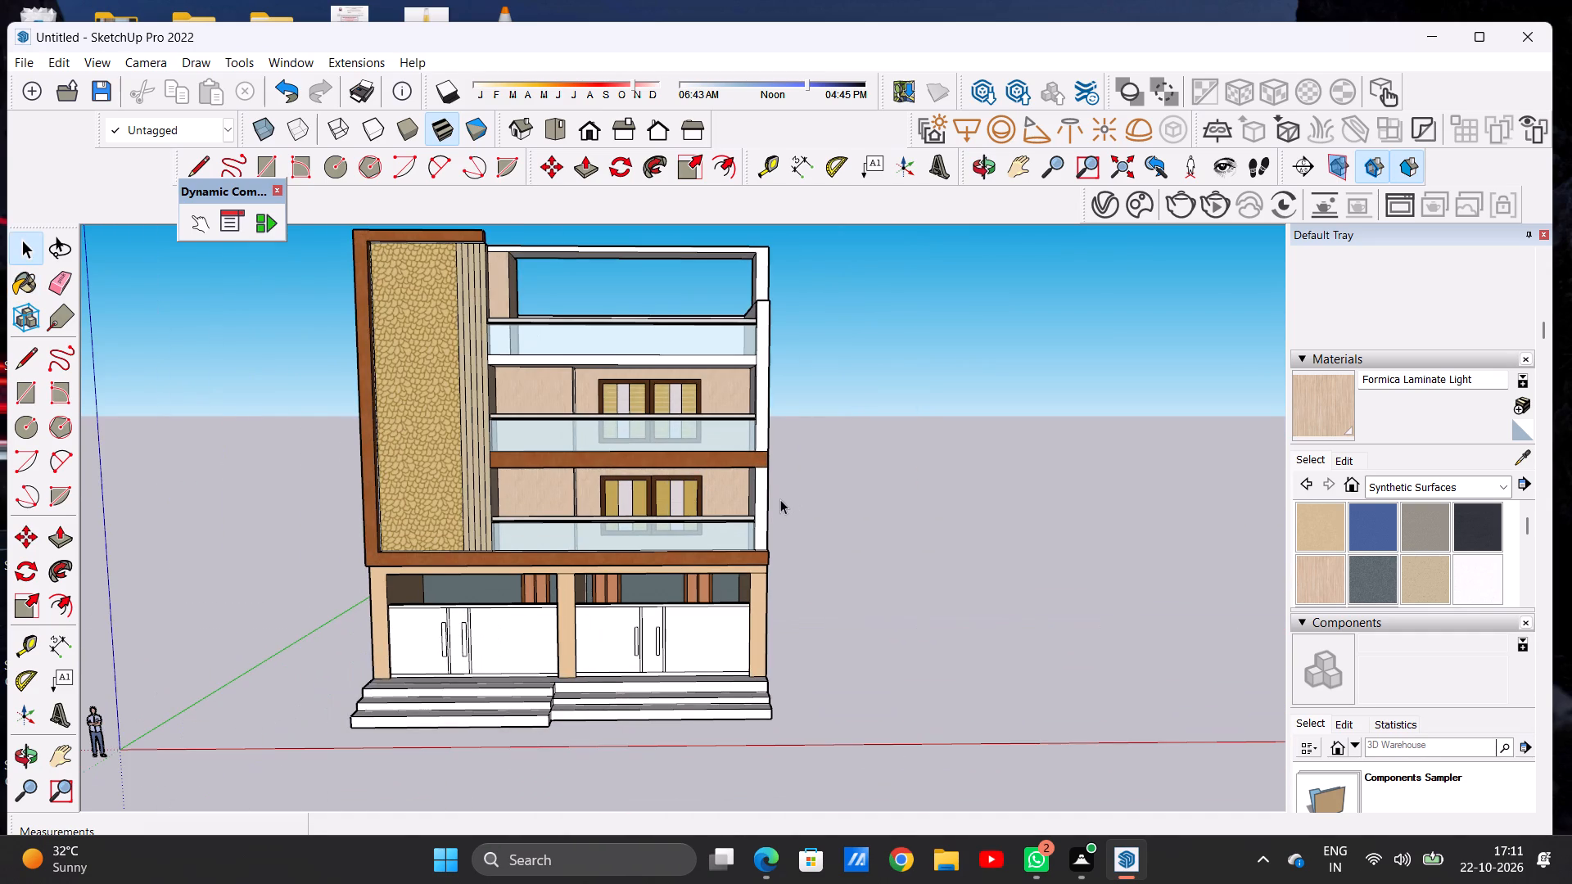
pyautogui.scroll(-5, 766, 498)
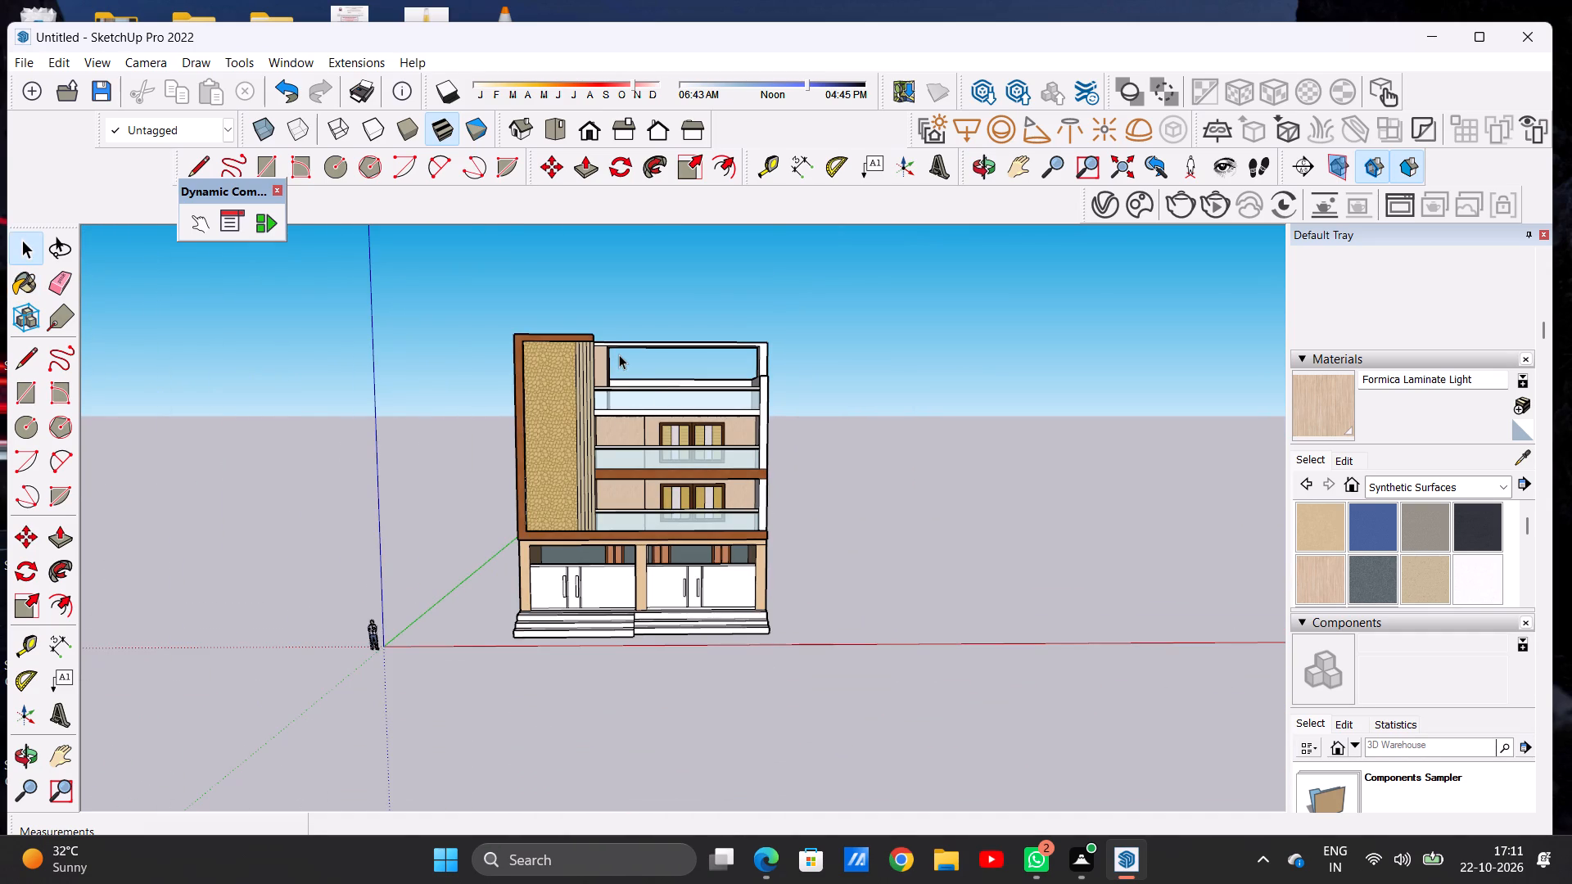
# Examine the front facade and the ground floor's unpainted white door fronts from near and far.
pyautogui.scroll(6, 595, 345)
pyautogui.moveTo(482, 430); pyautogui.dragTo(414, 437, button='middle')
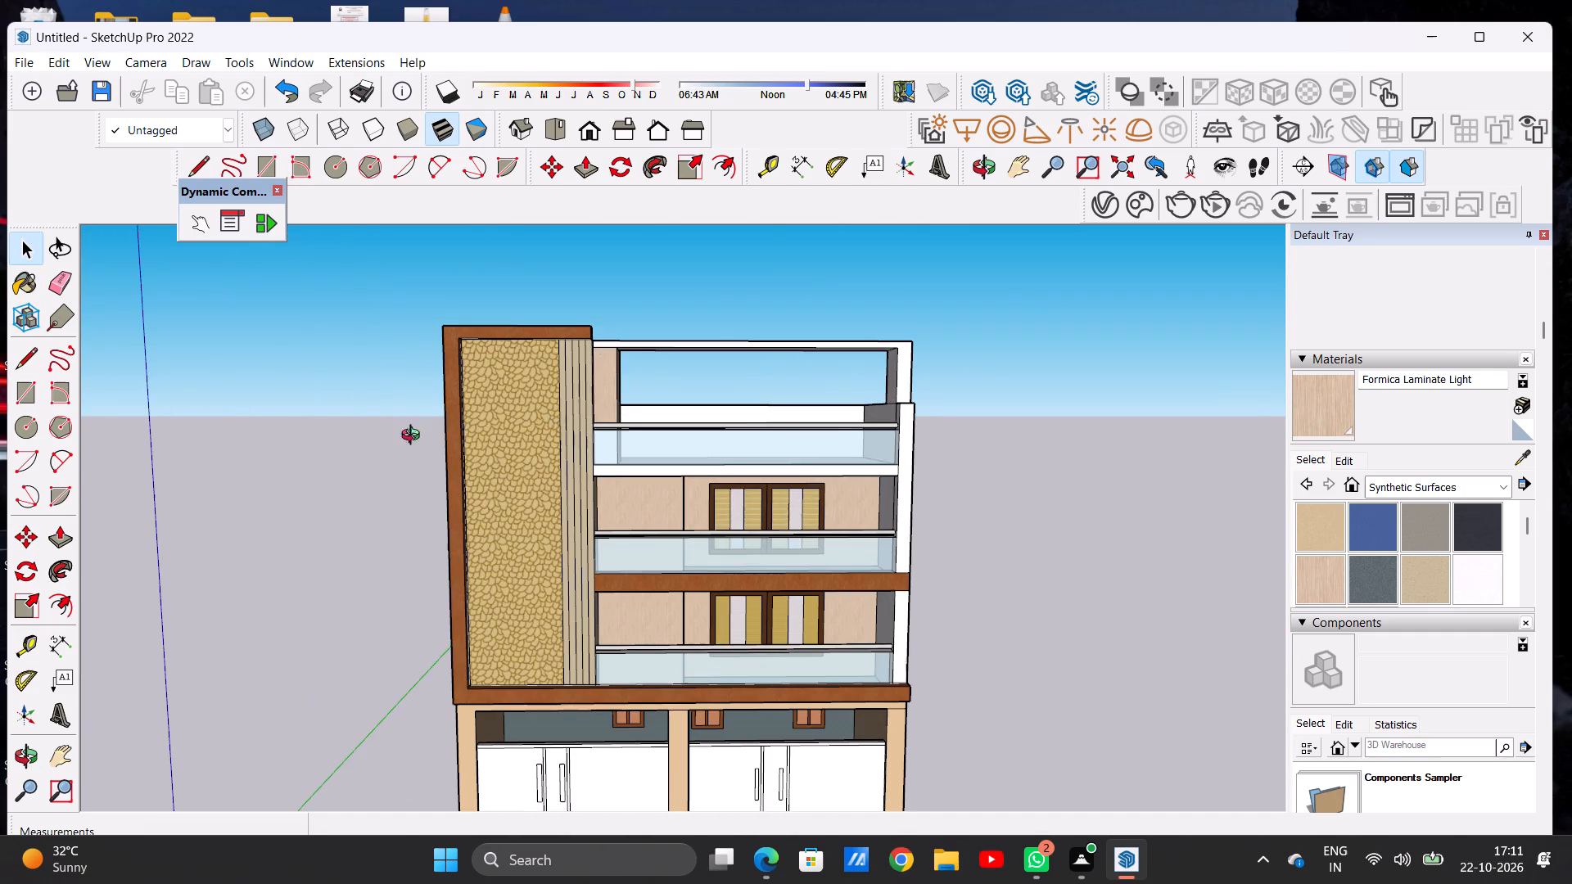
pyautogui.moveTo(414, 437); pyautogui.dragTo(508, 451, button='middle')
pyautogui.moveTo(508, 451); pyautogui.dragTo(499, 467, button='middle')
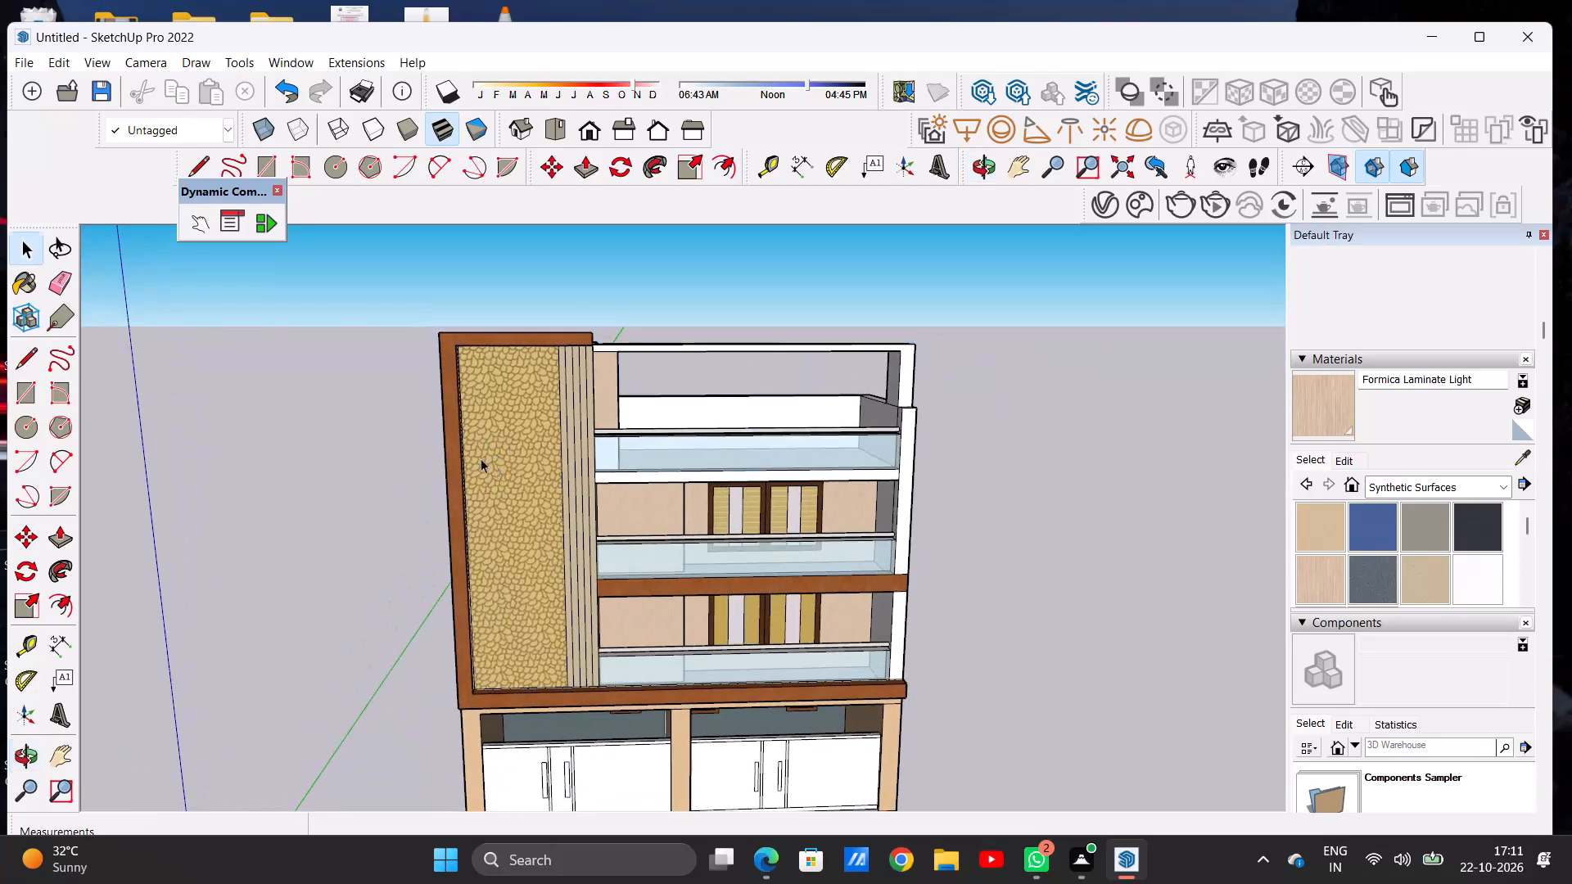
pyautogui.scroll(-10, 479, 457)
pyautogui.scroll(16, 522, 622)
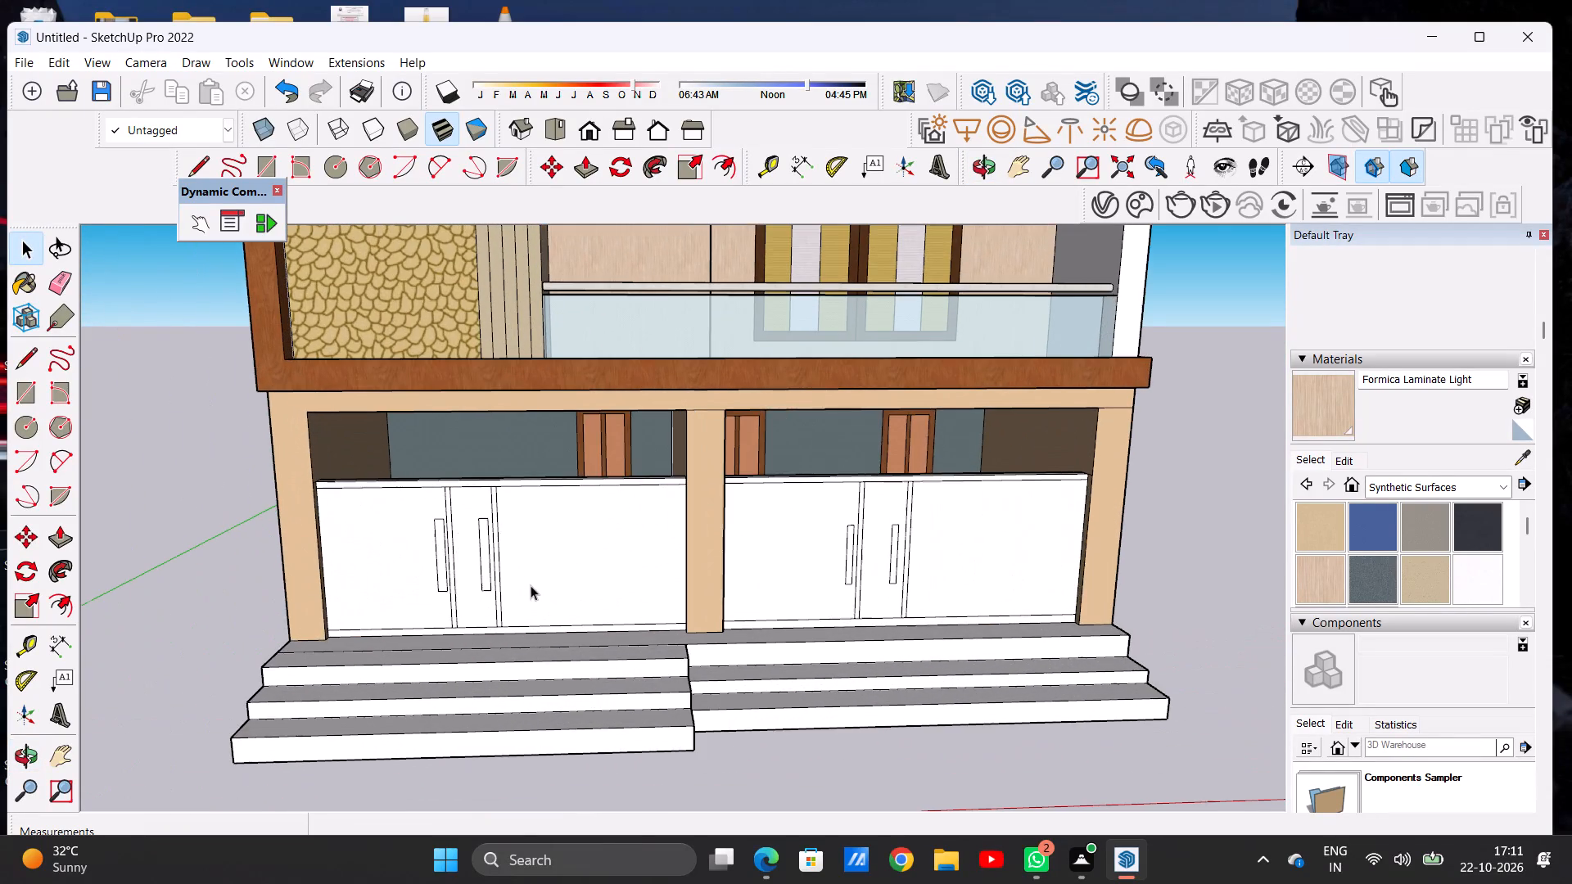
pyautogui.moveTo(551, 610); pyautogui.dragTo(549, 543, button='middle')
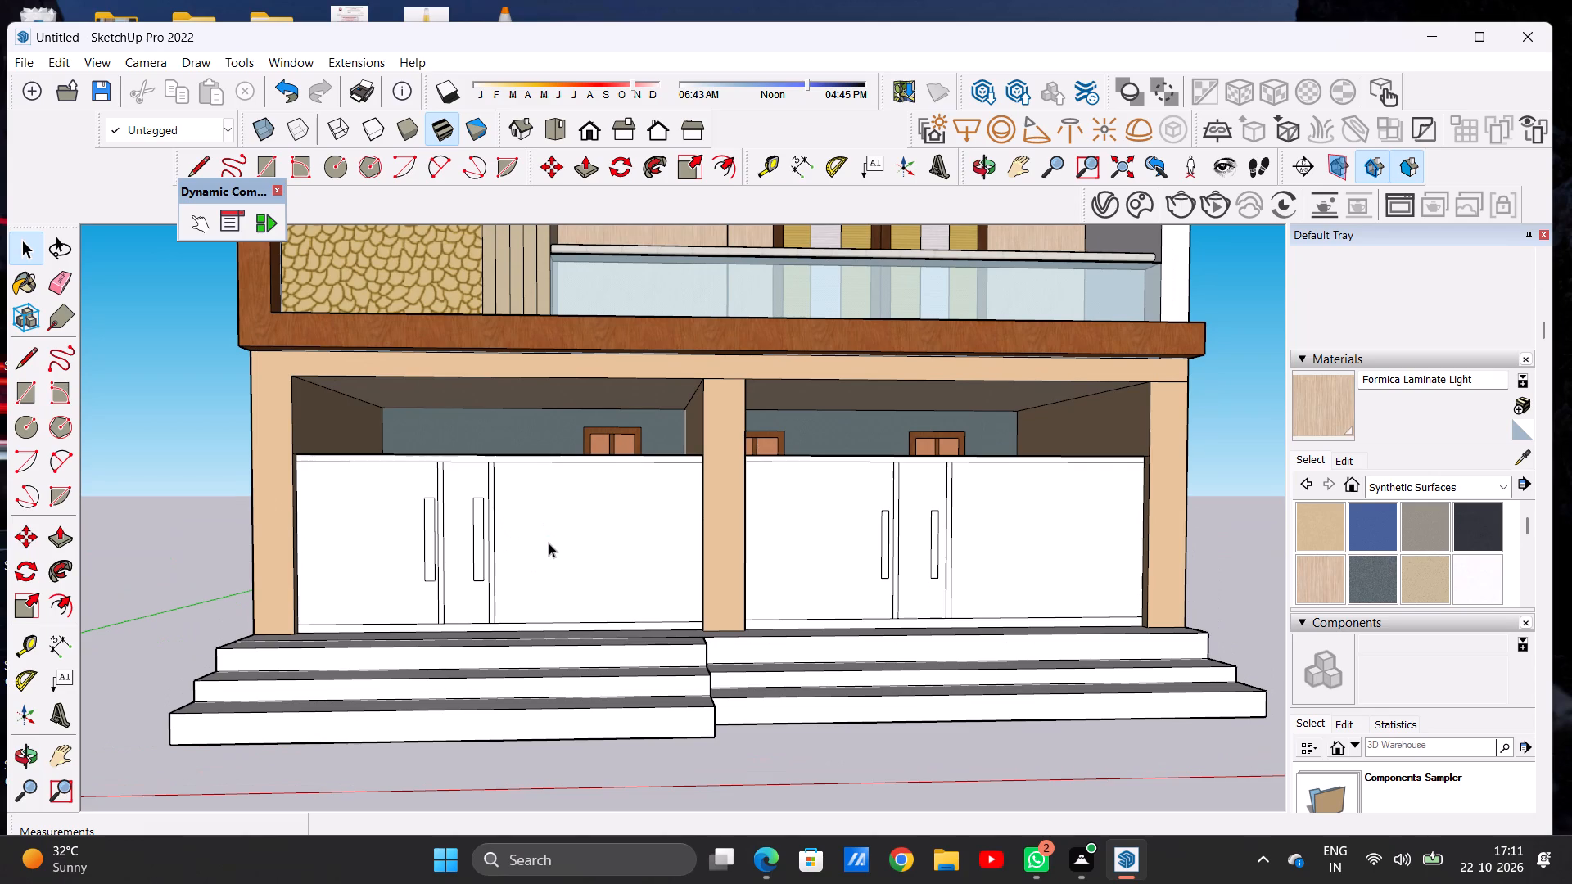
pyautogui.scroll(2, 448, 476)
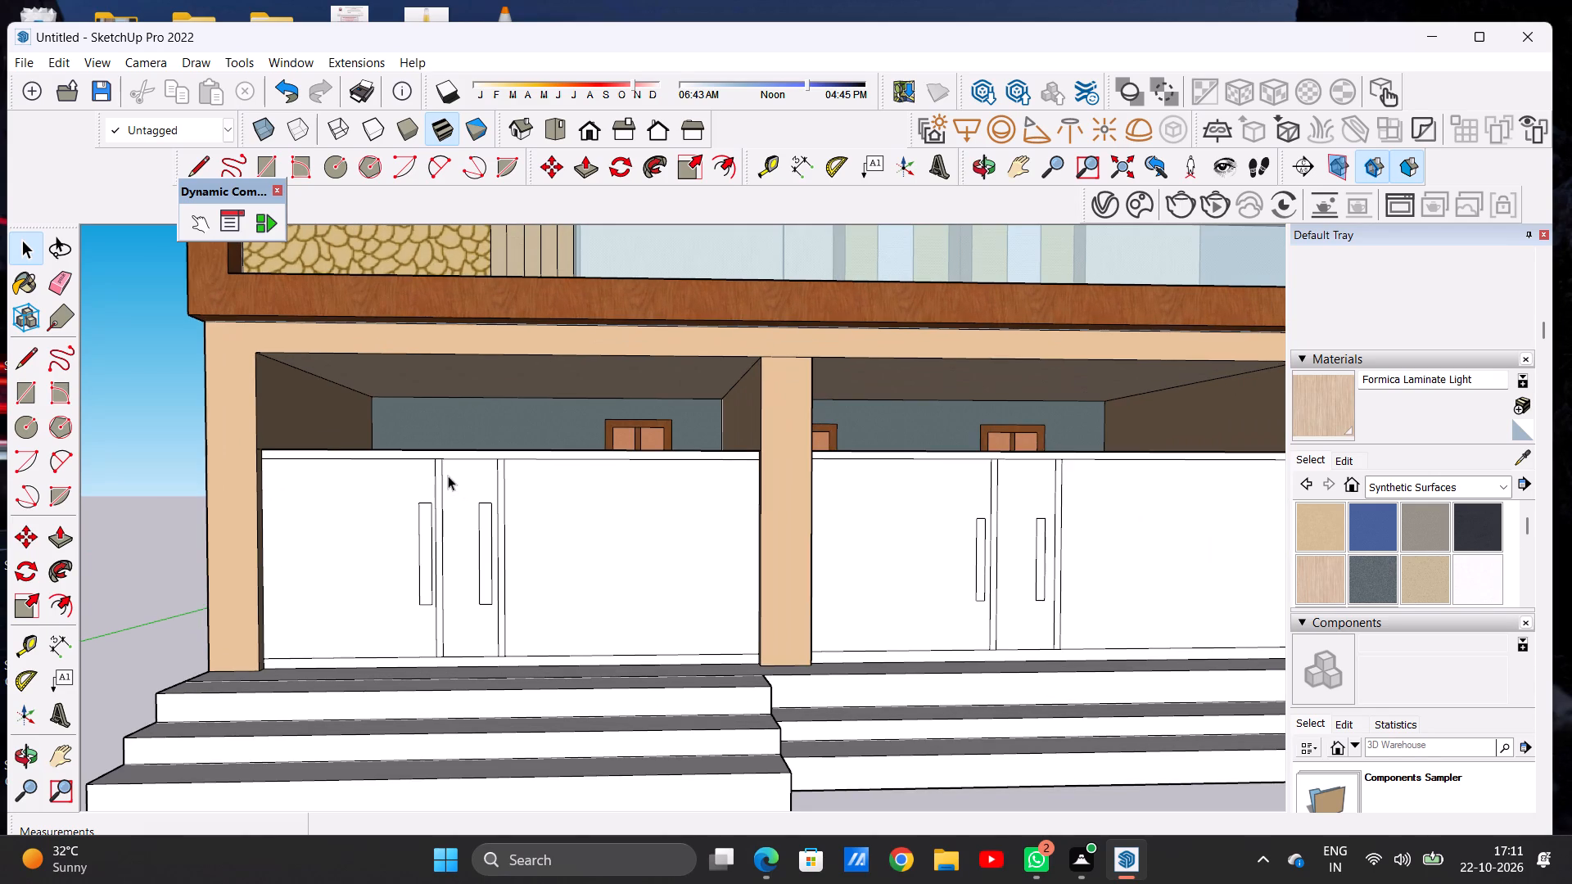
pyautogui.scroll(1, 448, 476)
pyautogui.scroll(-2, 448, 476)
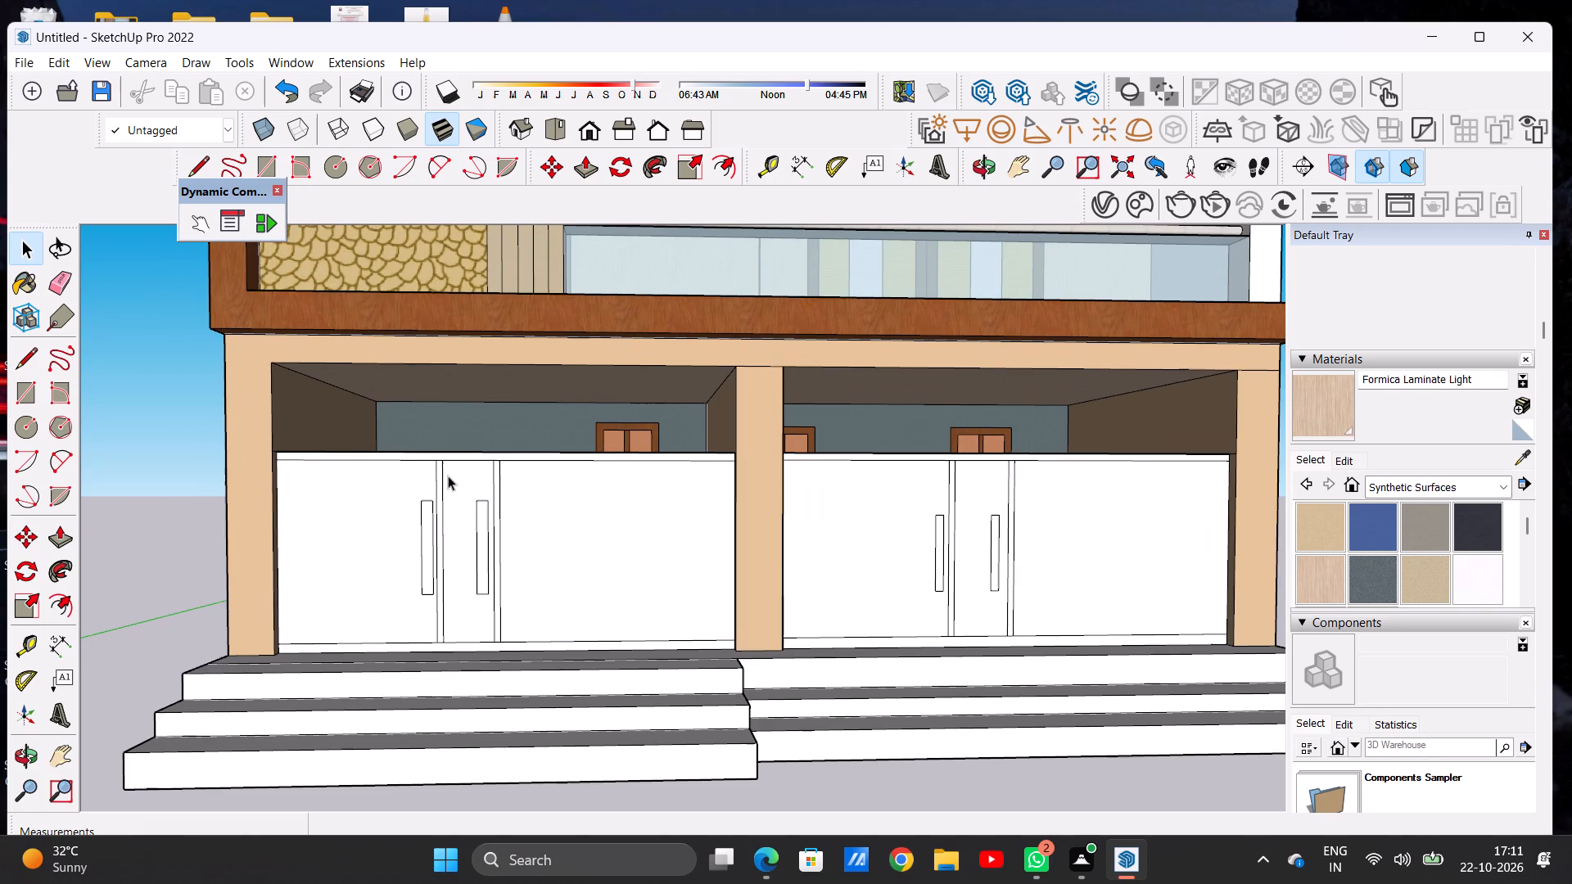
pyautogui.scroll(-4, 448, 476)
pyautogui.scroll(-3, 555, 519)
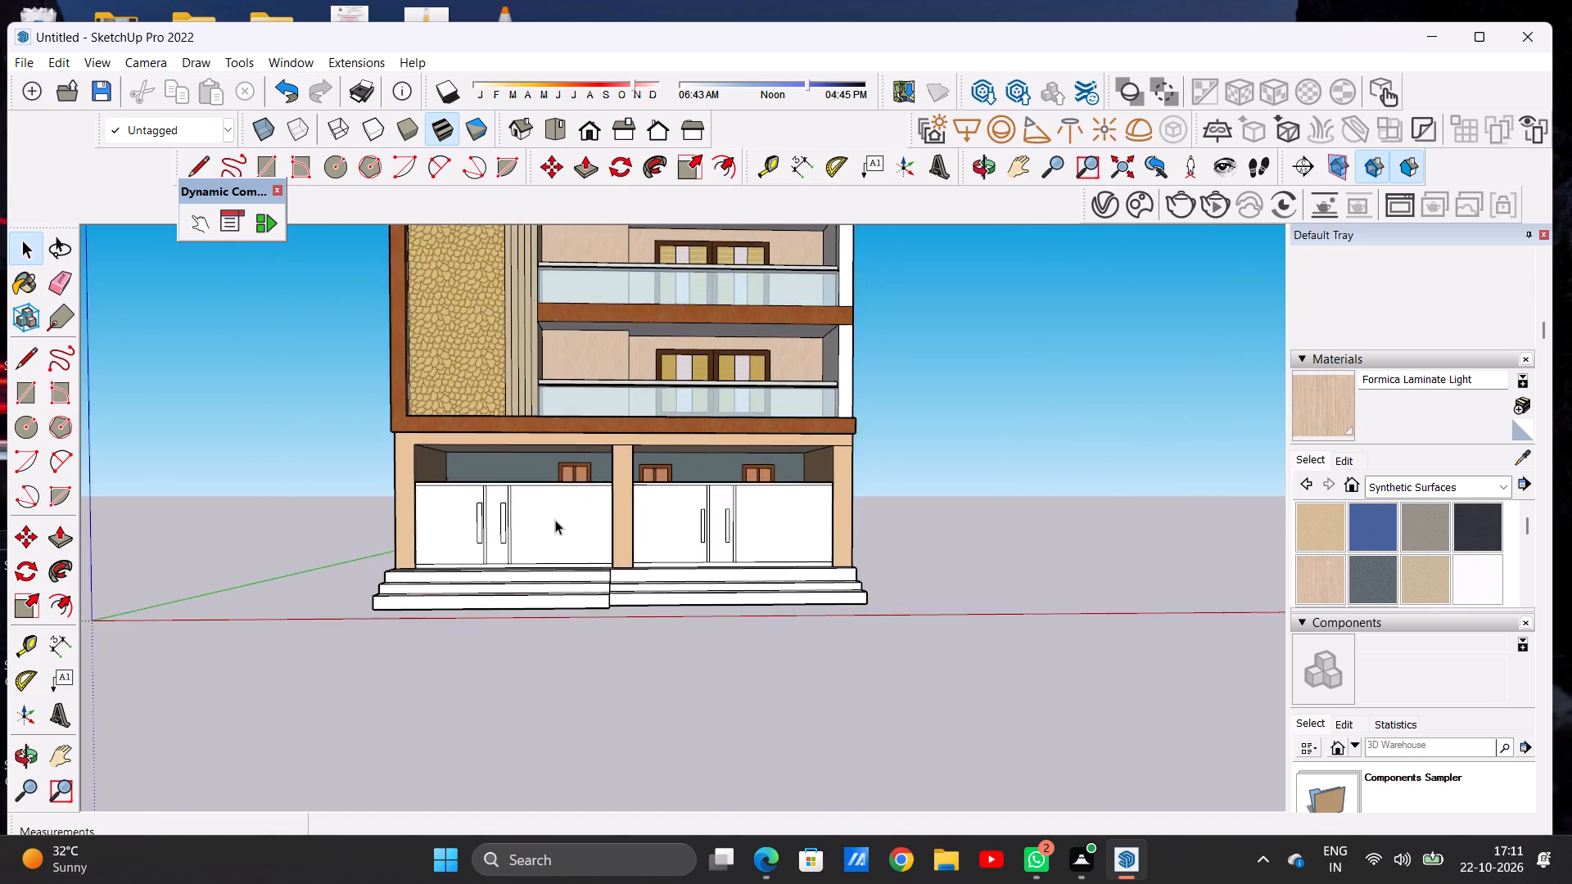
pyautogui.scroll(-4, 555, 520)
pyautogui.scroll(1, 555, 520)
pyautogui.scroll(-2, 555, 520)
pyautogui.scroll(3, 462, 534)
pyautogui.scroll(-1, 462, 534)
pyautogui.scroll(6, 462, 534)
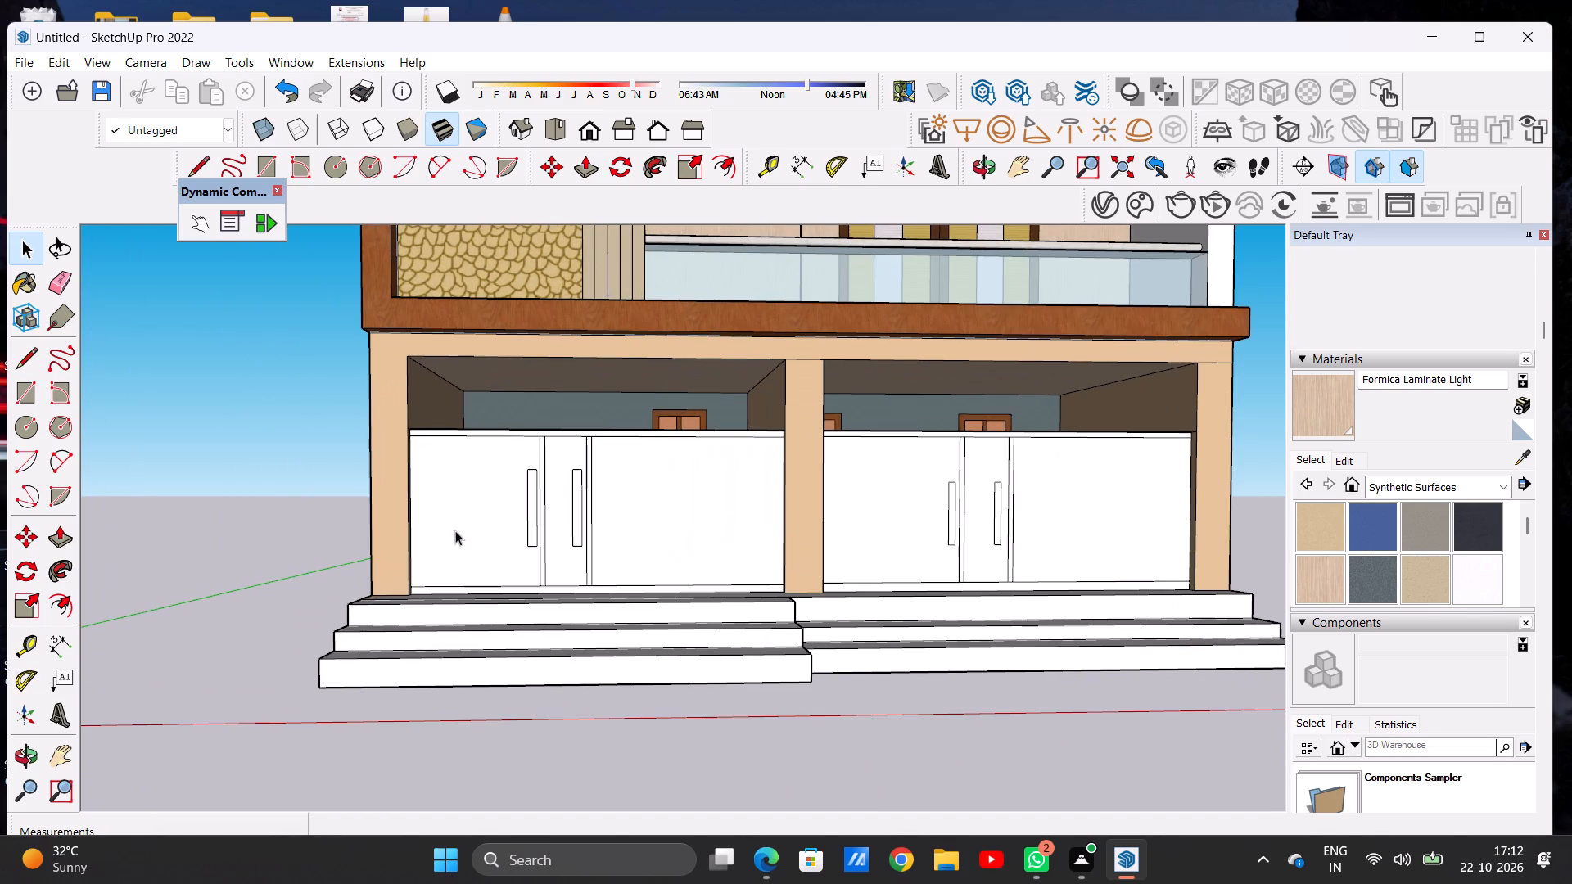
# Draw a vertical rectangular strip about 11 inches wide and 9' 1" tall on the left bay's door front, near its left pillar.
pyautogui.press('r')
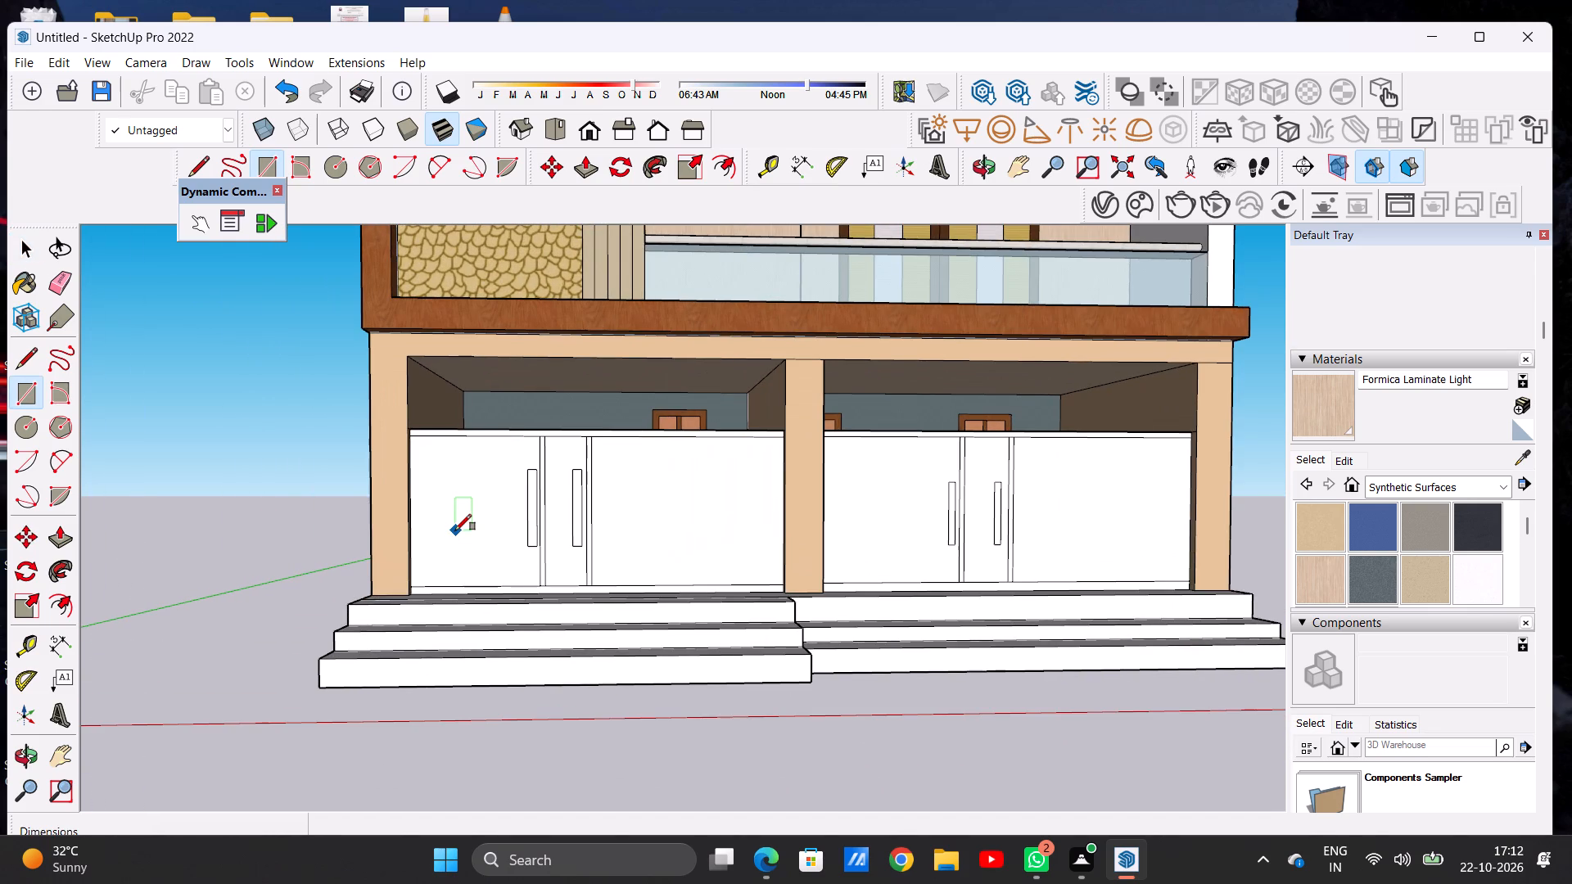
pyautogui.scroll(3, 455, 530)
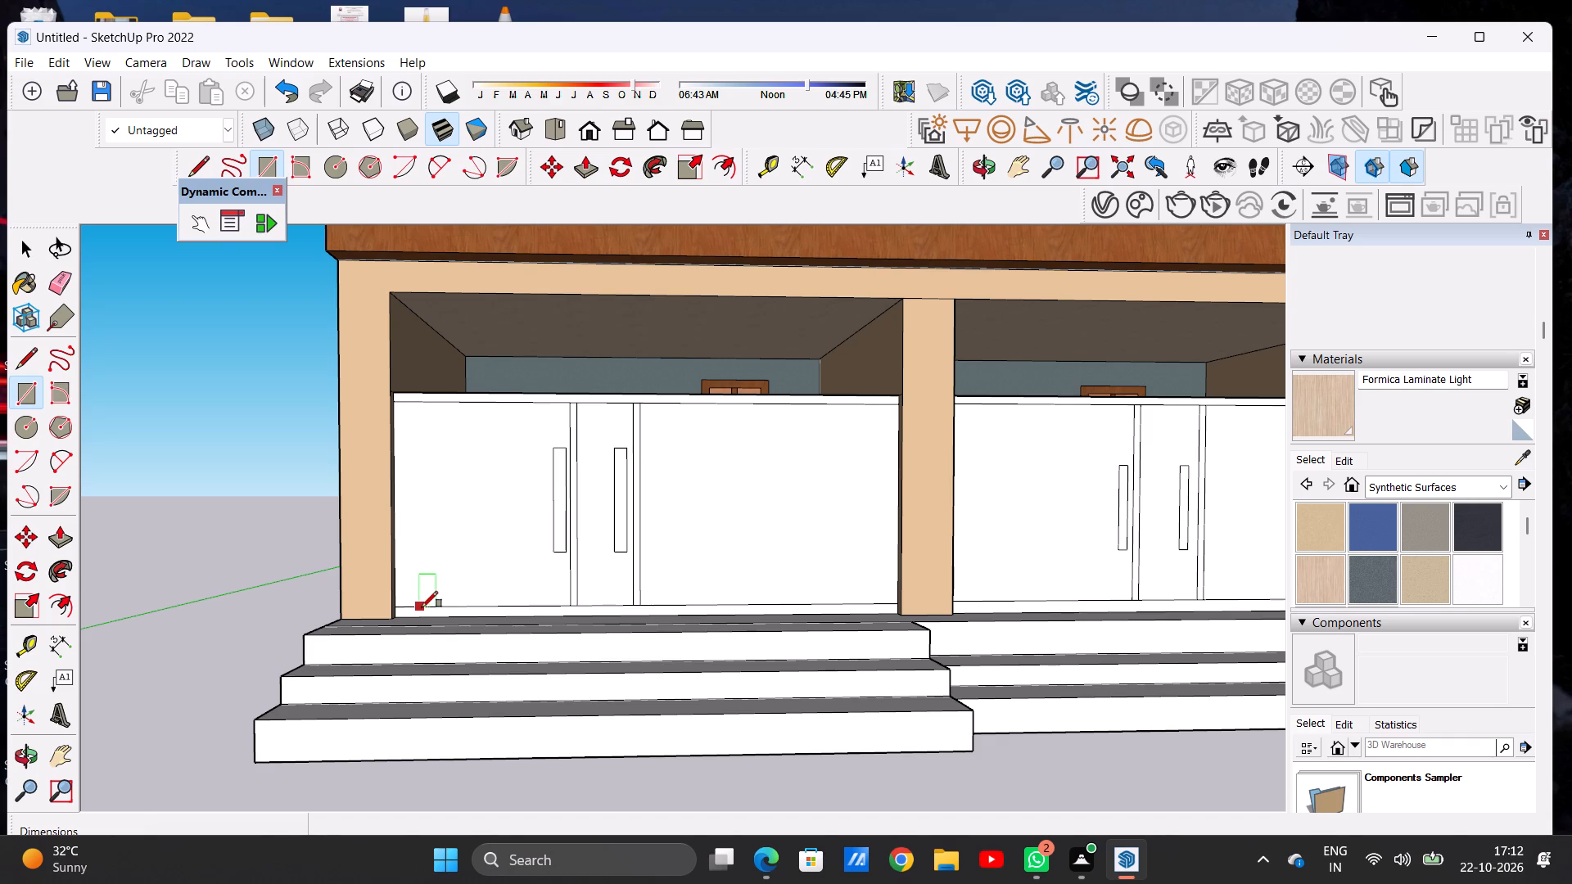
pyautogui.click(441, 604)
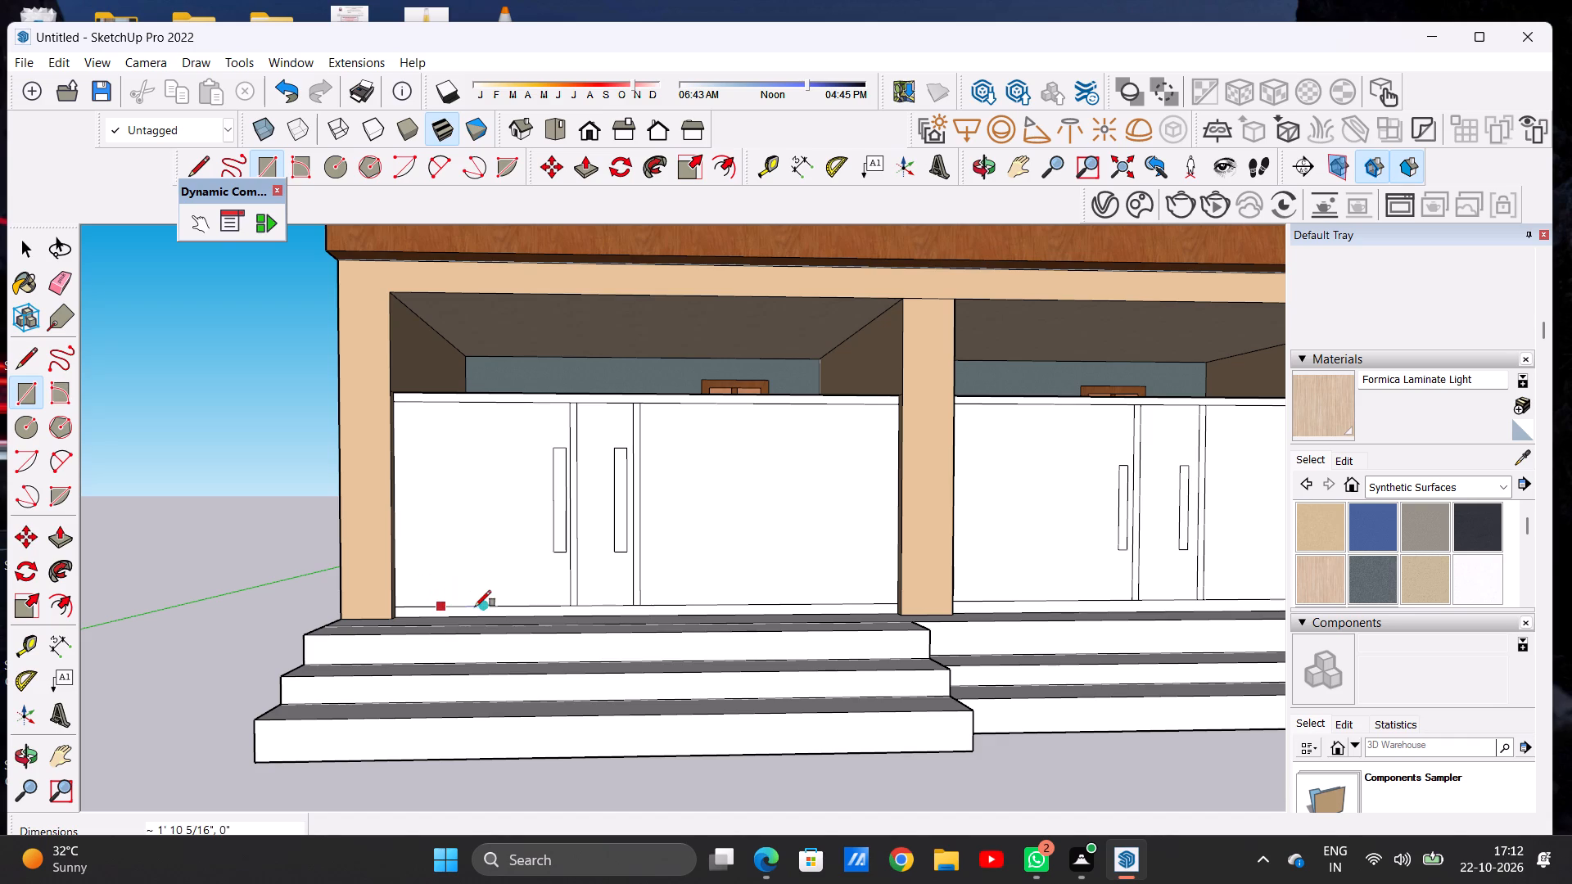
pyautogui.click(463, 602)
pyautogui.click(462, 408)
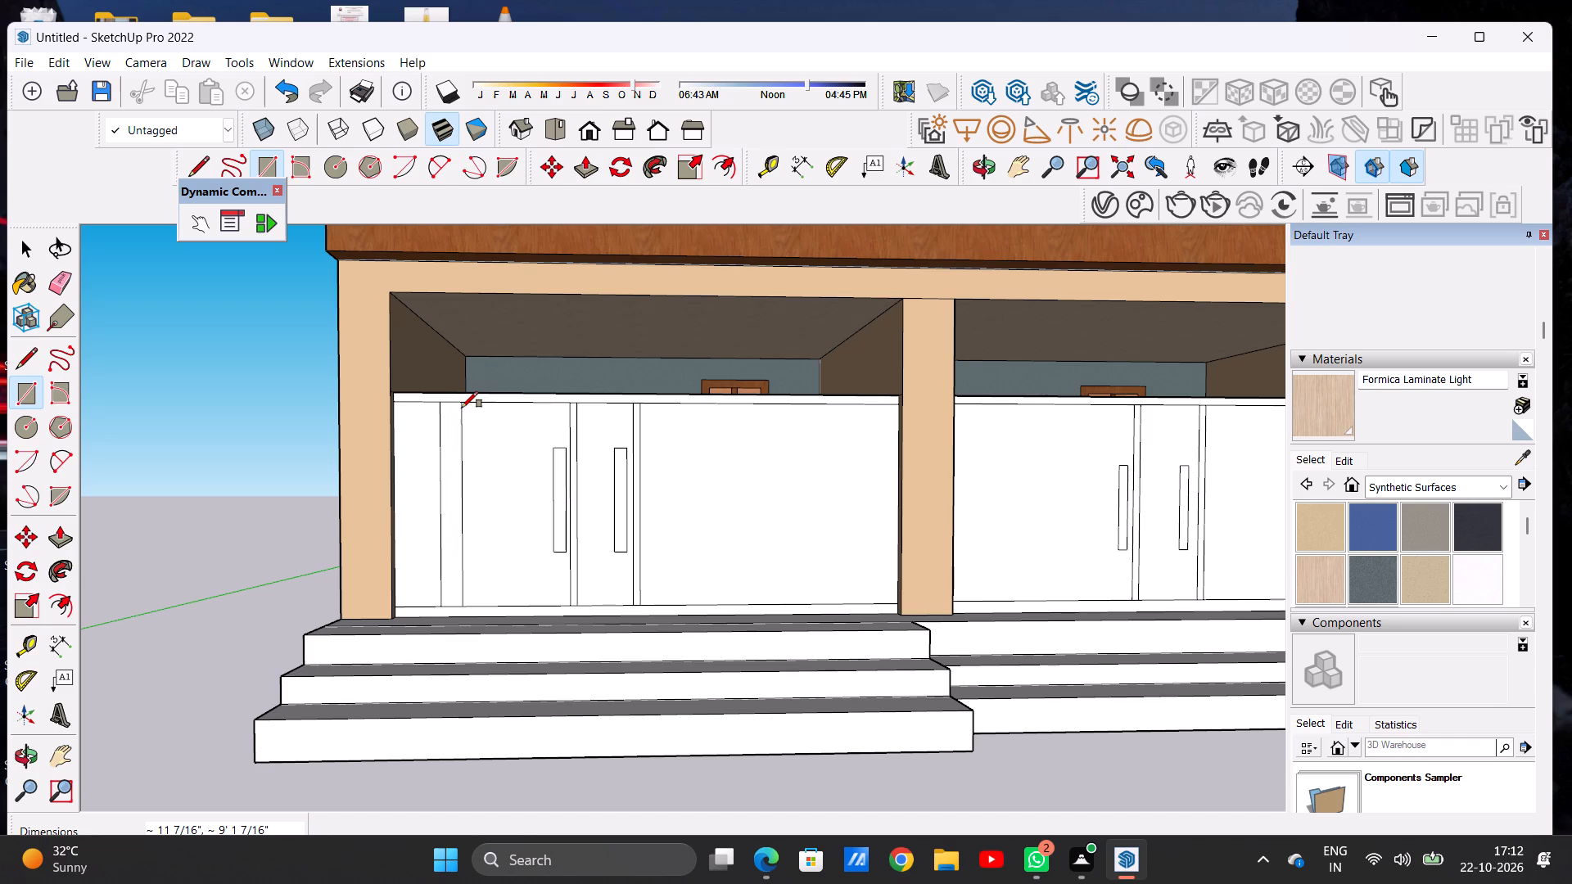
# Copy the strip twice towards the left bay's door handles, at offsets of about 1' 9" and 1' 6".
pyautogui.press('space')
pyautogui.doubleClick(451, 522)
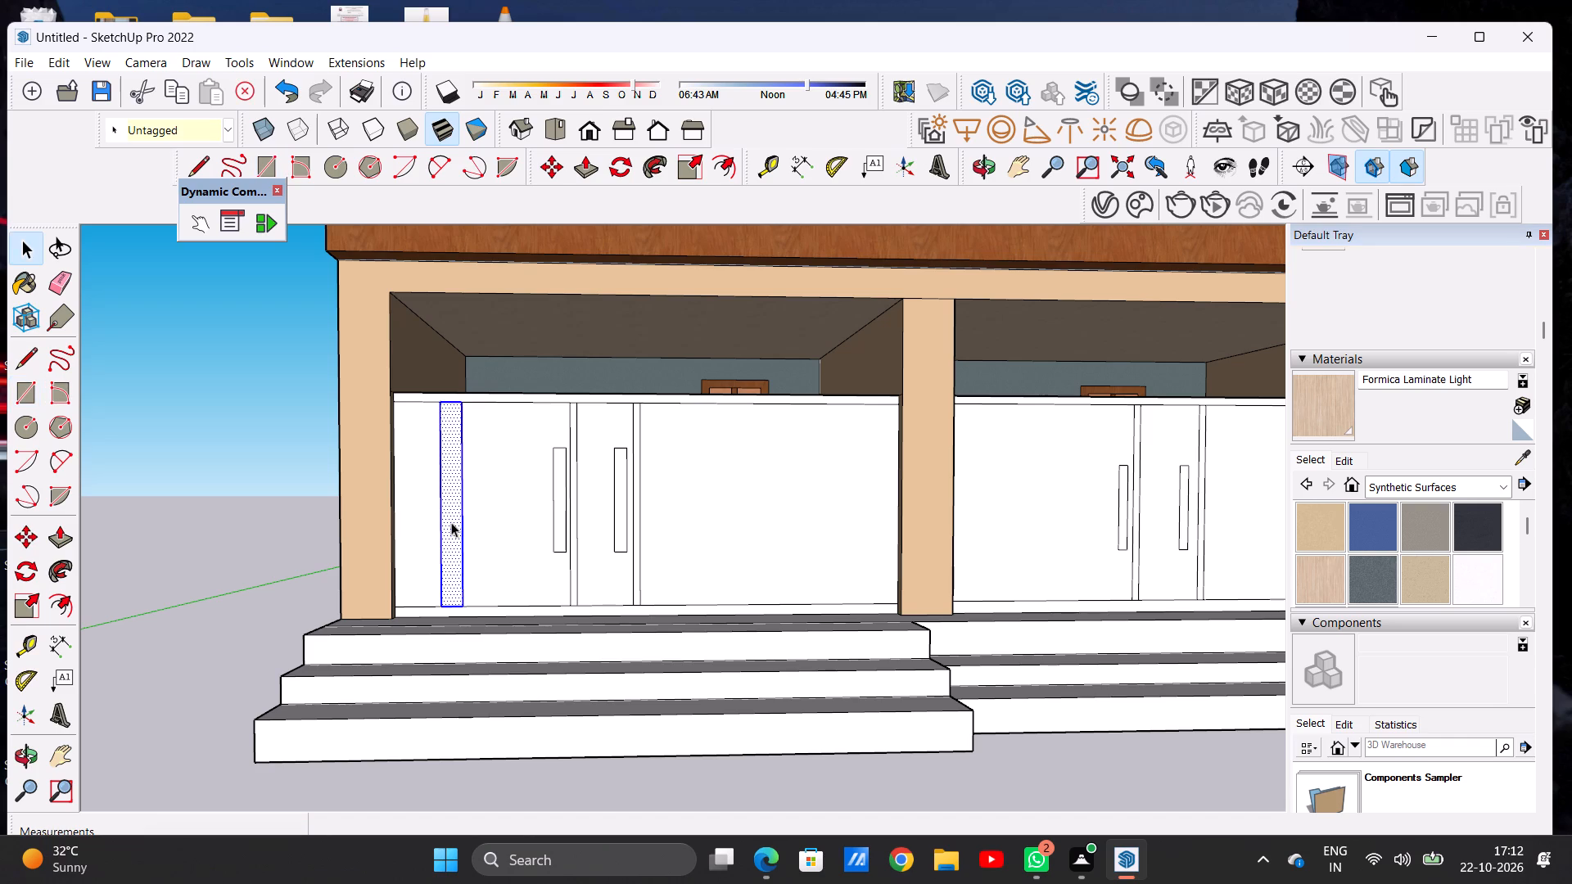
pyautogui.press('m')
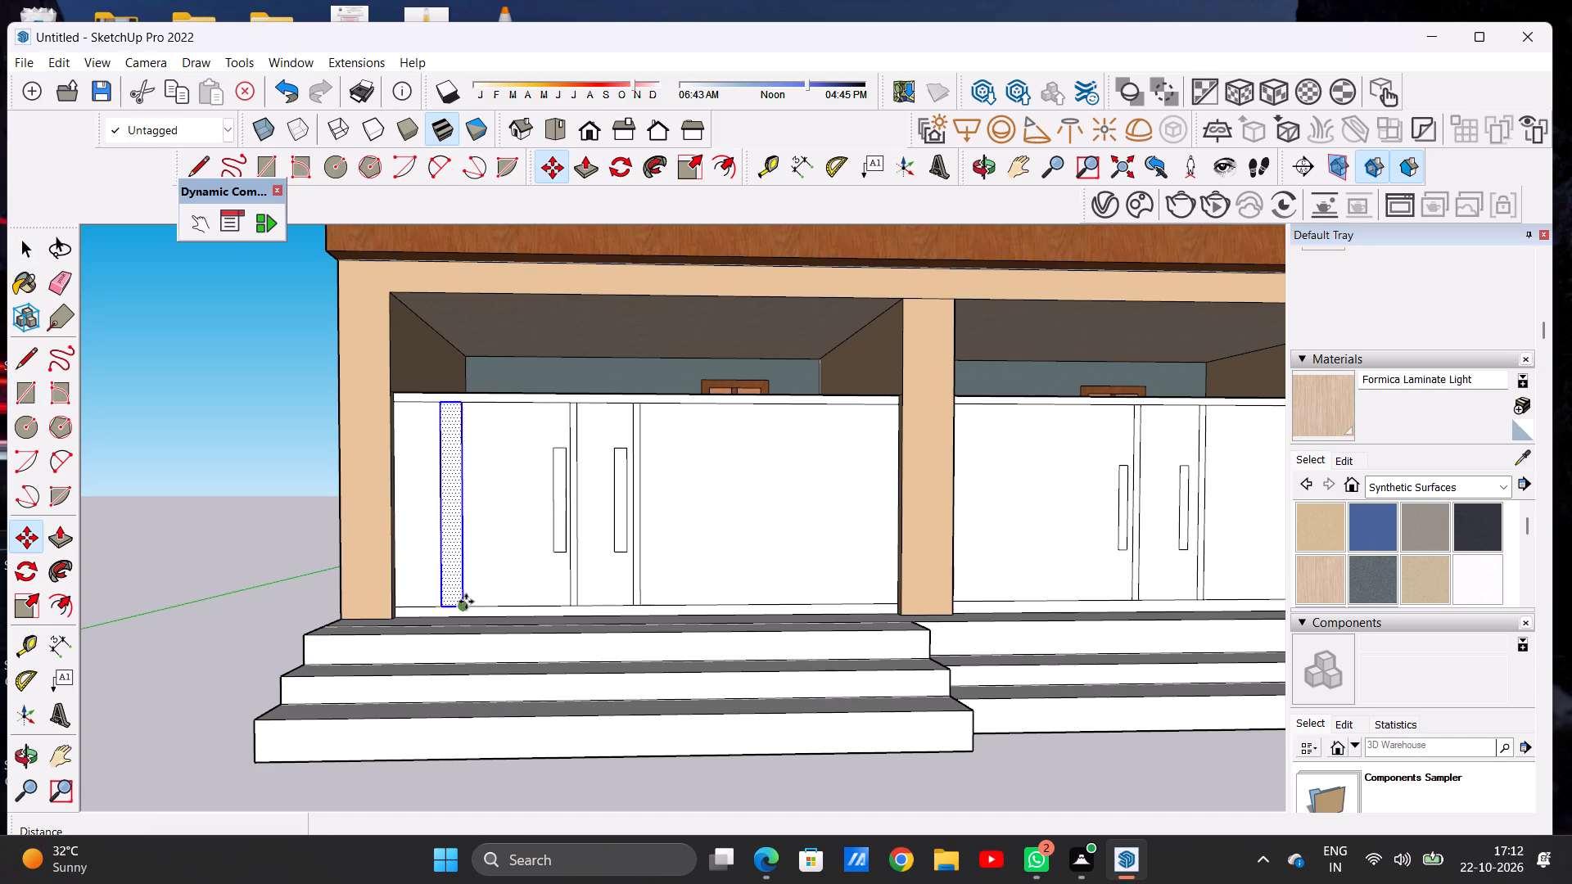
pyautogui.click(466, 602)
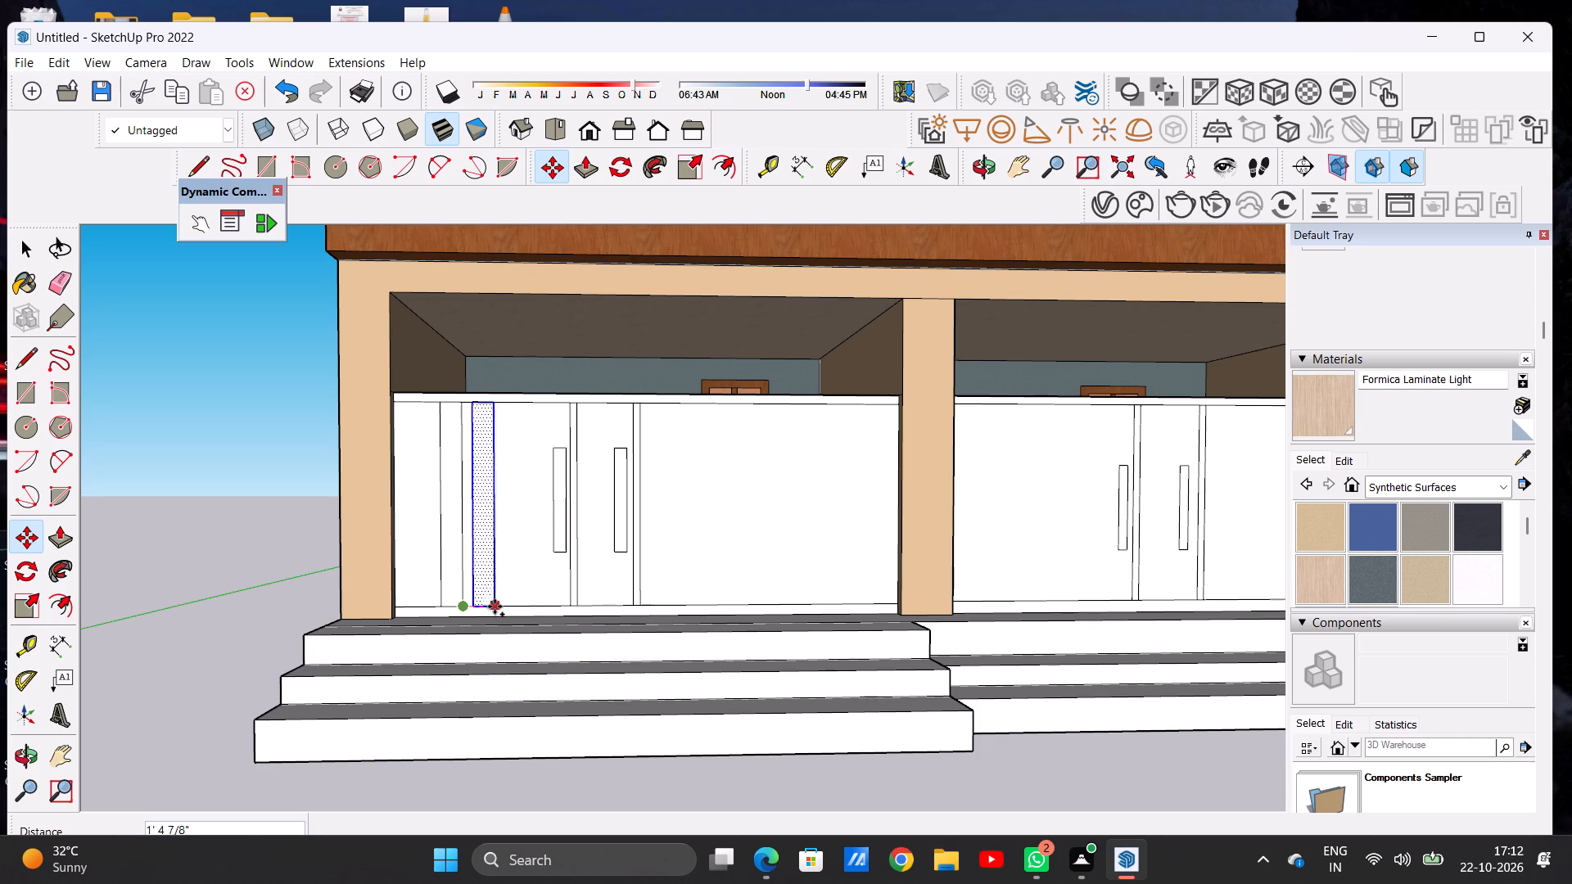
pyautogui.click(503, 606)
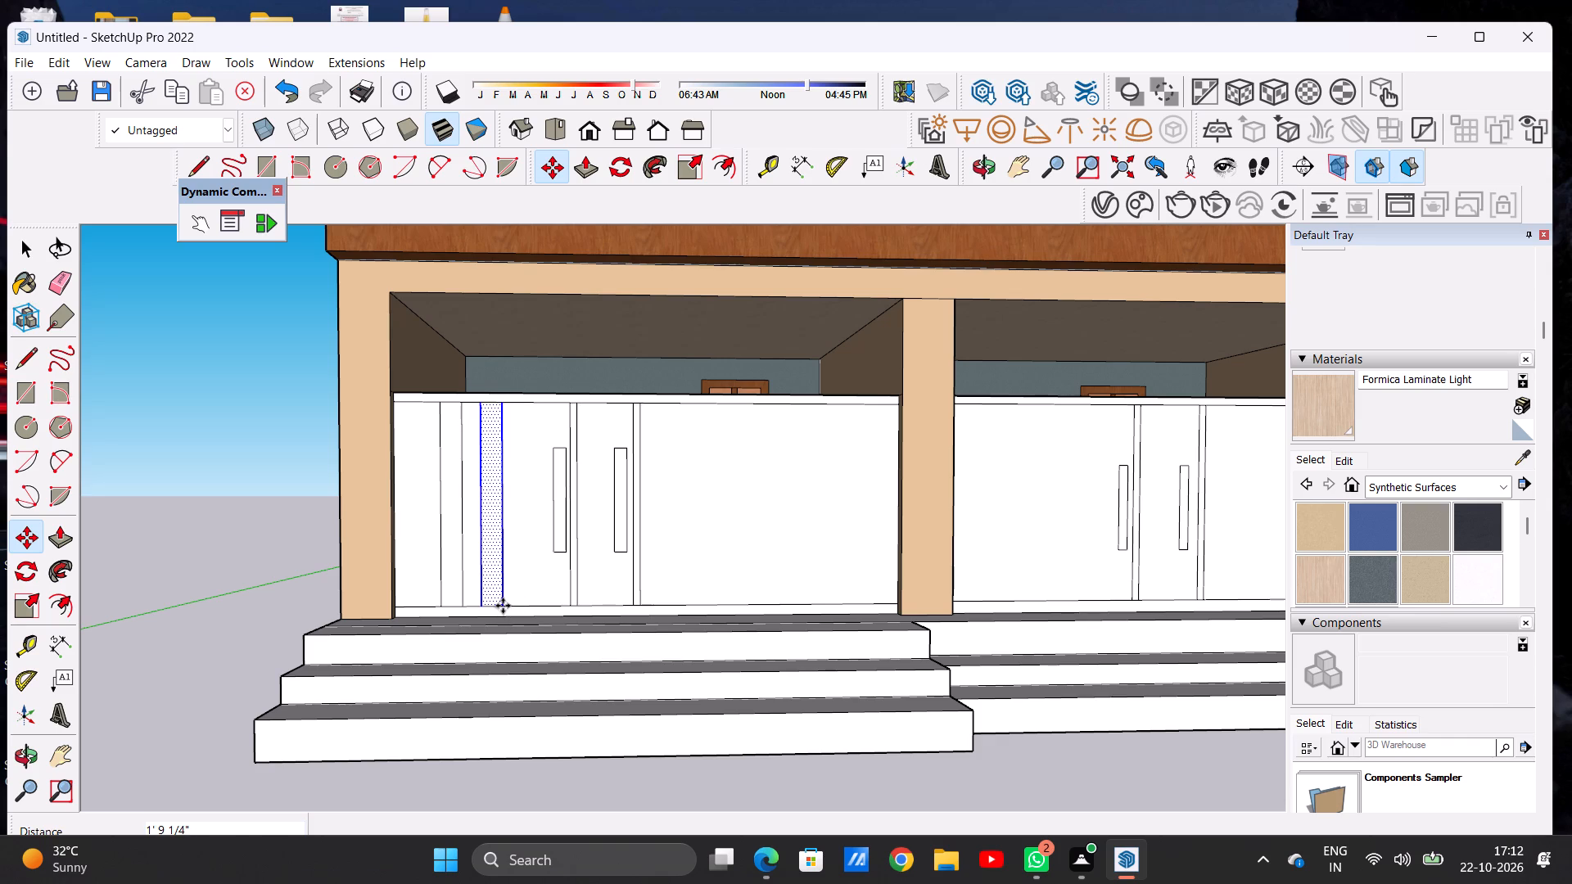
pyautogui.click(503, 606)
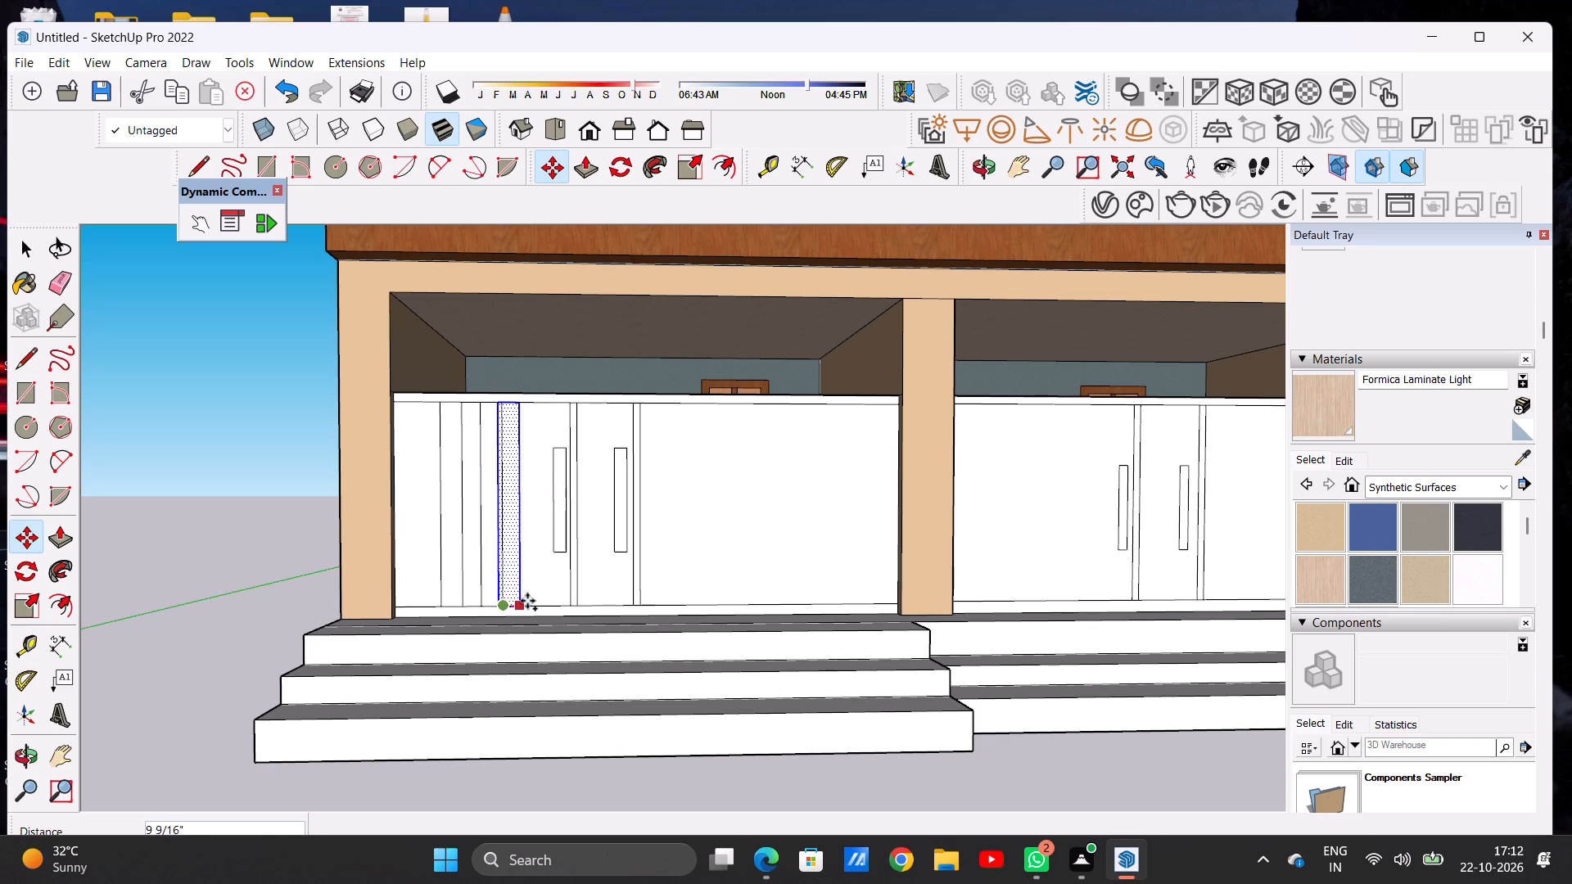
pyautogui.click(539, 601)
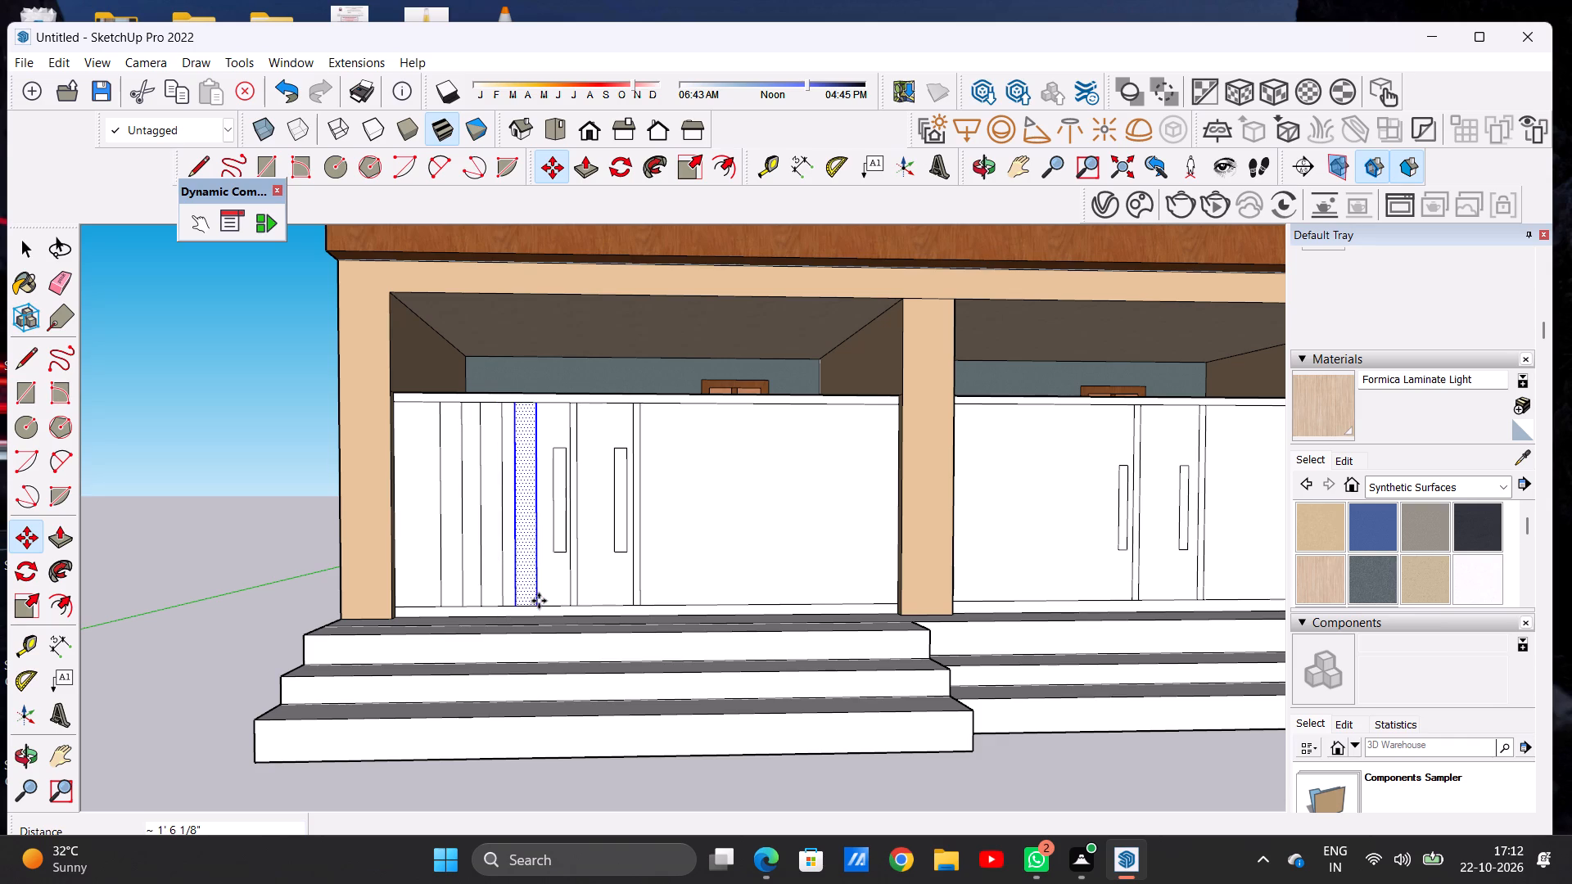
# Copy the strip three more times across the left bay's doors and right-hand panel, at offsets of about 3' 1", 2' 7" and 1' 11".
pyautogui.click(539, 601)
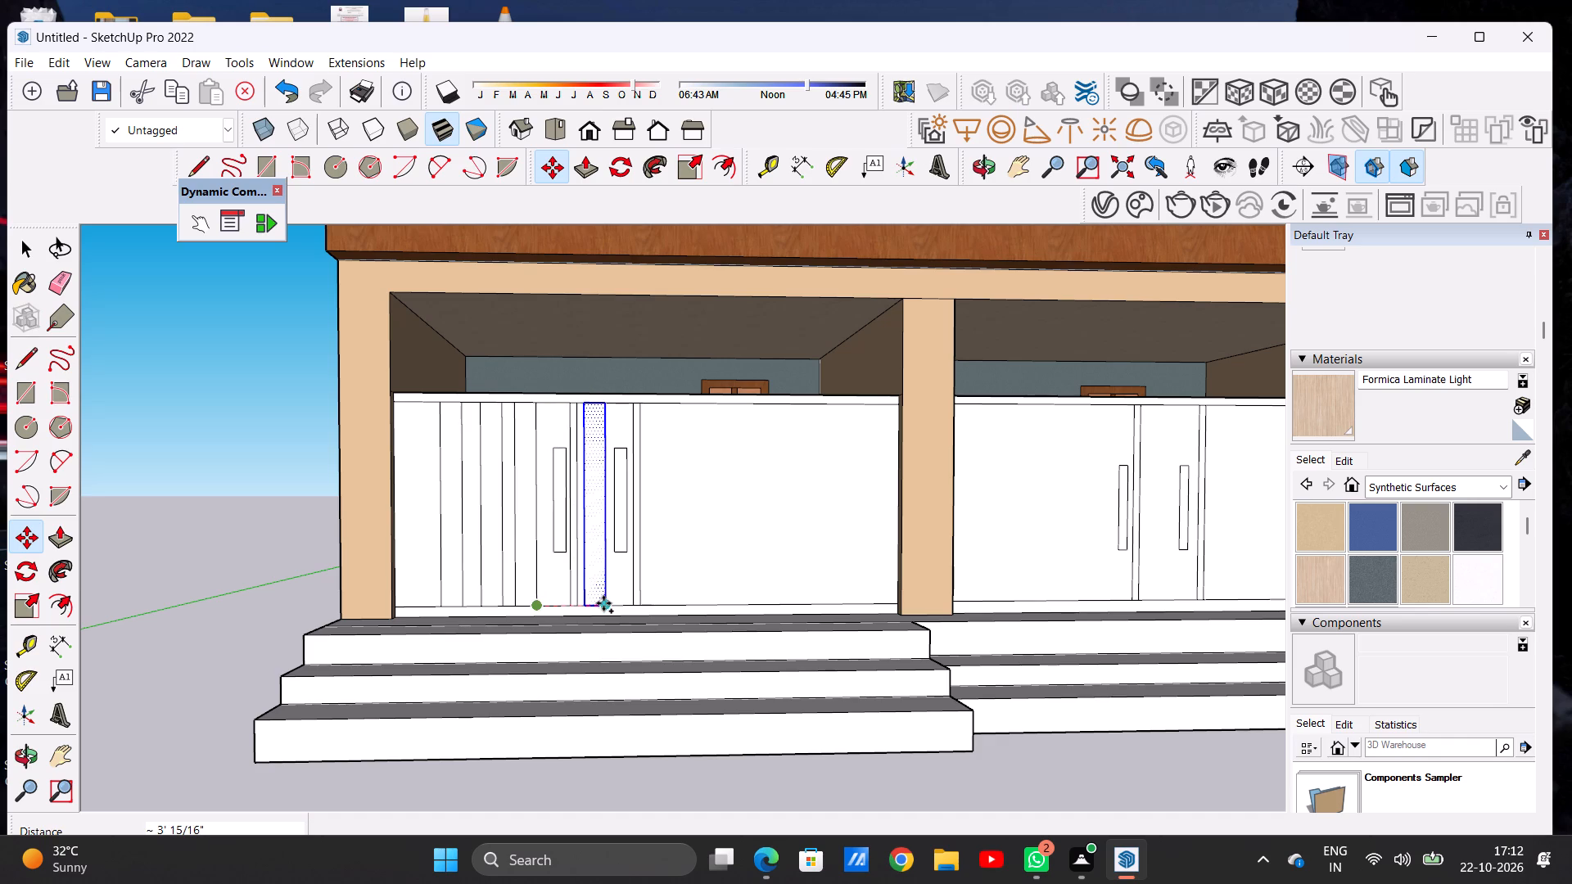
pyautogui.click(603, 603)
pyautogui.click(603, 603)
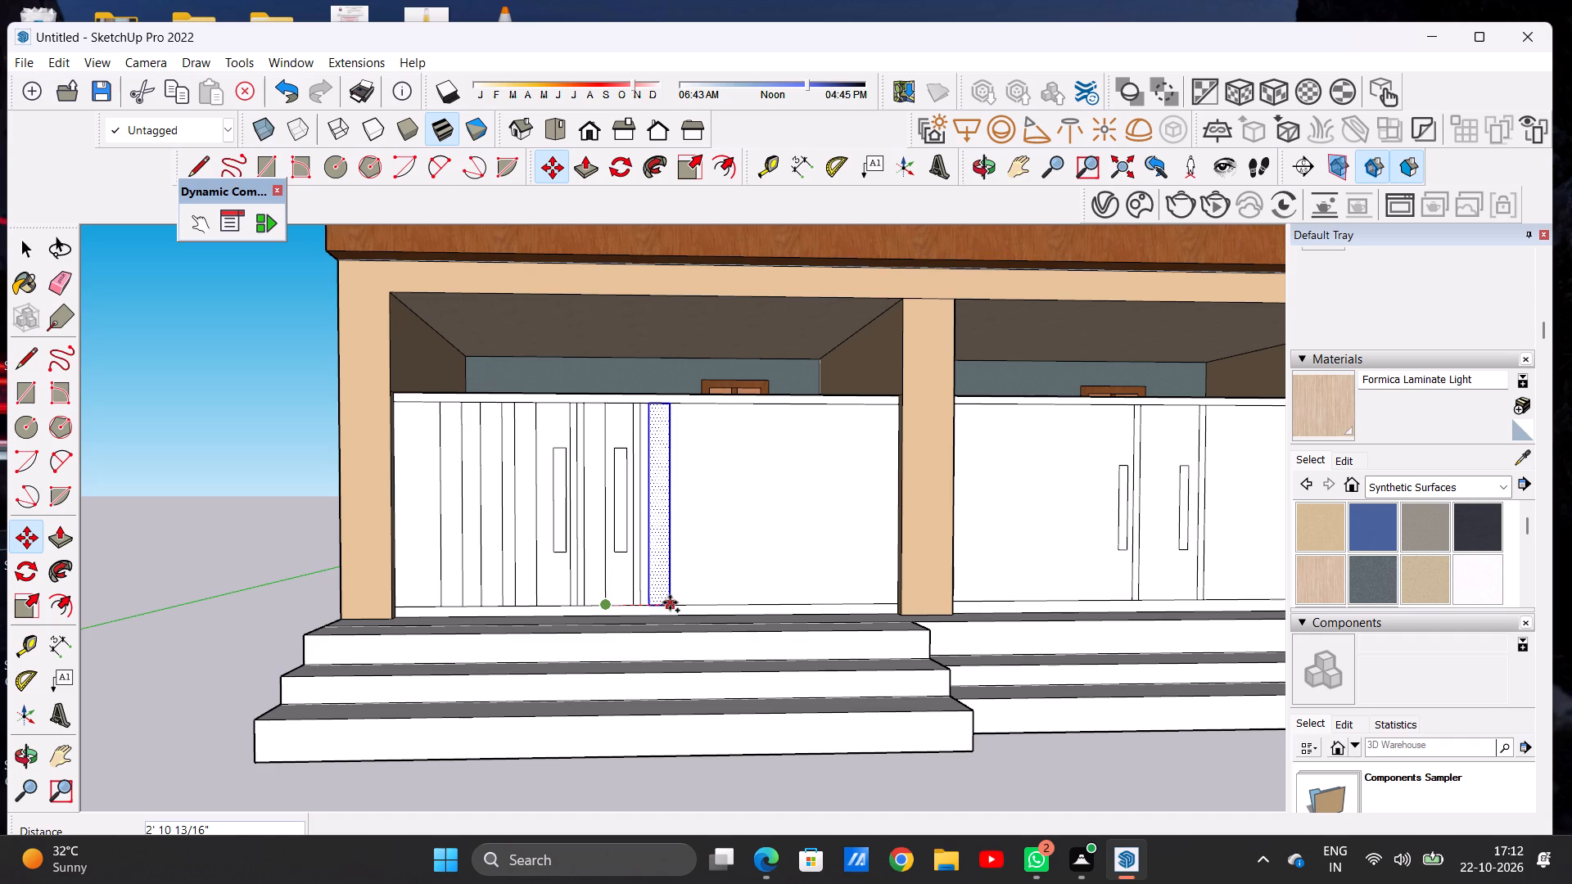
pyautogui.scroll(5, 670, 602)
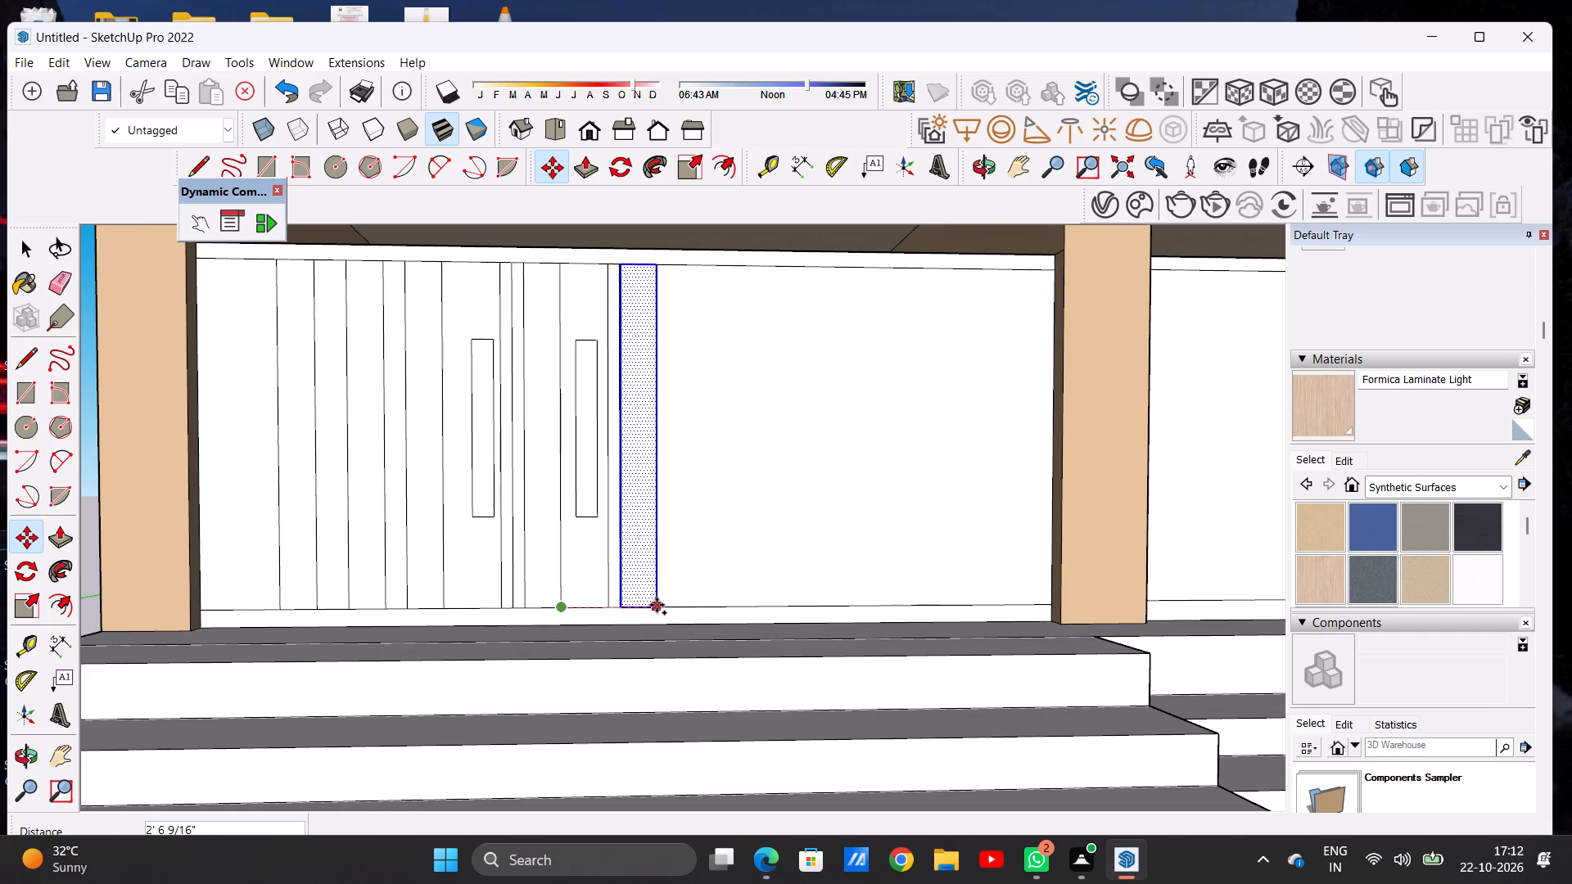
pyautogui.click(657, 605)
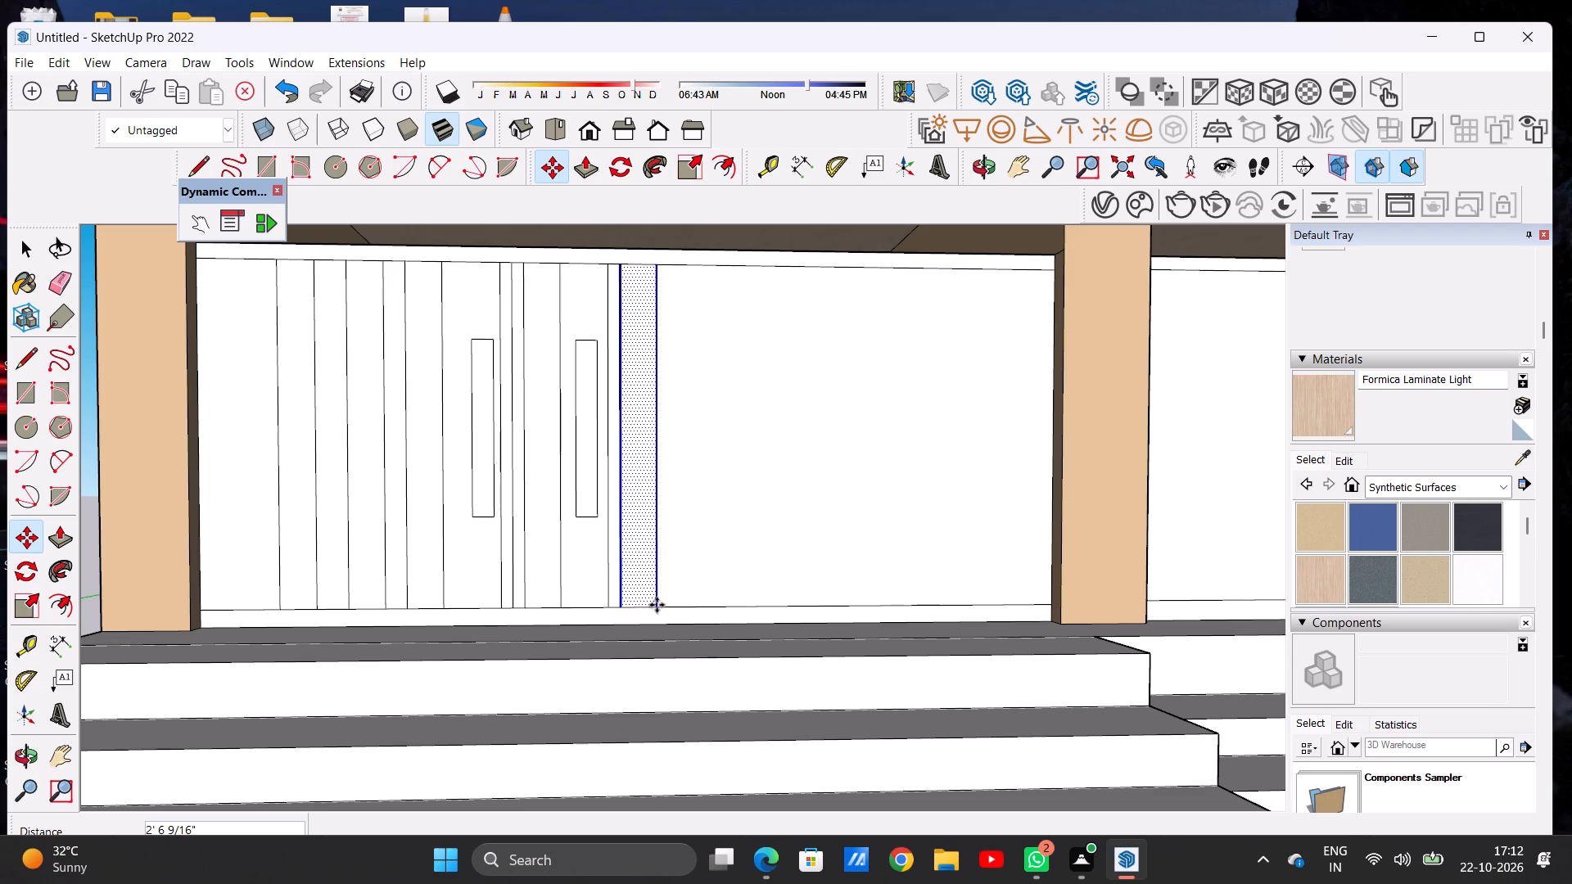
pyautogui.click(657, 605)
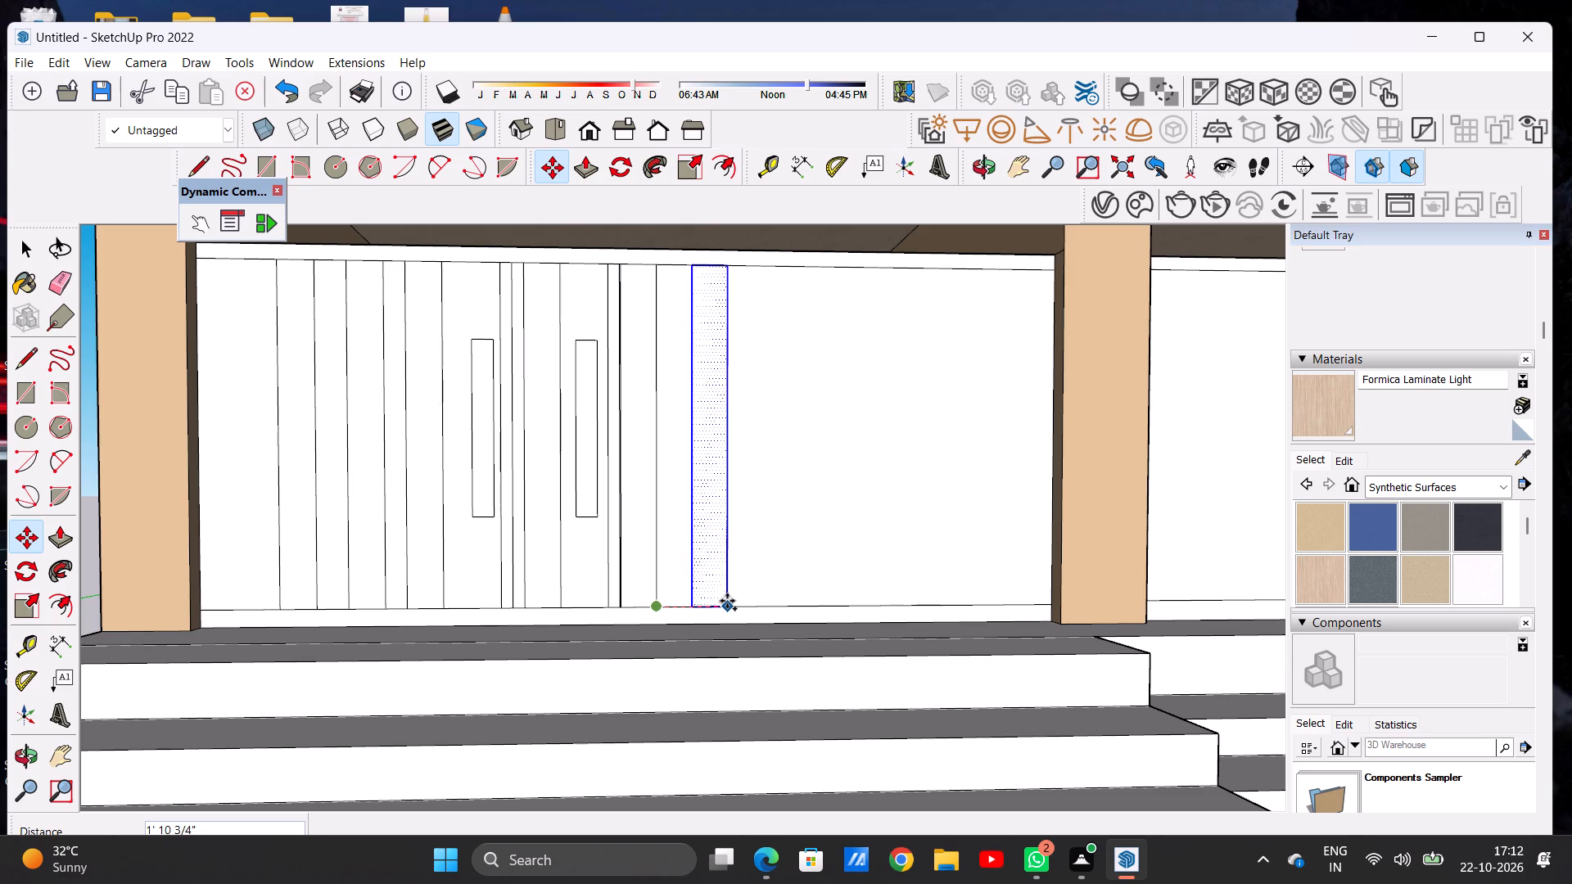
pyautogui.click(727, 601)
pyautogui.press('space')
pyautogui.scroll(-9, 557, 494)
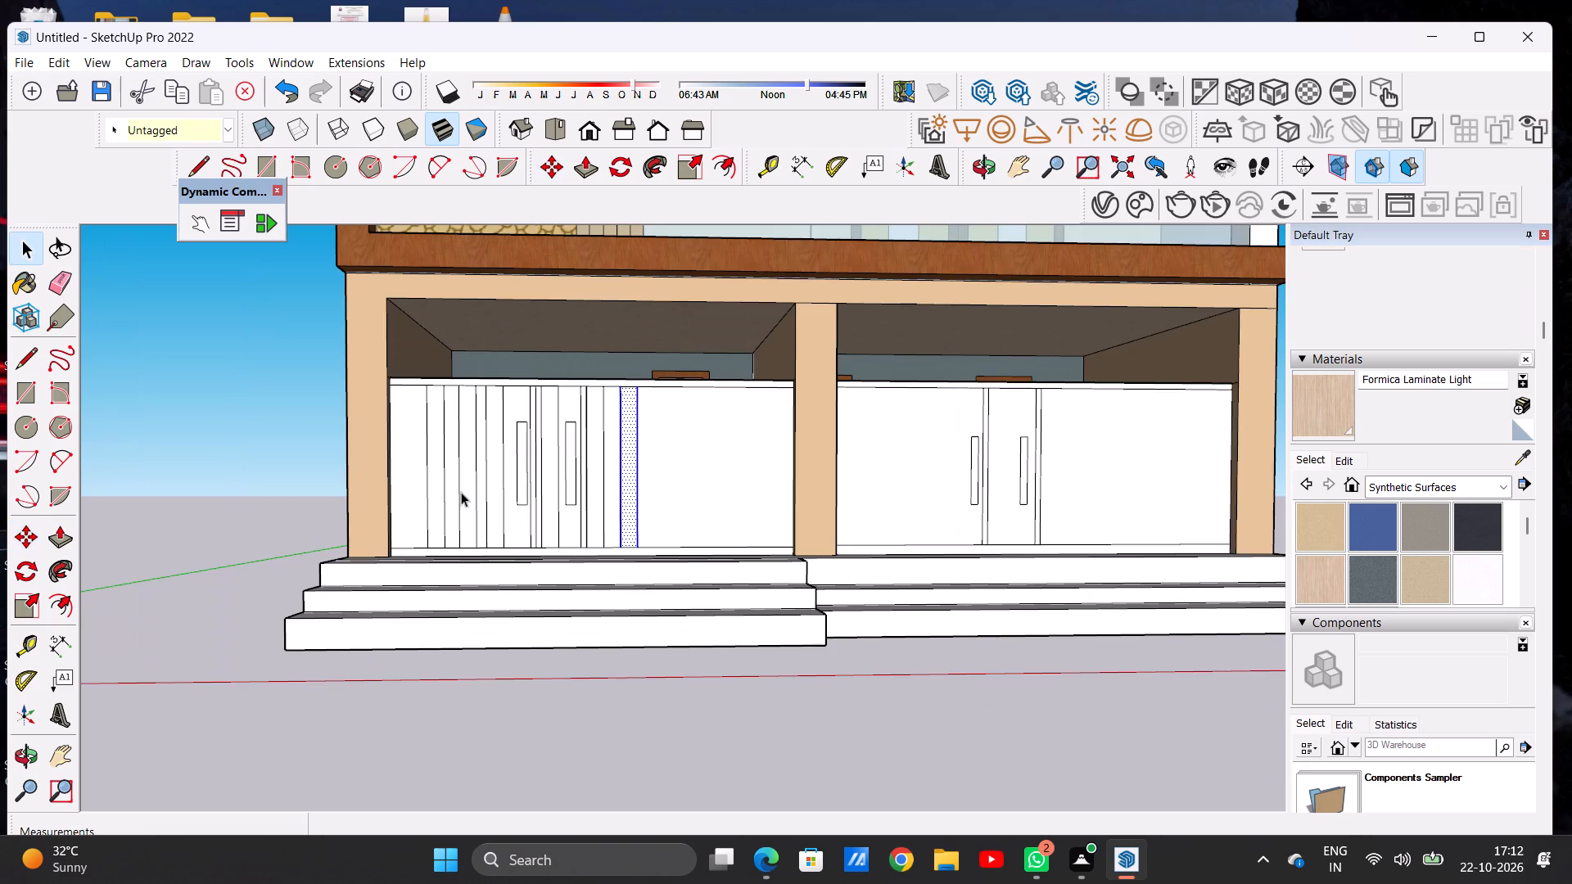
pyautogui.click(236, 570)
# Examine the vertical strips on the left bay's door front, up close and against the whole ground floor.
pyautogui.scroll(-5, 264, 571)
pyautogui.scroll(1, 382, 530)
pyautogui.scroll(-1, 382, 530)
pyautogui.scroll(5, 382, 530)
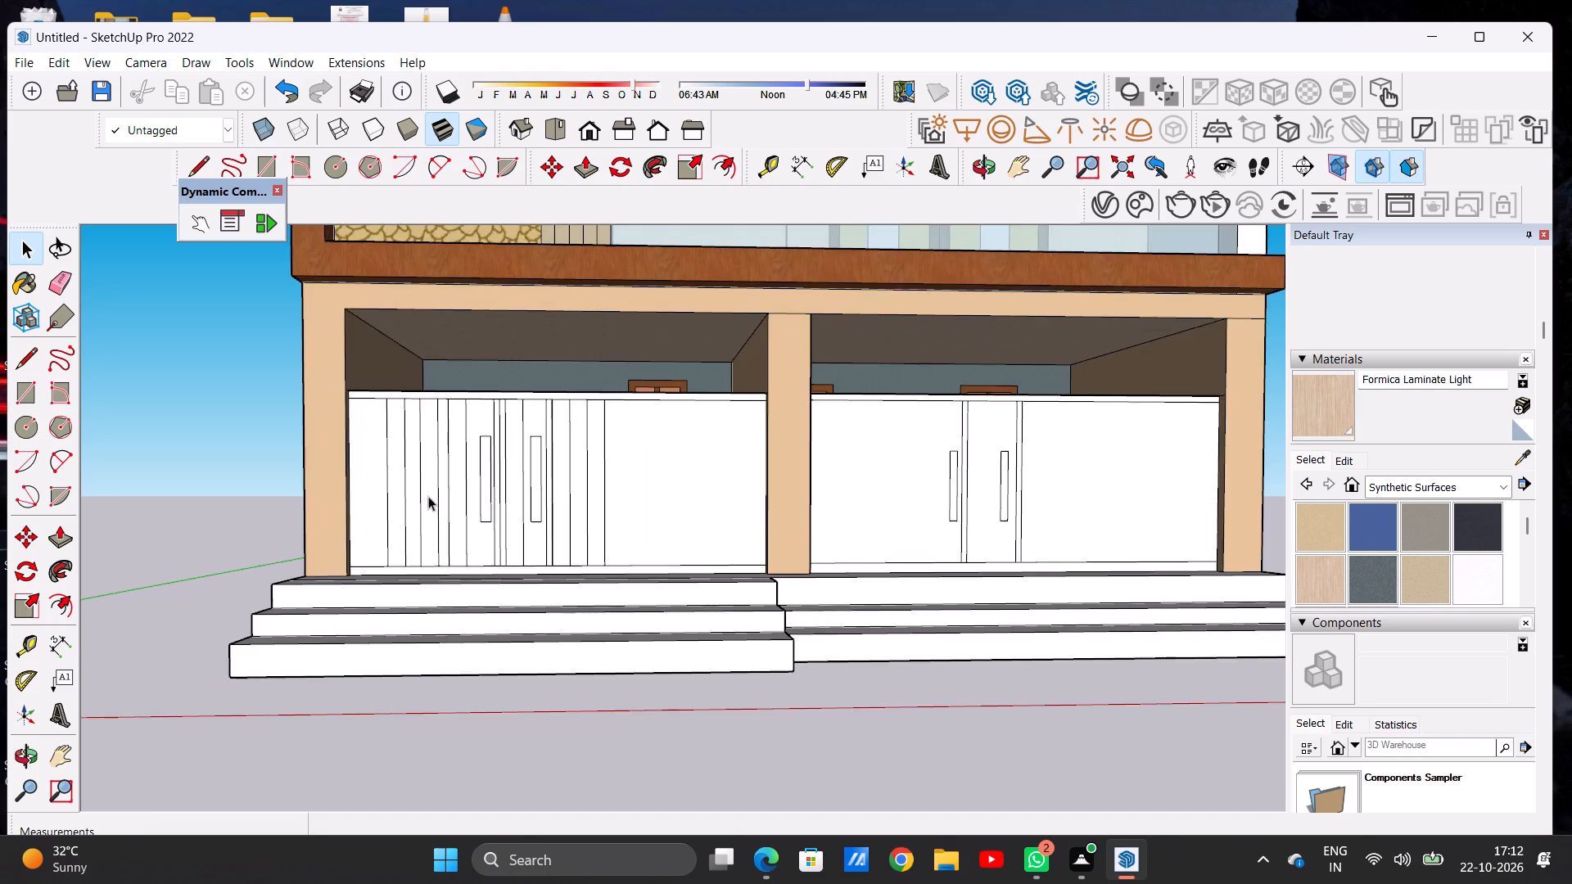
pyautogui.scroll(-13, 406, 508)
pyautogui.scroll(16, 465, 479)
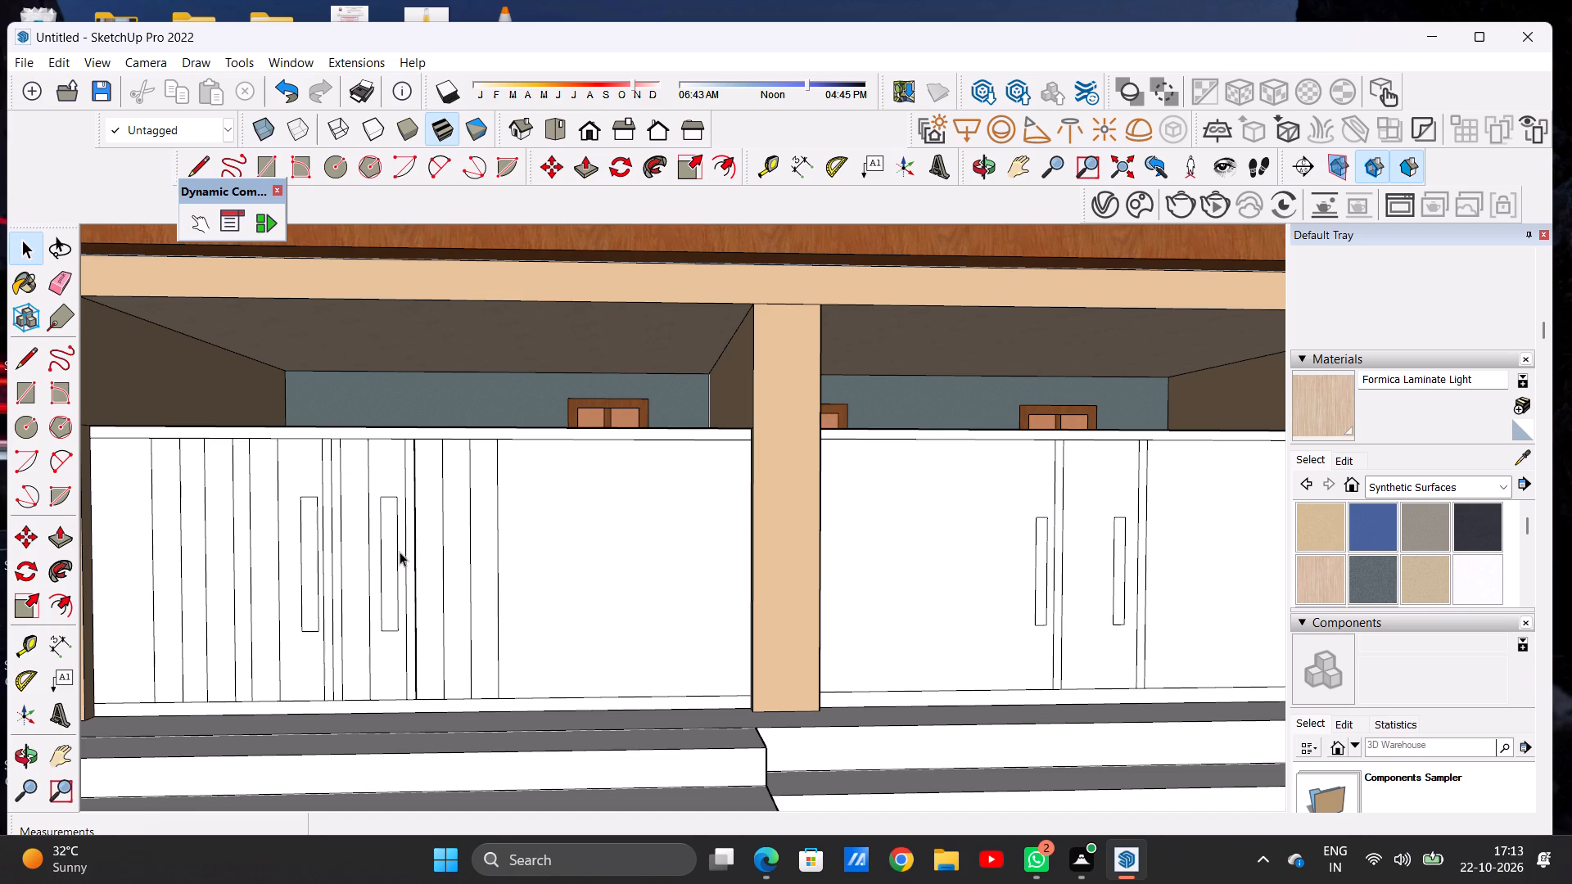
pyautogui.scroll(-9, 400, 552)
pyautogui.scroll(16, 387, 555)
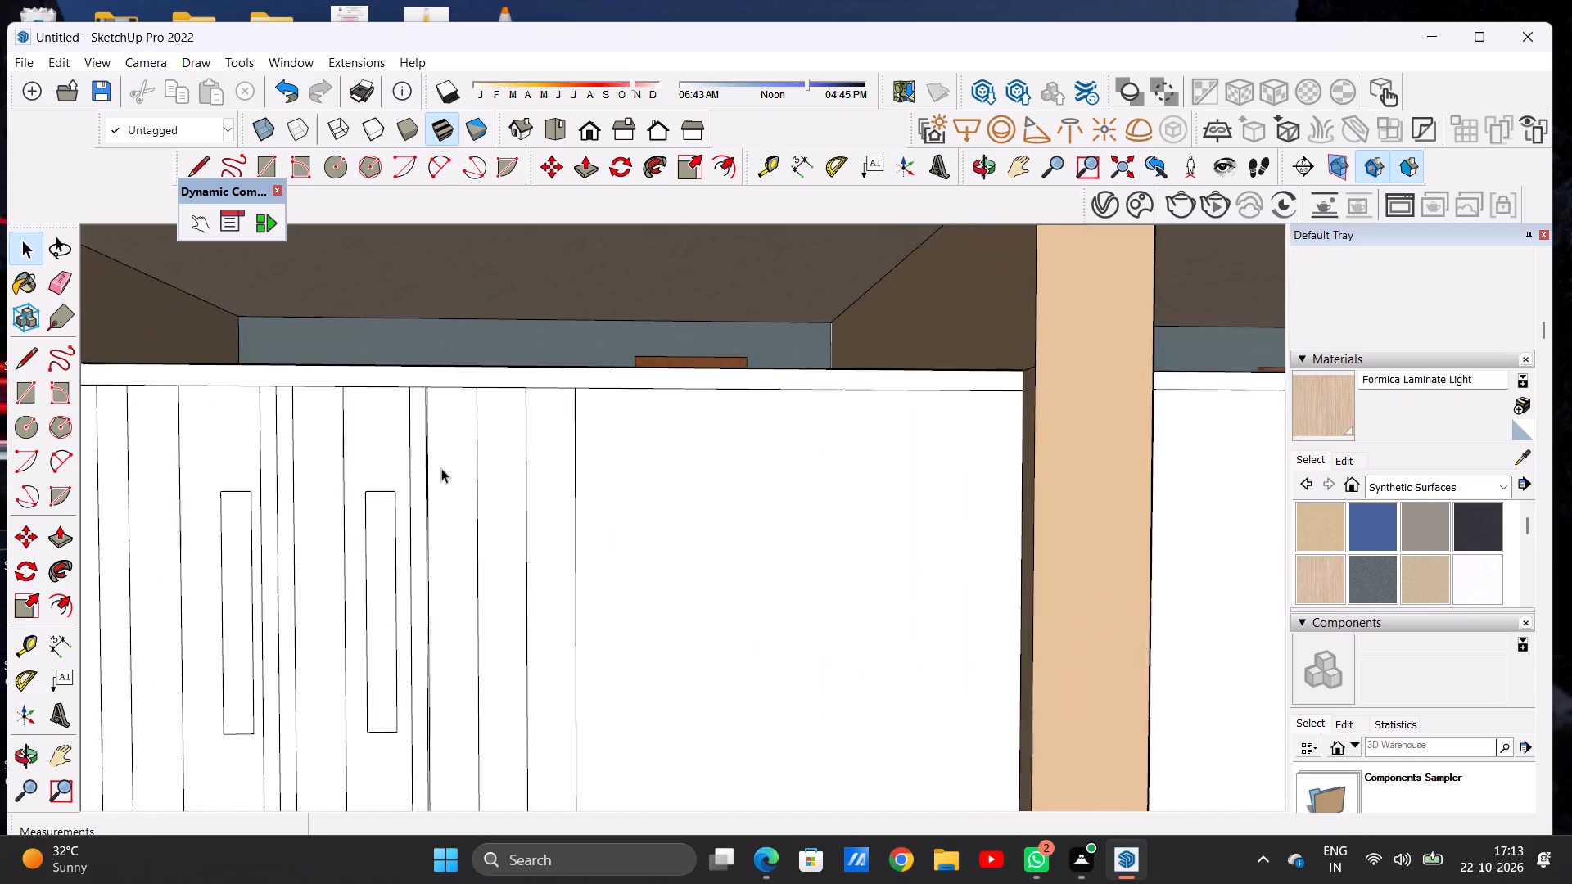
pyautogui.scroll(2, 441, 468)
pyautogui.scroll(-1, 441, 468)
pyautogui.scroll(9, 441, 468)
pyautogui.scroll(6, 438, 394)
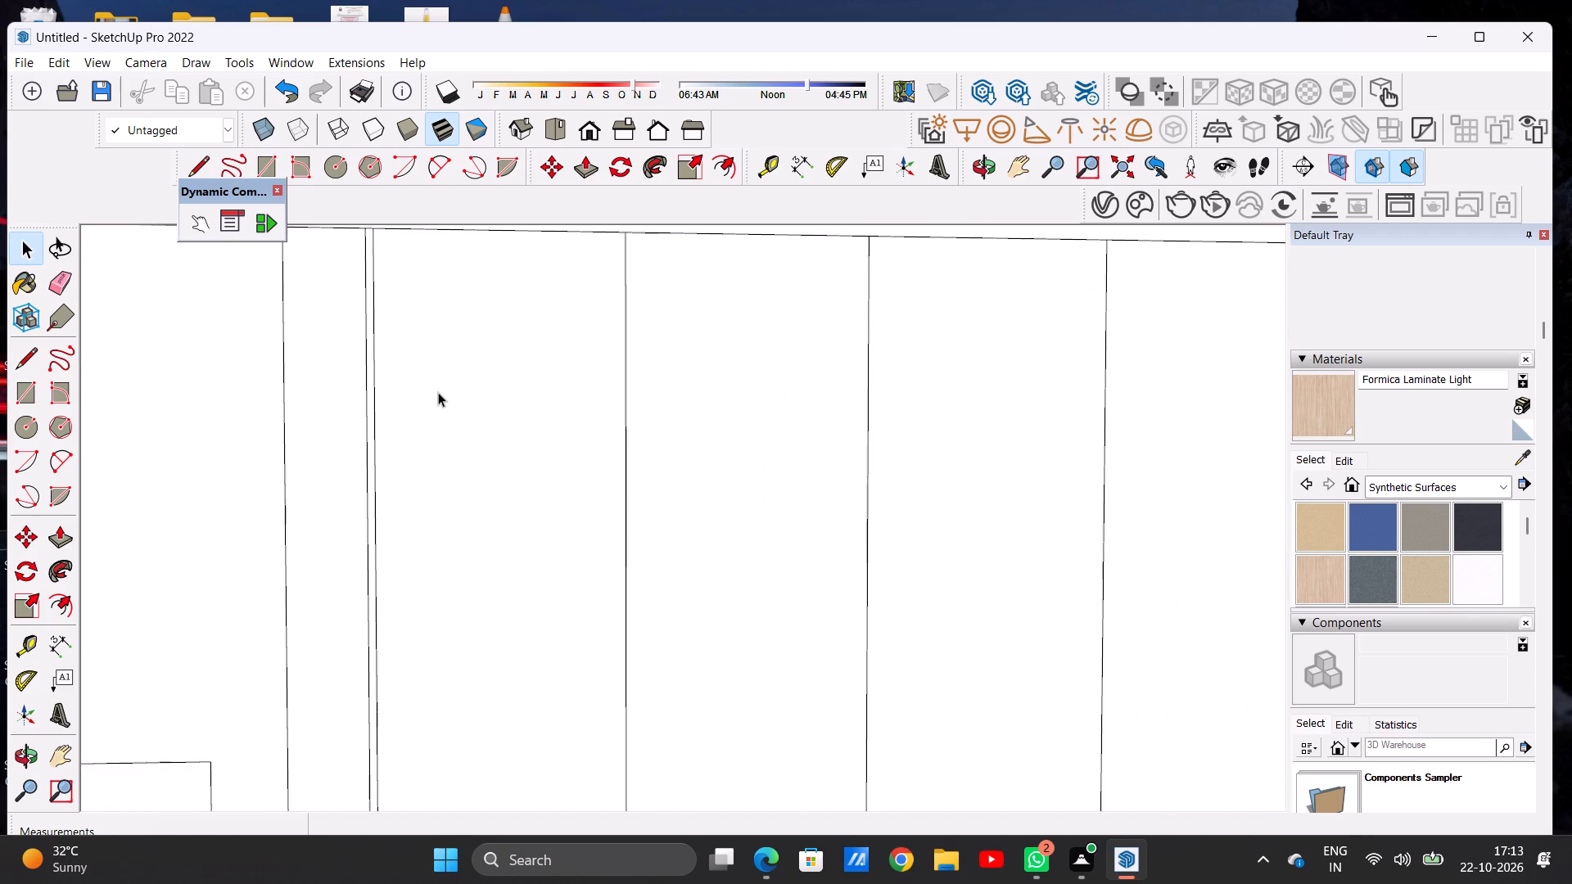
pyautogui.scroll(-15, 438, 392)
pyautogui.scroll(1, 442, 372)
pyautogui.scroll(-20, 442, 372)
pyautogui.scroll(-2, 442, 372)
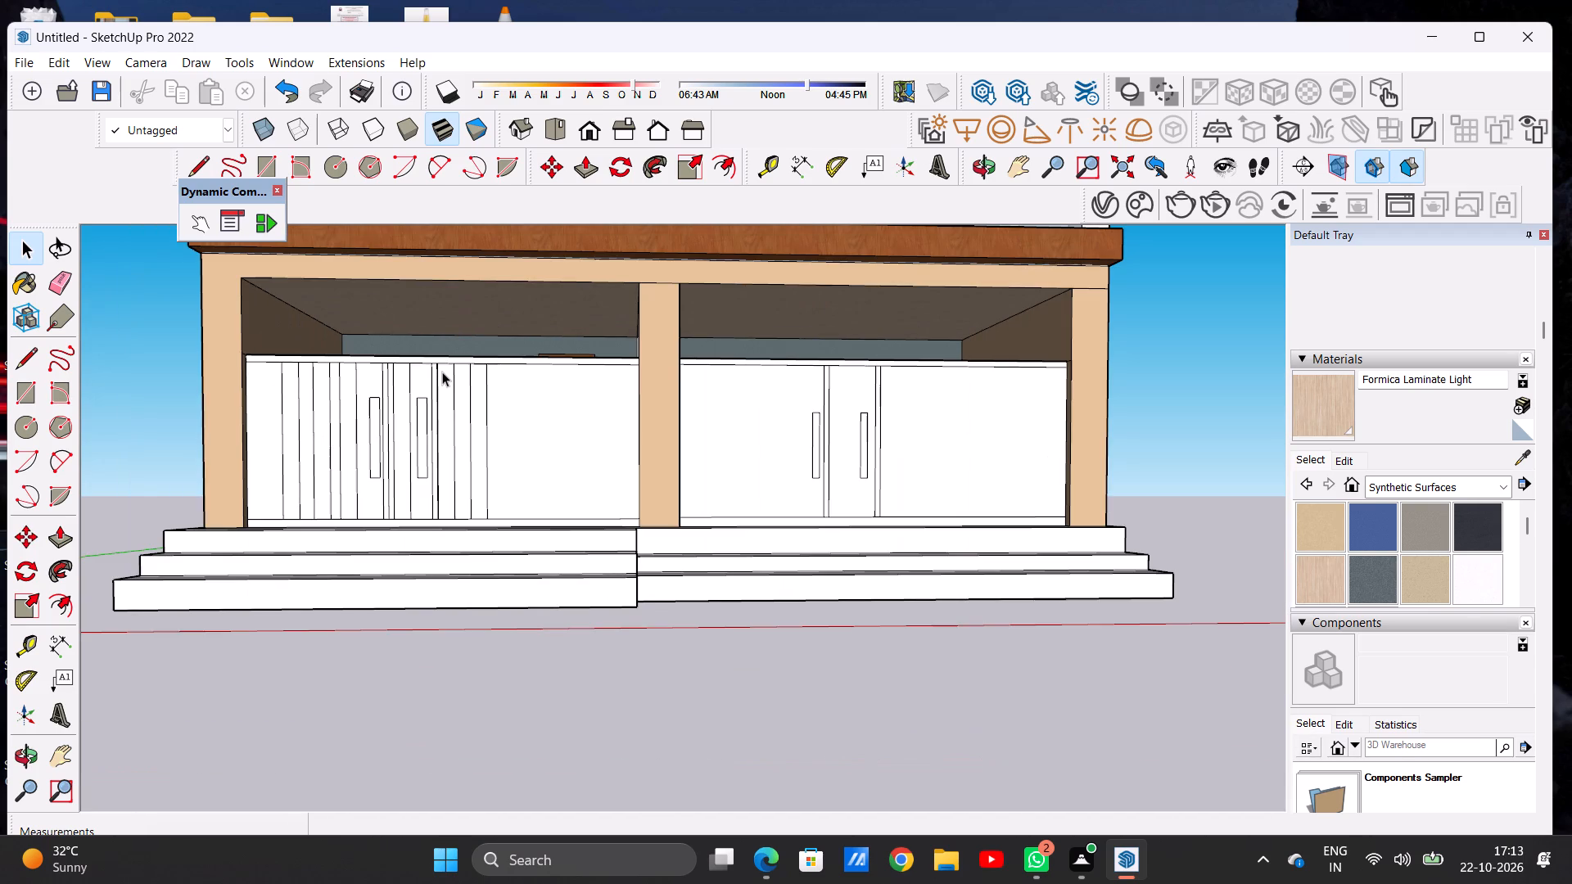
pyautogui.scroll(-4, 442, 448)
pyautogui.scroll(1, 425, 423)
pyautogui.scroll(-1, 425, 423)
pyautogui.scroll(7, 425, 423)
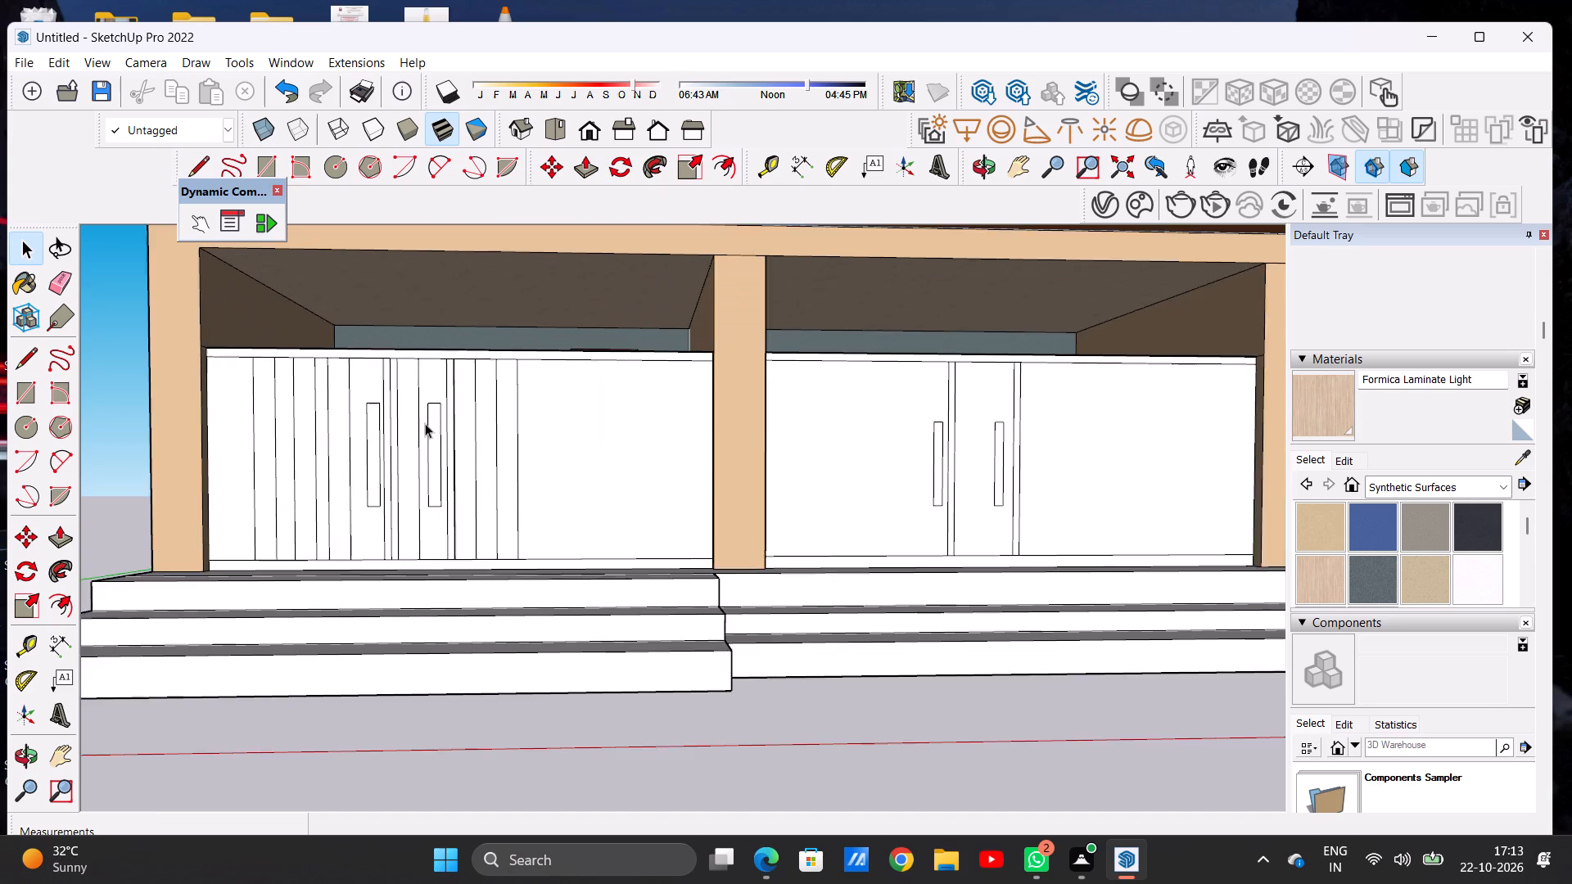
pyautogui.scroll(2, 425, 423)
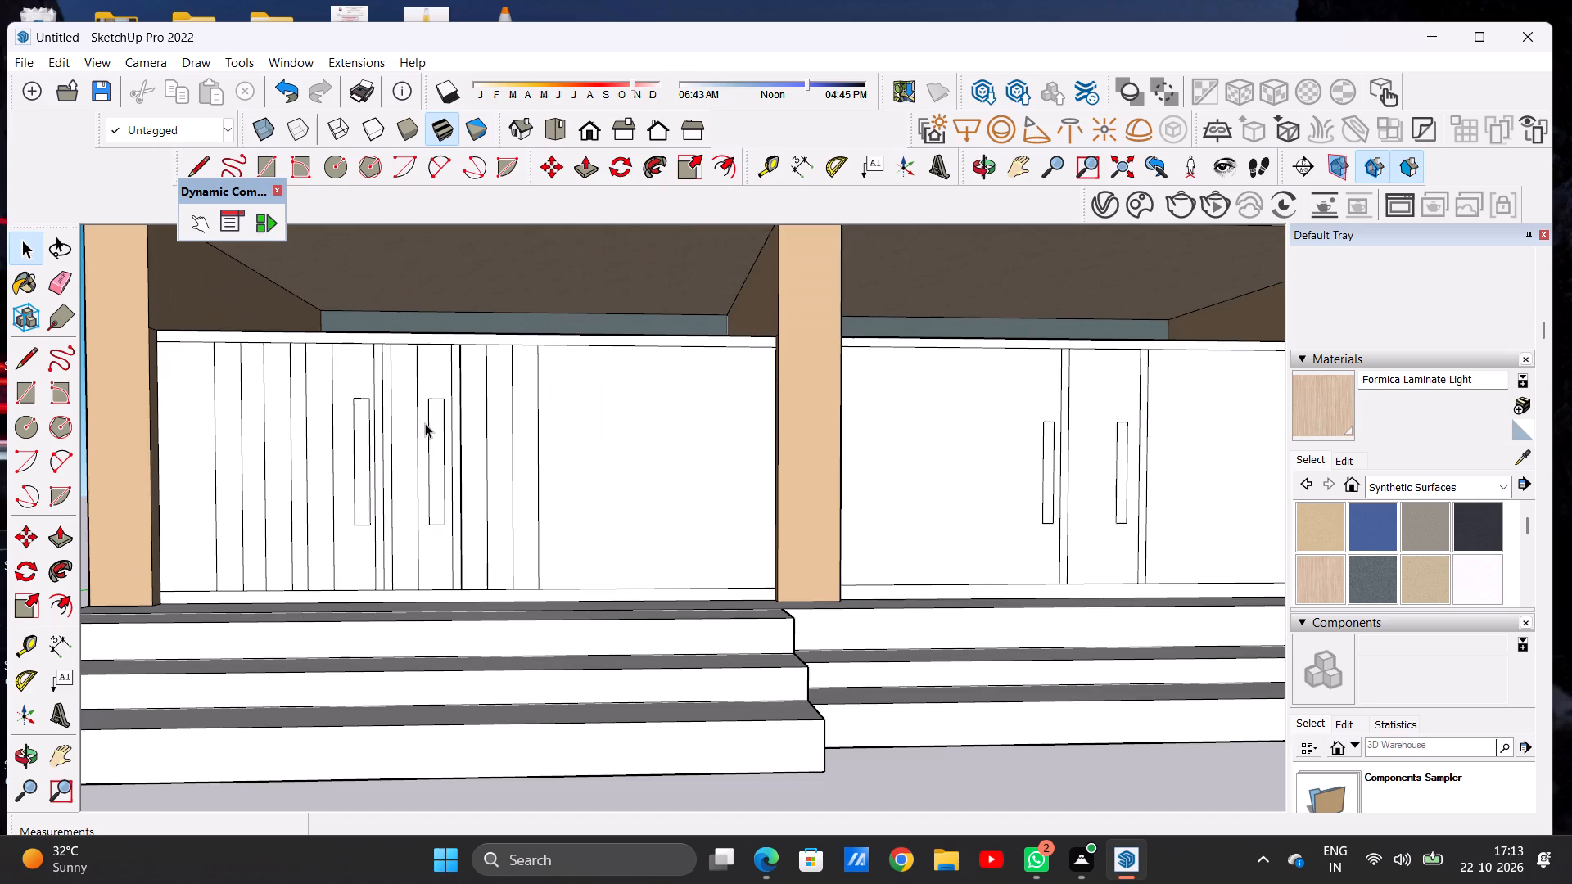
pyautogui.scroll(-13, 425, 423)
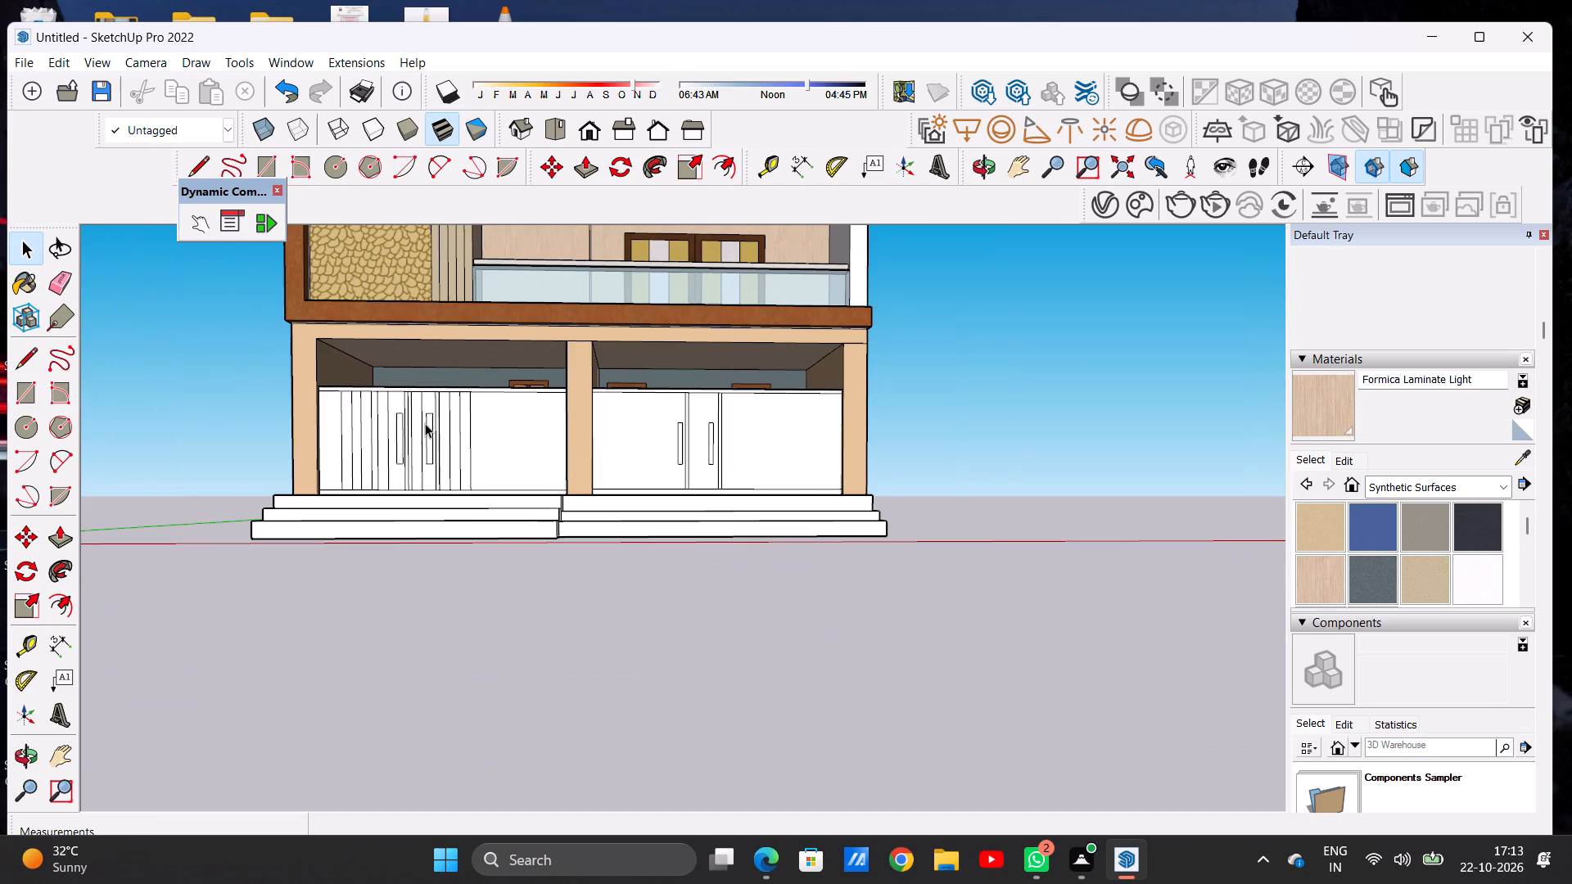
pyautogui.scroll(6, 425, 423)
pyautogui.scroll(9, 325, 435)
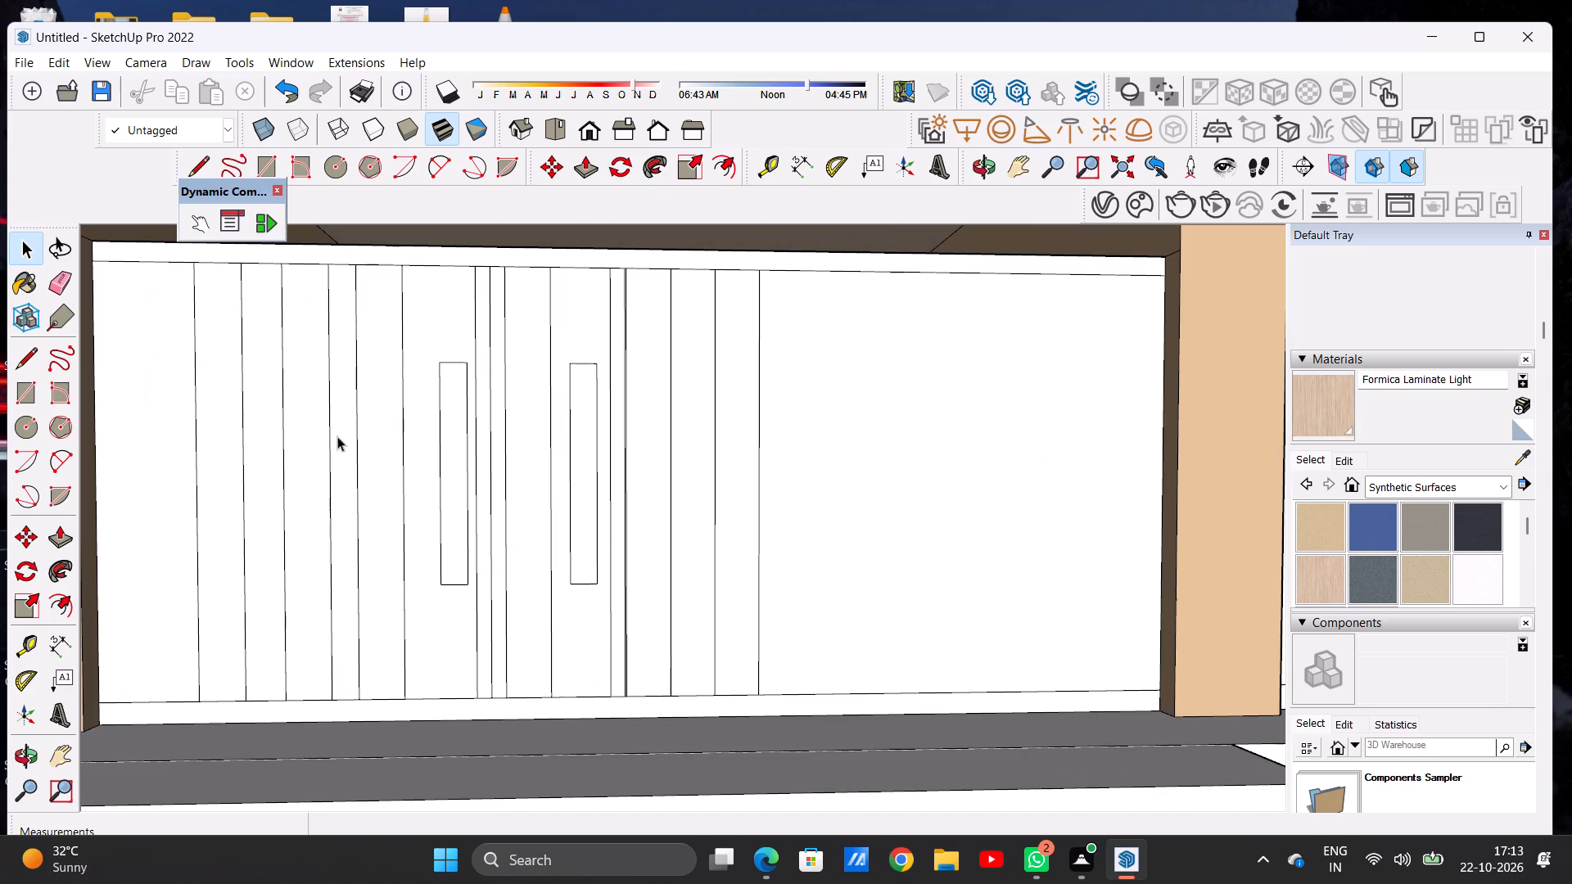
pyautogui.scroll(-7, 401, 441)
pyautogui.scroll(8, 401, 441)
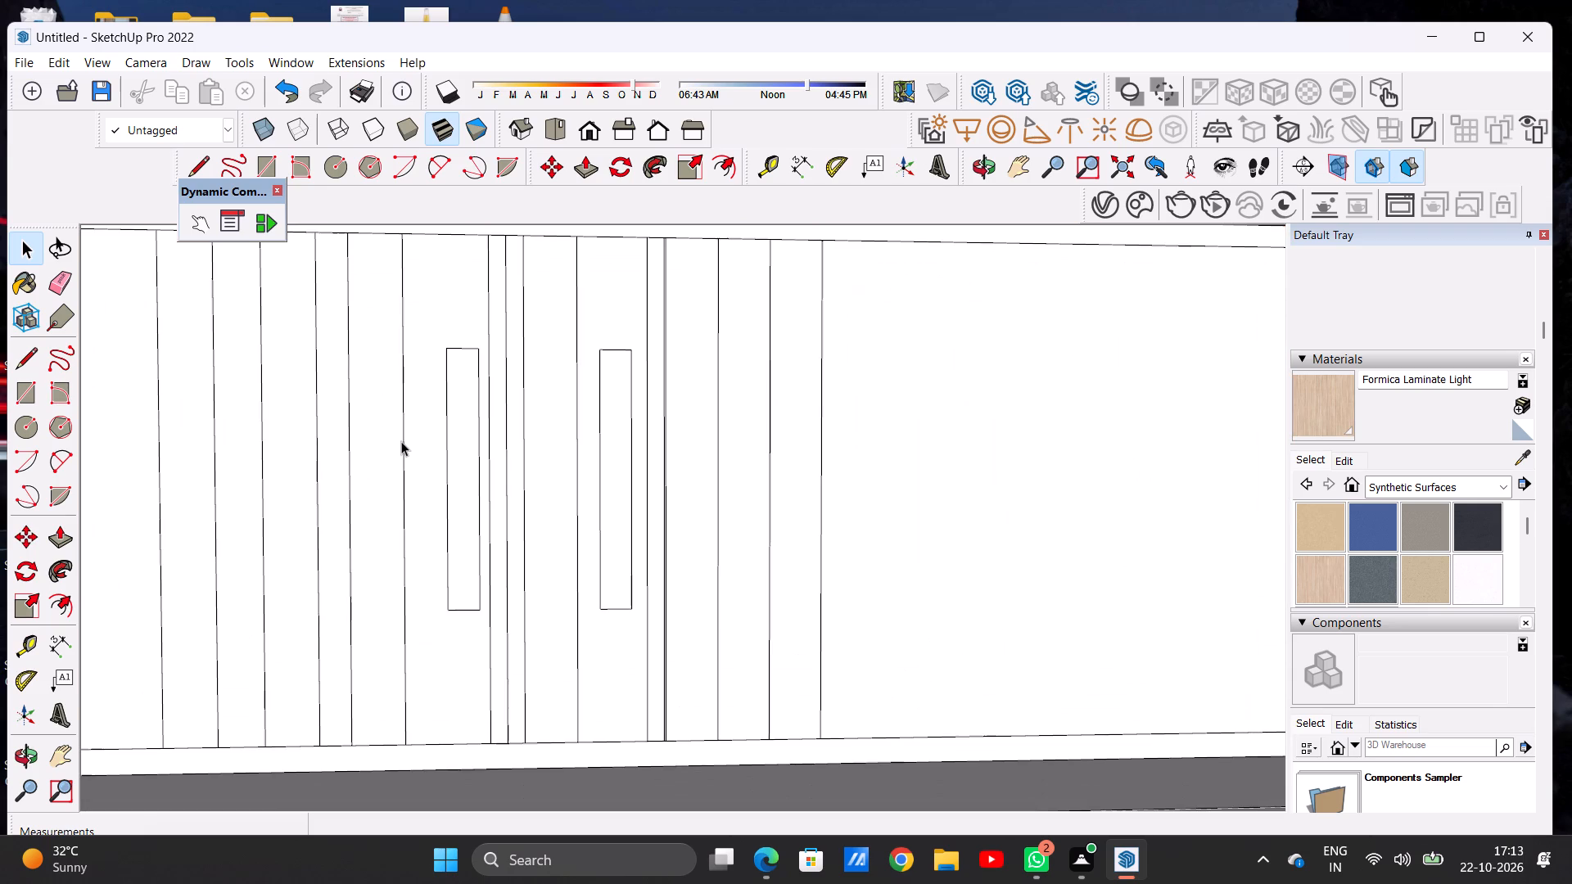
# Paint the strip between the left bay's door handles and the two strips right of them with Wood Veneer 02.
pyautogui.scroll(-3, 401, 441)
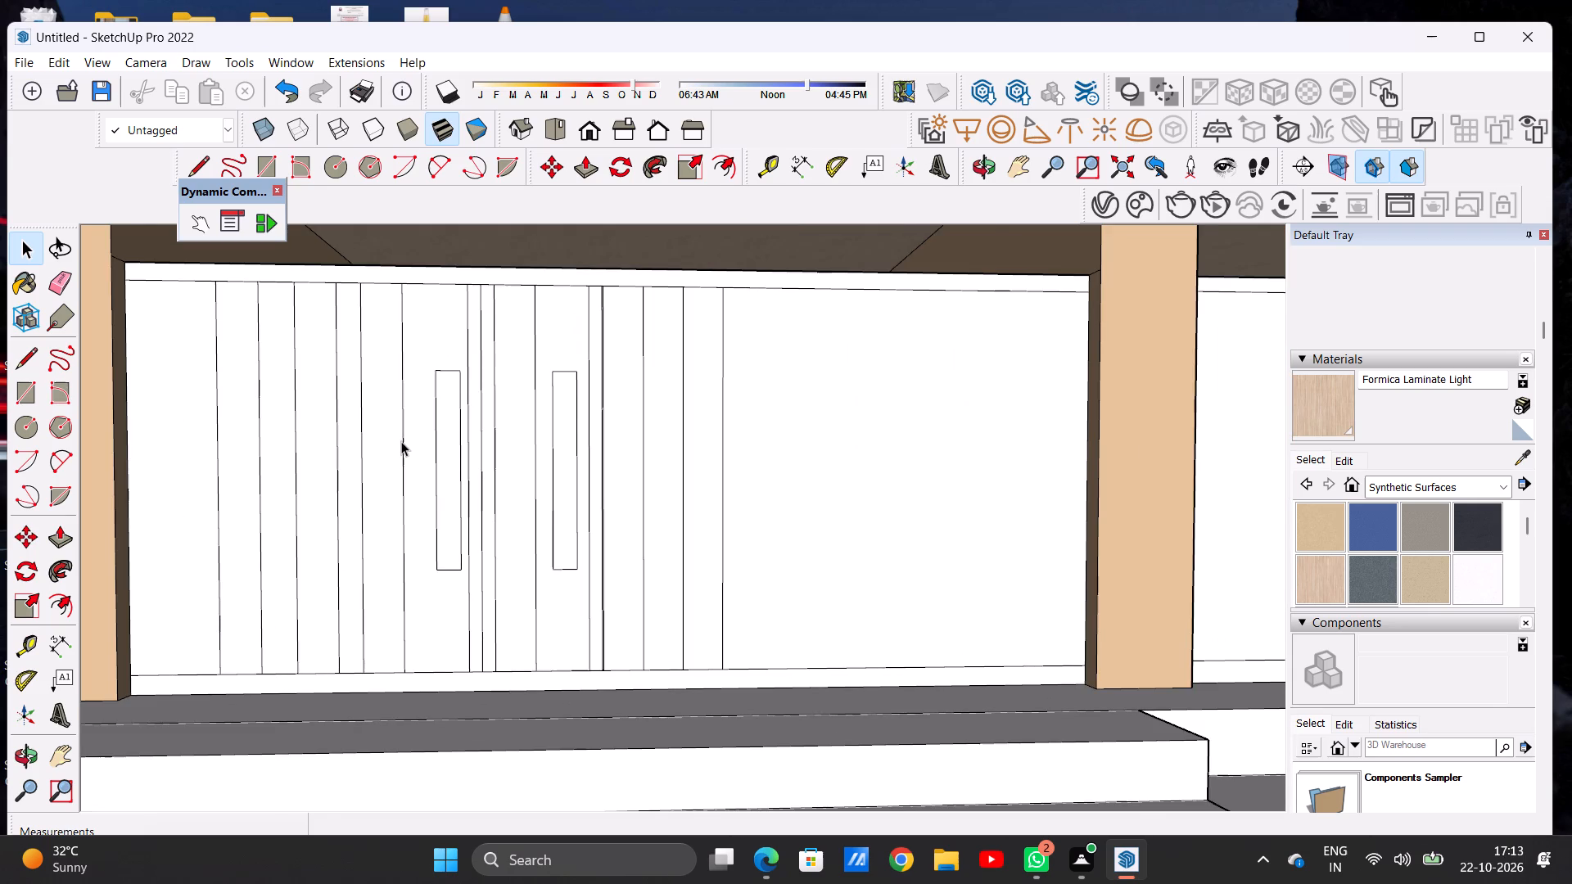
pyautogui.scroll(-1, 401, 441)
pyautogui.scroll(3, 474, 438)
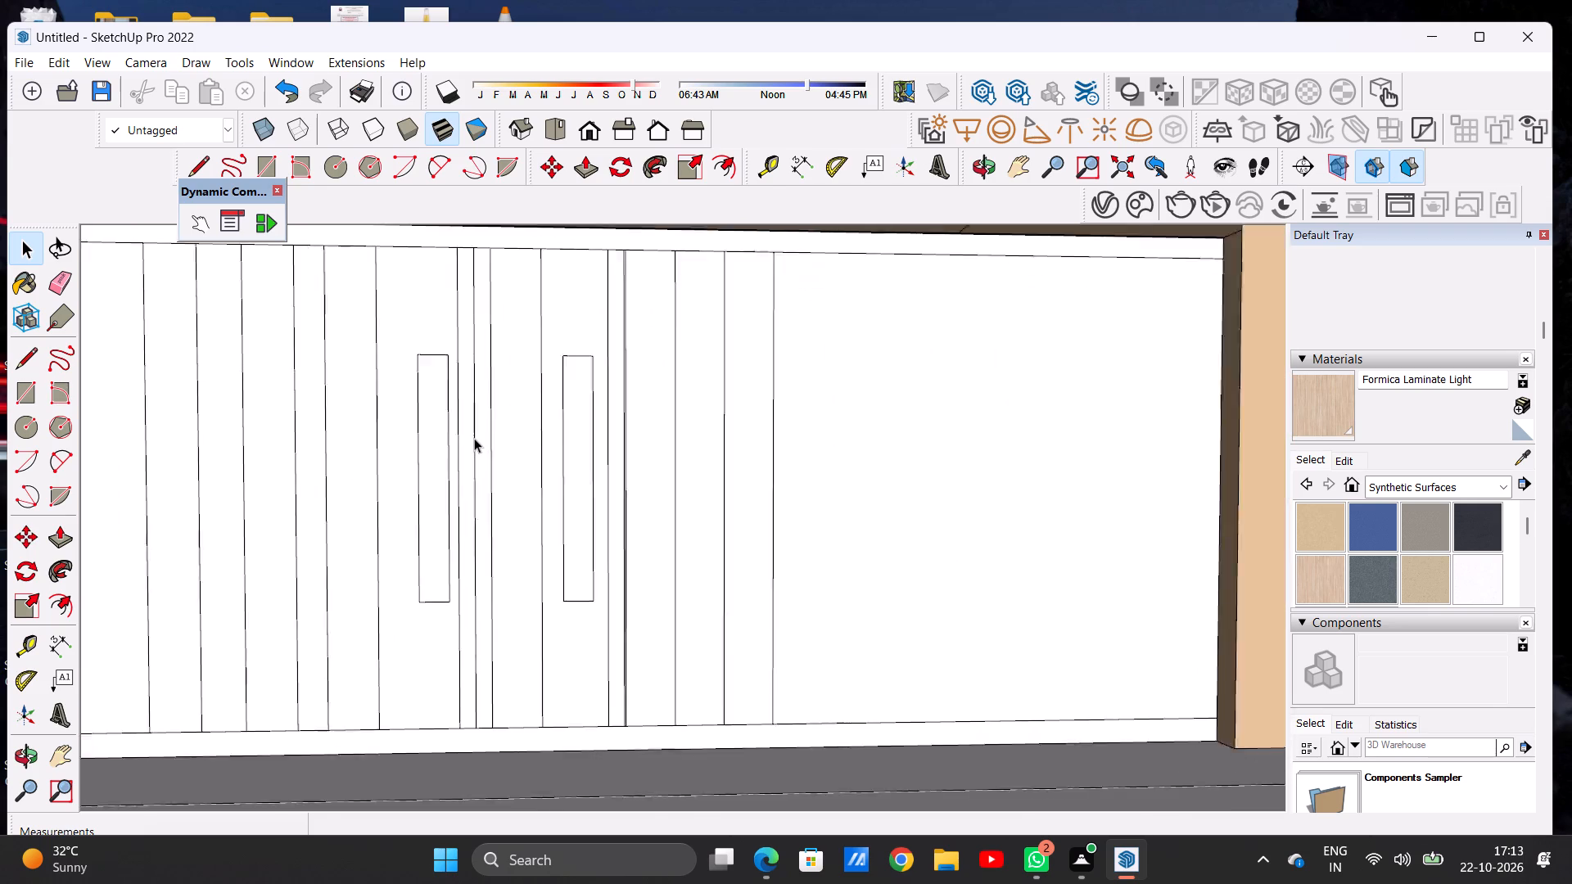
pyautogui.scroll(3, 474, 438)
pyautogui.scroll(-3, 474, 438)
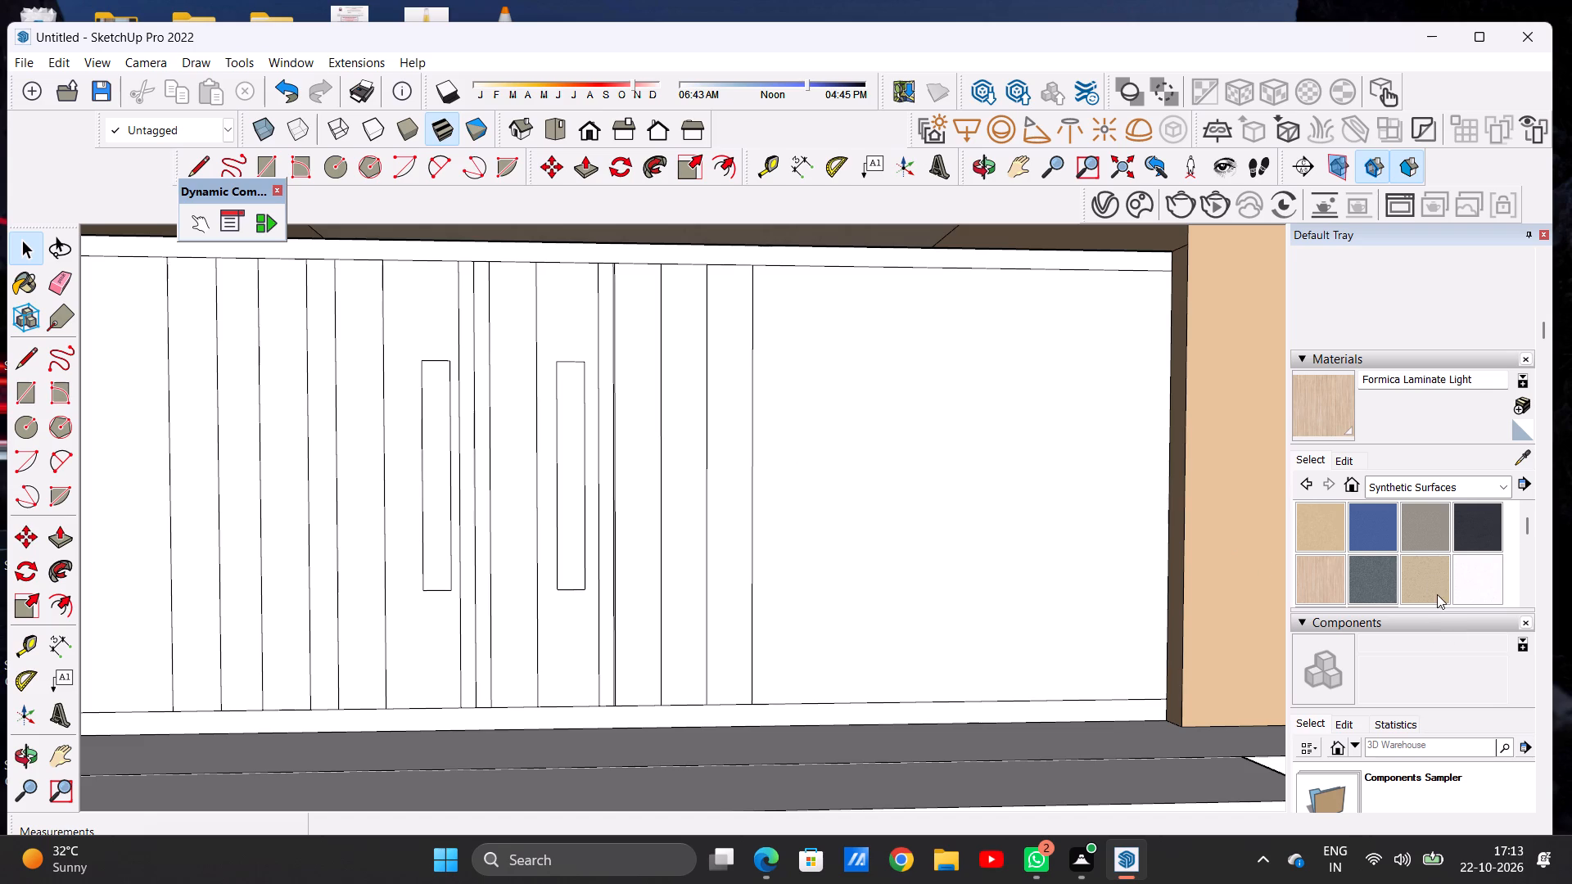
pyautogui.click(1390, 485)
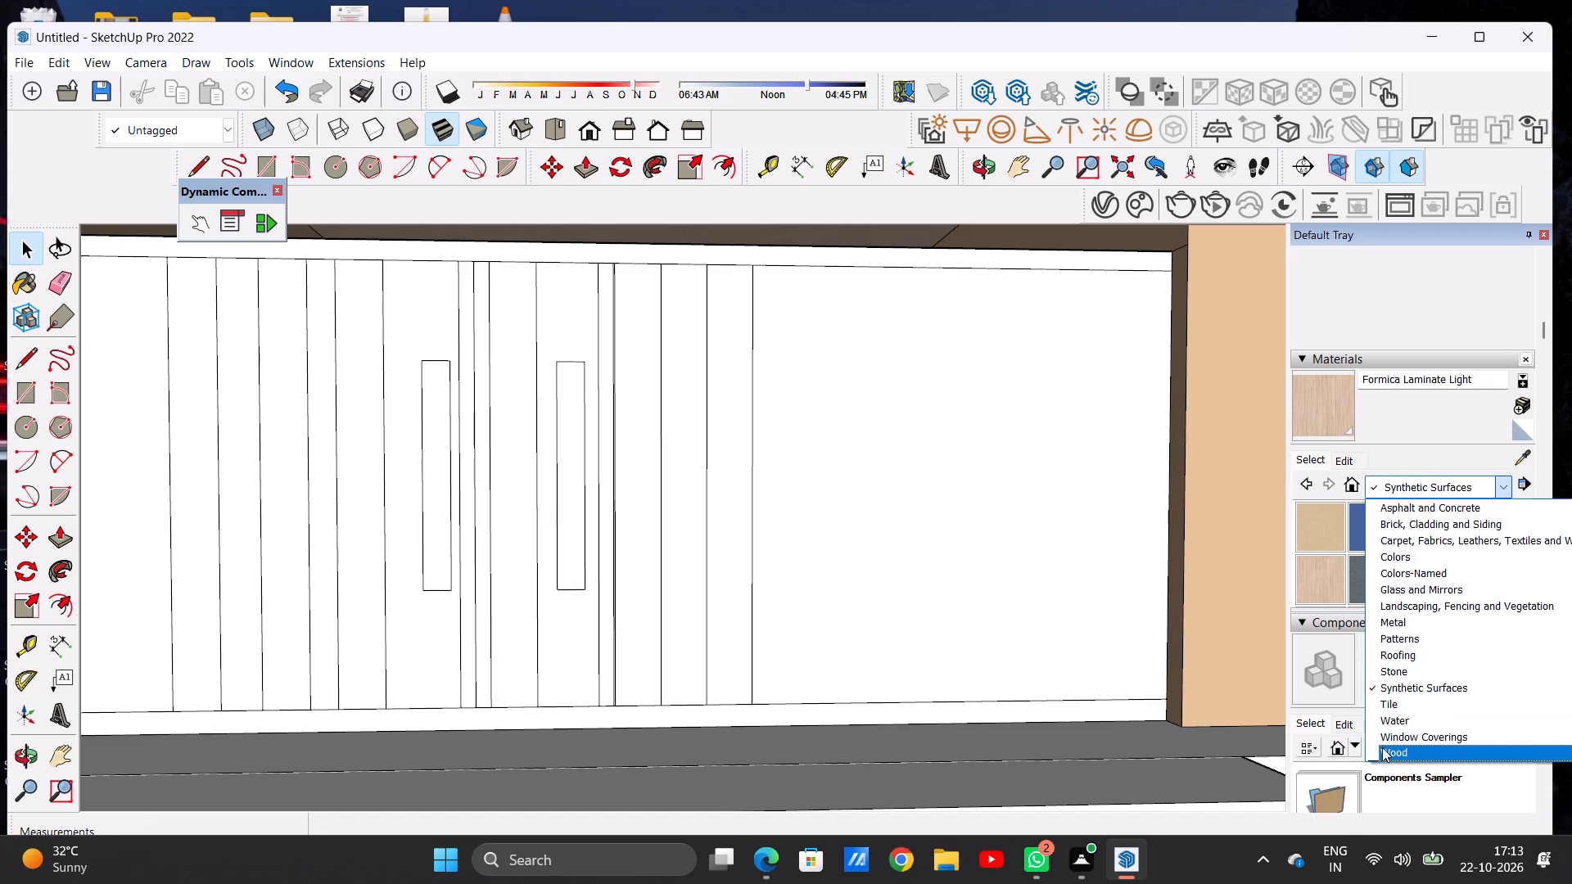
pyautogui.click(1382, 749)
pyautogui.scroll(-1, 1400, 583)
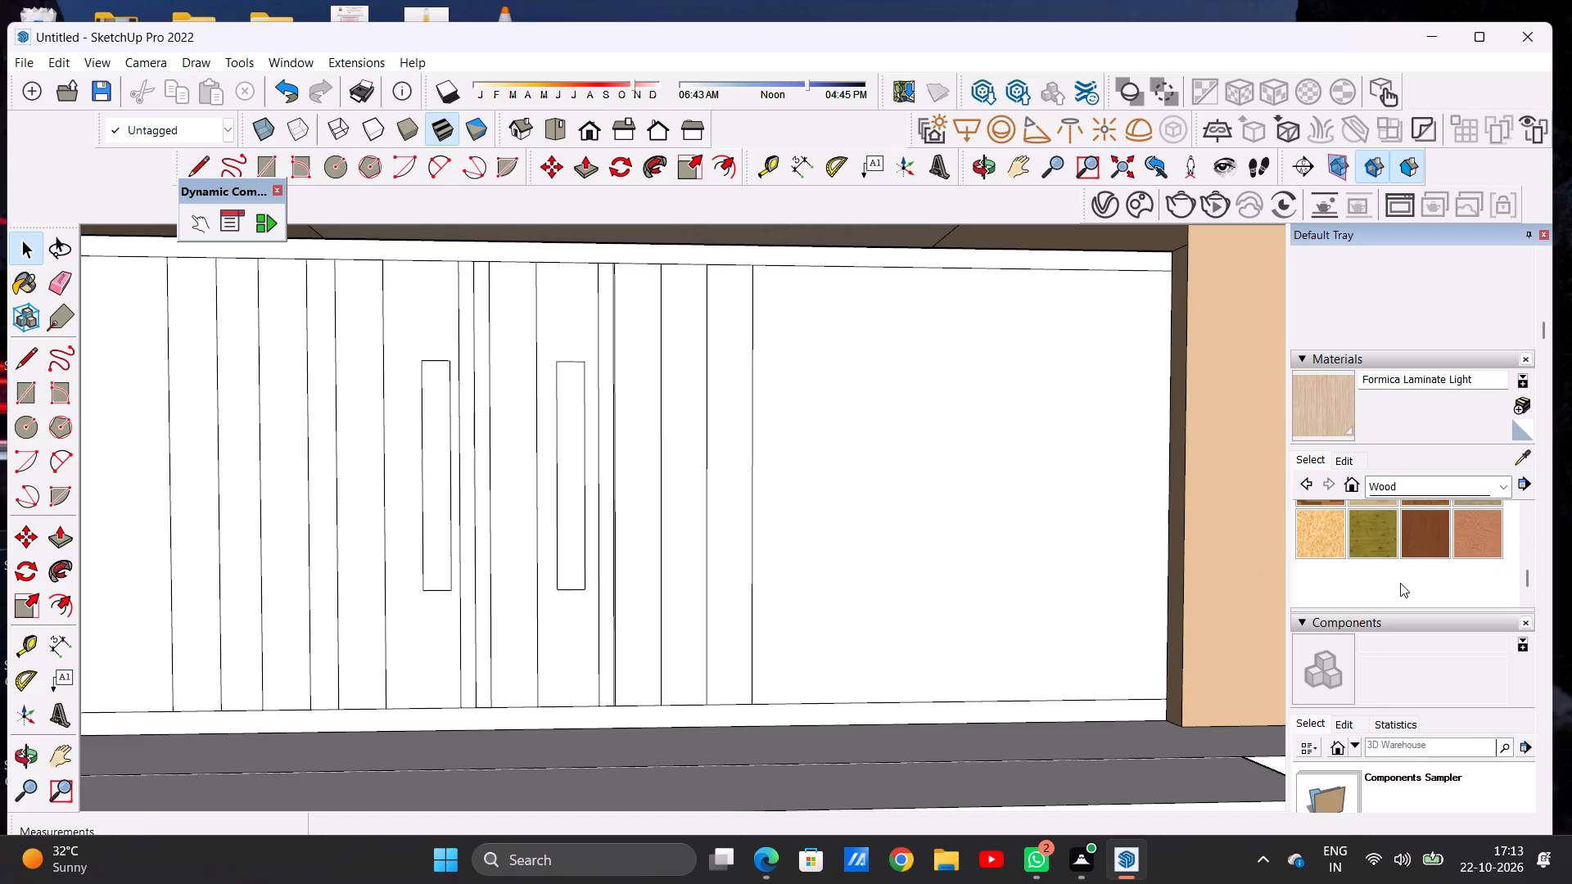
pyautogui.click(1485, 507)
pyautogui.click(1475, 525)
pyautogui.scroll(4, 499, 516)
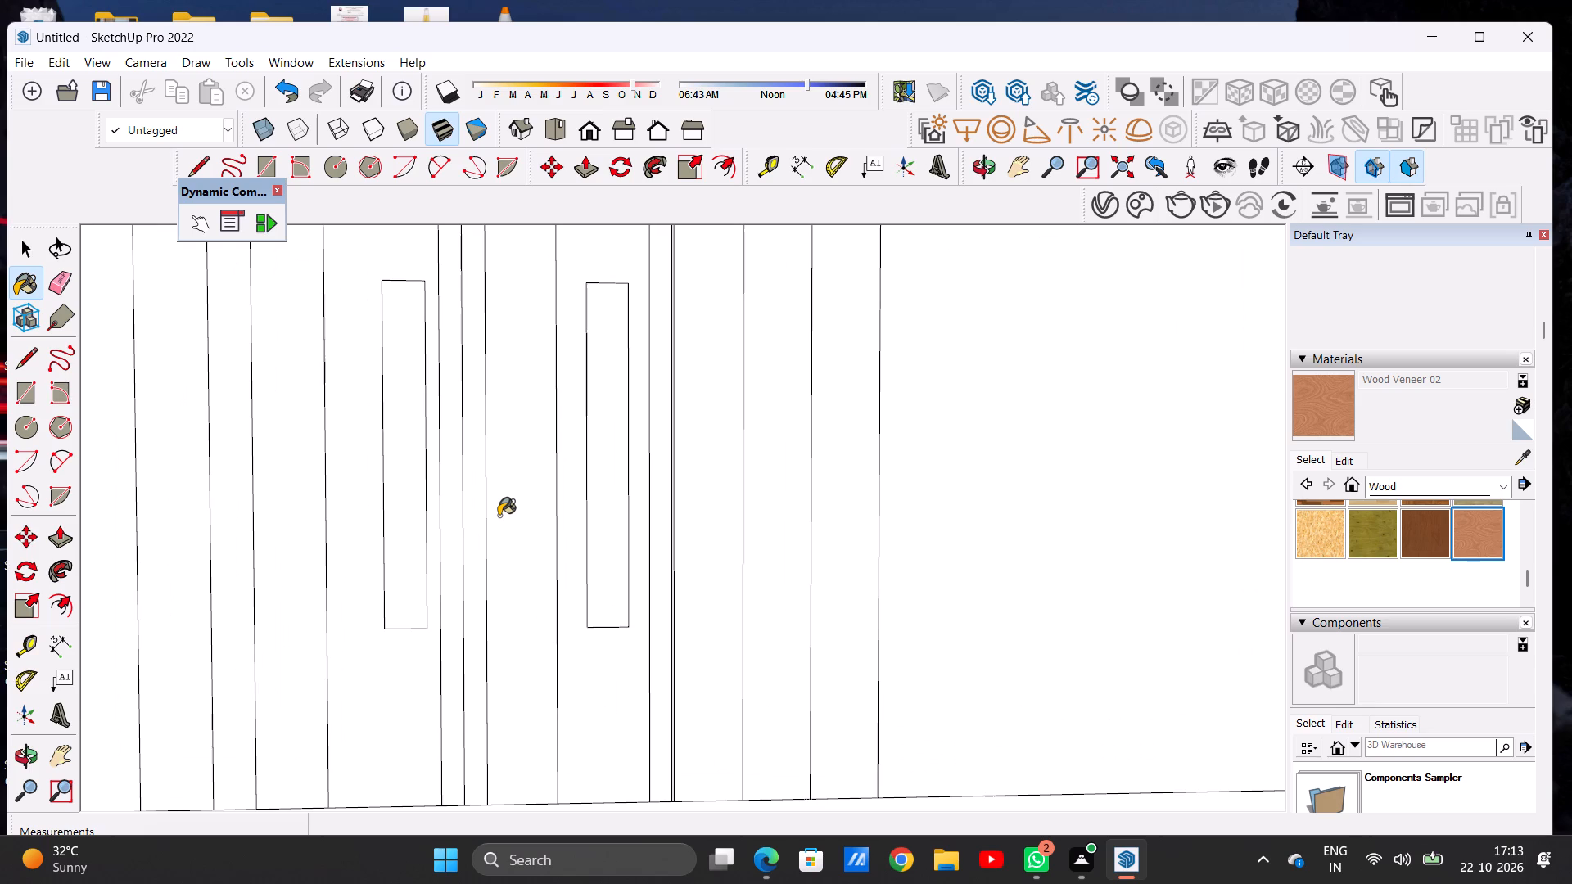
pyautogui.click(499, 516)
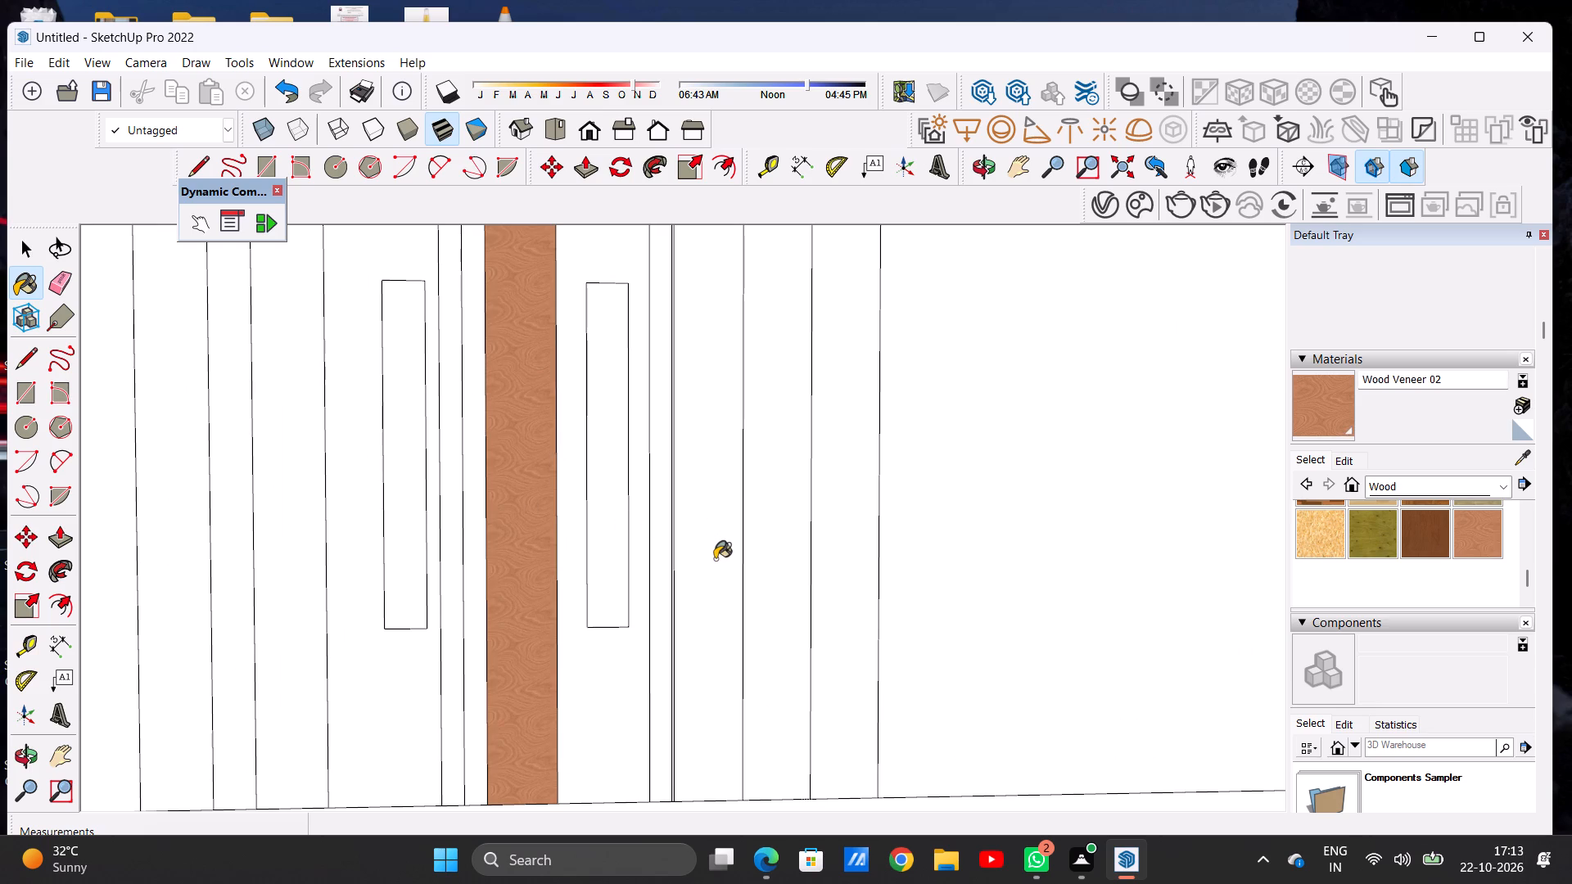
pyautogui.click(715, 559)
pyautogui.click(834, 588)
# Paint the three vertical strips left of the left bay's door handles with Wood Veneer 02.
pyautogui.scroll(-8, 612, 534)
pyautogui.scroll(-1, 671, 480)
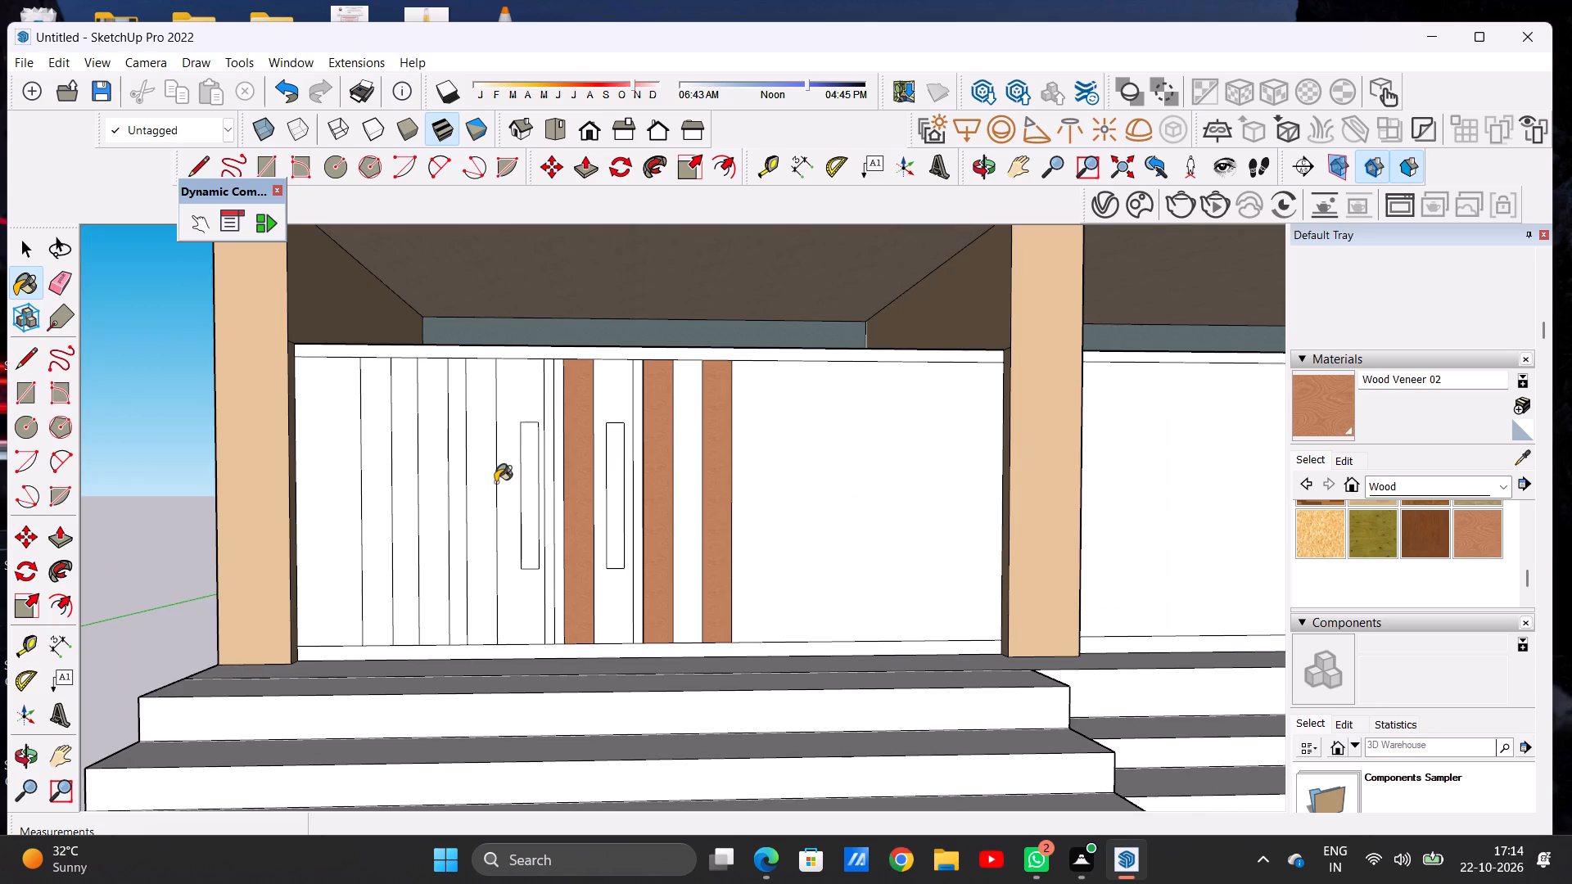
pyautogui.scroll(5, 498, 466)
pyautogui.click(468, 487)
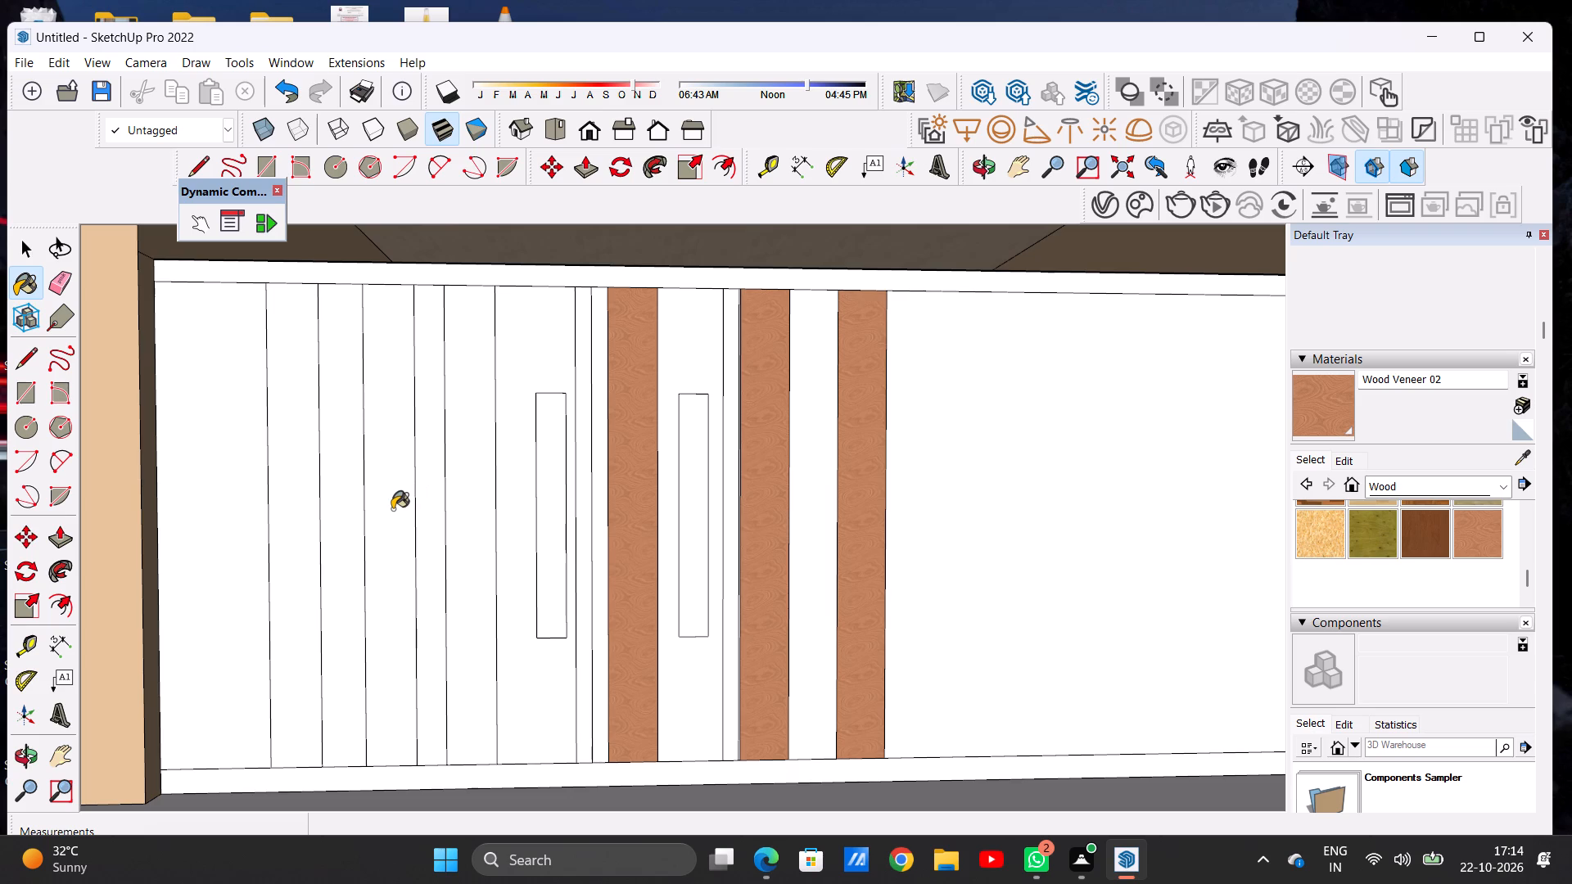
pyautogui.click(391, 511)
pyautogui.click(291, 528)
# Examine the veneered strips on the left bay's door front up close, from different angles and against the whole ground floor.
pyautogui.scroll(-15, 345, 525)
pyautogui.scroll(-1, 446, 506)
pyautogui.scroll(3, 446, 506)
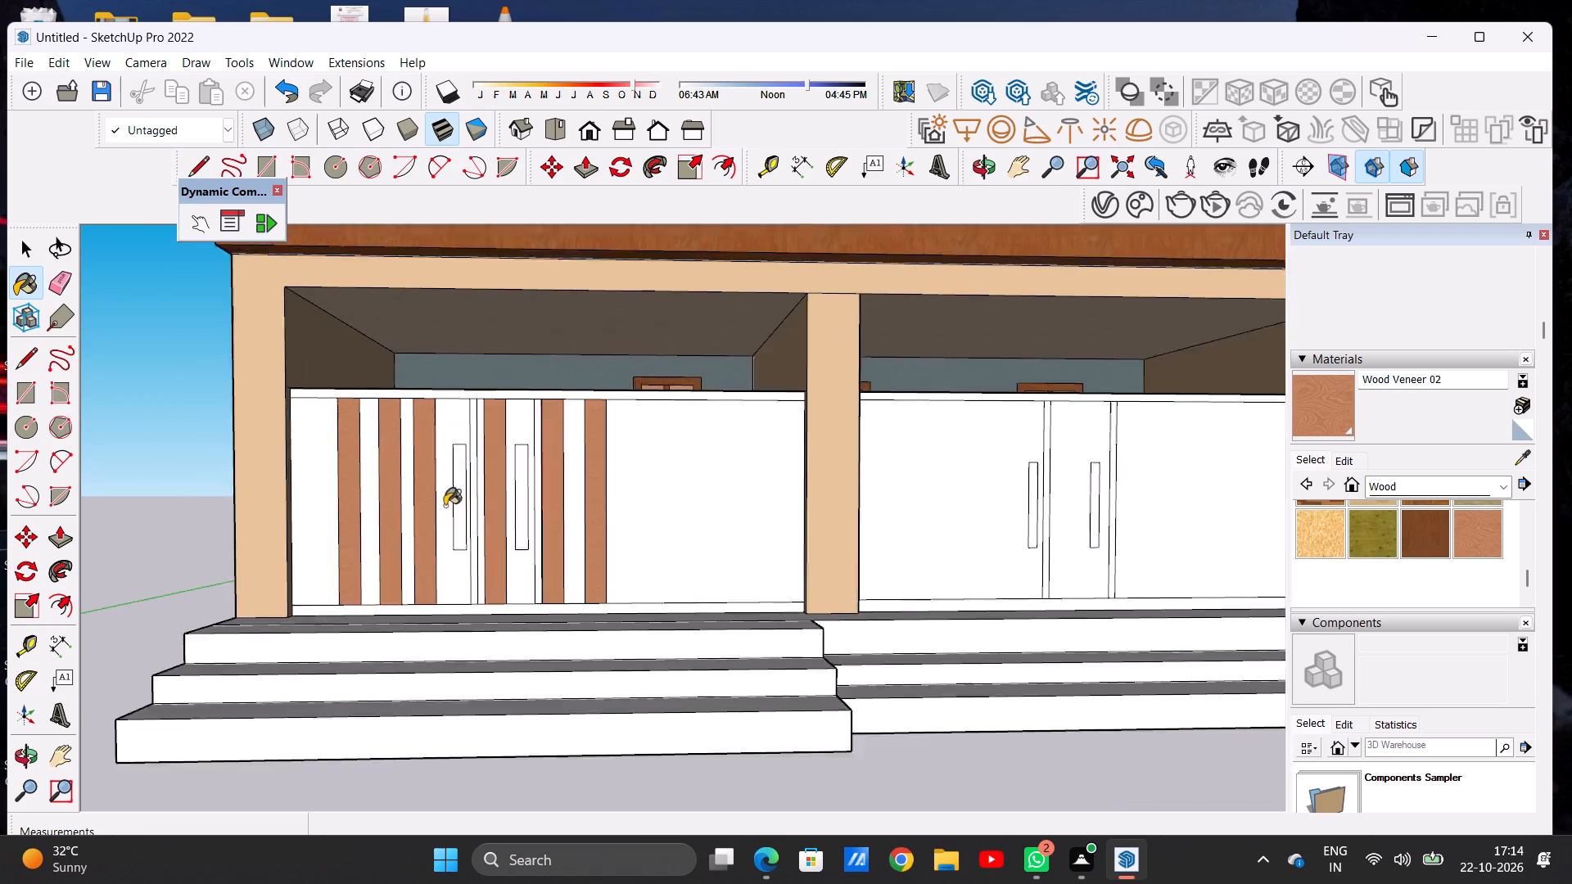
pyautogui.scroll(10, 445, 506)
pyautogui.moveTo(486, 435); pyautogui.dragTo(468, 494, button='middle')
pyautogui.scroll(1, 468, 494)
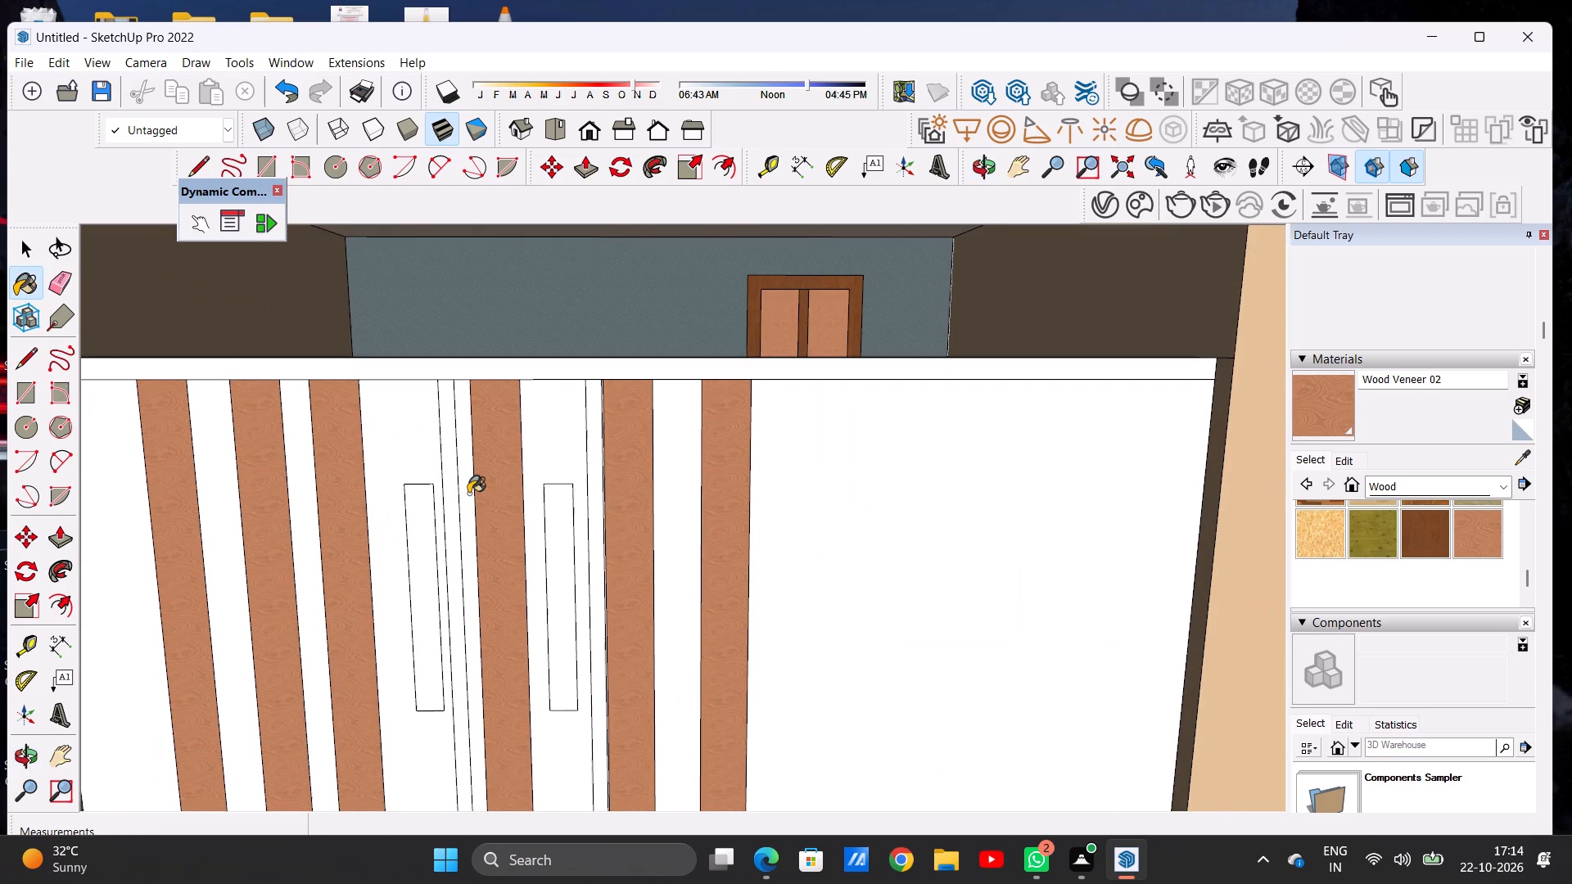
pyautogui.scroll(-15, 501, 462)
pyautogui.scroll(2, 509, 458)
pyautogui.scroll(-1, 509, 458)
pyautogui.scroll(9, 509, 458)
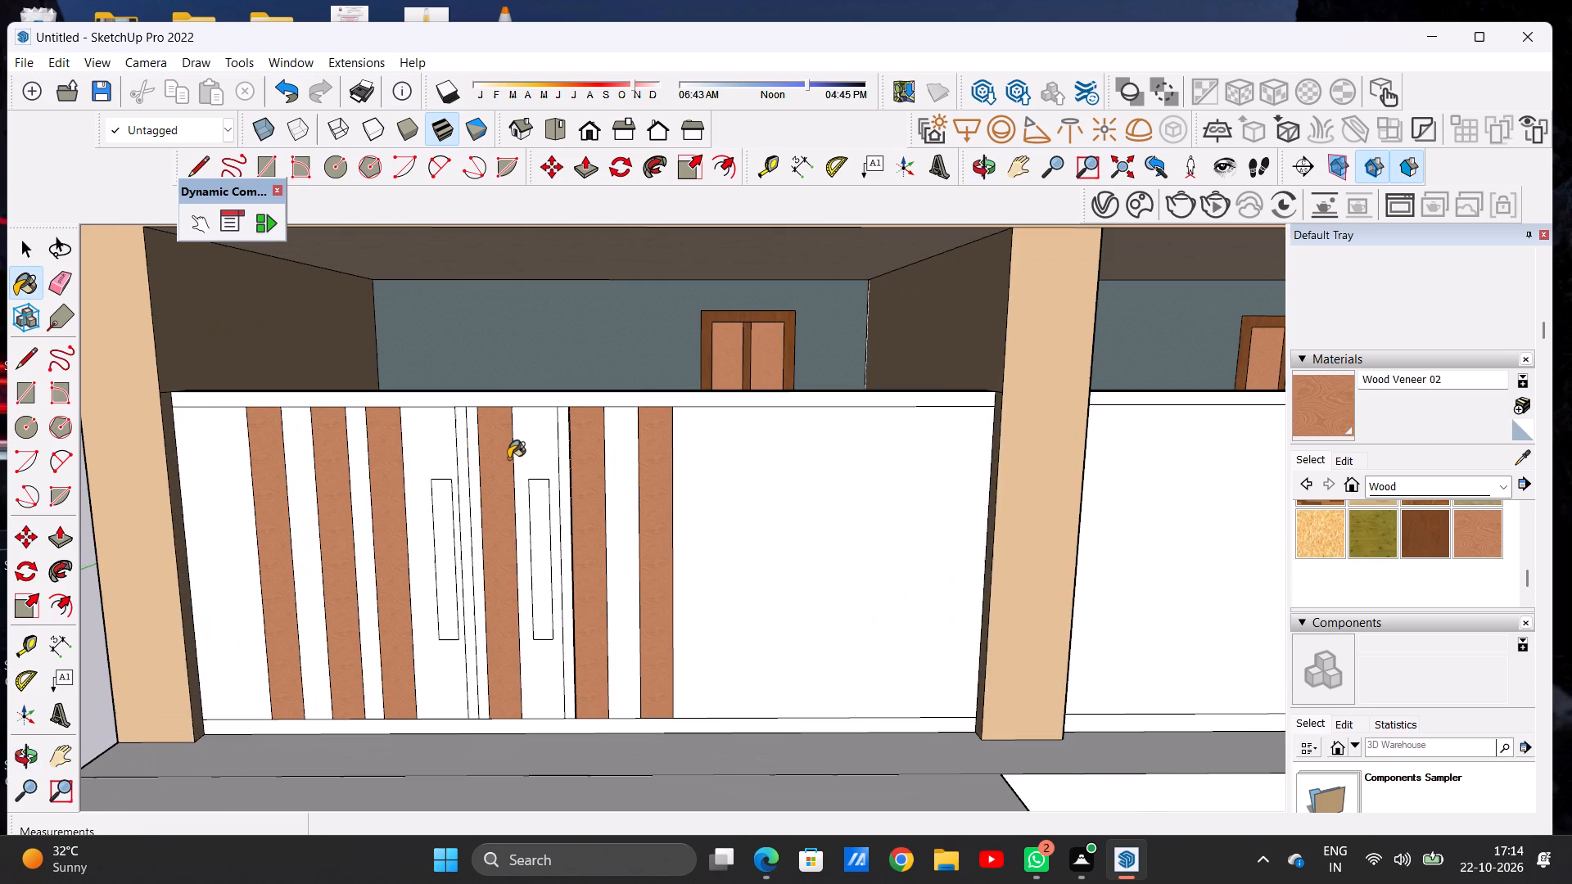
pyautogui.scroll(-5, 508, 458)
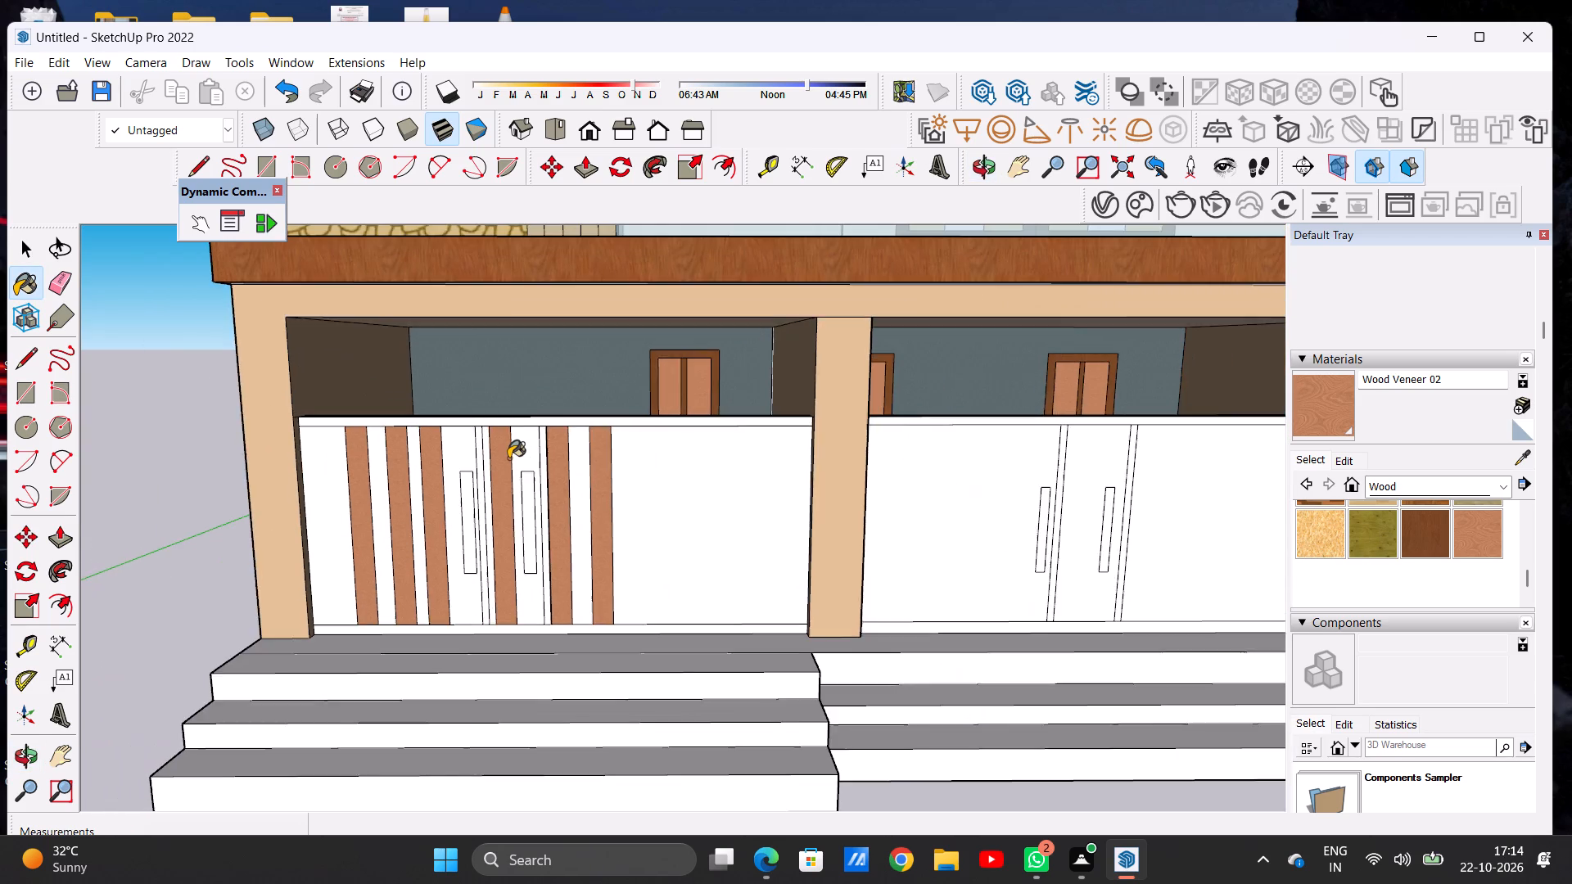
pyautogui.scroll(-5, 508, 458)
pyautogui.scroll(15, 494, 426)
pyautogui.scroll(-7, 494, 431)
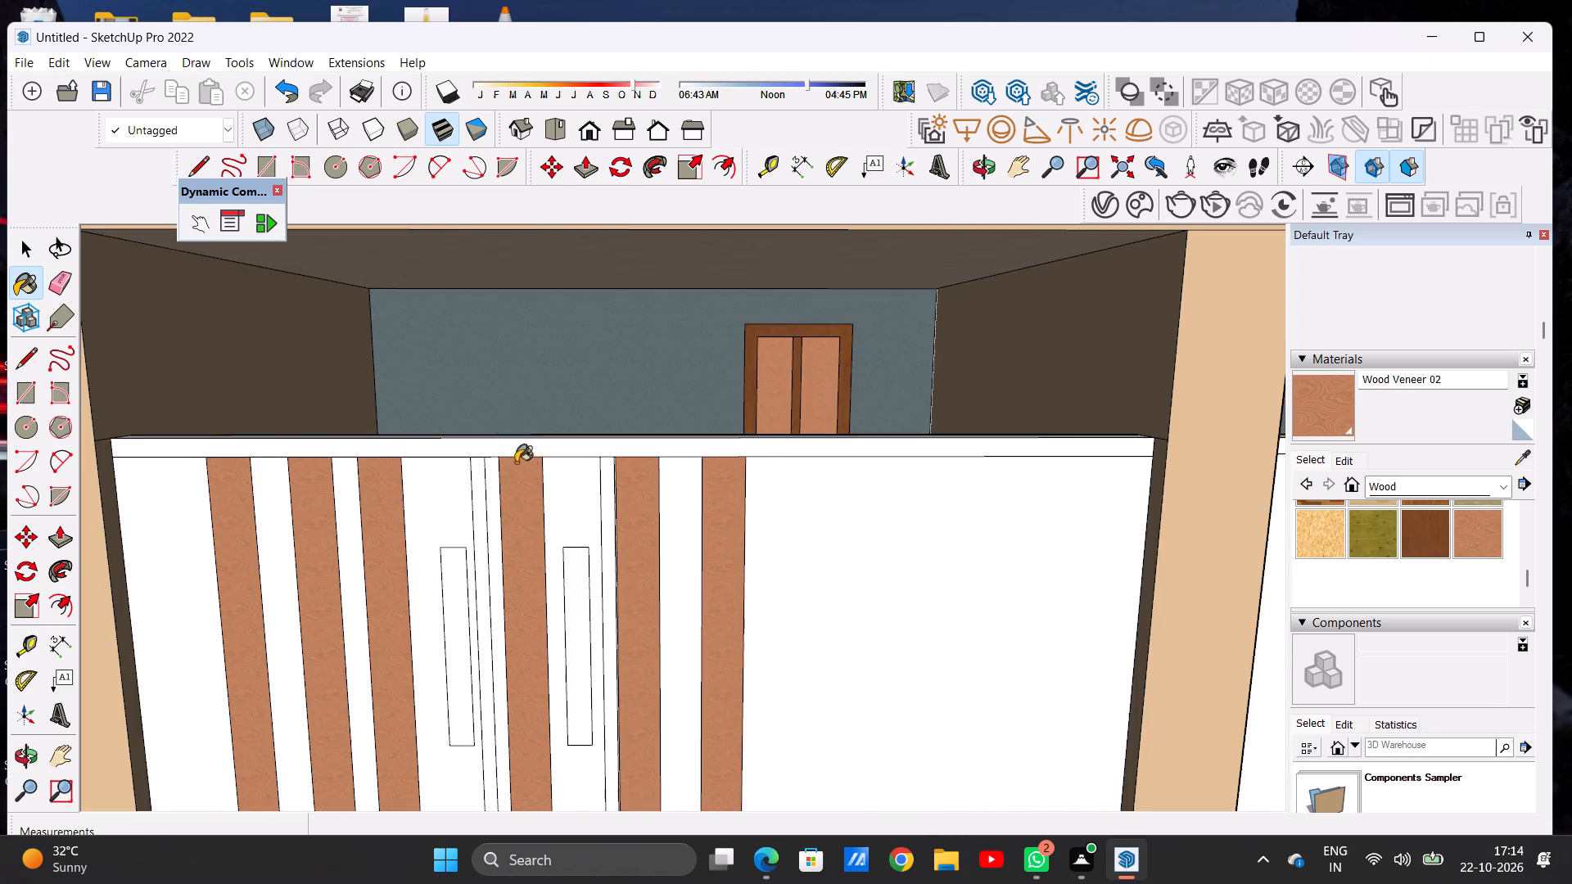
pyautogui.scroll(6, 515, 480)
pyautogui.moveTo(513, 503); pyautogui.dragTo(519, 447, button='middle')
pyautogui.scroll(-12, 531, 460)
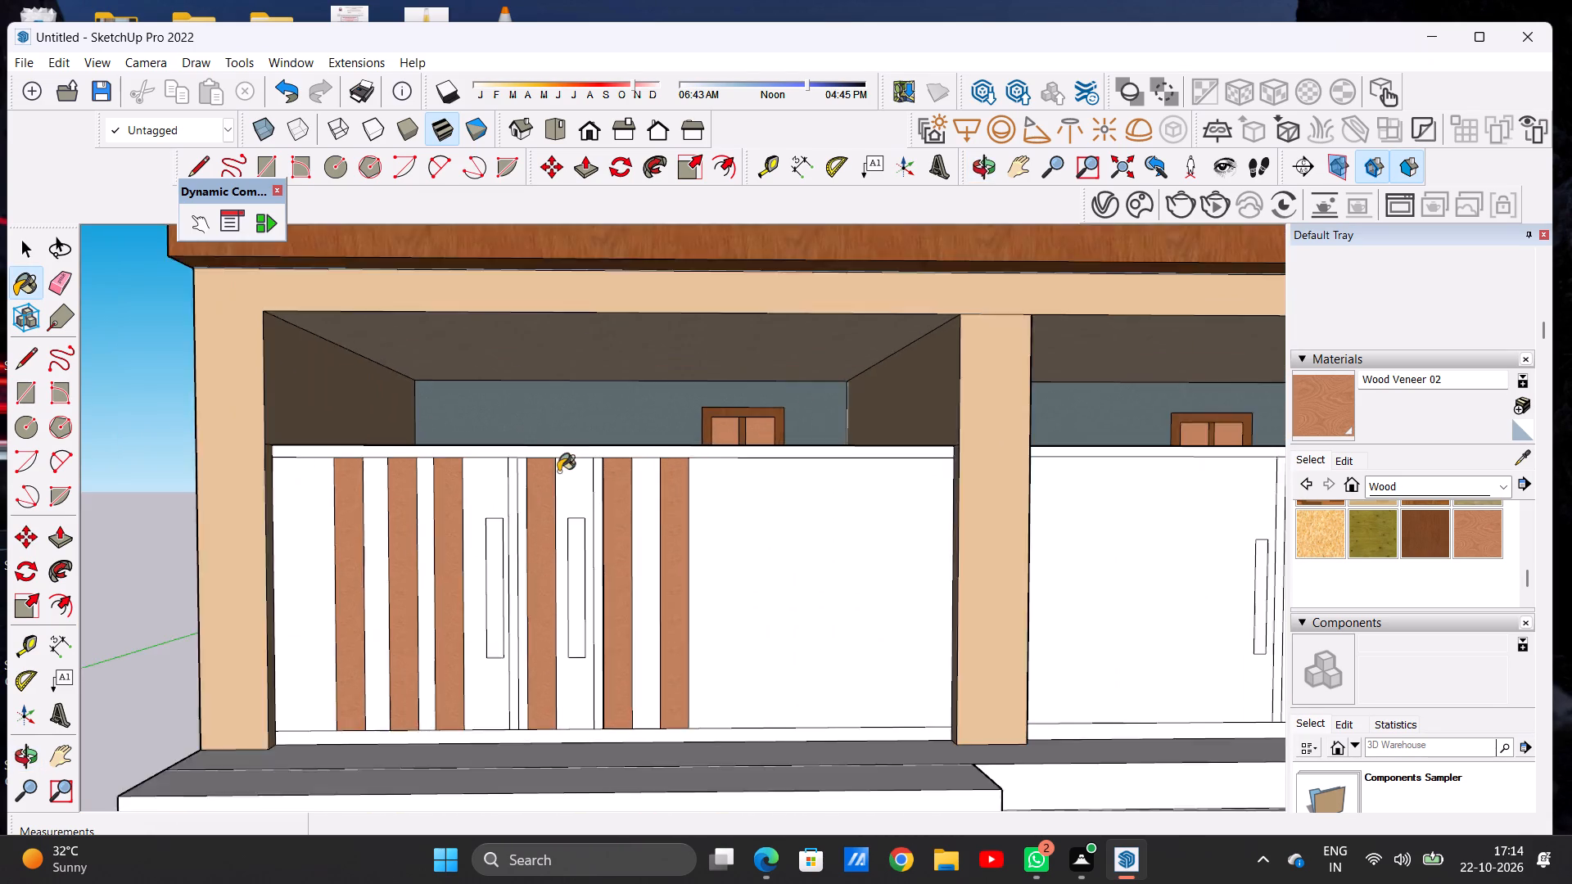
pyautogui.scroll(-4, 558, 471)
pyautogui.scroll(6, 545, 507)
pyautogui.scroll(-1, 506, 484)
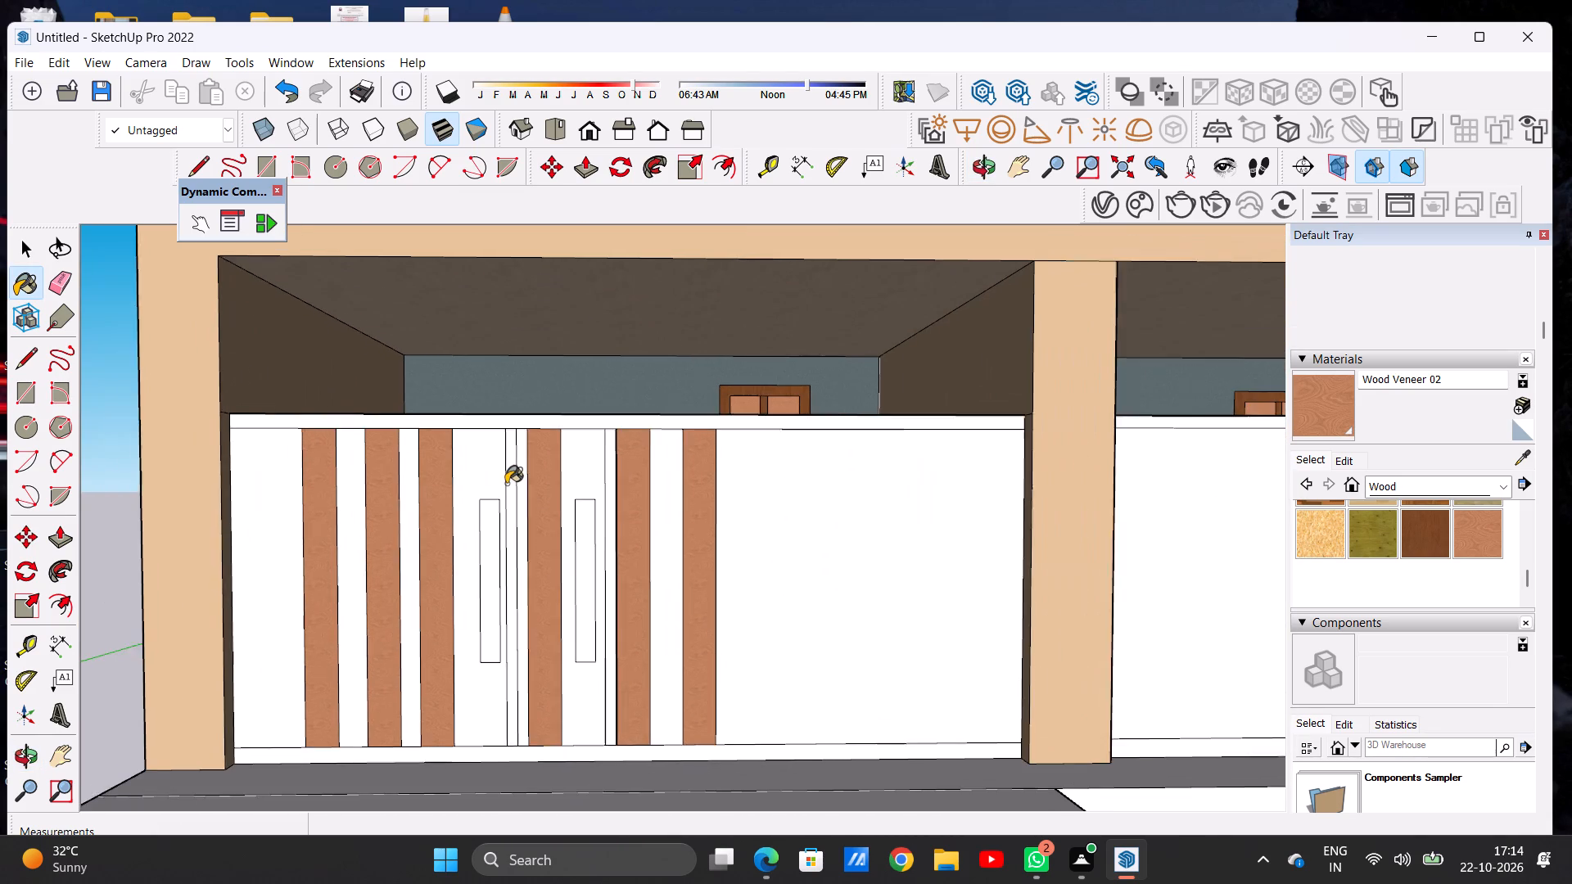
pyautogui.scroll(-1, 506, 484)
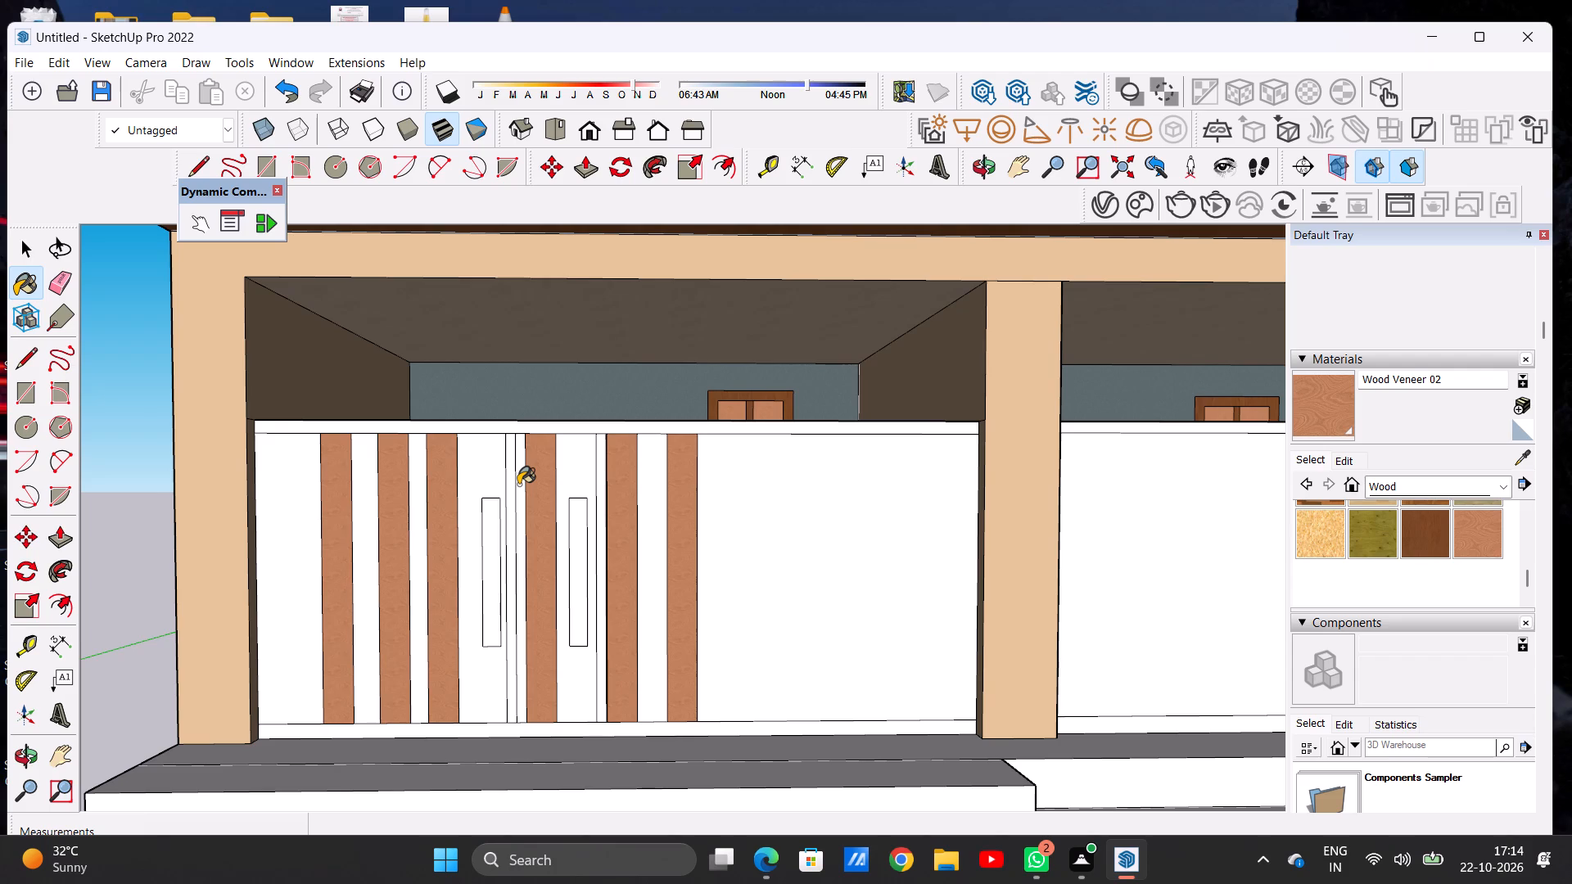
pyautogui.scroll(6, 518, 485)
pyautogui.scroll(-4, 518, 485)
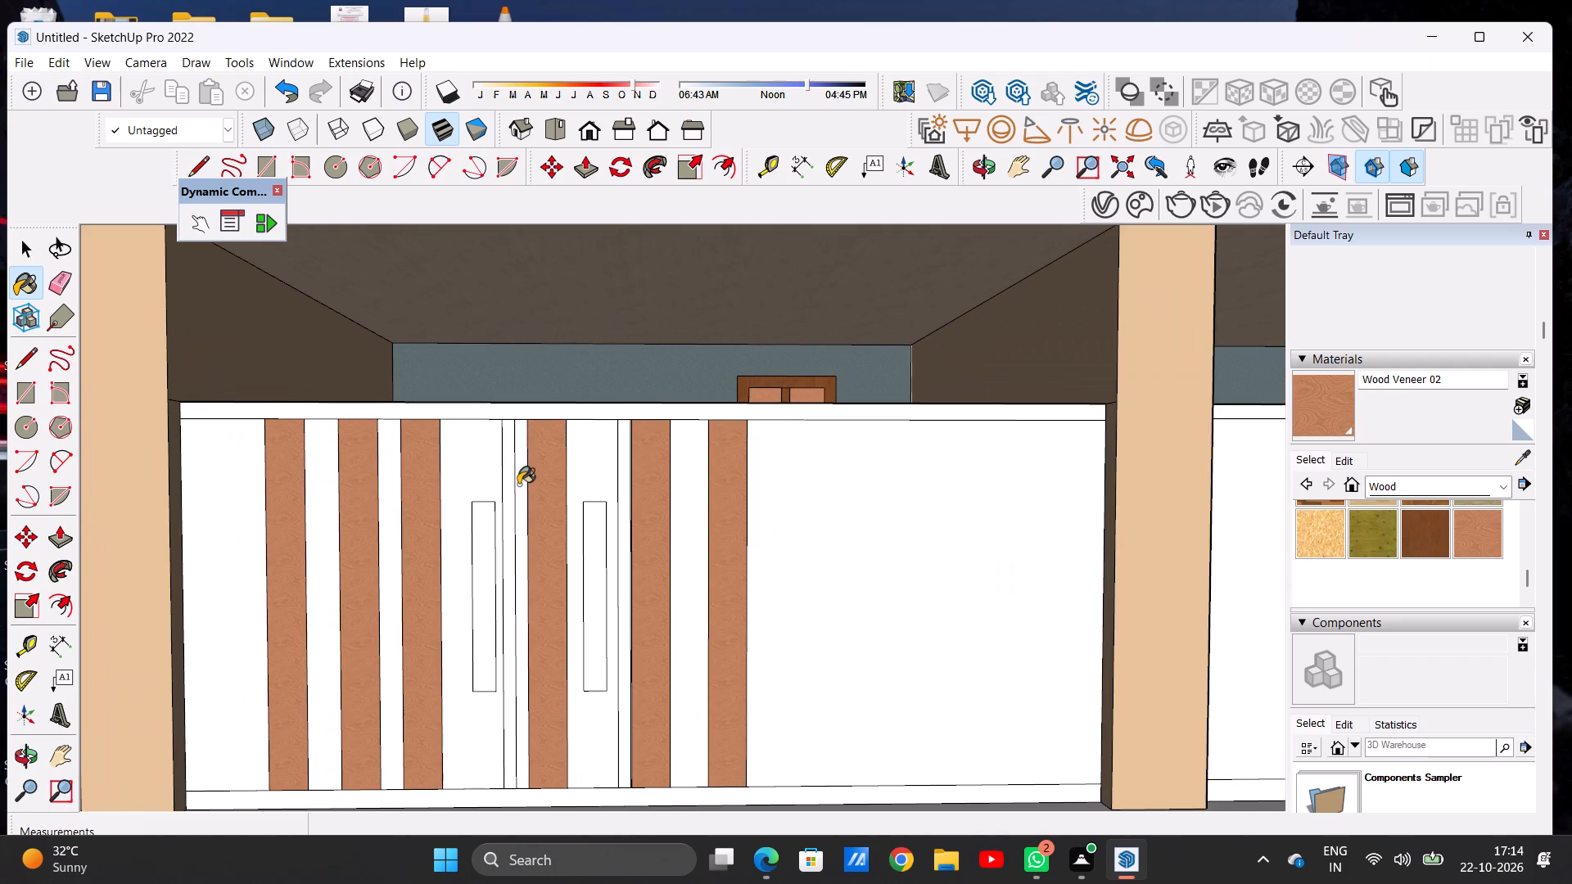
pyautogui.scroll(-8, 518, 485)
pyautogui.scroll(1, 520, 484)
pyautogui.scroll(-2, 520, 484)
pyautogui.scroll(6, 440, 502)
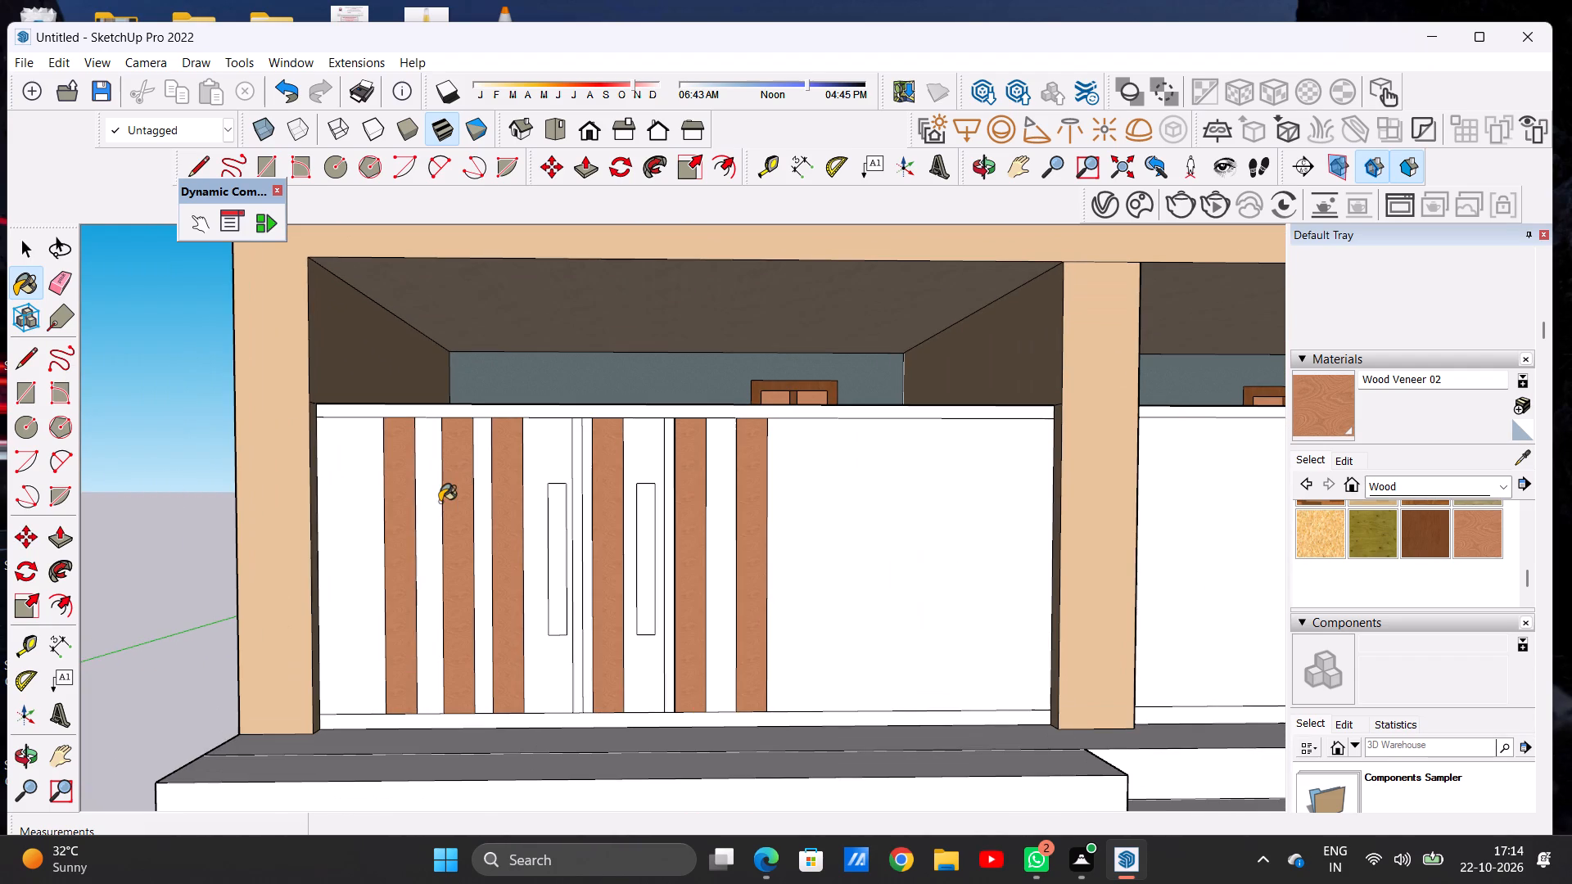
pyautogui.scroll(1, 594, 472)
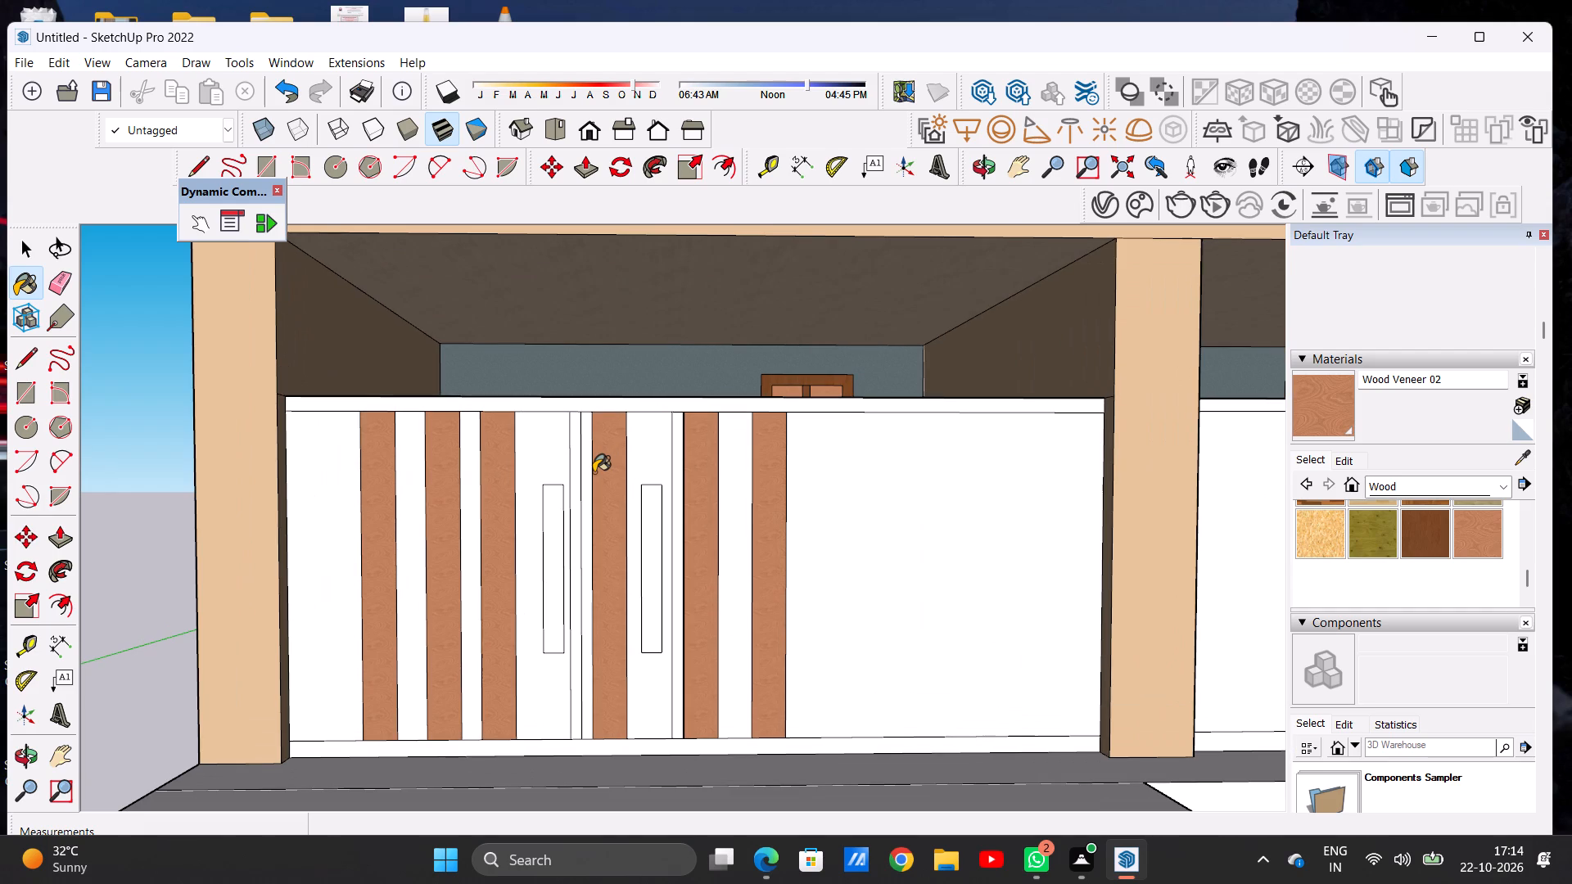
pyautogui.scroll(-8, 594, 472)
pyautogui.scroll(7, 587, 536)
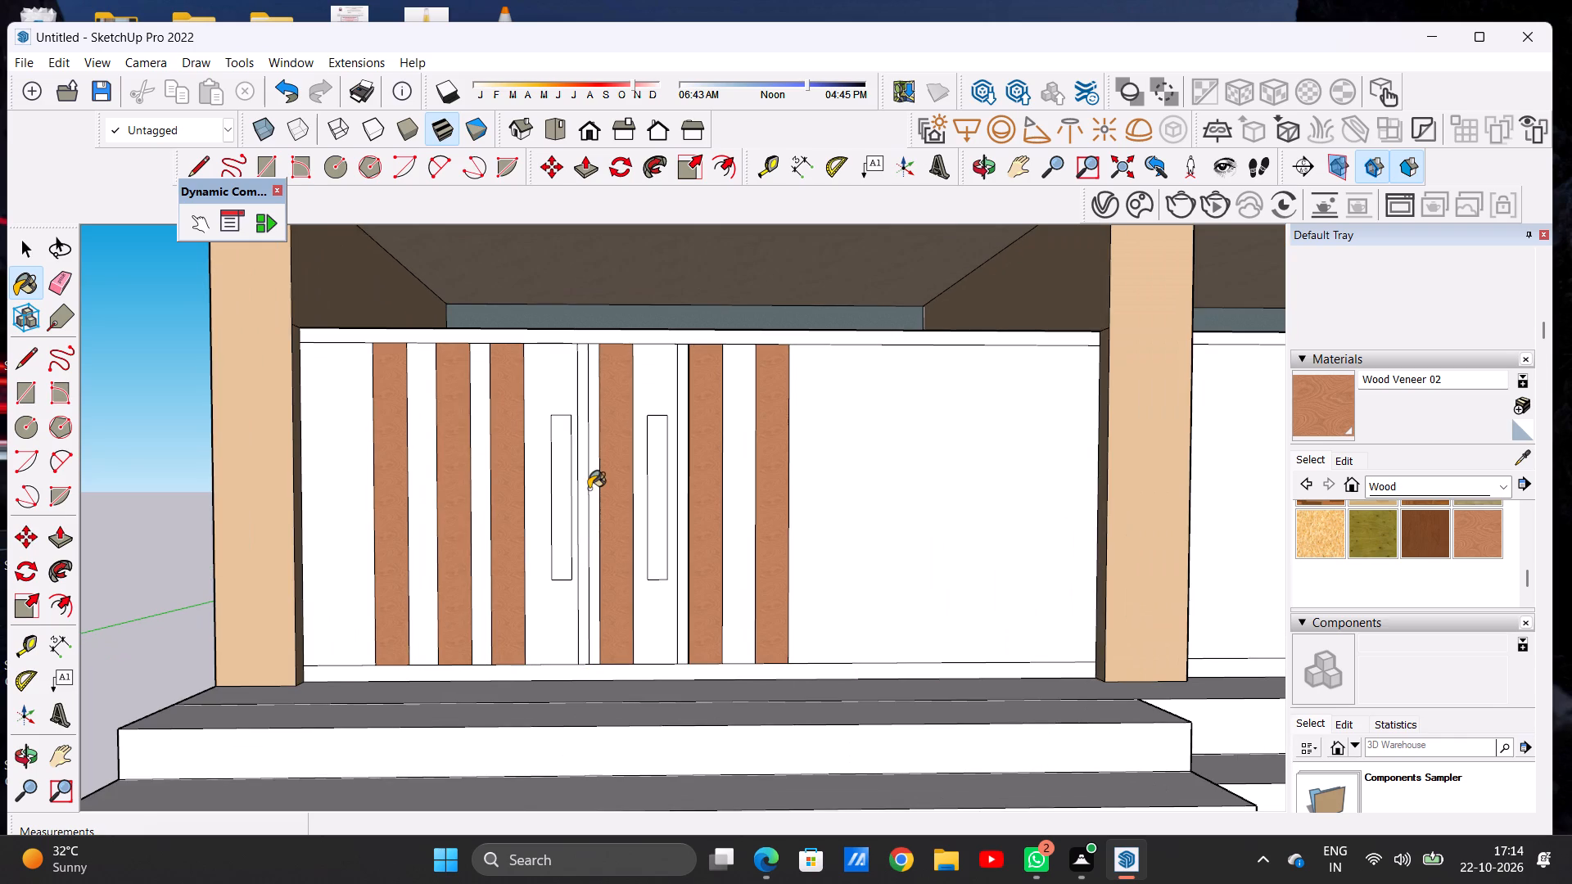
pyautogui.scroll(6, 581, 408)
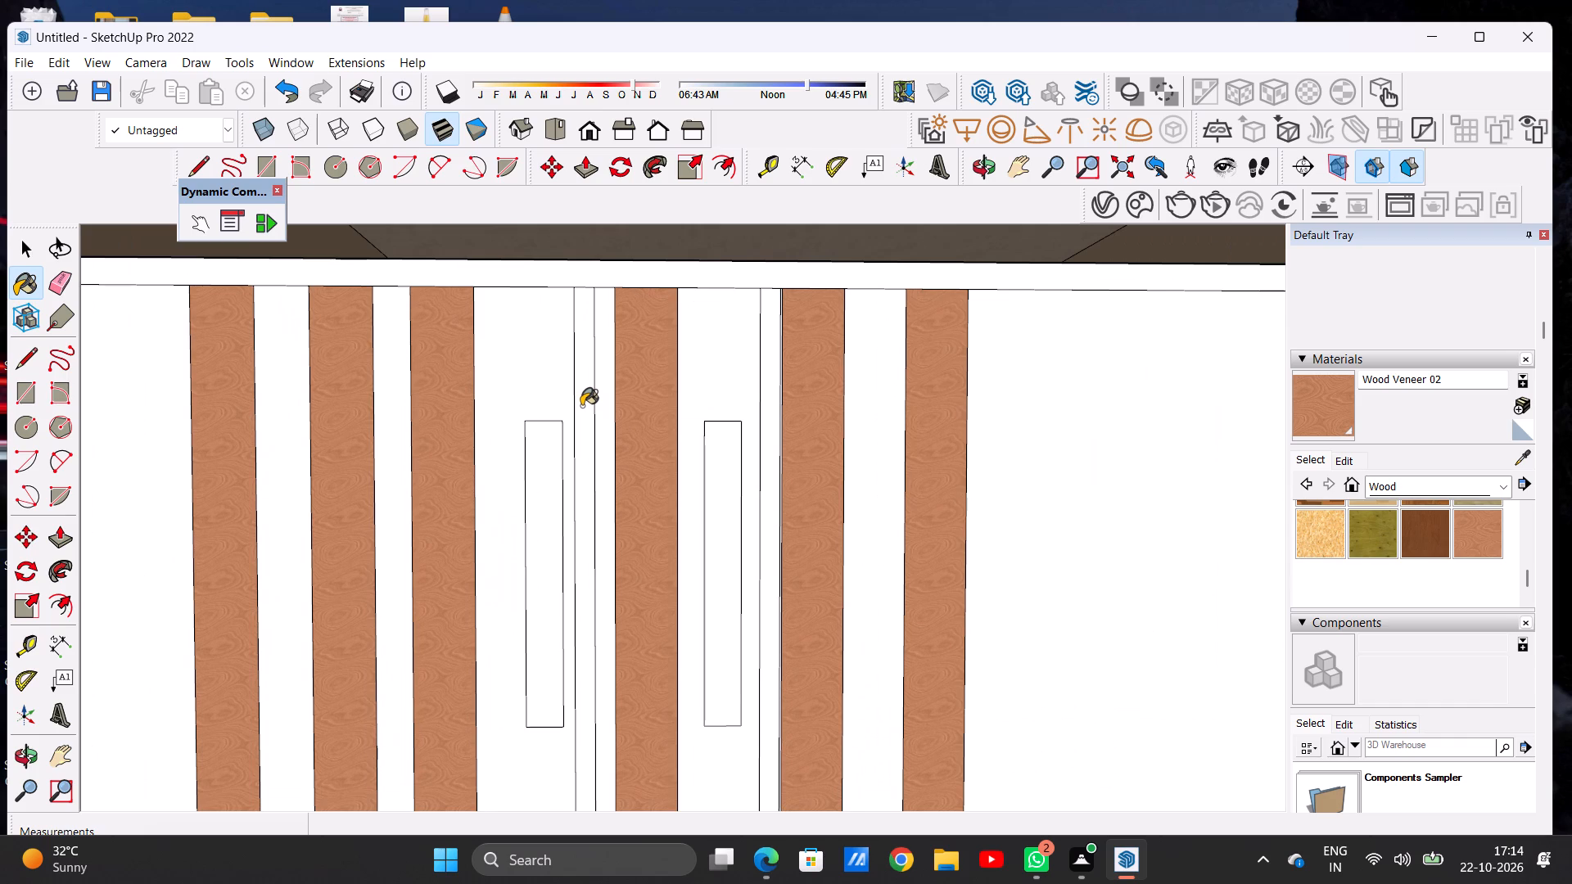
pyautogui.scroll(-8, 581, 406)
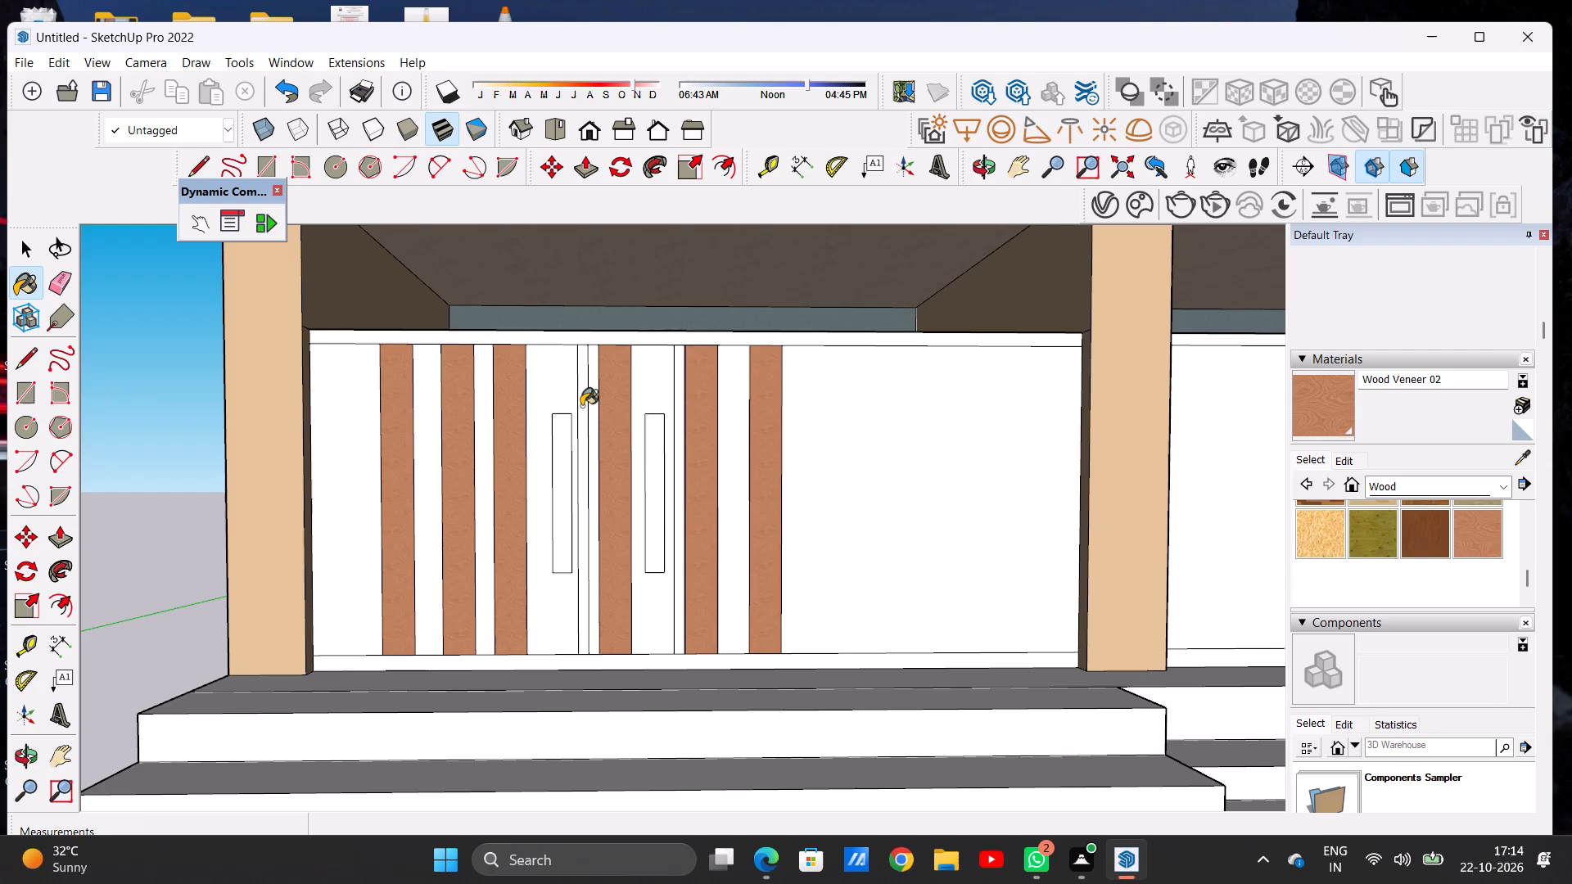
pyautogui.scroll(4, 594, 376)
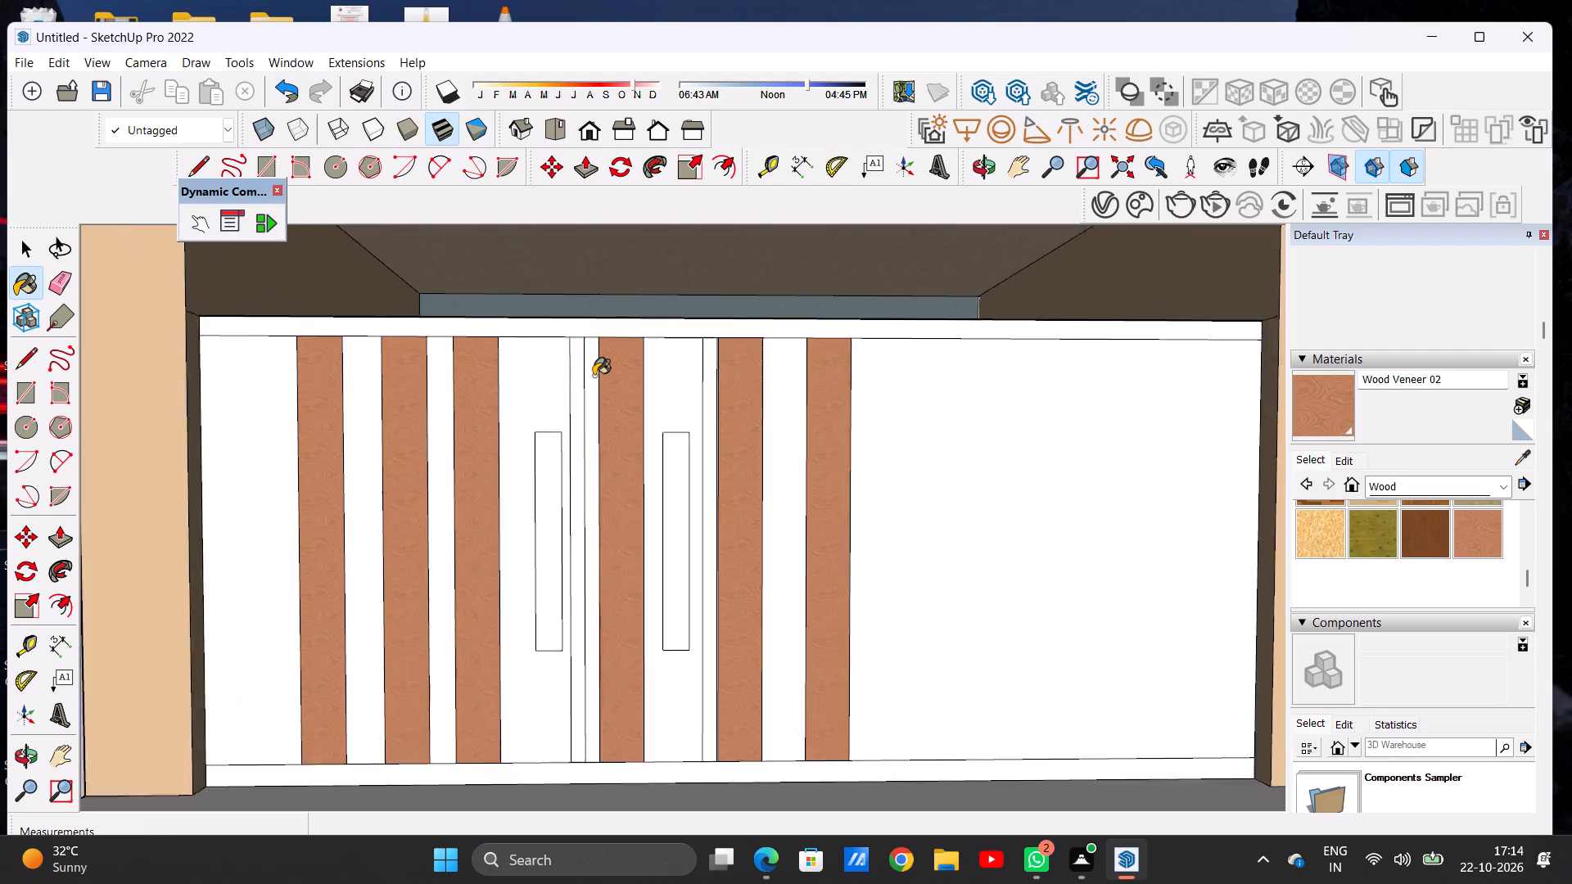
pyautogui.scroll(1, 594, 376)
pyautogui.scroll(-15, 594, 376)
pyautogui.scroll(14, 592, 392)
pyautogui.scroll(-7, 539, 431)
pyautogui.scroll(1, 539, 431)
pyautogui.scroll(-3, 539, 431)
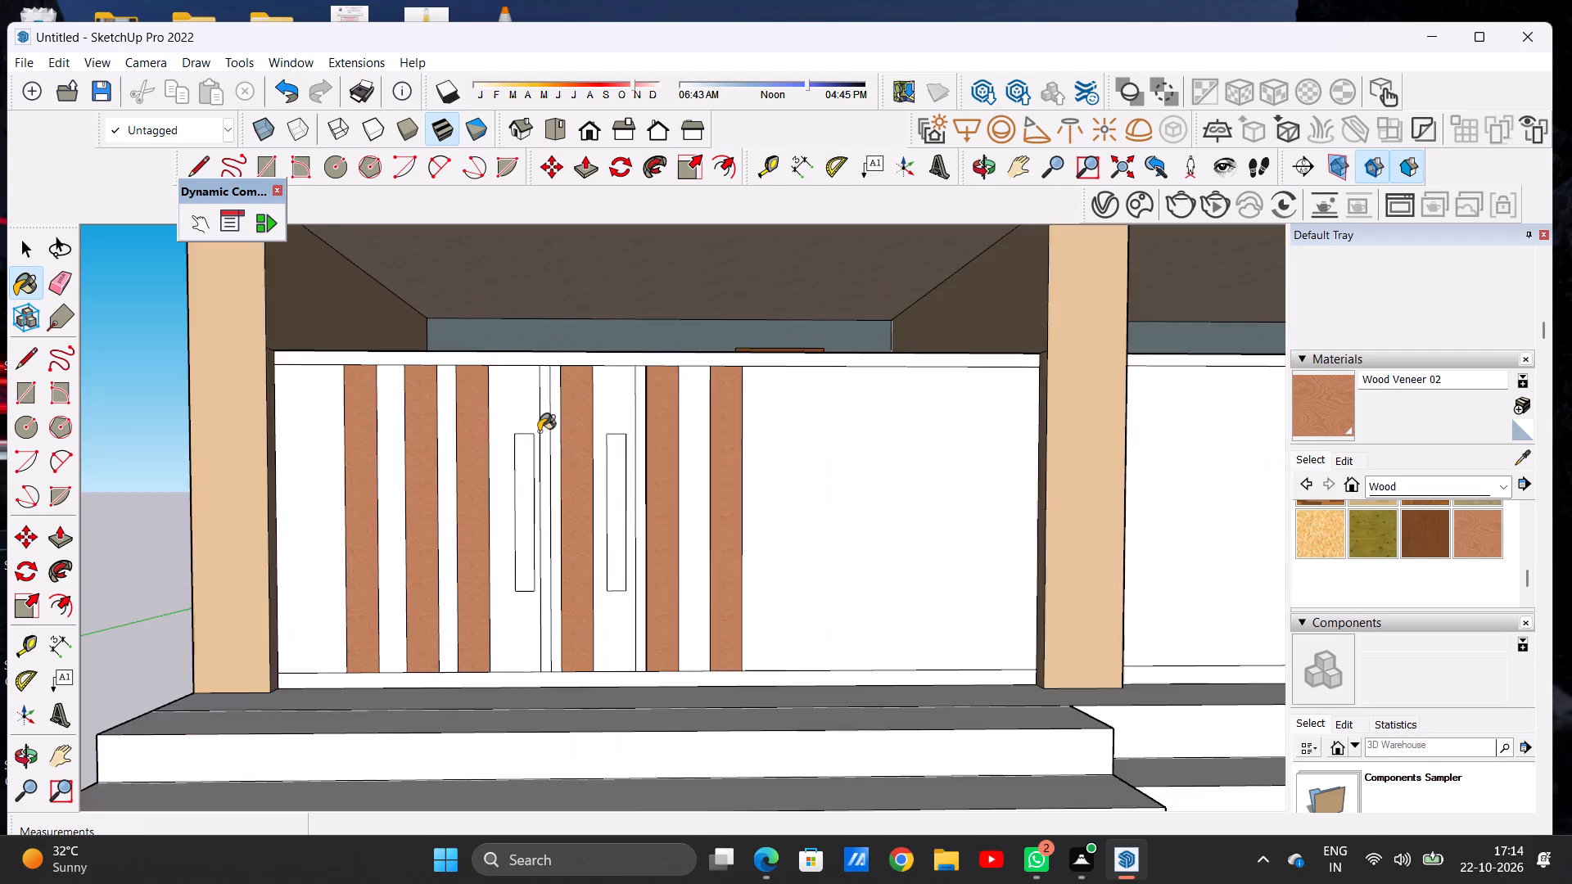
pyautogui.scroll(-4, 539, 431)
pyautogui.moveTo(592, 432); pyautogui.dragTo(693, 510, button='middle')
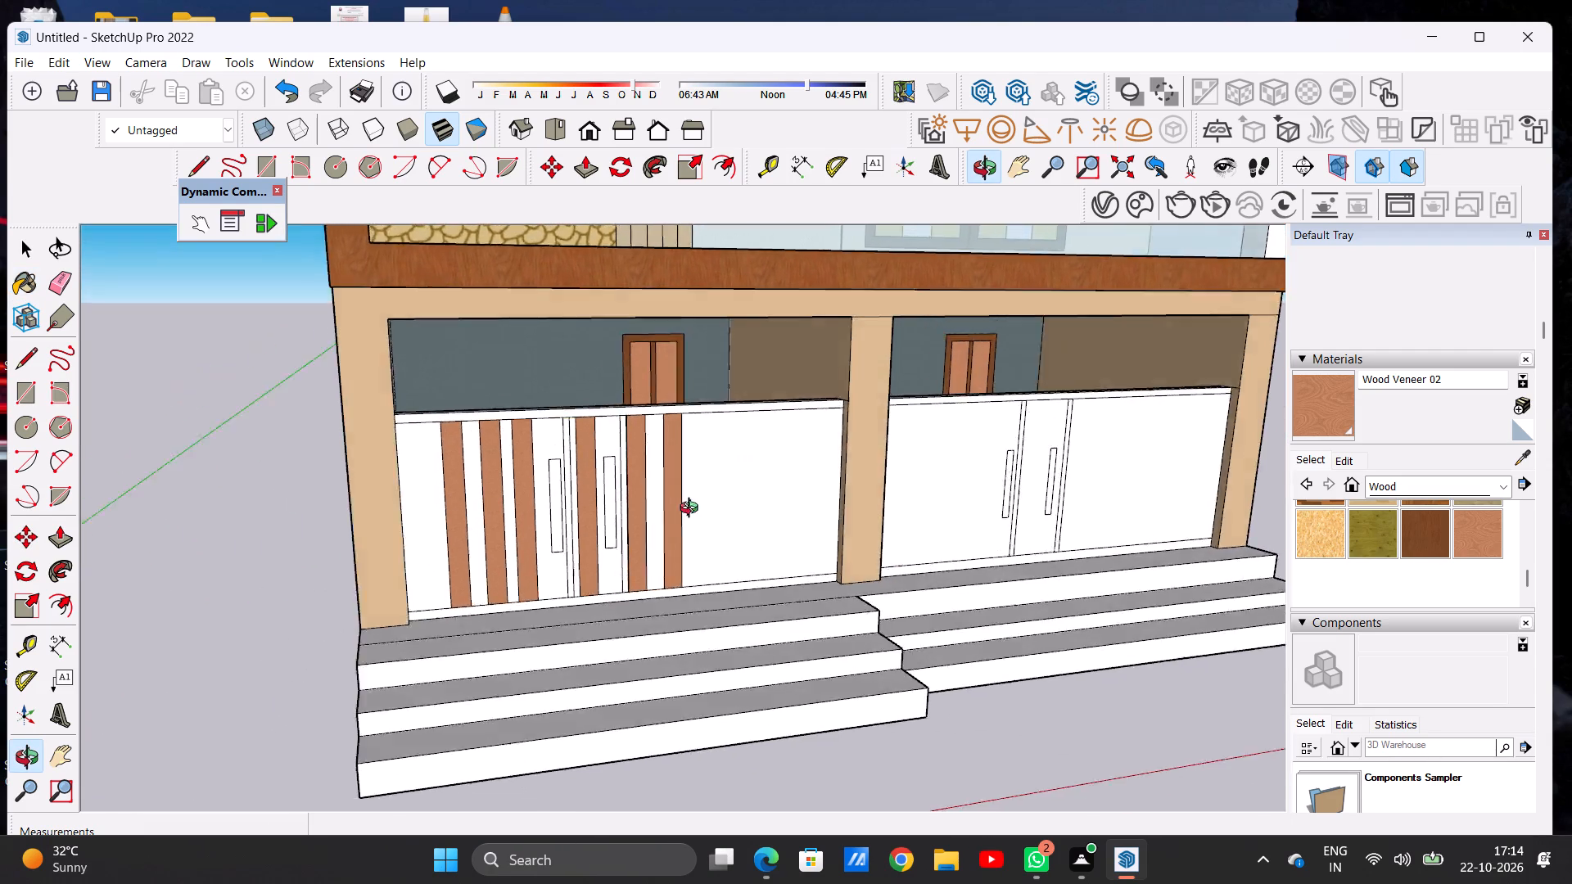
pyautogui.moveTo(693, 510); pyautogui.dragTo(567, 521, button='middle')
pyautogui.scroll(7, 547, 435)
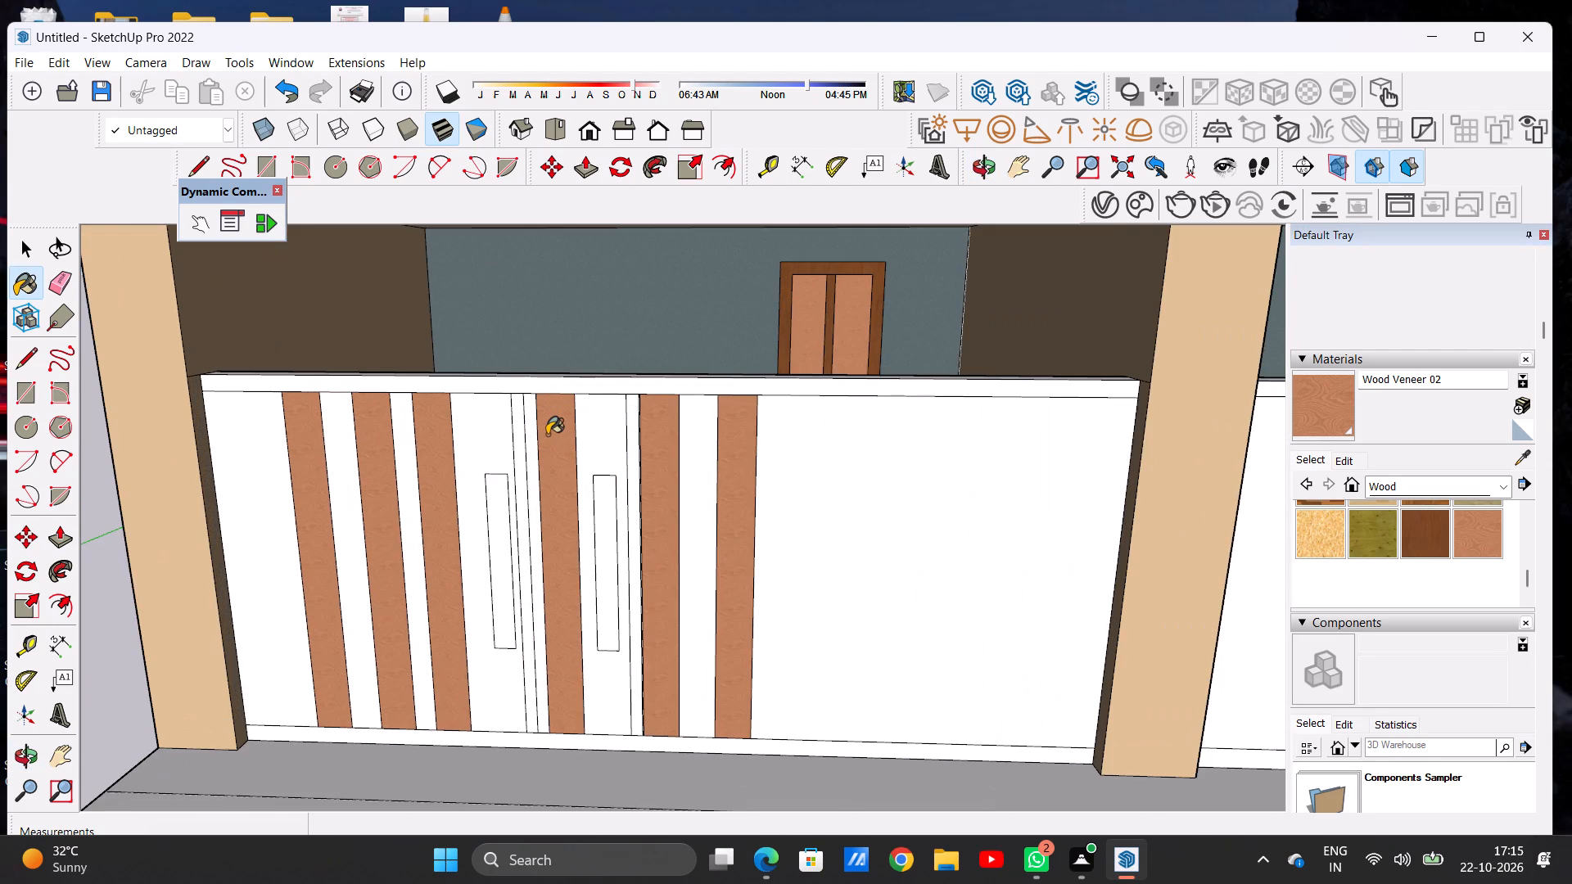
pyautogui.scroll(-6, 547, 435)
pyautogui.scroll(9, 591, 452)
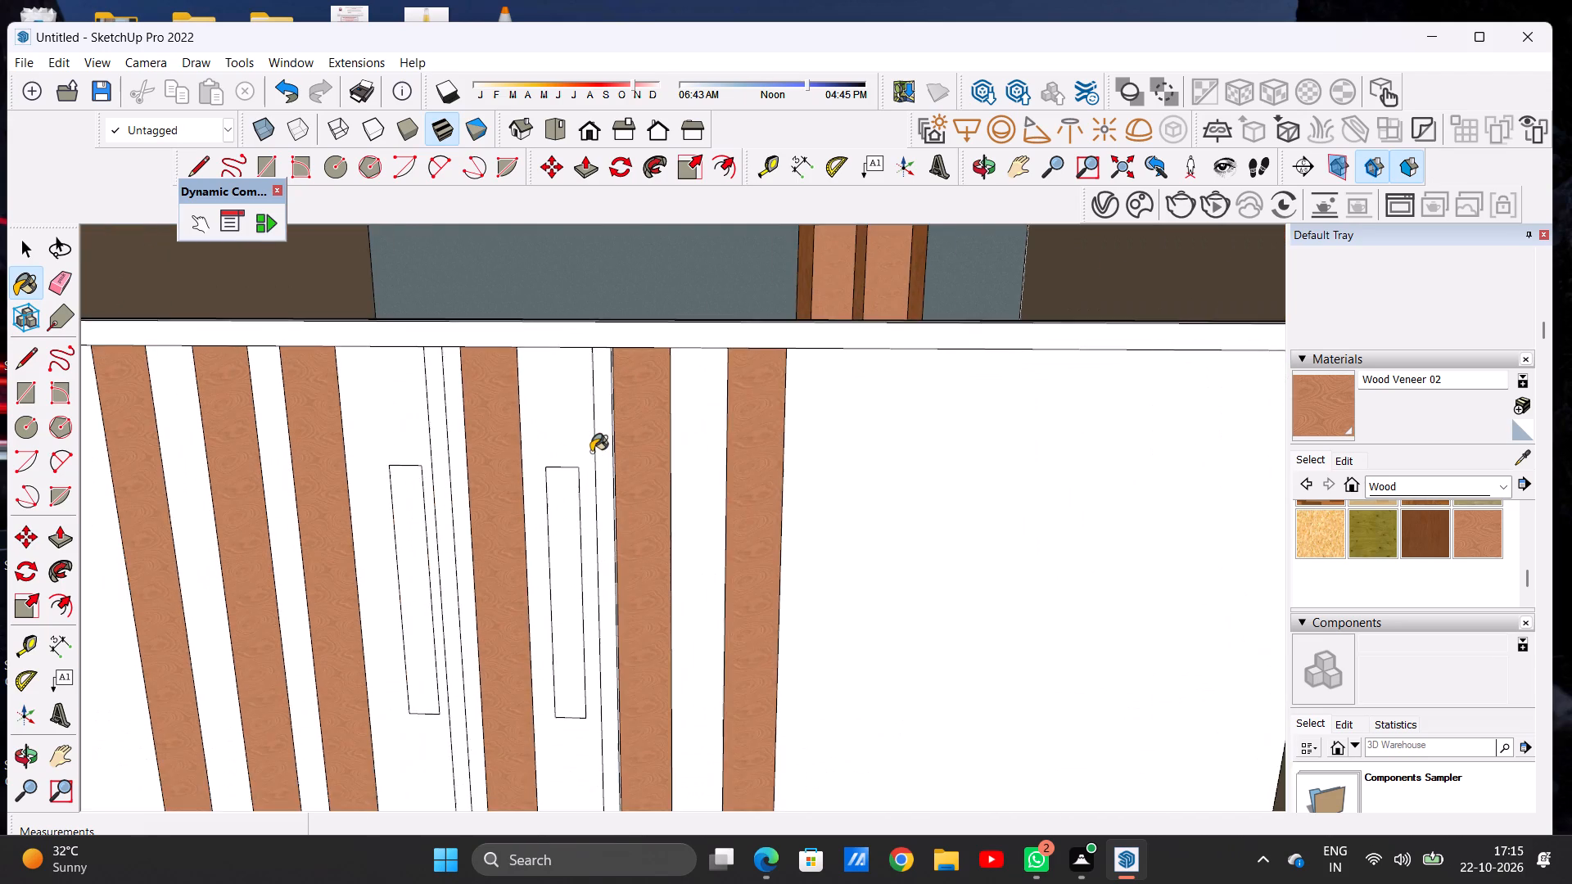
pyautogui.scroll(-8, 591, 452)
pyautogui.scroll(2, 591, 452)
pyautogui.scroll(-1, 591, 452)
pyautogui.scroll(14, 591, 452)
pyautogui.scroll(-12, 593, 452)
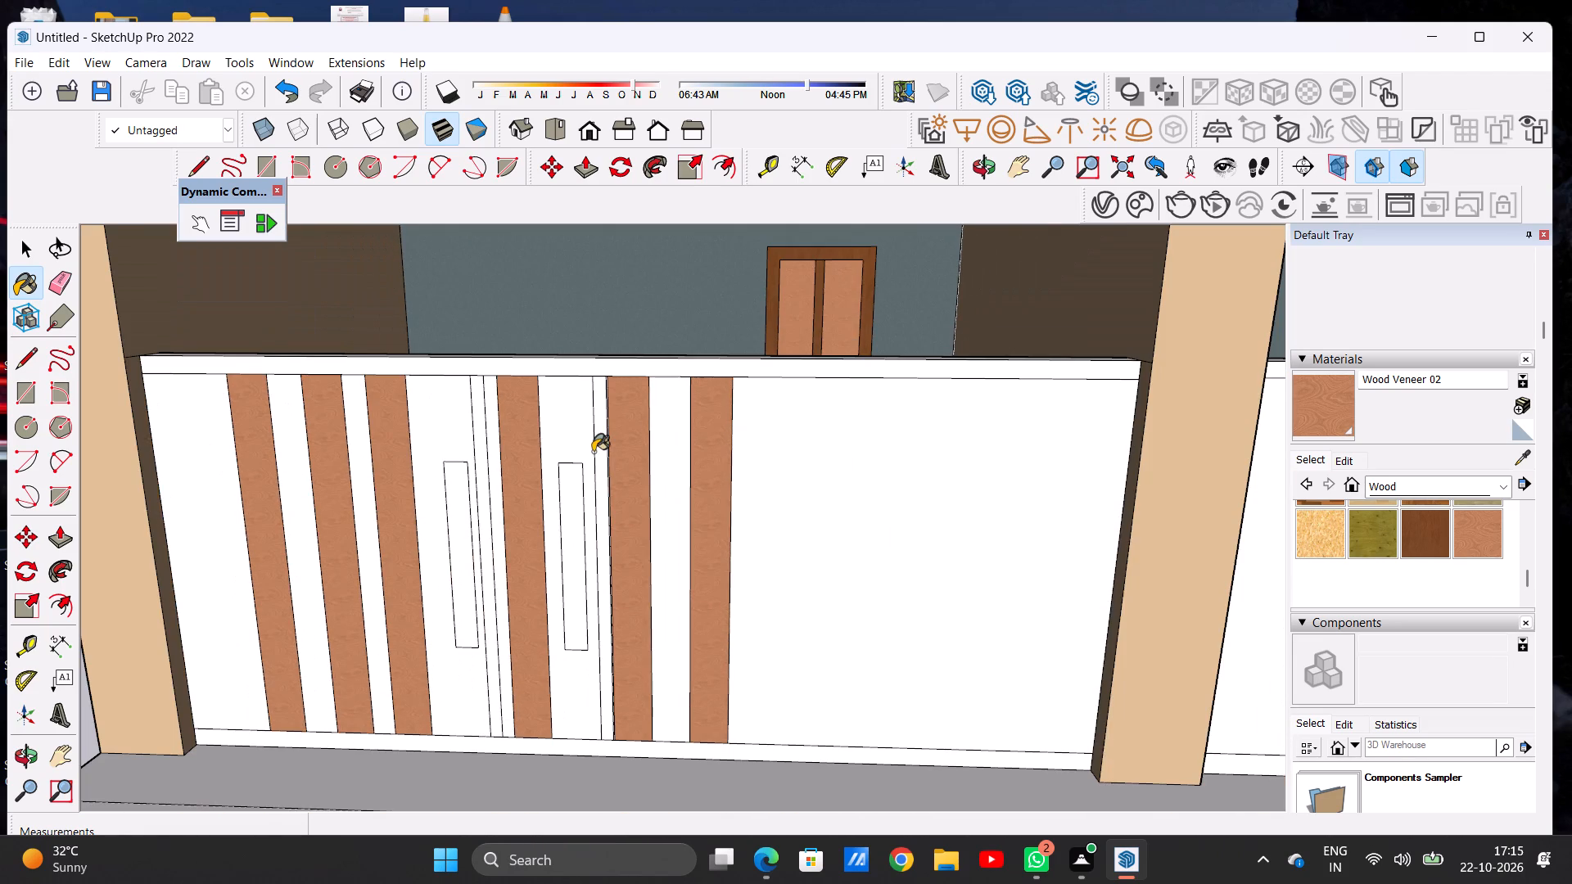
# Paint the narrow band directly left of the strip between the left bay's door handles with Wood Veneer 02.
pyautogui.scroll(7, 495, 491)
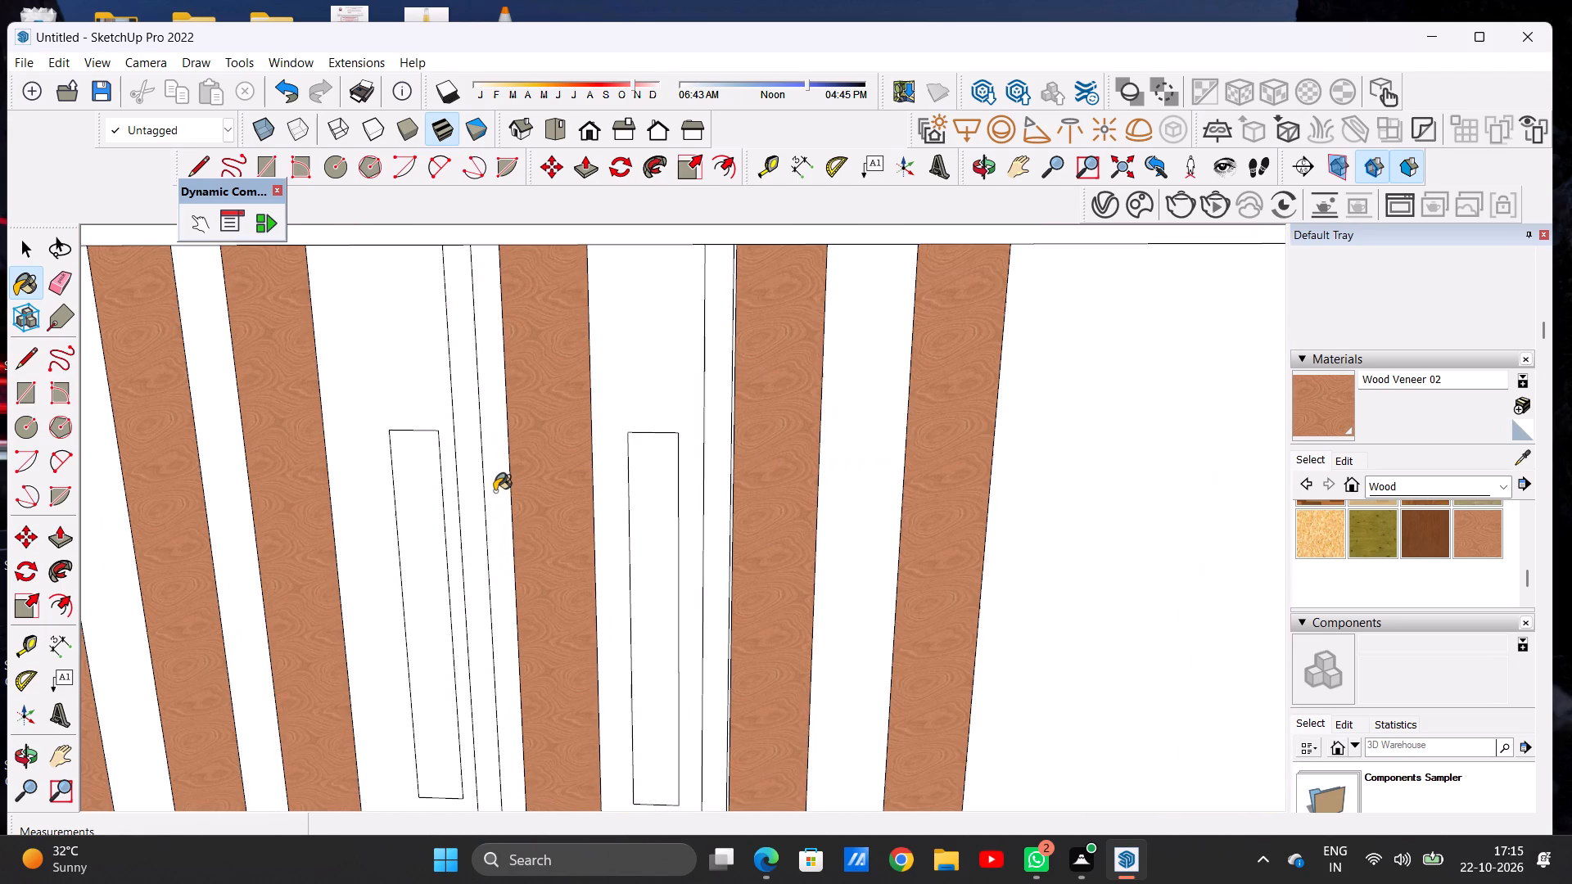
pyautogui.click(495, 491)
pyautogui.scroll(-9, 506, 483)
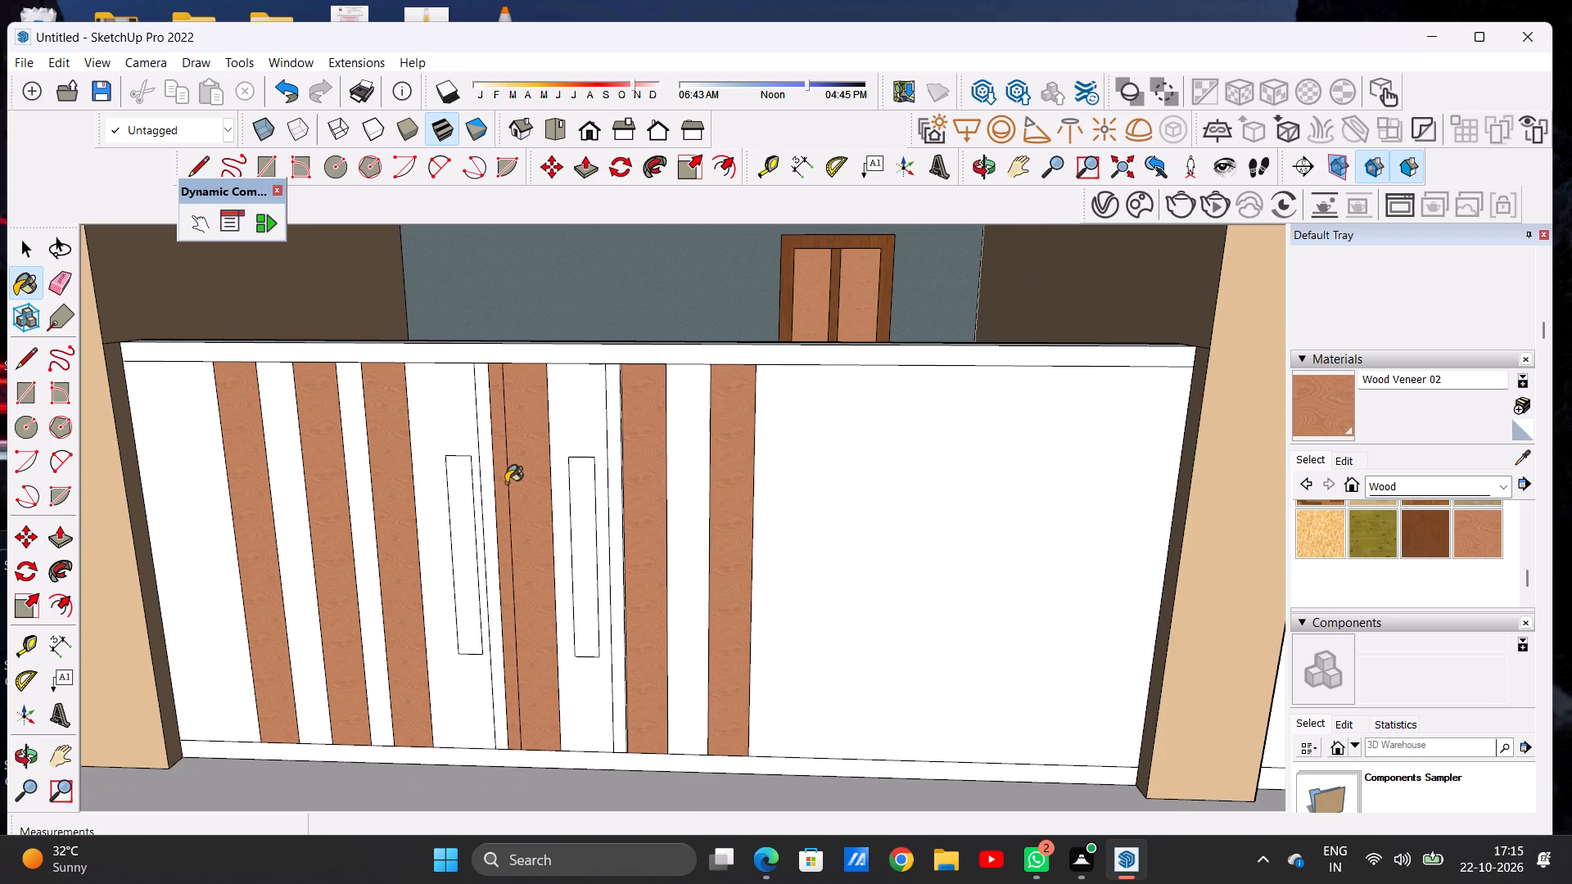
pyautogui.press('space')
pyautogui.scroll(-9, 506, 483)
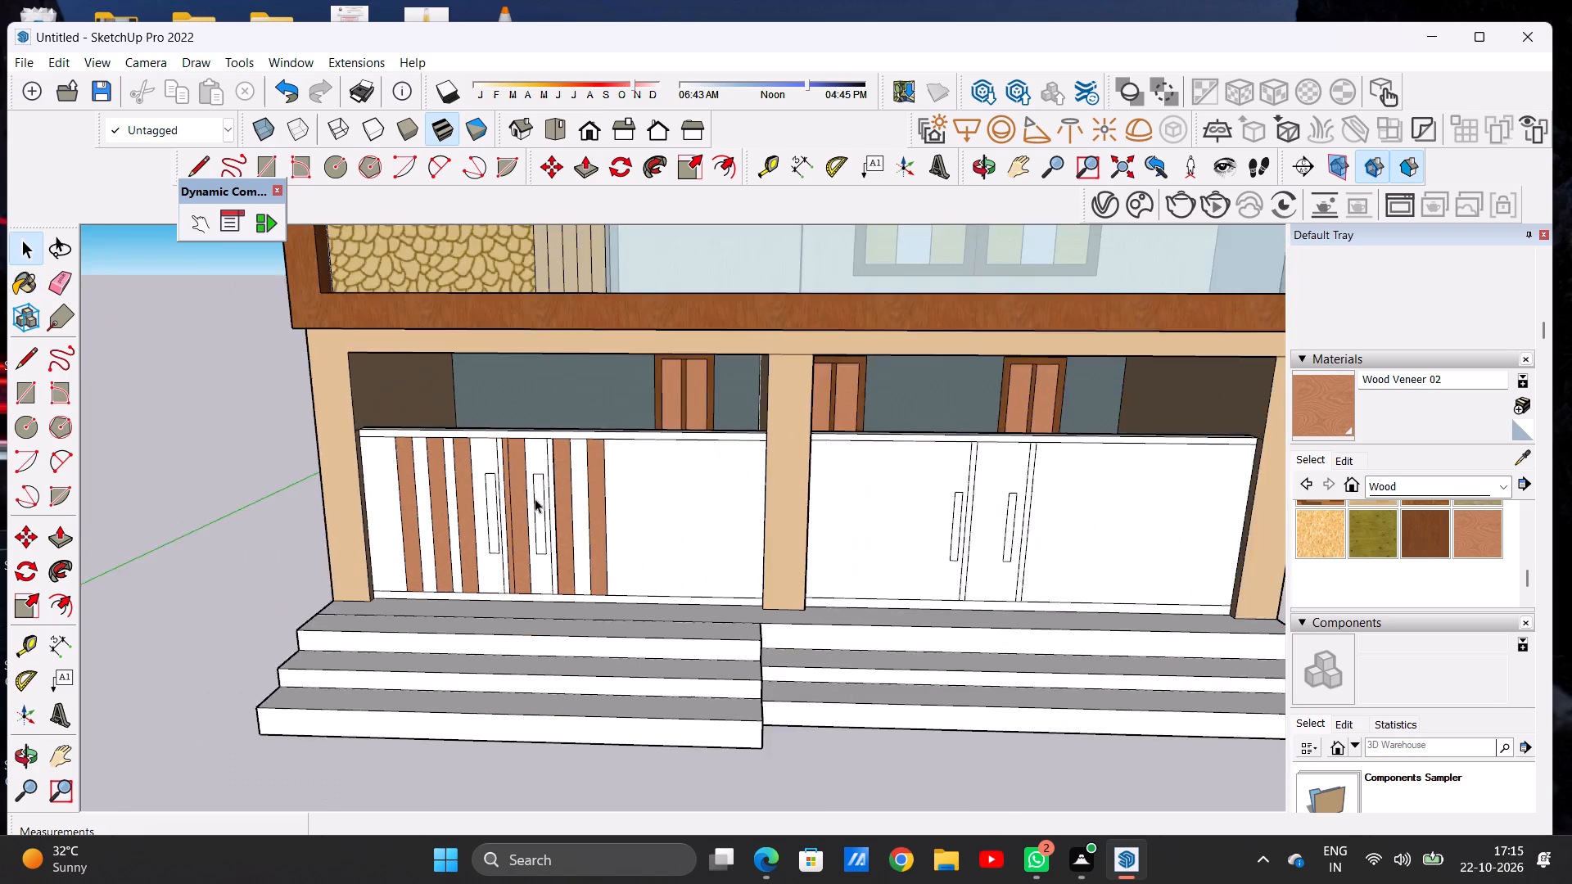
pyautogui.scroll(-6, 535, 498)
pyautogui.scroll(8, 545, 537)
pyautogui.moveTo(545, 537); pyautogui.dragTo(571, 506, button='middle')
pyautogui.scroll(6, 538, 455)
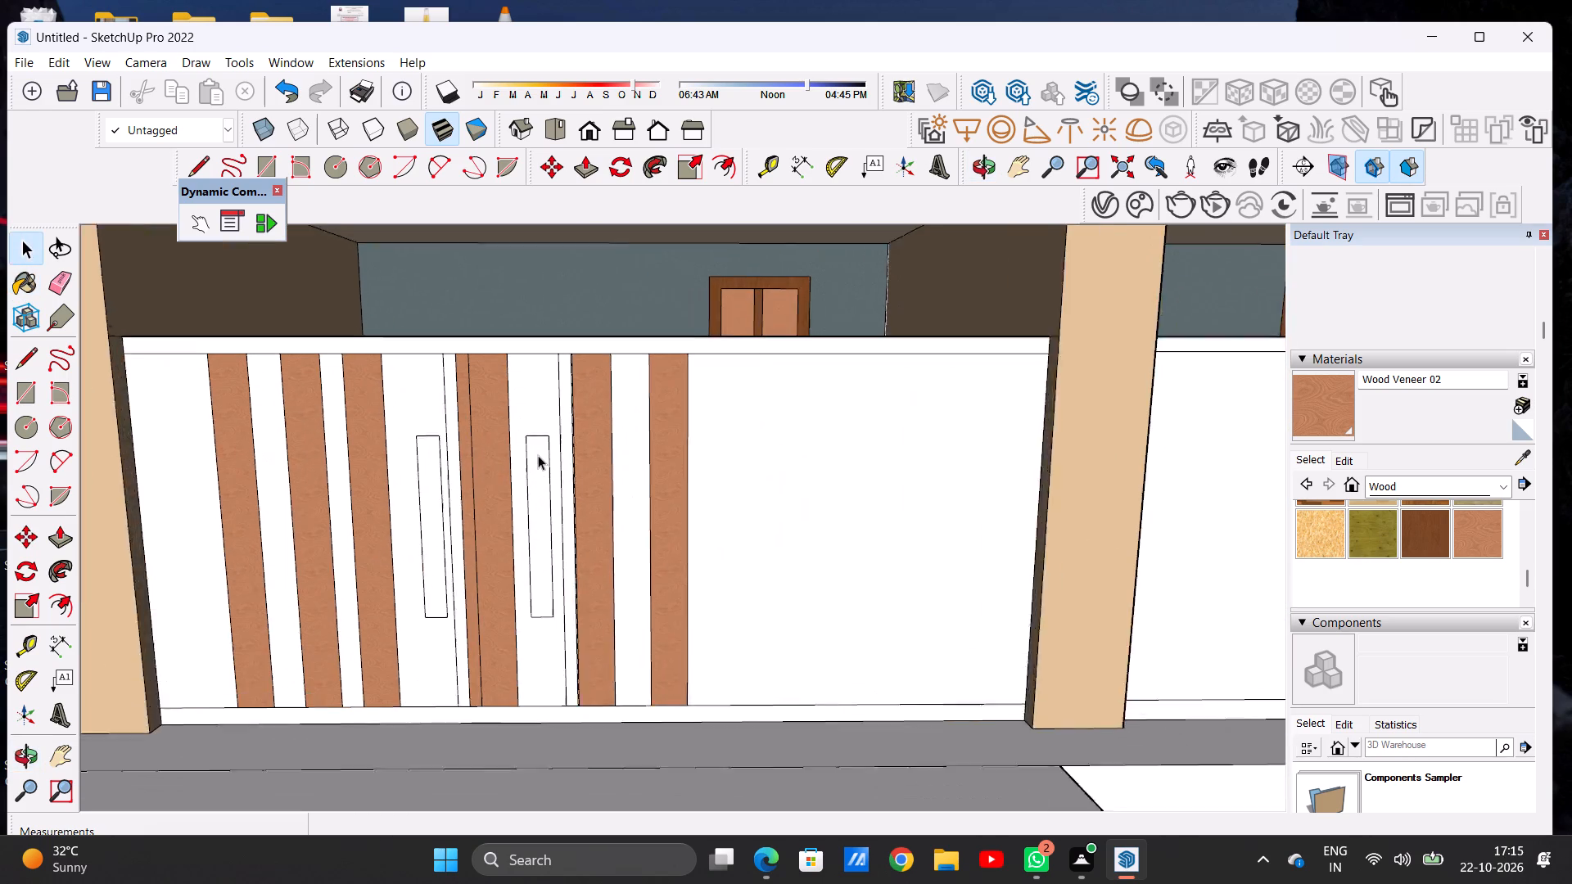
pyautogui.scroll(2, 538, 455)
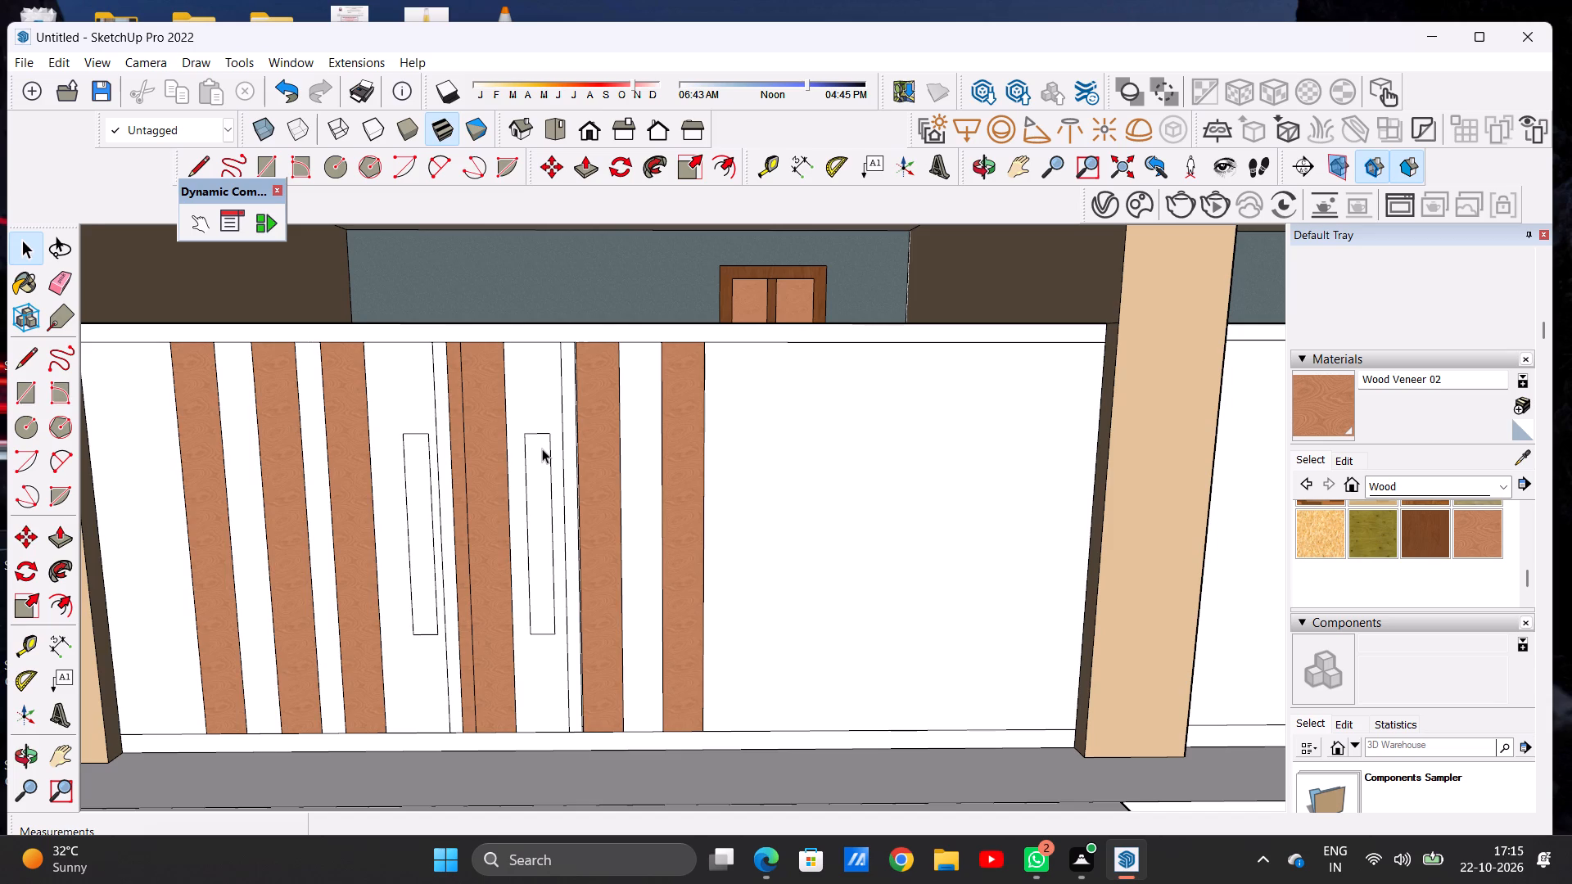
# Examine the left bay's veneered door strips and handles up close and against the whole ground-floor front.
pyautogui.scroll(-13, 531, 436)
pyautogui.scroll(7, 488, 399)
pyautogui.scroll(-4, 463, 440)
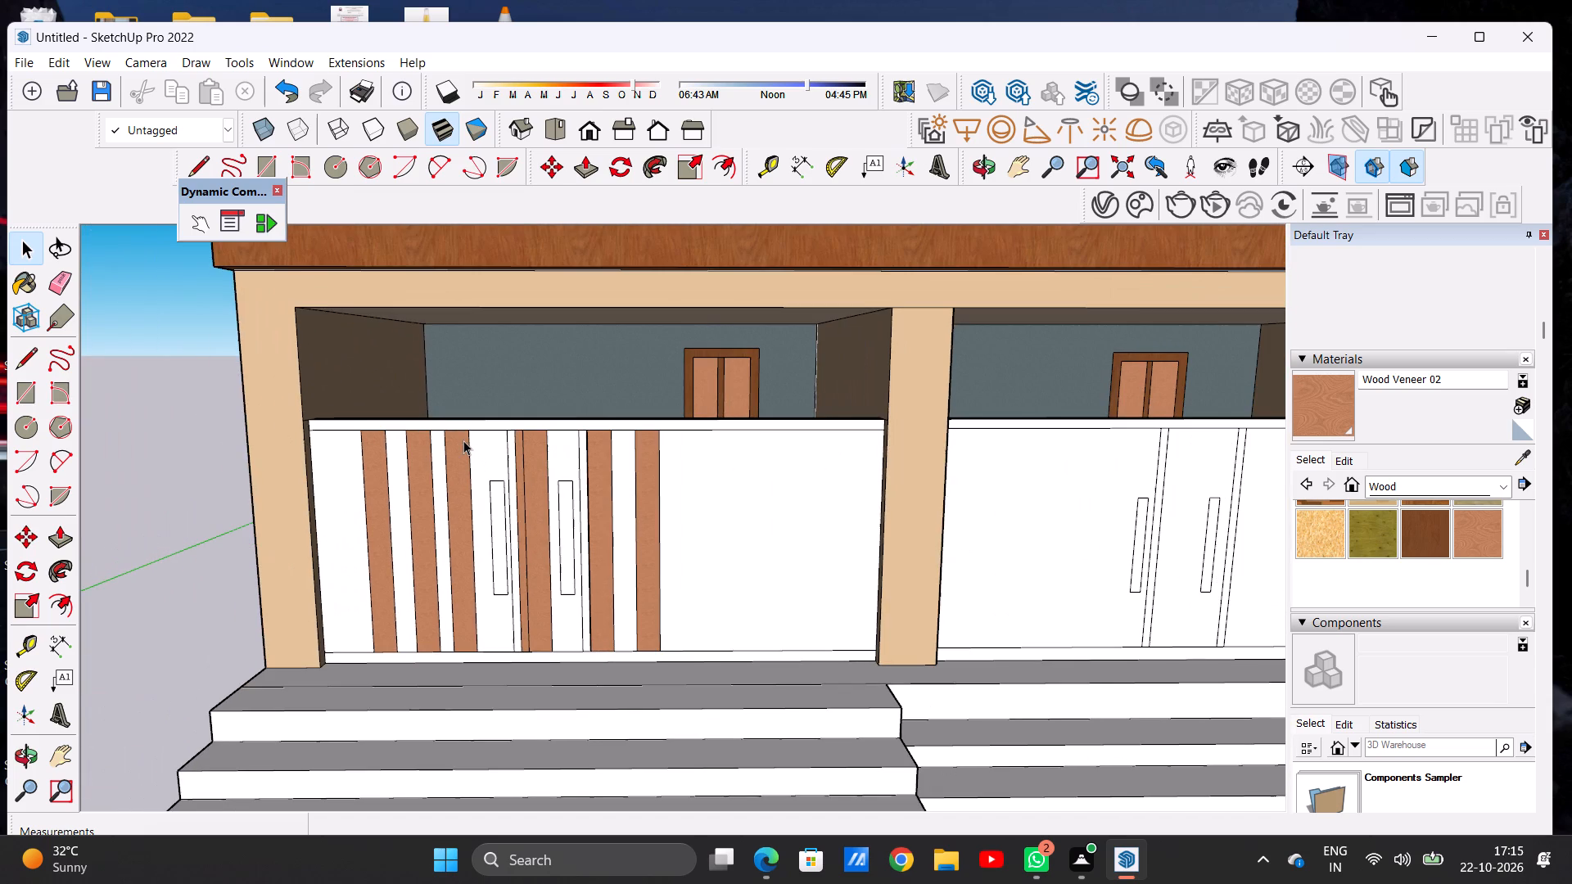
pyautogui.scroll(6, 520, 485)
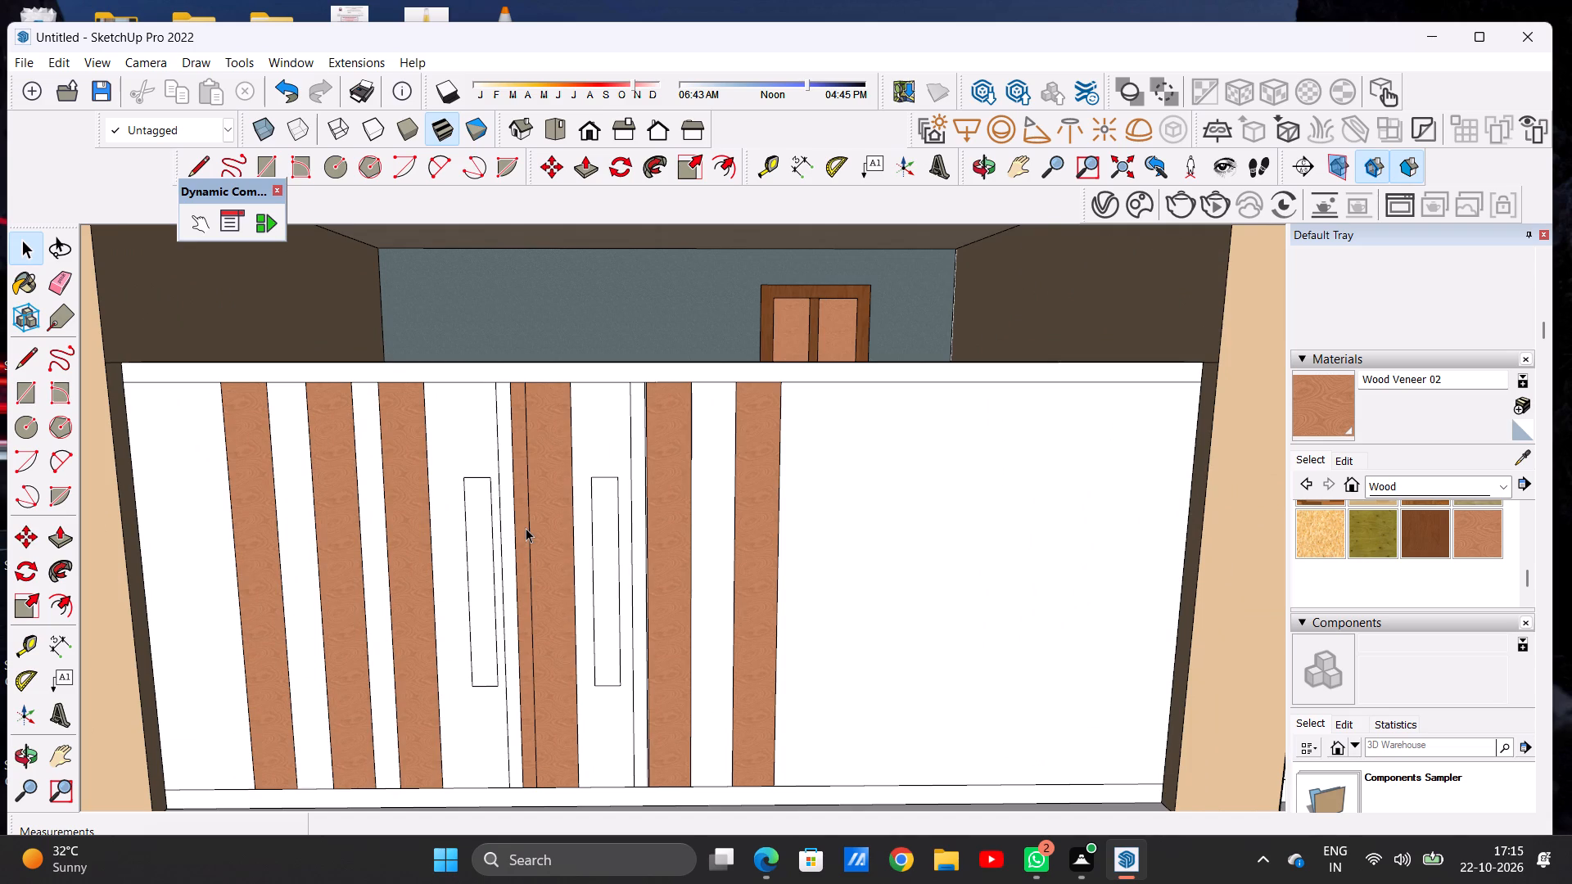
pyautogui.scroll(-1, 526, 528)
pyautogui.scroll(1, 526, 528)
pyautogui.scroll(-16, 526, 528)
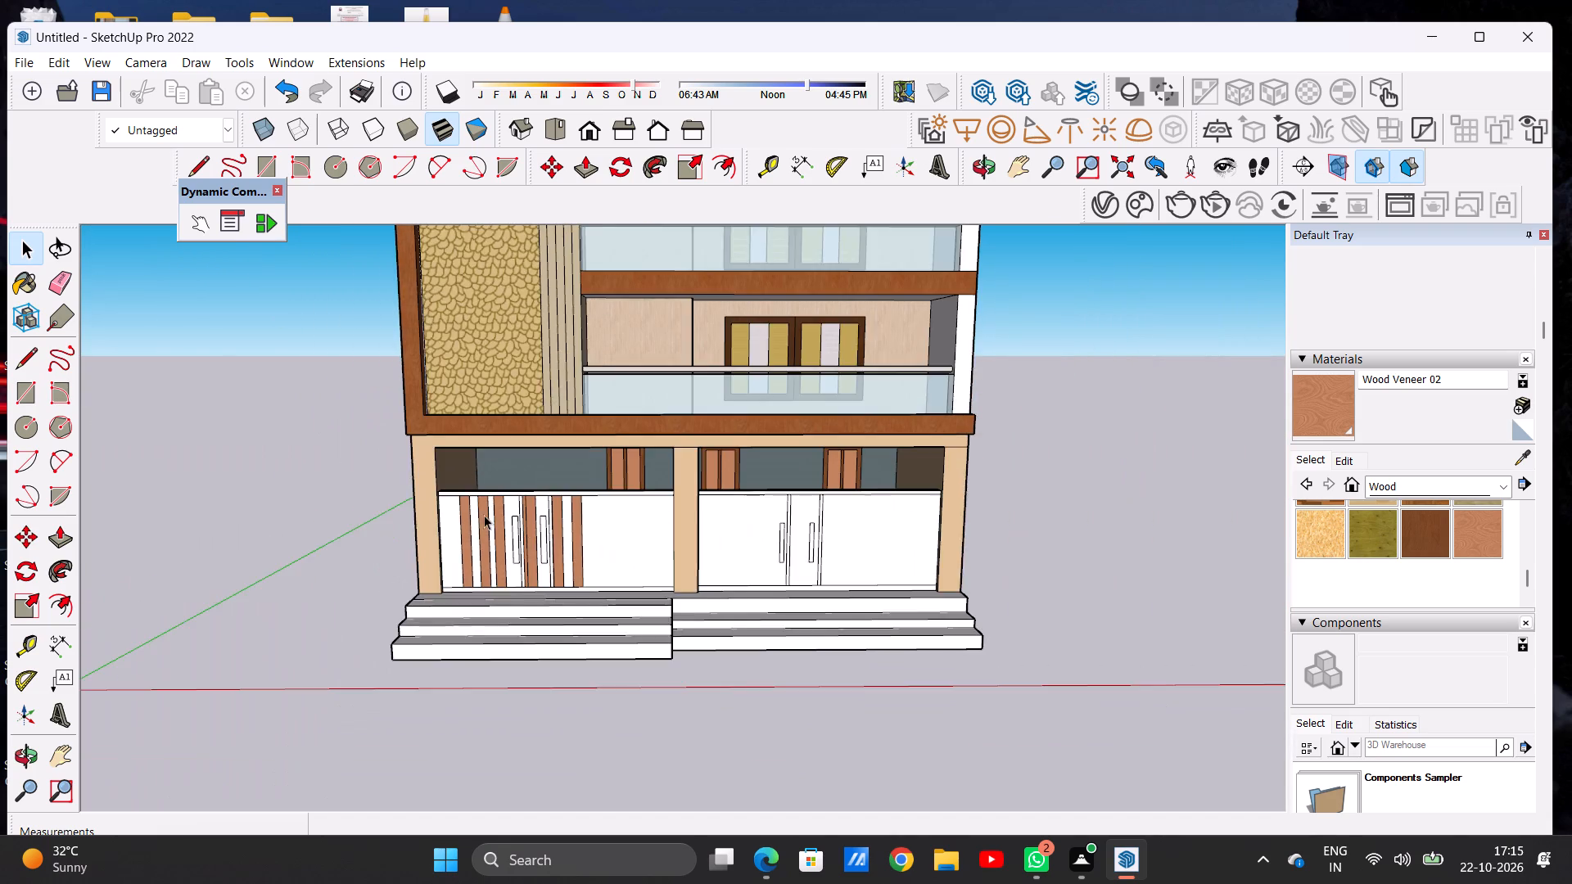
pyautogui.scroll(-4, 484, 515)
pyautogui.scroll(18, 540, 515)
pyautogui.scroll(-6, 539, 519)
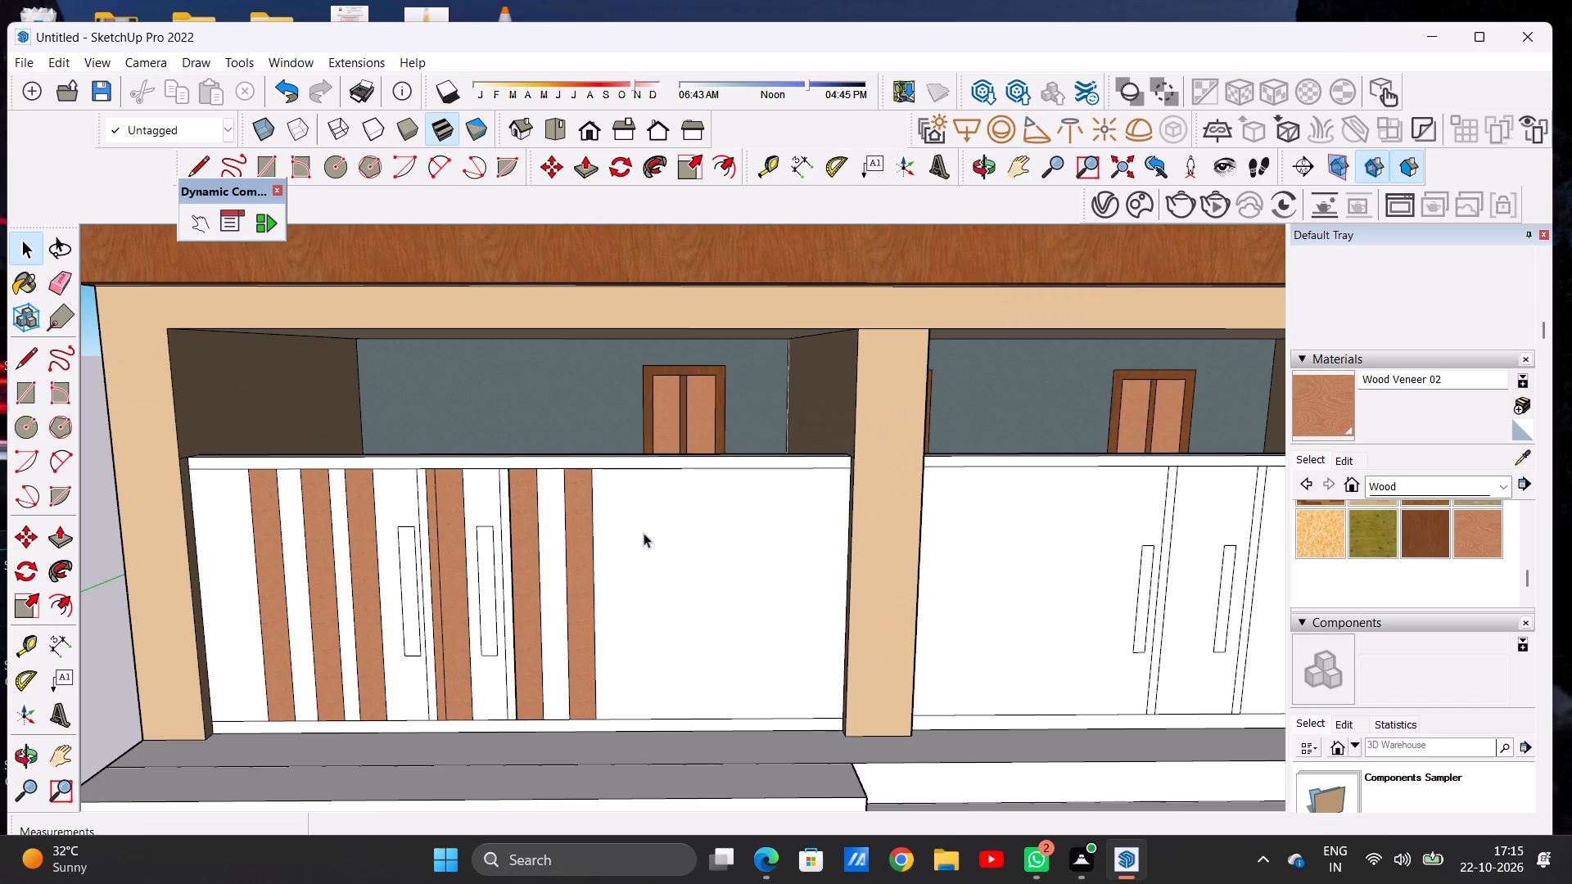
pyautogui.moveTo(481, 575); pyautogui.dragTo(448, 593, button='middle')
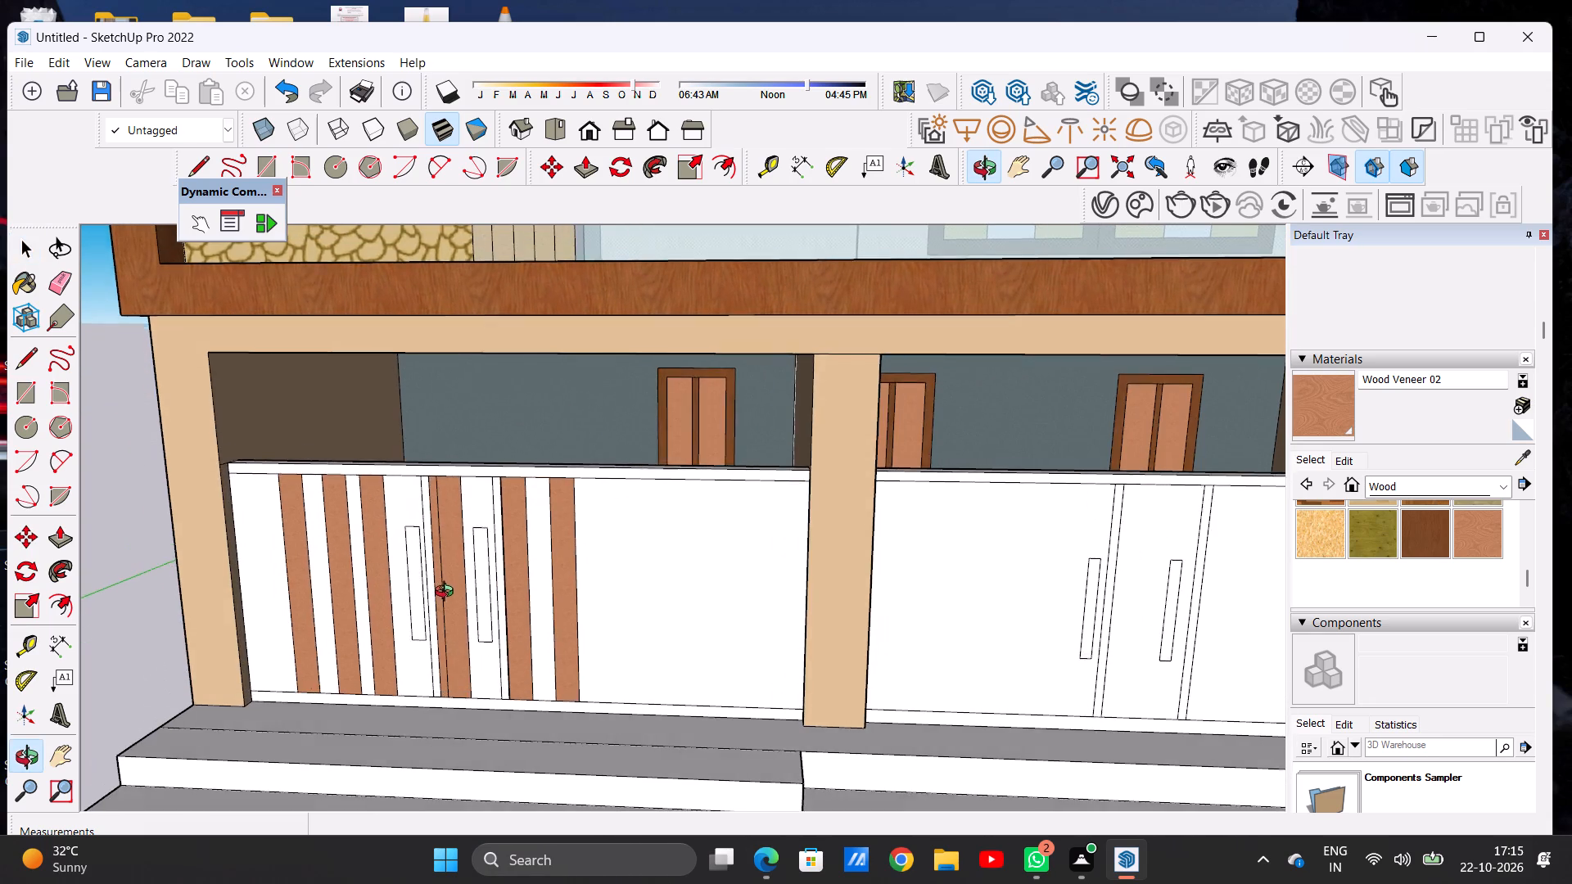
pyautogui.moveTo(448, 593); pyautogui.dragTo(448, 594, button='middle')
pyautogui.scroll(-9, 472, 445)
pyautogui.scroll(1, 519, 491)
pyautogui.scroll(-2, 519, 491)
pyautogui.scroll(3, 519, 491)
pyautogui.scroll(-1, 495, 466)
pyautogui.scroll(11, 495, 466)
pyautogui.scroll(-7, 499, 542)
pyautogui.moveTo(519, 598); pyautogui.dragTo(533, 586, button='middle')
pyautogui.scroll(5, 500, 546)
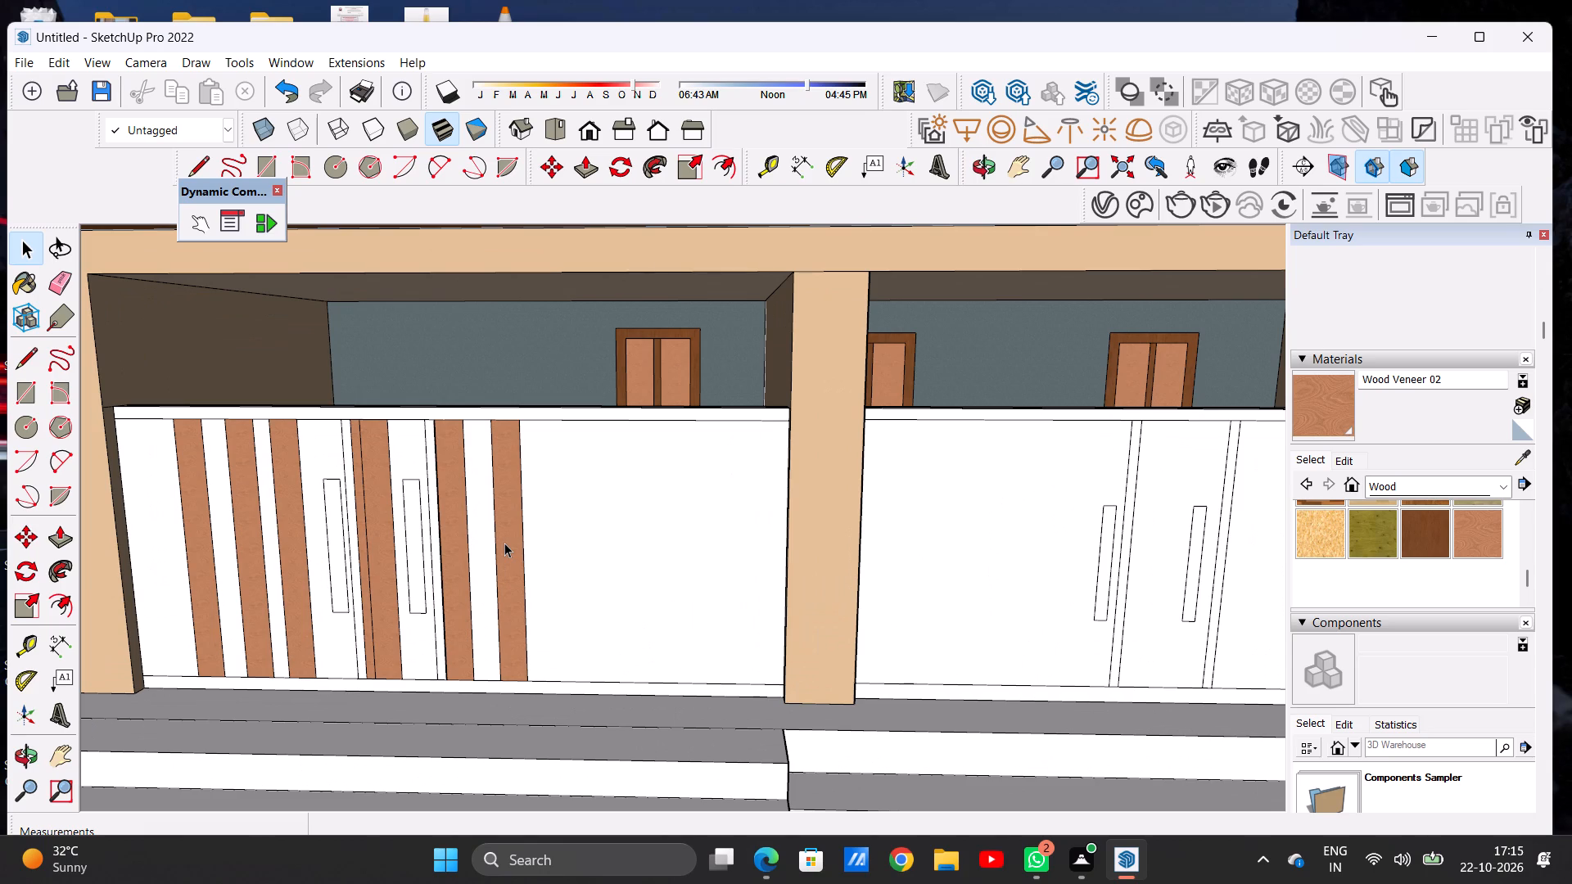
pyautogui.scroll(-6, 477, 532)
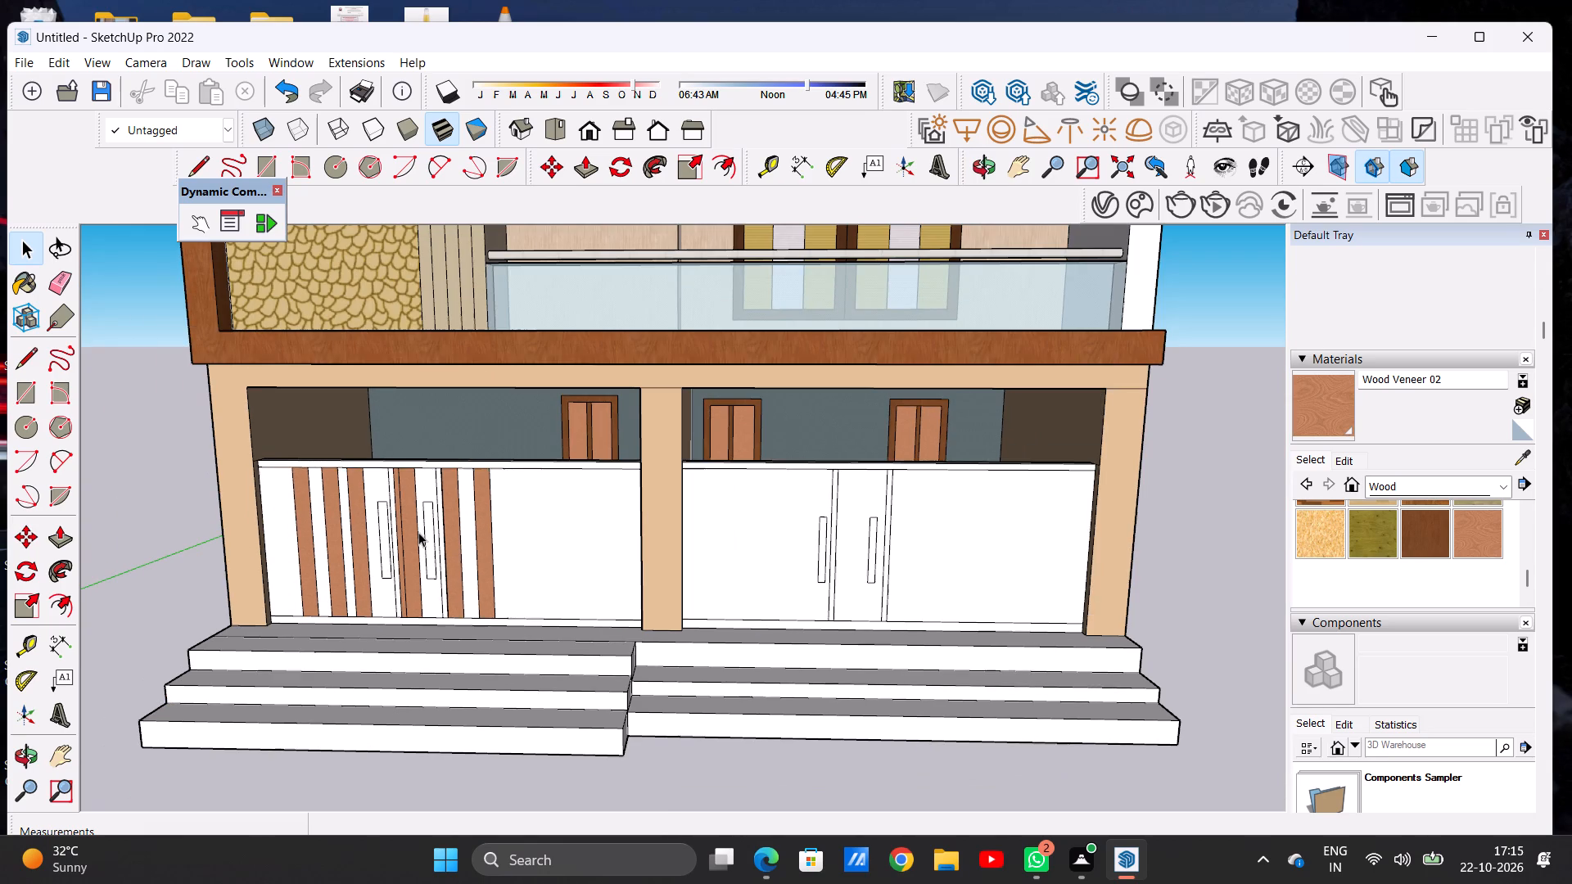
pyautogui.scroll(-3, 418, 532)
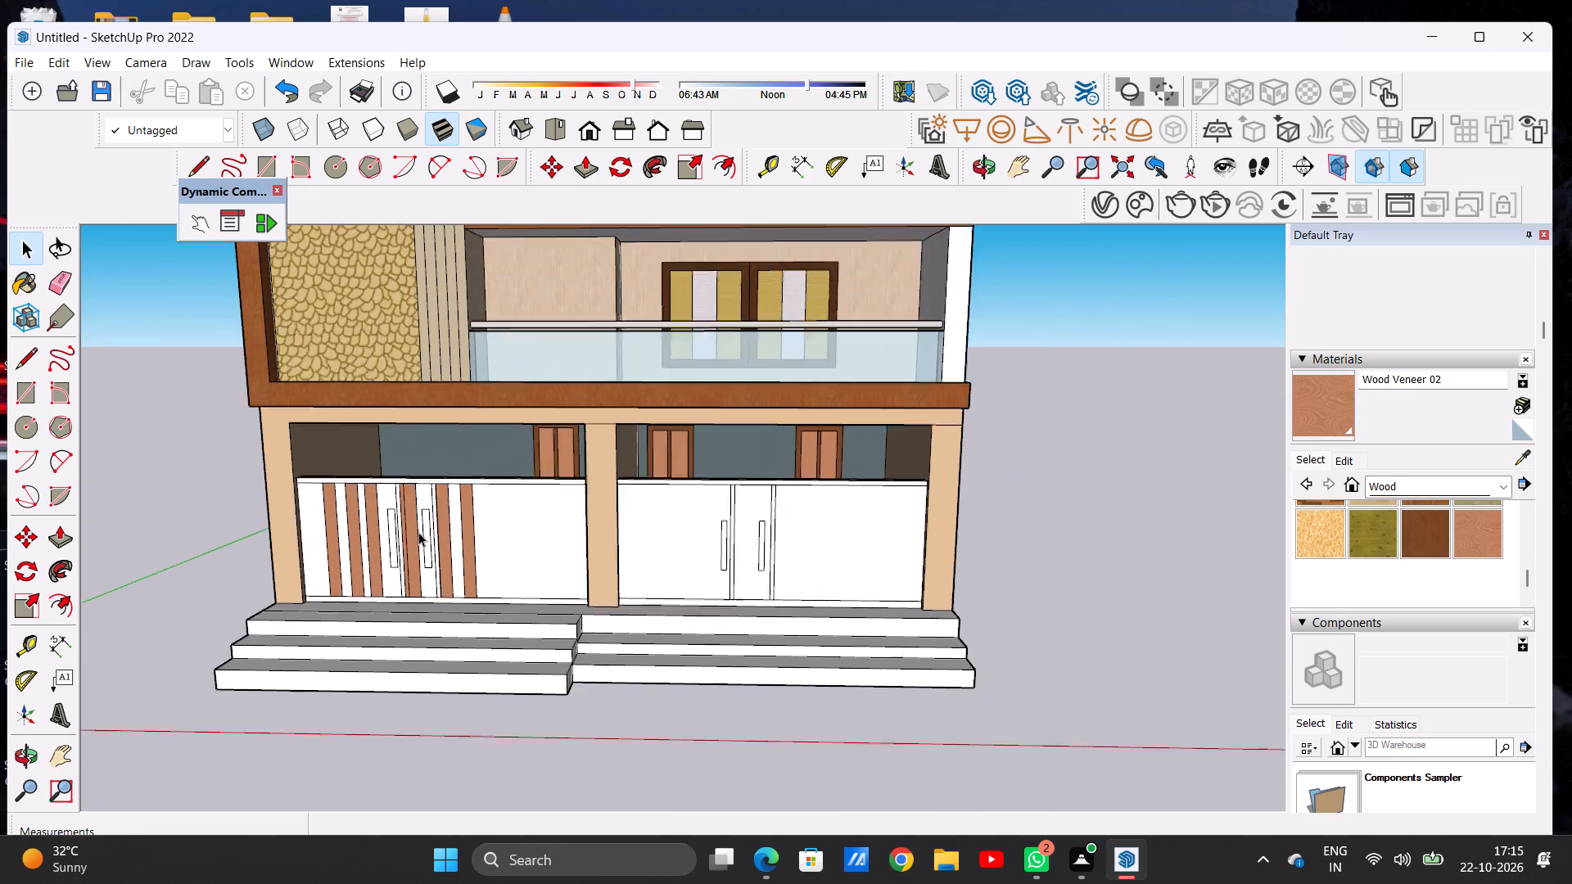
pyautogui.scroll(-3, 418, 532)
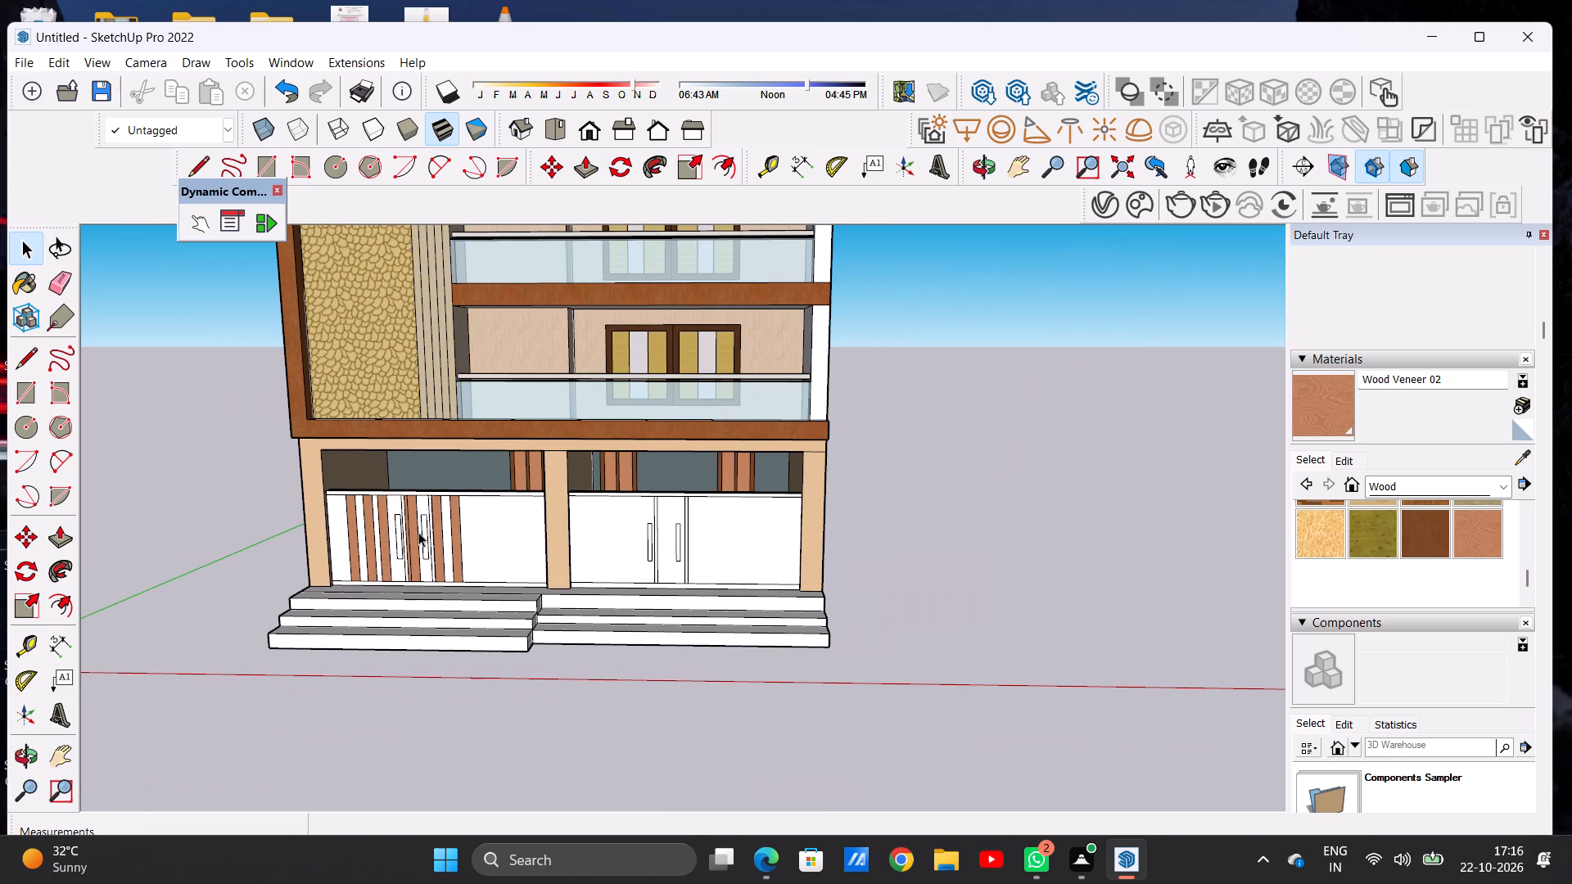
pyautogui.scroll(13, 426, 544)
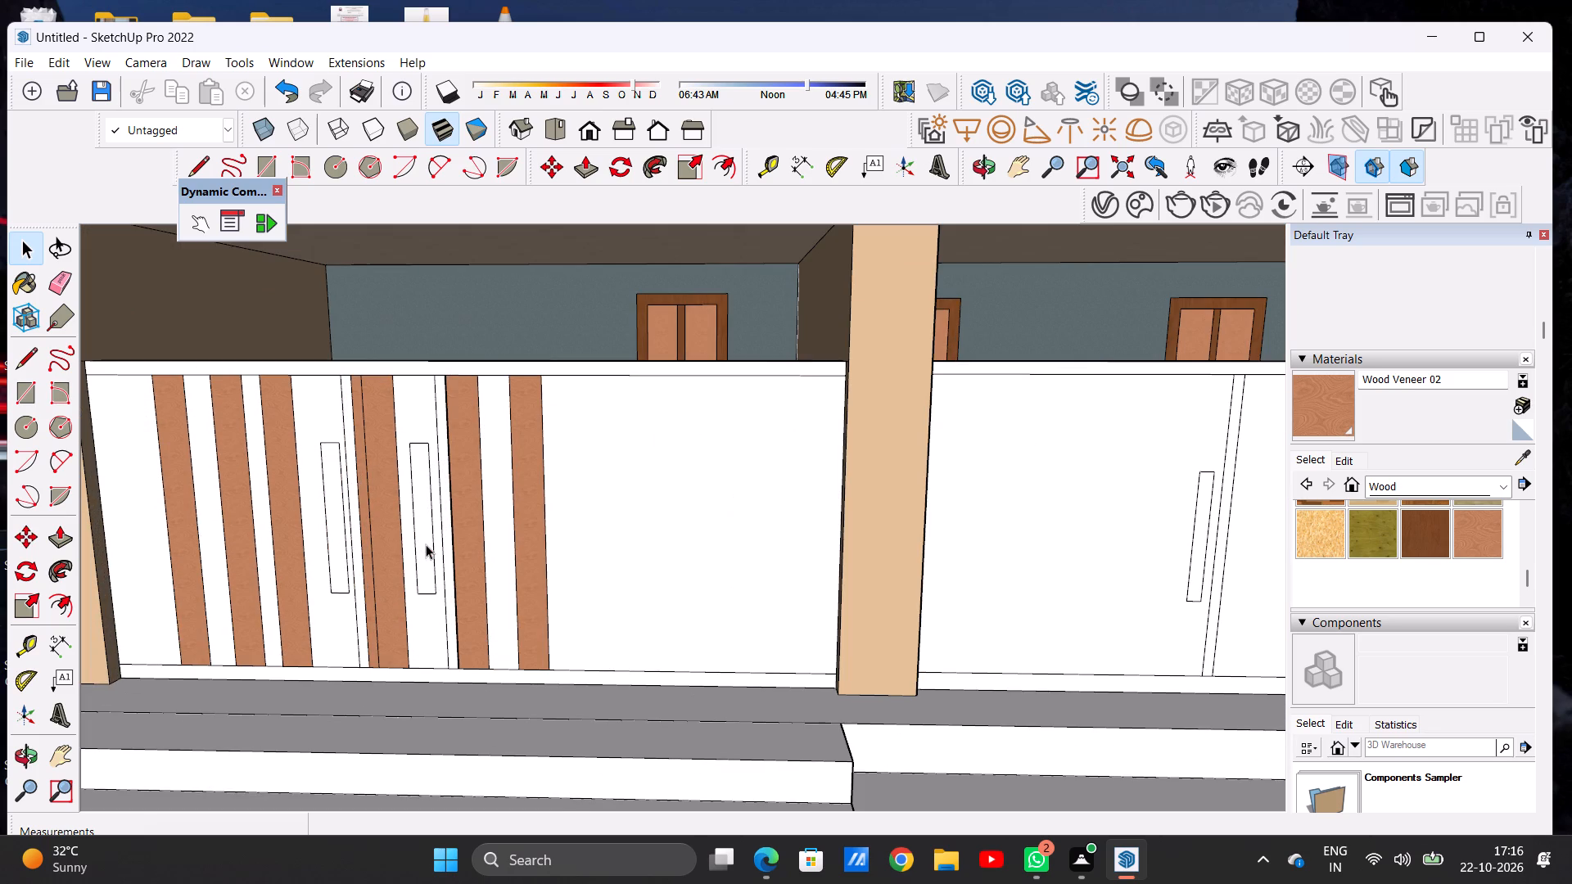
pyautogui.scroll(-3, 426, 544)
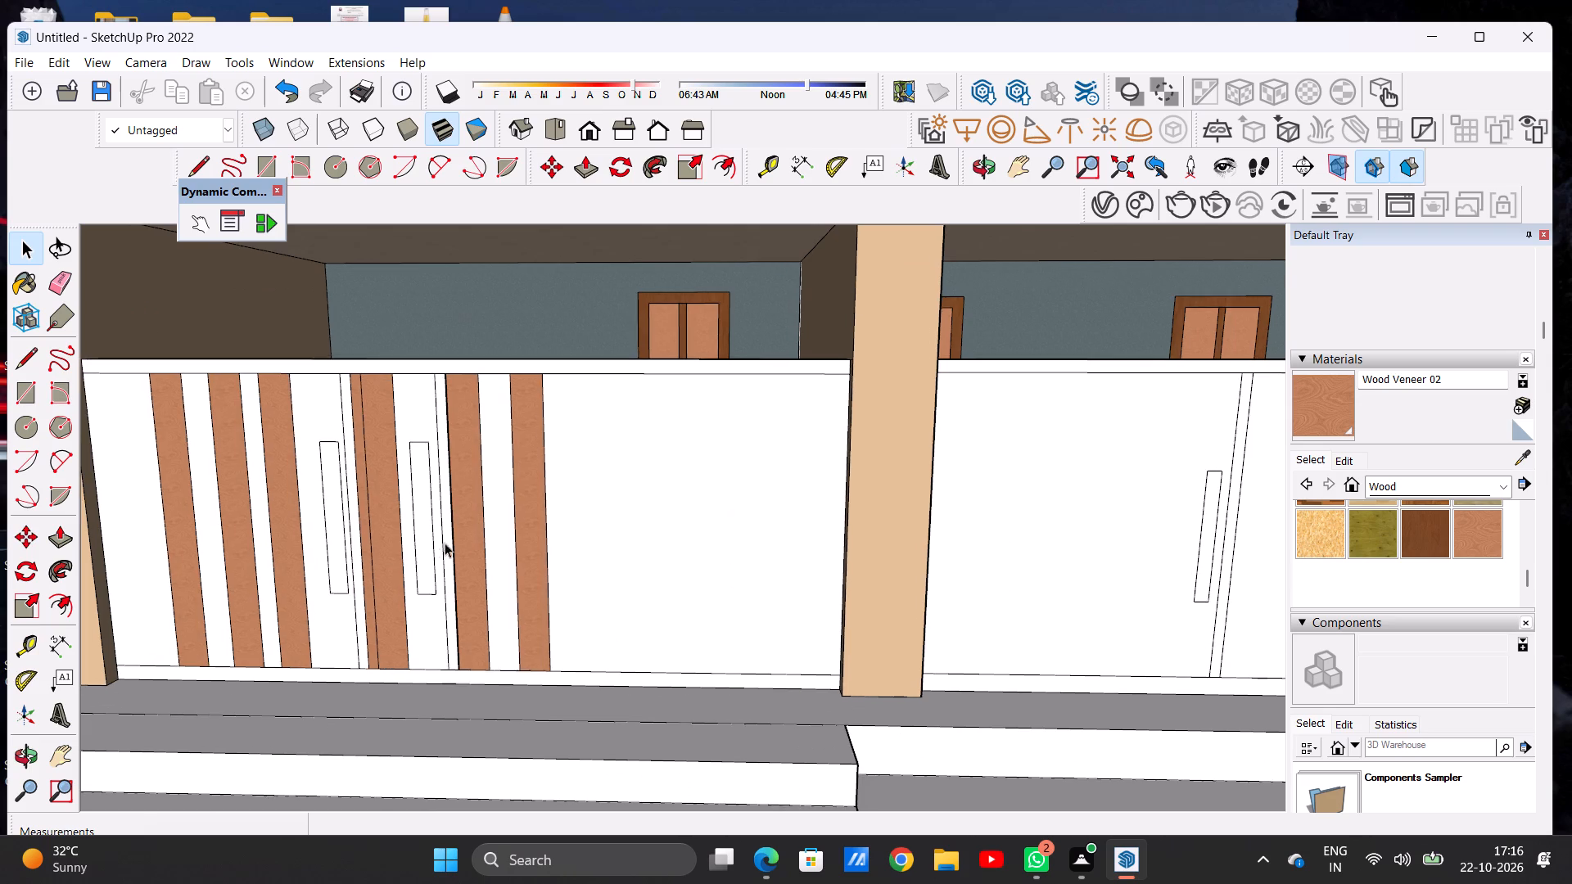
pyautogui.scroll(-3, 445, 543)
pyautogui.scroll(-3, 555, 543)
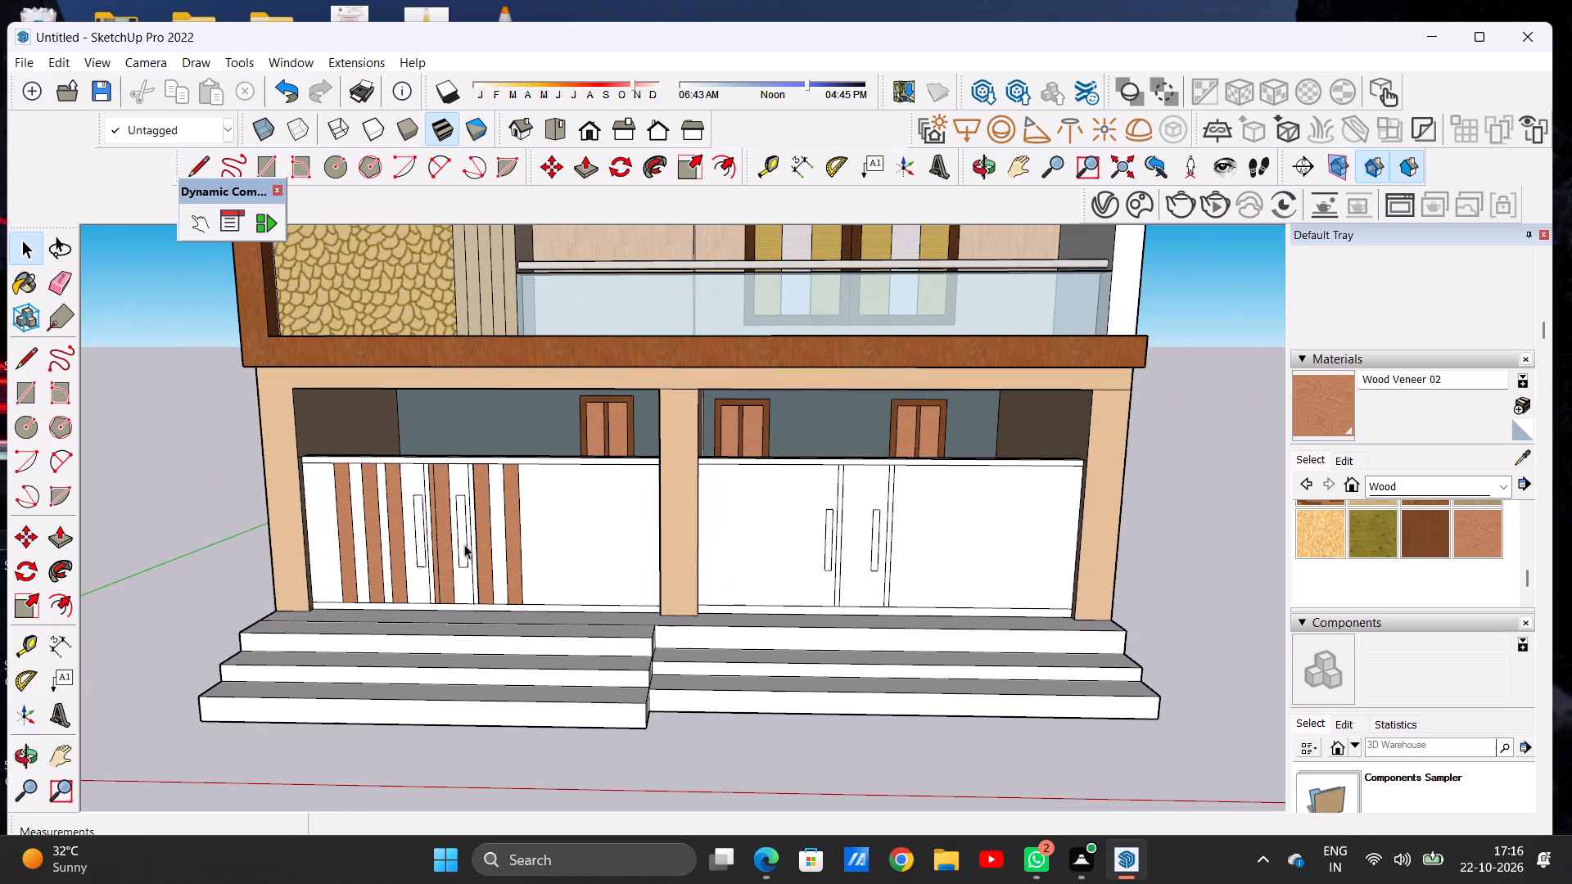
# Draw a vertical line about 9' 1" long just left of the left bay's left door handle, from the top band to the bottom band.
pyautogui.scroll(12, 417, 546)
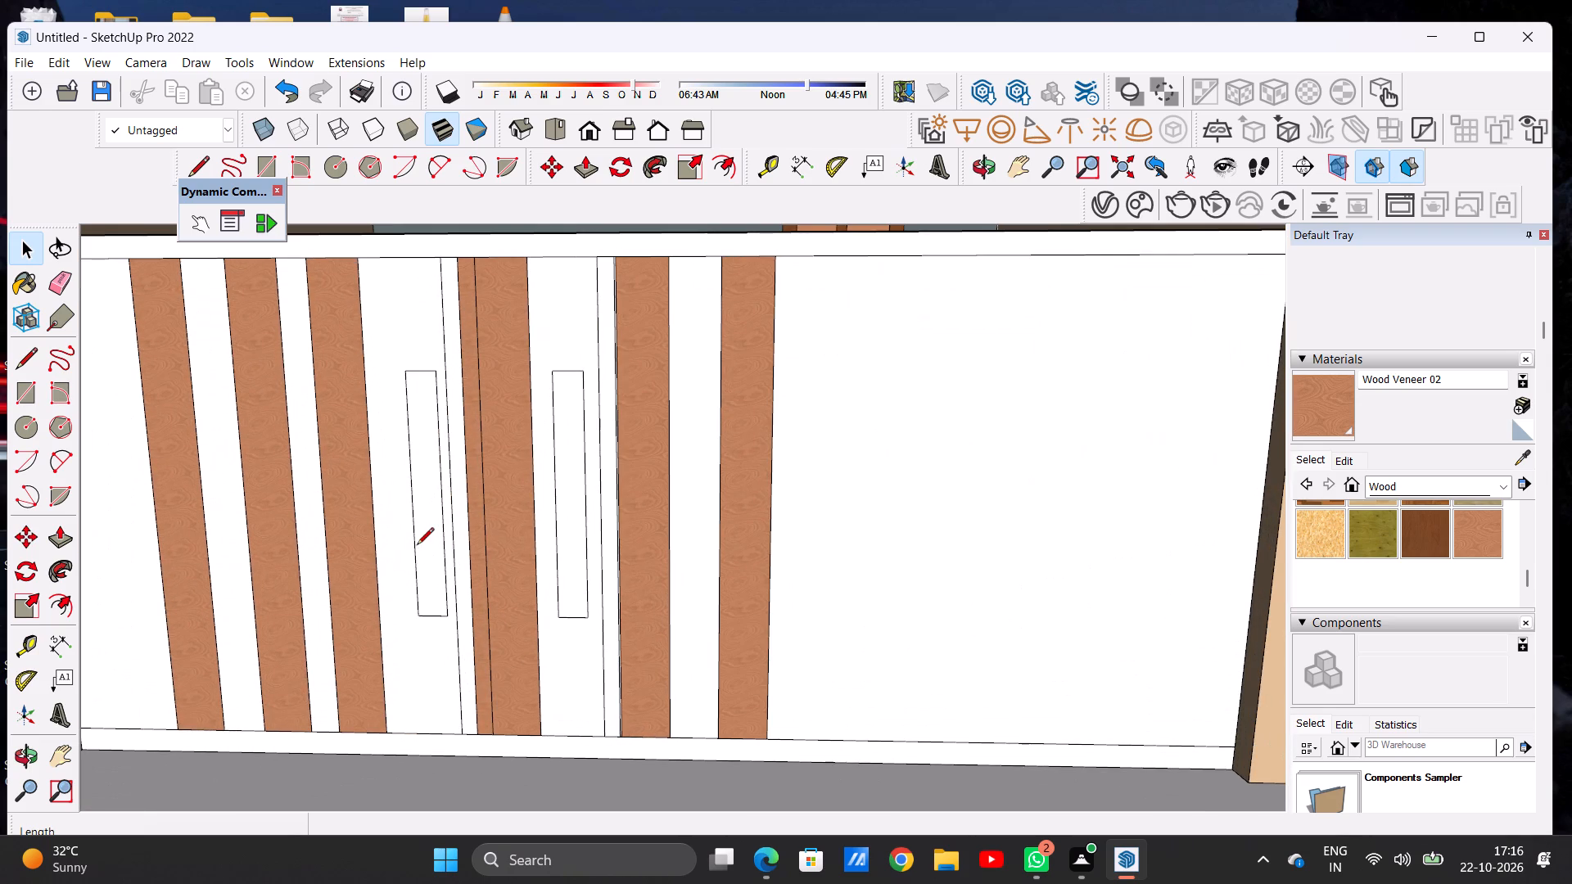
pyautogui.press('l')
pyautogui.scroll(-7, 419, 534)
pyautogui.scroll(6, 397, 408)
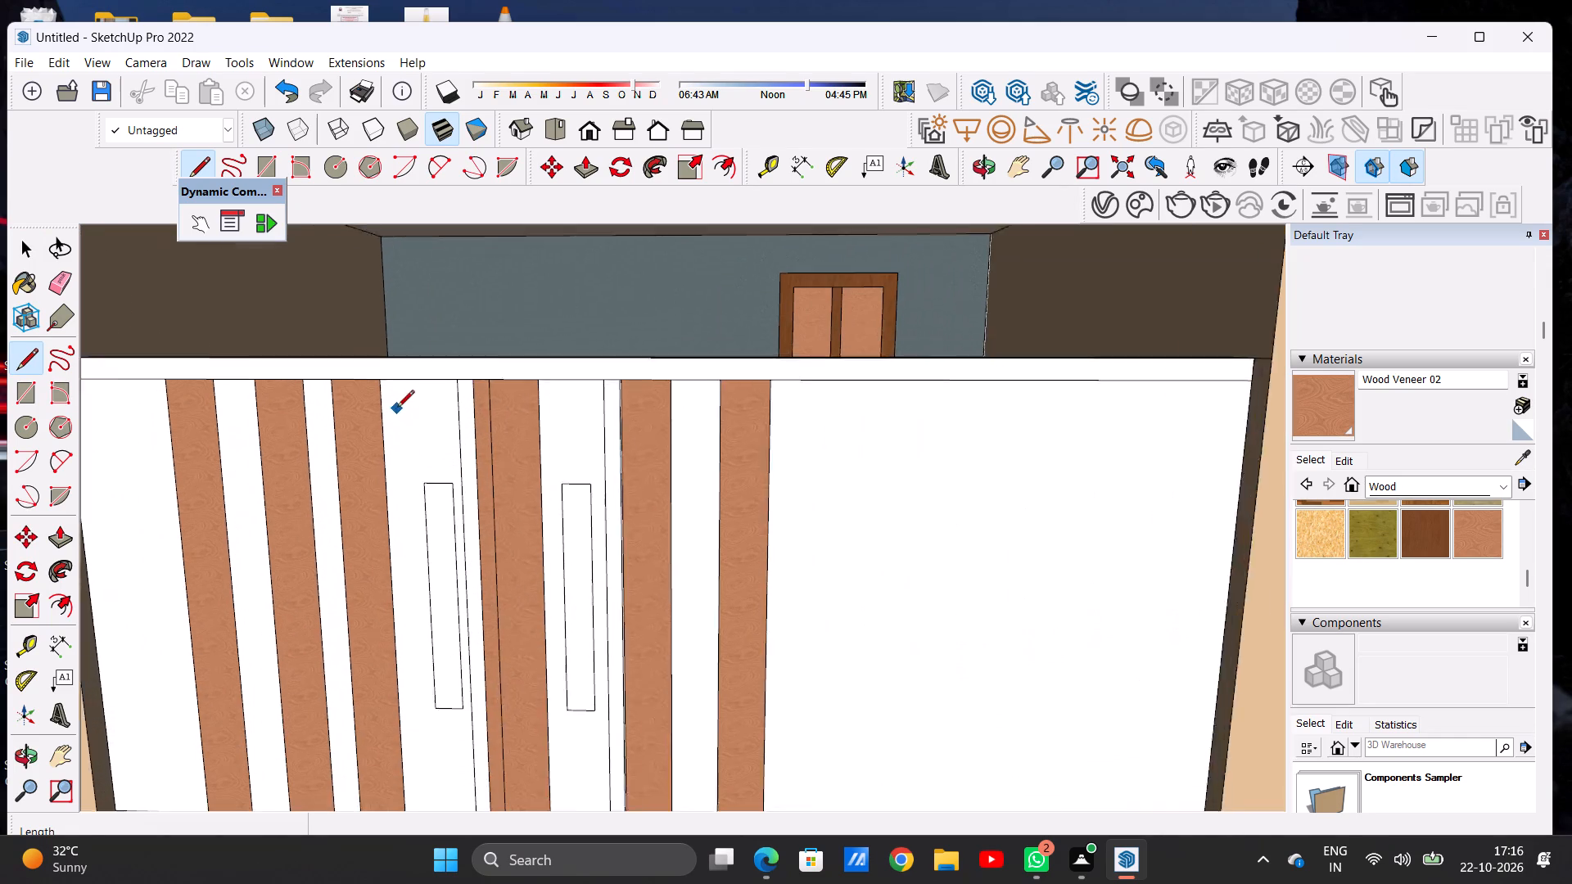
pyautogui.scroll(1, 397, 408)
pyautogui.click(406, 381)
pyautogui.scroll(-6, 409, 491)
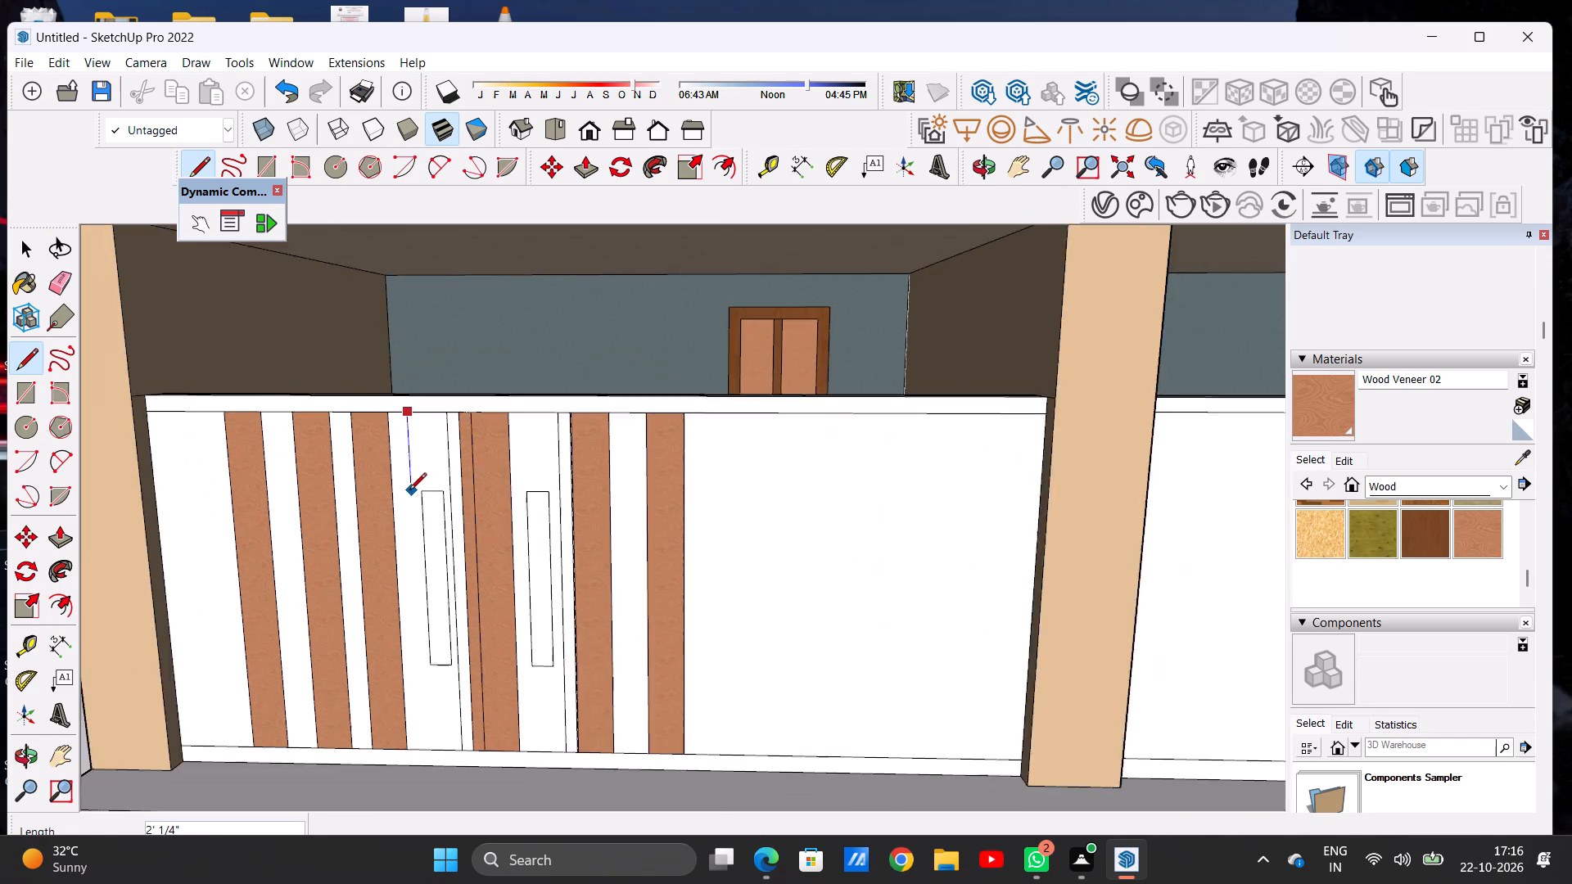
pyautogui.scroll(6, 418, 699)
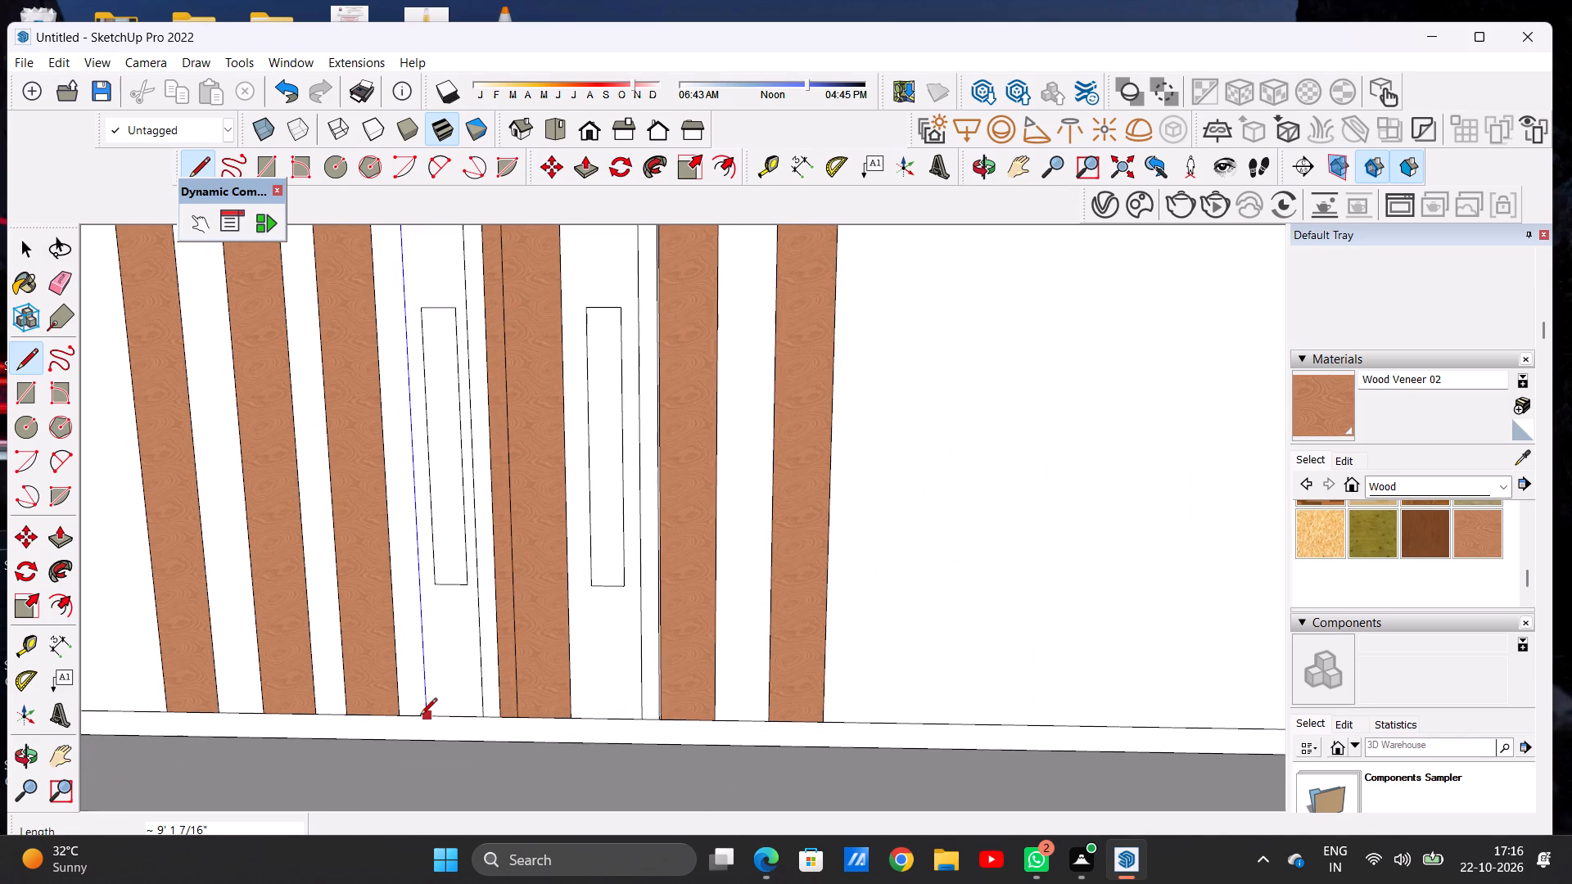
pyautogui.click(427, 719)
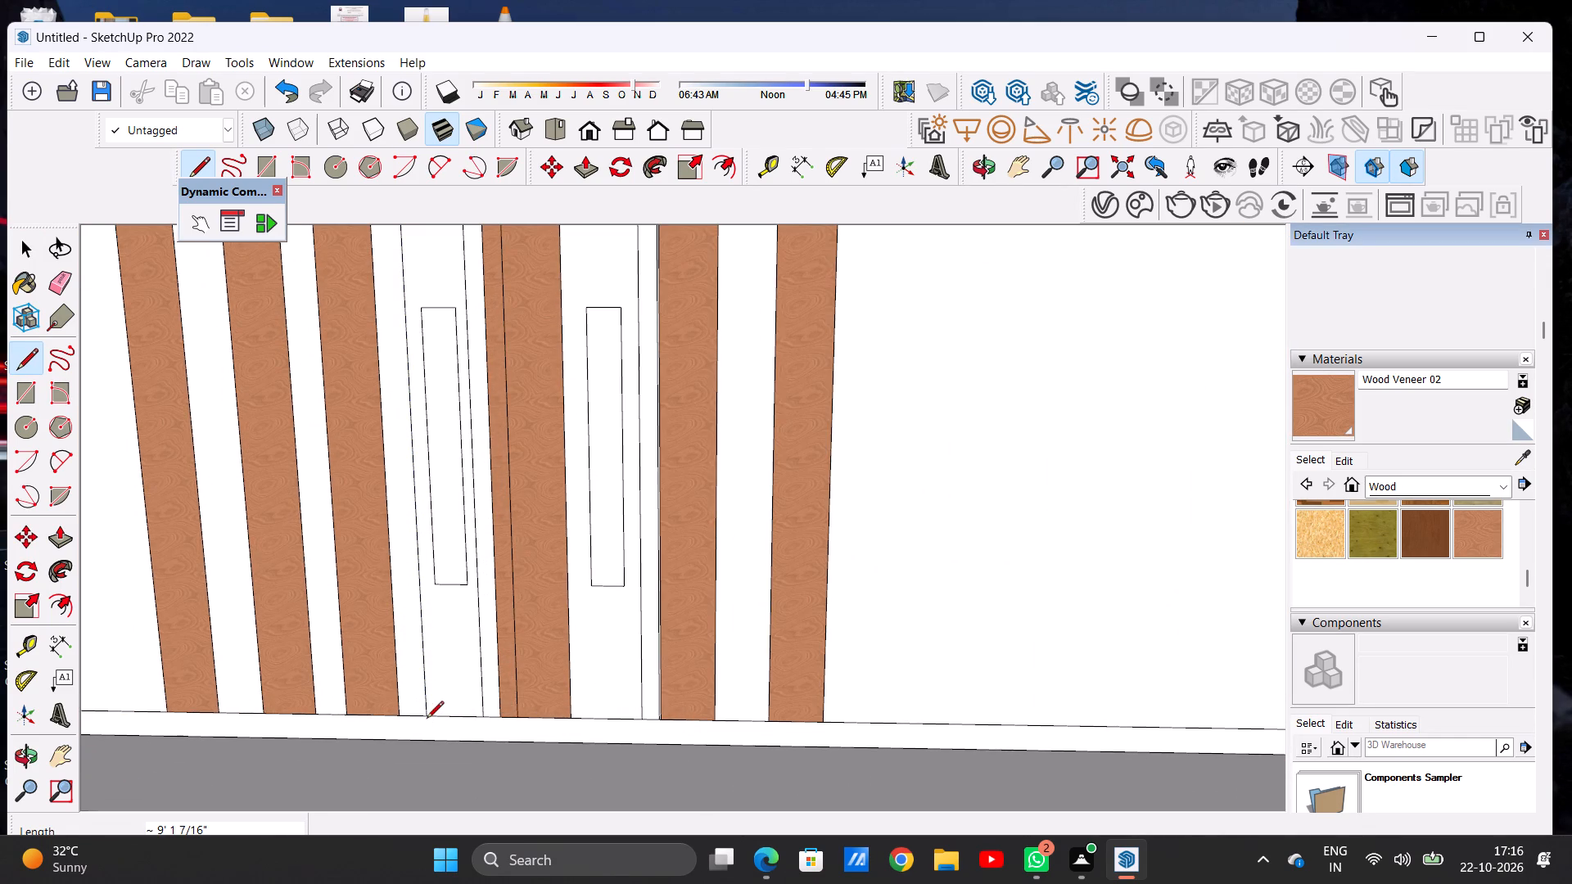
pyautogui.press('space')
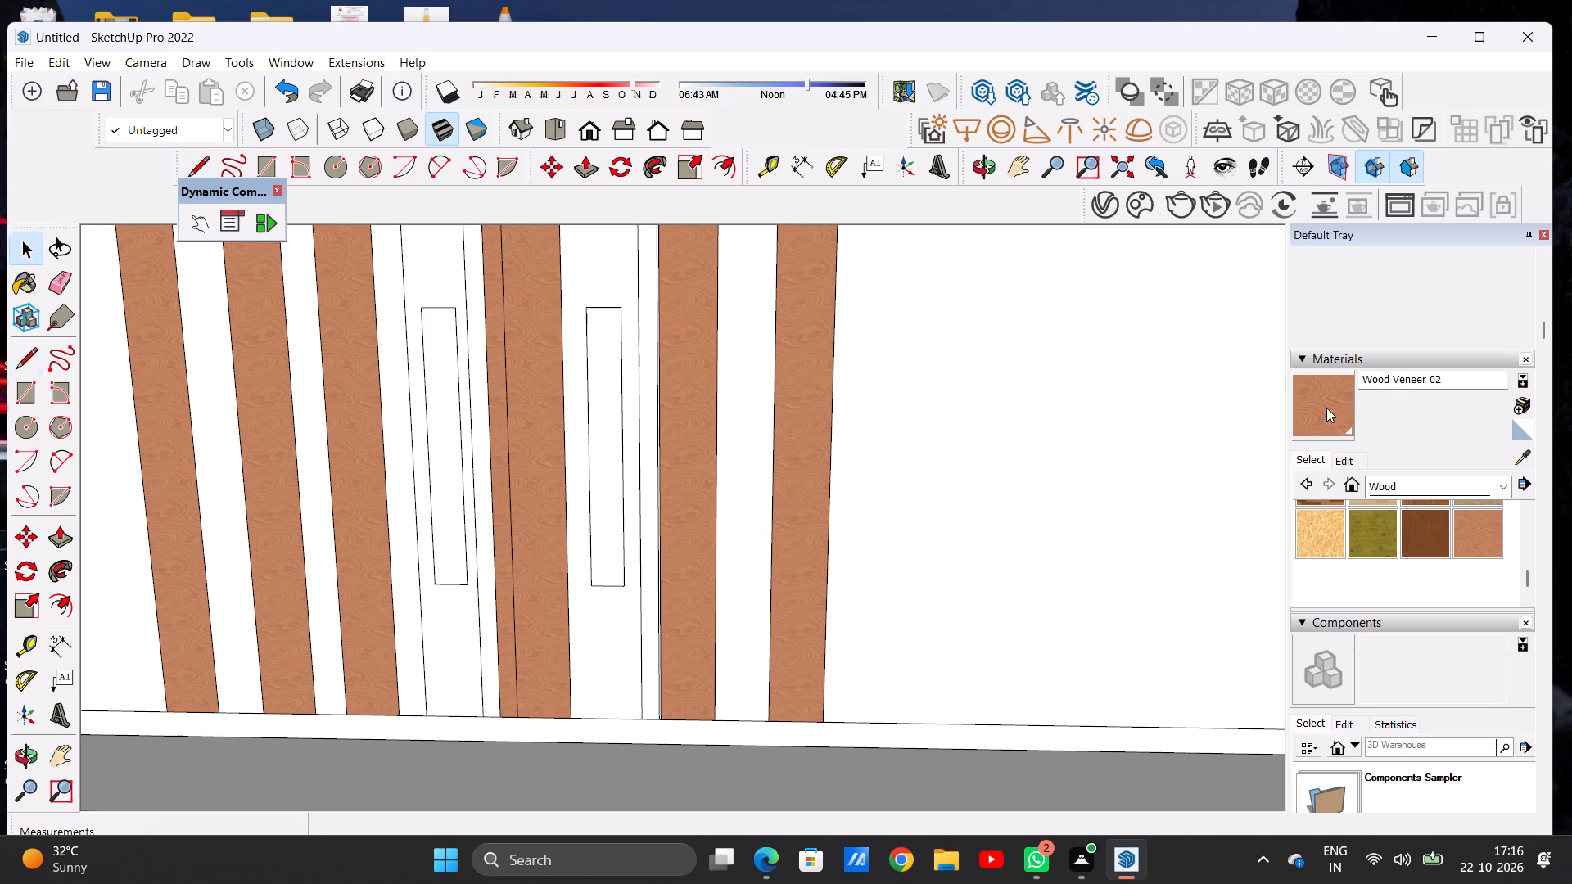
# Paint the strip surrounding the left bay's left door handle with Wood Veneer 02, leaving out the handle face.
pyautogui.click(1328, 405)
pyautogui.click(446, 633)
pyautogui.scroll(-3, 449, 618)
pyautogui.scroll(1, 449, 618)
pyautogui.scroll(-2, 449, 618)
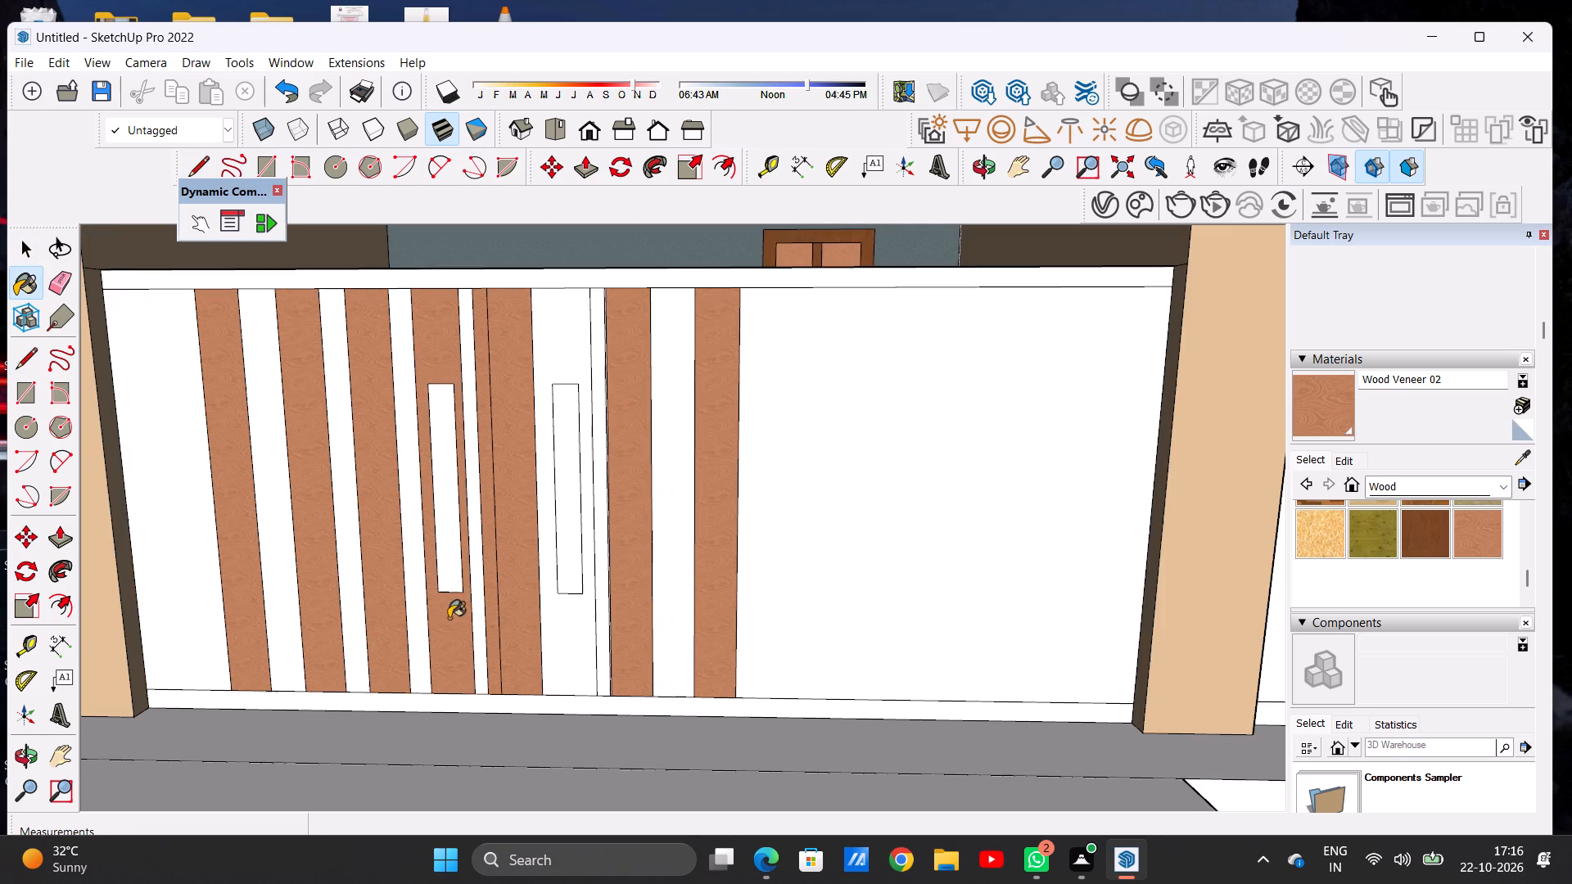
pyautogui.scroll(-1, 449, 618)
pyautogui.scroll(6, 490, 413)
pyautogui.scroll(-5, 490, 413)
pyautogui.press('space')
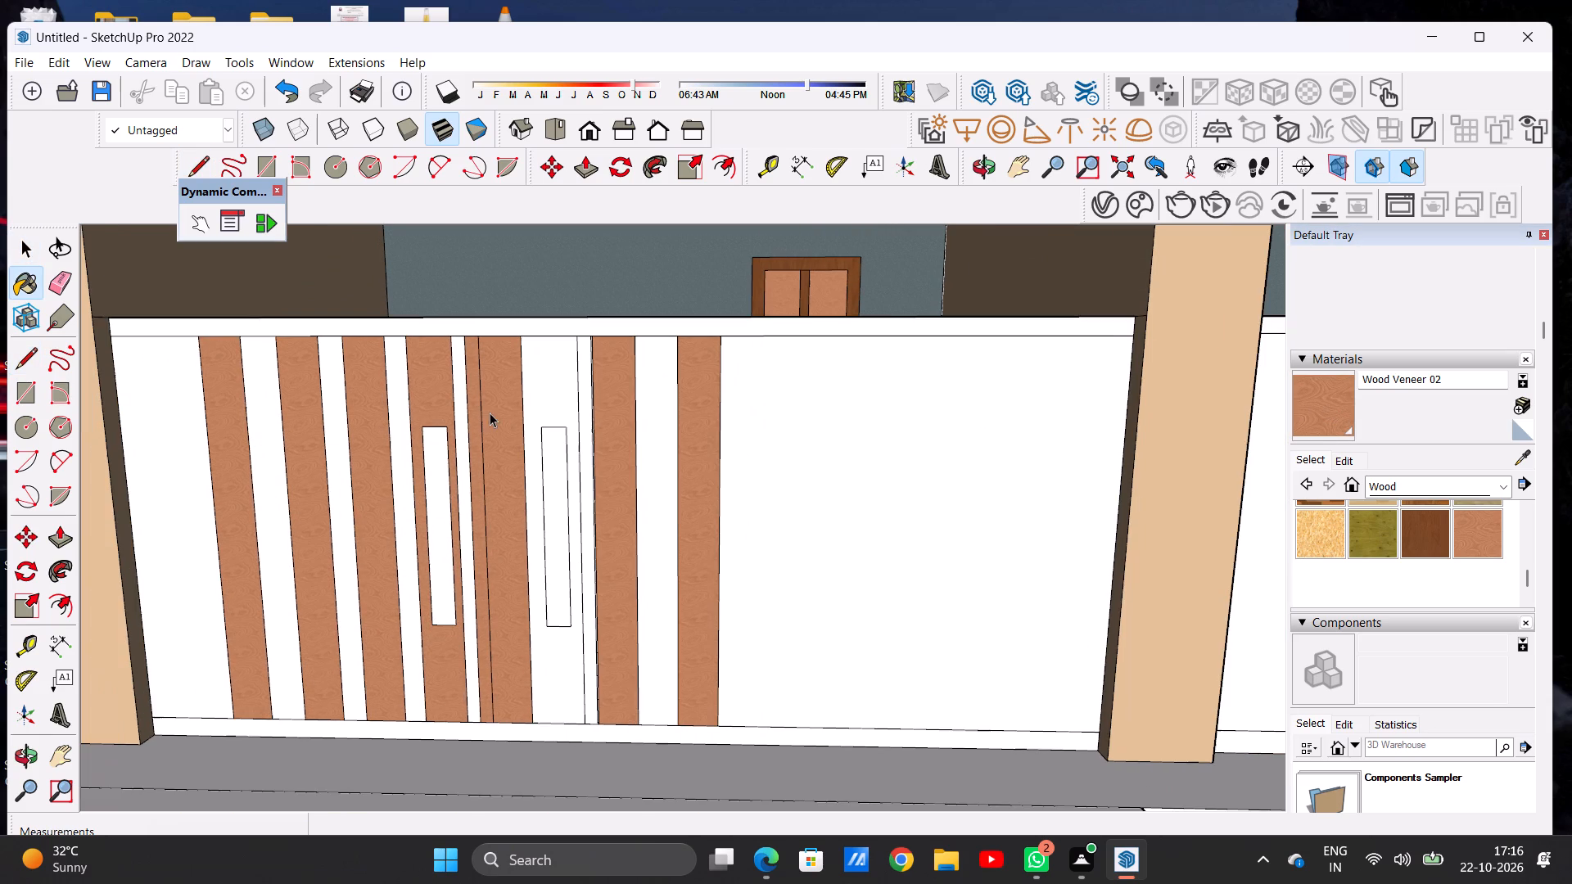
# Open the list of material collections to choose a collection other than Wood.
pyautogui.click(1401, 479)
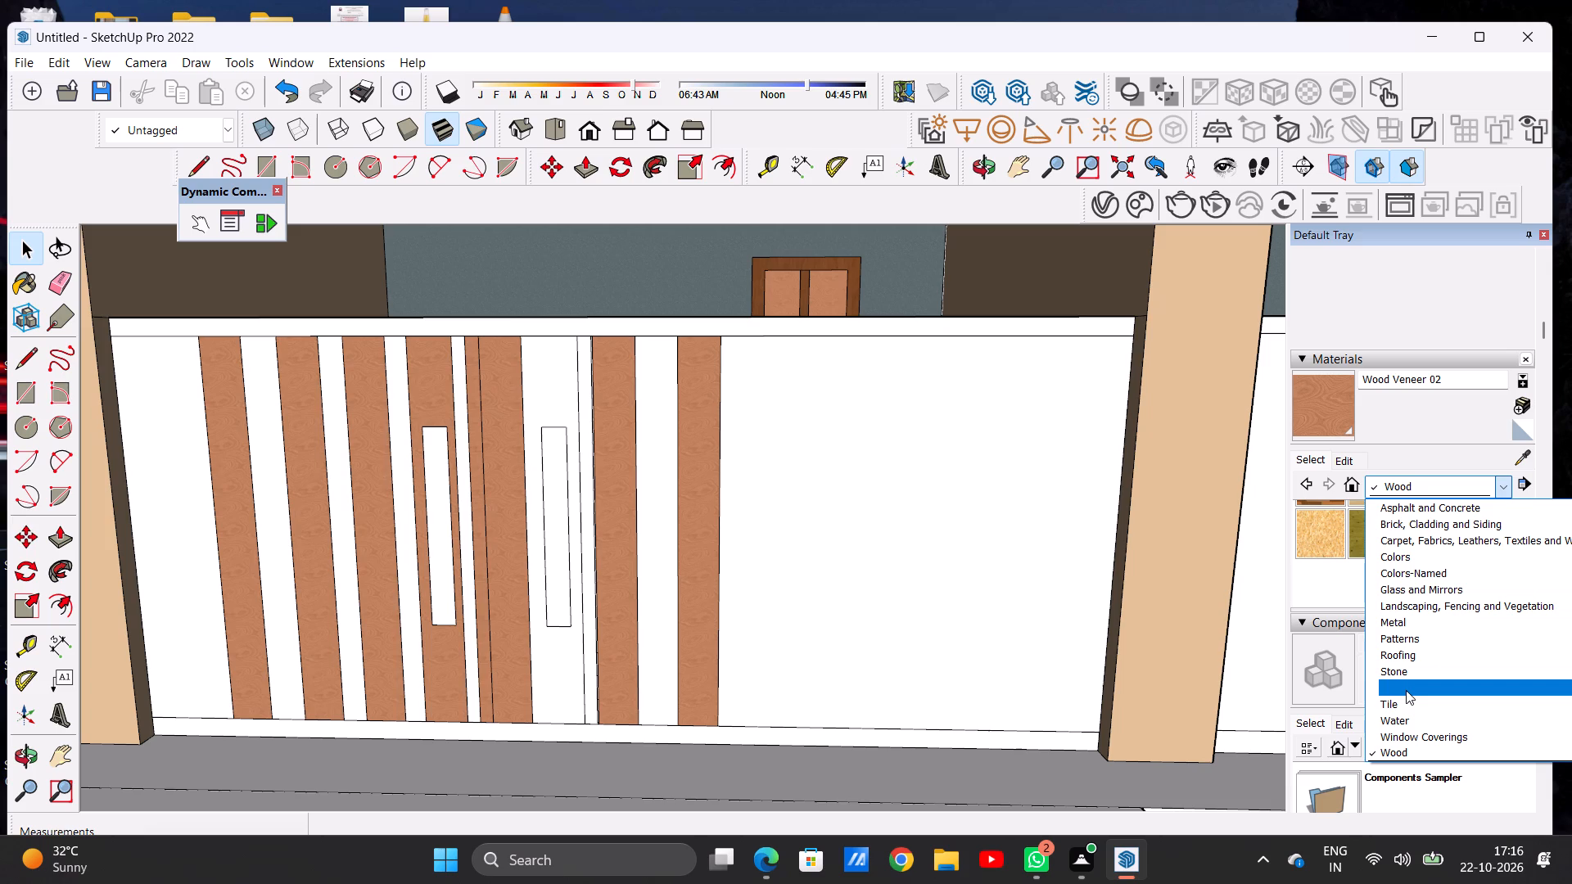
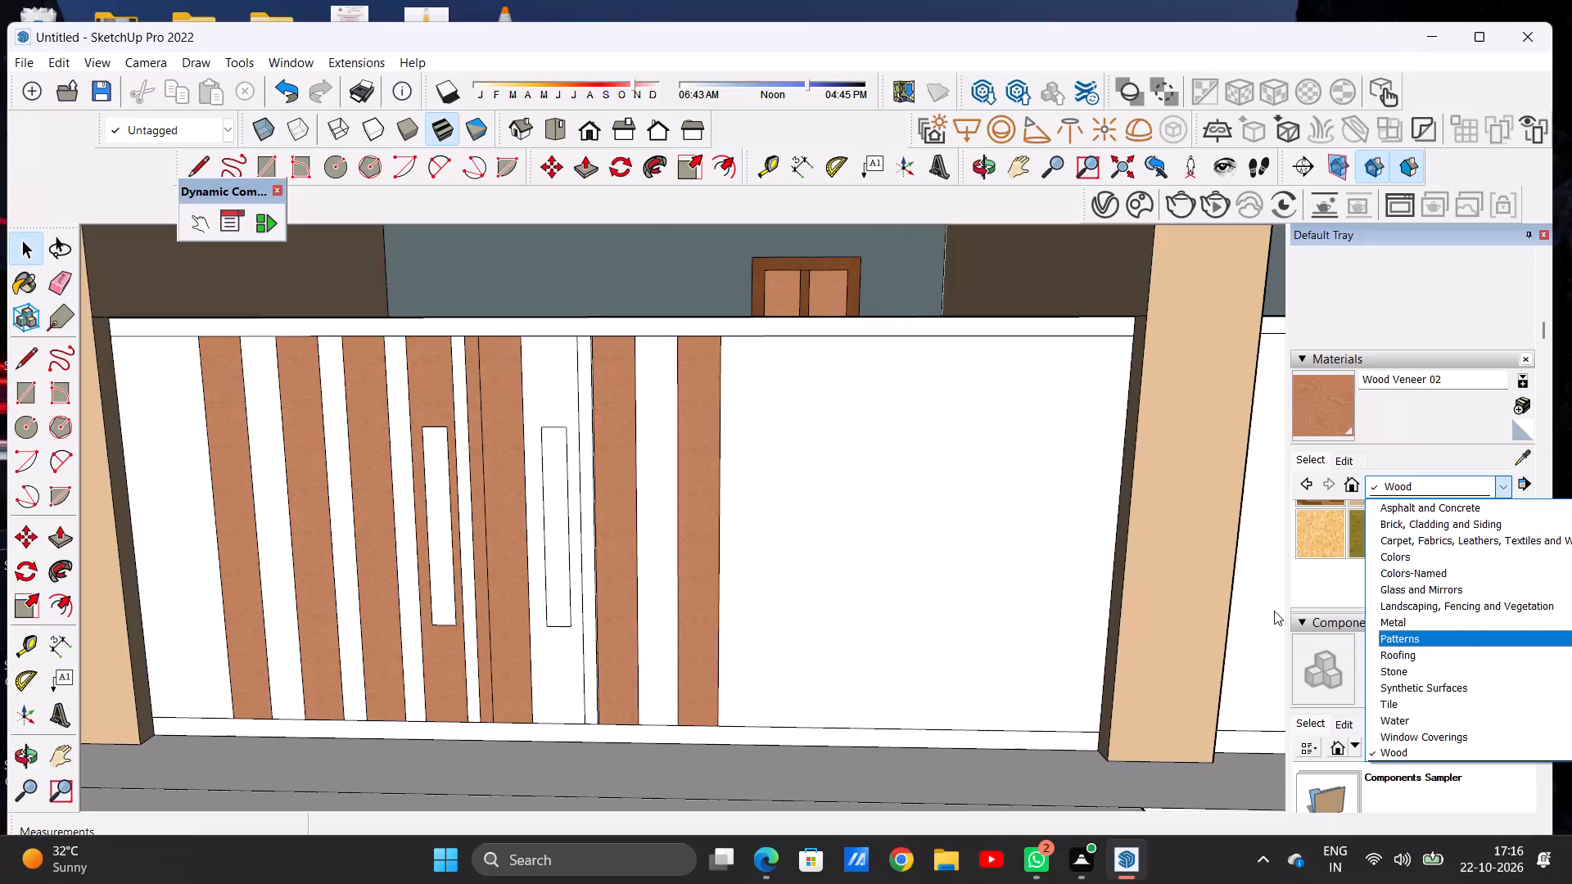
# Paint the narrow veneered strip just past the left bay's left door handle, beside the next wide strip, with the named colour 0128_White.
pyautogui.scroll(-6, 659, 552)
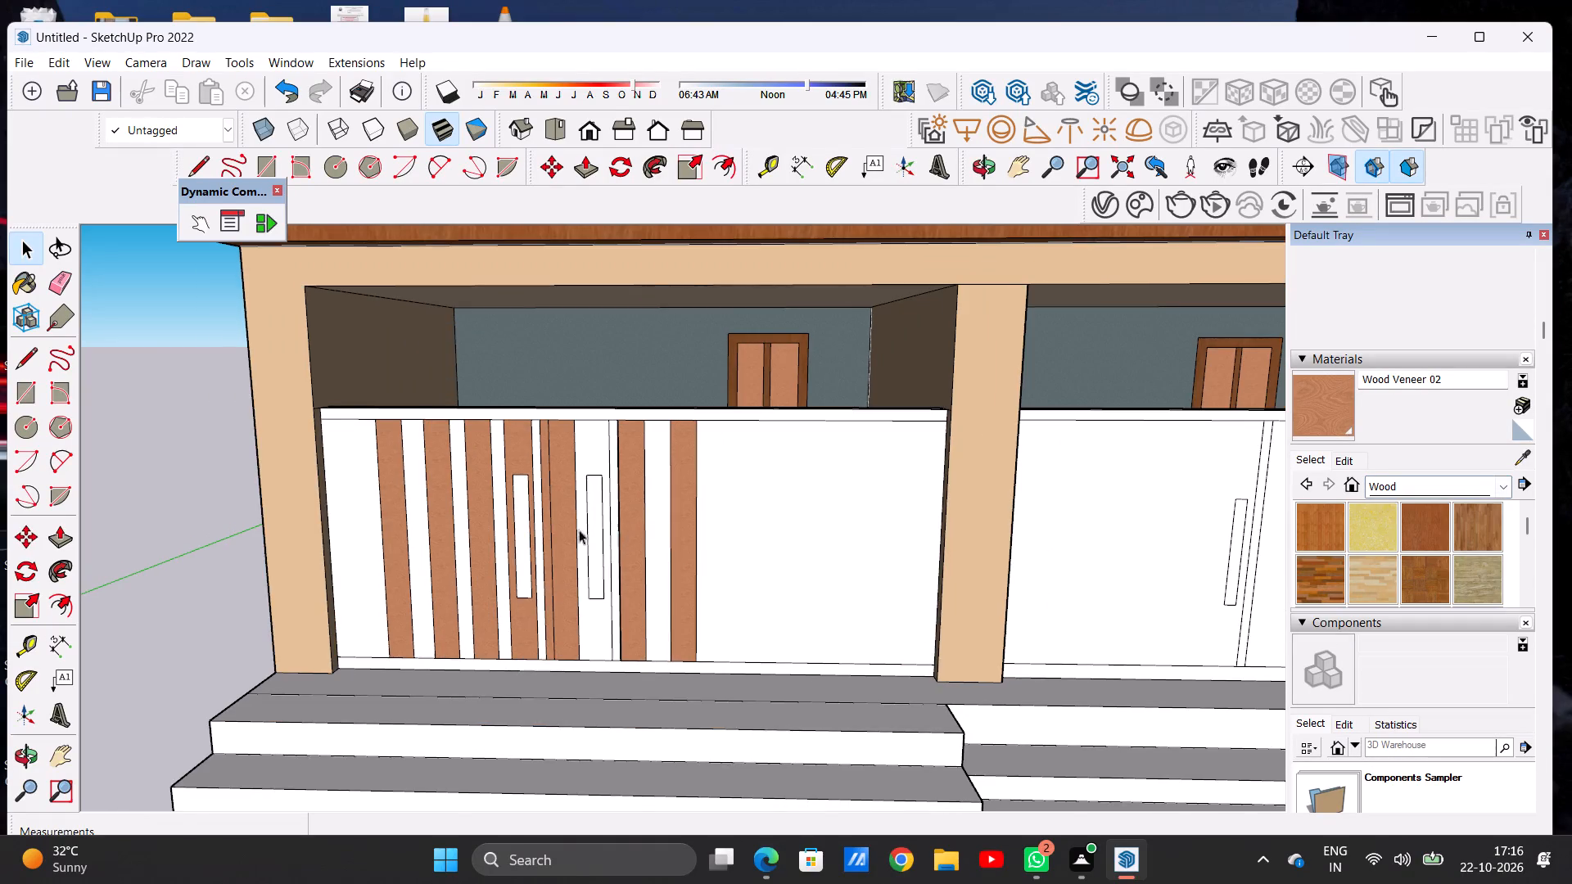
pyautogui.scroll(12, 505, 527)
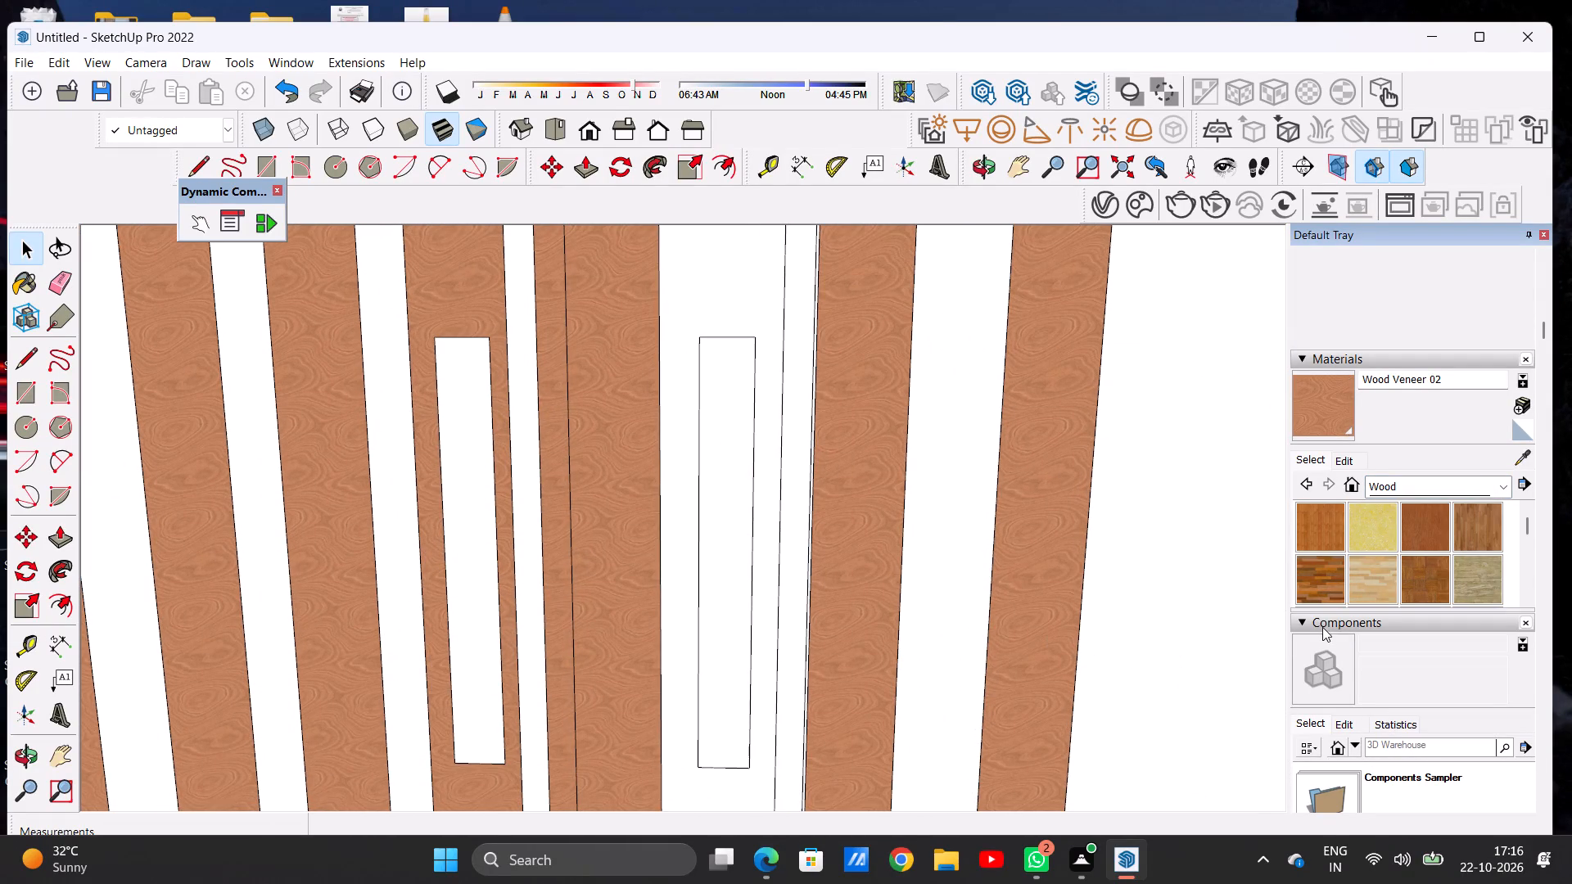
pyautogui.click(1453, 491)
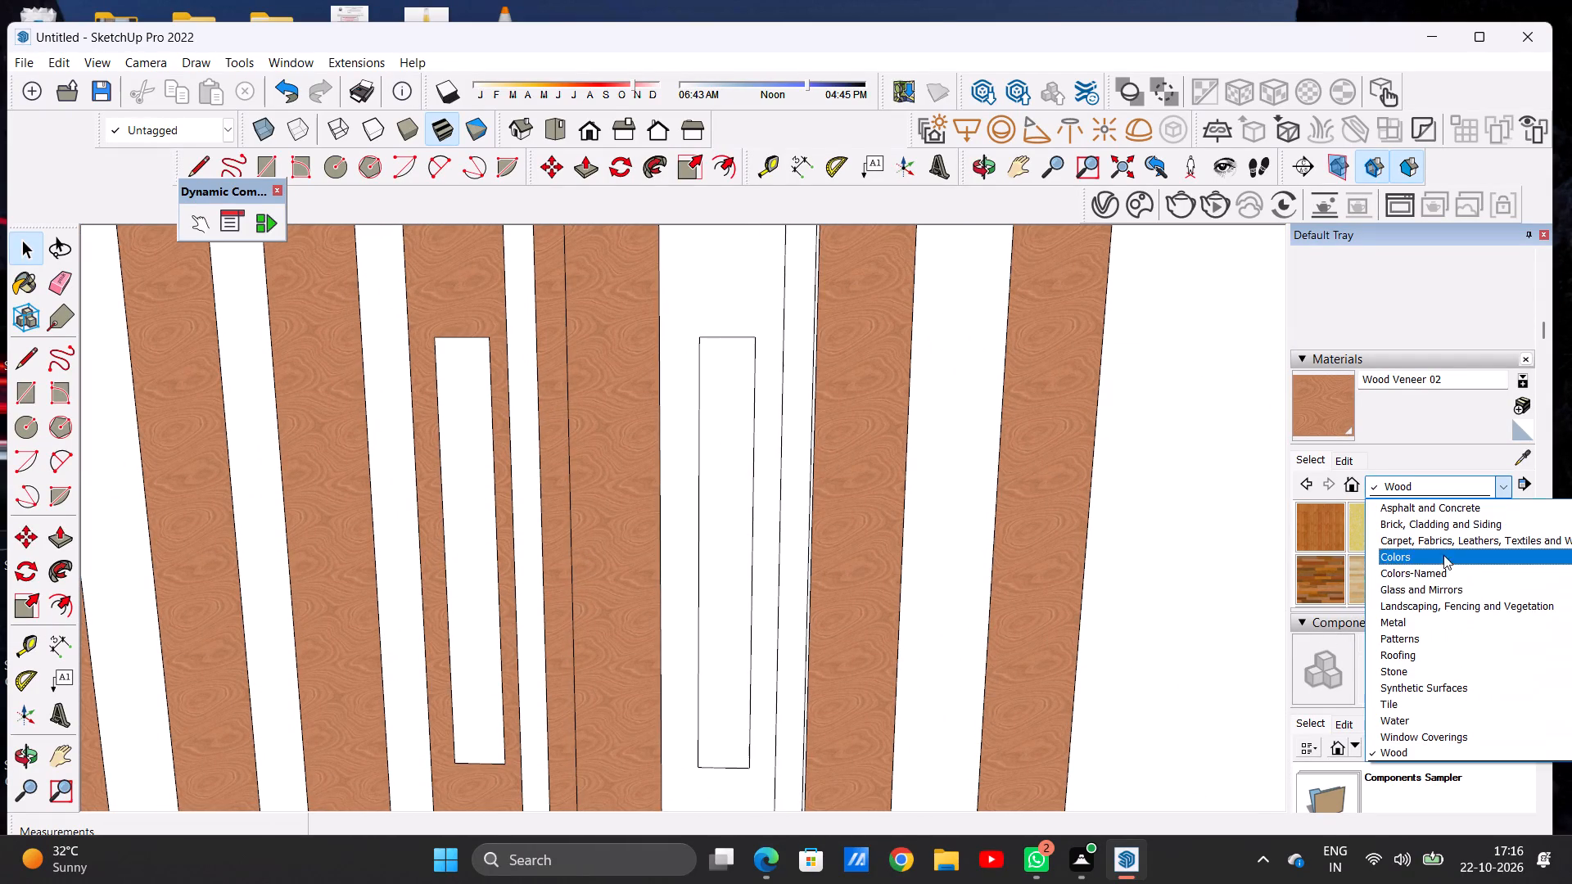
pyautogui.click(1434, 571)
pyautogui.scroll(-5, 1434, 571)
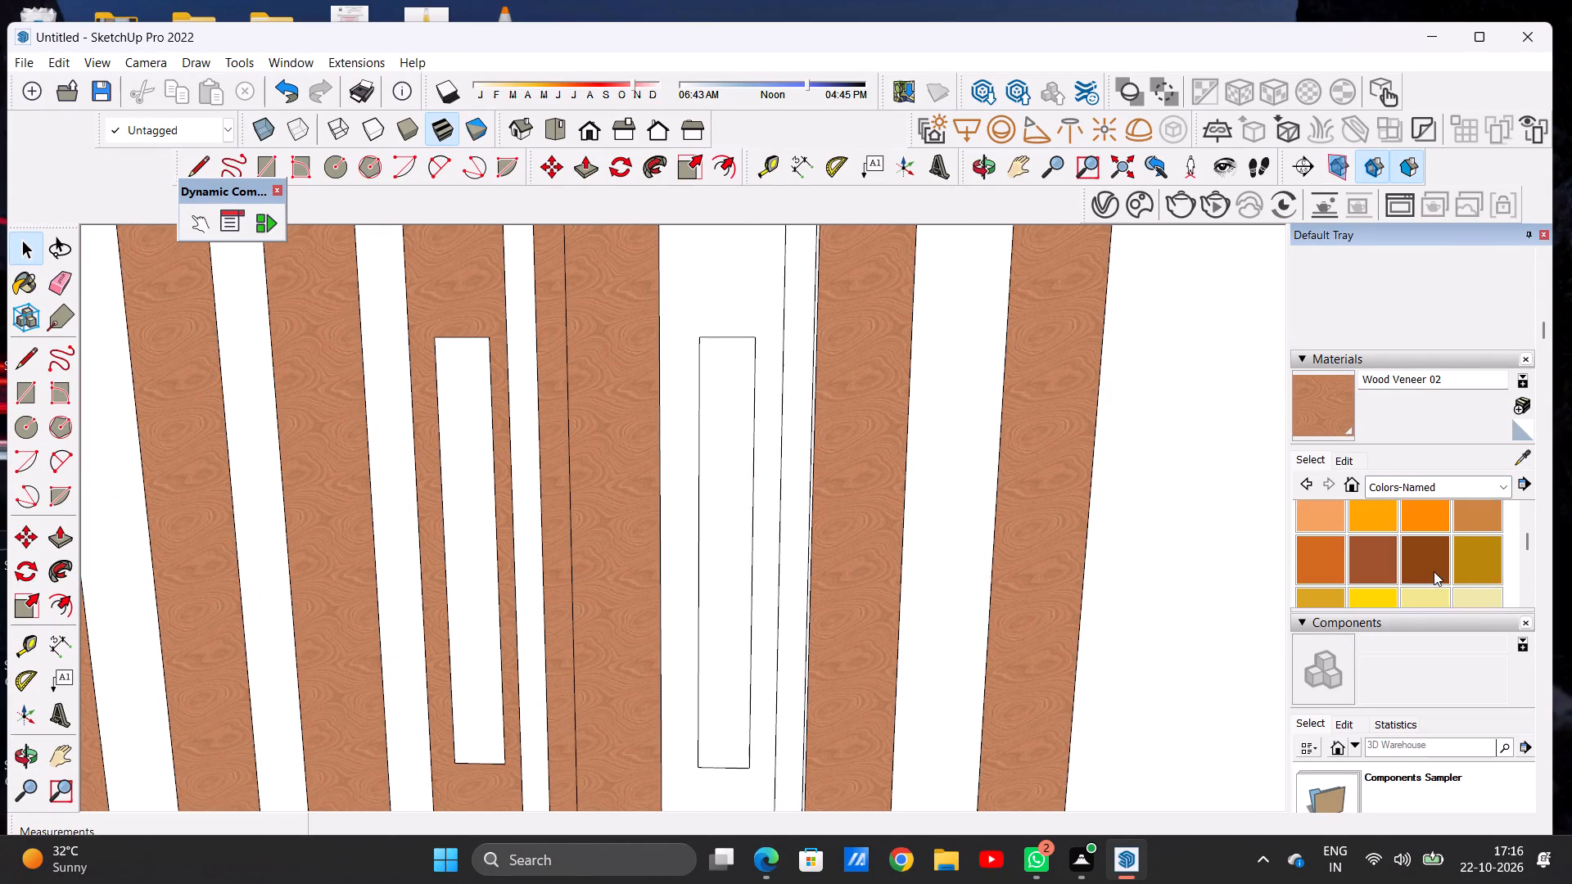
pyautogui.scroll(-14, 1434, 571)
pyautogui.scroll(2, 1432, 571)
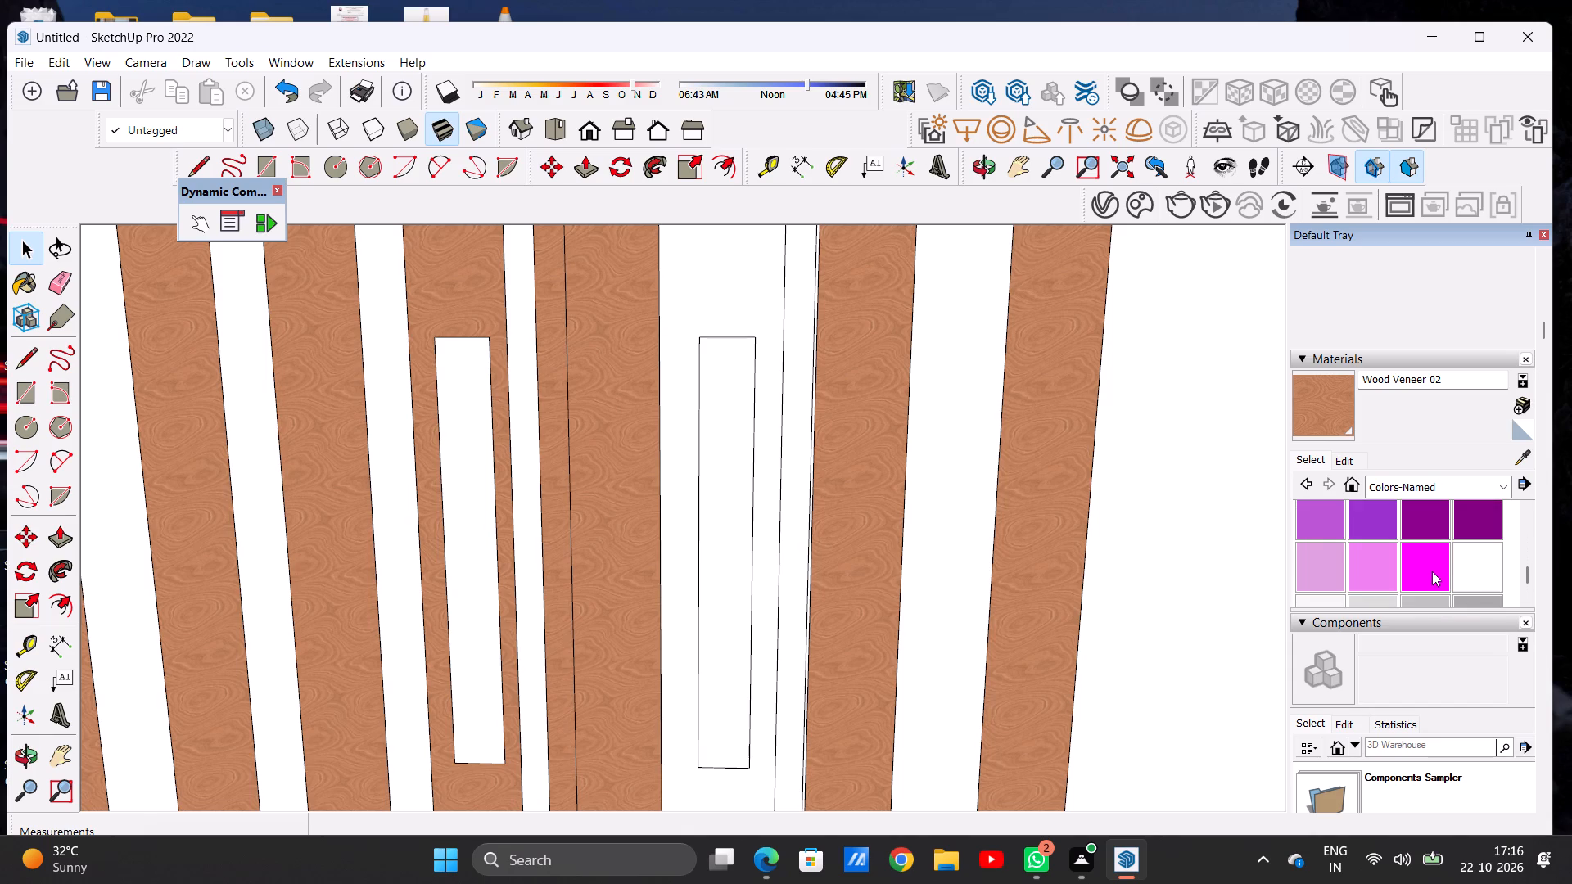
pyautogui.click(1488, 554)
pyautogui.scroll(5, 546, 500)
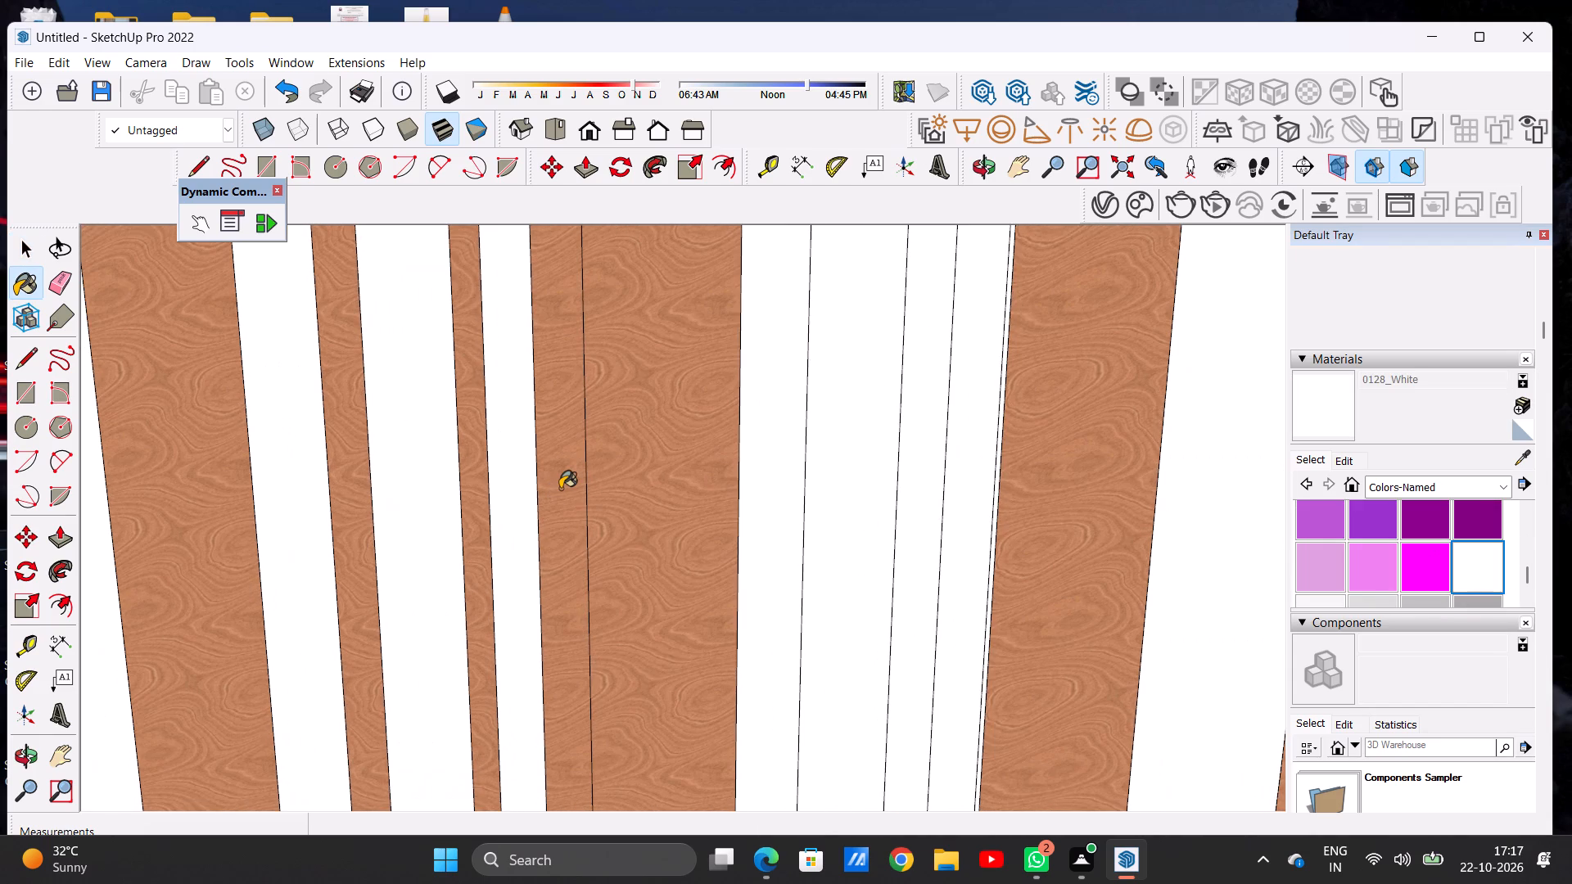
pyautogui.click(560, 489)
pyautogui.press('space')
# Examine the left bay's veneered door strips and handles up close and against the whole ground-floor front.
pyautogui.scroll(-11, 565, 458)
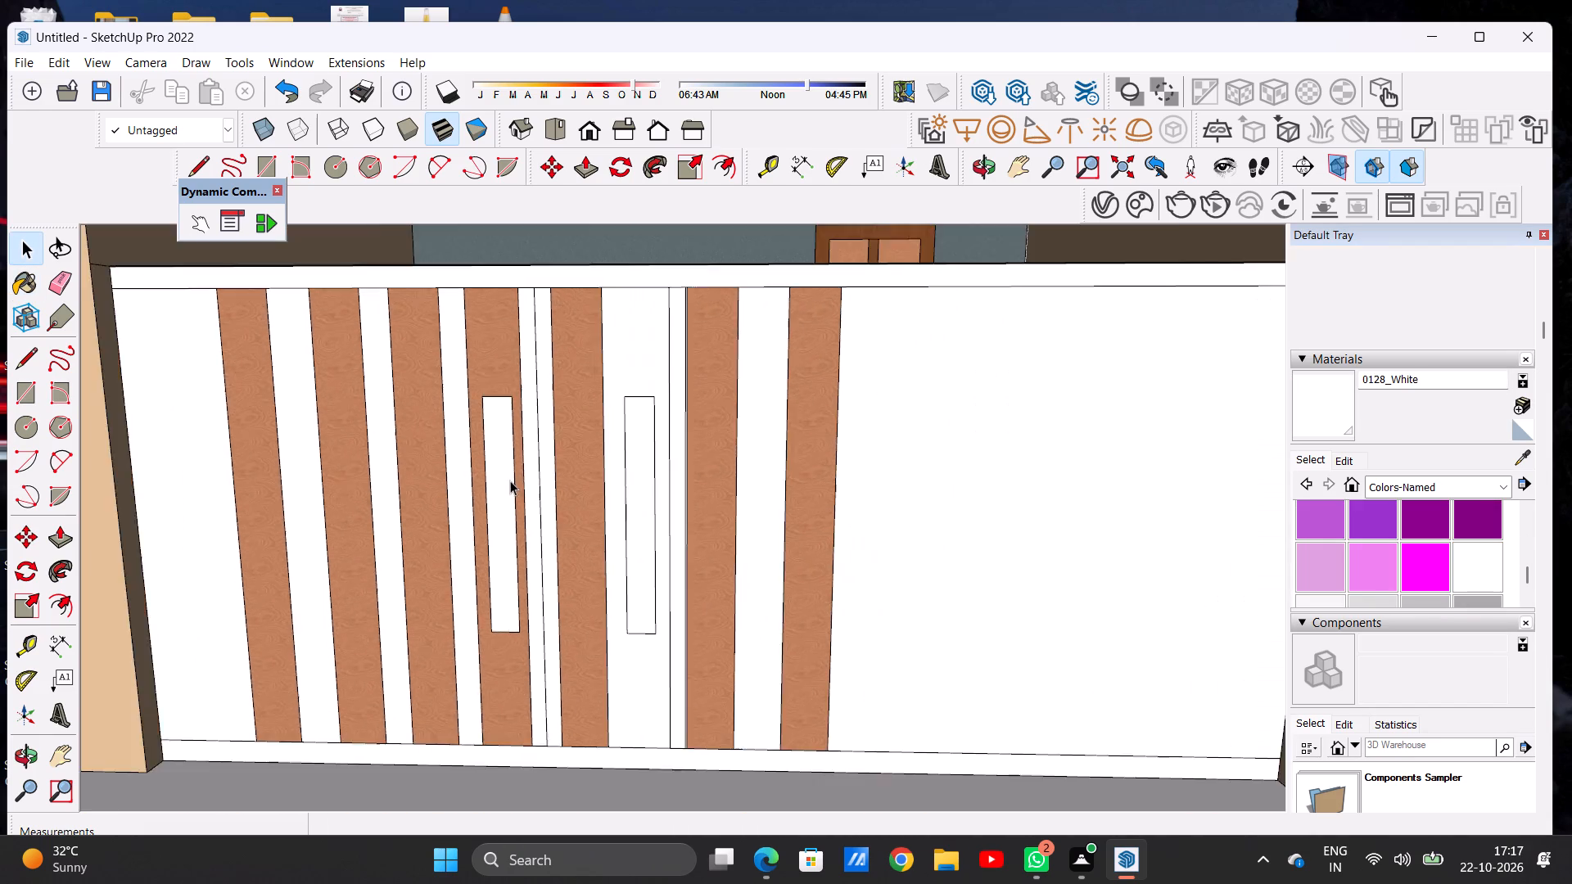
pyautogui.scroll(-12, 510, 480)
pyautogui.scroll(3, 618, 503)
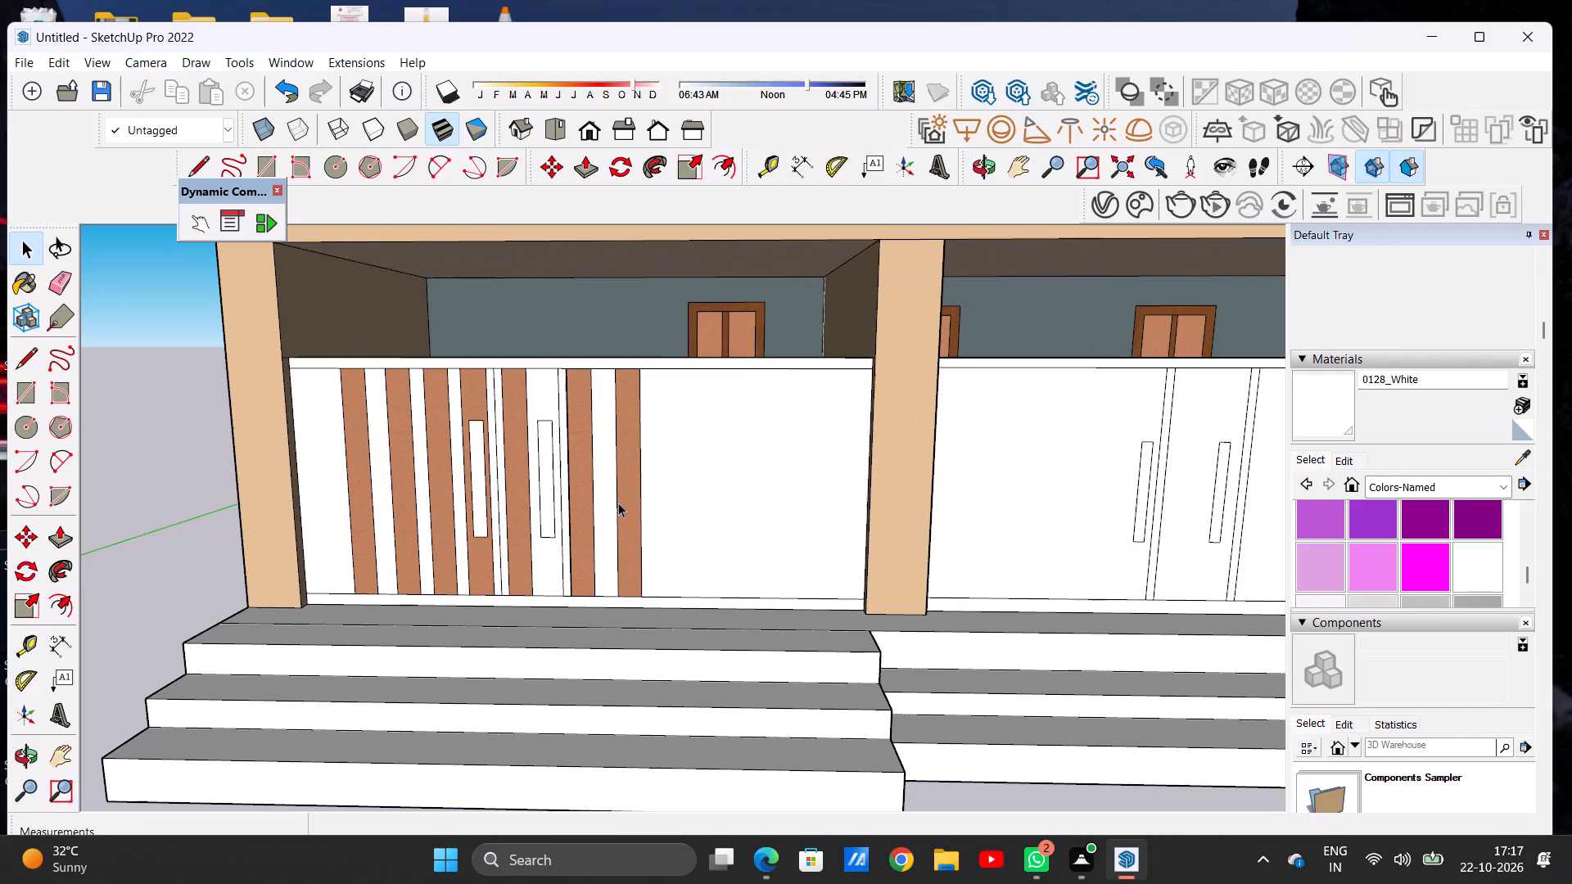
pyautogui.scroll(-10, 618, 503)
pyautogui.scroll(-2, 499, 469)
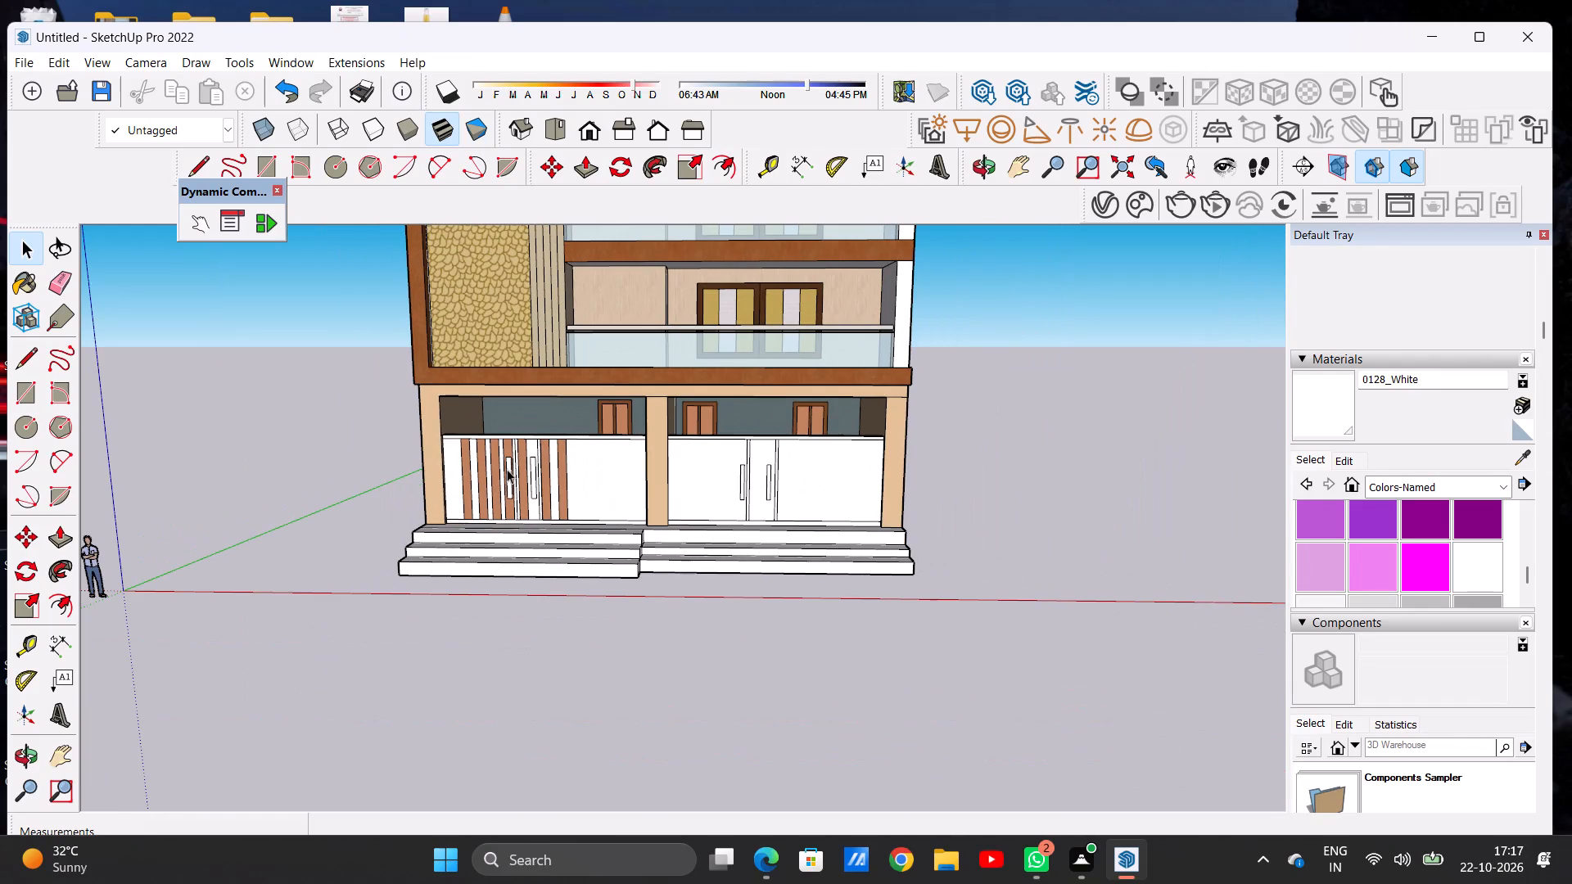
pyautogui.scroll(5, 556, 537)
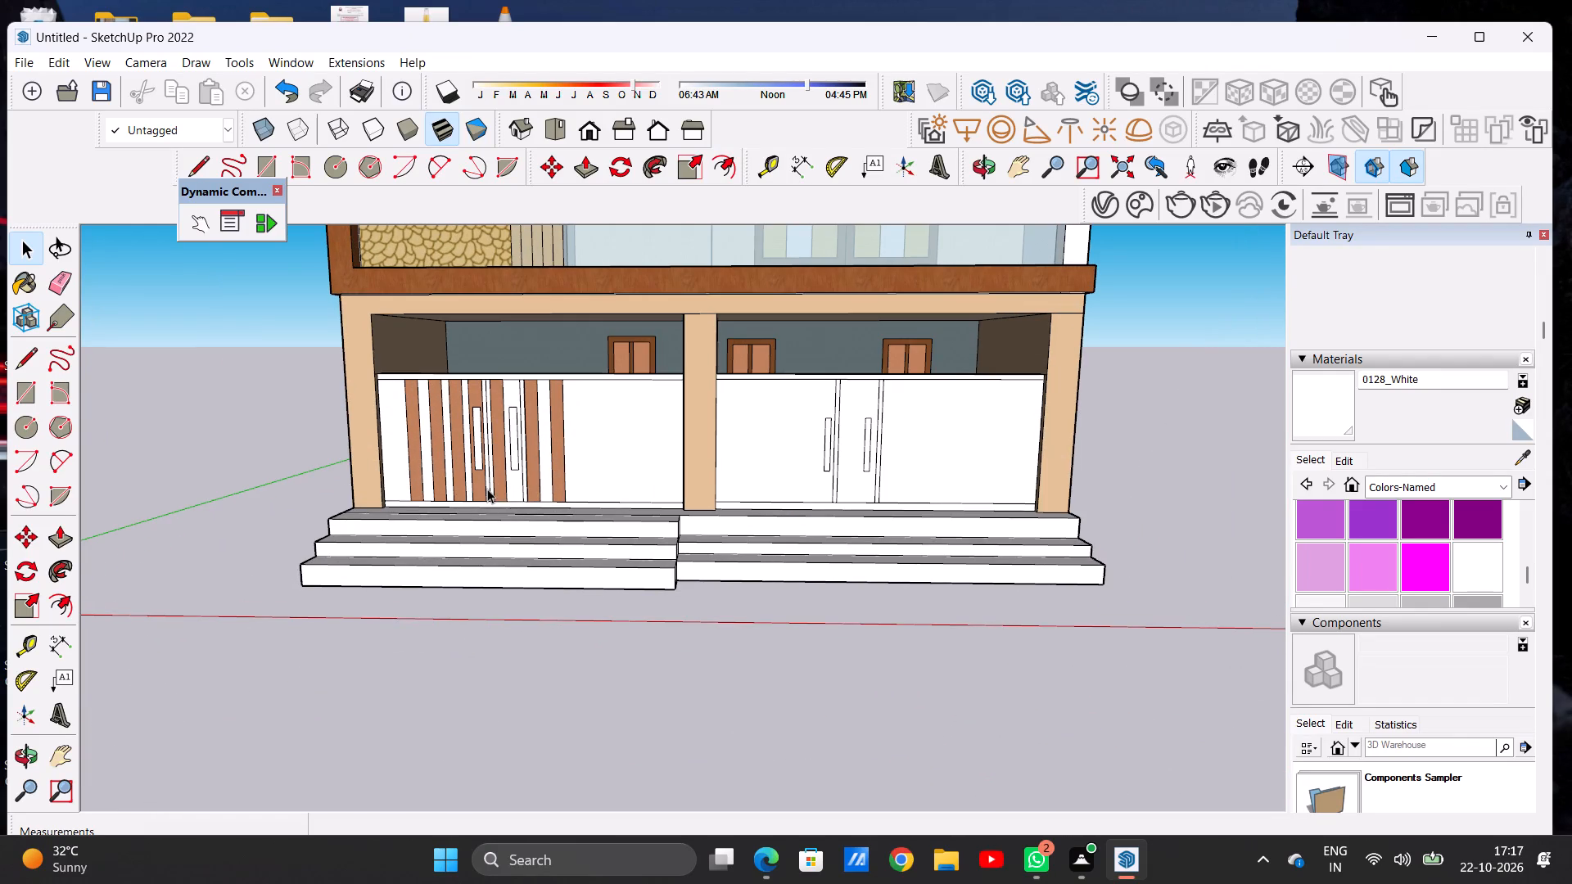
pyautogui.scroll(4, 513, 485)
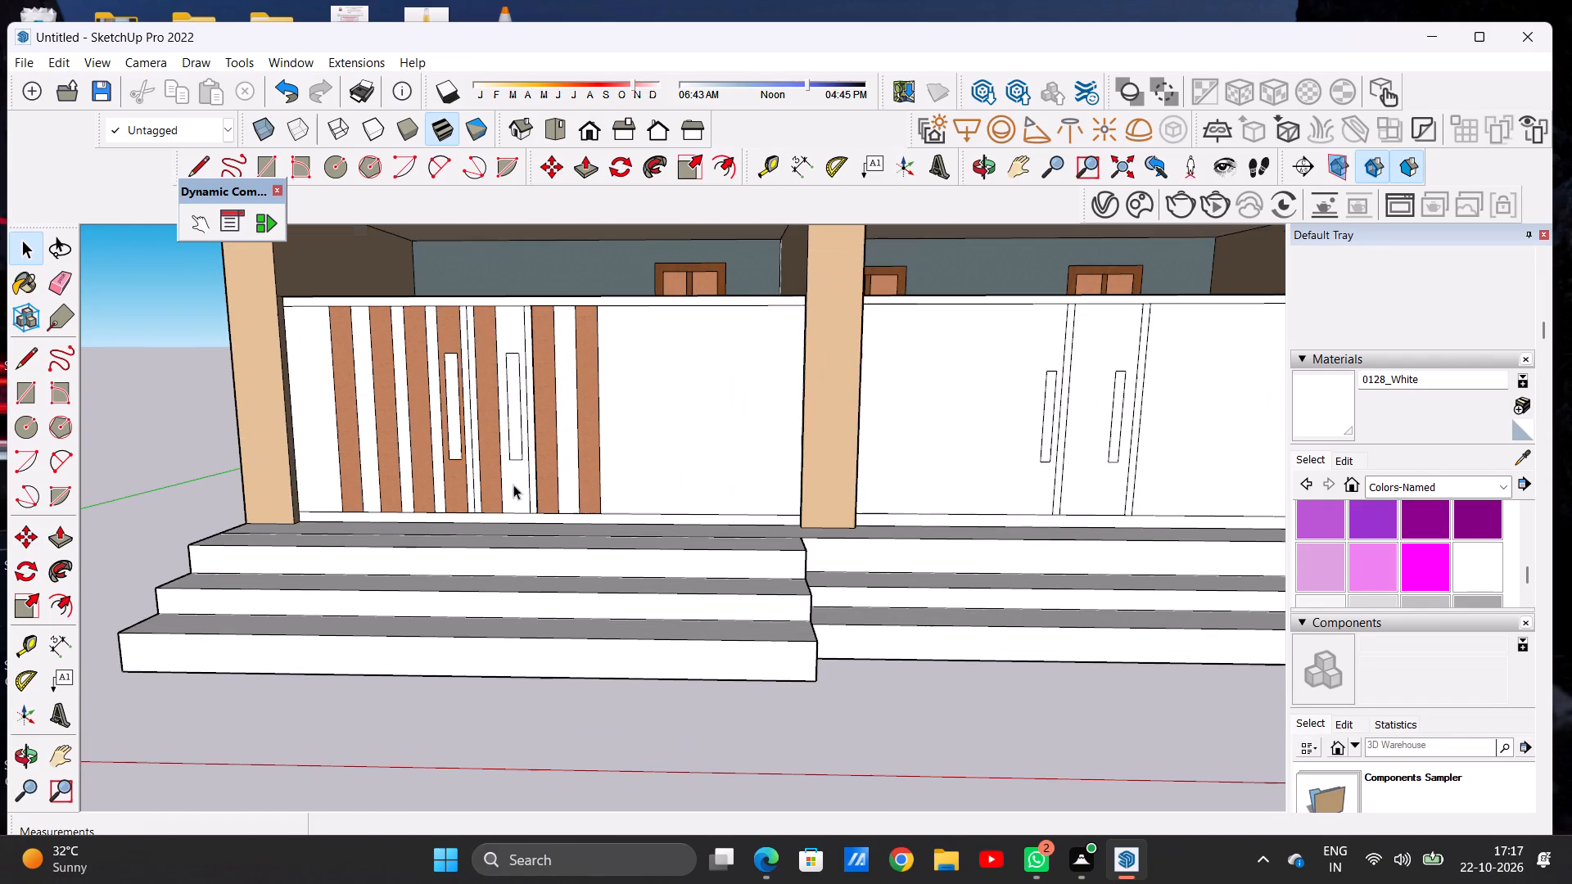
pyautogui.scroll(3, 513, 485)
pyautogui.scroll(-5, 513, 485)
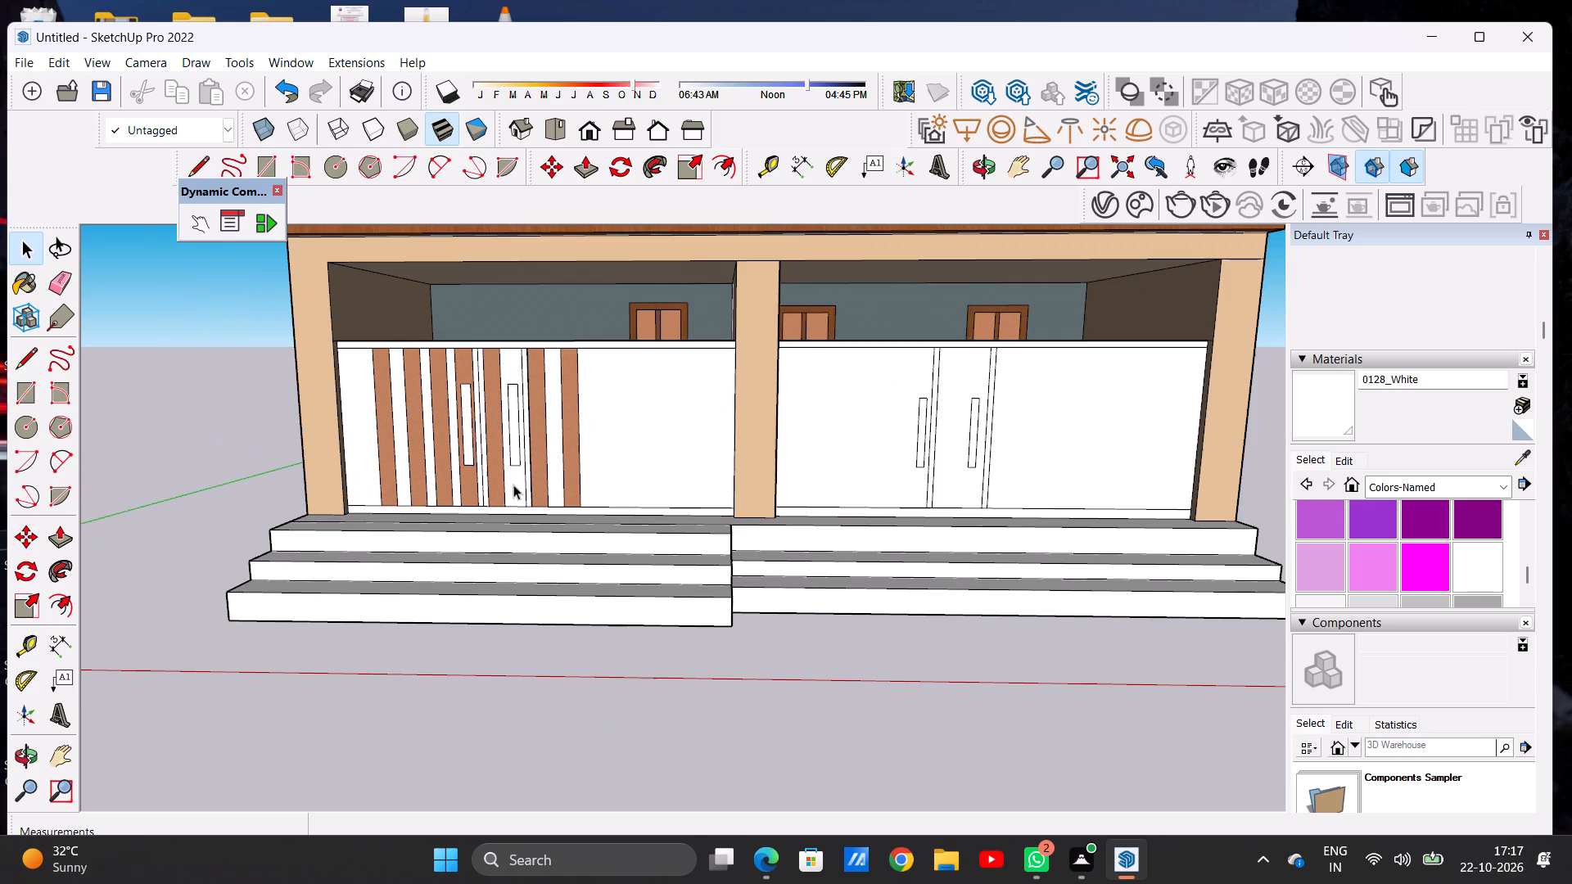
pyautogui.scroll(3, 513, 485)
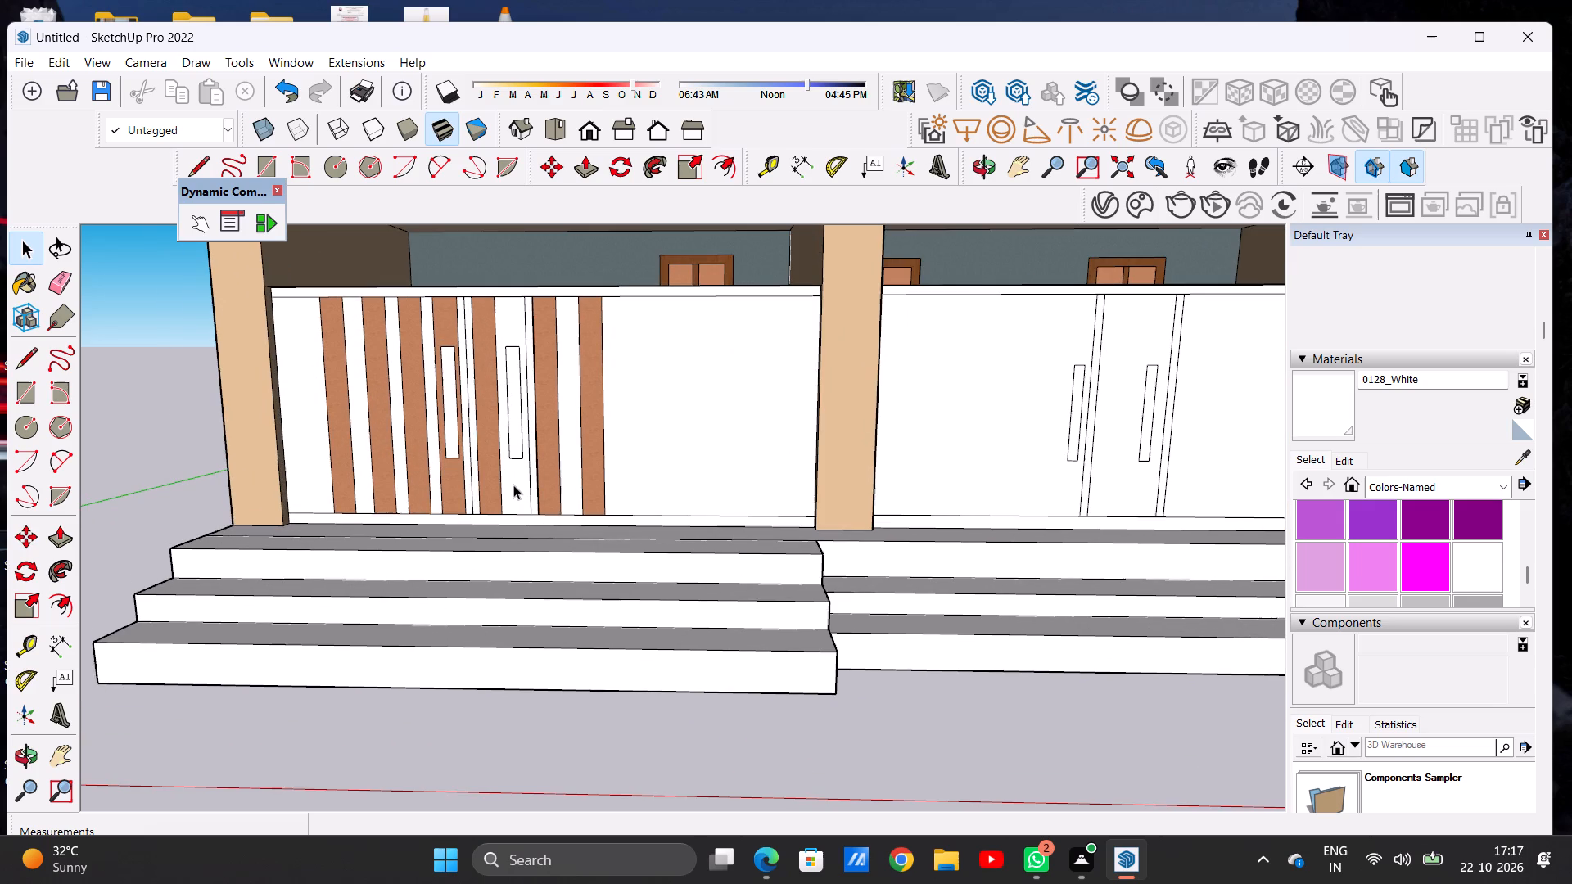
# Draw a vertical line about 9' 1" long just left of the left bay's right door handle, from the top band to the bottom band.
pyautogui.press('l')
pyautogui.scroll(6, 513, 485)
pyautogui.scroll(-6, 513, 485)
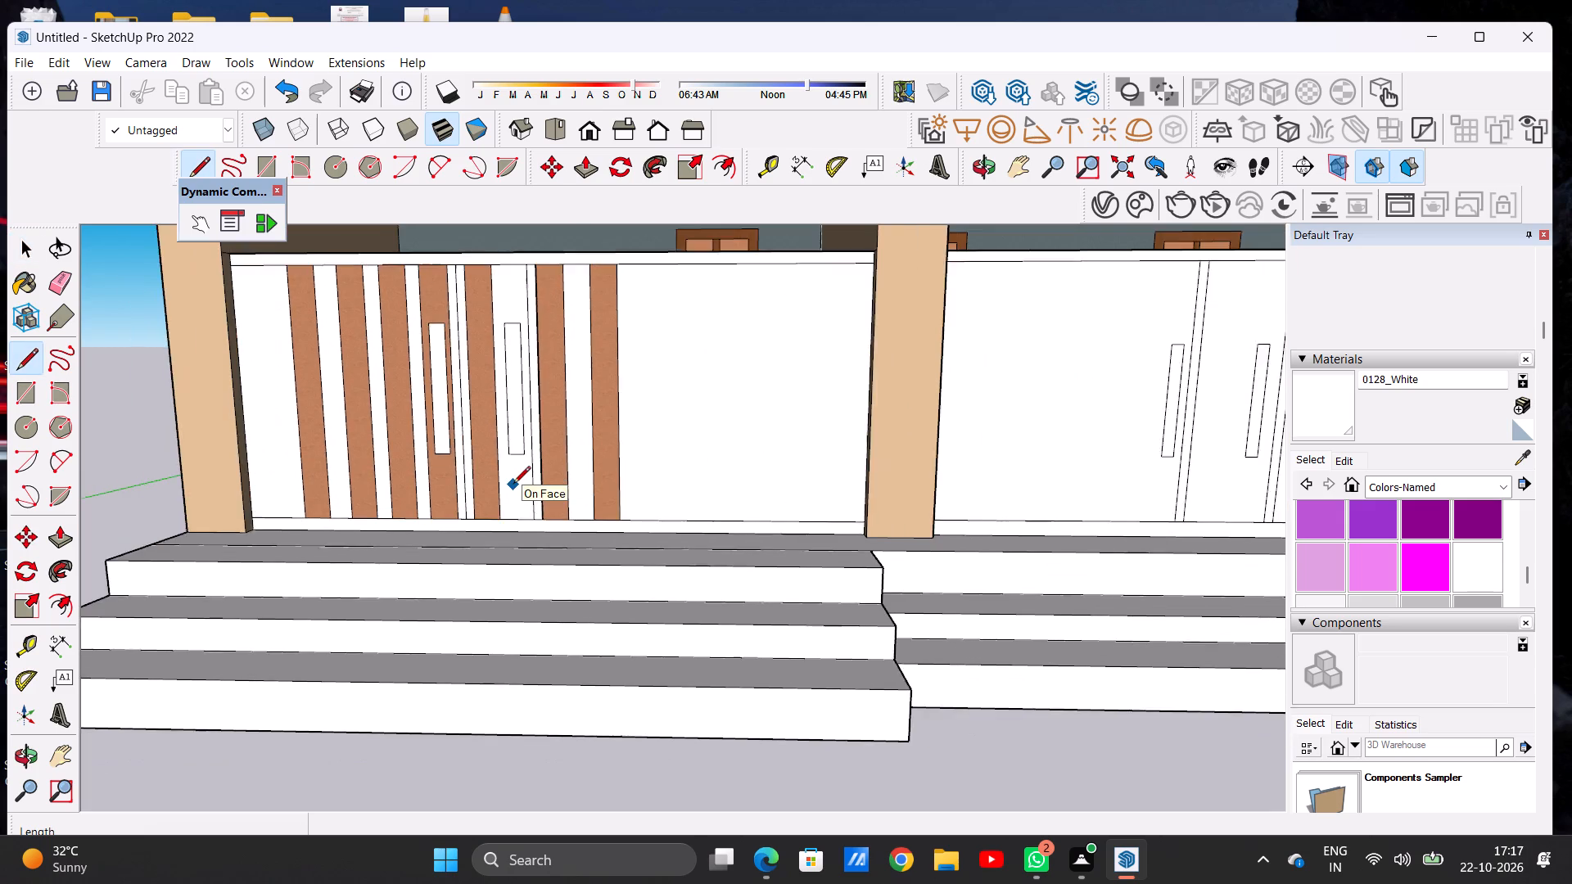
pyautogui.scroll(7, 513, 284)
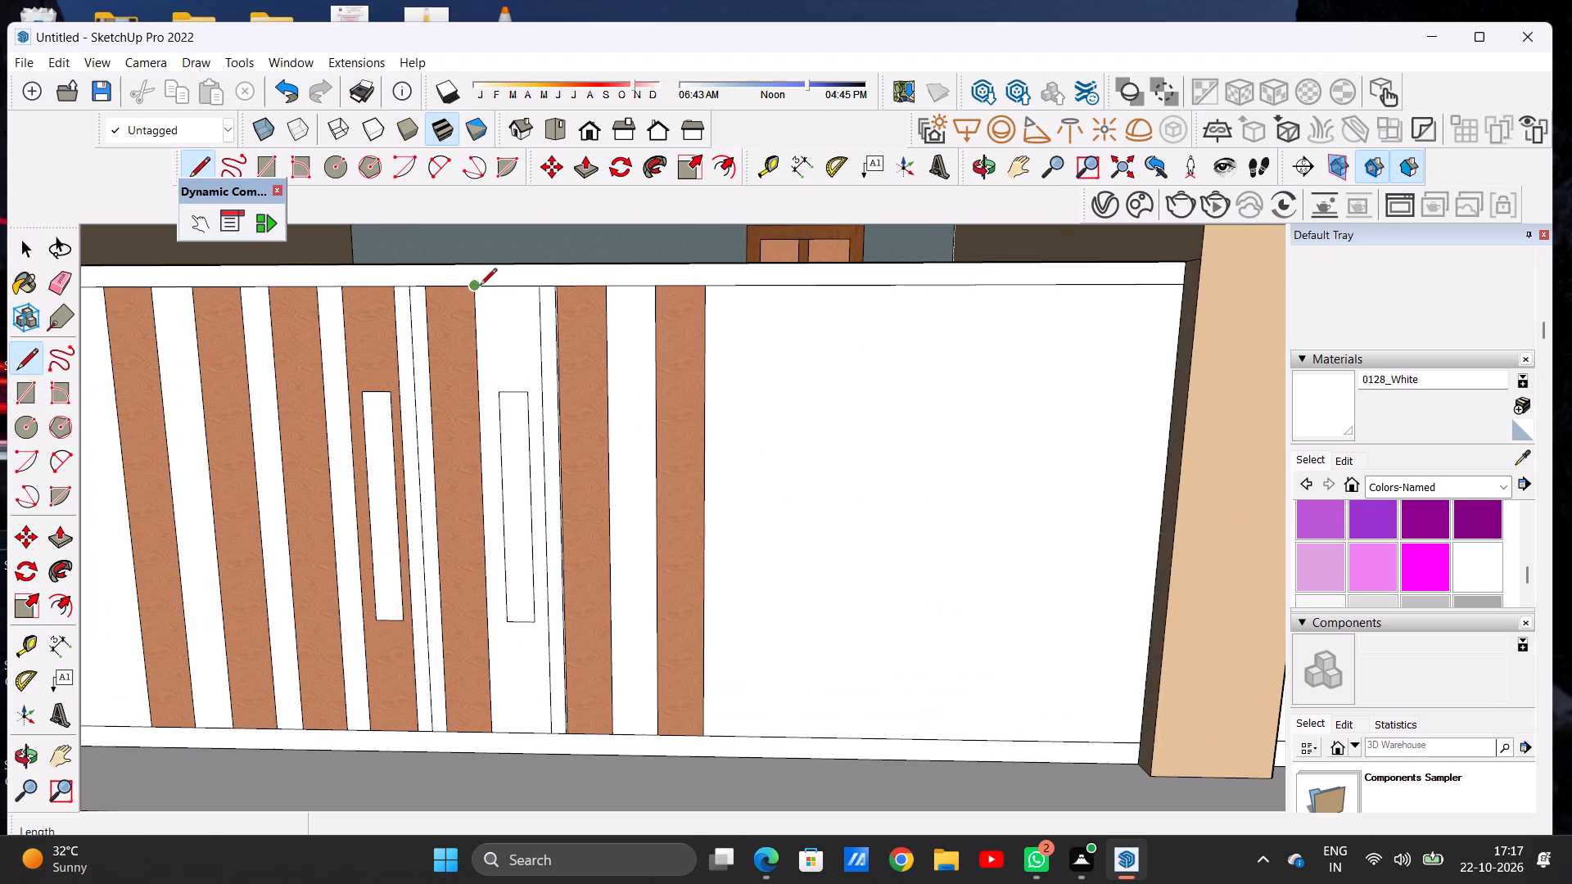
pyautogui.click(490, 285)
pyautogui.scroll(-7, 503, 384)
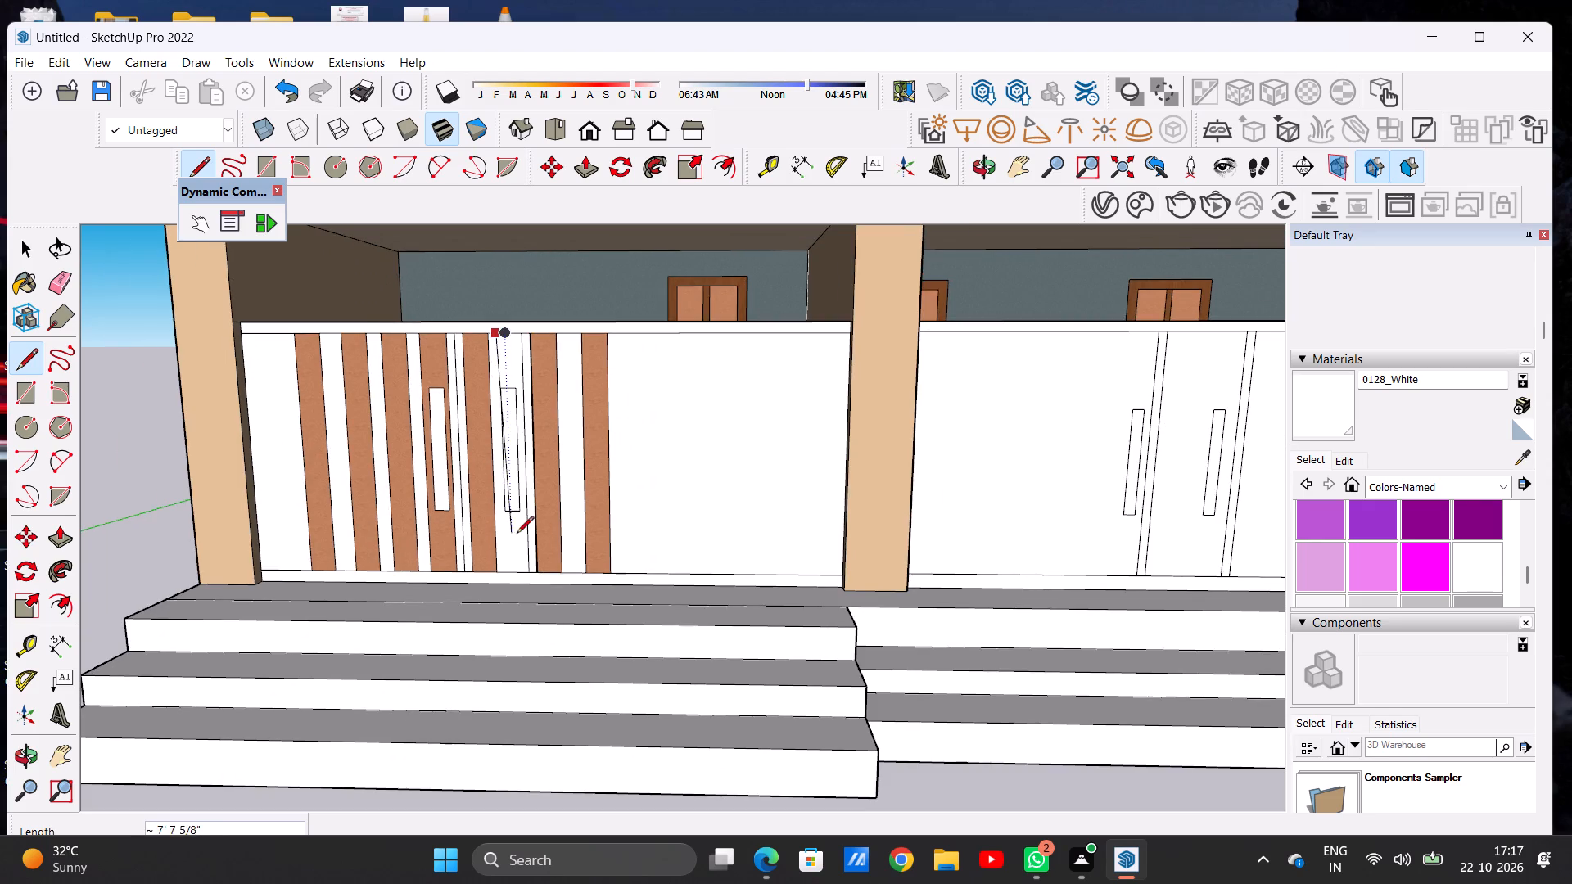
pyautogui.scroll(10, 517, 534)
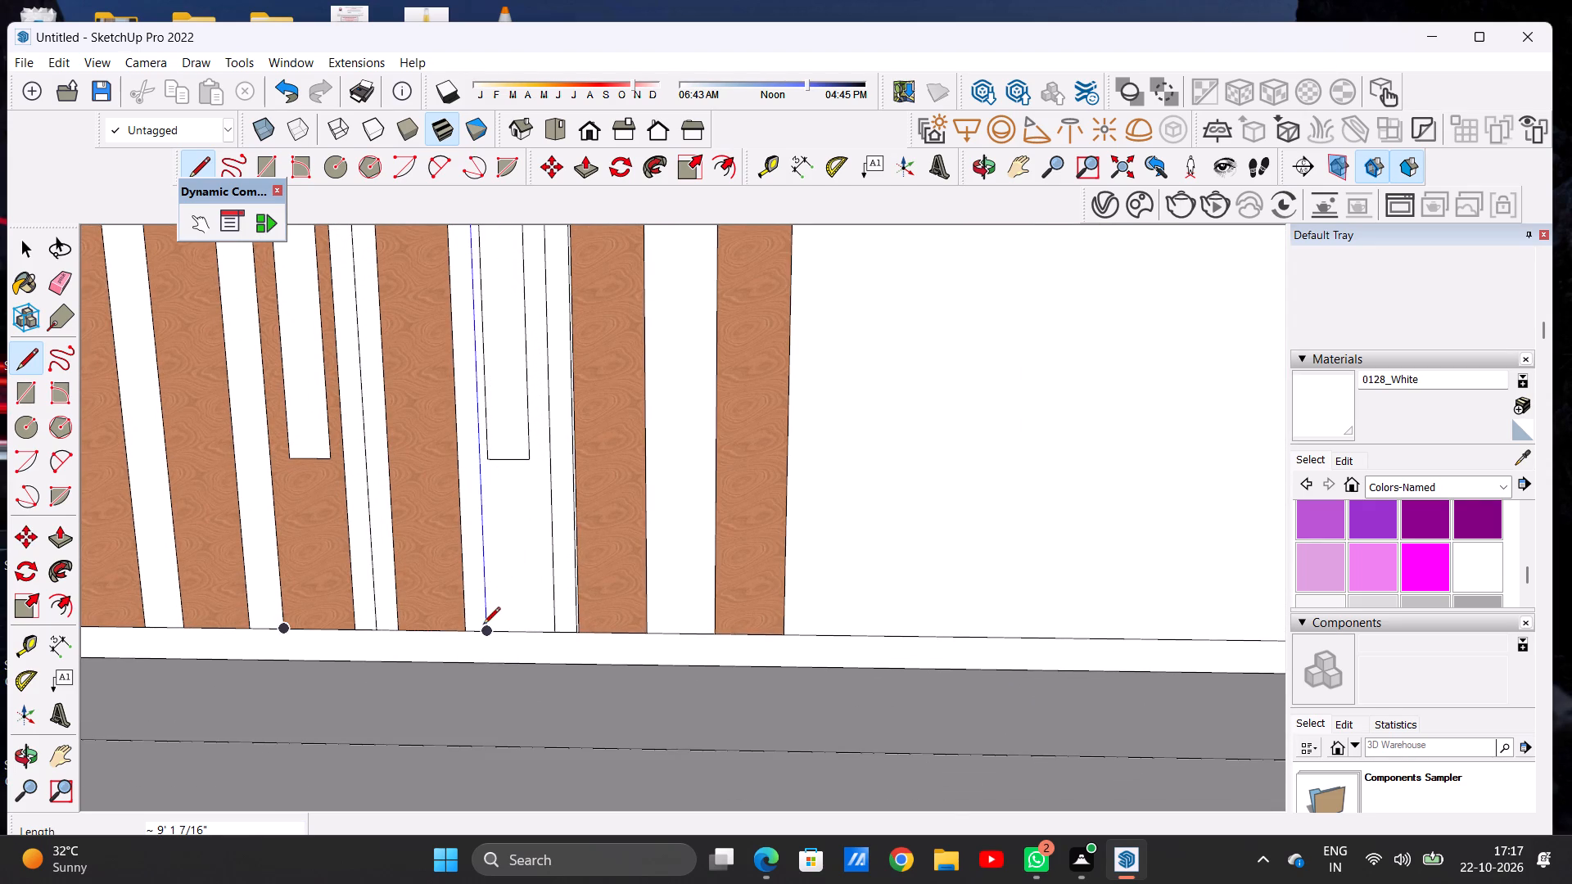
pyautogui.click(481, 625)
pyautogui.press('space')
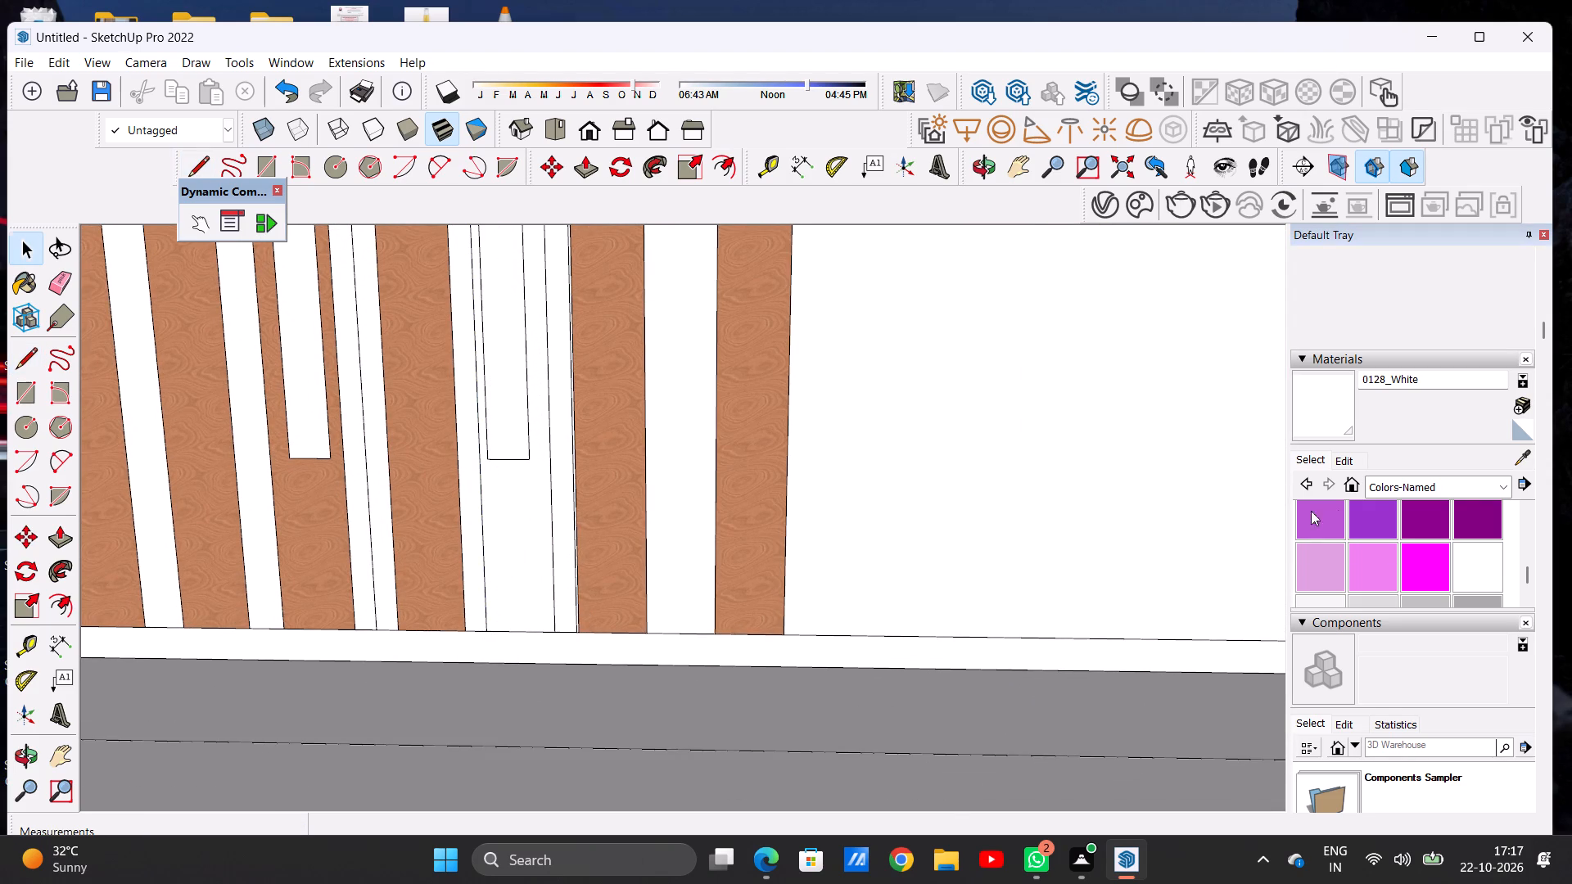
# Paint the strip surrounding the left bay's right door handle with Wood Veneer 02, leaving out the handle face.
pyautogui.click(1370, 492)
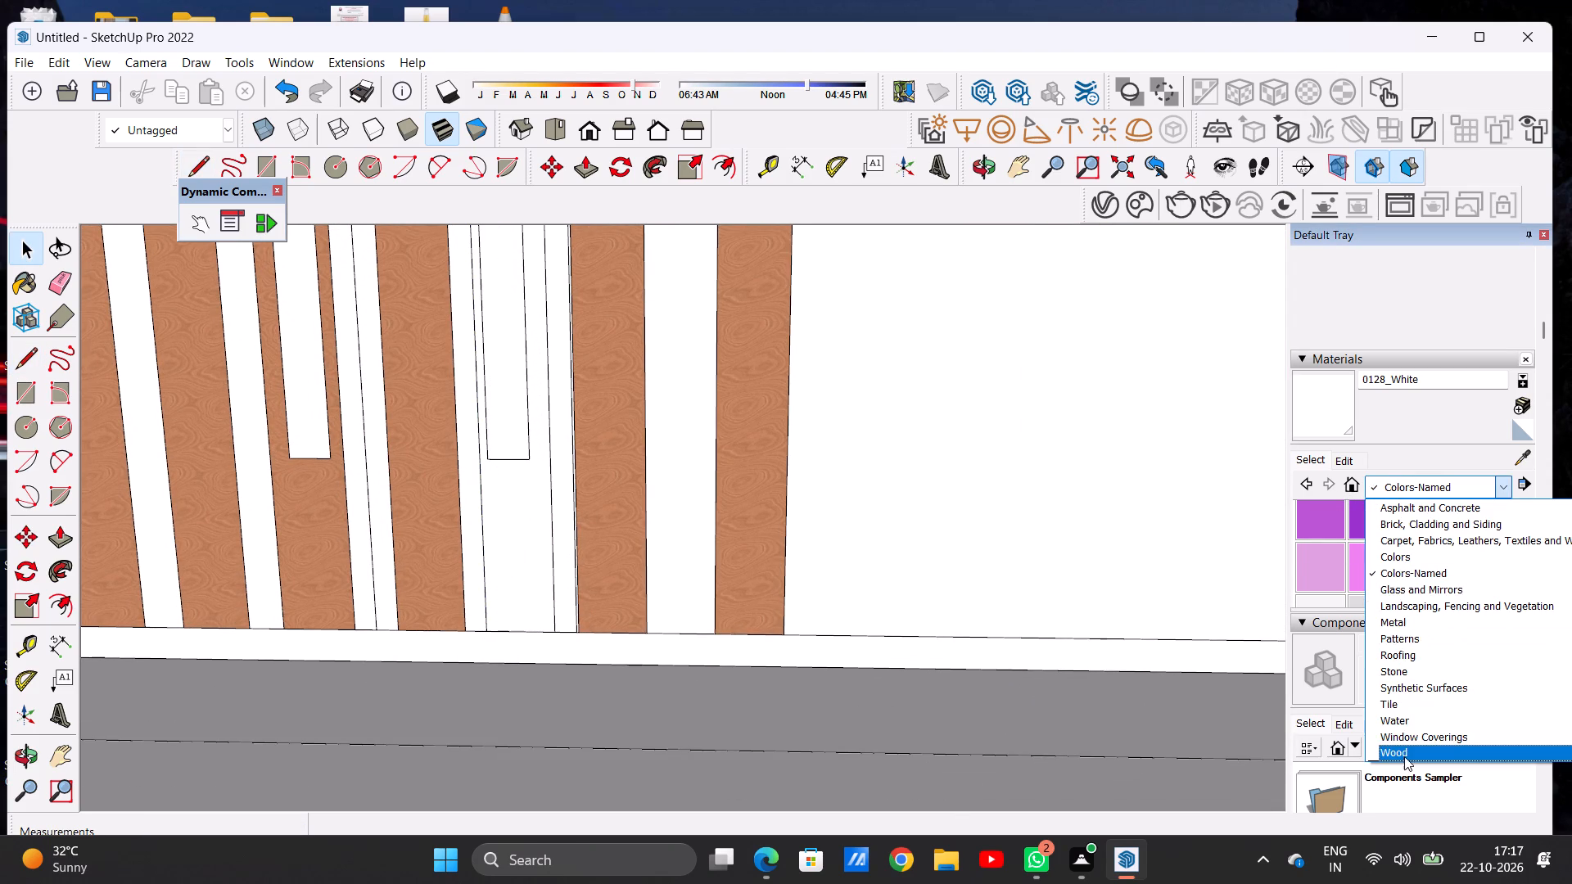
pyautogui.click(1403, 756)
pyautogui.scroll(-1, 1447, 550)
pyautogui.click(1465, 527)
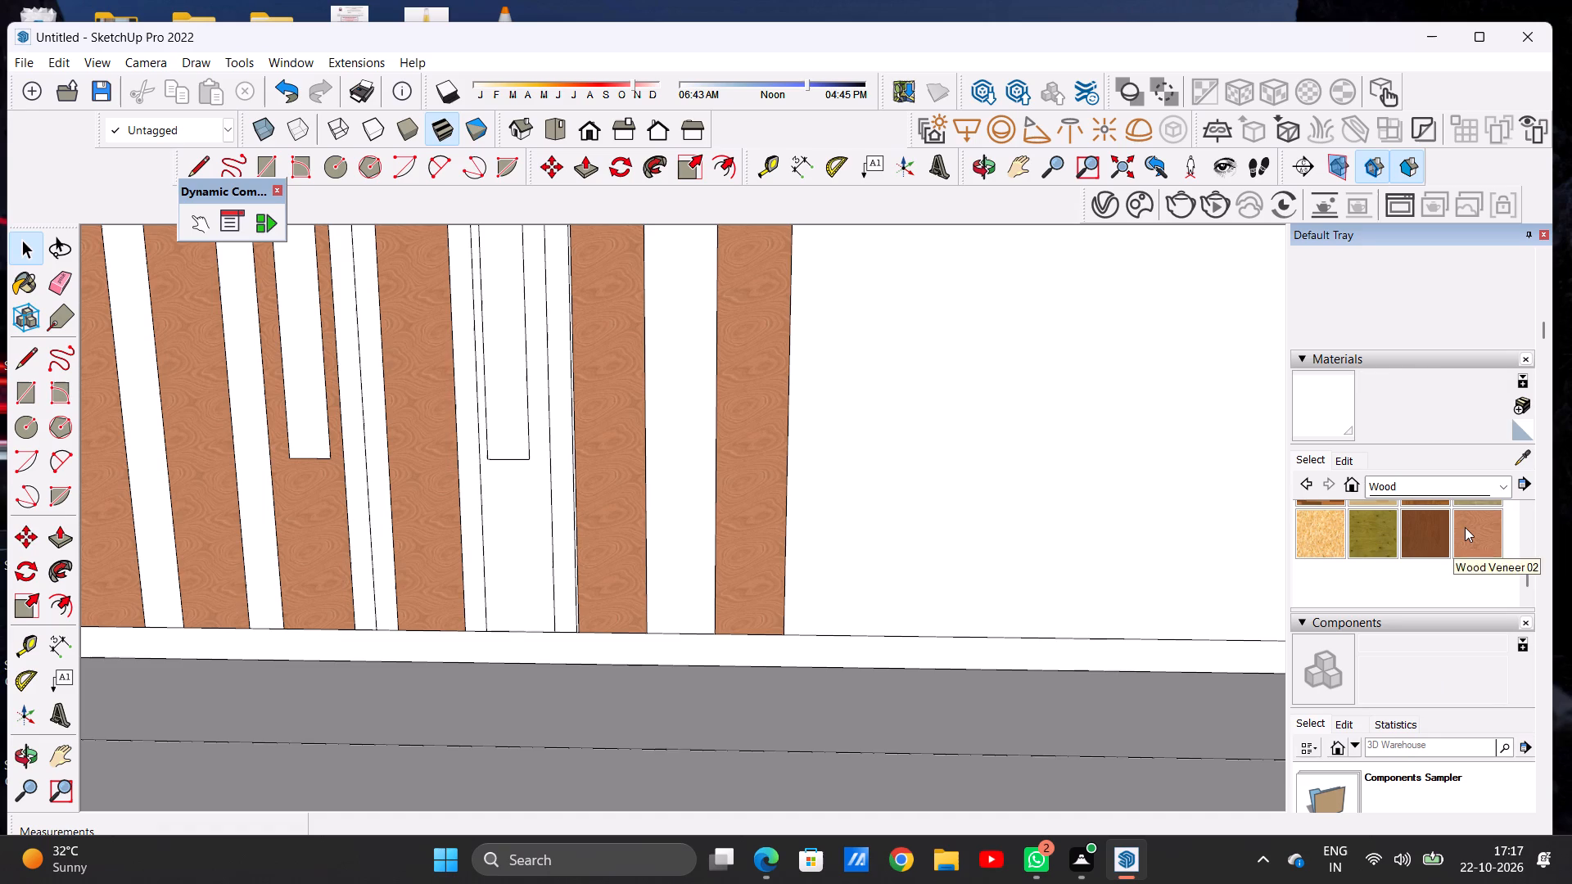
pyautogui.click(508, 504)
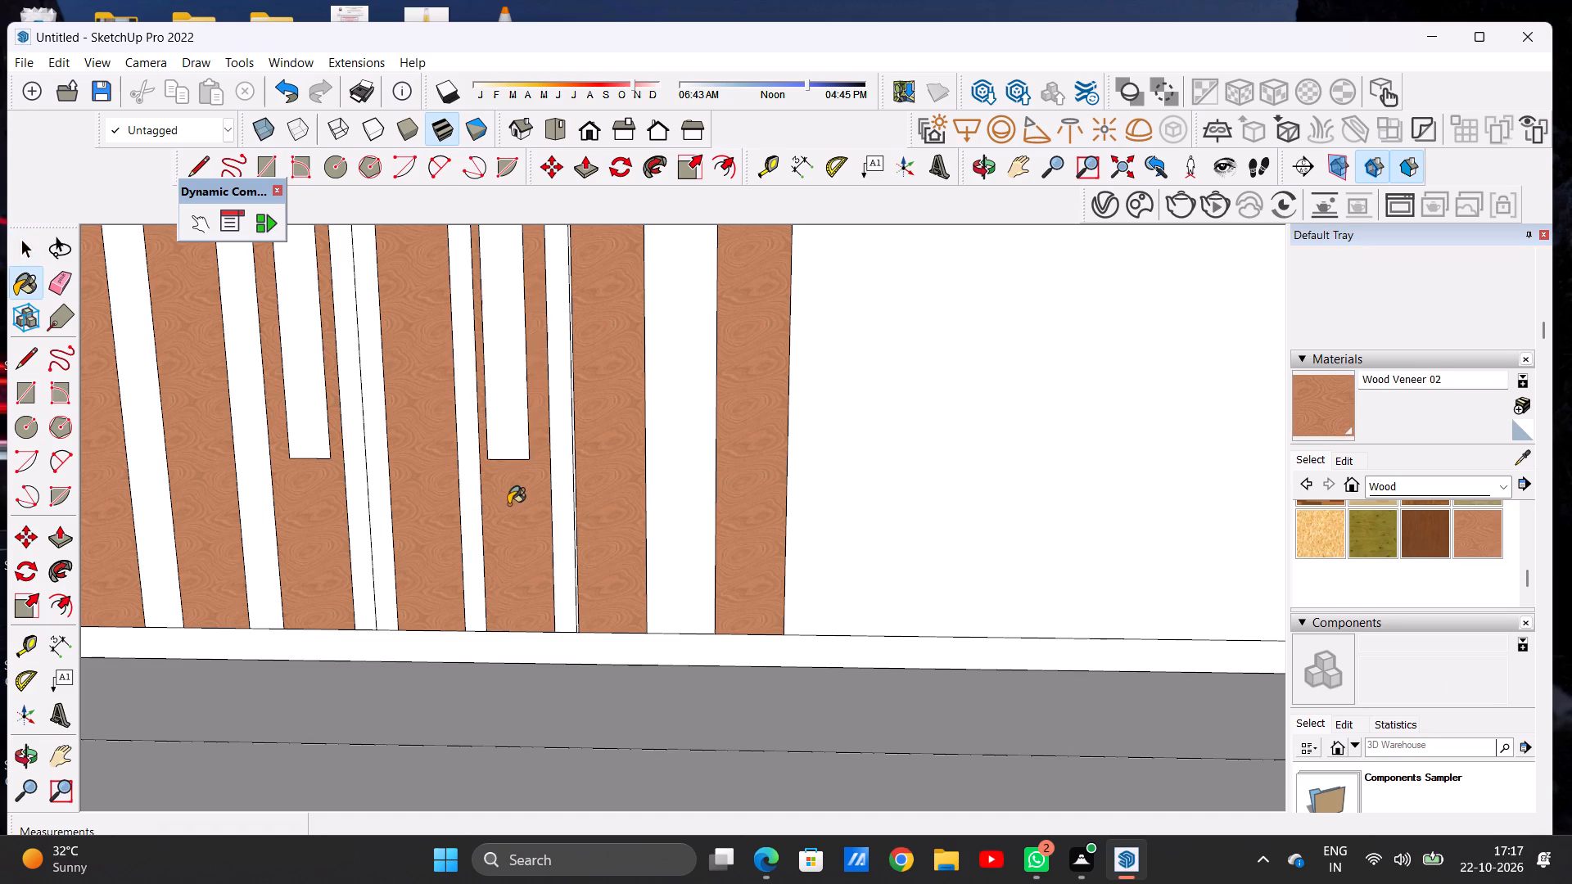
pyautogui.press('space')
# Examine the left bay's finished strip pattern against the plain right bay of the ground-floor front.
pyautogui.scroll(-19, 509, 504)
pyautogui.scroll(7, 587, 468)
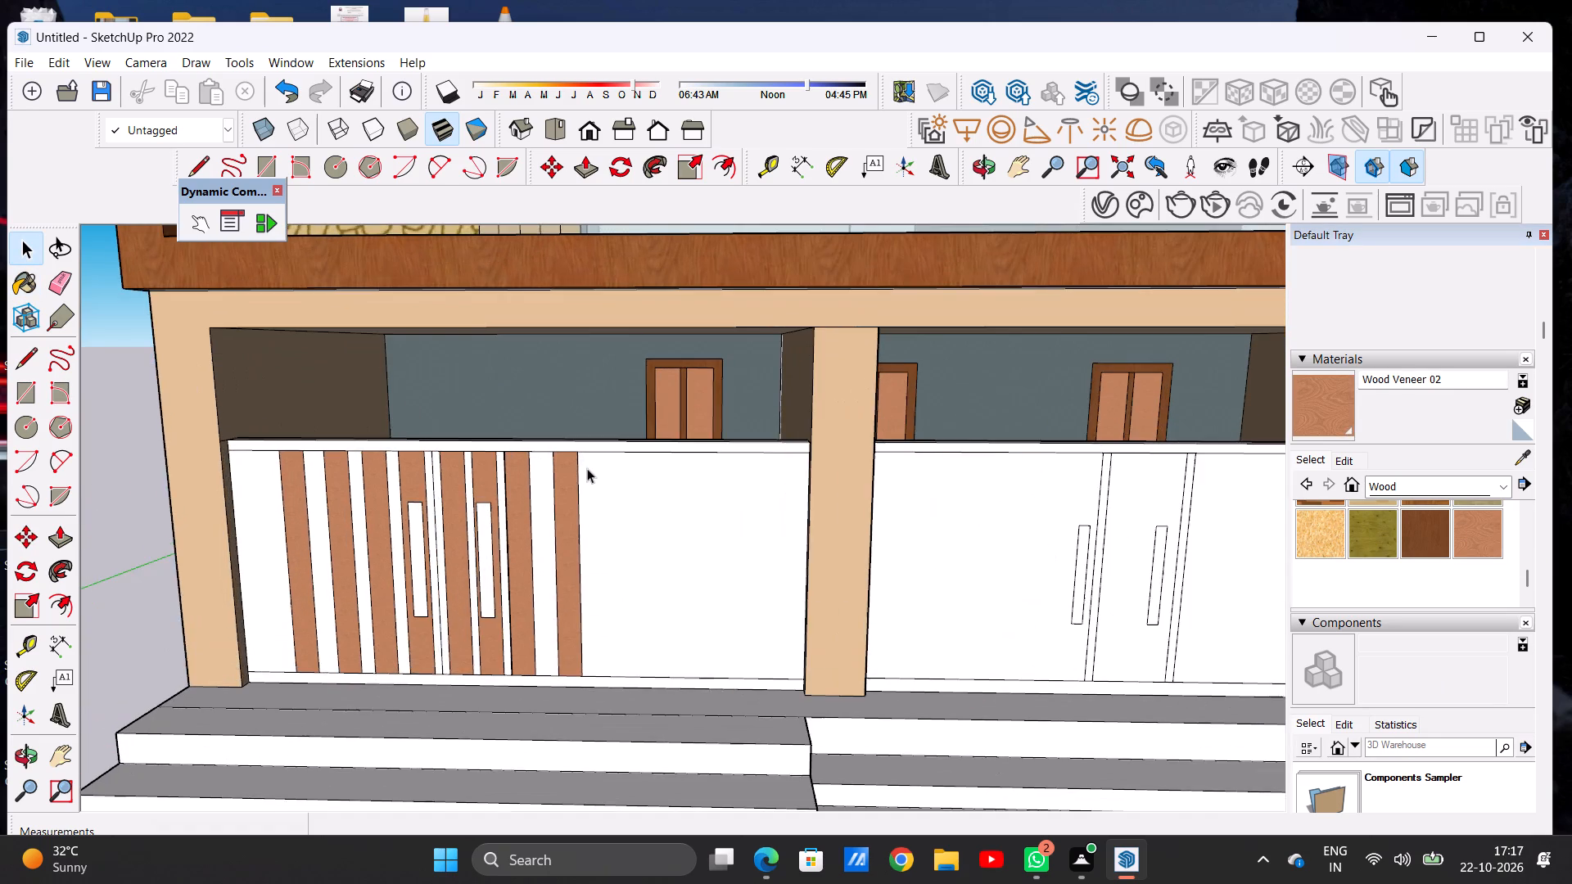
pyautogui.scroll(-3, 359, 573)
pyautogui.scroll(1, 359, 573)
pyautogui.scroll(-8, 359, 573)
pyautogui.scroll(7, 657, 590)
pyautogui.moveTo(701, 597); pyautogui.dragTo(689, 579, button='middle')
pyautogui.scroll(-7, 692, 574)
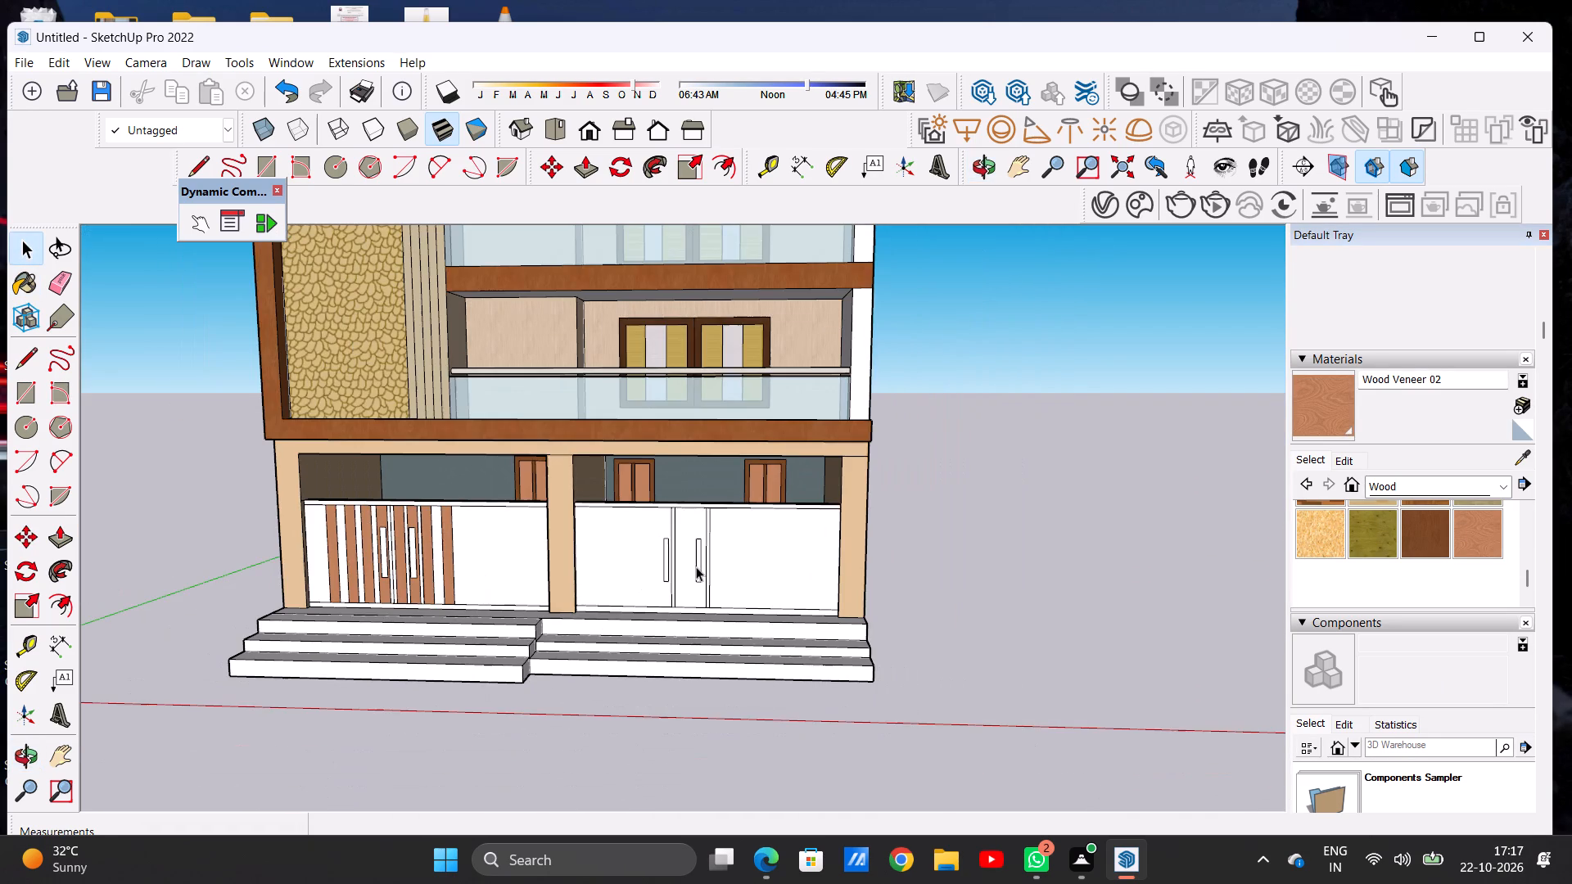
# Draw a vertical strip rectangle about 1' 1" by 9' 1" between the bands near the left end of the right bay's front.
pyautogui.scroll(6, 669, 592)
pyautogui.press('r')
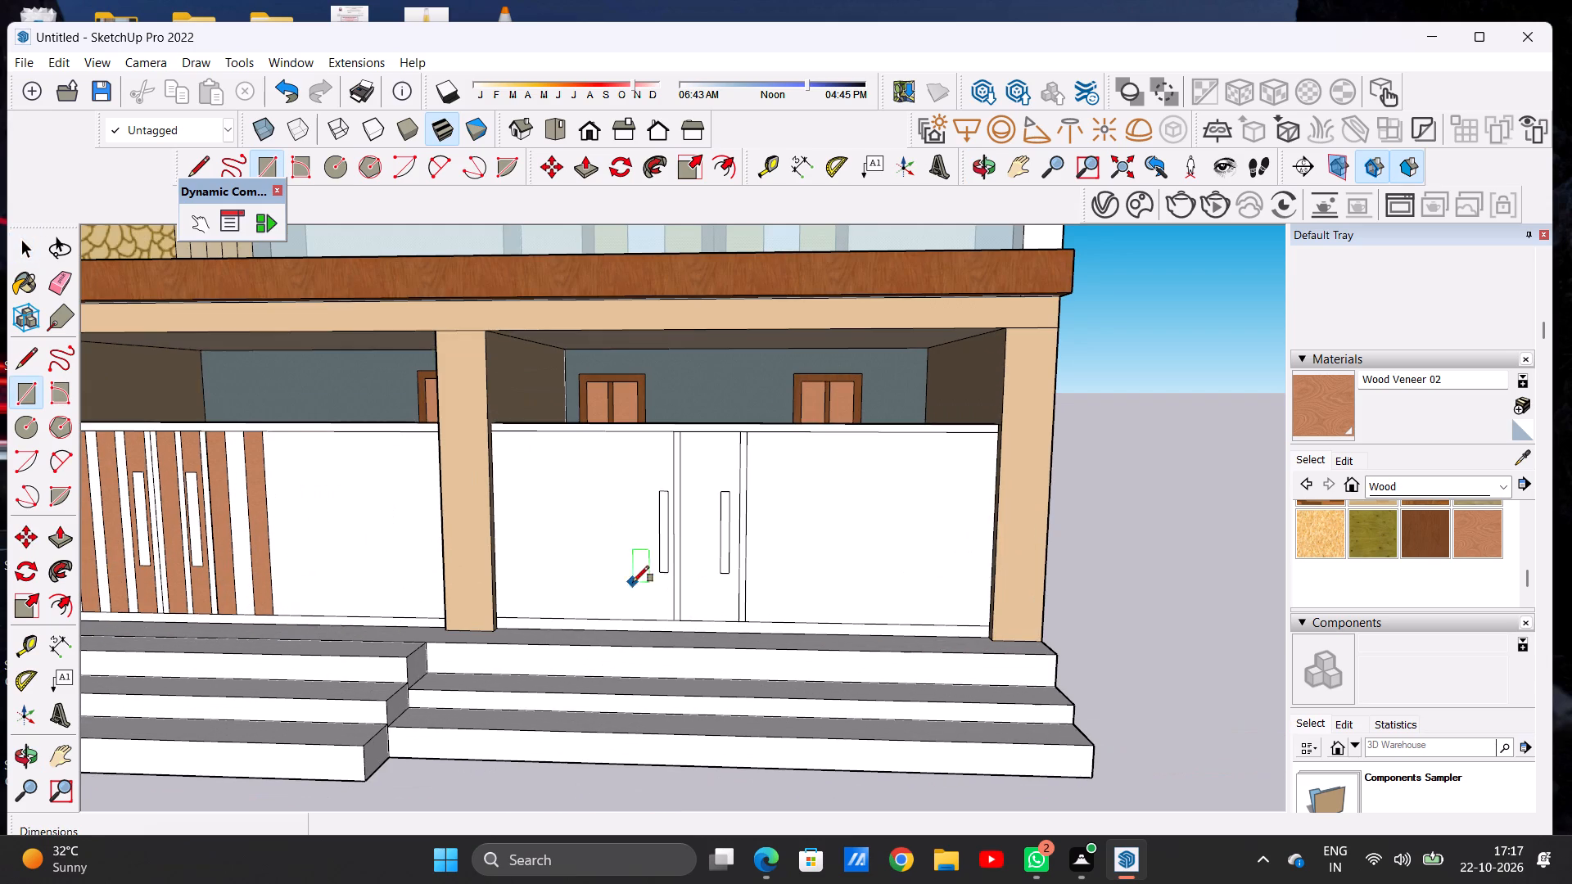
pyautogui.scroll(-5, 544, 587)
pyautogui.scroll(5, 544, 596)
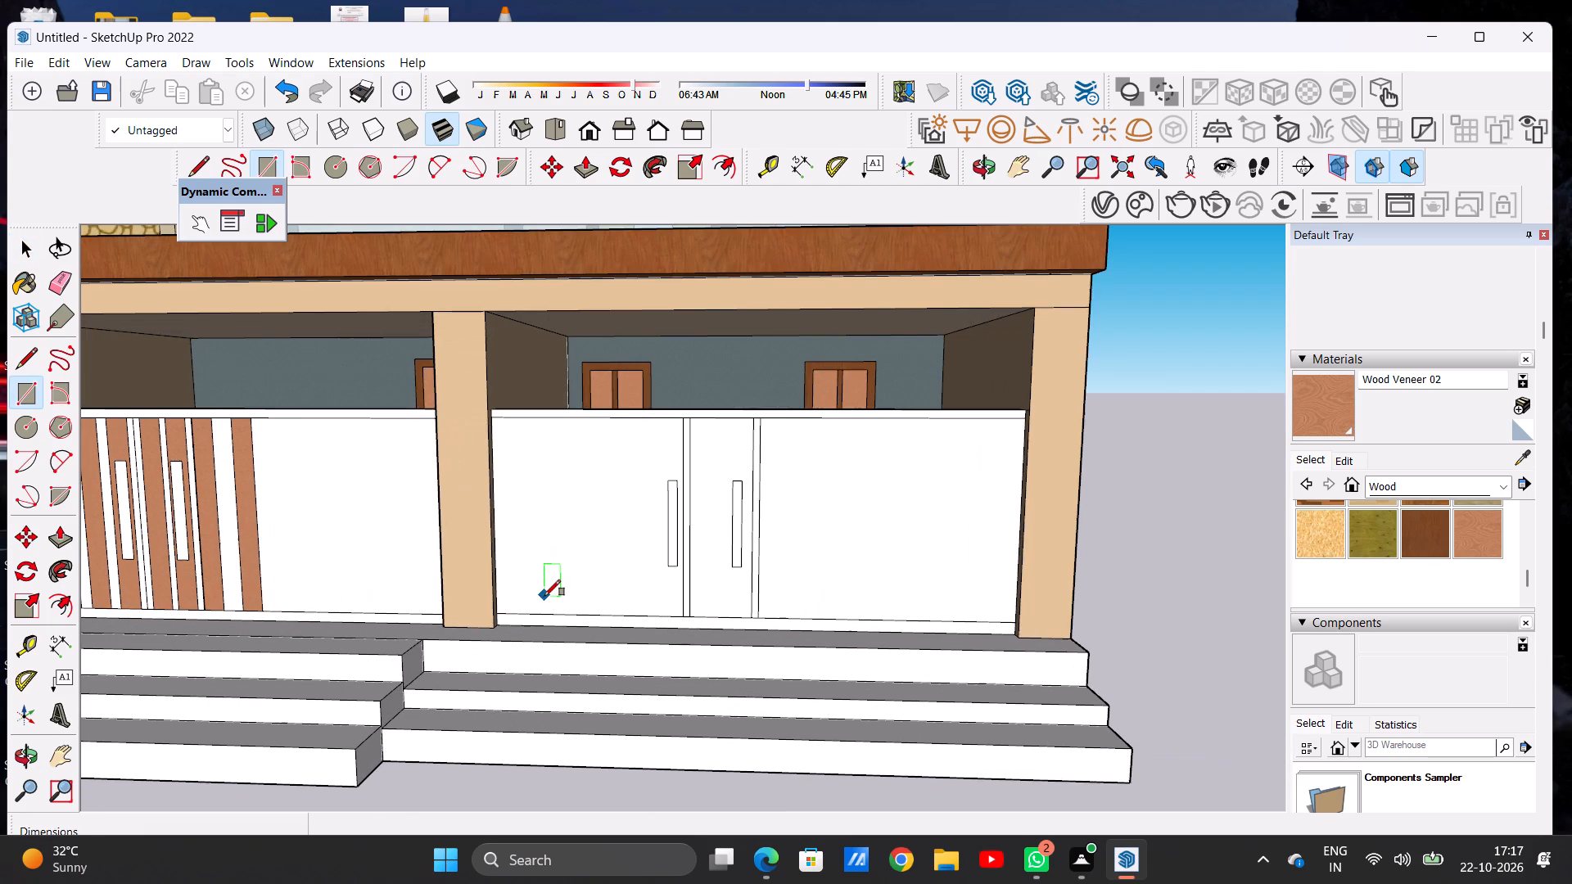
pyautogui.click(550, 610)
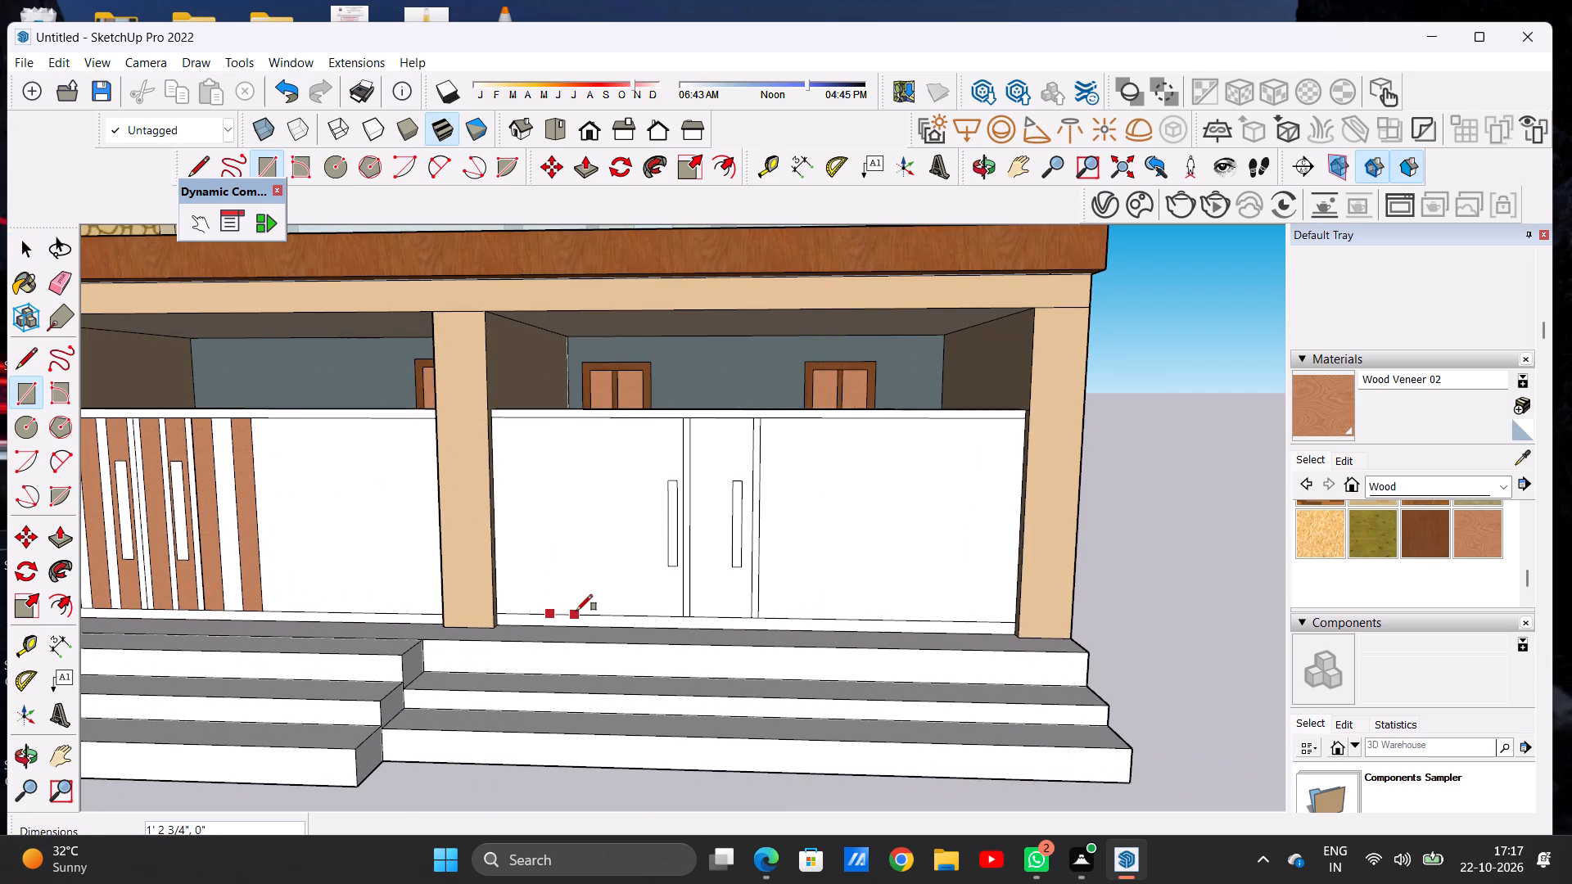
pyautogui.click(576, 610)
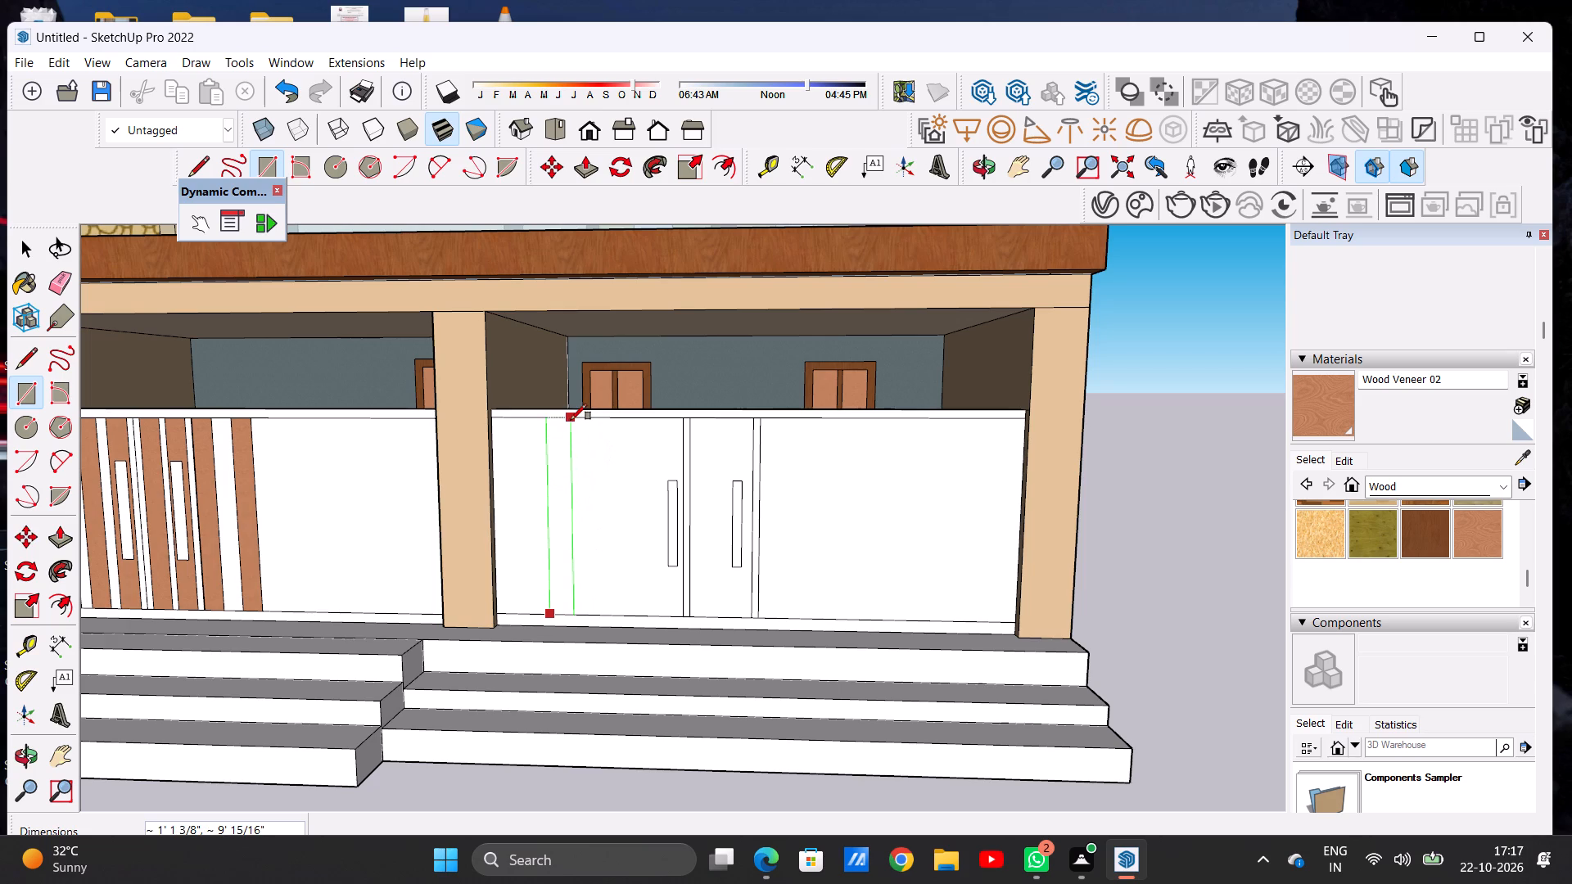
pyautogui.click(571, 420)
pyautogui.press('space')
# Copy the right bay's new strip 1' 8 5/8" along the front towards the door handles.
pyautogui.scroll(-5, 596, 461)
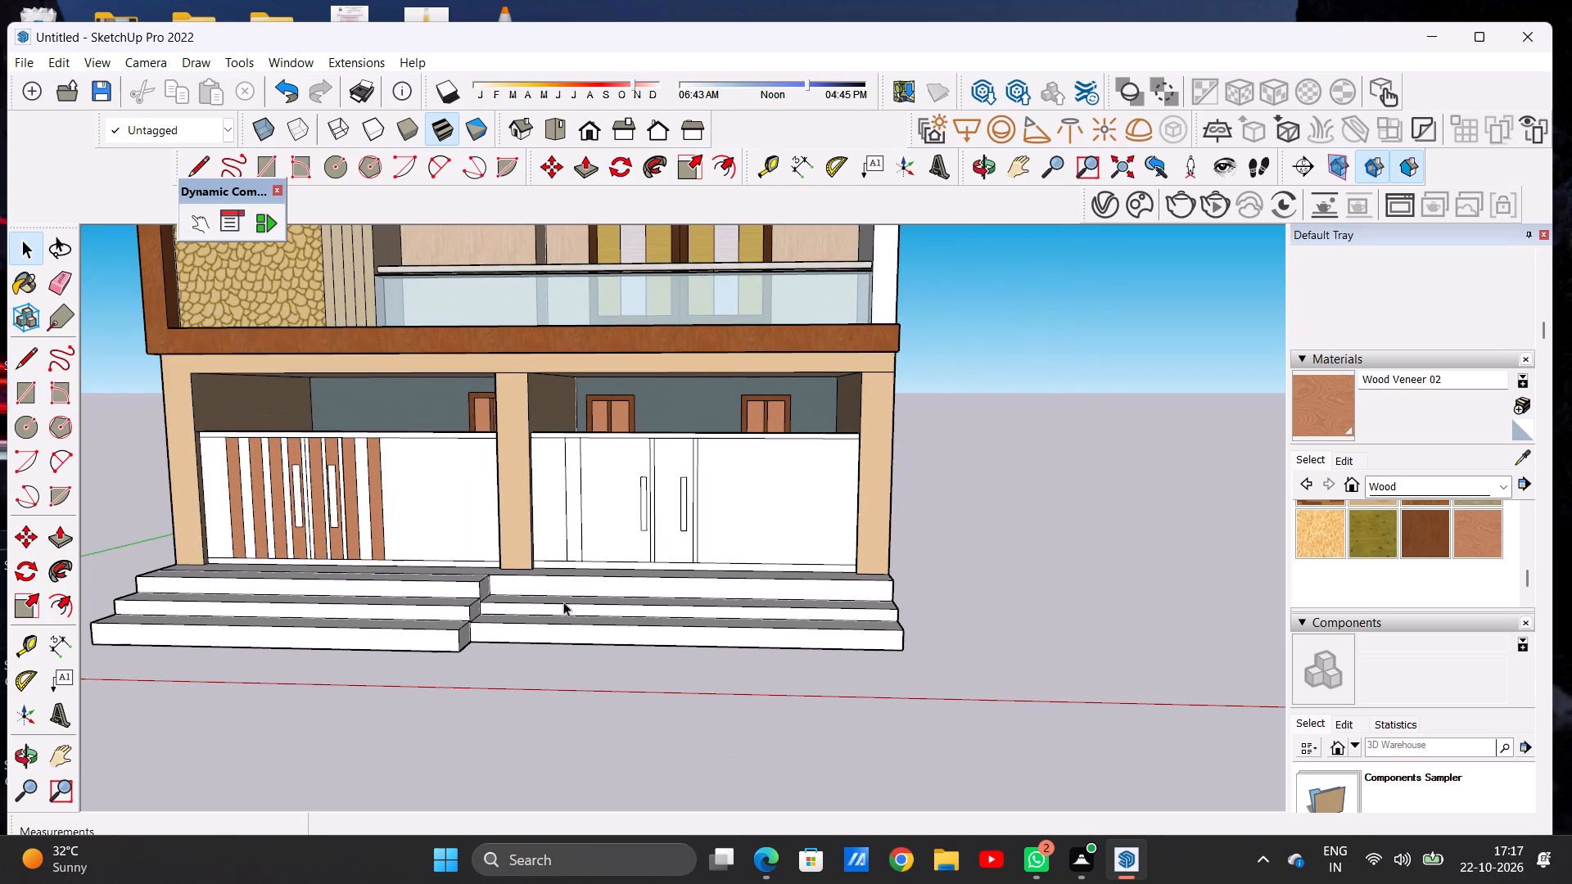
pyautogui.scroll(4, 563, 602)
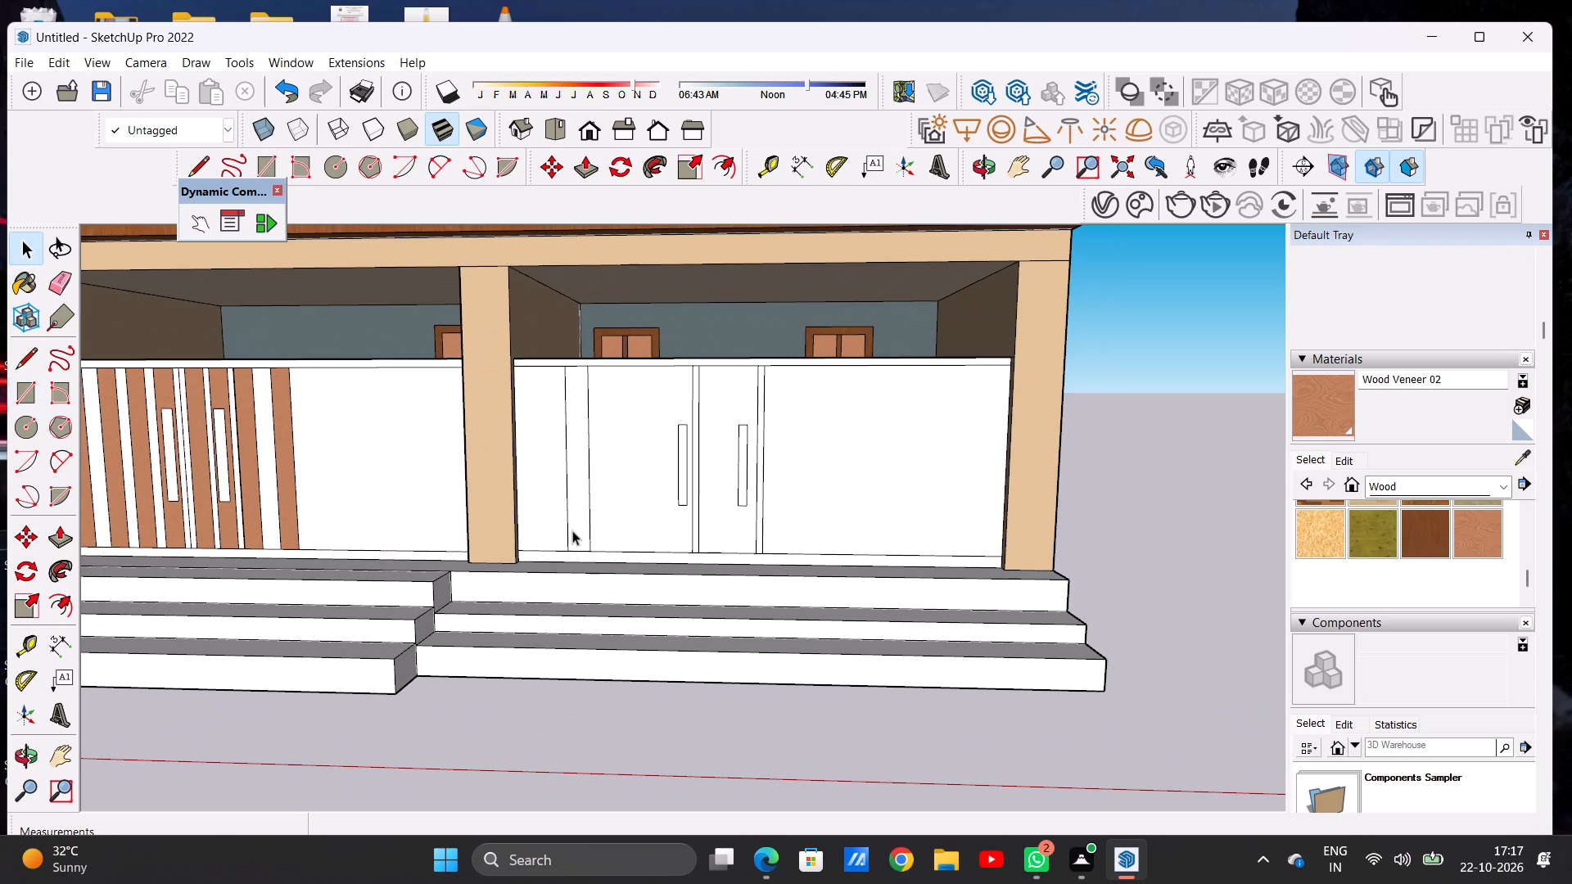
pyautogui.doubleClick(576, 529)
pyautogui.press('m')
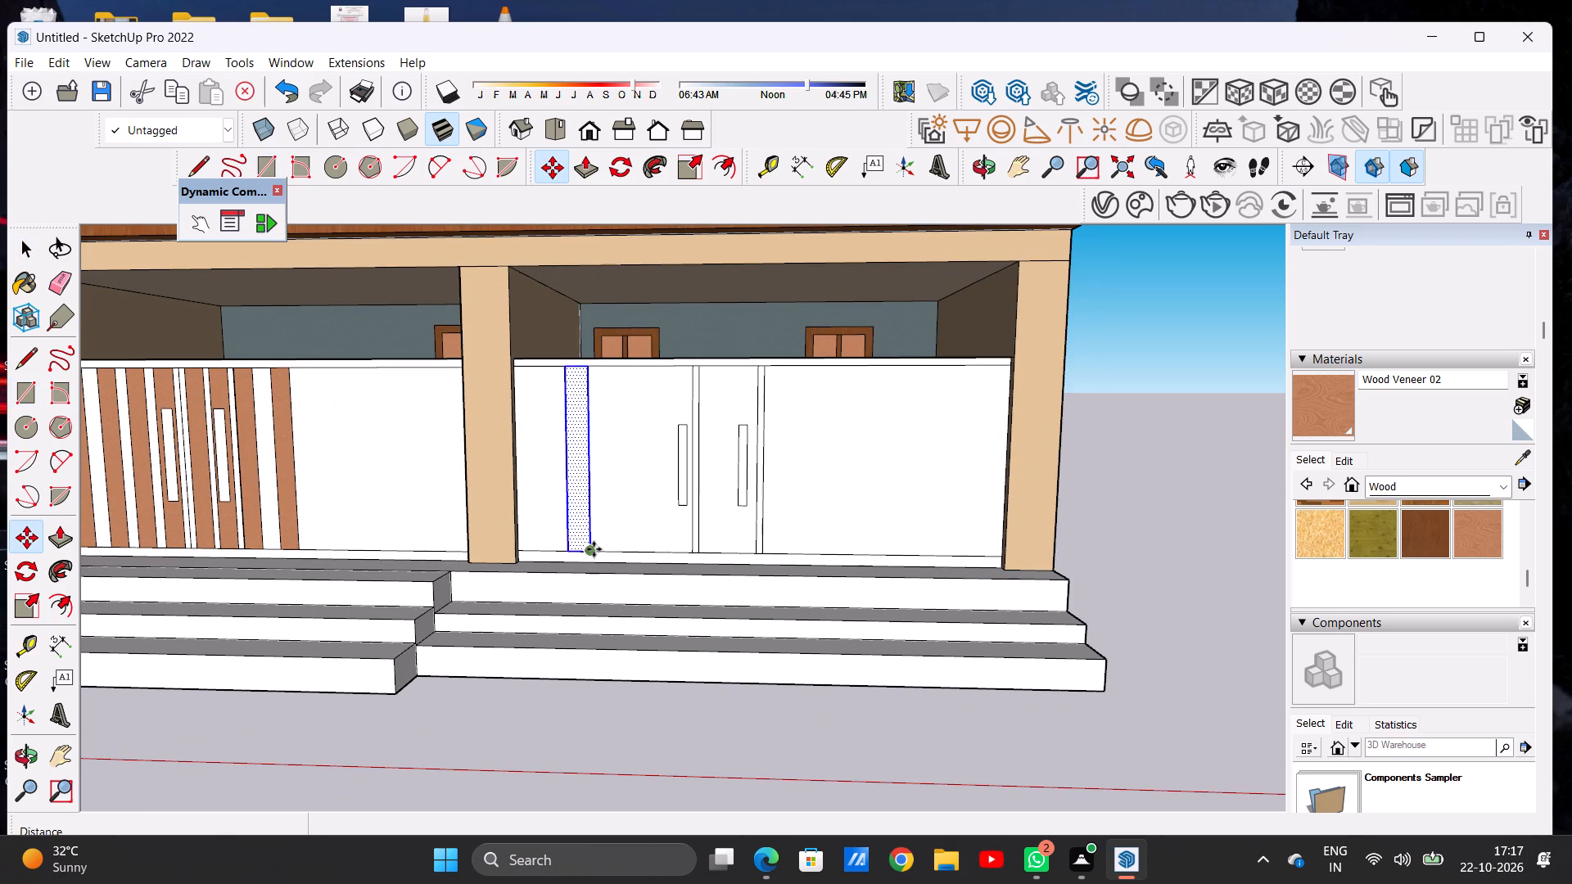
pyautogui.click(594, 549)
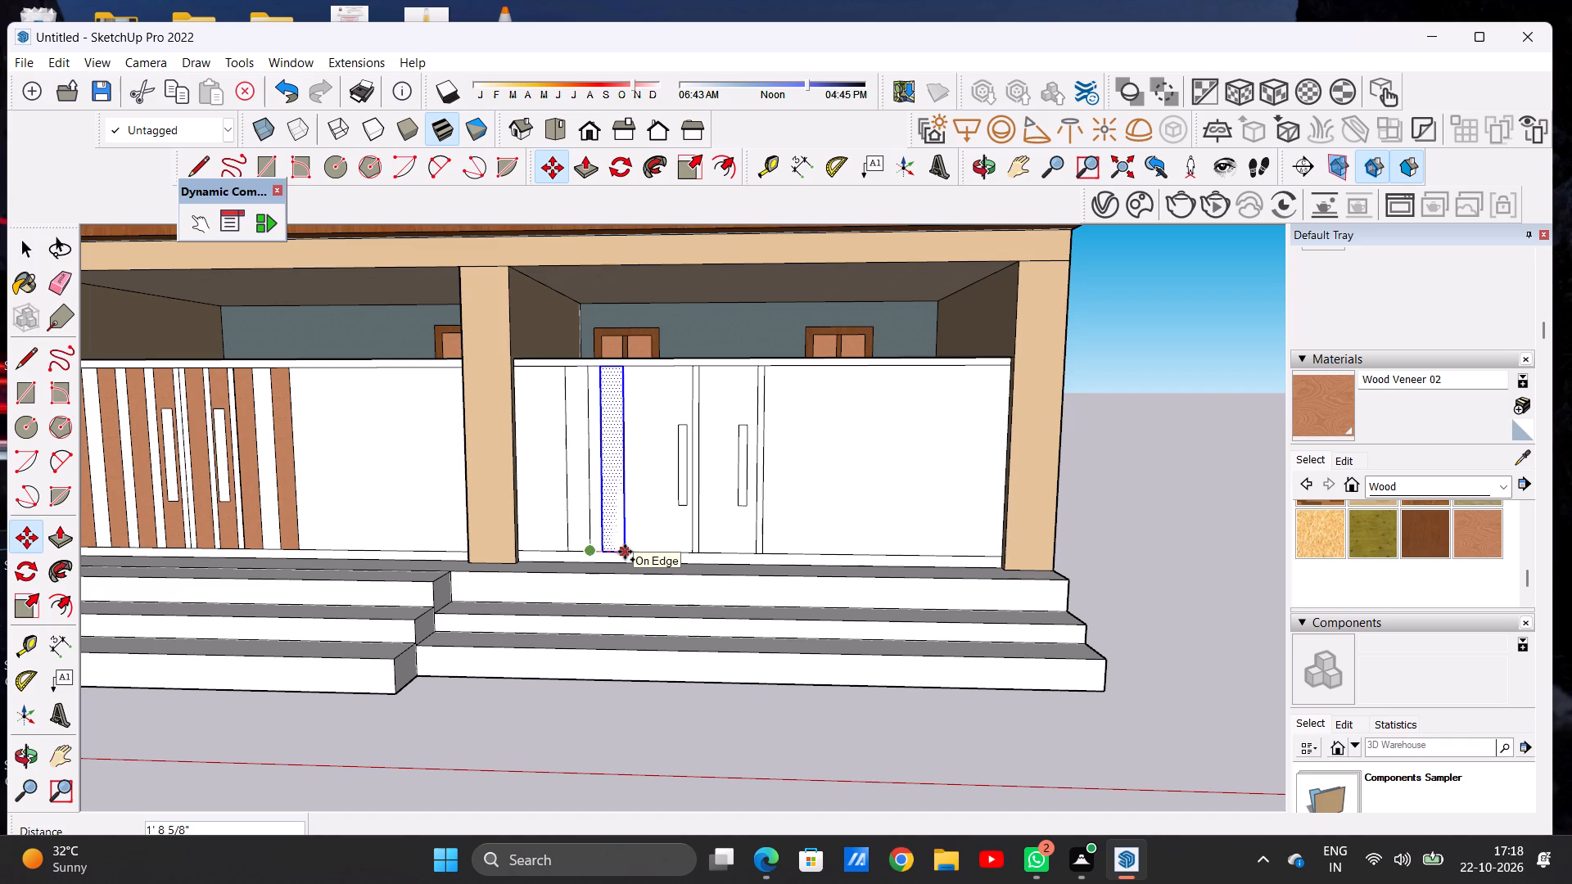
pyautogui.click(625, 552)
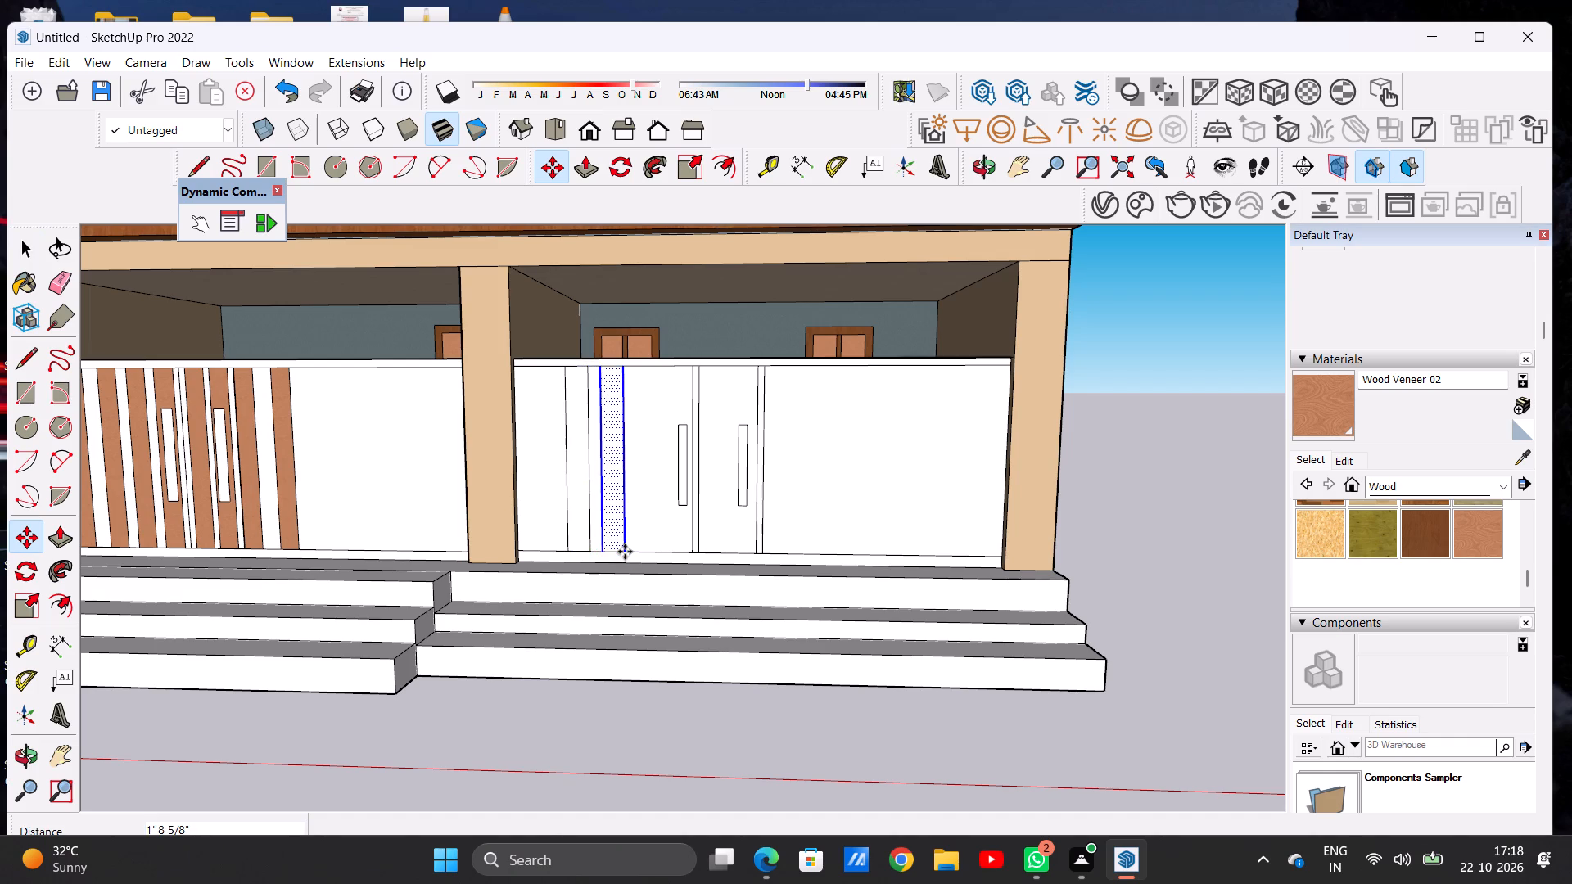
# Copy the second strip about 3' 4" further along so that the copy surrounds the right bay's left door handle.
pyautogui.click(625, 552)
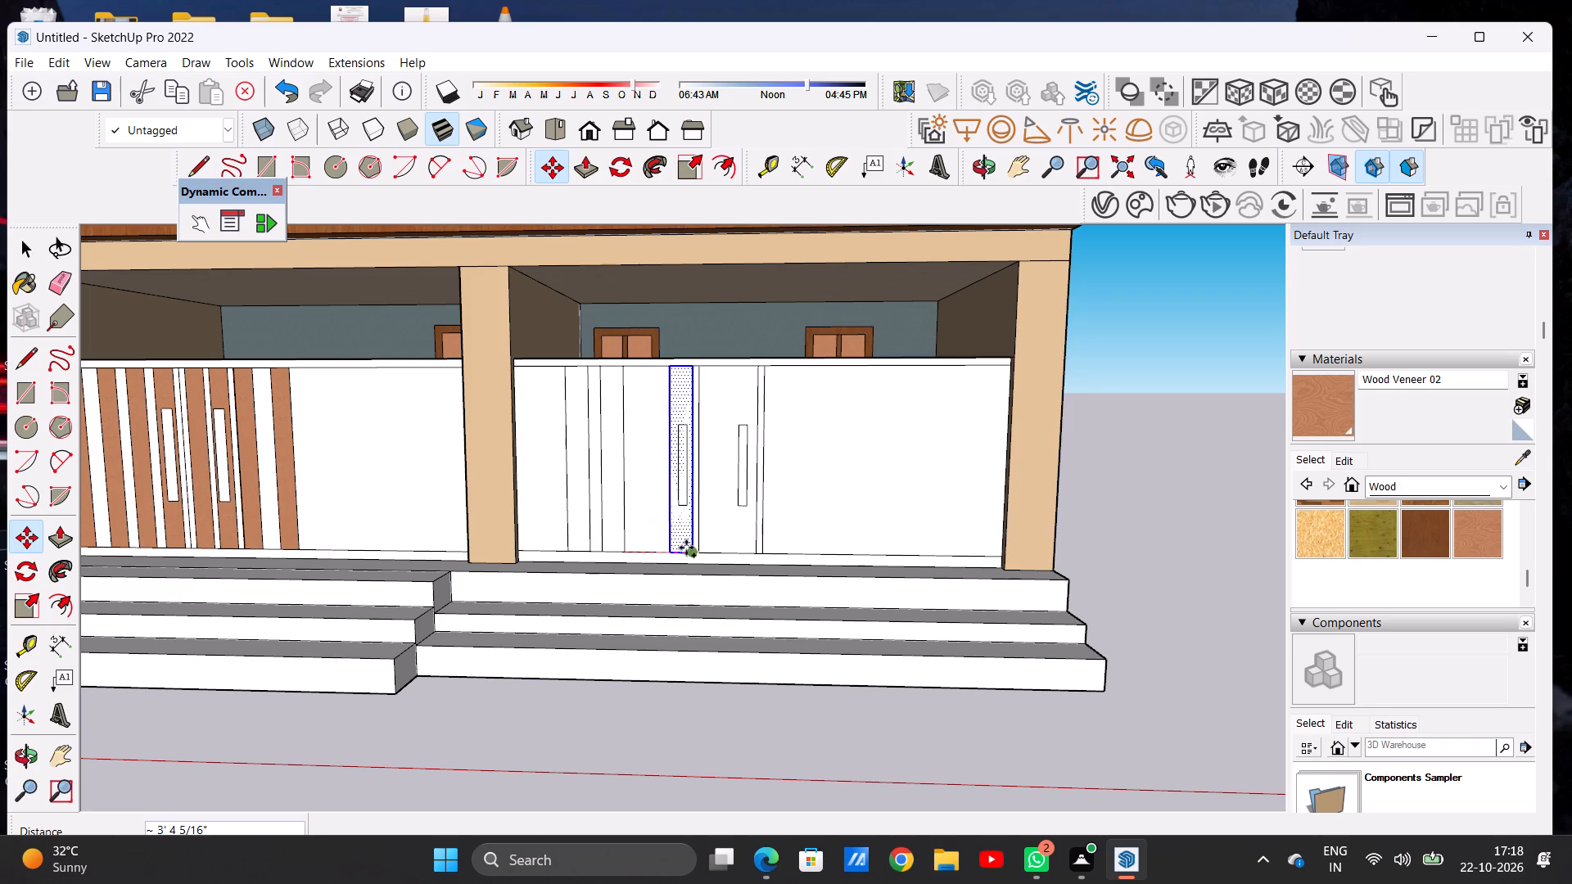
pyautogui.click(686, 548)
pyautogui.press('space')
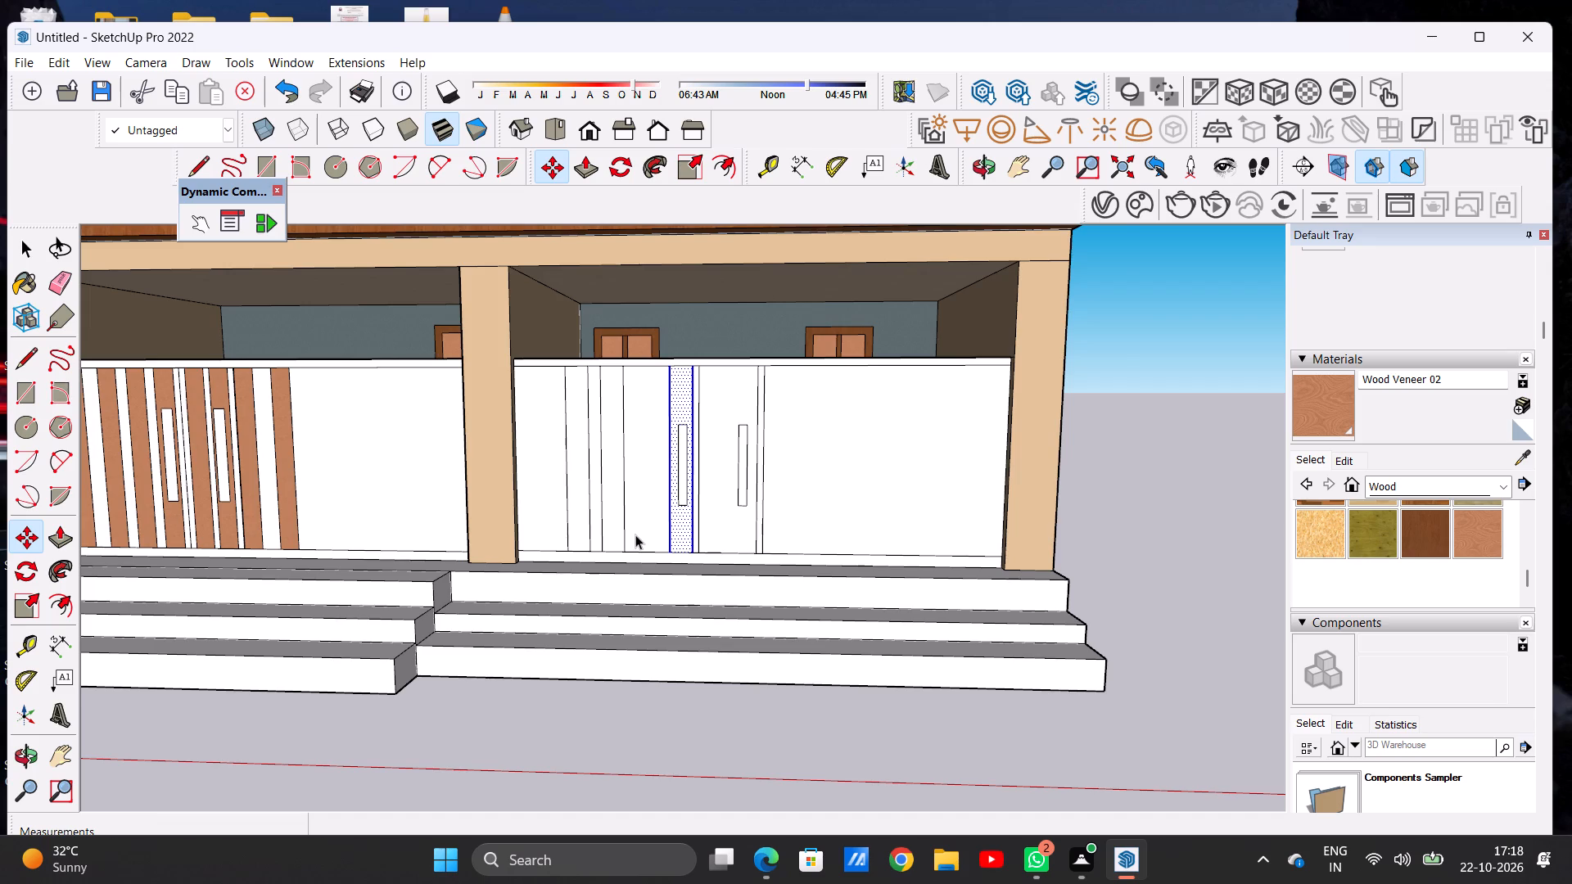
# Move the right bay's second strip 10 9/16" along the front towards the strip around the left door handle.
pyautogui.scroll(4, 635, 534)
pyautogui.doubleClick(612, 542)
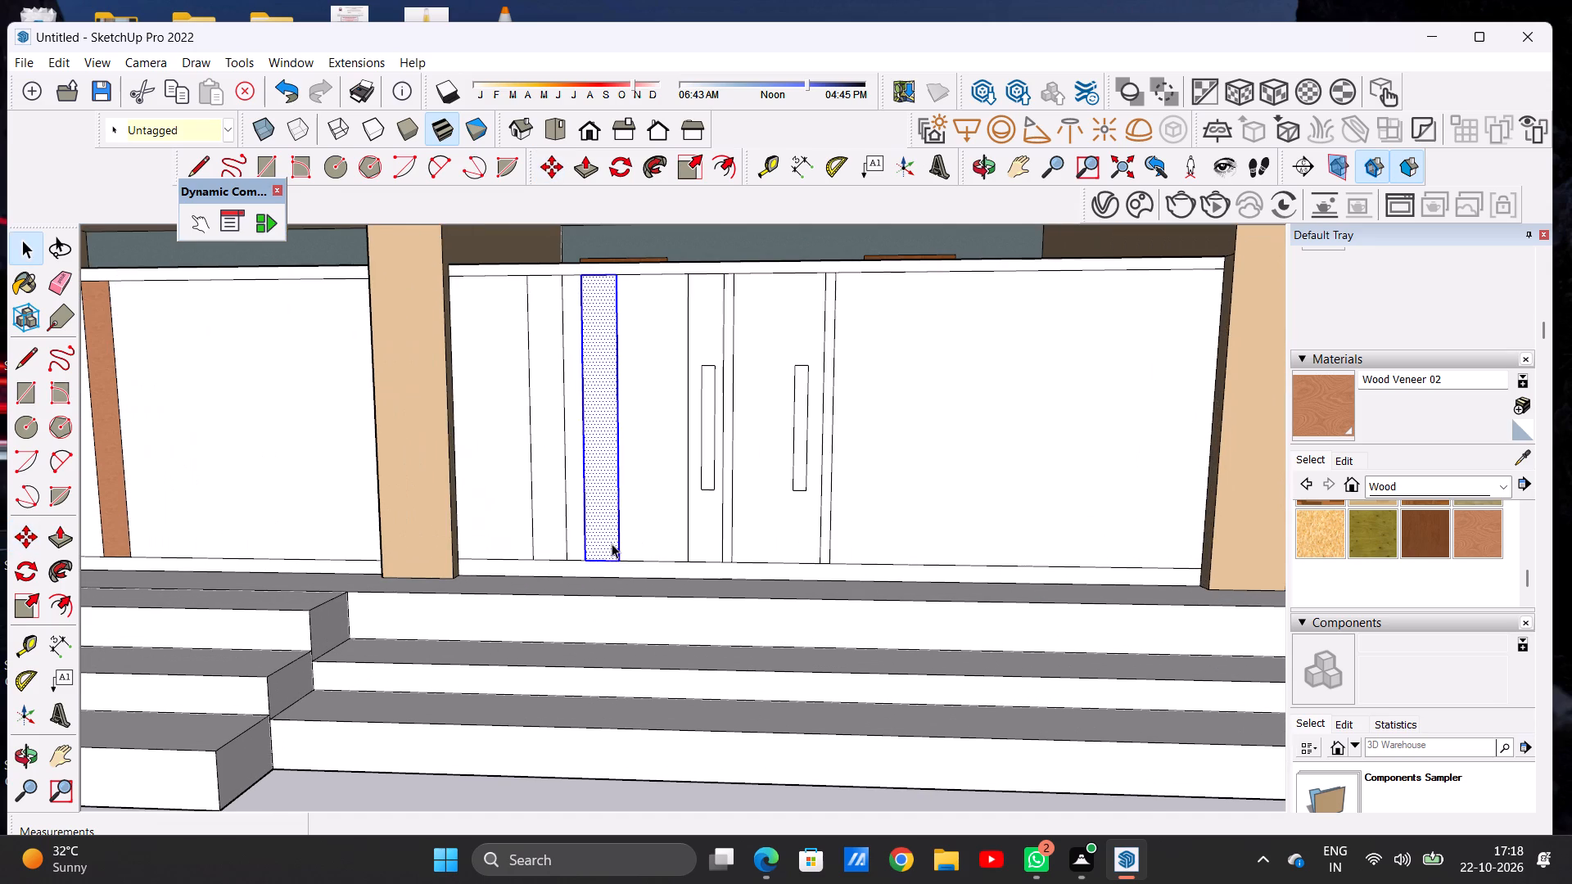
pyautogui.press('m')
pyautogui.click(621, 556)
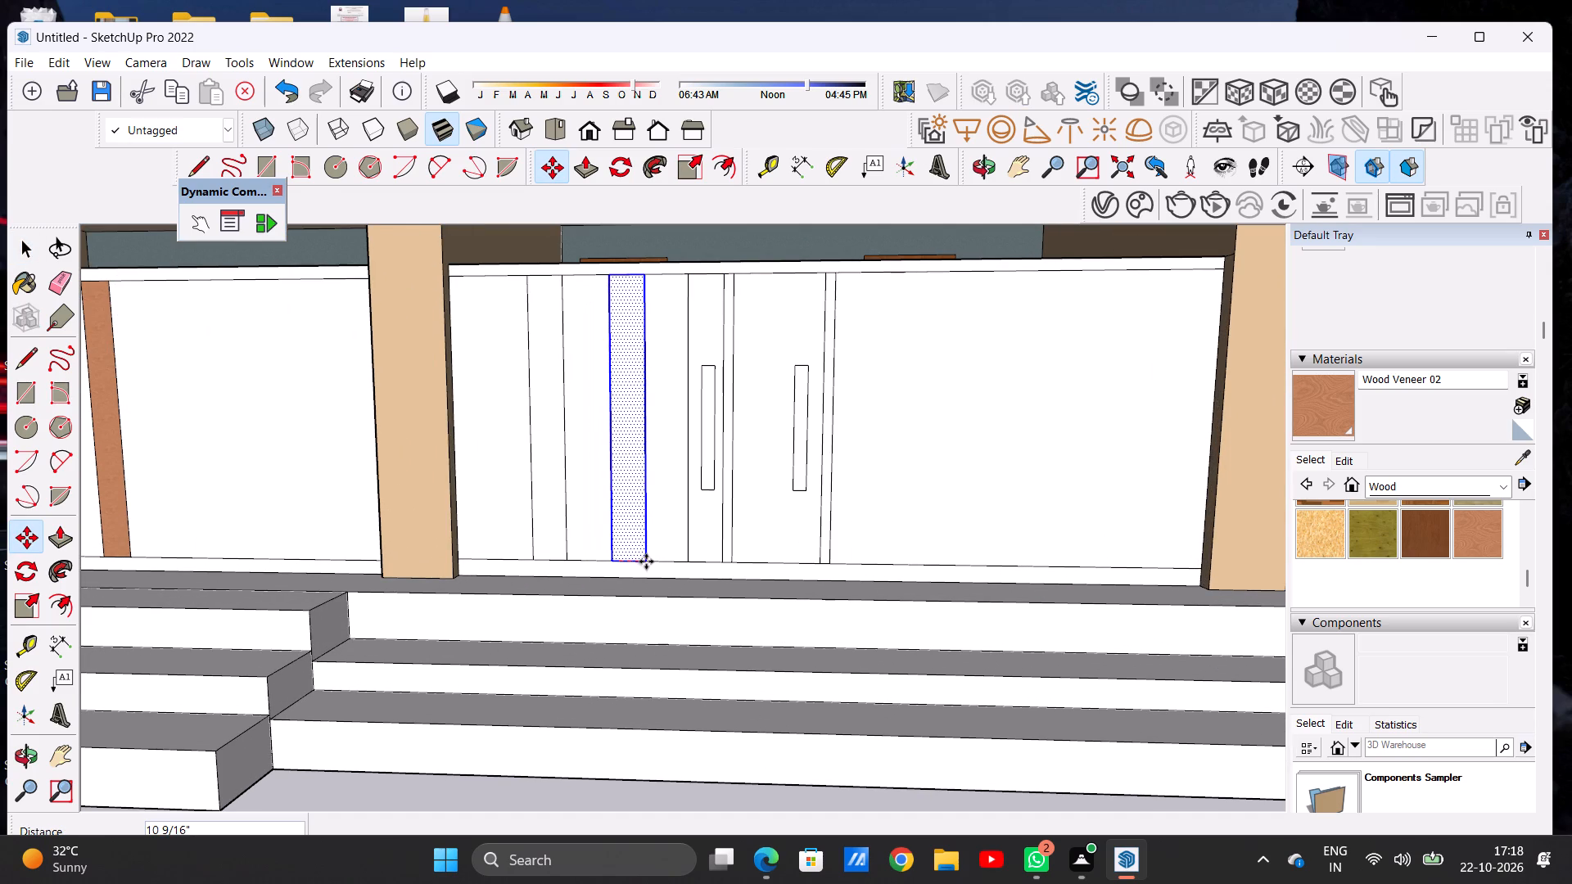
pyautogui.click(646, 562)
pyautogui.press('space')
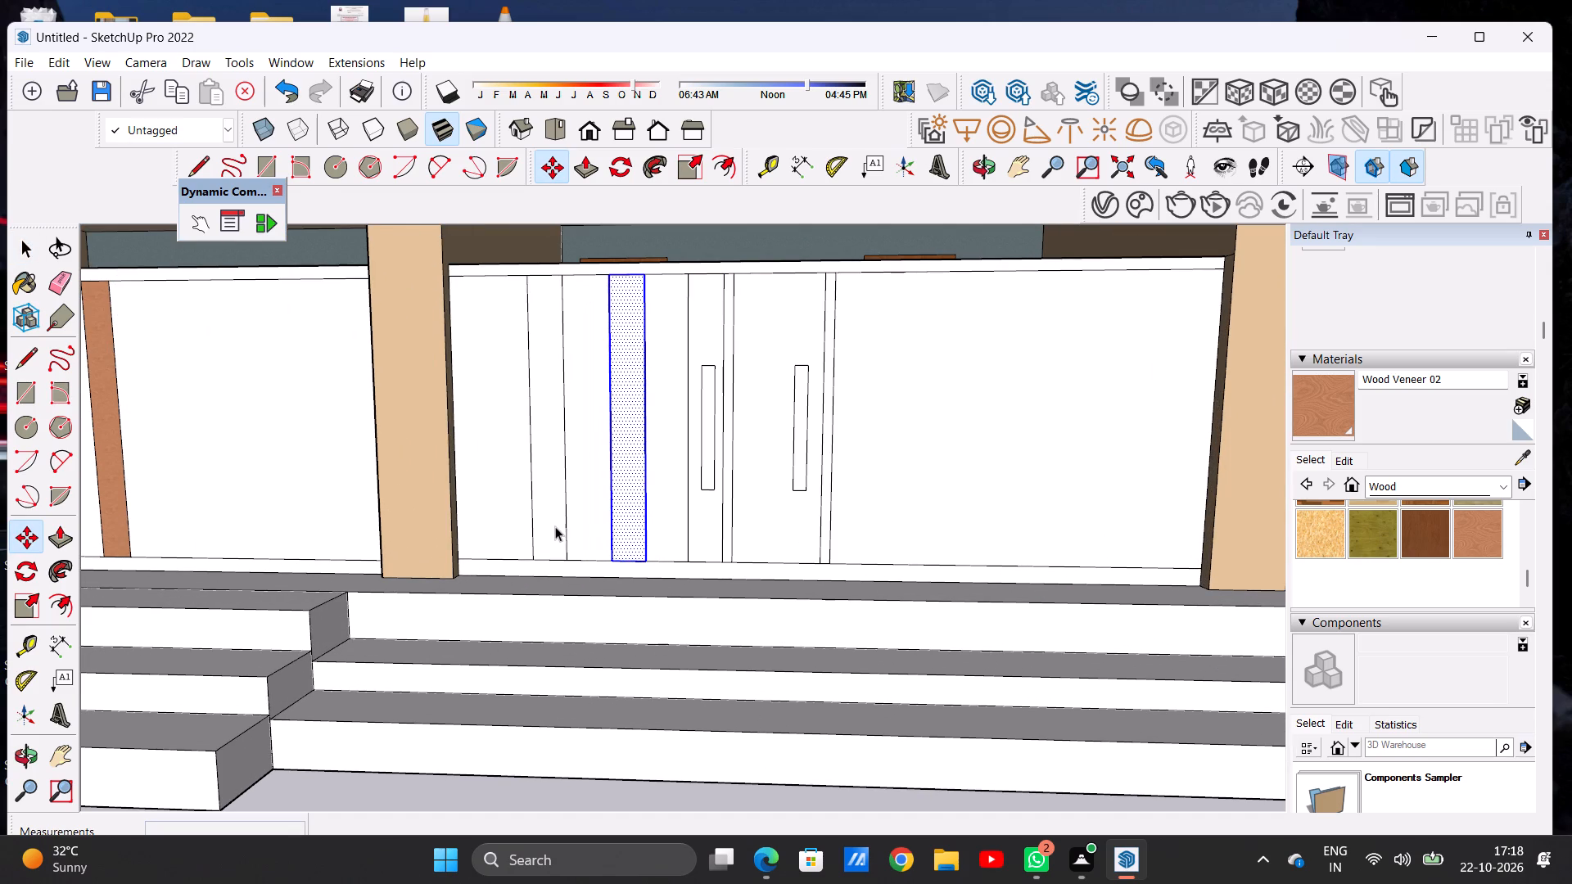
pyautogui.scroll(-12, 555, 526)
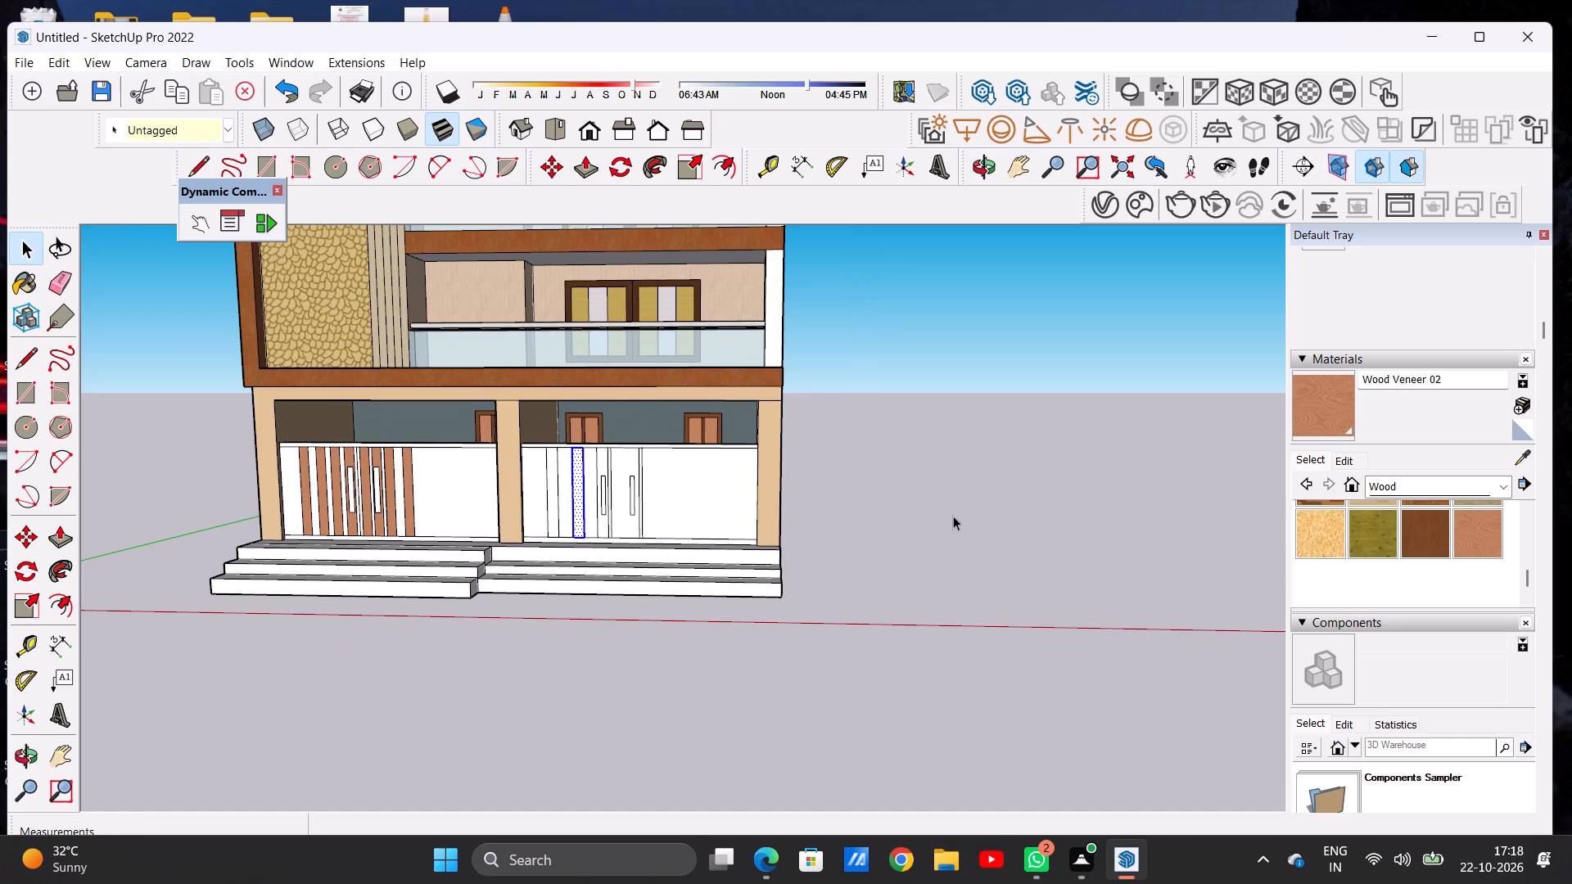
pyautogui.click(953, 516)
# Copy the right bay's second strip 5' 3 3/4" along the front so that the copy surrounds the right door handle.
pyautogui.scroll(4, 653, 509)
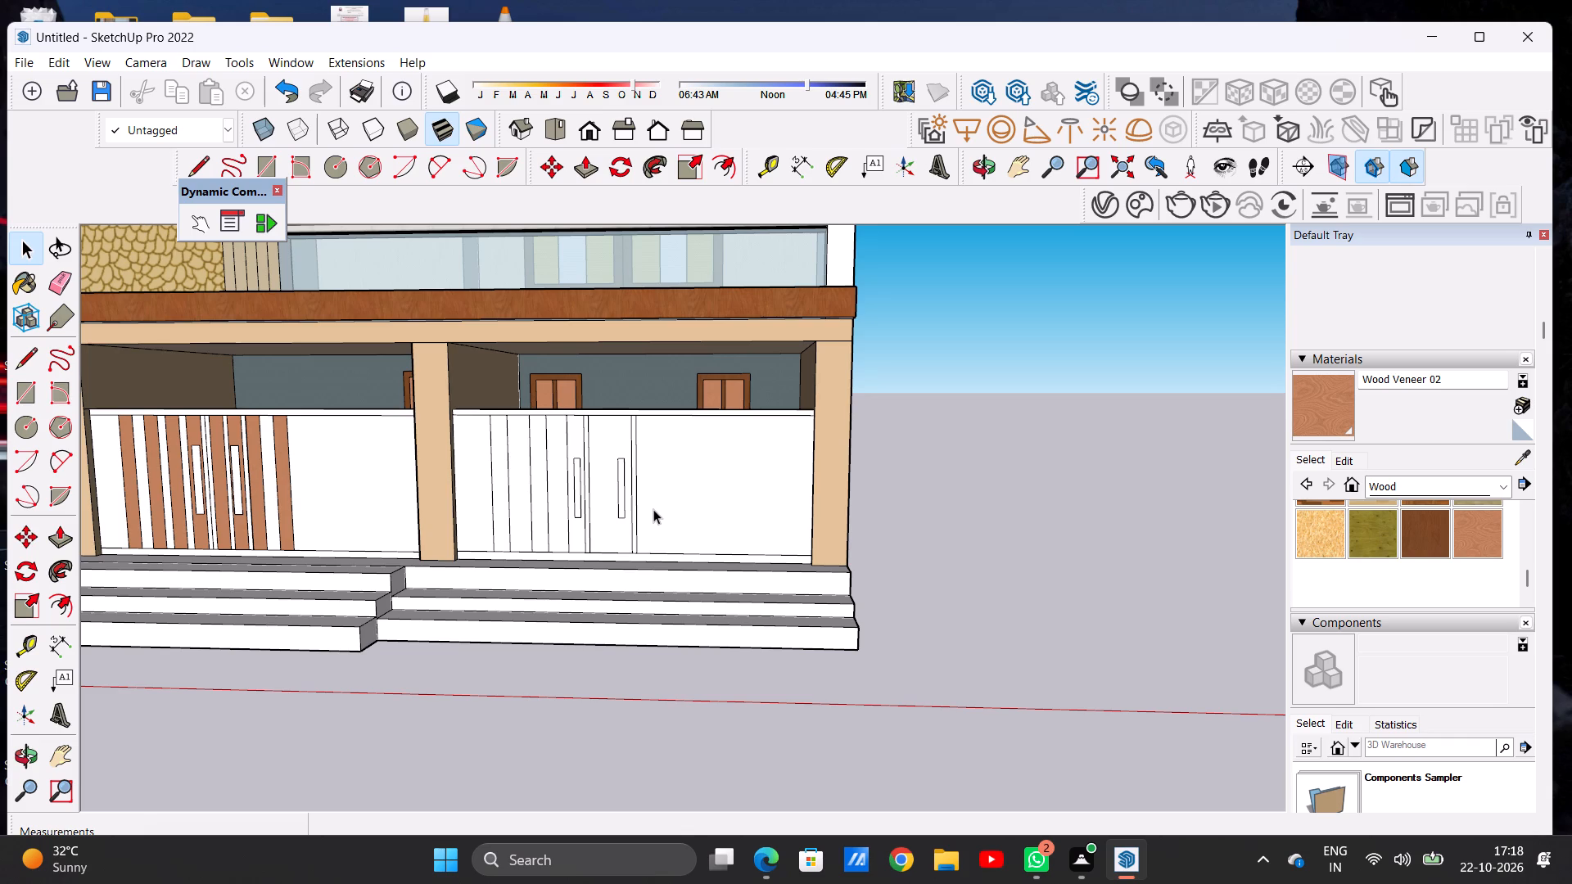
pyautogui.scroll(-5, 653, 509)
pyautogui.scroll(8, 680, 530)
pyautogui.scroll(3, 530, 528)
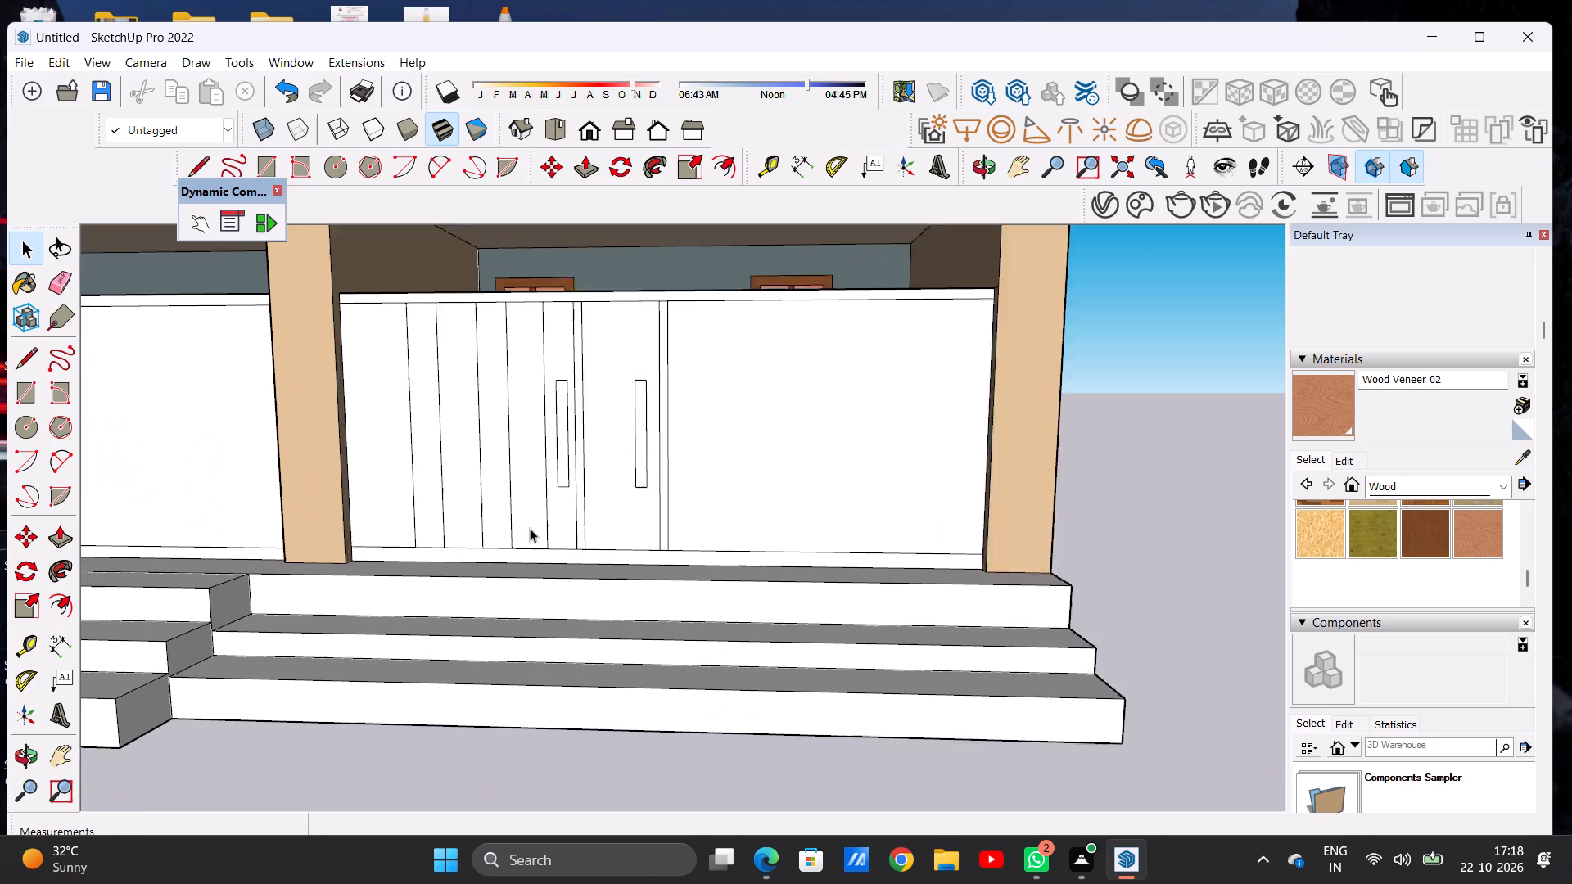
pyautogui.scroll(1, 530, 528)
pyautogui.doubleClick(499, 535)
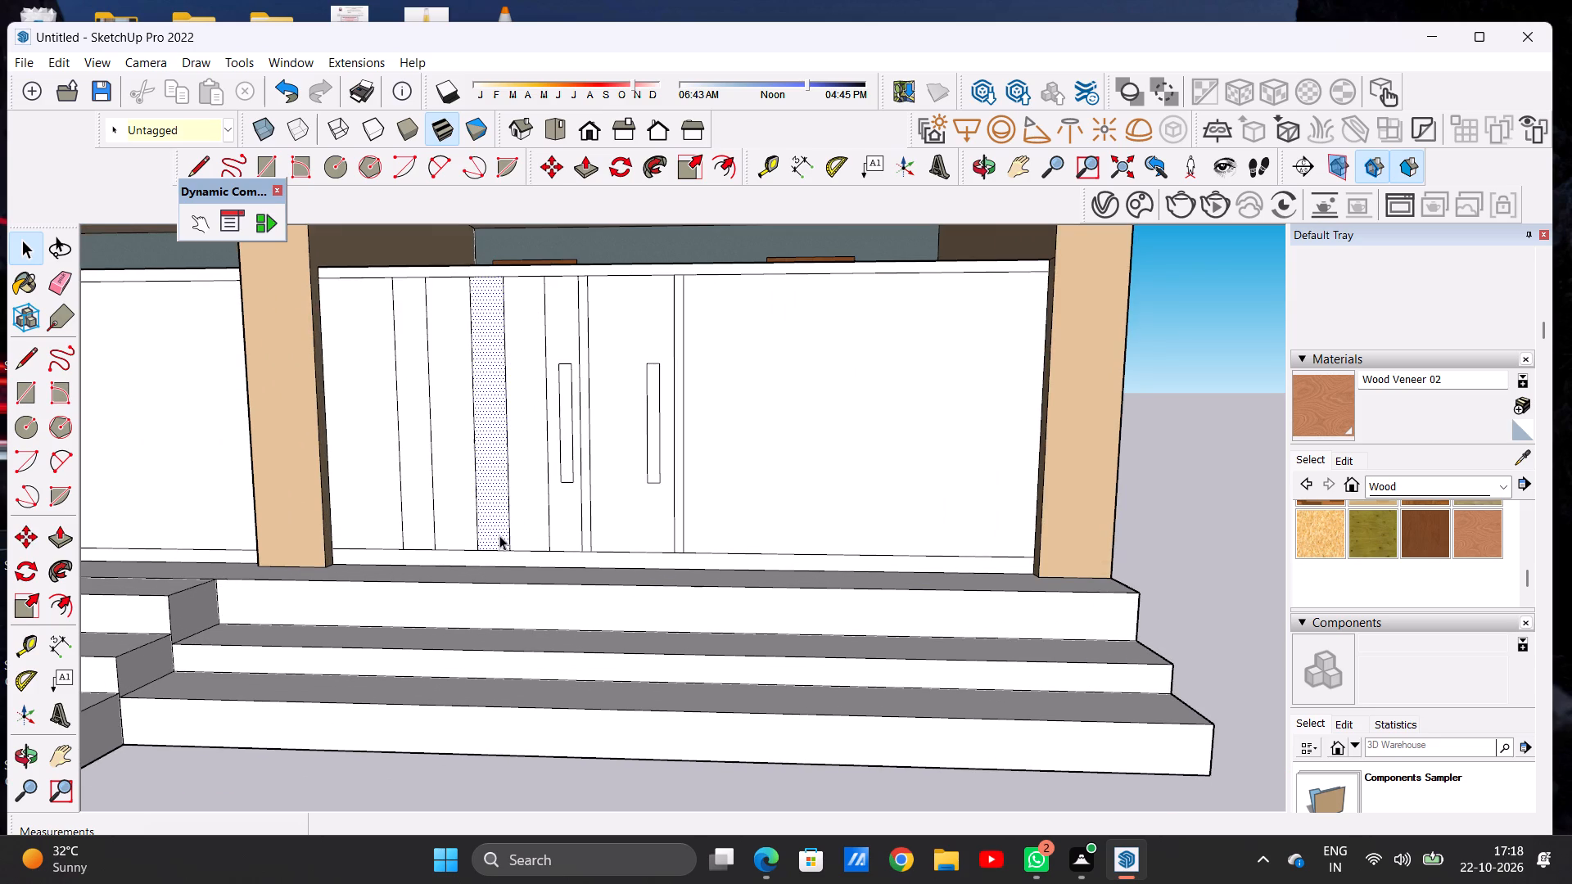
pyautogui.press('m')
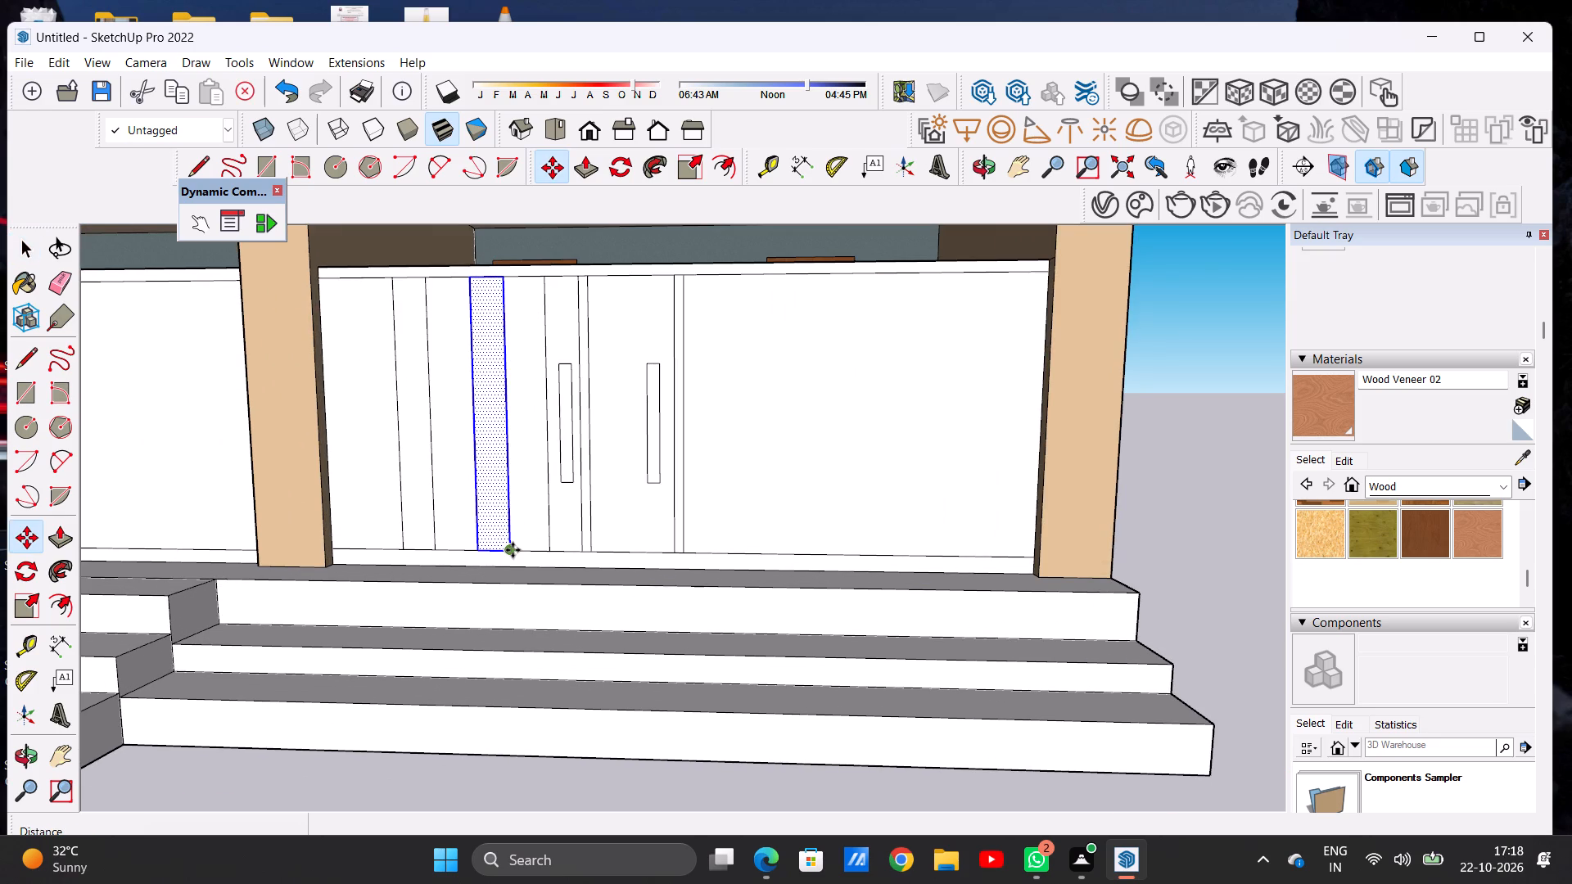
pyautogui.click(513, 550)
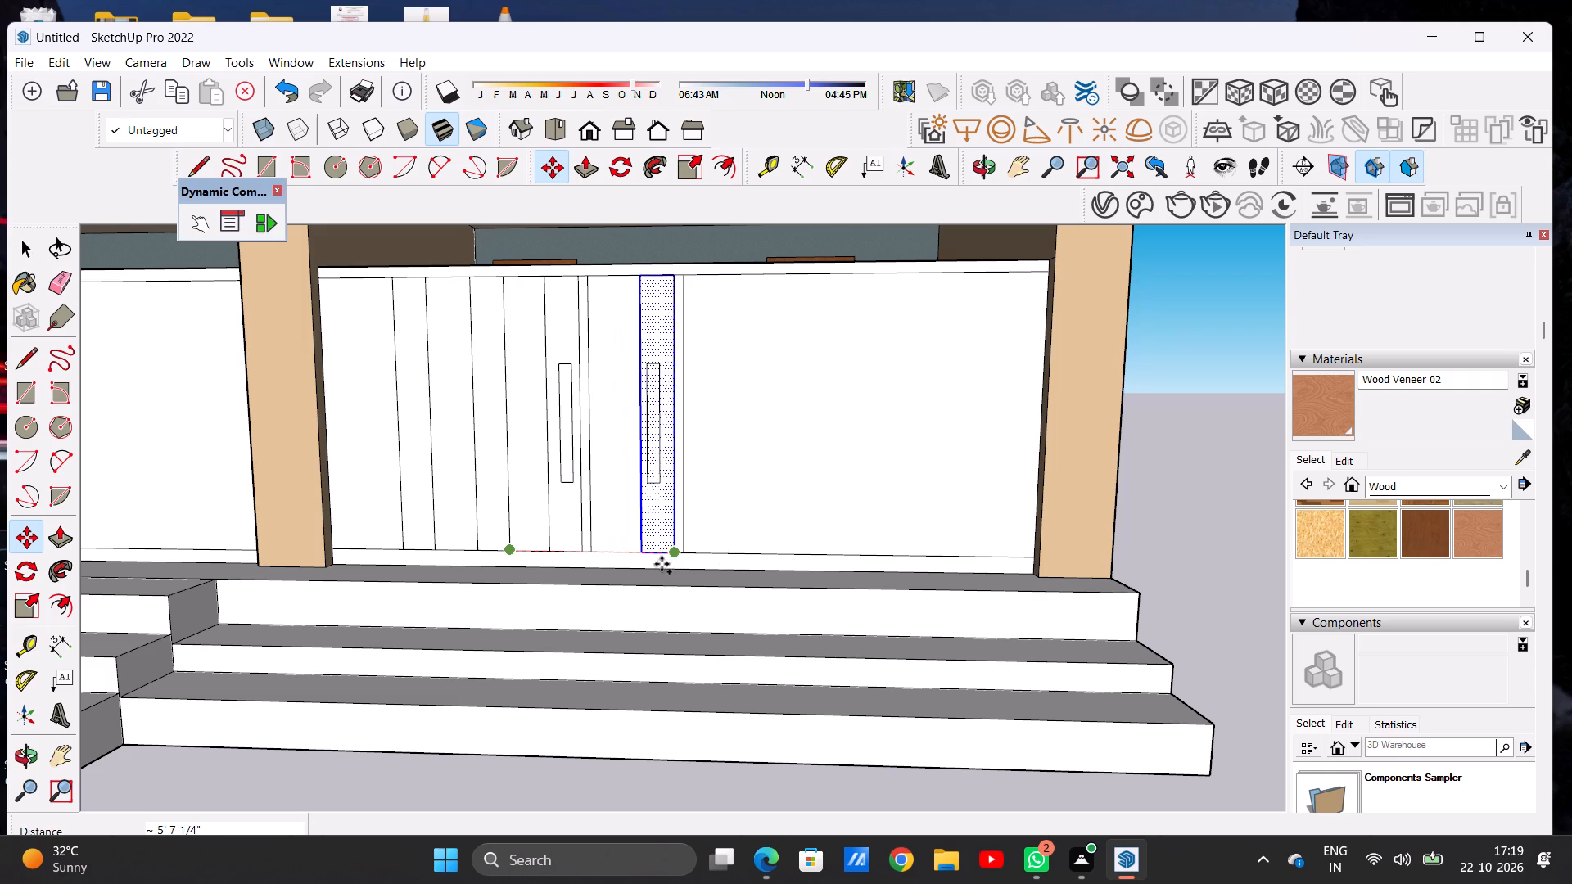
pyautogui.scroll(6, 663, 563)
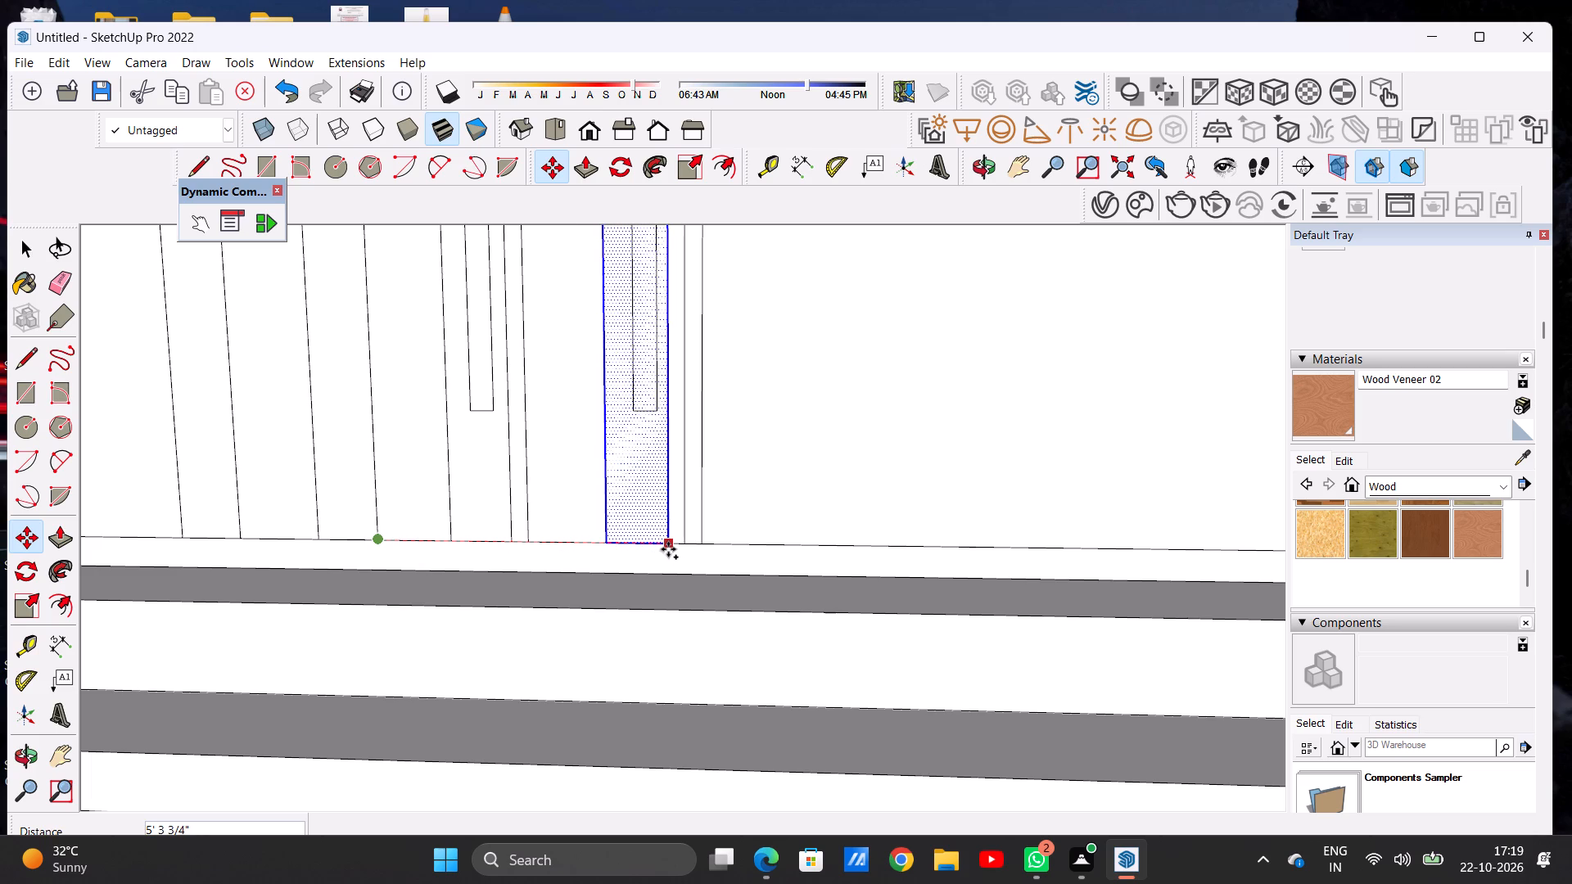
pyautogui.click(668, 549)
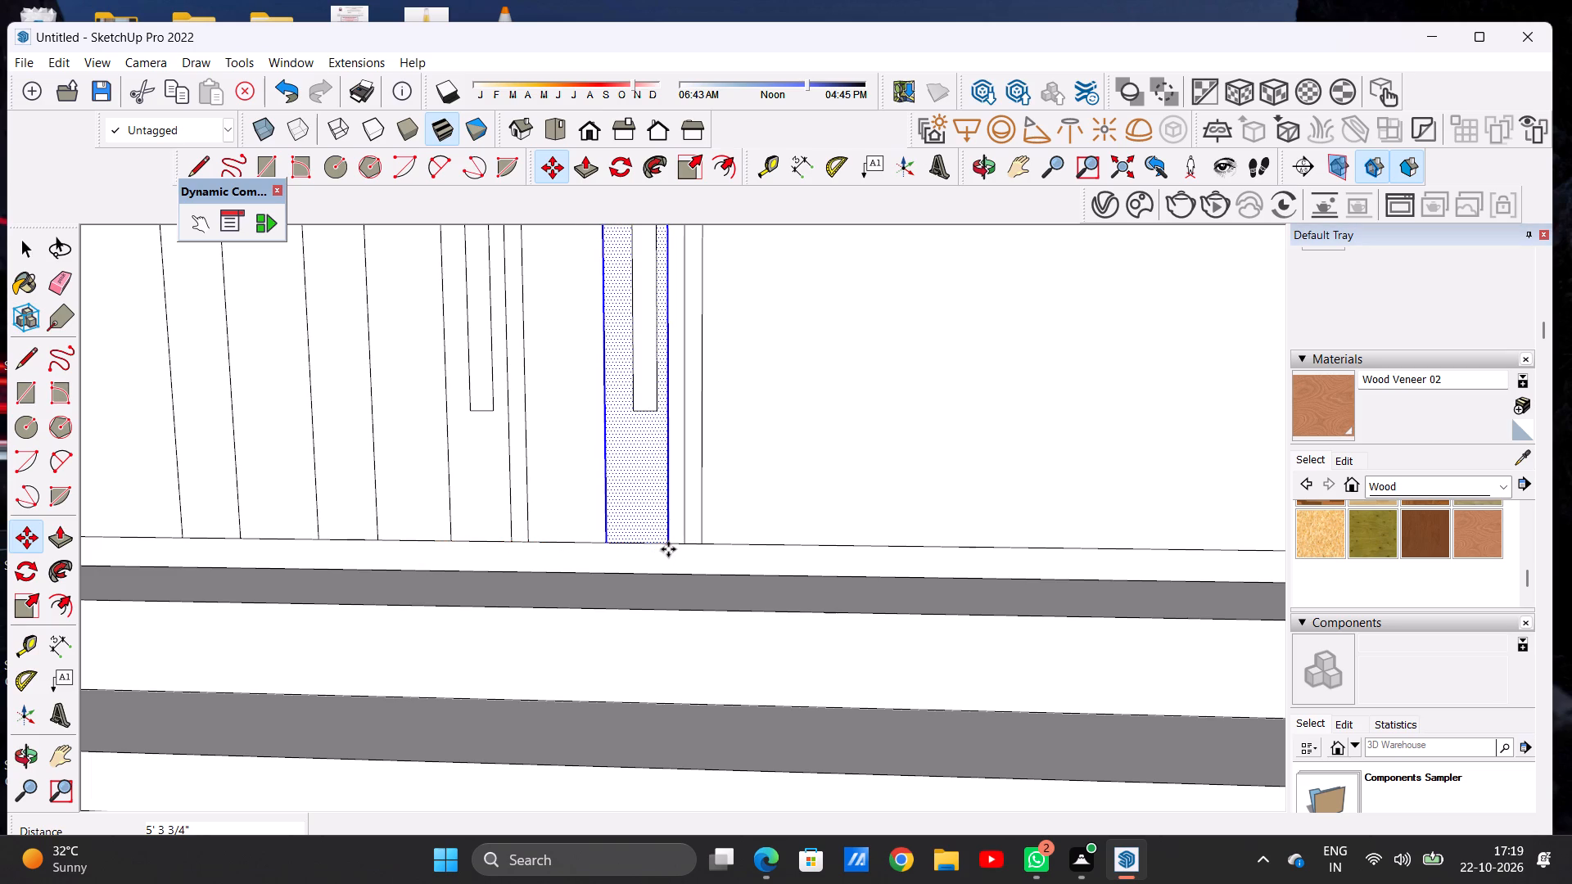
pyautogui.click(668, 549)
pyautogui.scroll(-13, 731, 548)
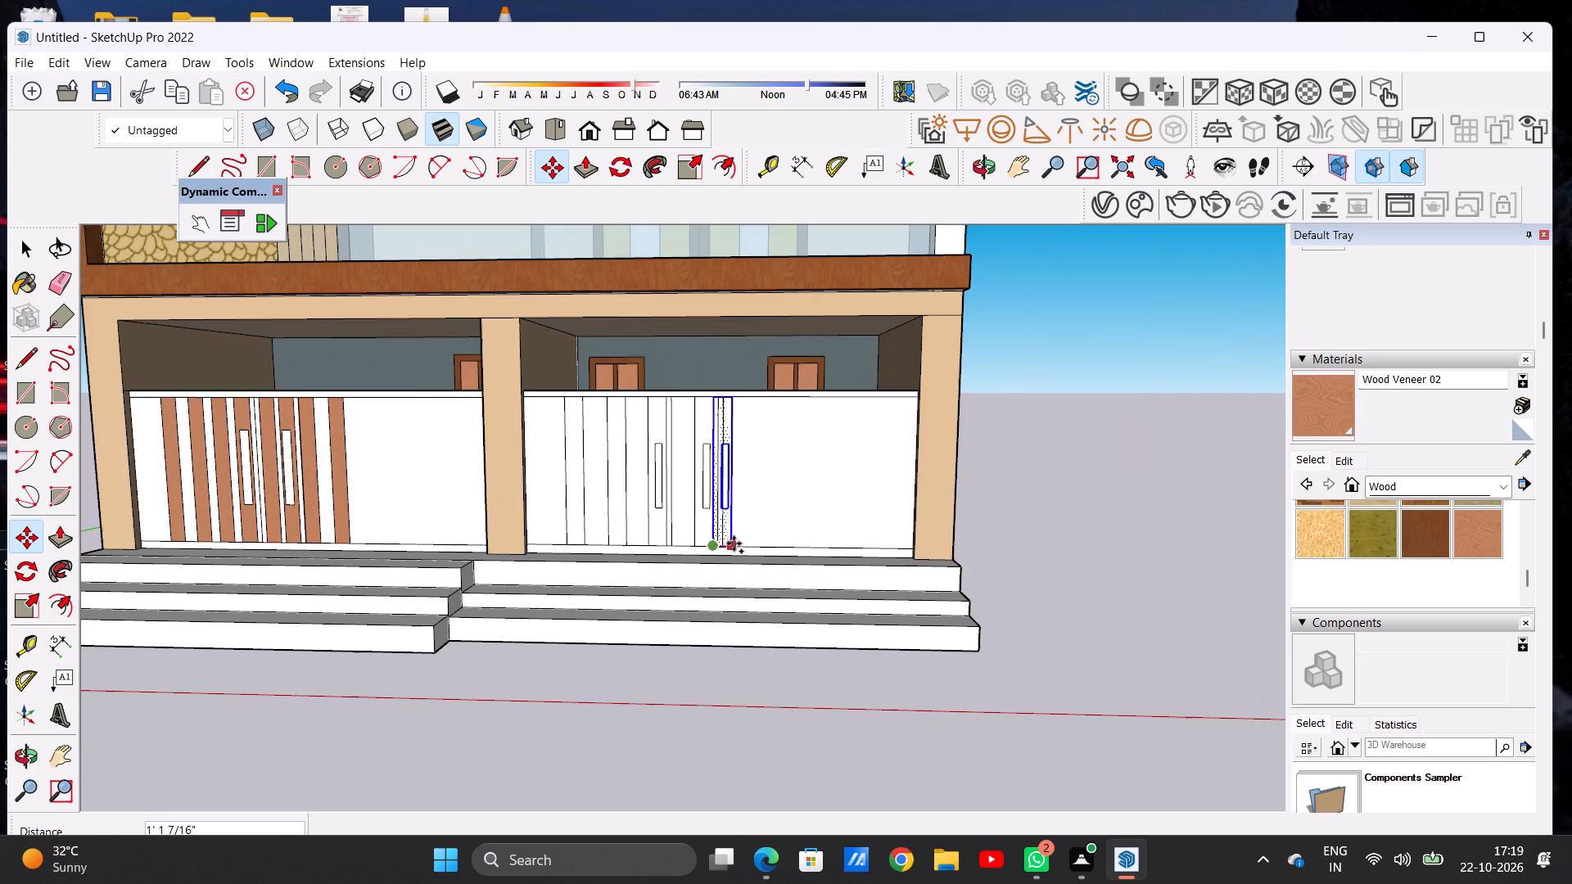
pyautogui.scroll(2, 747, 534)
pyautogui.press('space')
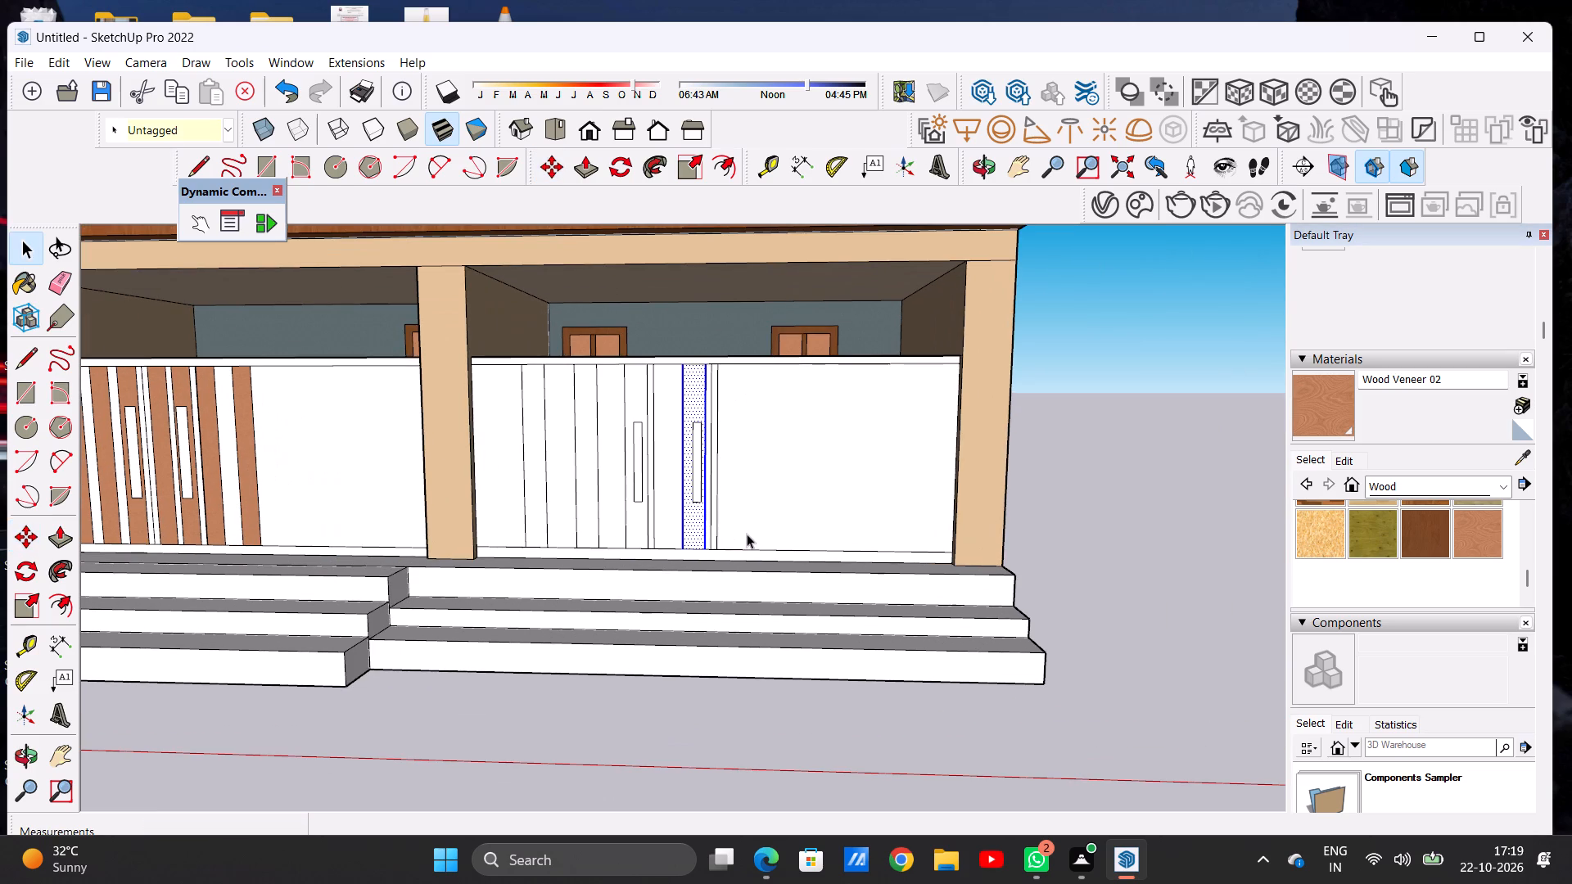
pyautogui.click(1073, 459)
# Copy the right bay's second strip 7' 5 11/16" along the front, just past the door's right edge lines.
pyautogui.scroll(2, 761, 519)
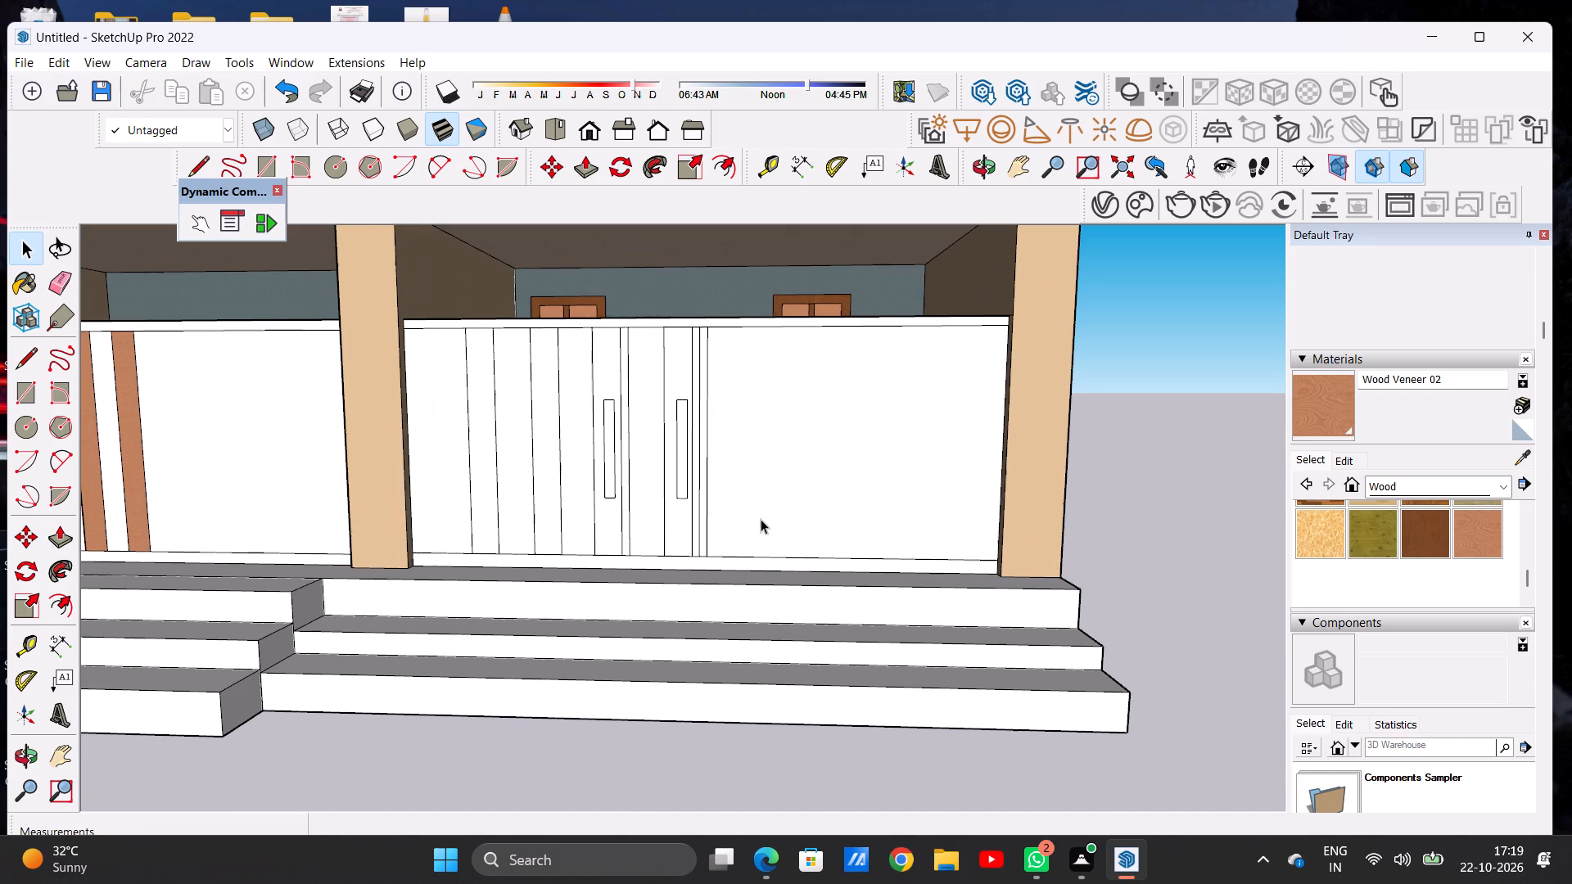
pyautogui.doubleClick(553, 531)
pyautogui.press('m')
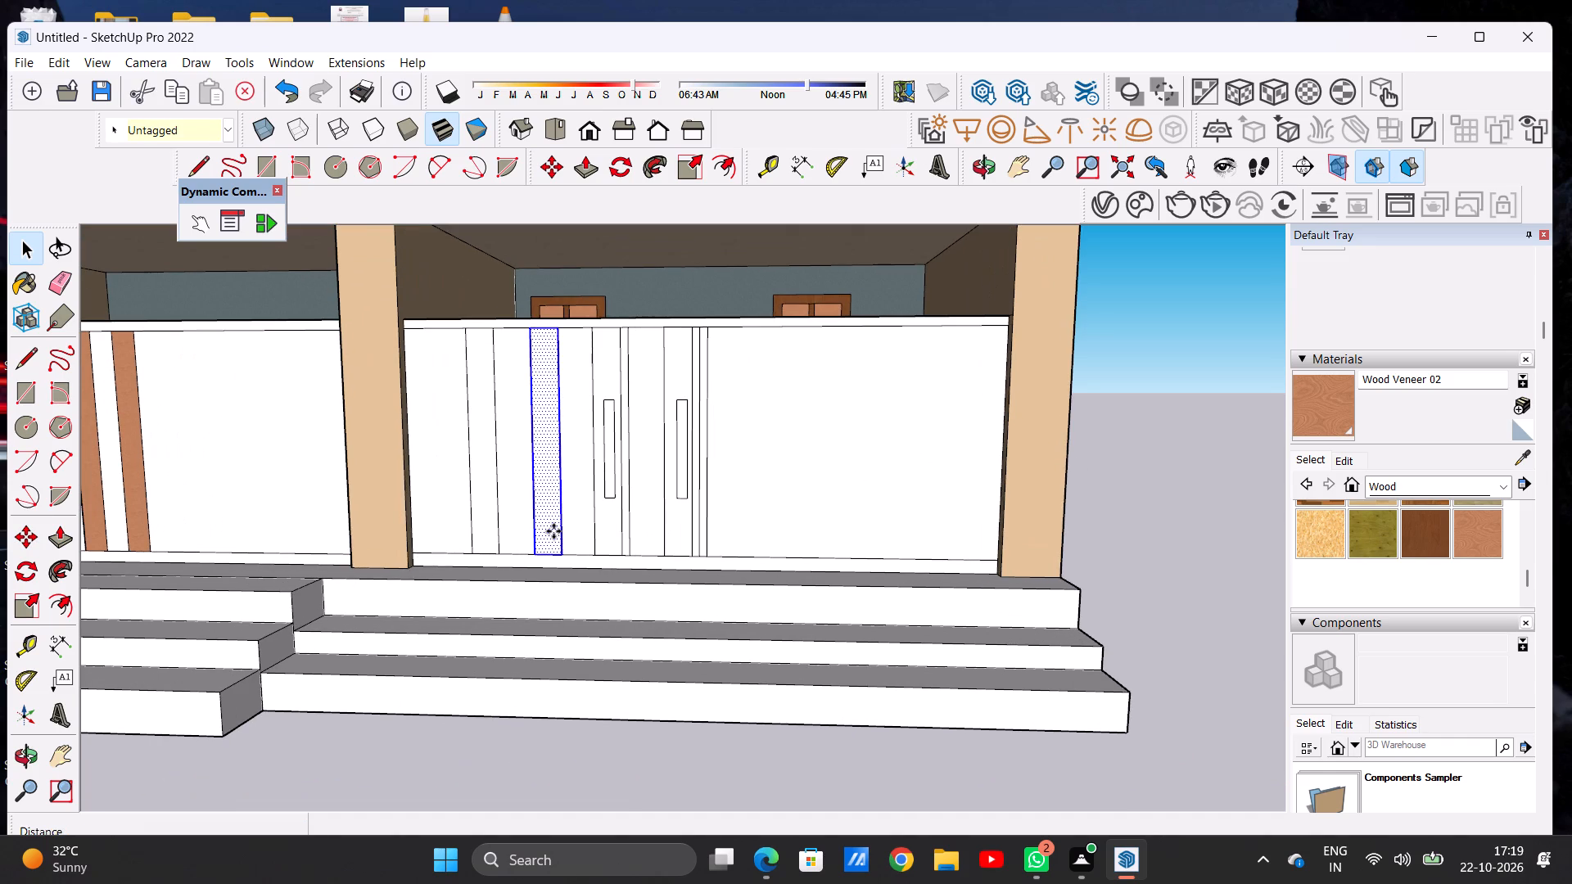
pyautogui.click(562, 556)
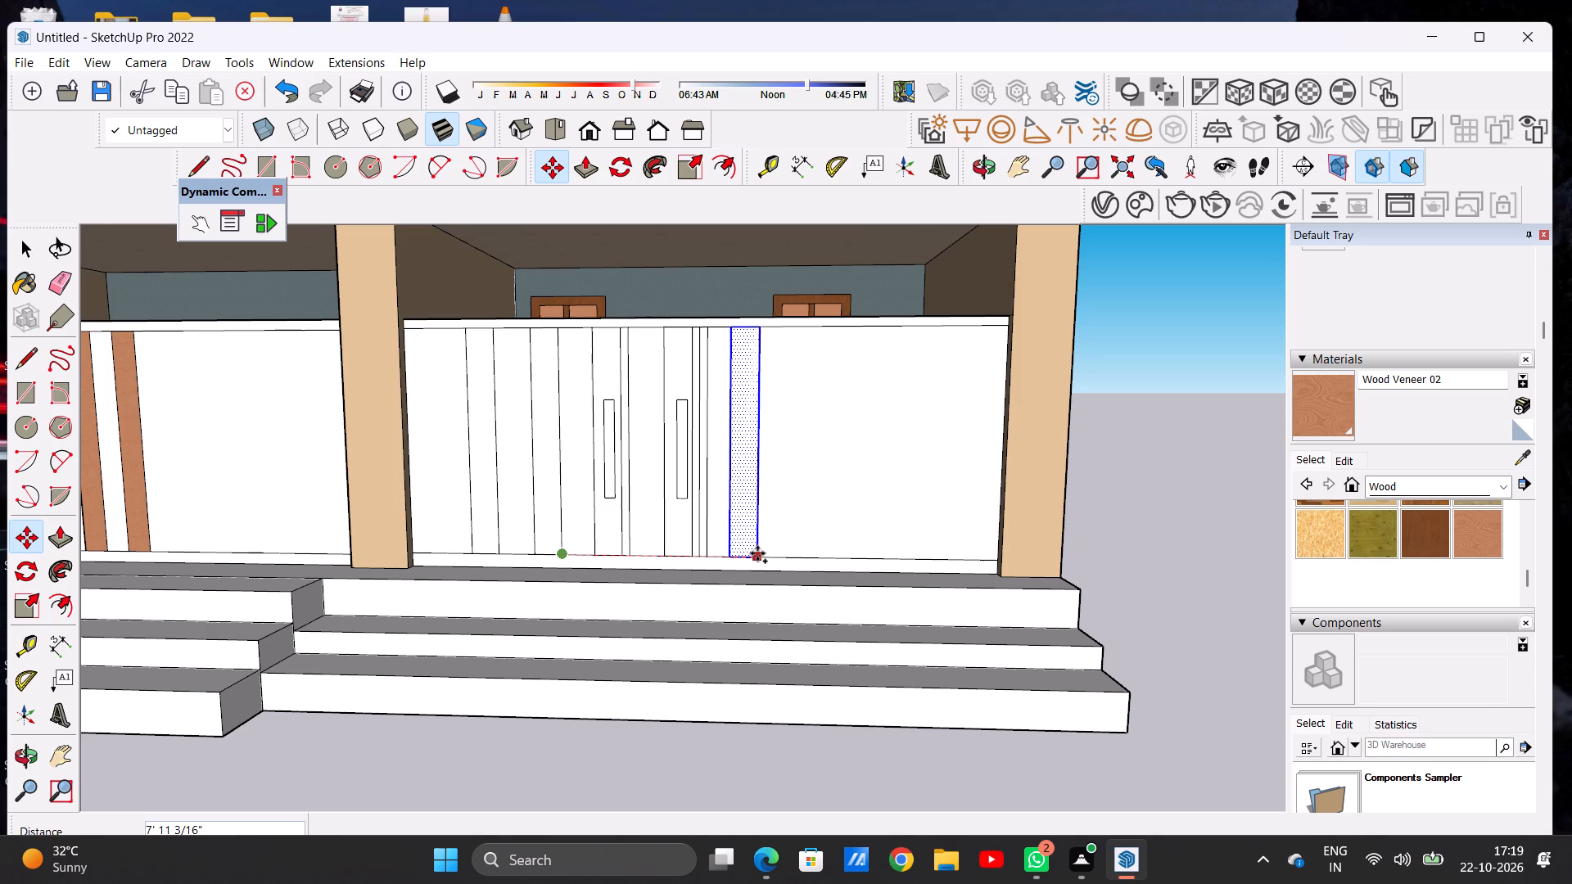
pyautogui.click(746, 551)
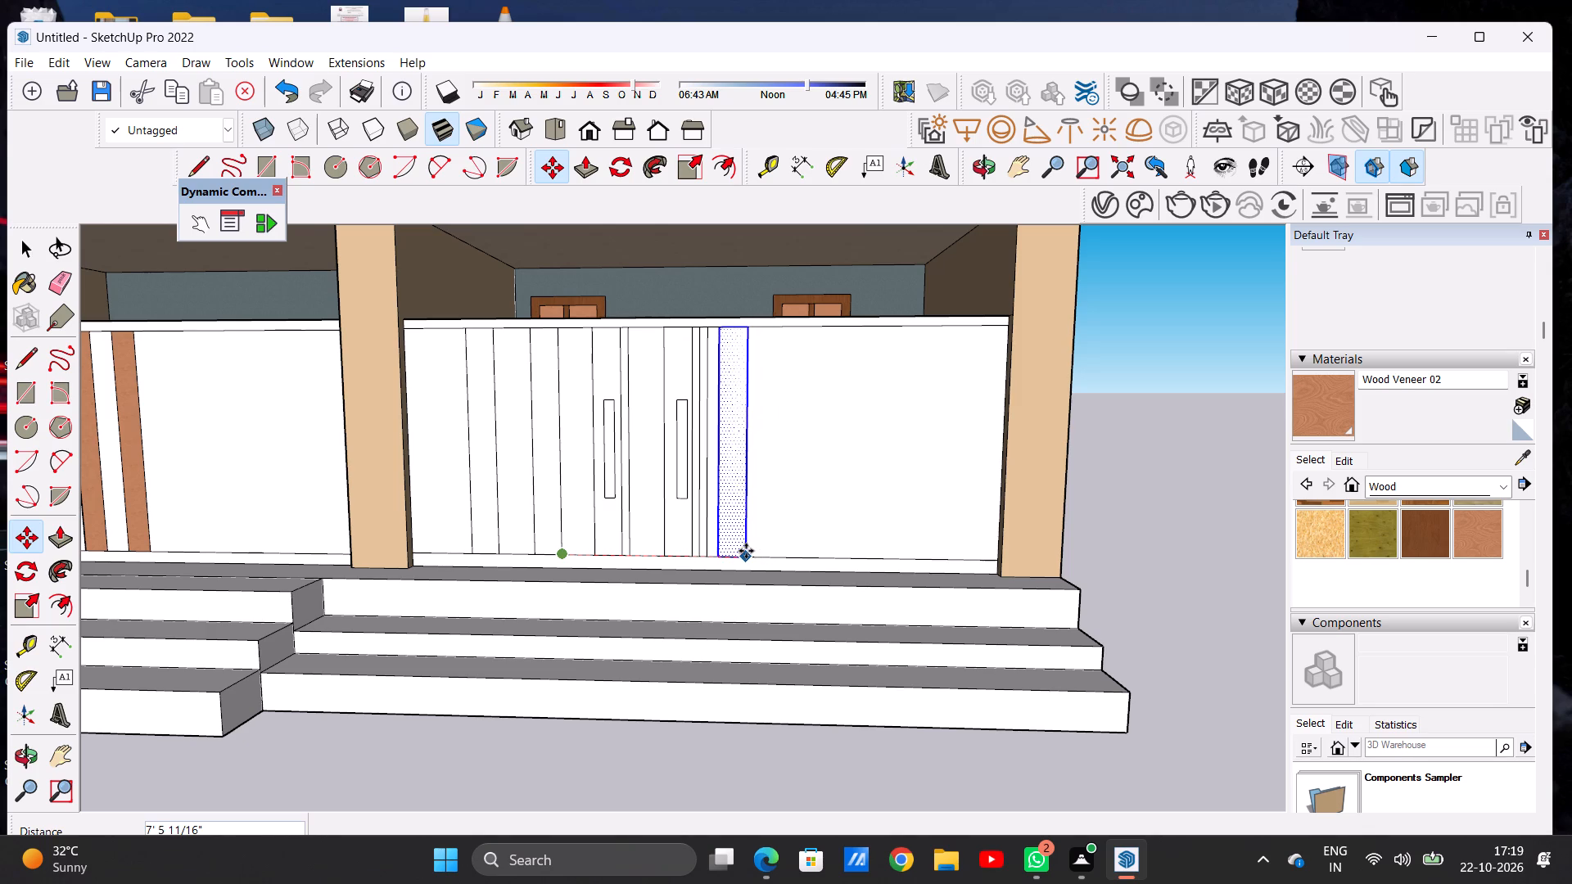
# Copy the new strip beyond the door about 2' 6" further towards the right bay's outer pillar.
pyautogui.click(746, 551)
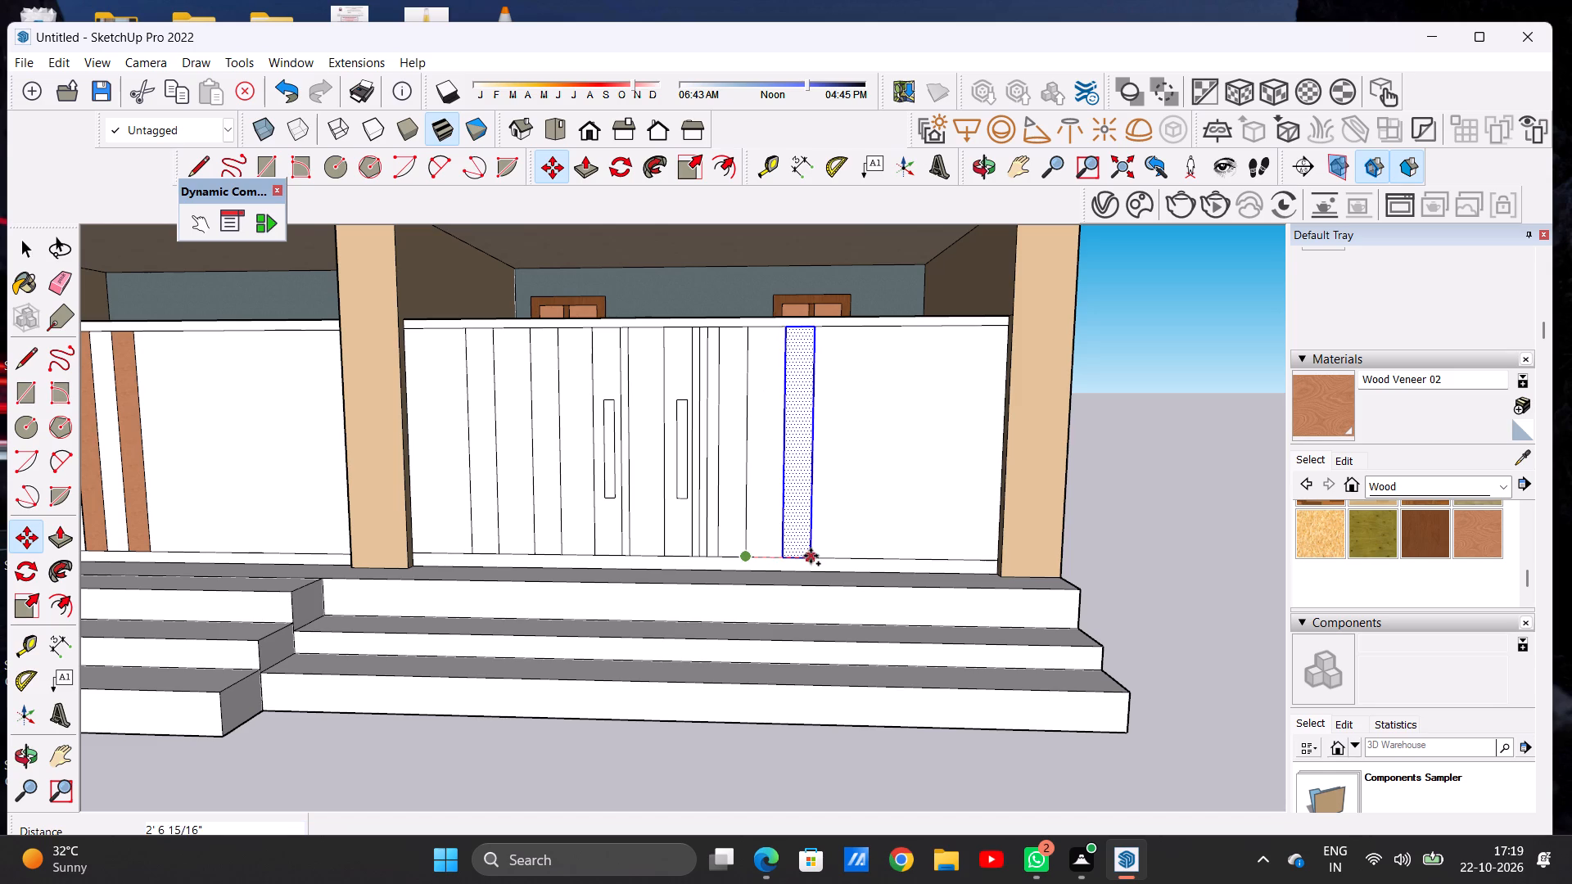
pyautogui.click(806, 560)
pyautogui.press('space')
pyautogui.click(1276, 470)
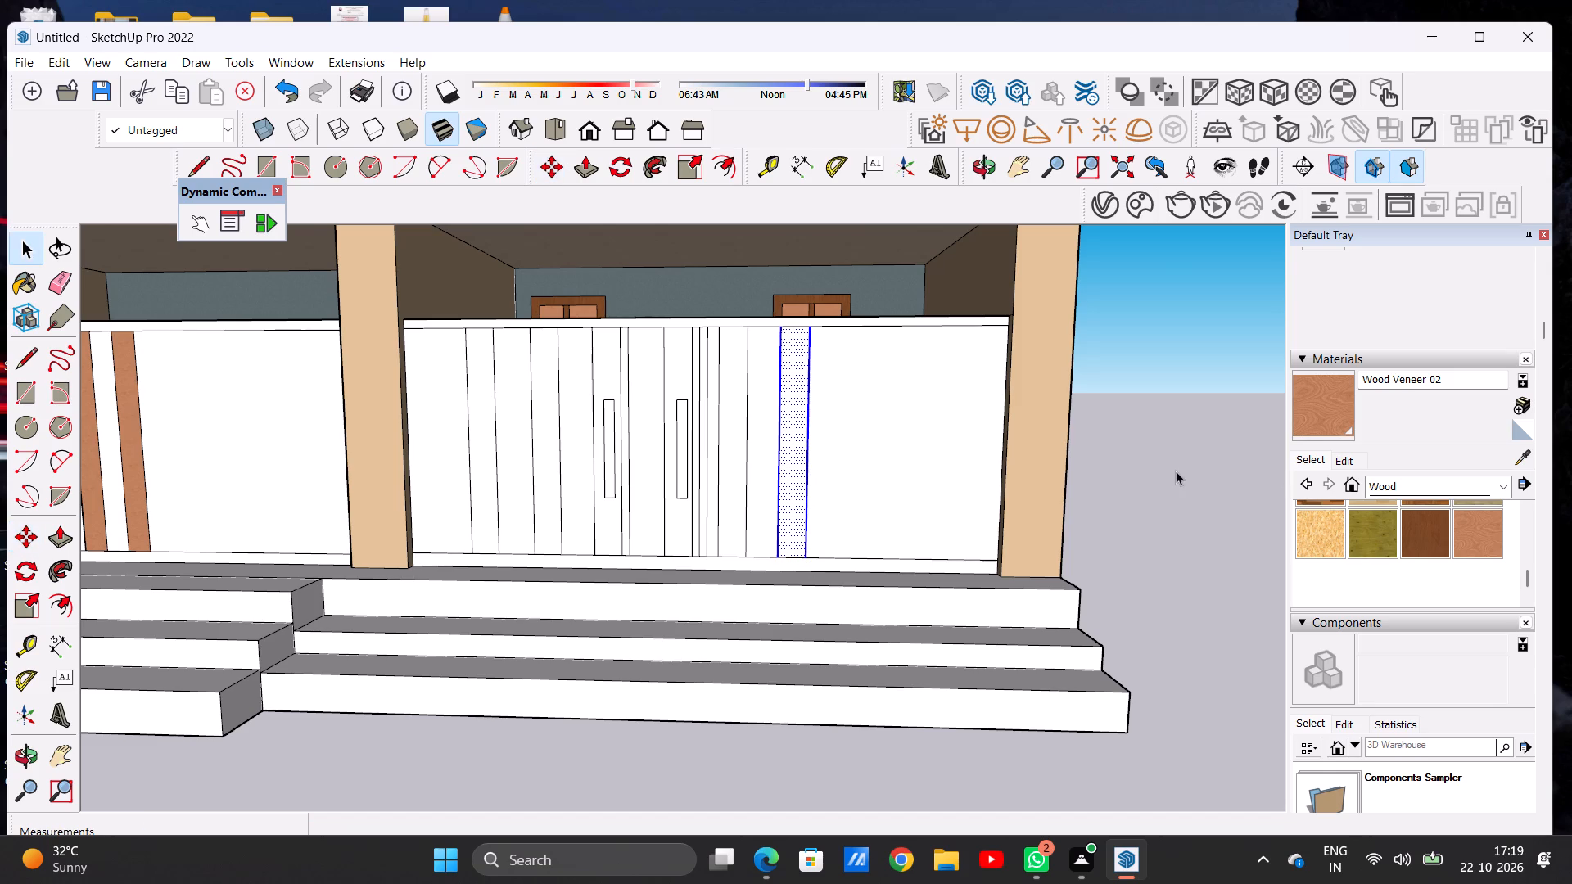
pyautogui.click(1172, 472)
# Paint the six vertical strips on the right bay's front with Wood Veneer 02, leaving the handle rectangles plain.
pyautogui.scroll(-5, 910, 478)
pyautogui.scroll(5, 739, 480)
pyautogui.scroll(-1, 739, 480)
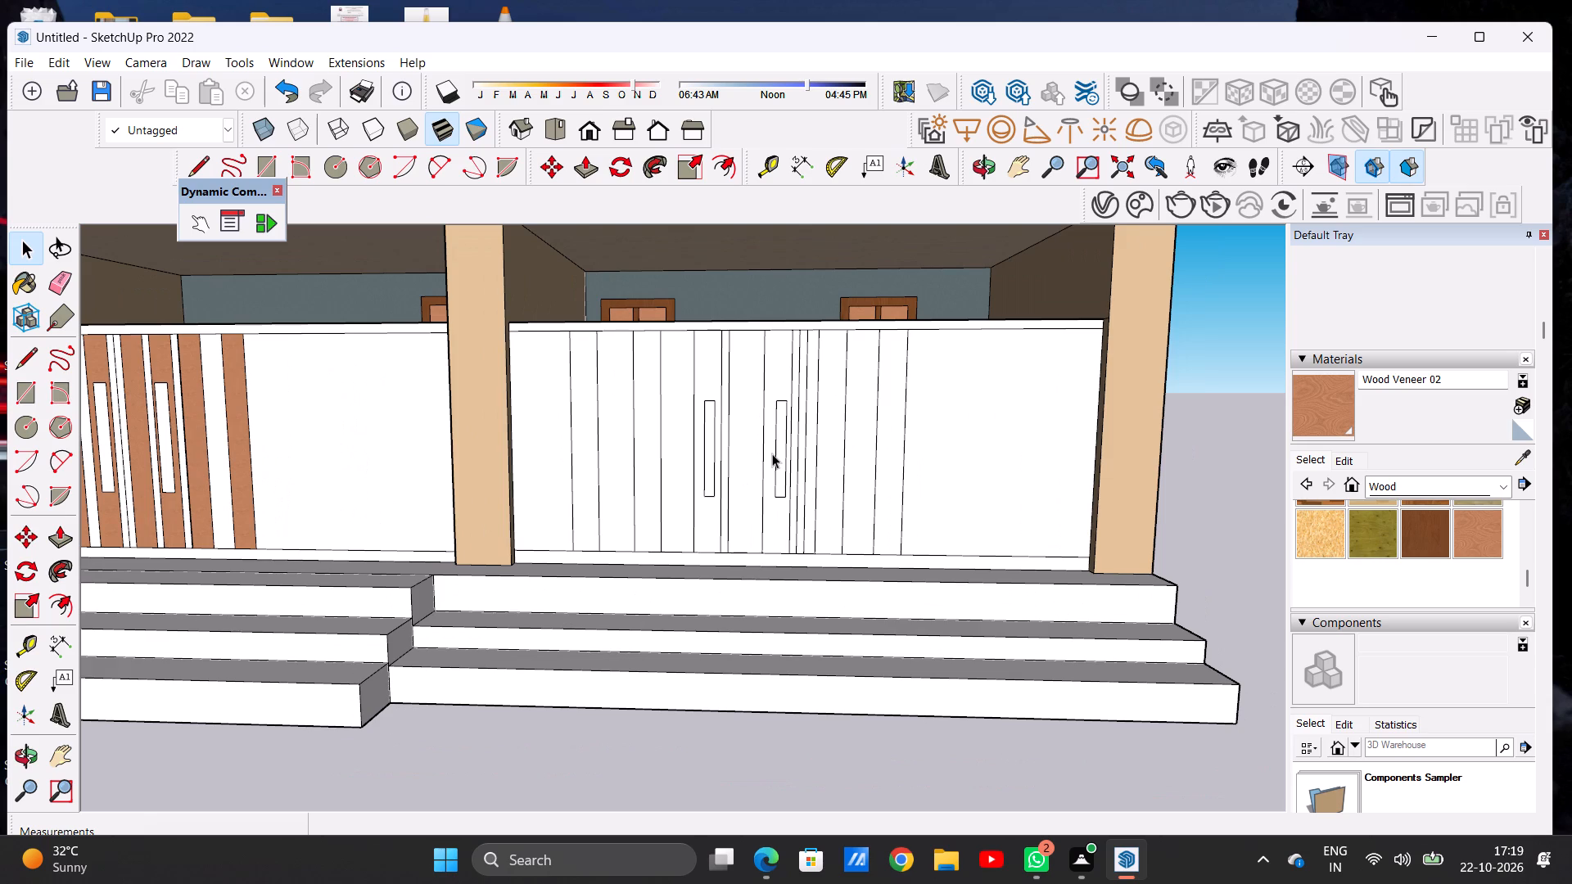
pyautogui.click(1312, 395)
pyautogui.scroll(6, 585, 415)
pyautogui.click(585, 413)
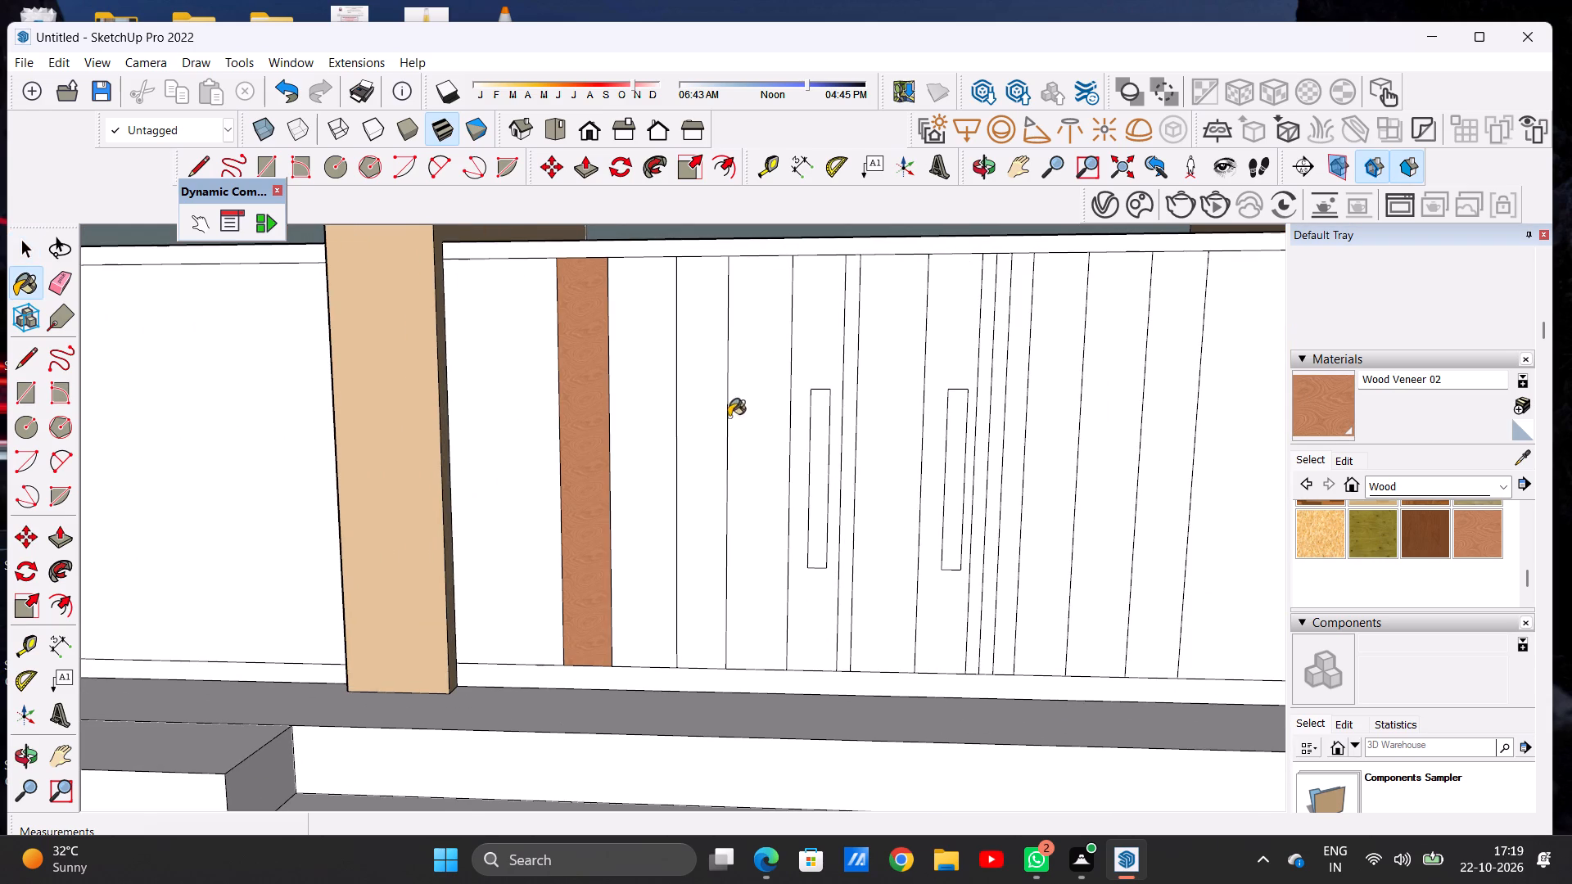
pyautogui.click(693, 437)
pyautogui.click(804, 376)
pyautogui.scroll(-7, 772, 381)
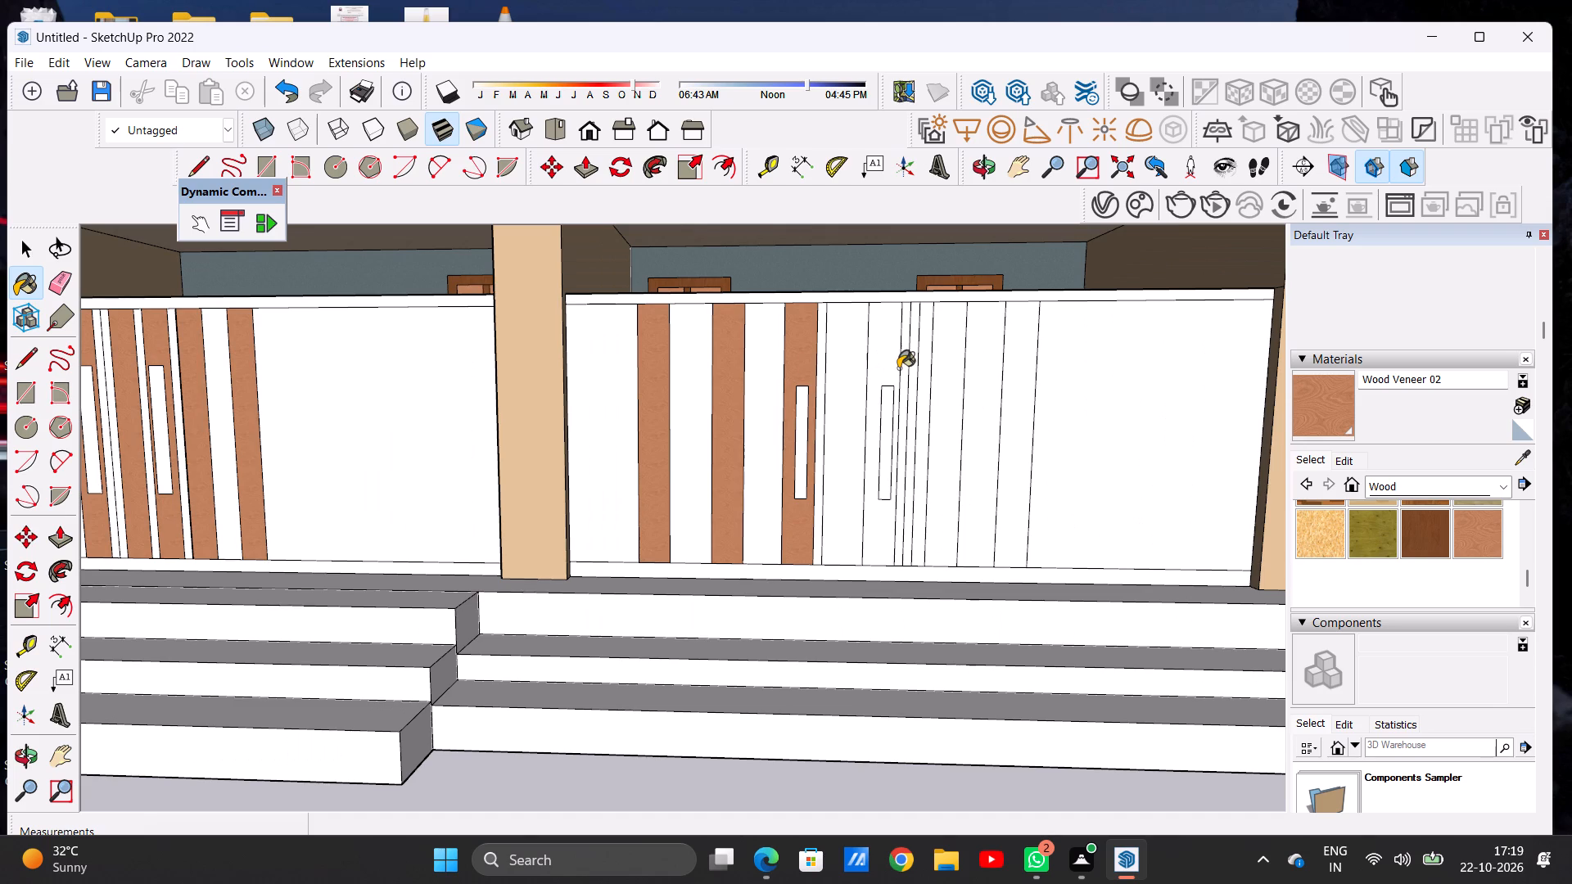
pyautogui.scroll(2, 857, 376)
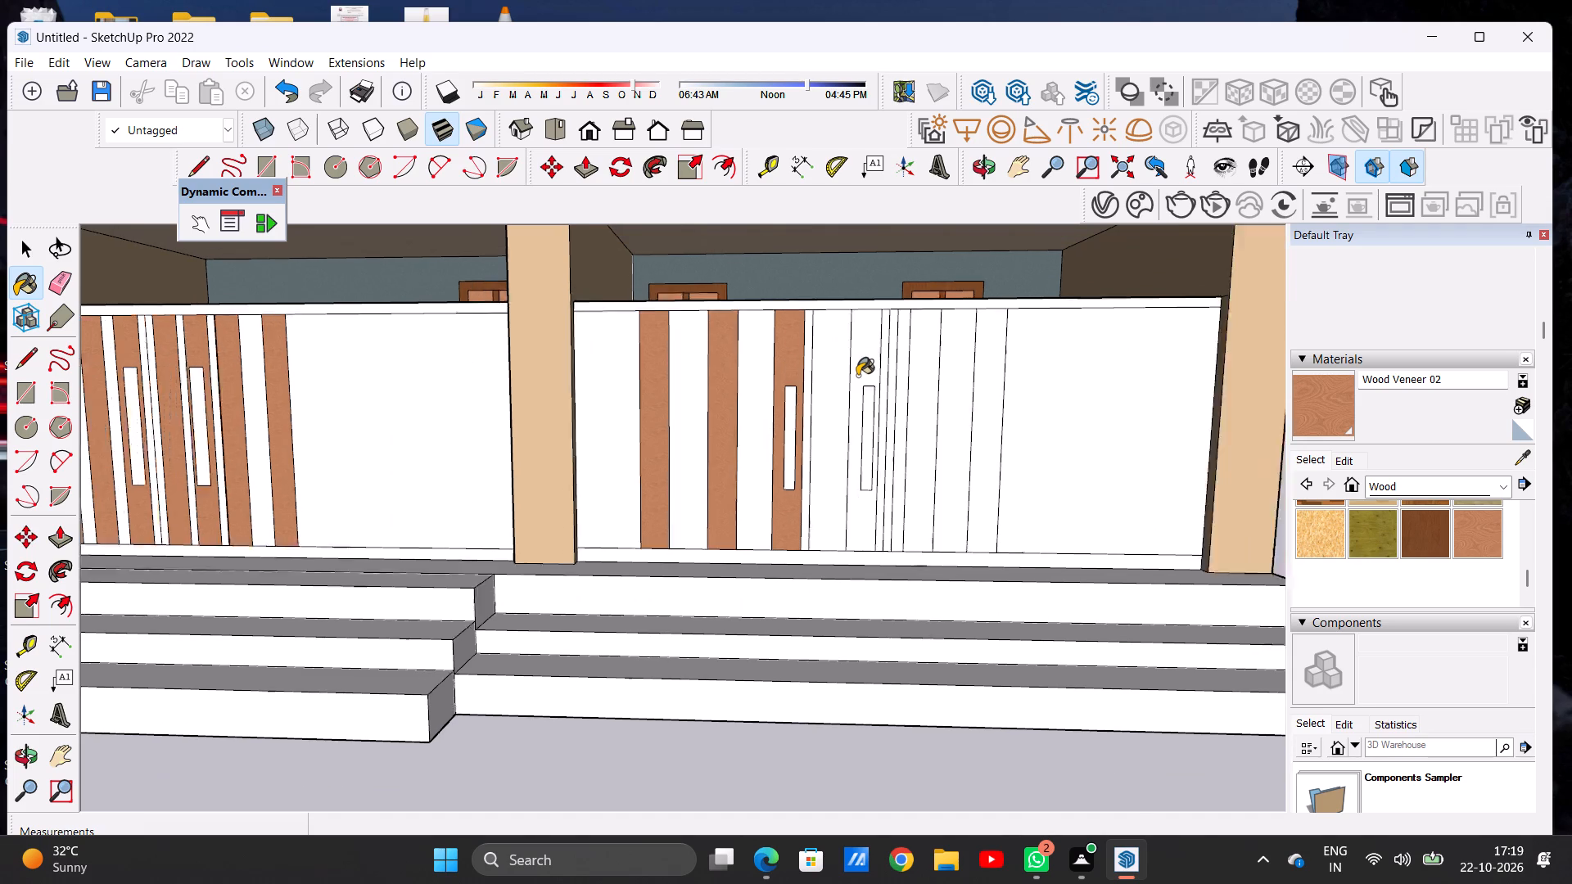
pyautogui.scroll(3, 857, 376)
pyautogui.click(868, 367)
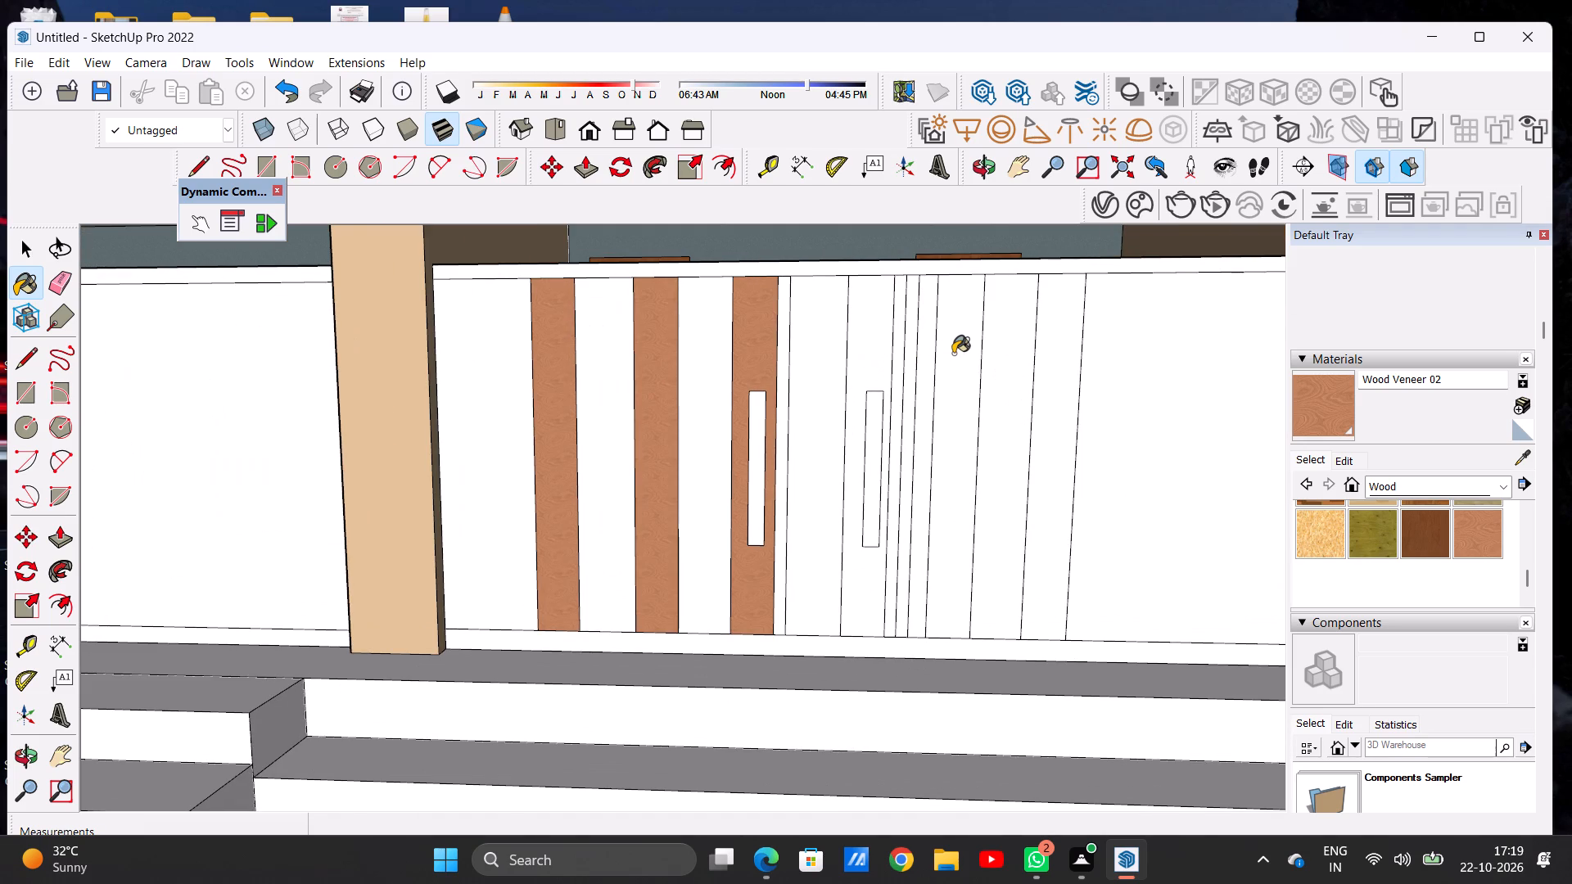
pyautogui.click(953, 354)
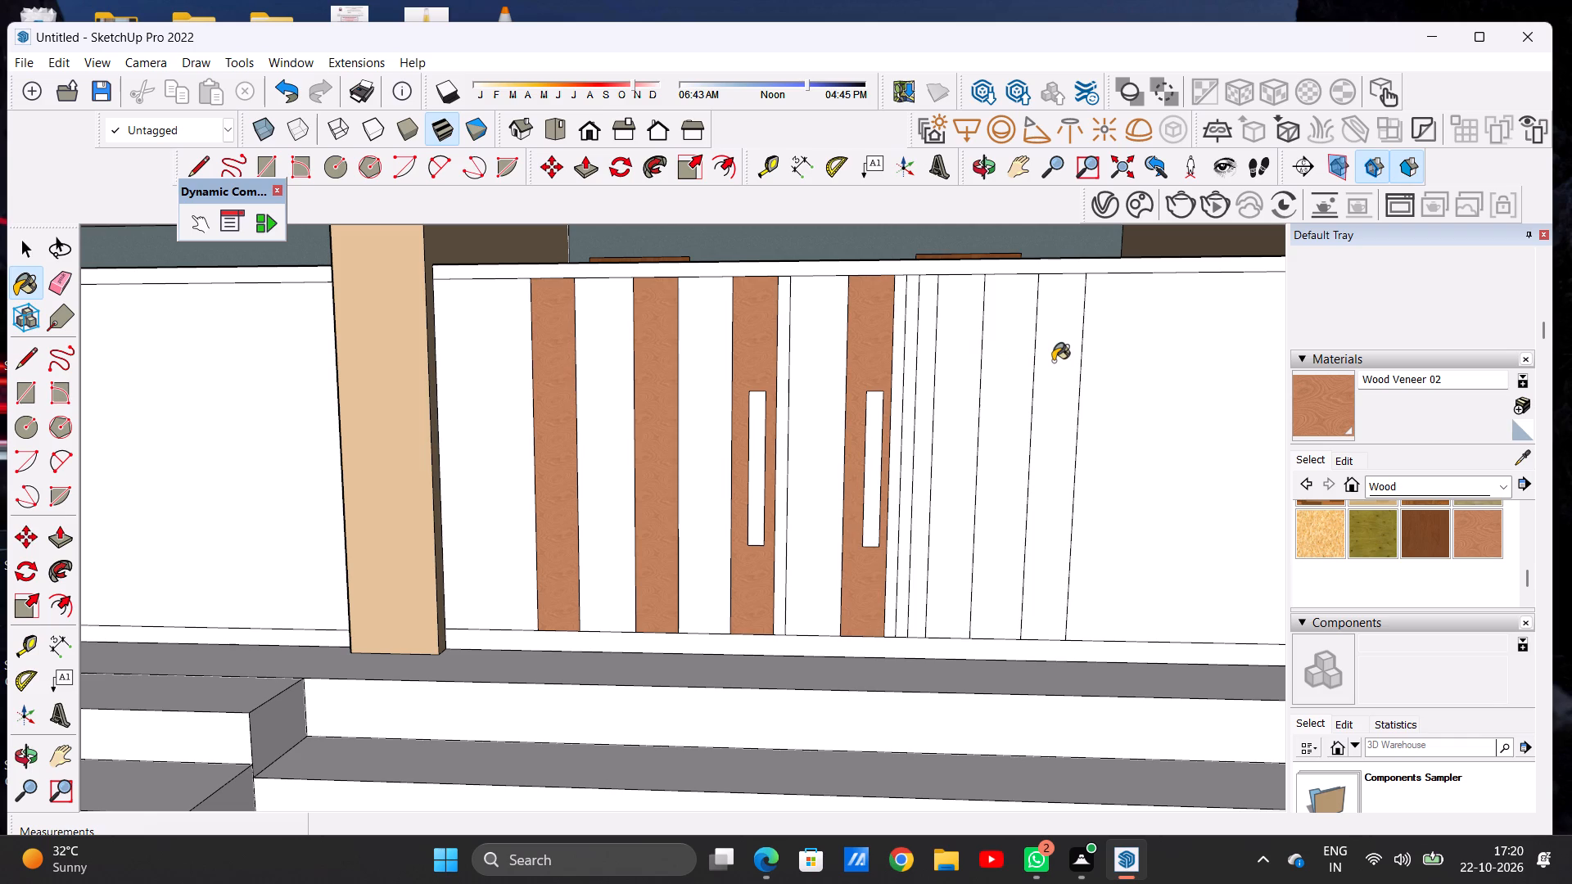
pyautogui.click(1051, 361)
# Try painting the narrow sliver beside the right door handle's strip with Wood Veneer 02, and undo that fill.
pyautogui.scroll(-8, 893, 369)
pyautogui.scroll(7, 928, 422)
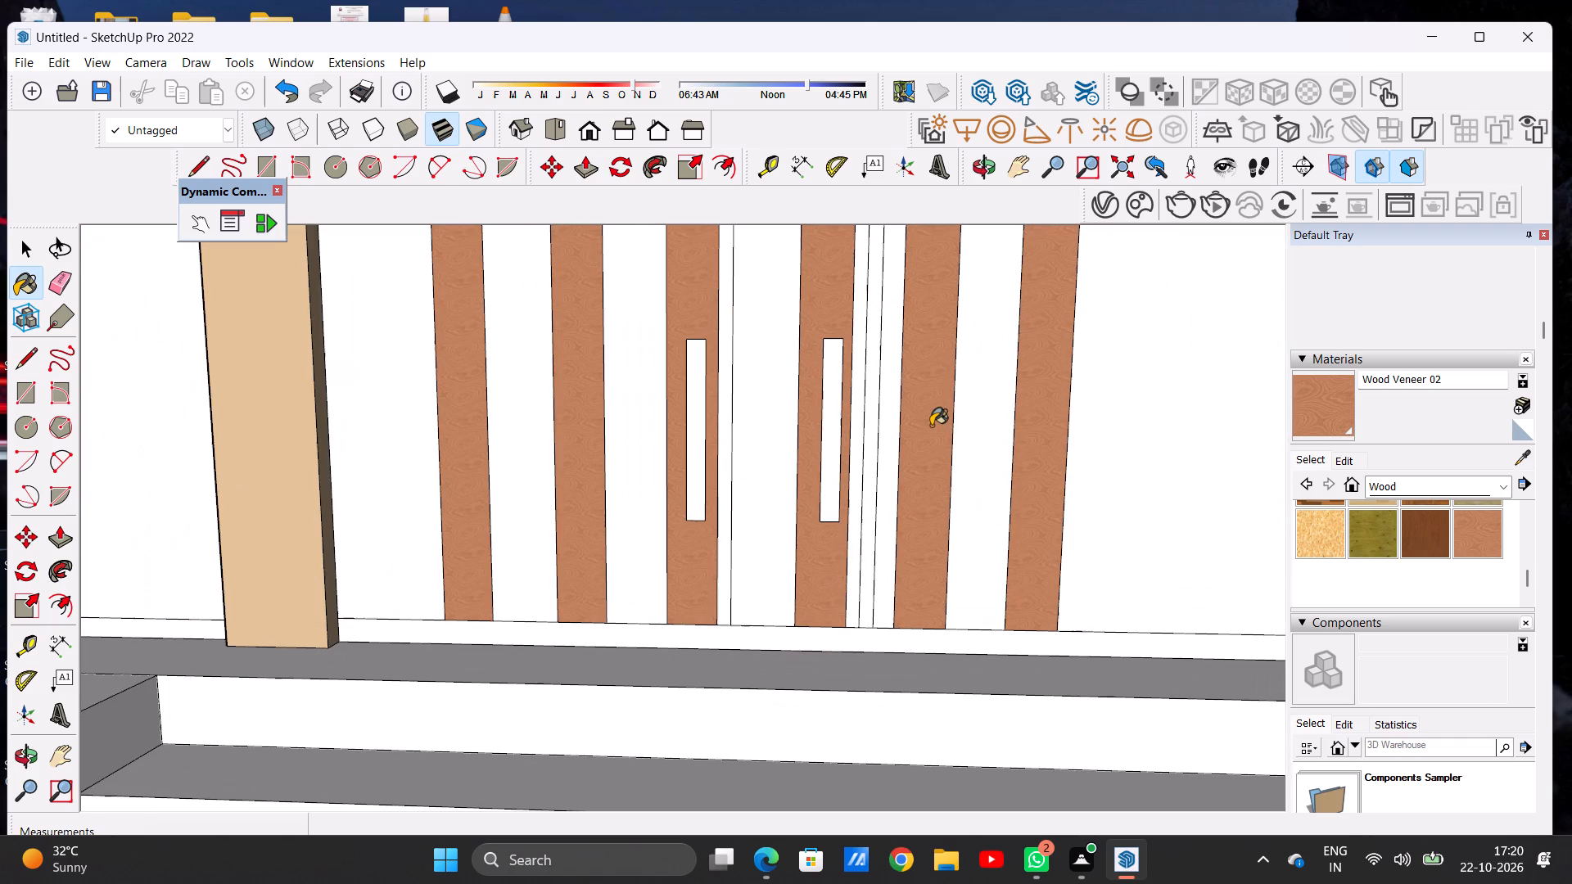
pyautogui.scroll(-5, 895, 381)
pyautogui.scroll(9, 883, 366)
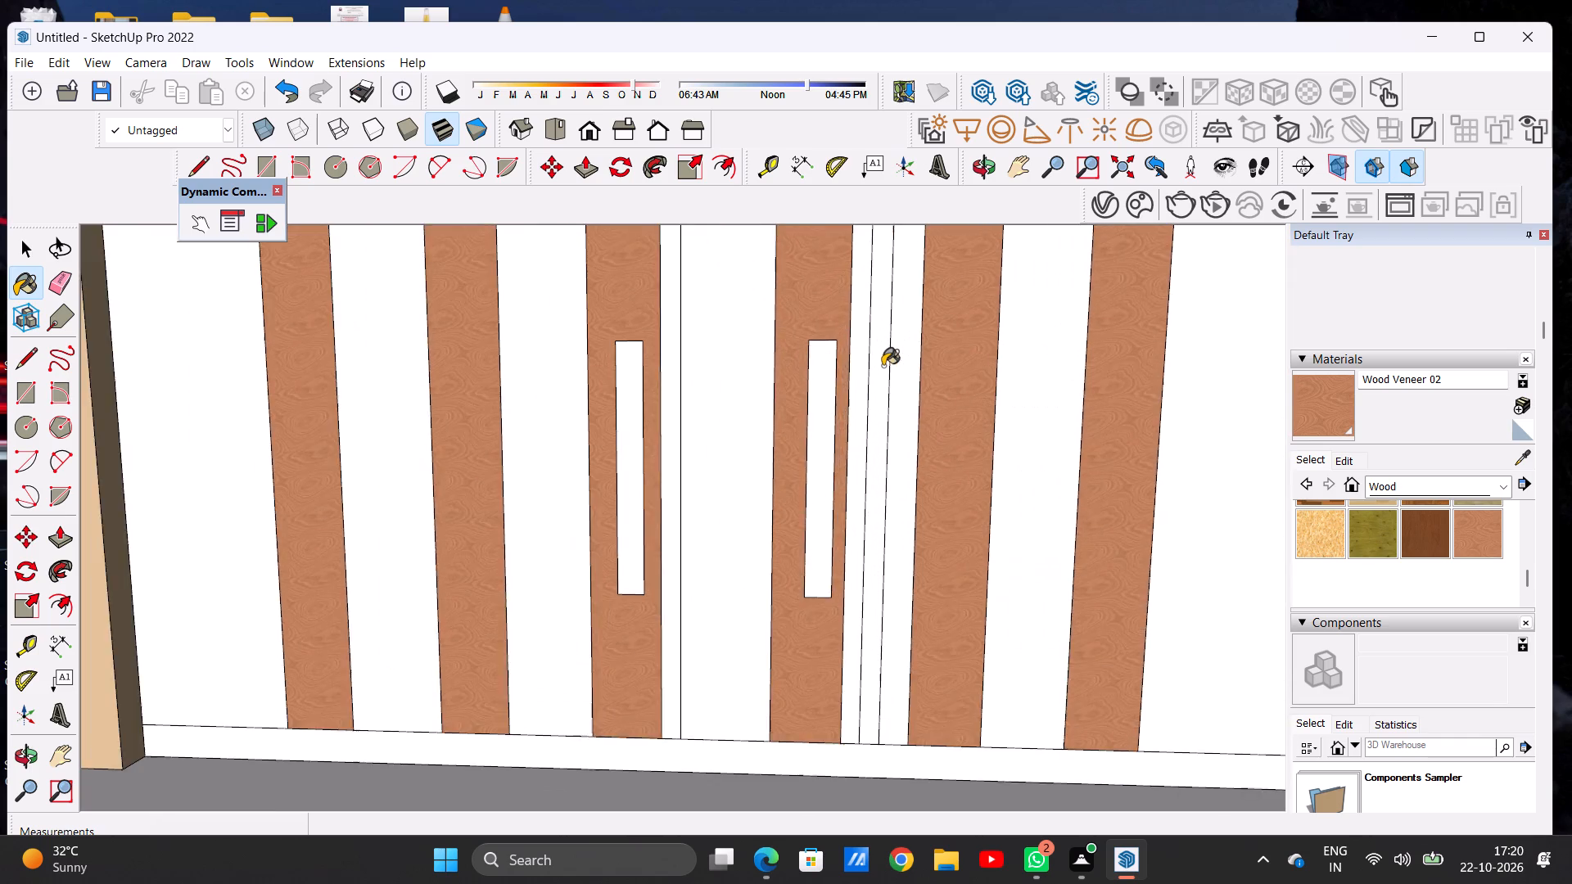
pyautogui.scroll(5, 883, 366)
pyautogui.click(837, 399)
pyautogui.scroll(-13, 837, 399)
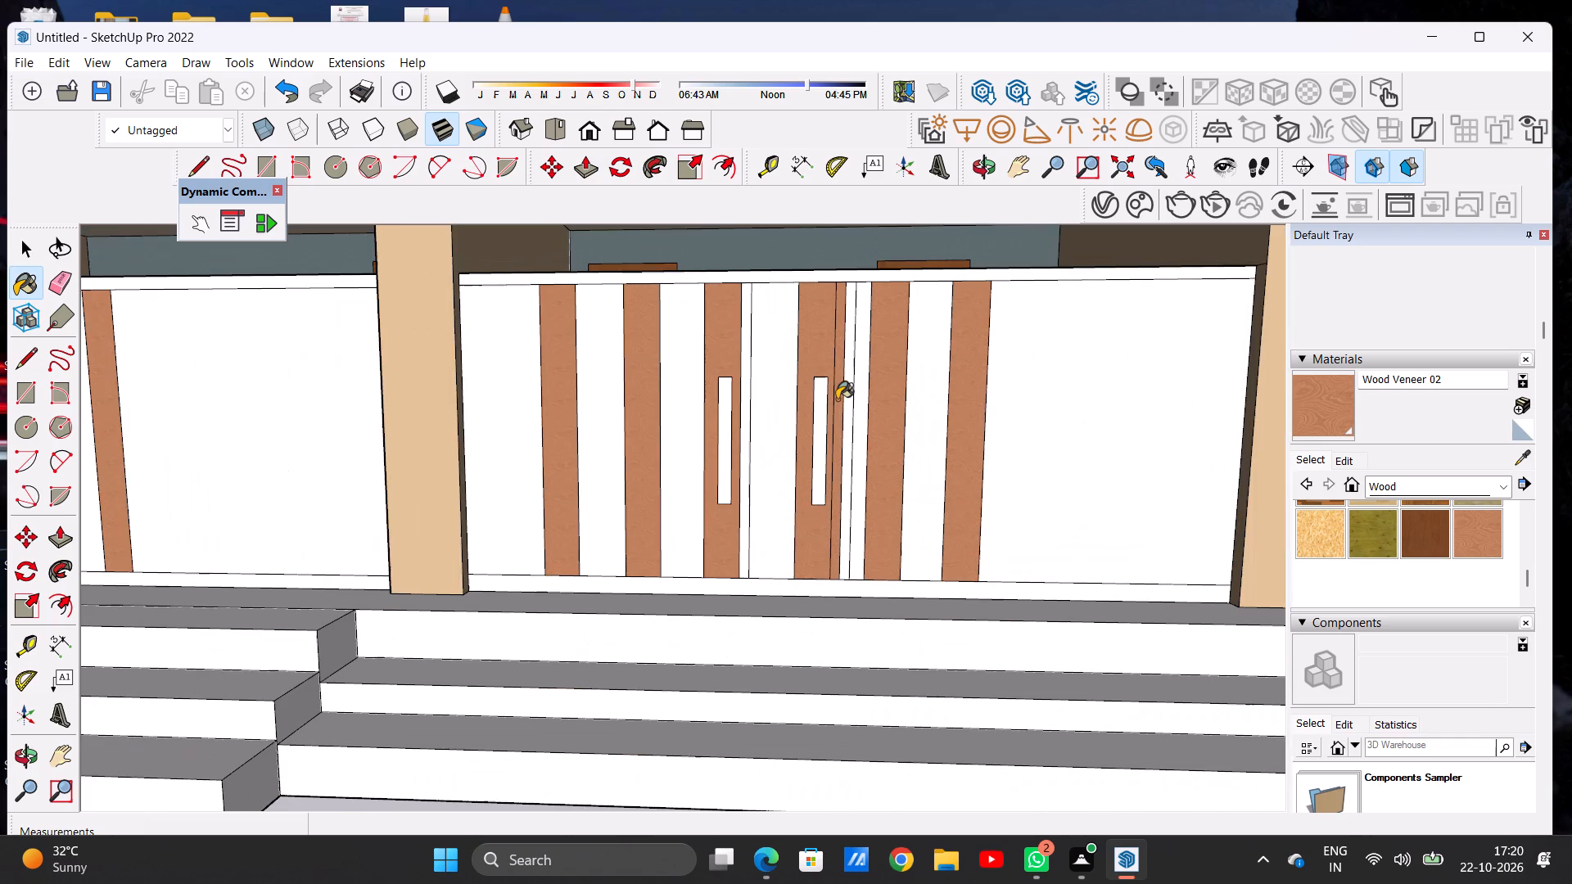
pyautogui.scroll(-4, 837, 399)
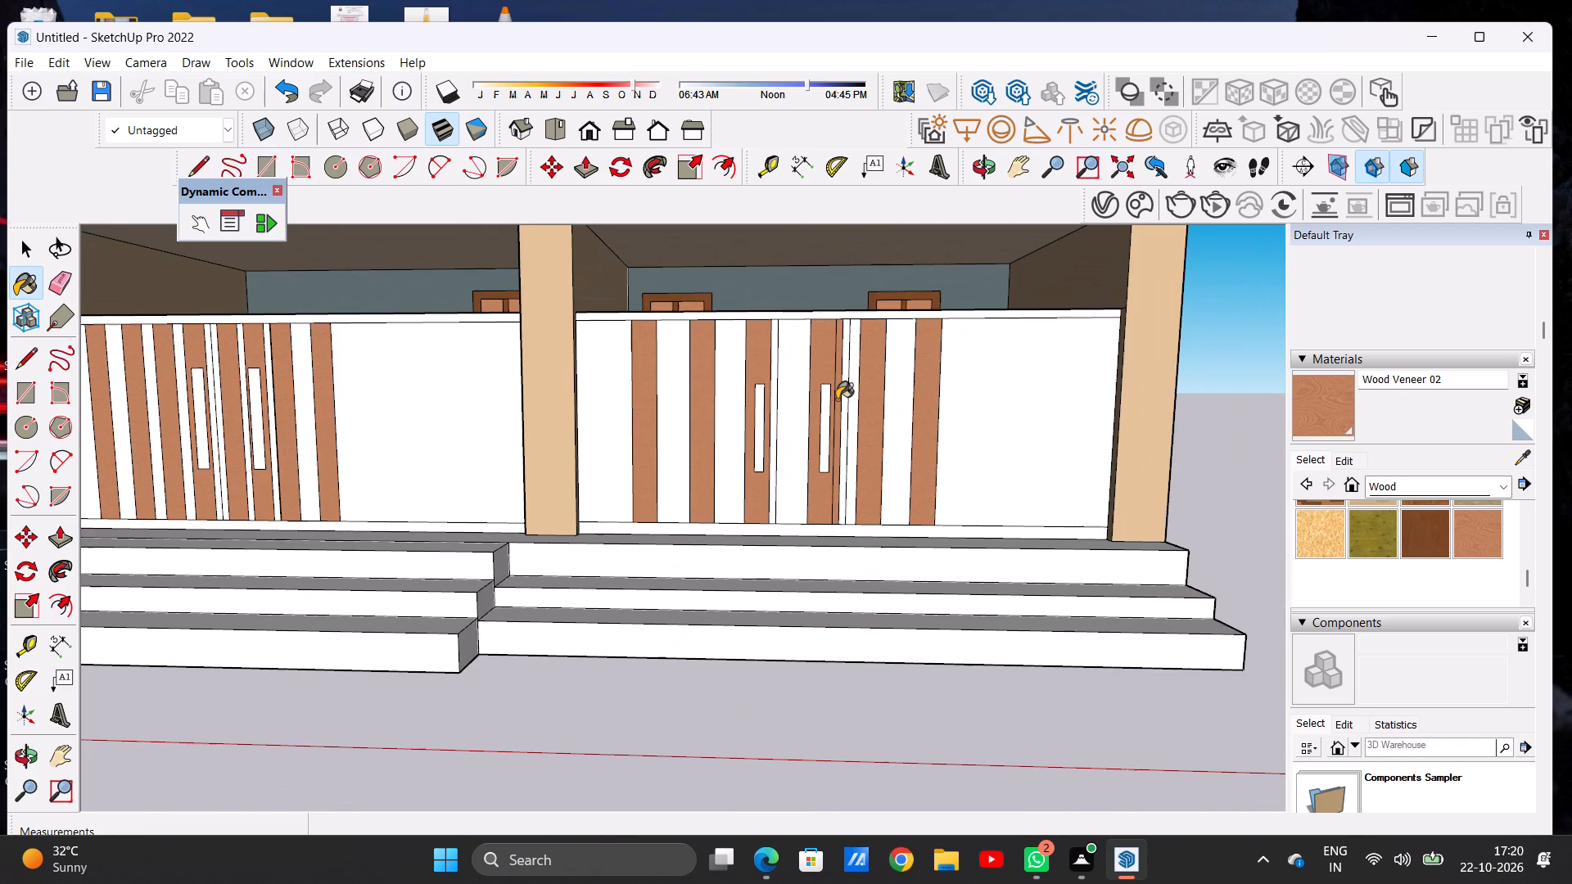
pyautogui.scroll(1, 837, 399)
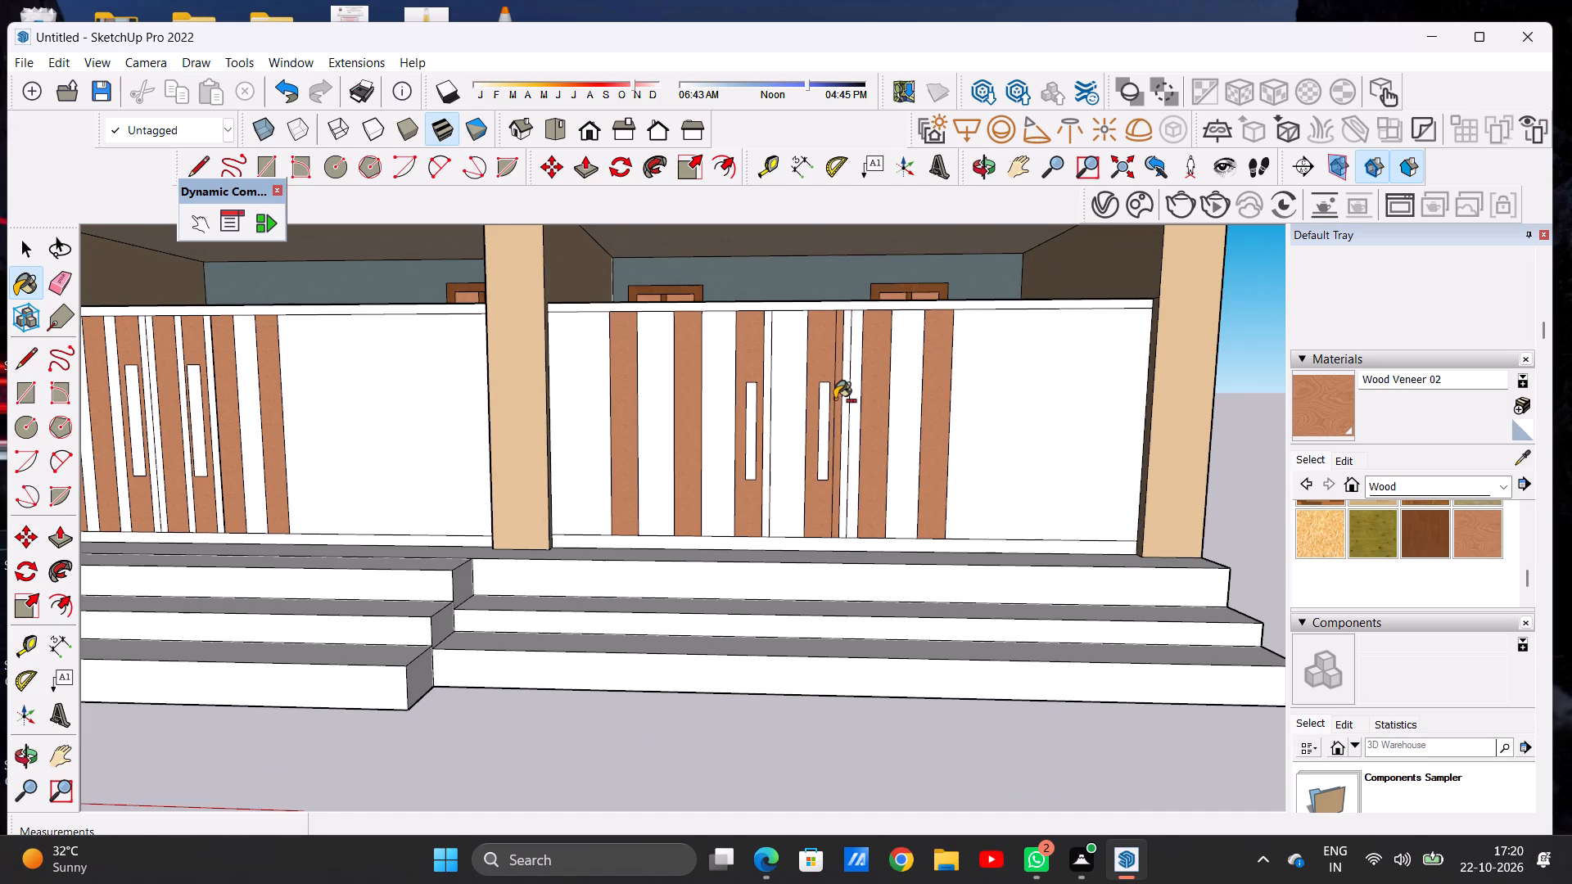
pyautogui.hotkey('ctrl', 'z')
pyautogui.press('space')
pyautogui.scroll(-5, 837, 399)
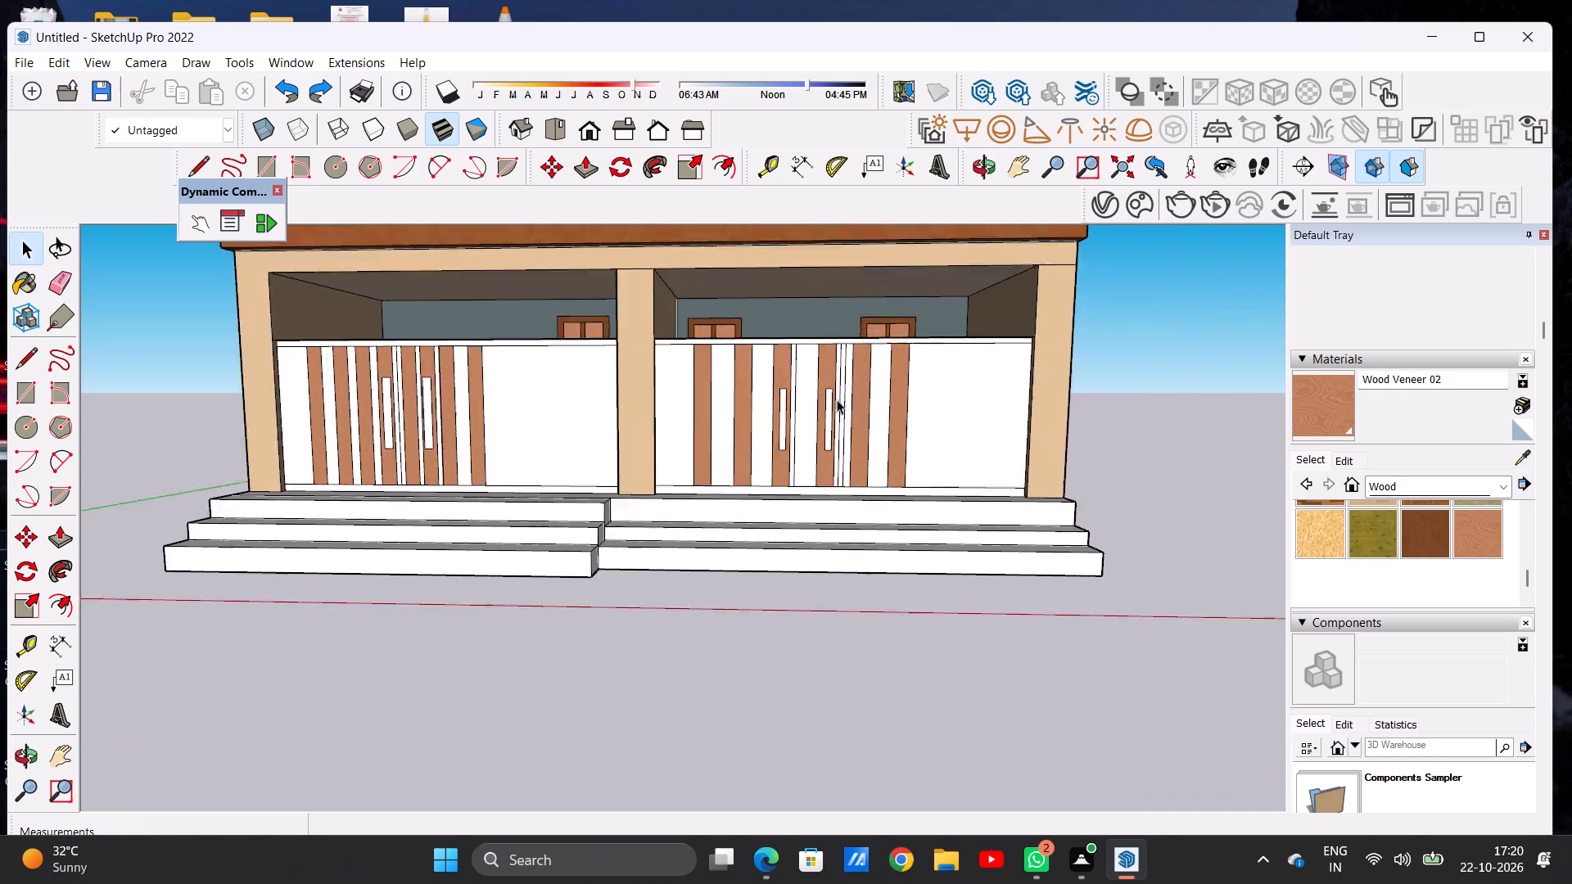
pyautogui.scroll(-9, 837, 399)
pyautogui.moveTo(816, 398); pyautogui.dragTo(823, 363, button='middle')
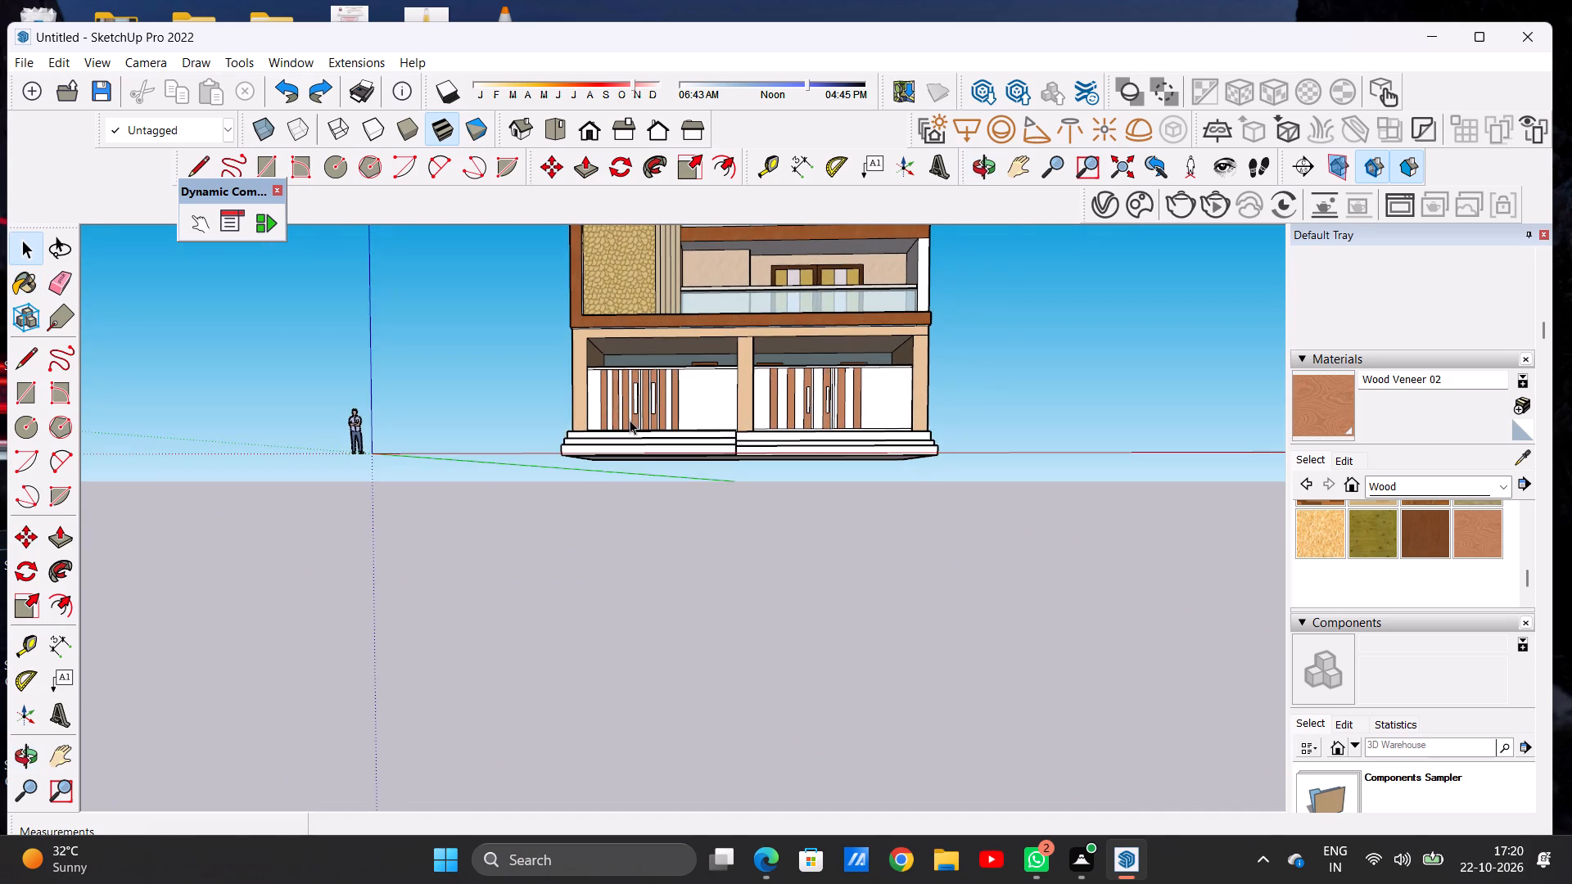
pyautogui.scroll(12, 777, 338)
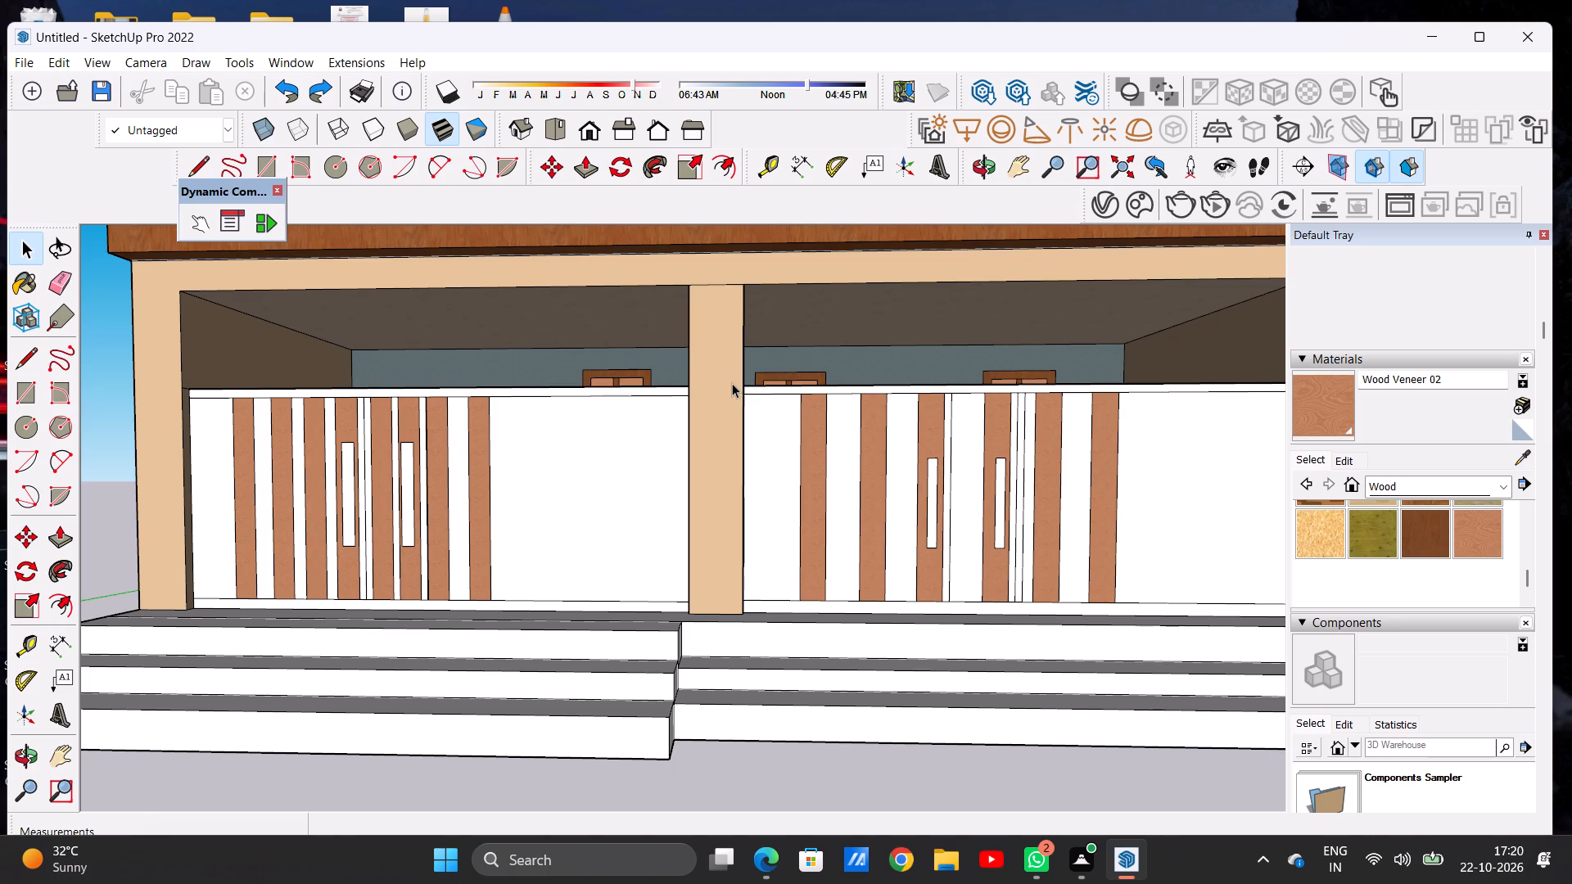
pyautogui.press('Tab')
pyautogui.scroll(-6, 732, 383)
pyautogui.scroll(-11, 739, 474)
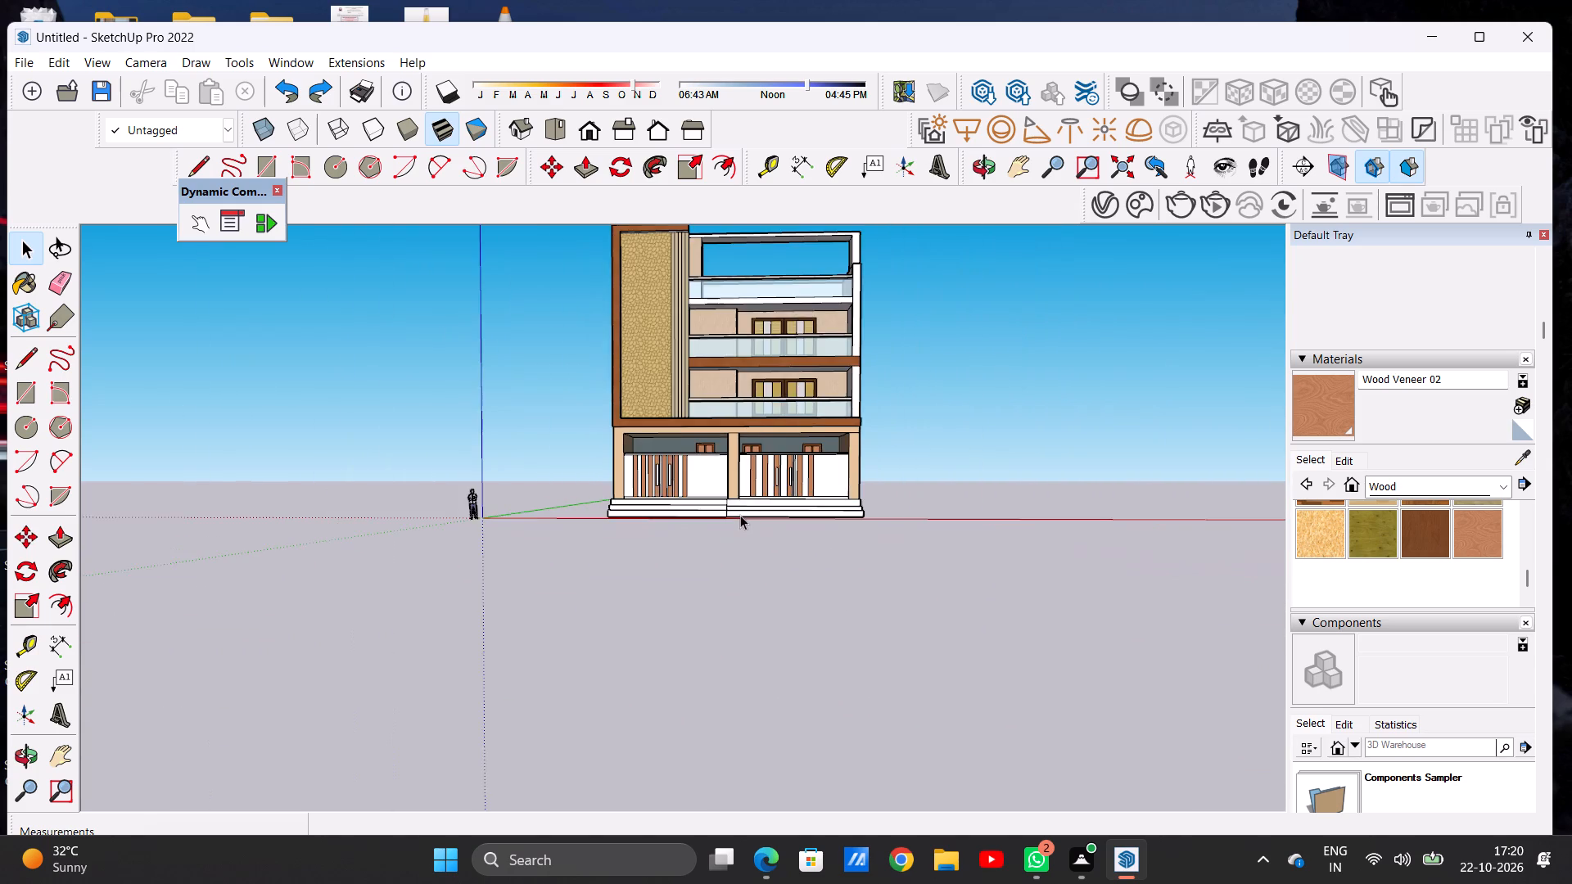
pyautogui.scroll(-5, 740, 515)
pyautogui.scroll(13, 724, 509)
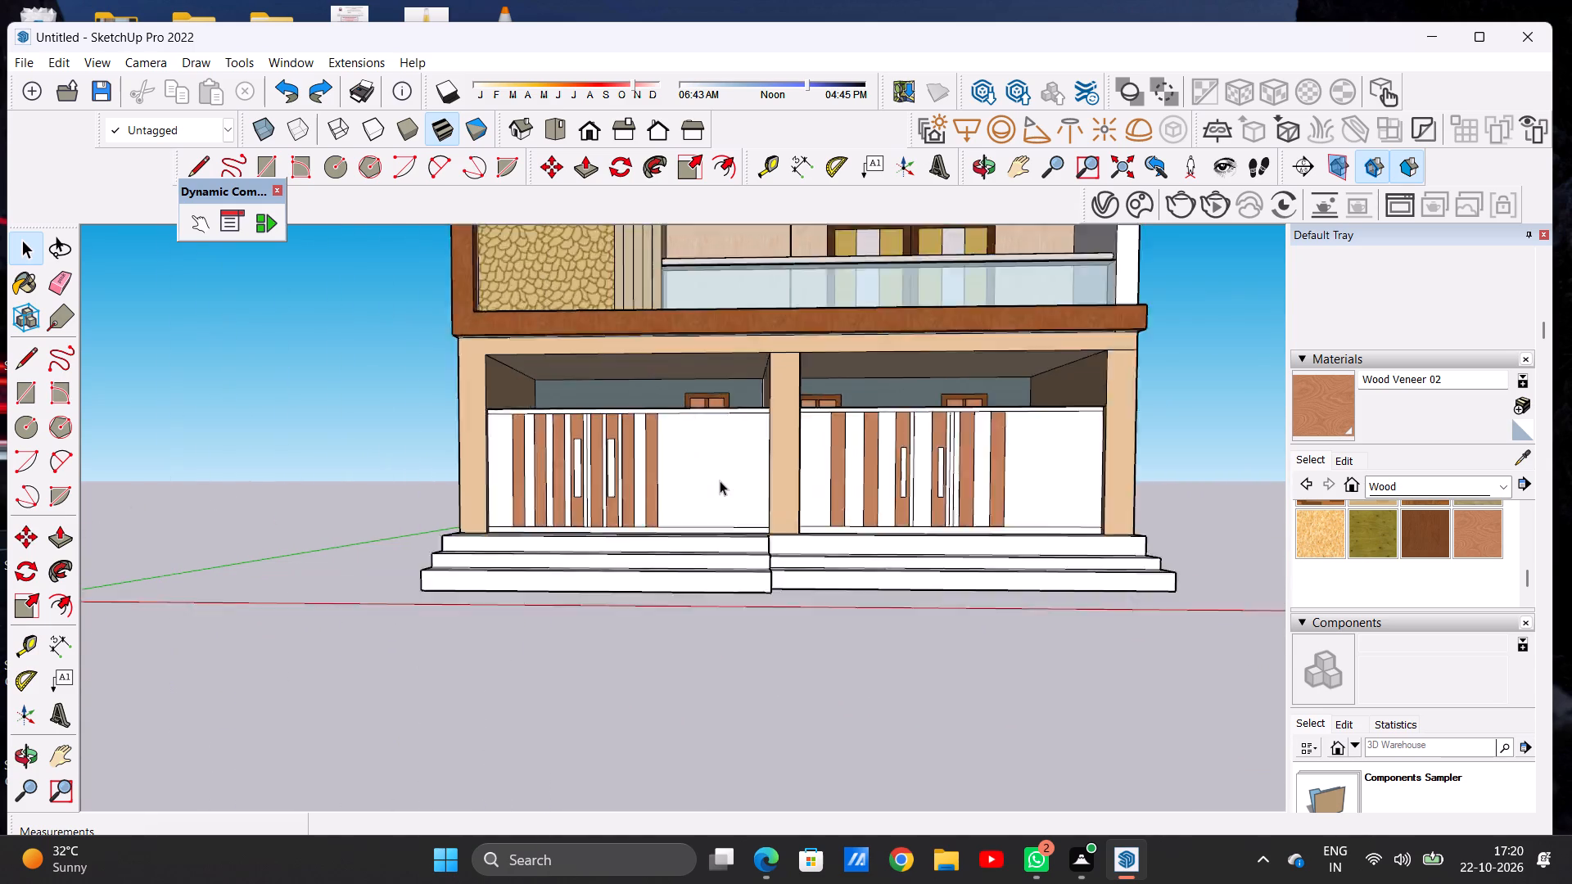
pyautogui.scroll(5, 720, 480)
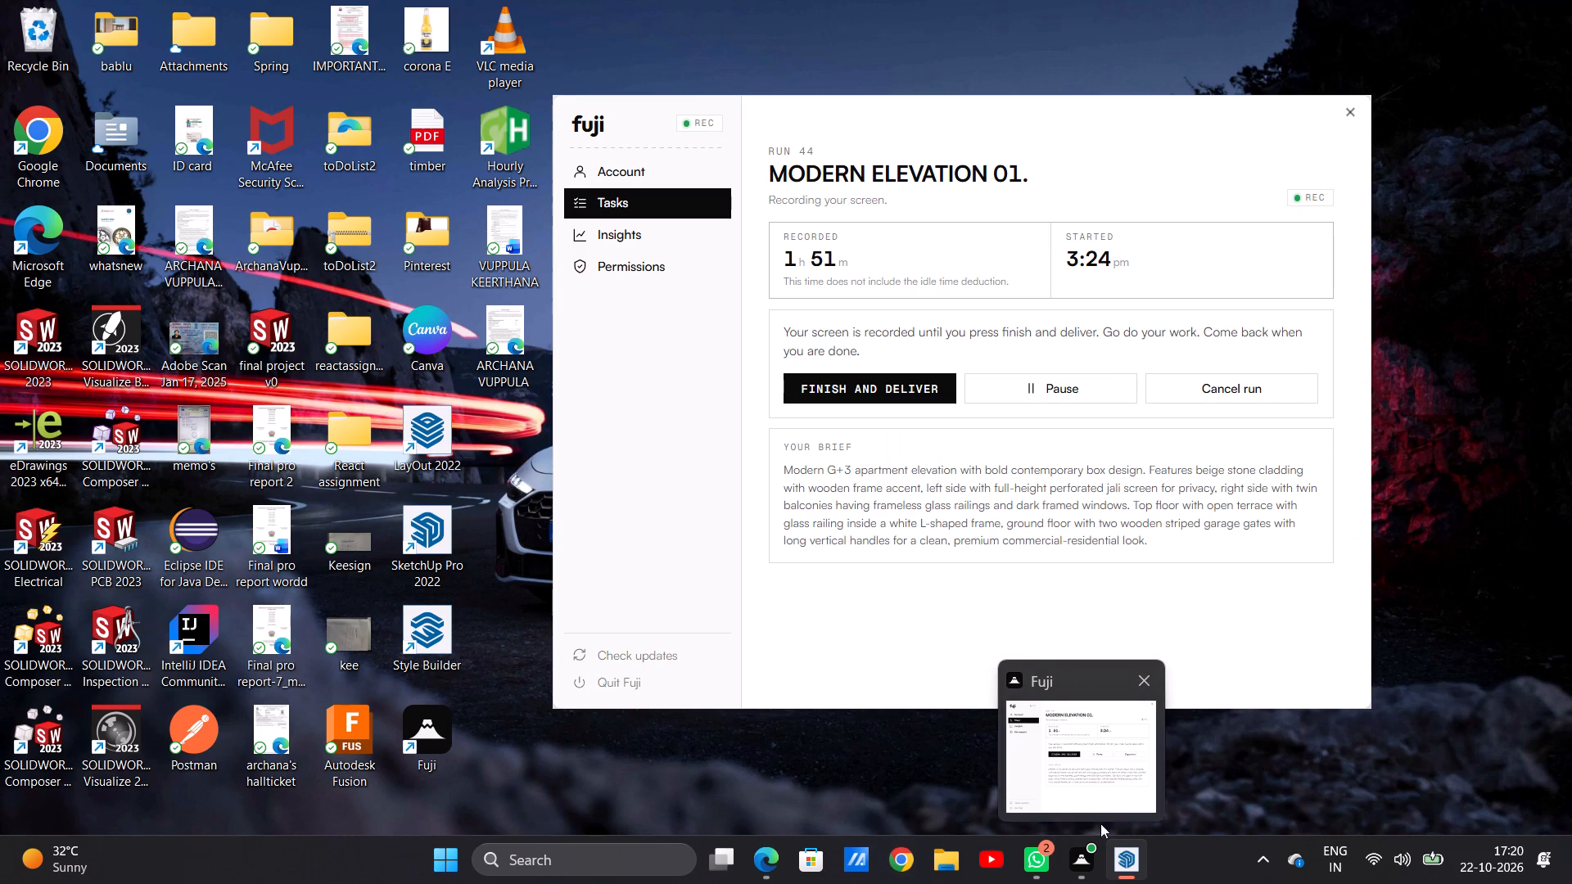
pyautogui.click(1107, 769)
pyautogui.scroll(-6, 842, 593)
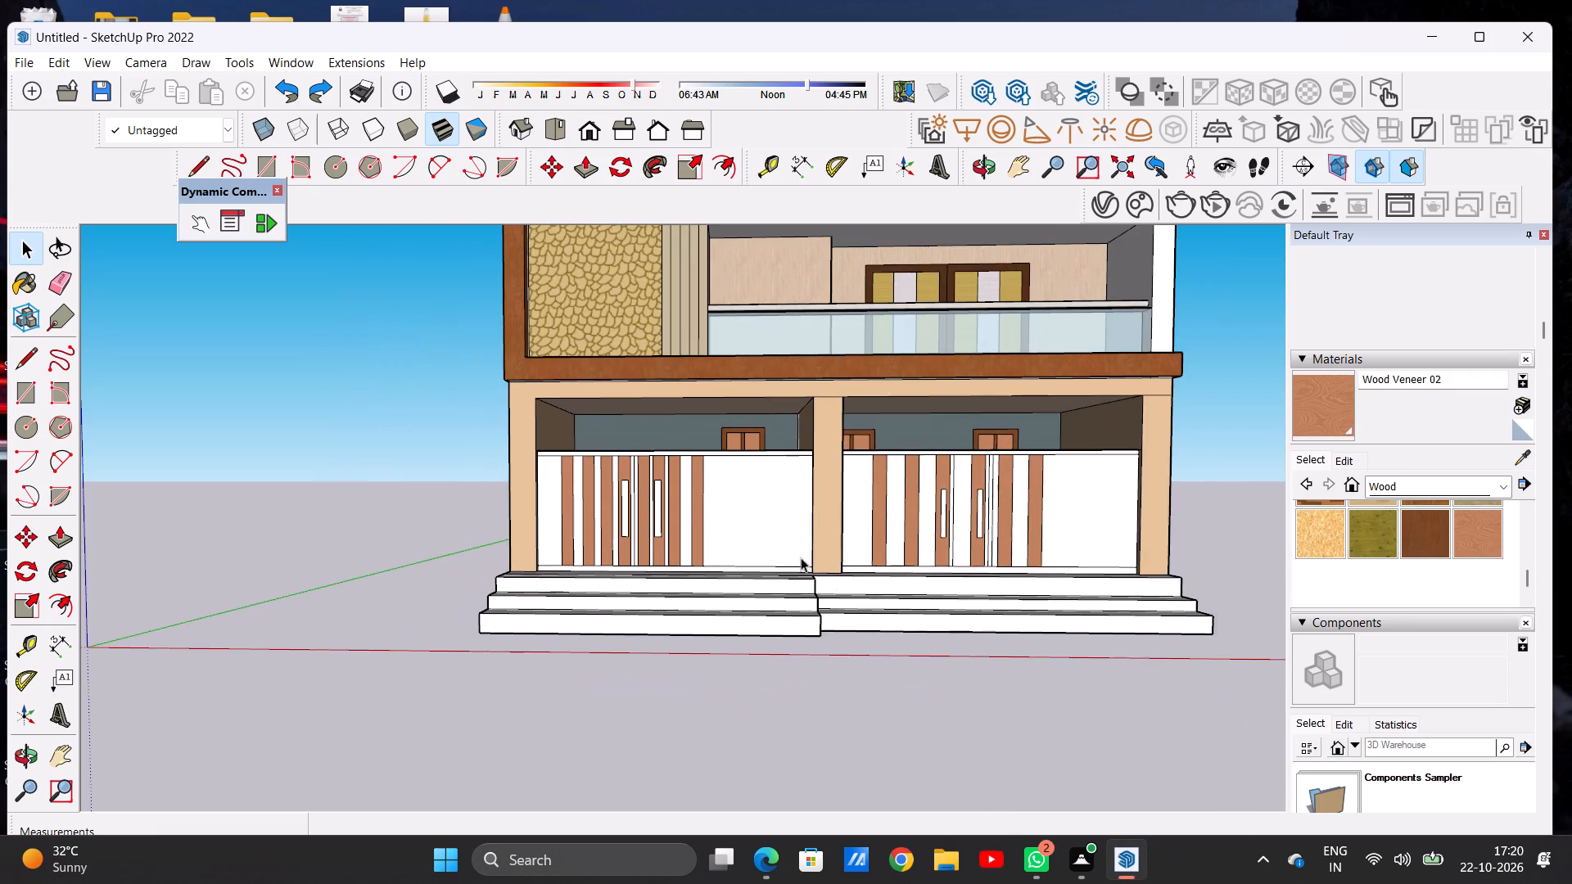
# Paint the two wide end panels of the left bay's front with Wood Veneer 01.
pyautogui.scroll(7, 682, 509)
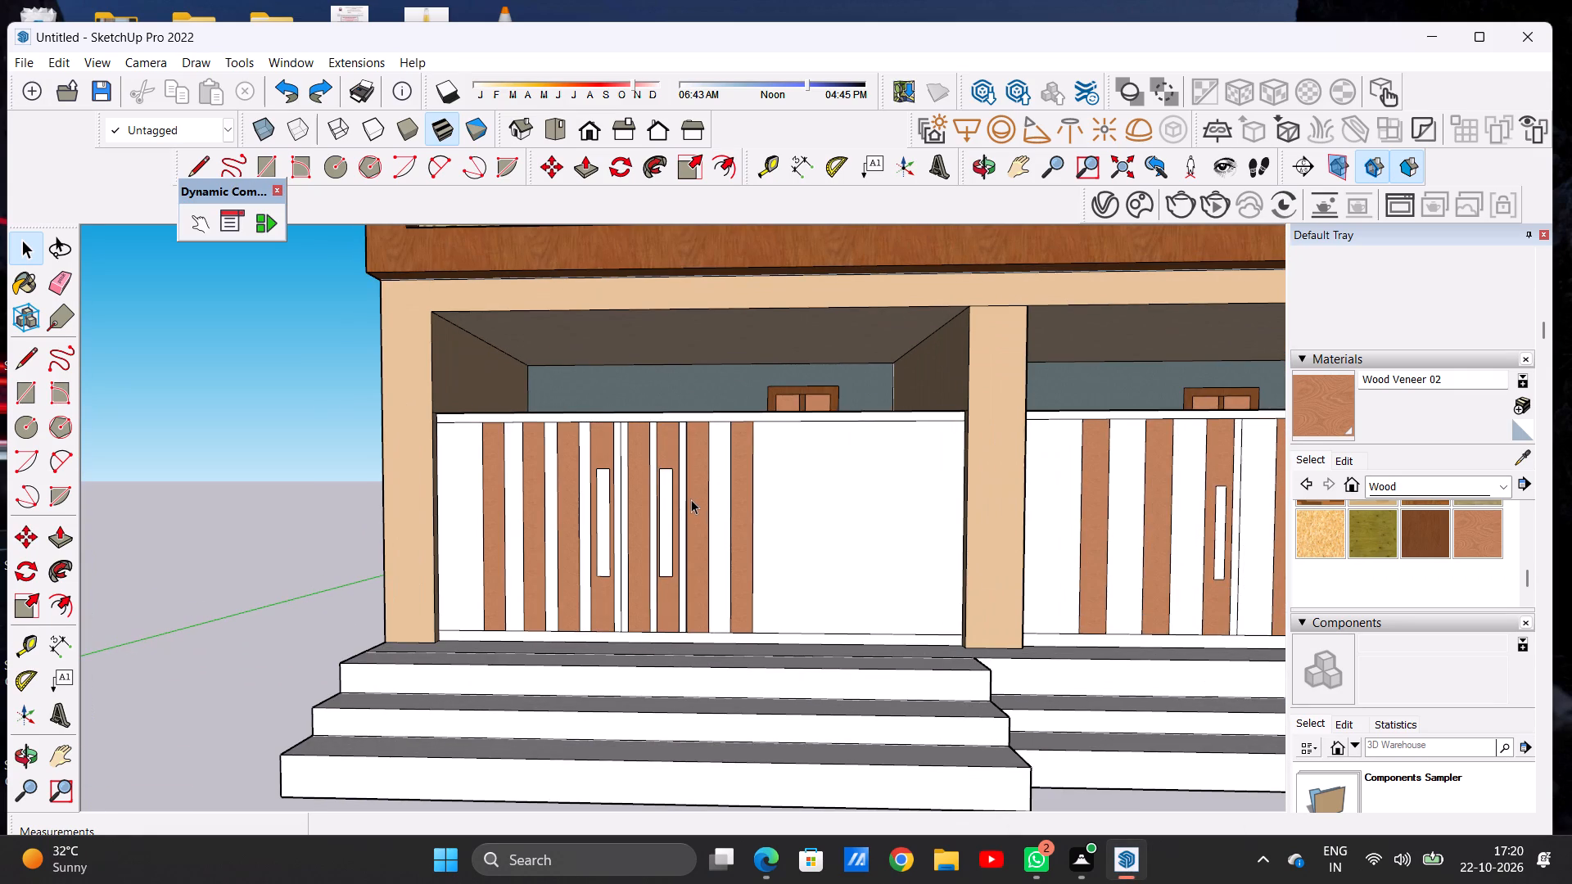
pyautogui.scroll(1, 692, 499)
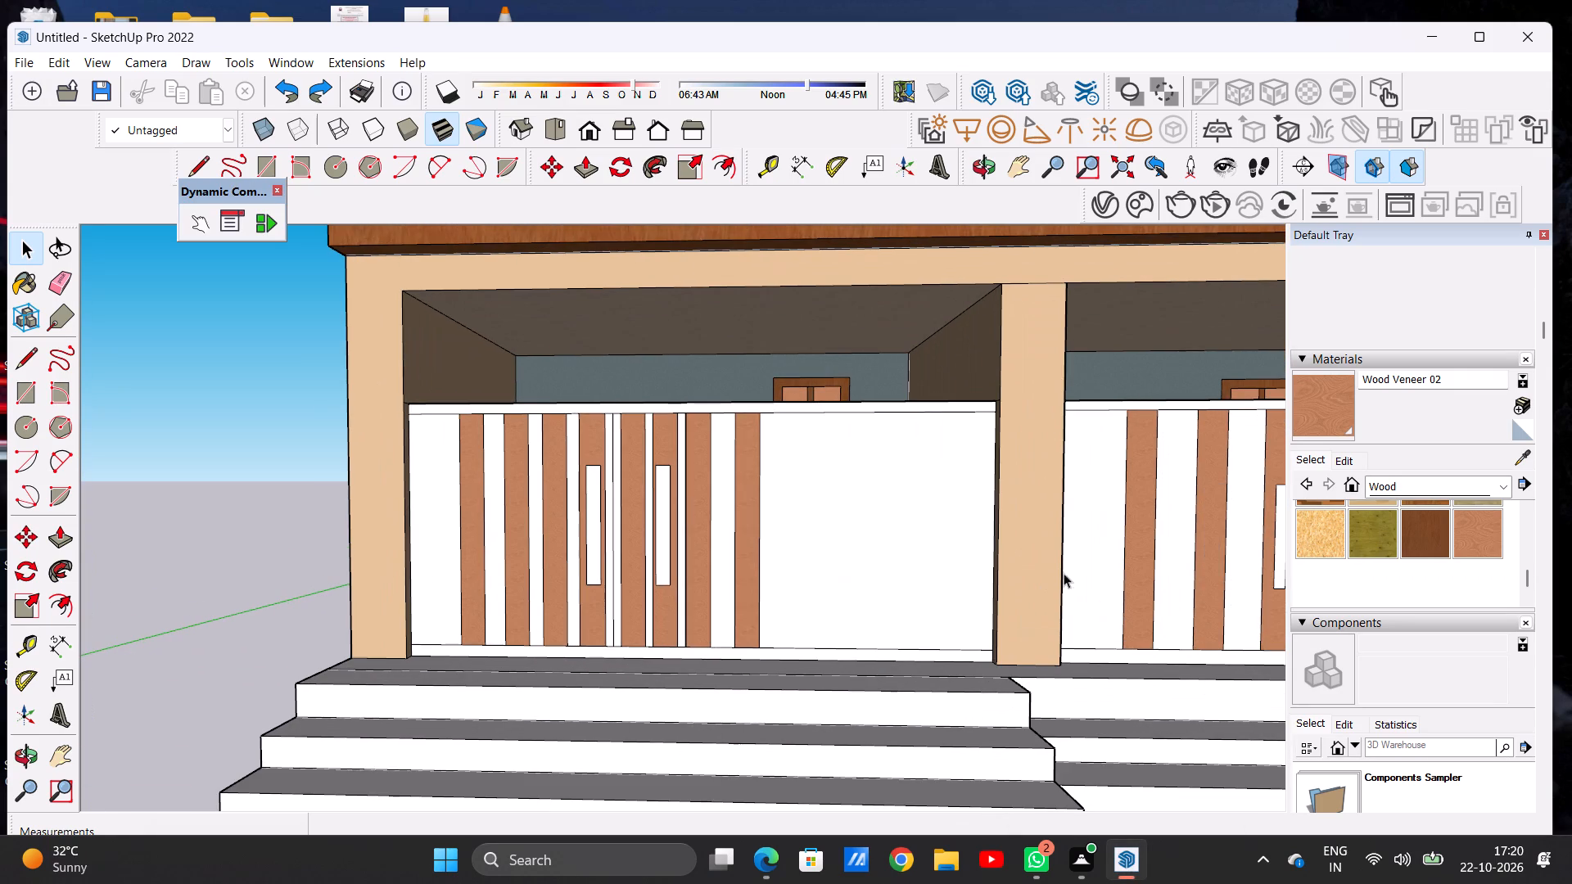
pyautogui.click(1416, 531)
pyautogui.scroll(5, 472, 535)
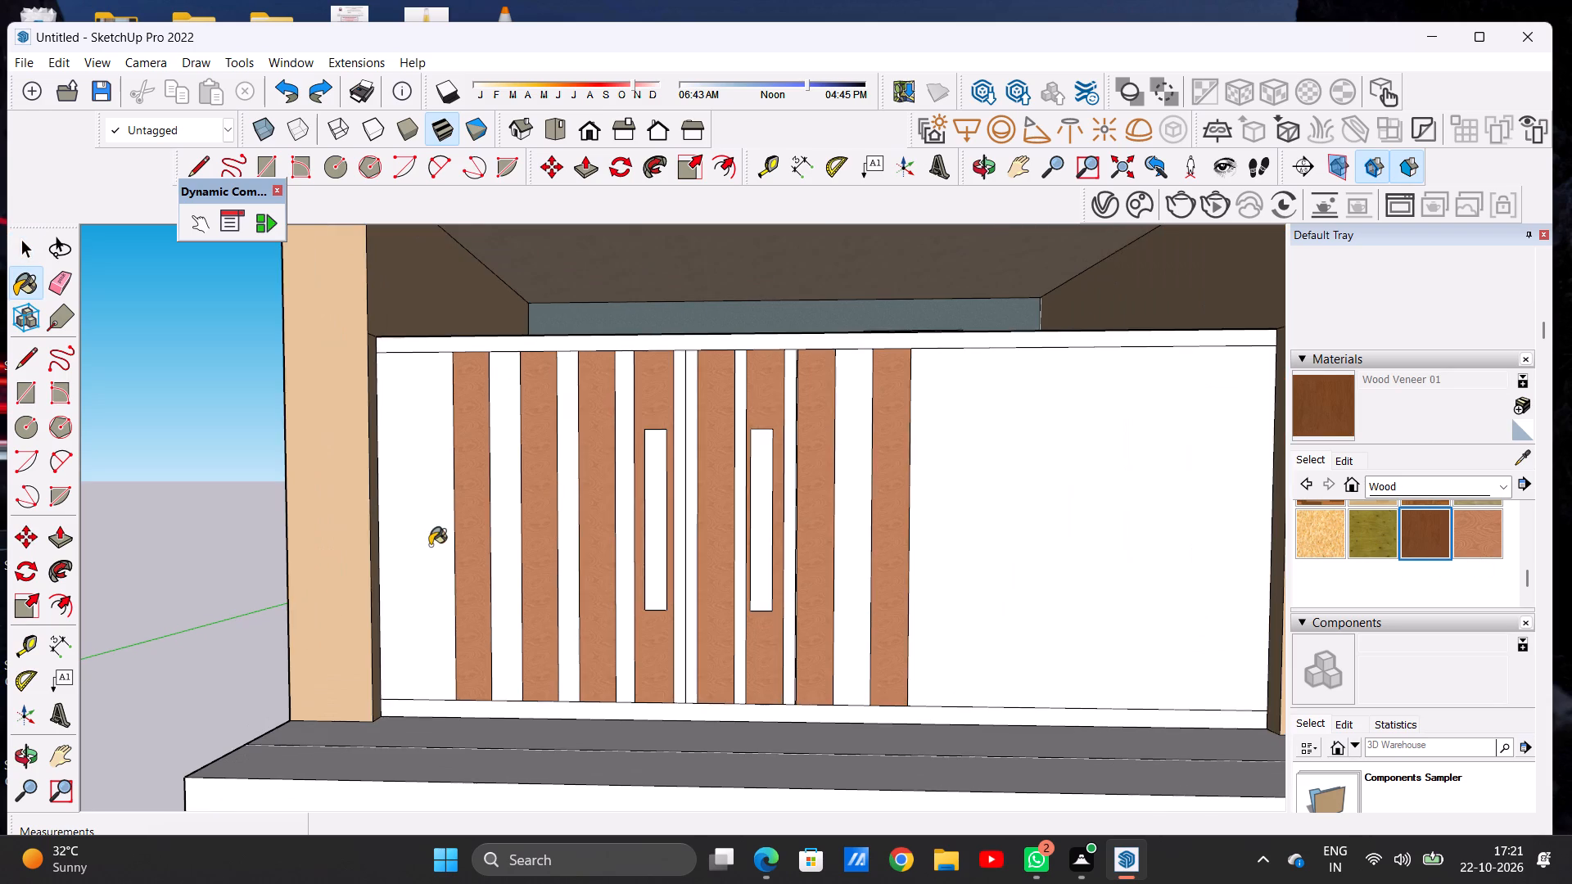
pyautogui.click(429, 545)
pyautogui.click(1082, 546)
# Paint the left bay's three gaps before the left handle strip and the gap between its last two strips with Wood Veneer 01.
pyautogui.scroll(-2, 618, 524)
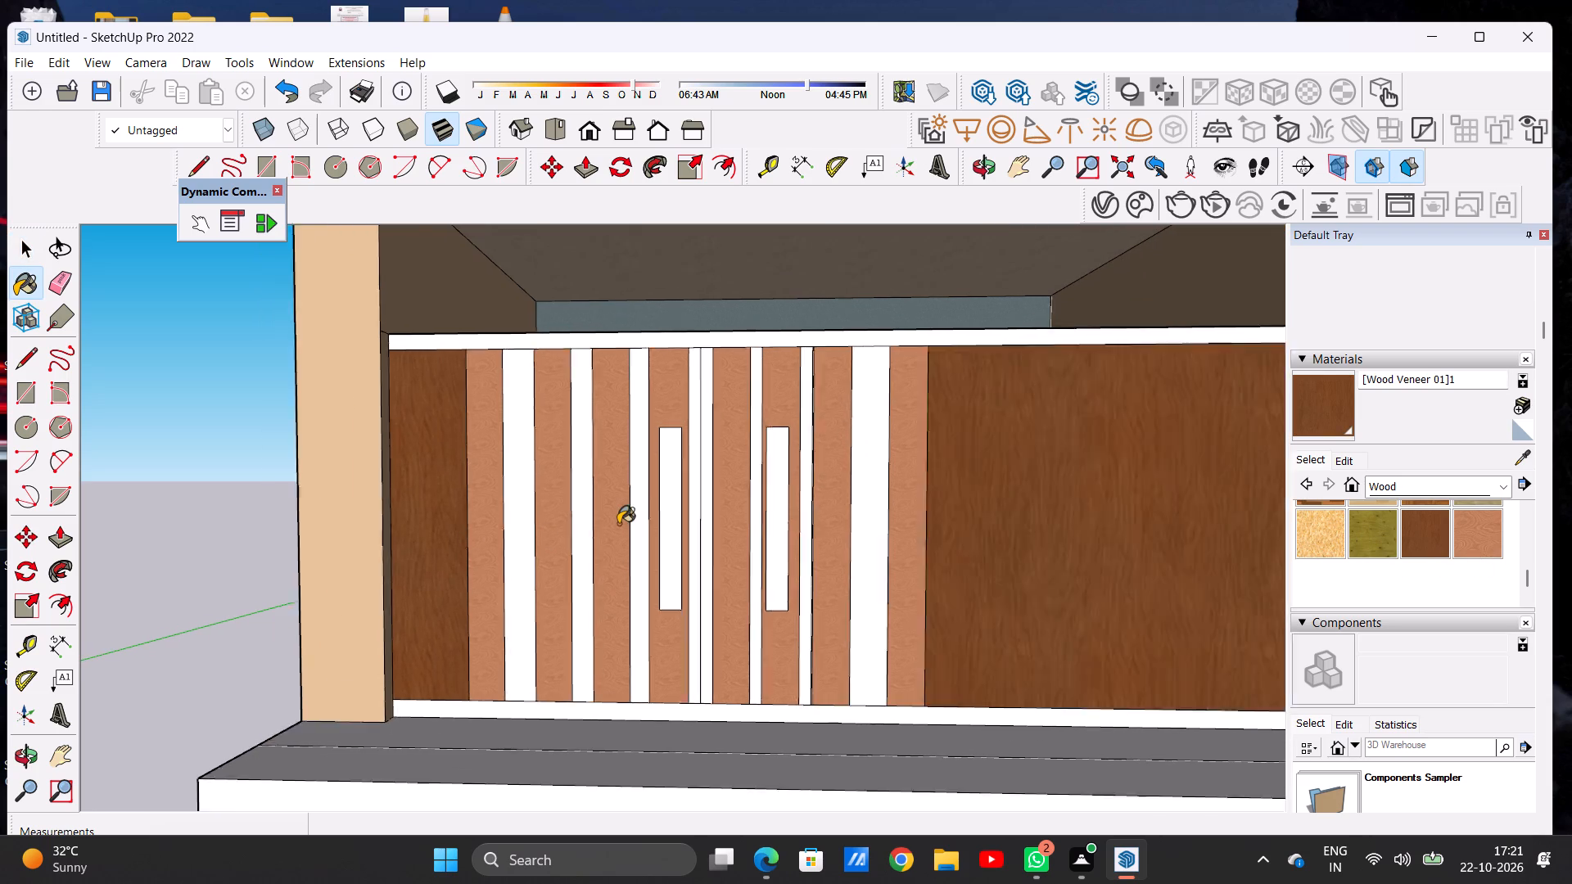
pyautogui.scroll(-9, 618, 524)
pyautogui.scroll(7, 582, 515)
pyautogui.scroll(-1, 582, 515)
pyautogui.scroll(7, 582, 515)
pyautogui.click(582, 515)
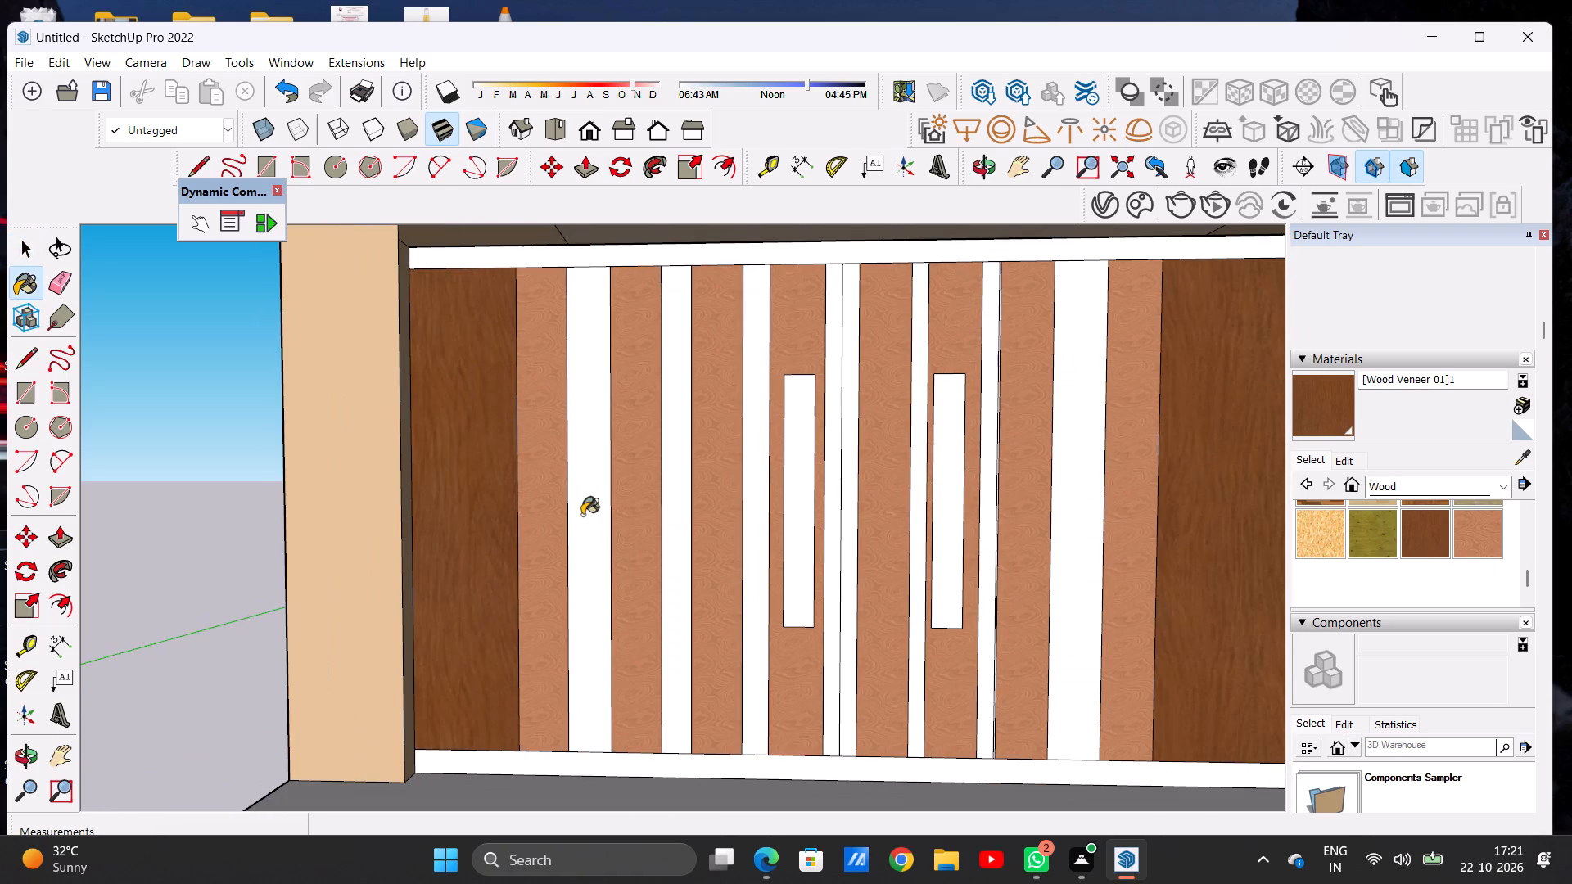
pyautogui.click(669, 573)
pyautogui.click(755, 565)
pyautogui.scroll(-6, 743, 507)
pyautogui.scroll(6, 860, 507)
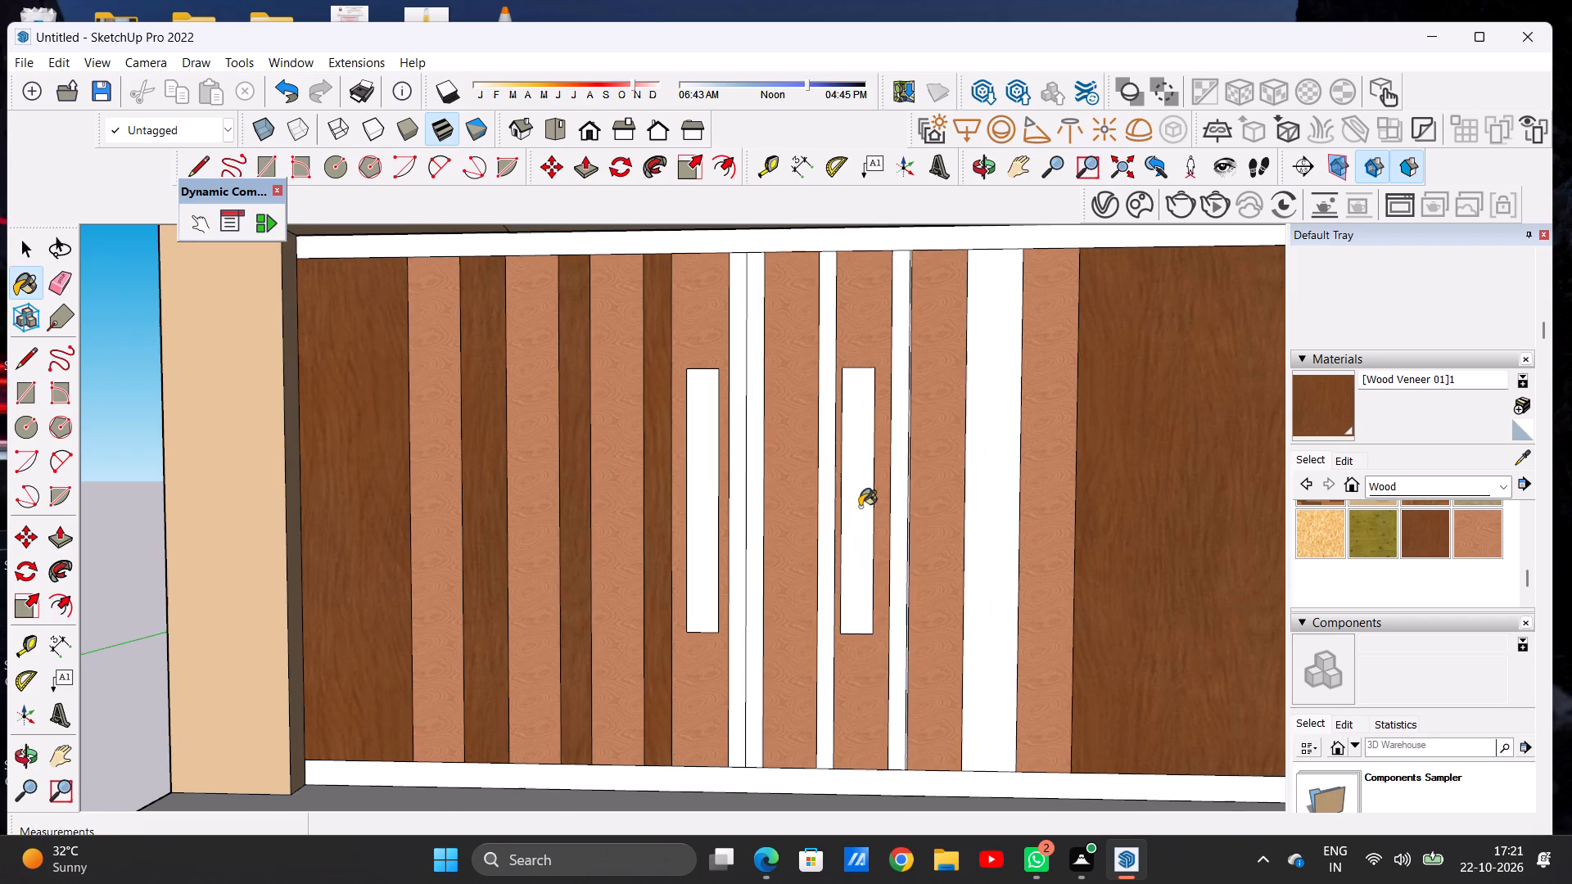
pyautogui.click(991, 502)
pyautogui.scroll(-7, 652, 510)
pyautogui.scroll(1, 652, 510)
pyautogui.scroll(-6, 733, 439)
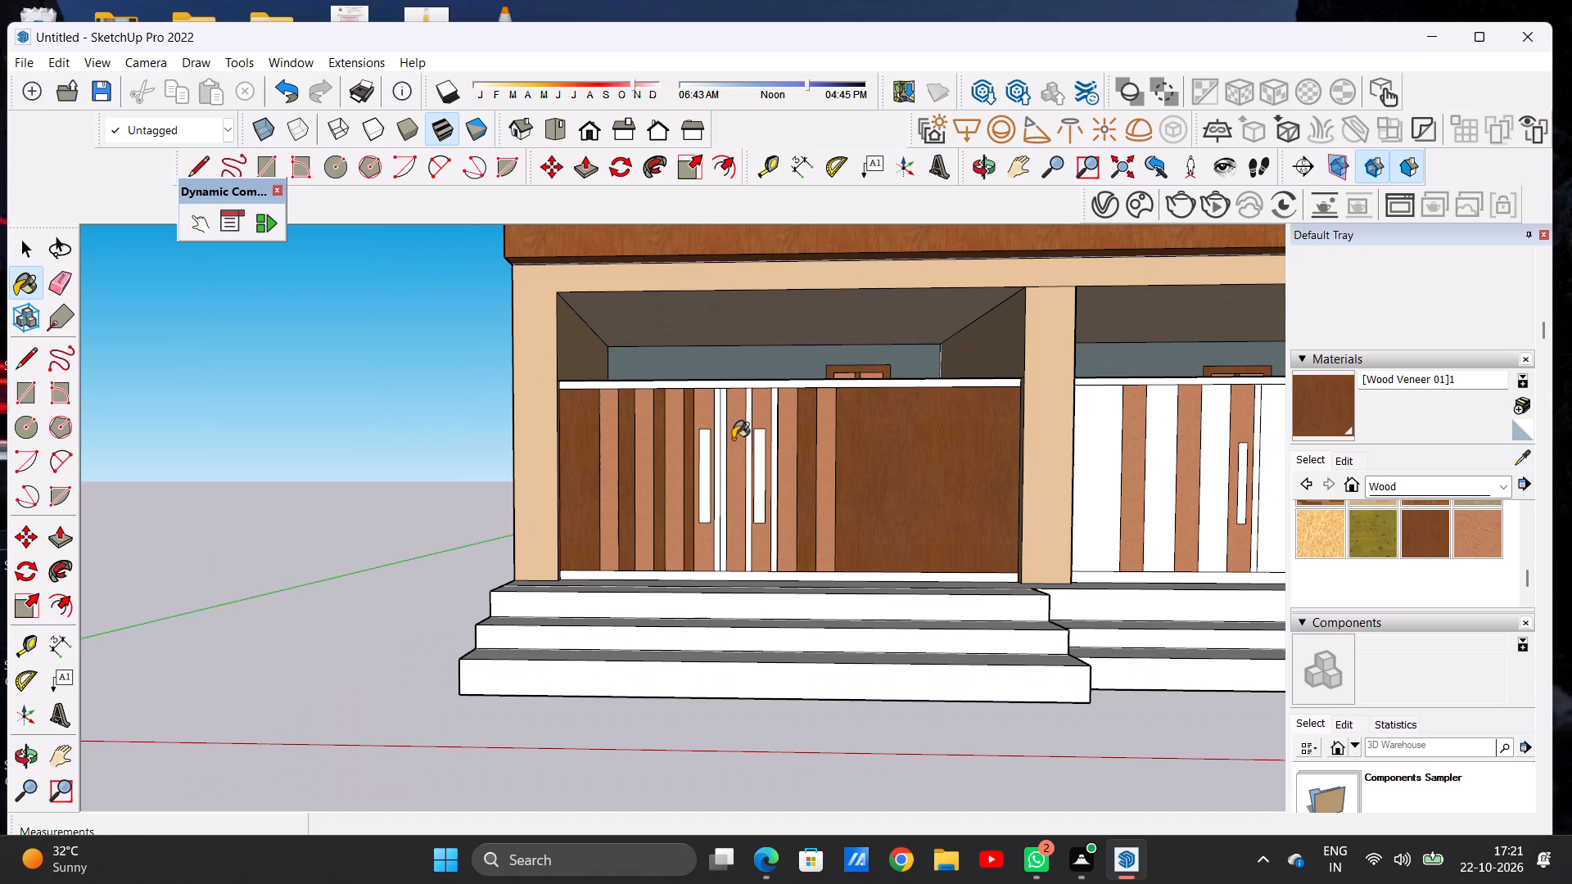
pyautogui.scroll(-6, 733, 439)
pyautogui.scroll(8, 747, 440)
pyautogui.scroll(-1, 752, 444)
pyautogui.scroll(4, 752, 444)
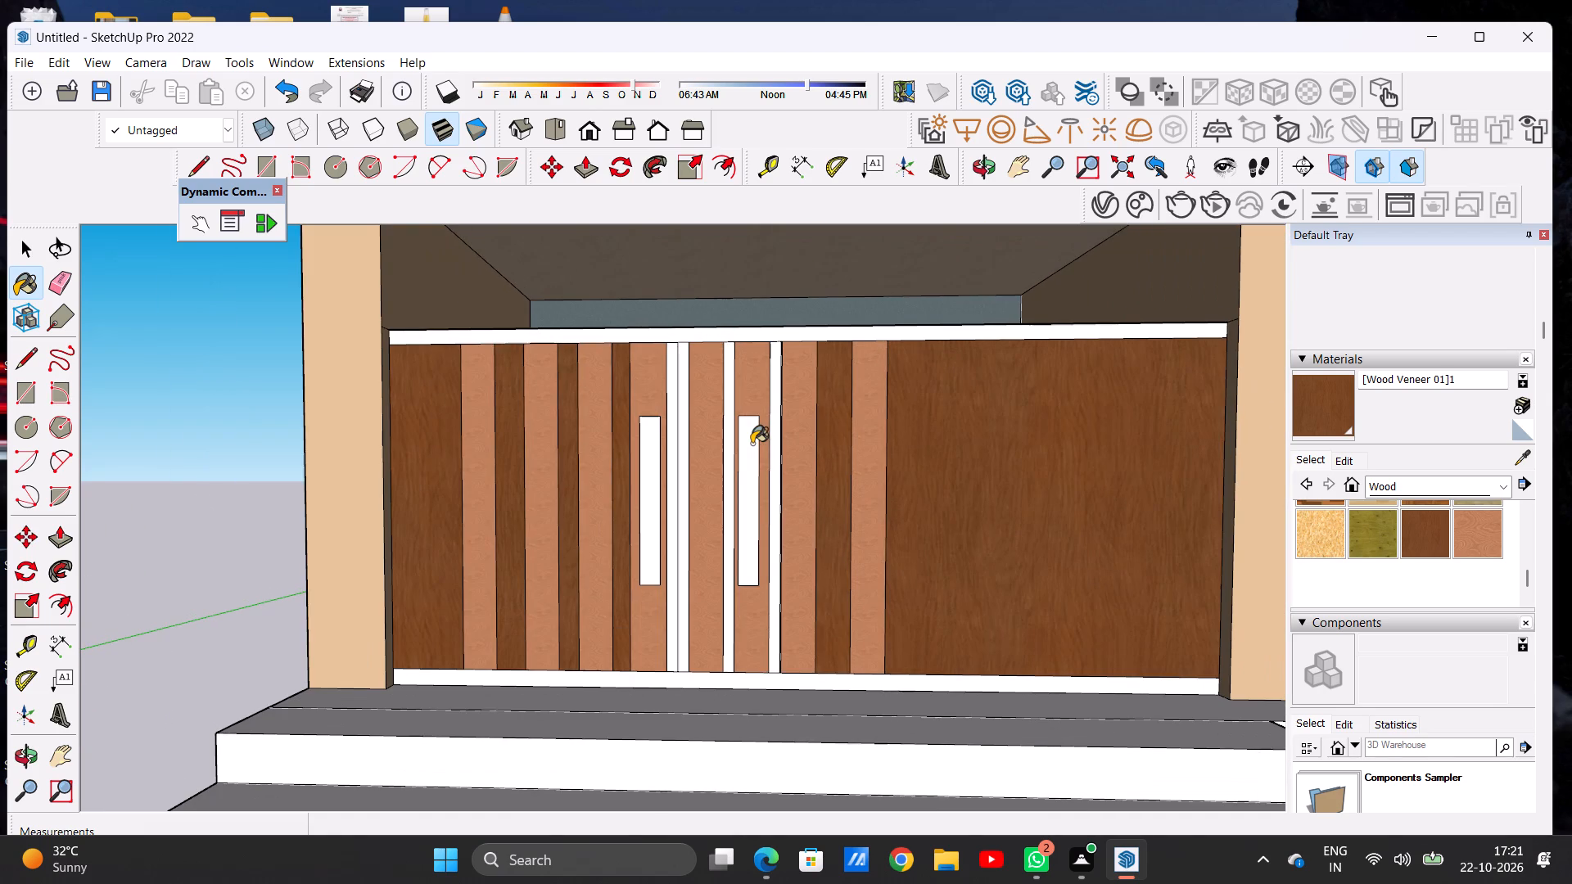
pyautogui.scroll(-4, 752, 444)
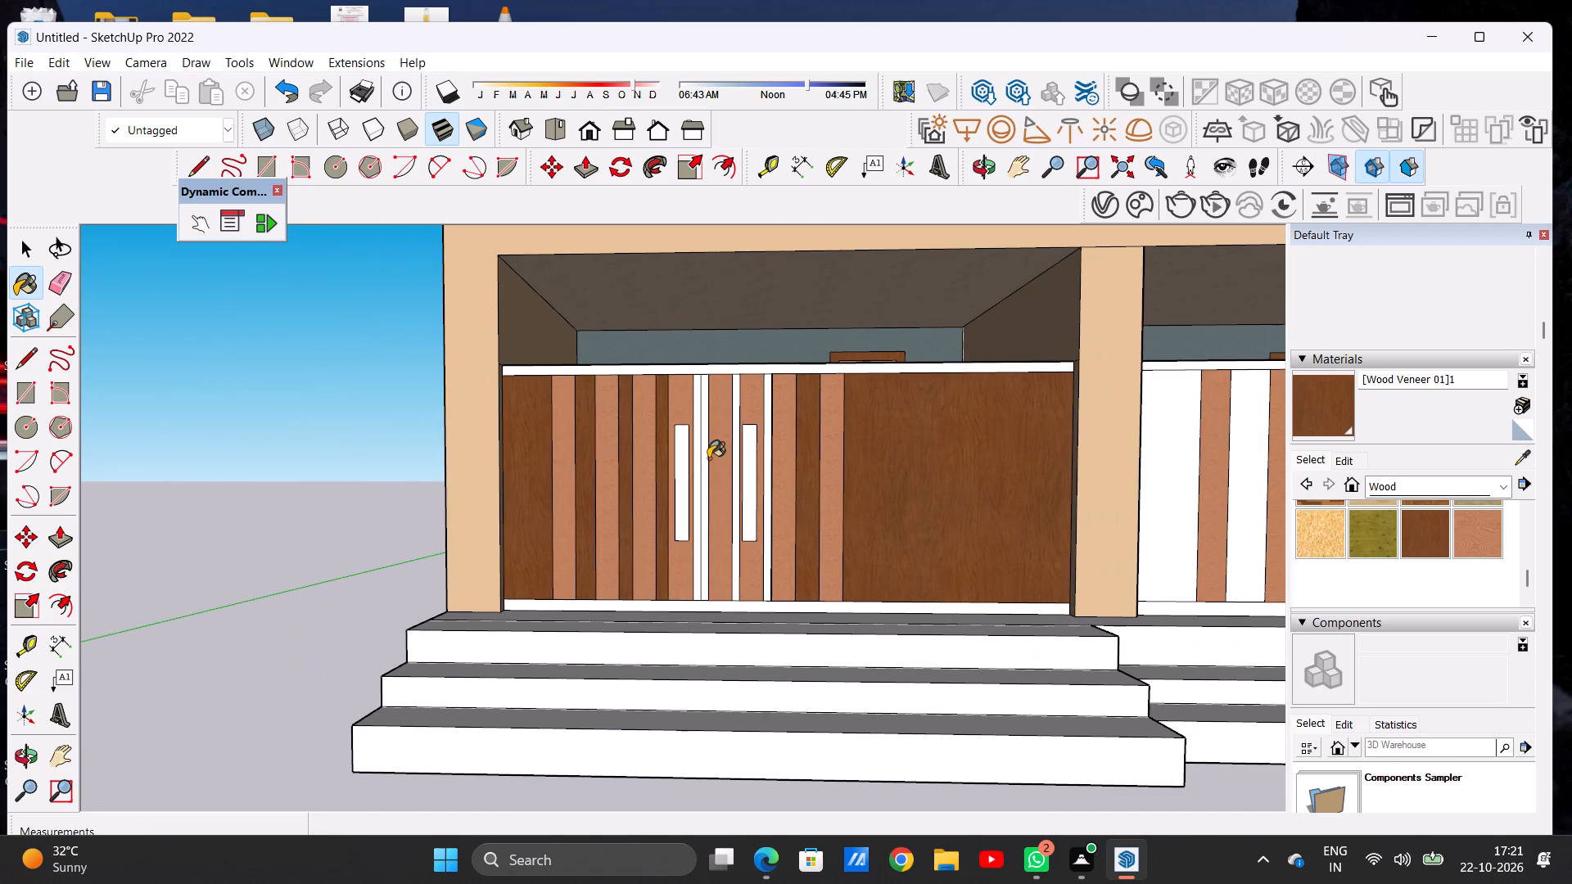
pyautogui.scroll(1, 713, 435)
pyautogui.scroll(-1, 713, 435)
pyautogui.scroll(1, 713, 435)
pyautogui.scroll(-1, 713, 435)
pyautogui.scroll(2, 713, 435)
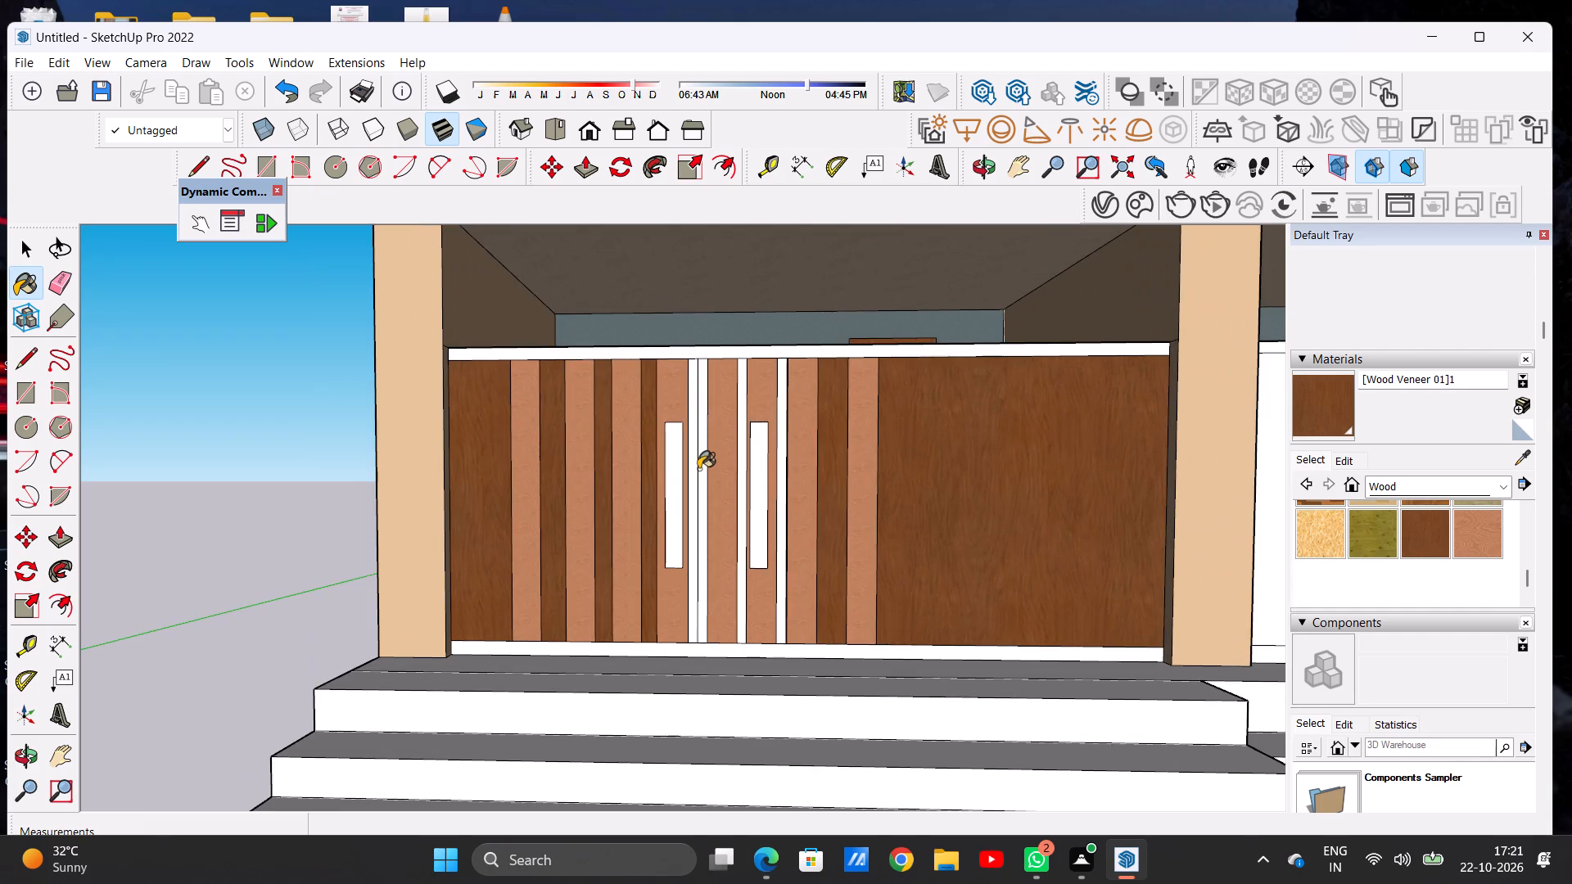
# Paint the left bay's two slivers beside the left handle's strip and one on each side of the right handle's strip with Wood Veneer 01.
pyautogui.scroll(13, 698, 475)
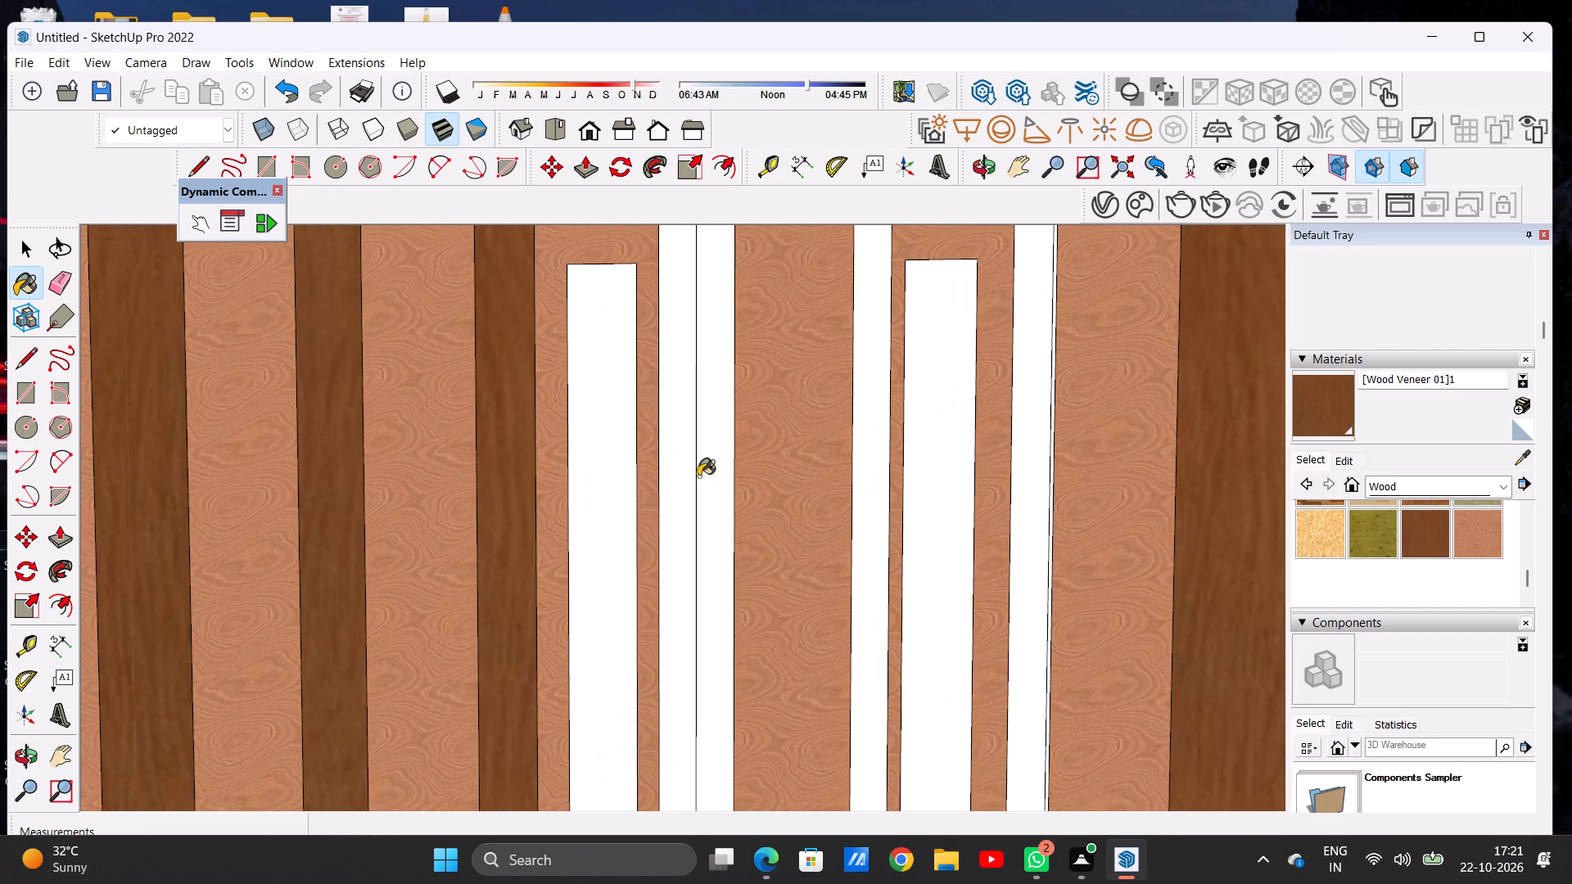
pyautogui.scroll(-7, 681, 513)
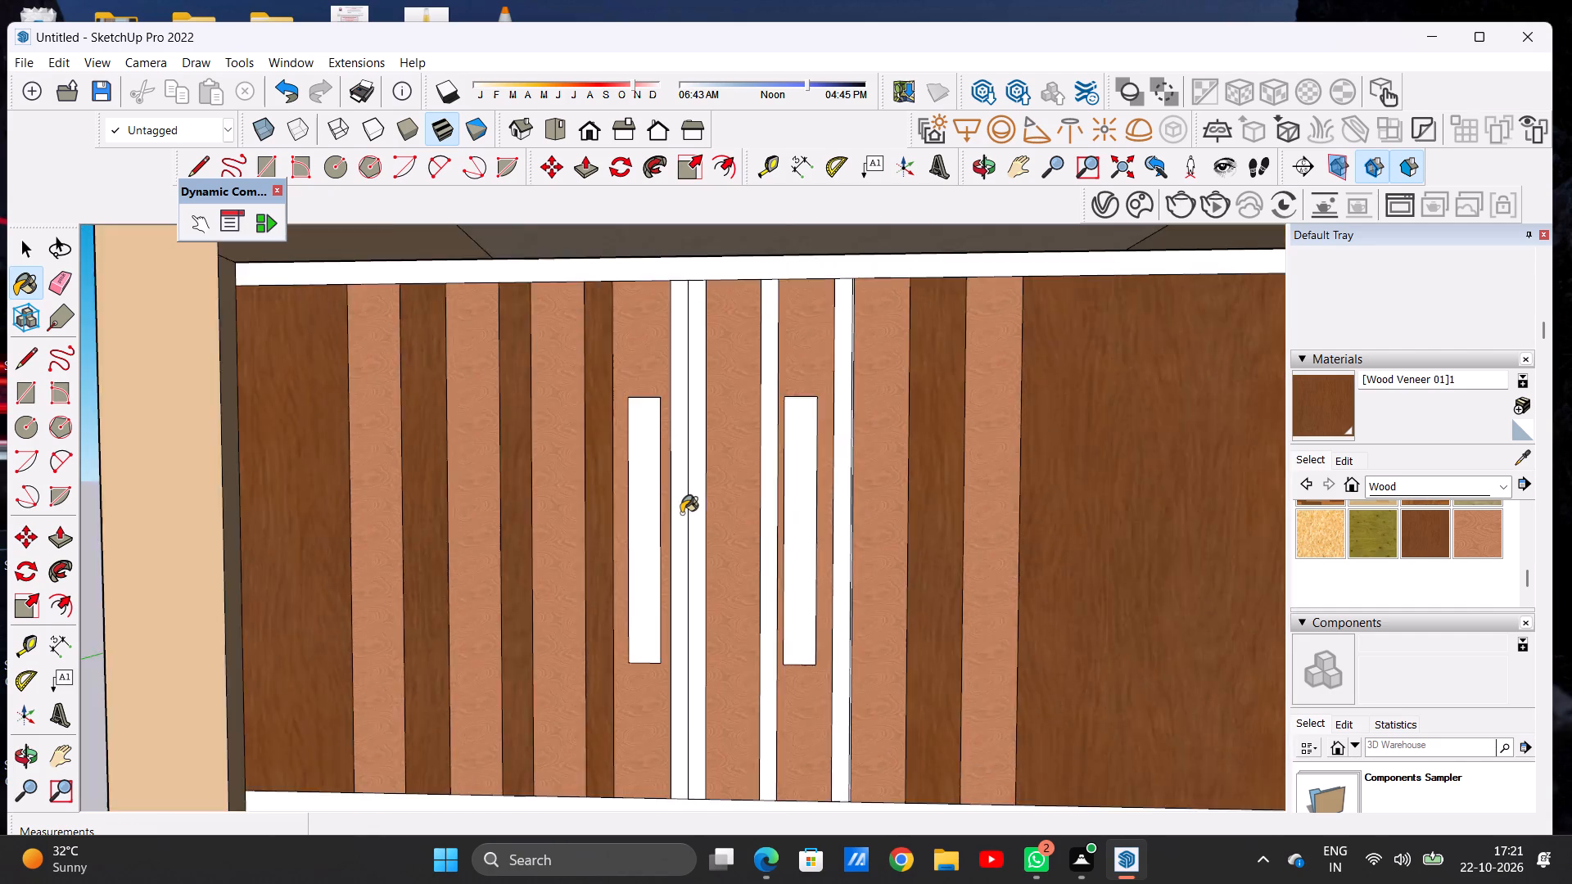
pyautogui.scroll(-7, 681, 513)
pyautogui.scroll(1, 681, 513)
pyautogui.scroll(-1, 681, 513)
pyautogui.scroll(13, 681, 513)
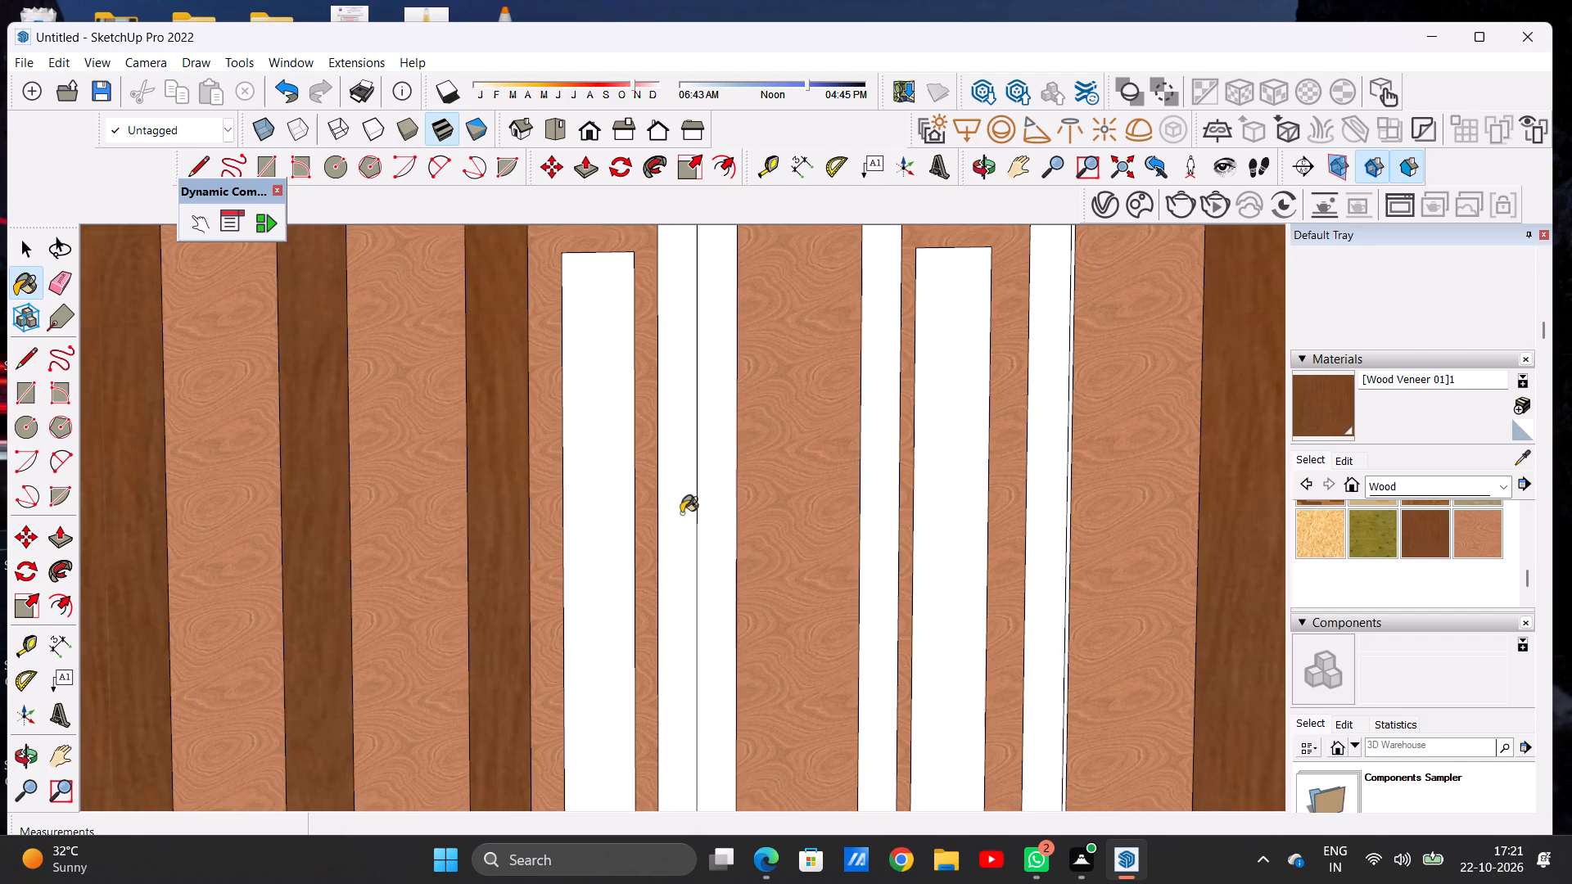
pyautogui.click(681, 513)
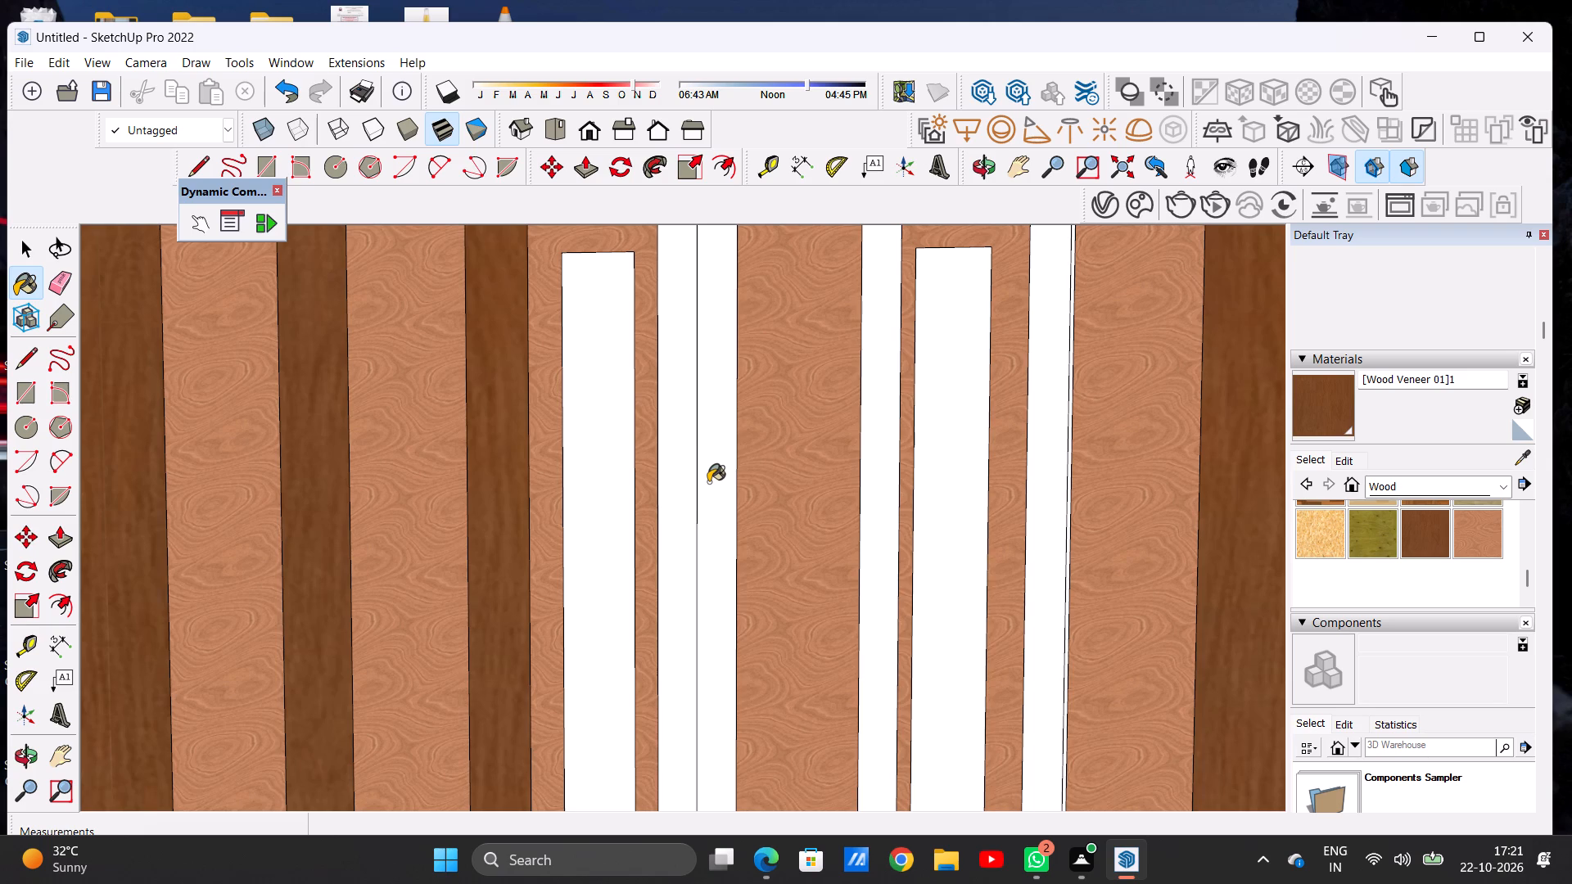
pyautogui.click(713, 476)
pyautogui.scroll(-12, 650, 548)
pyautogui.scroll(14, 827, 508)
pyautogui.click(771, 578)
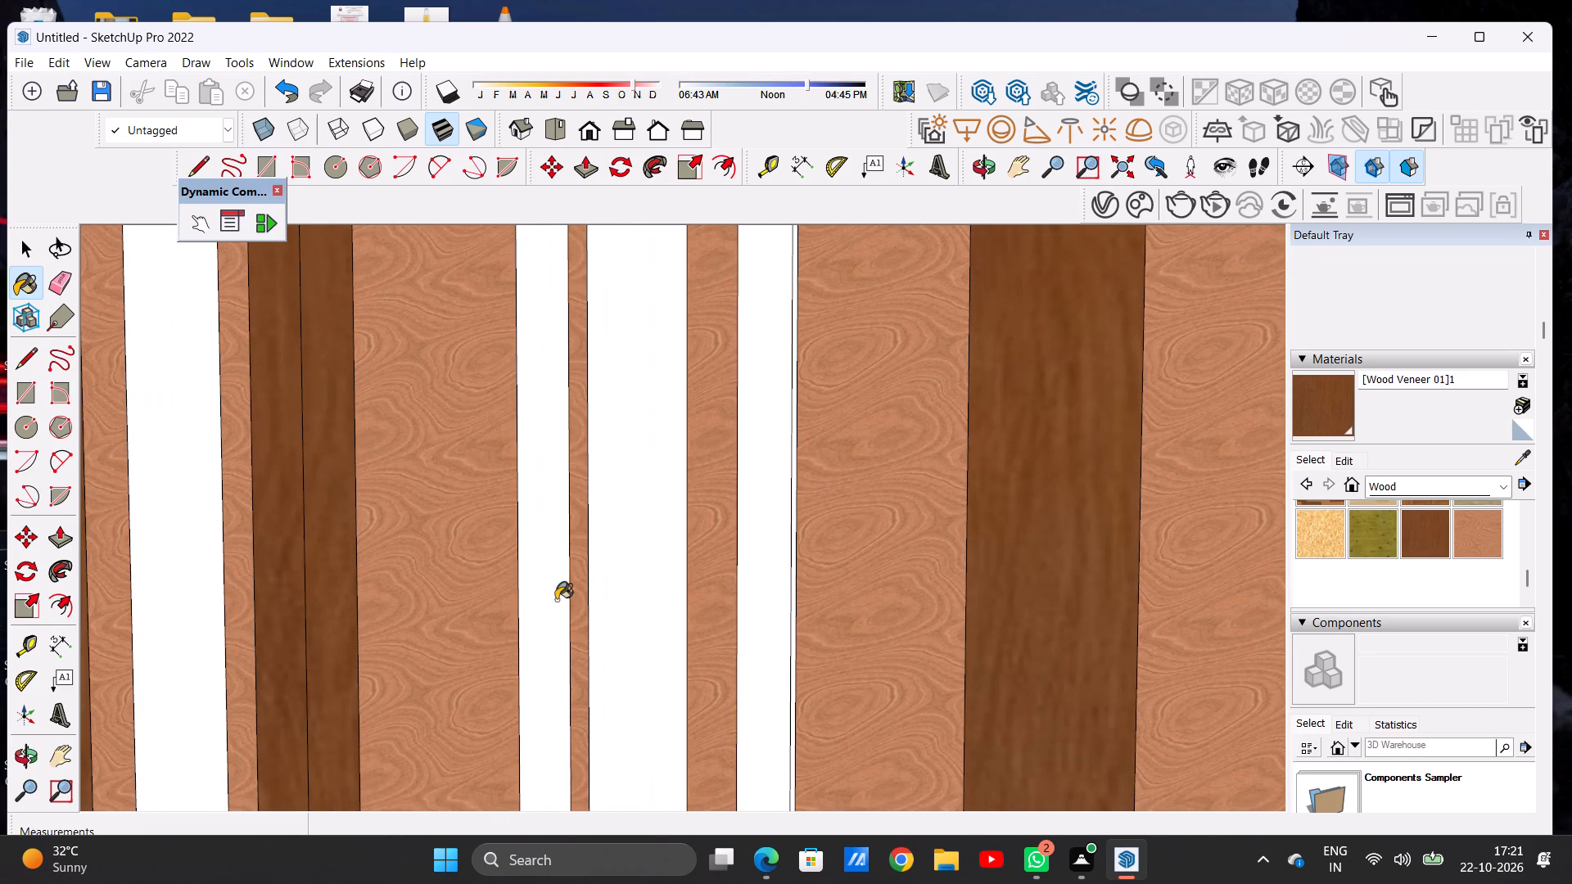
pyautogui.click(556, 610)
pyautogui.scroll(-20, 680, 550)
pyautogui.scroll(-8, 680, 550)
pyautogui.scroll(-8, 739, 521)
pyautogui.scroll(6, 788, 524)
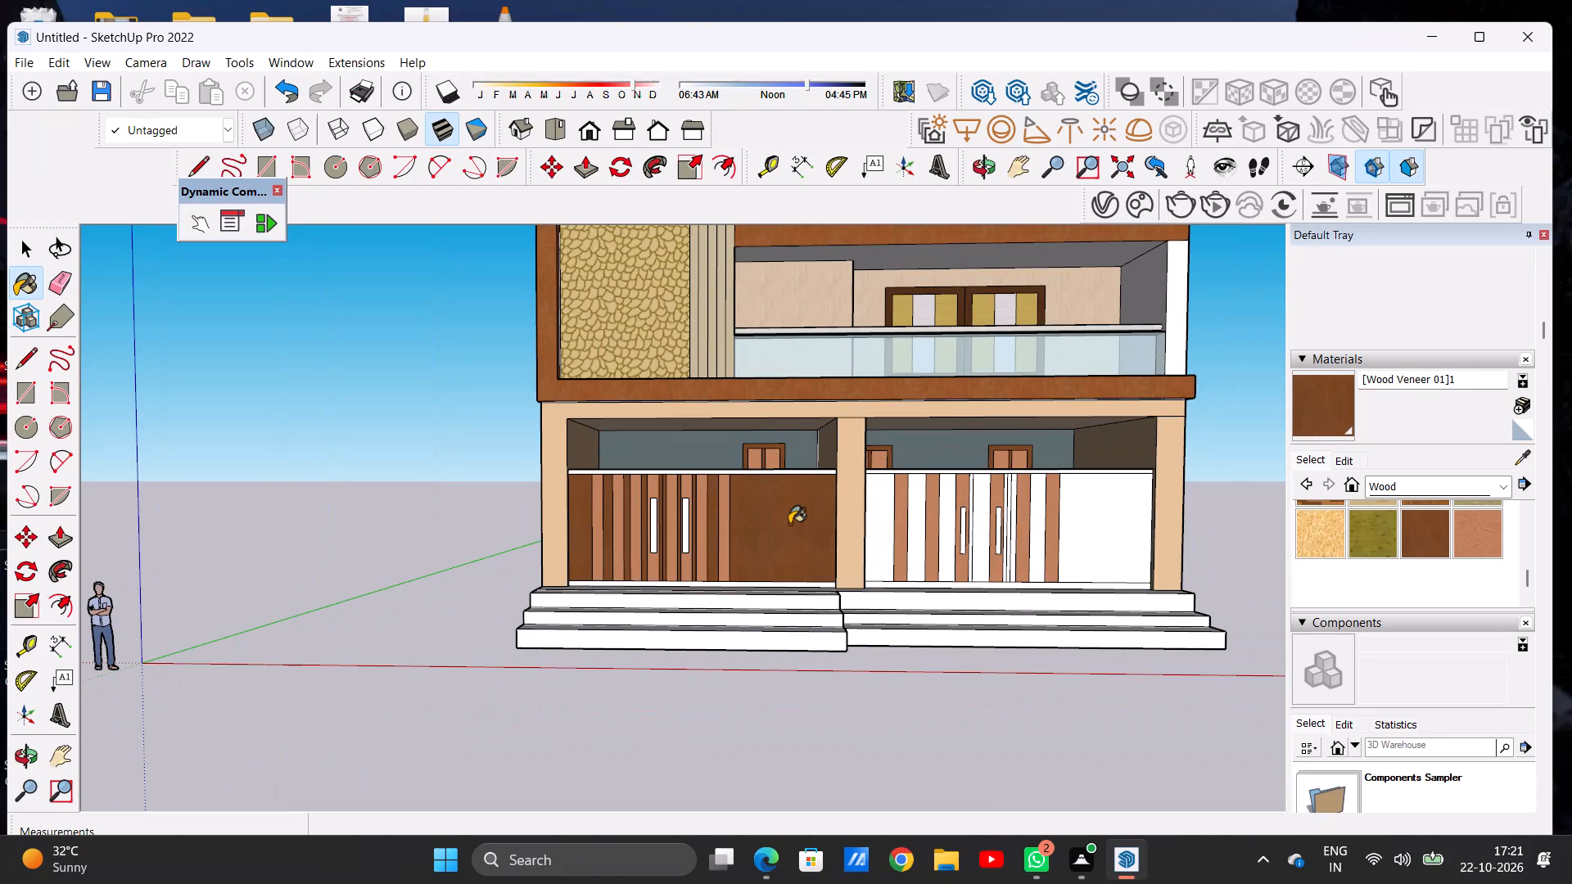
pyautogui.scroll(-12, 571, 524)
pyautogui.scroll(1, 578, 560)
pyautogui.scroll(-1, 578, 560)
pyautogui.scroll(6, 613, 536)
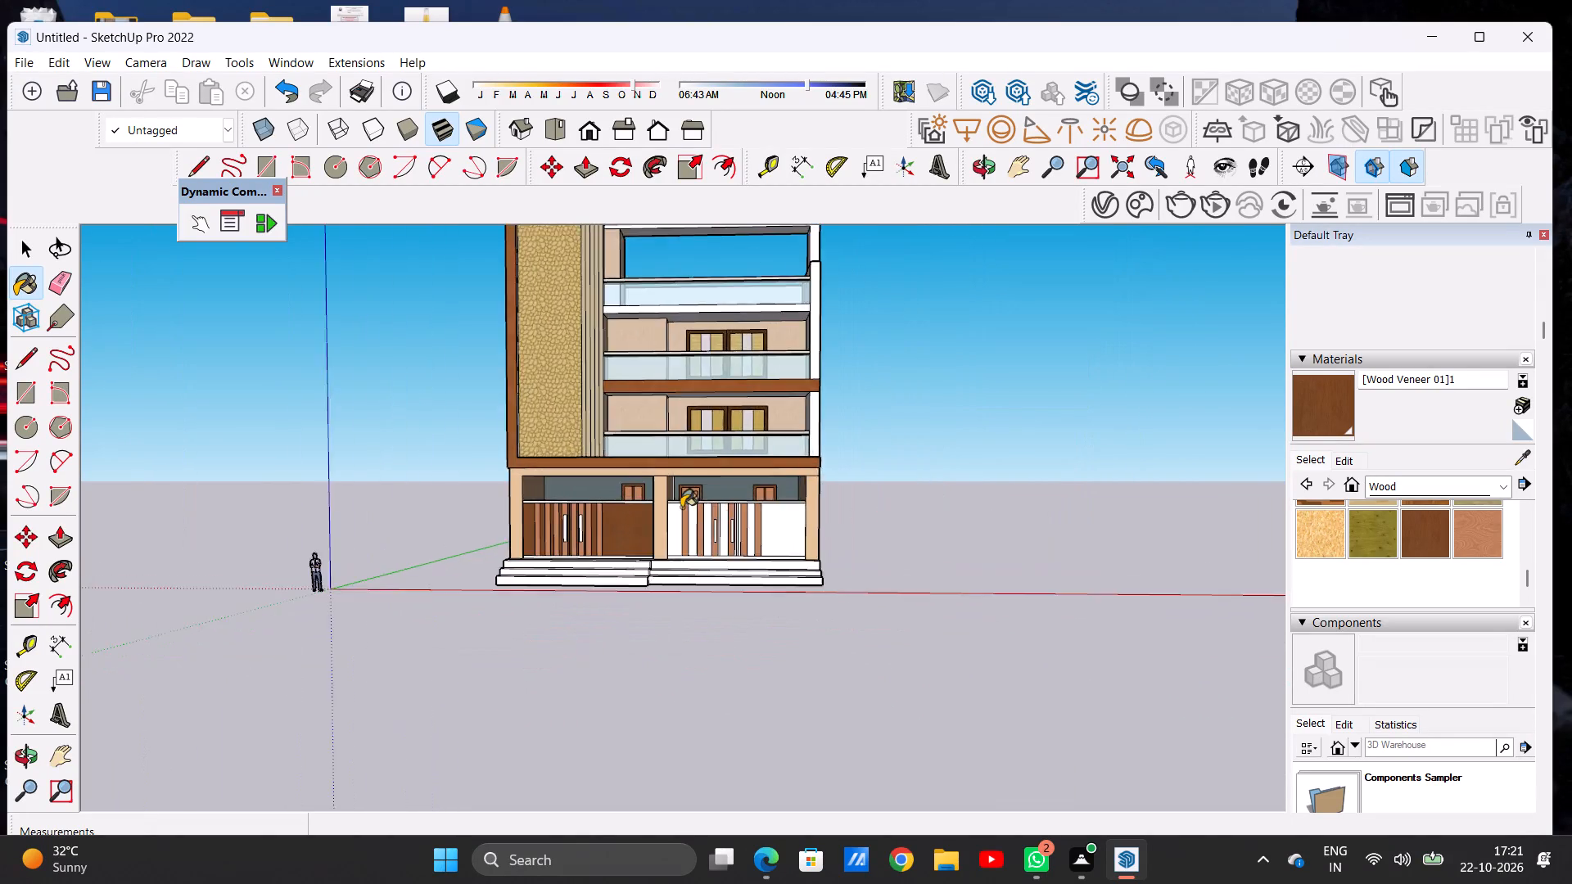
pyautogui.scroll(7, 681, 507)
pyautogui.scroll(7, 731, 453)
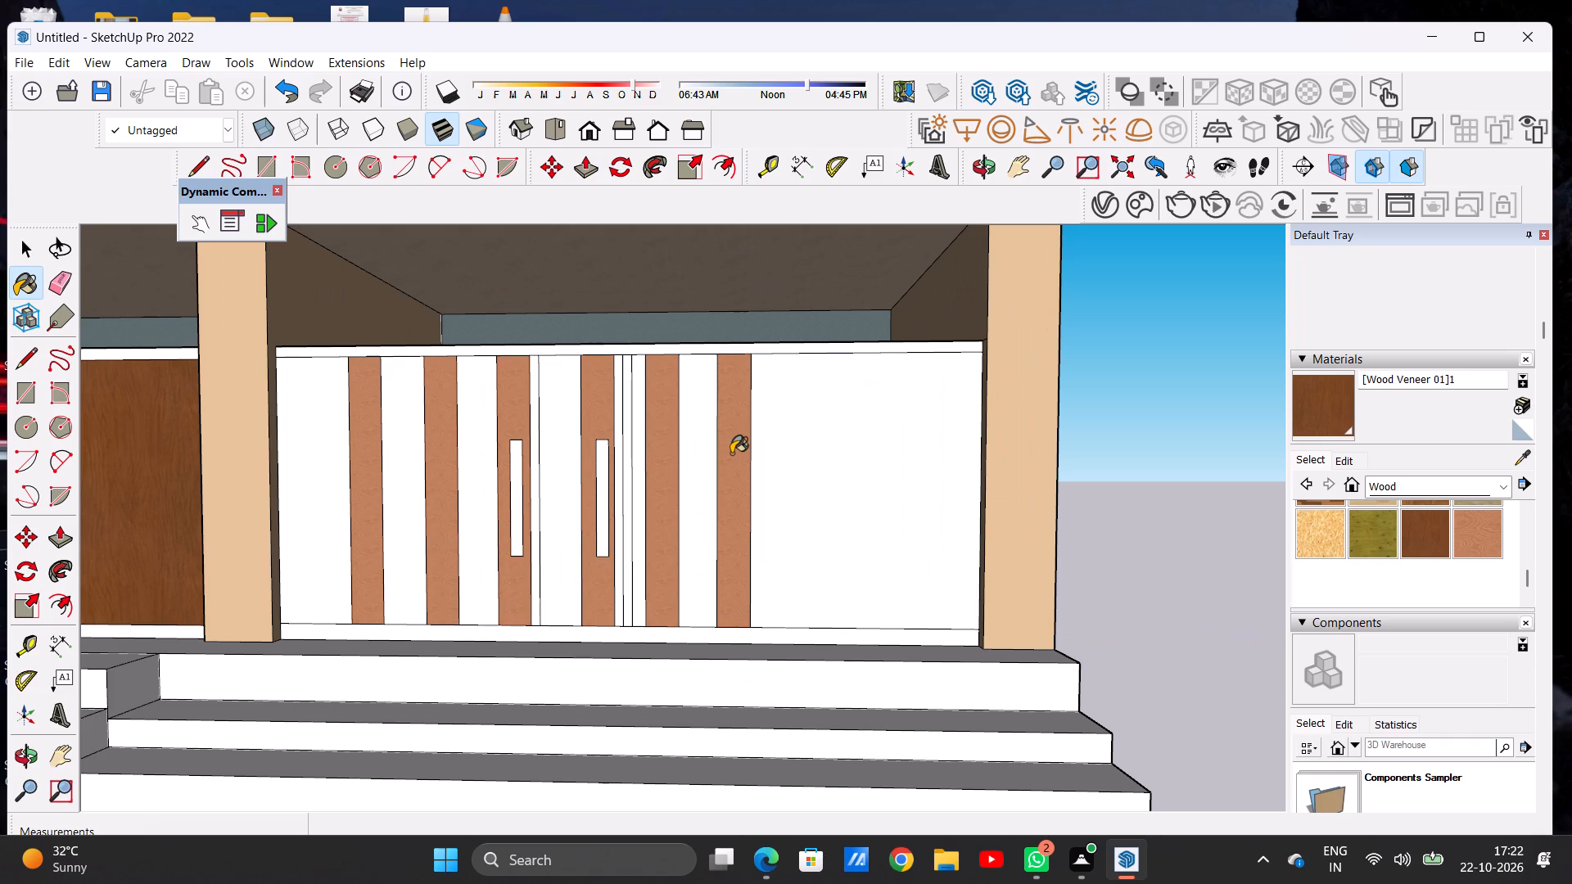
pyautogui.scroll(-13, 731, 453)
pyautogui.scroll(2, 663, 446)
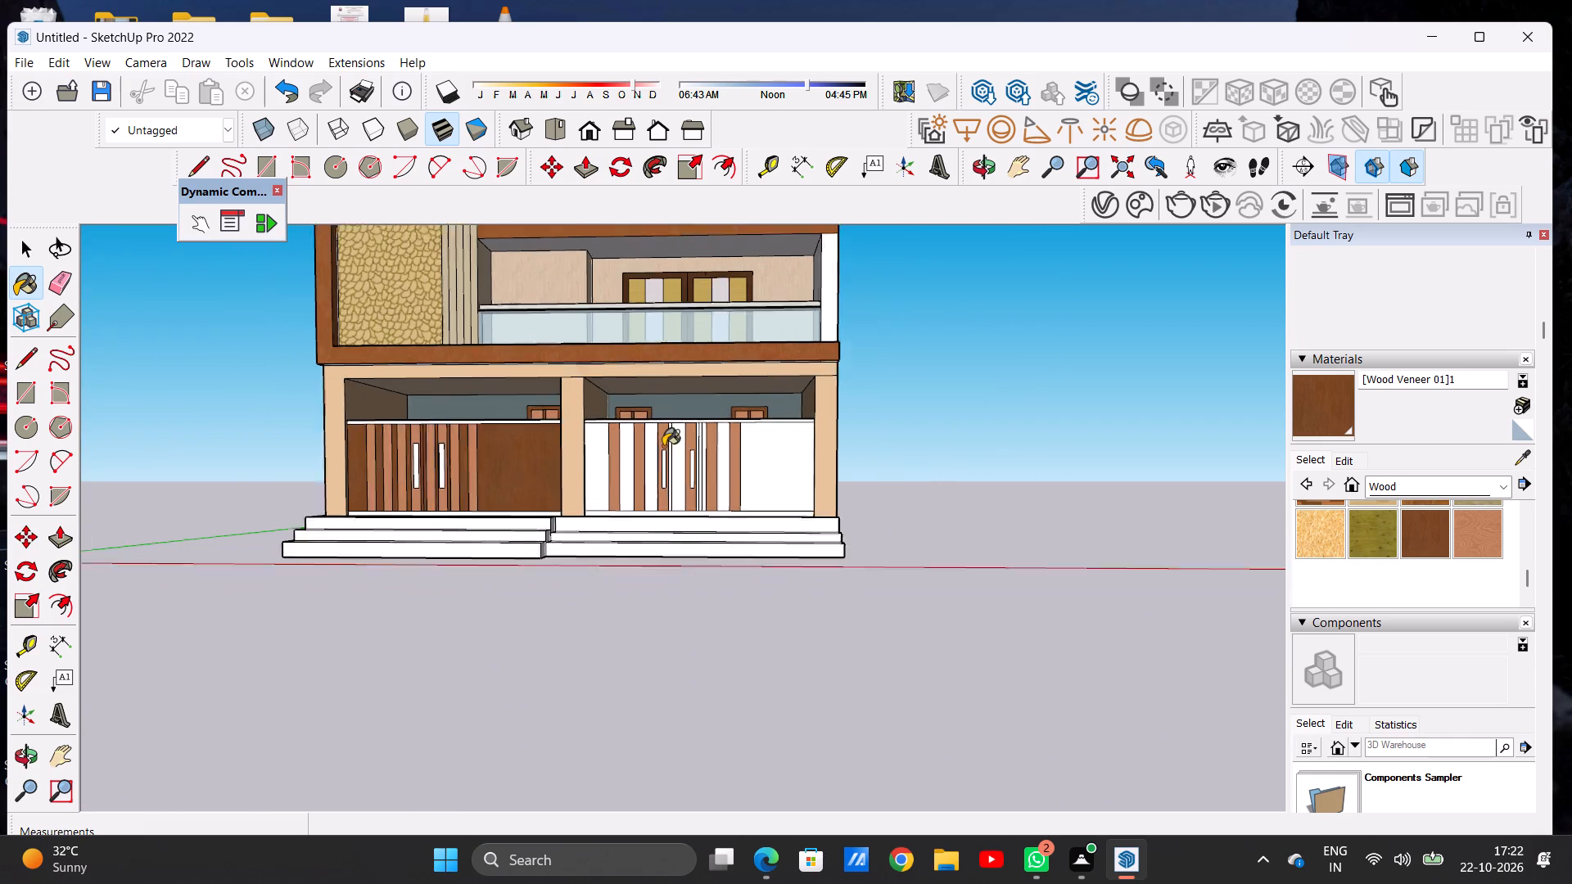
# Paint the right bay's end panel beside the middle pillar, the next two gaps and the panel between the handles with Wood Veneer 01.
pyautogui.scroll(5, 663, 446)
pyautogui.scroll(1, 537, 497)
pyautogui.scroll(-1, 537, 497)
pyautogui.scroll(4, 537, 497)
pyautogui.click(537, 495)
pyautogui.scroll(1, 635, 432)
pyautogui.scroll(-1, 635, 432)
pyautogui.scroll(5, 635, 432)
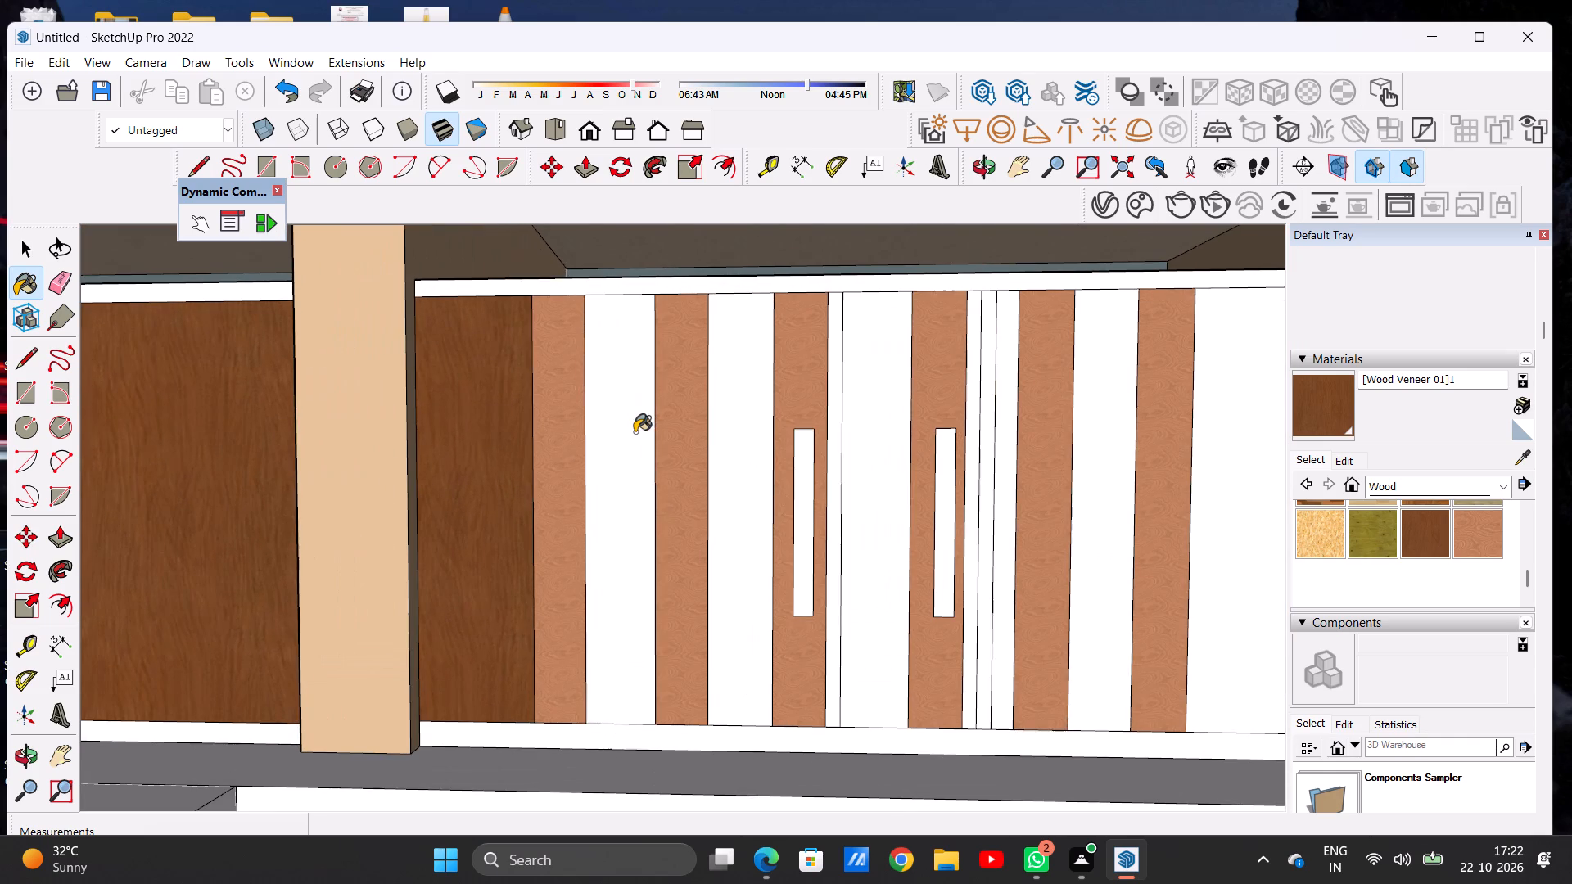
pyautogui.click(635, 467)
pyautogui.click(719, 433)
pyautogui.scroll(-1, 719, 433)
pyautogui.scroll(-1, 819, 380)
pyautogui.scroll(5, 819, 380)
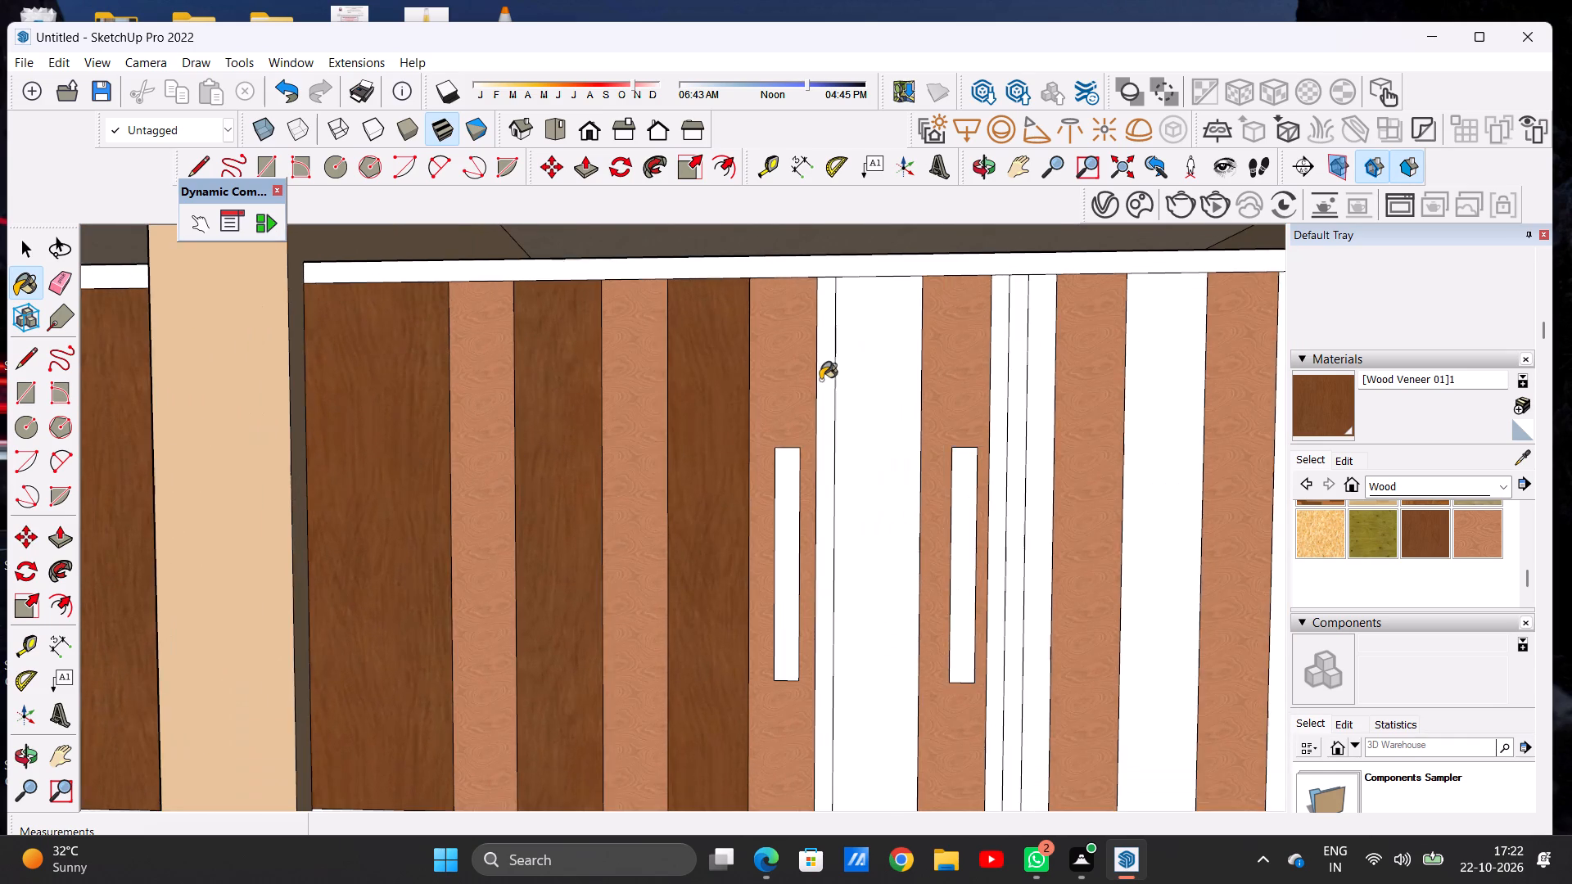
pyautogui.click(899, 371)
# Paint the right bay's wide panel beside the outer pillar and the gap between its last two strips with Wood Veneer 01.
pyautogui.scroll(-13, 639, 406)
pyautogui.scroll(6, 904, 379)
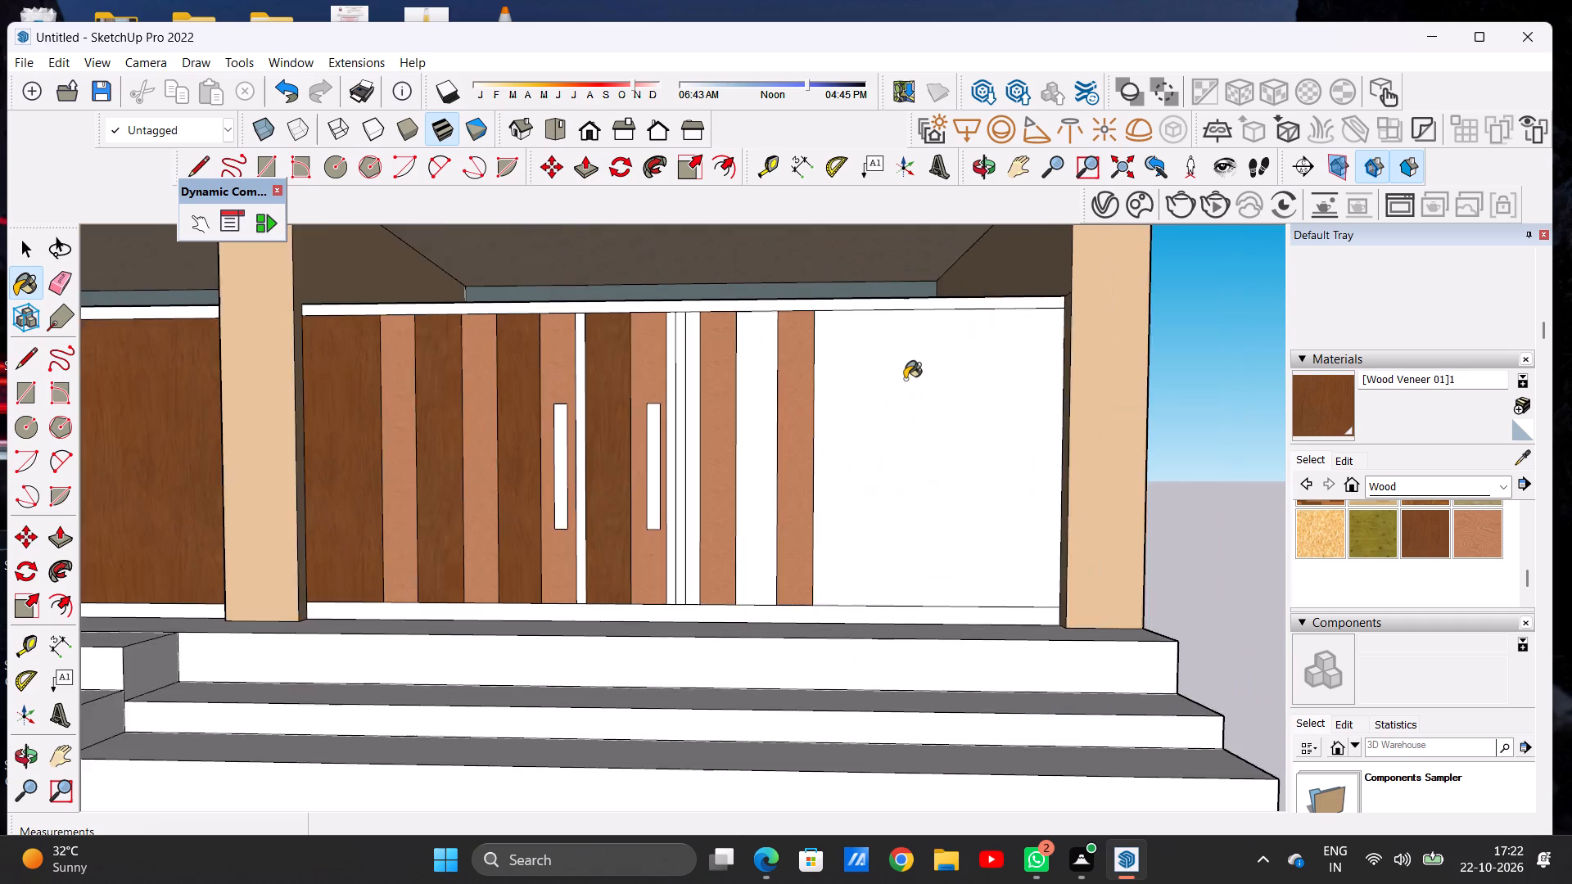
pyautogui.scroll(5, 863, 407)
pyautogui.click(863, 407)
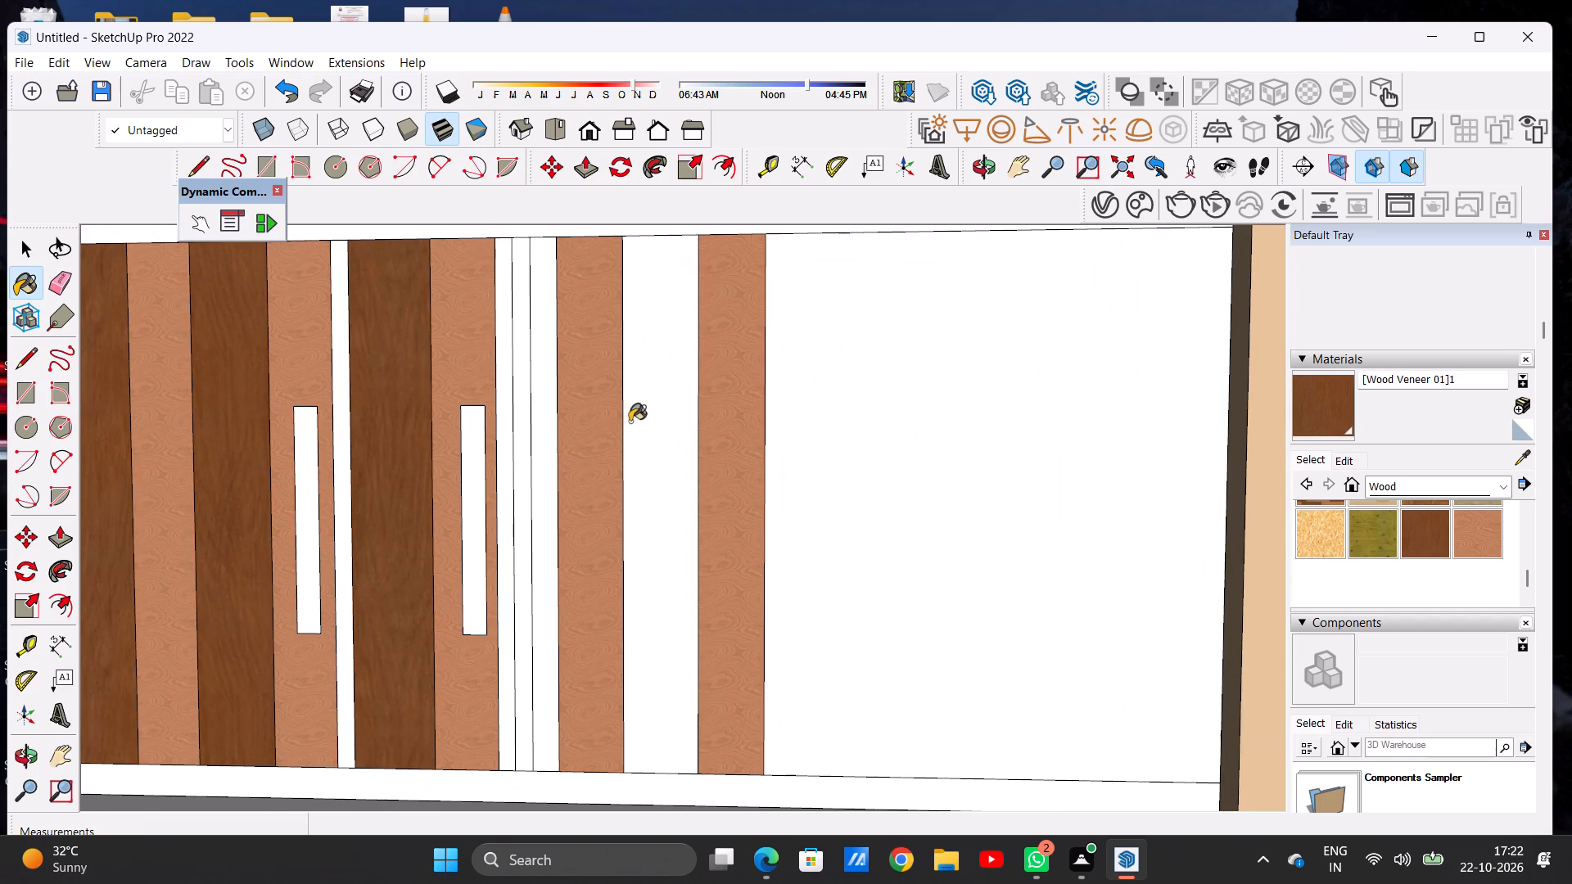
pyautogui.click(640, 404)
# Paint the right bay's sliver beside the left handle's strip and the three slivers beyond the right handle's strip with Wood Veneer 01.
pyautogui.scroll(-6, 745, 457)
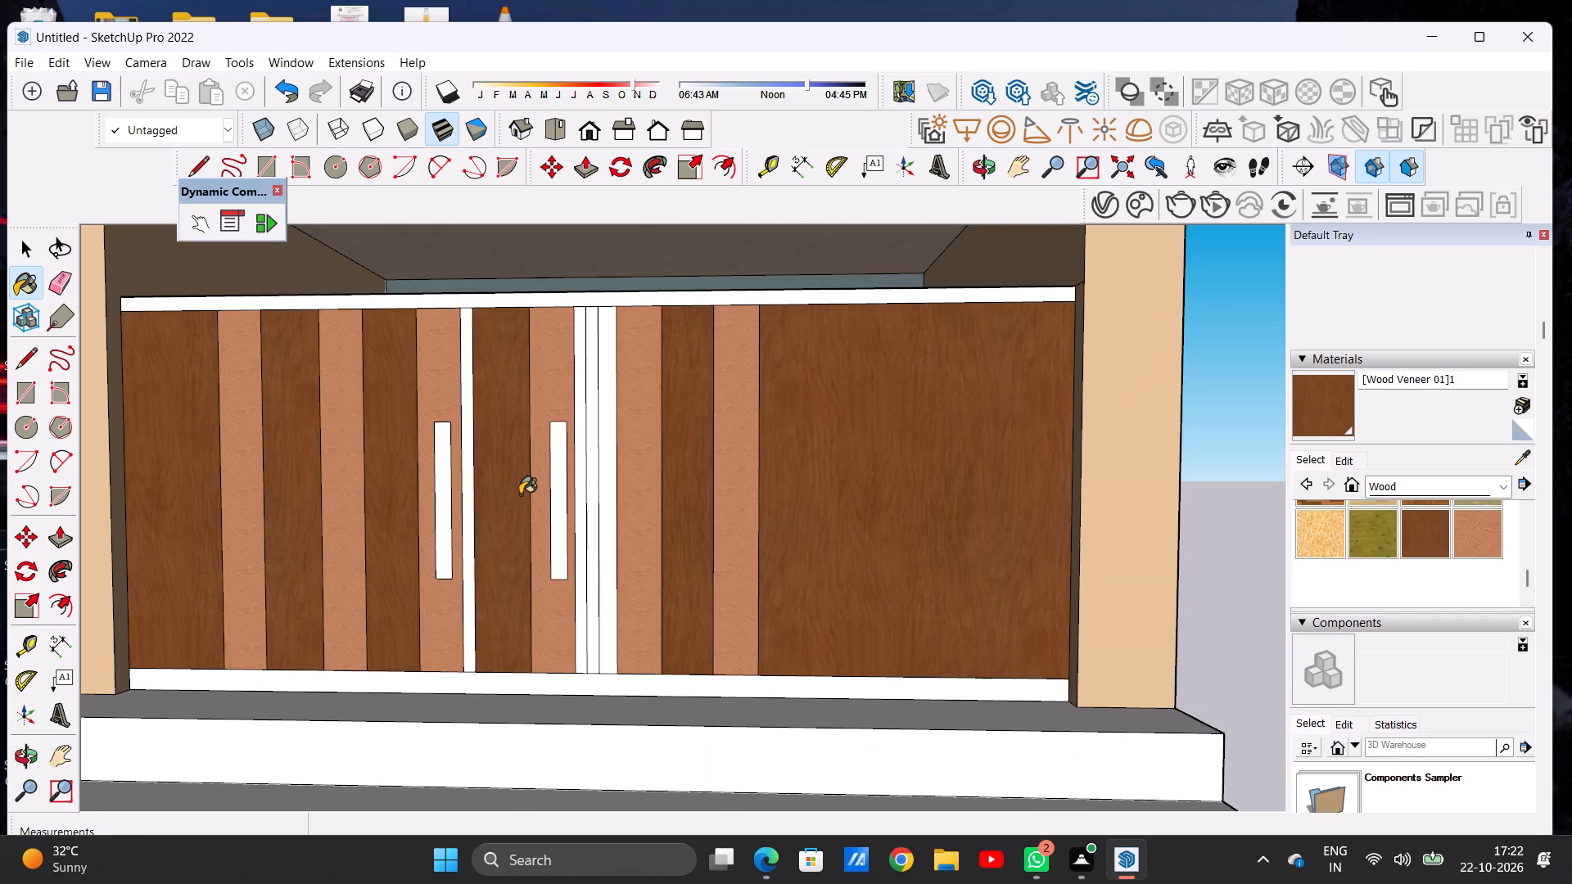
pyautogui.scroll(15, 520, 494)
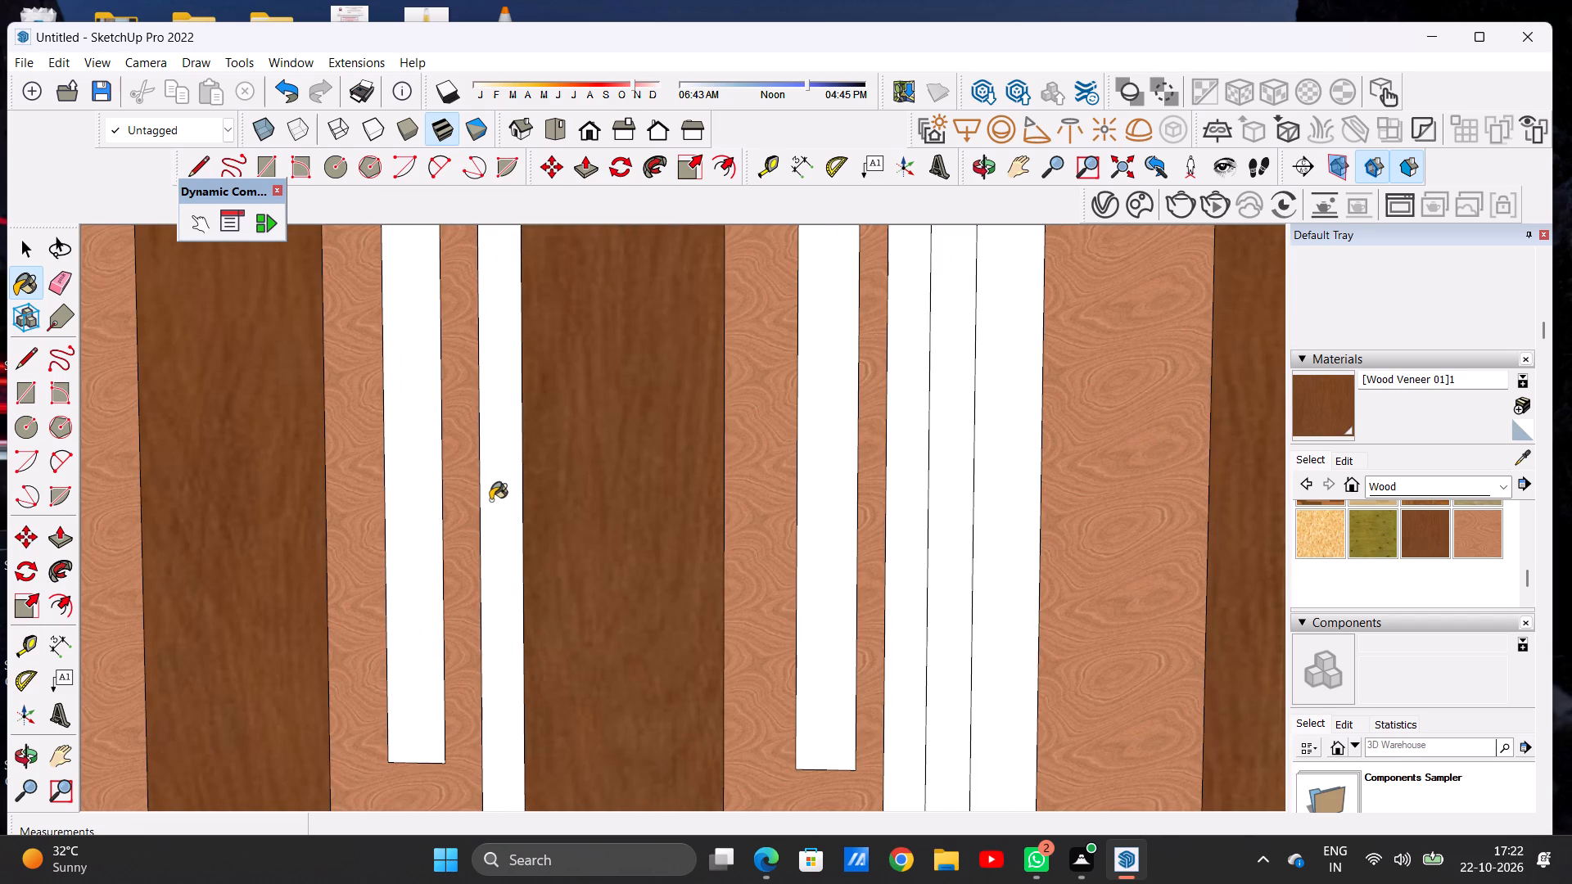
pyautogui.click(490, 500)
pyautogui.scroll(-12, 585, 494)
pyautogui.scroll(7, 684, 413)
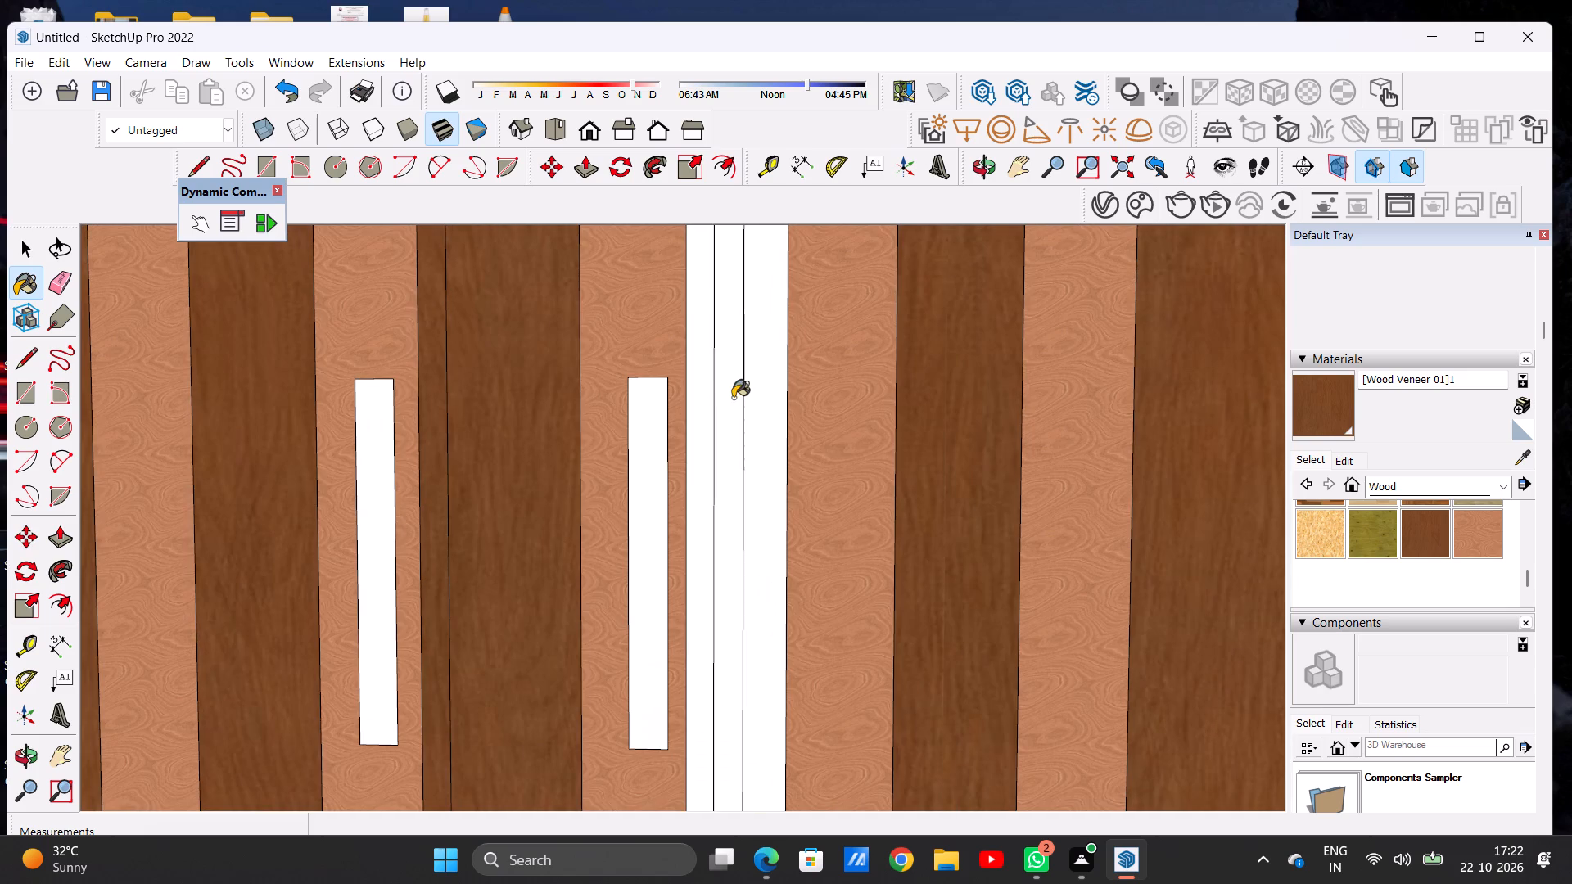
pyautogui.click(779, 432)
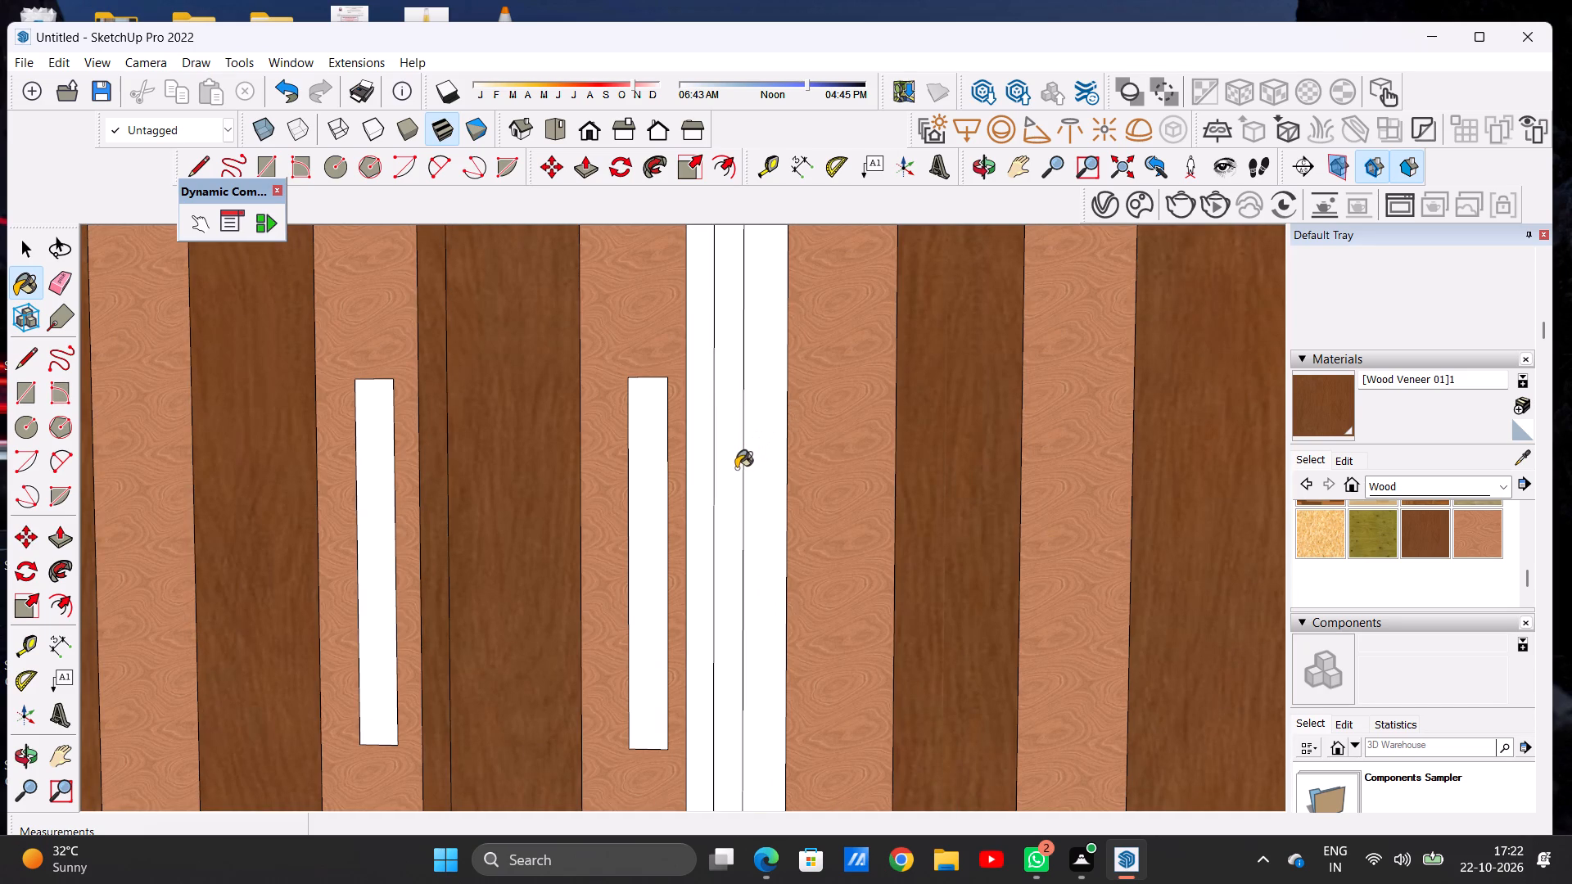
pyautogui.click(736, 470)
pyautogui.click(708, 493)
pyautogui.scroll(-6, 708, 493)
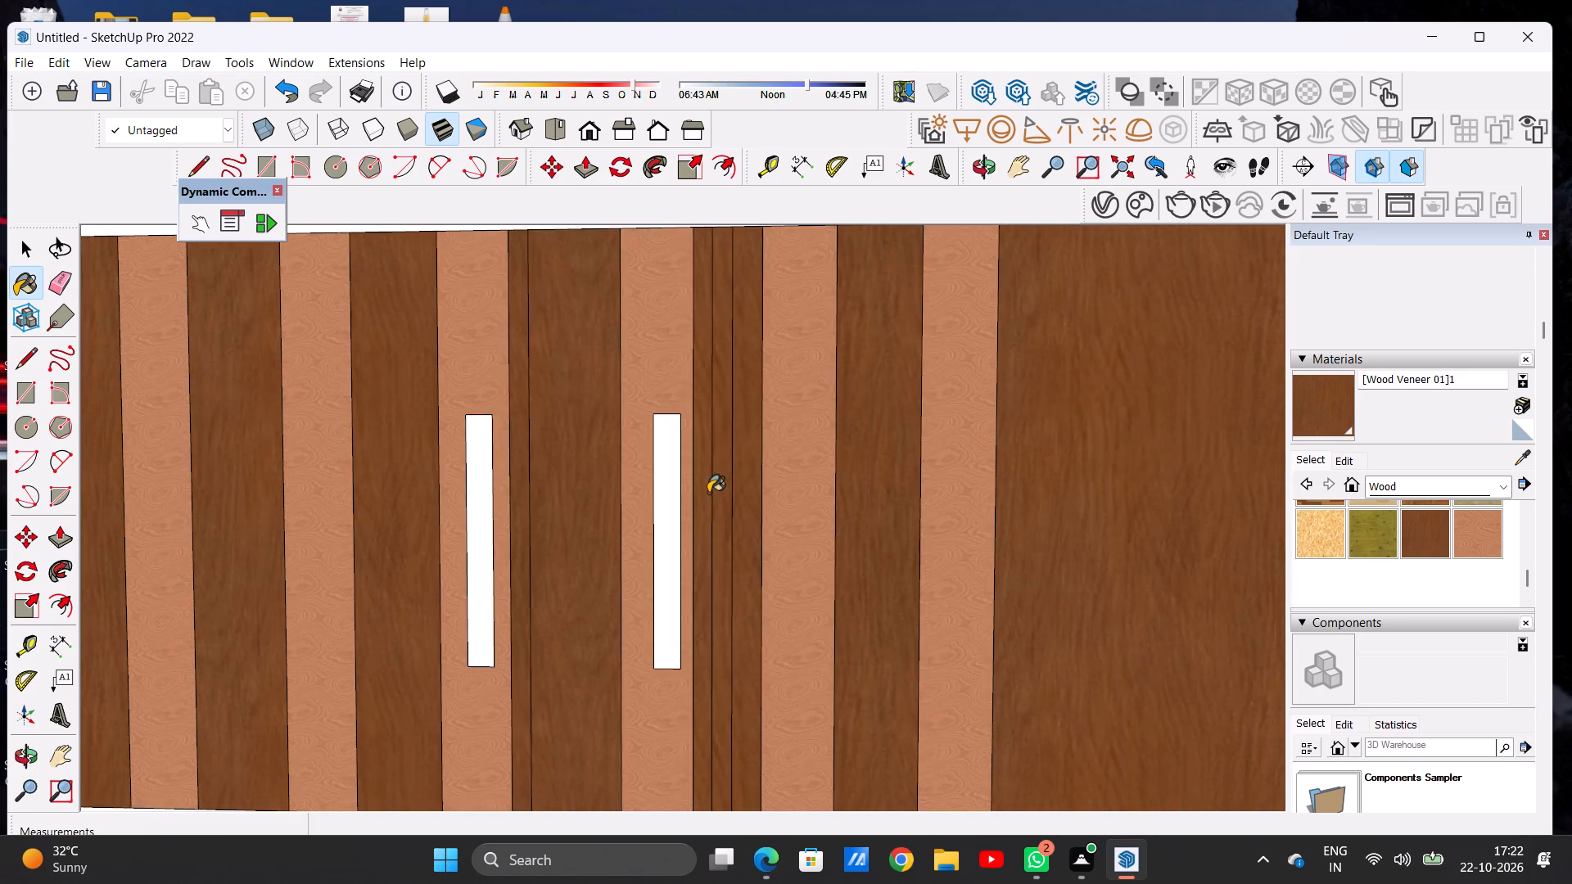
pyautogui.scroll(-10, 708, 493)
pyautogui.press('space')
# Inspect the painted panels and strips on both ground-floor door fronts, moving in on the left bay.
pyautogui.scroll(-16, 745, 453)
pyautogui.scroll(1, 745, 451)
pyautogui.scroll(-1, 599, 431)
pyautogui.scroll(15, 596, 426)
pyautogui.scroll(-12, 621, 491)
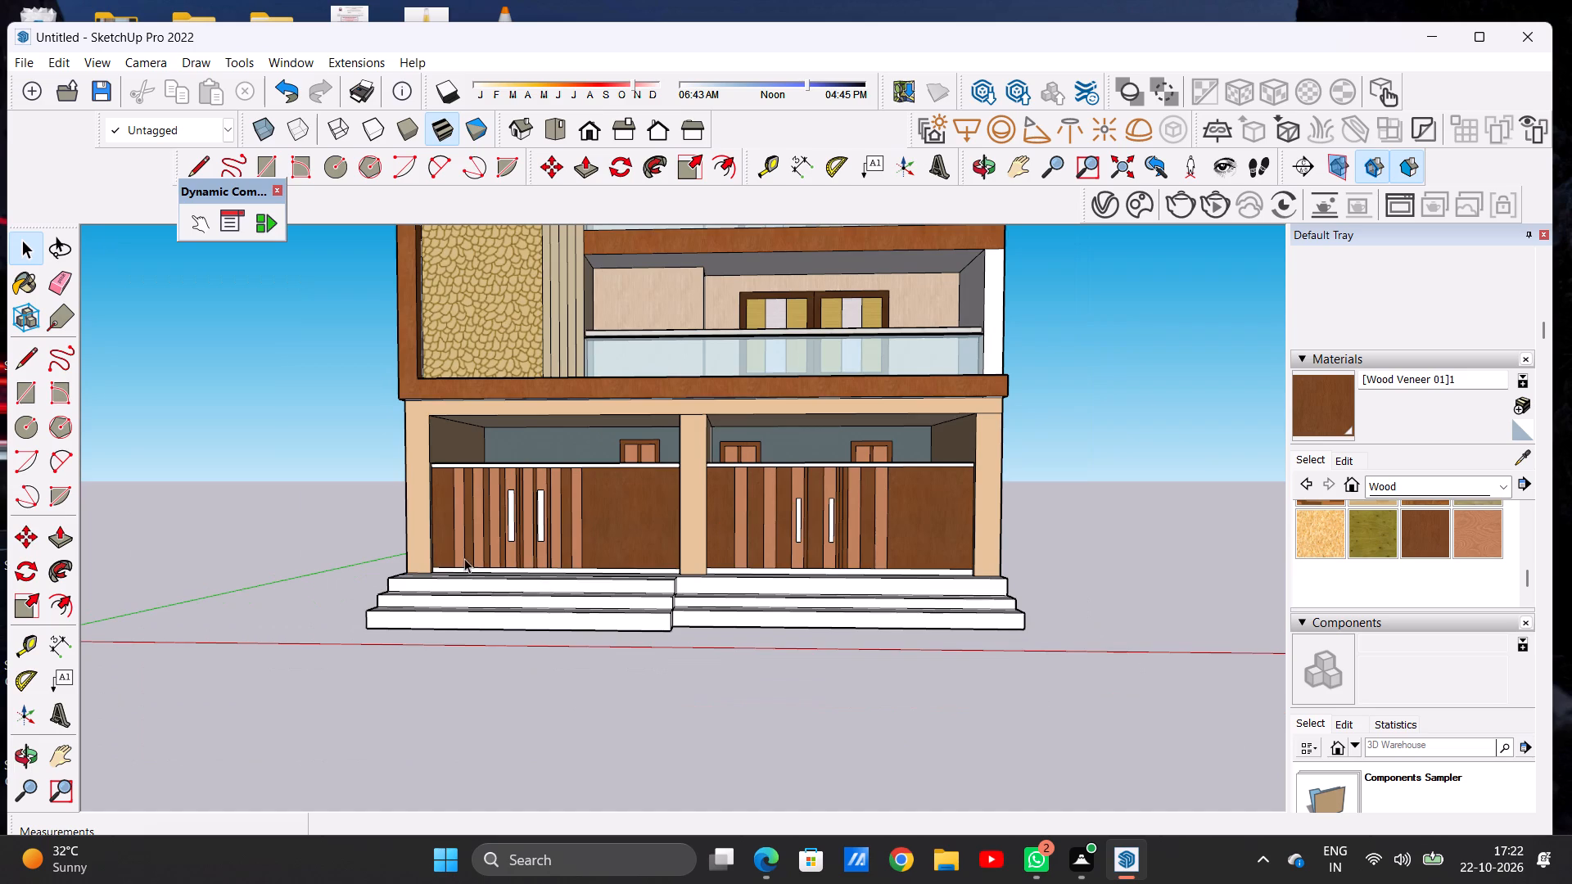
pyautogui.scroll(7, 464, 558)
pyautogui.scroll(8, 657, 488)
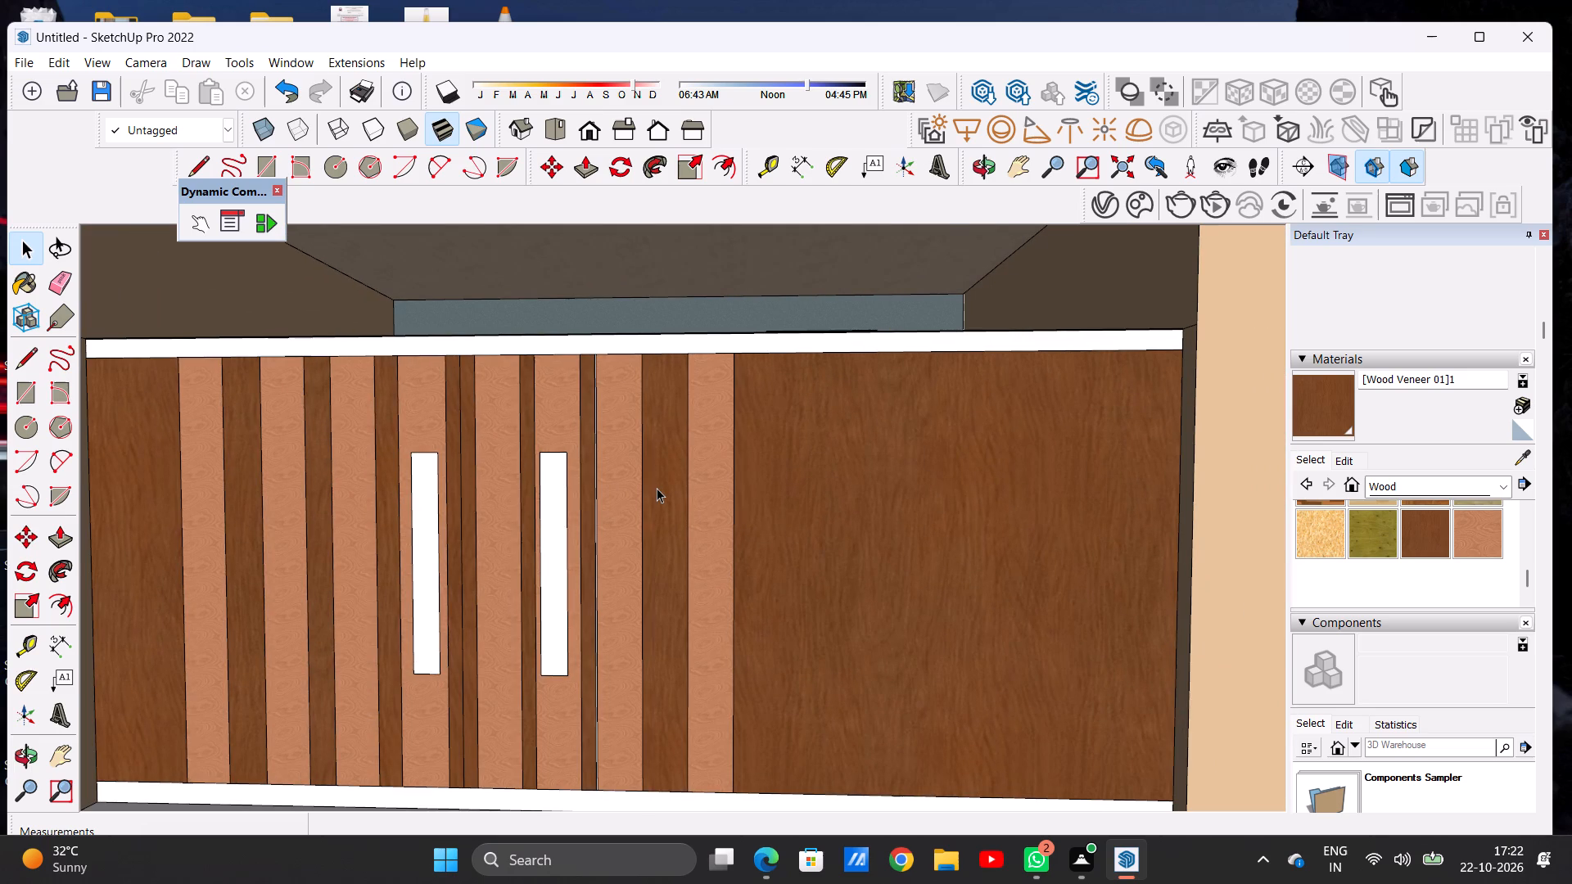
# Examine the handles and strips on both ground-floor door fronts and browse the Asphalt and Concrete materials for a finish.
pyautogui.scroll(-14, 657, 488)
pyautogui.scroll(2, 605, 489)
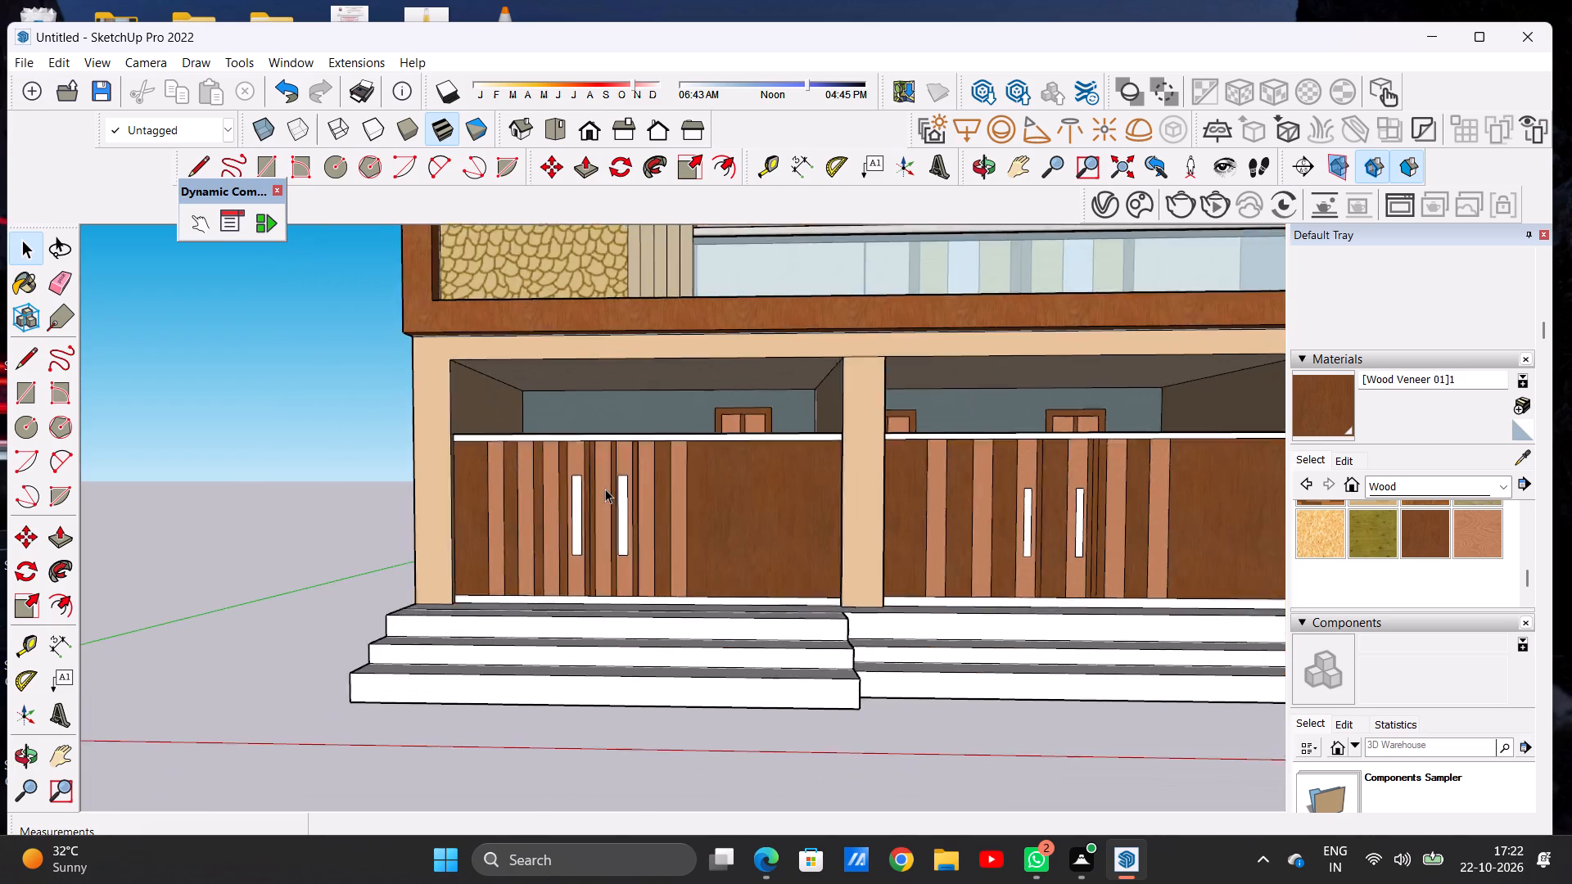
pyautogui.scroll(10, 605, 489)
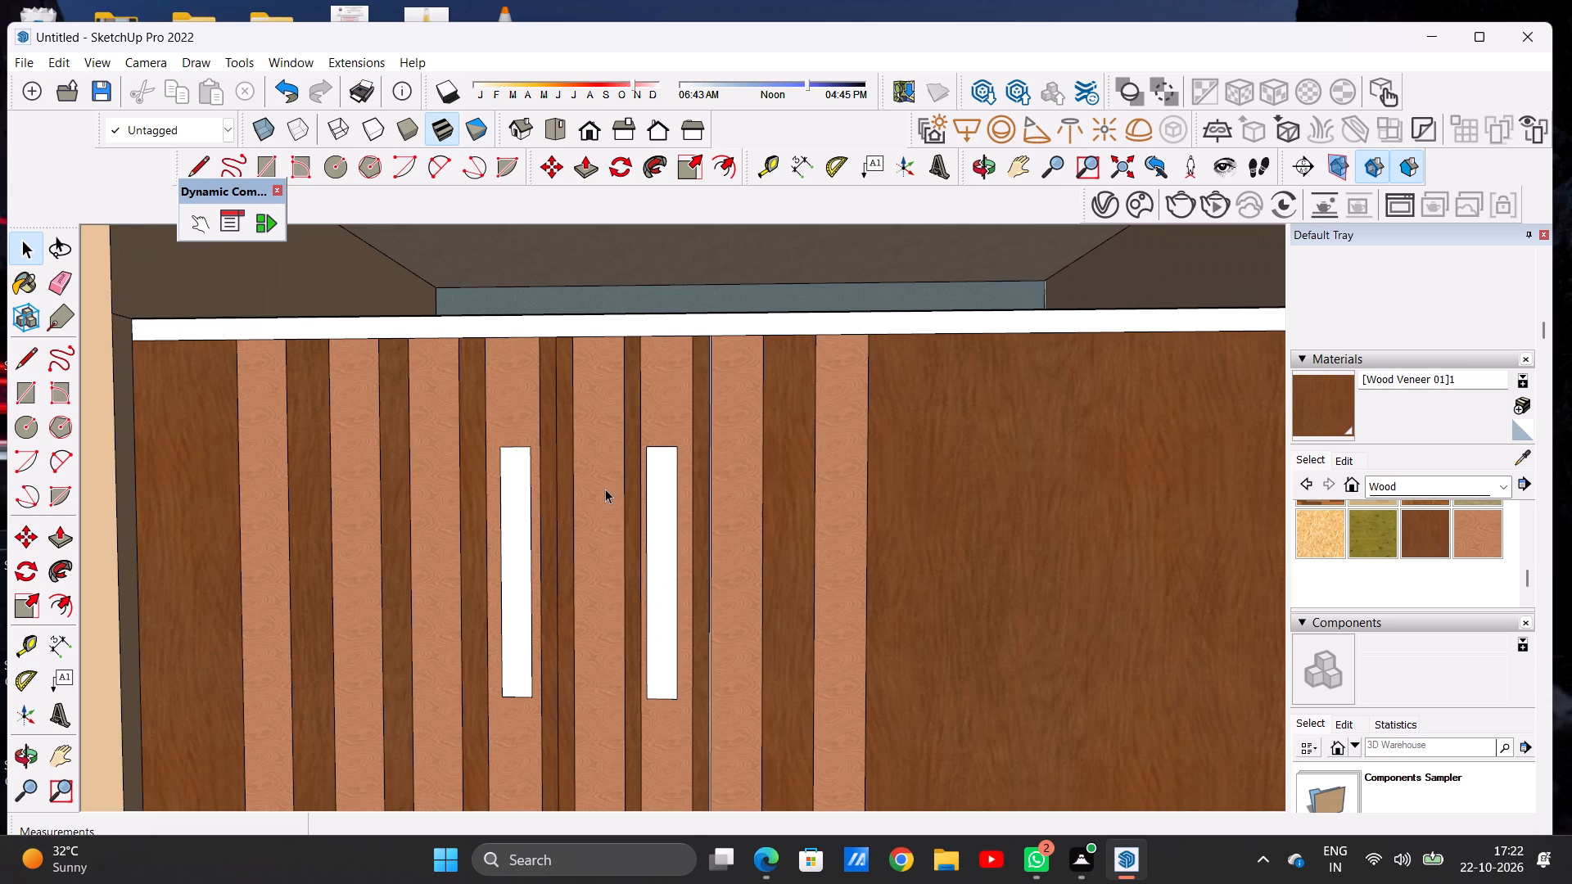
pyautogui.scroll(-19, 605, 489)
pyautogui.scroll(8, 617, 448)
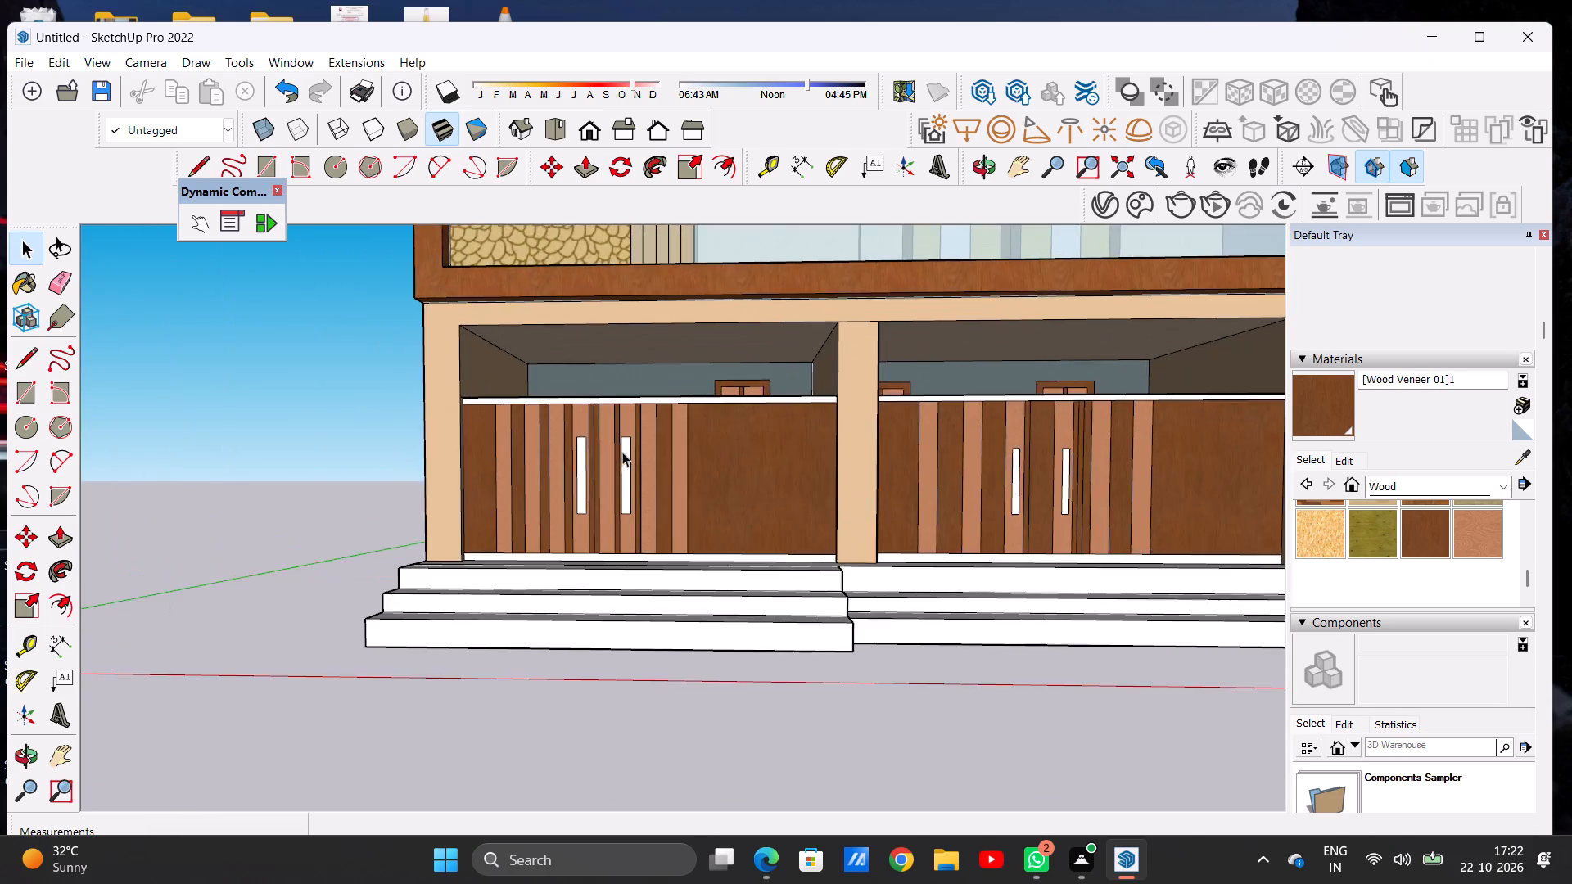
pyautogui.scroll(2, 622, 452)
pyautogui.scroll(-1, 622, 452)
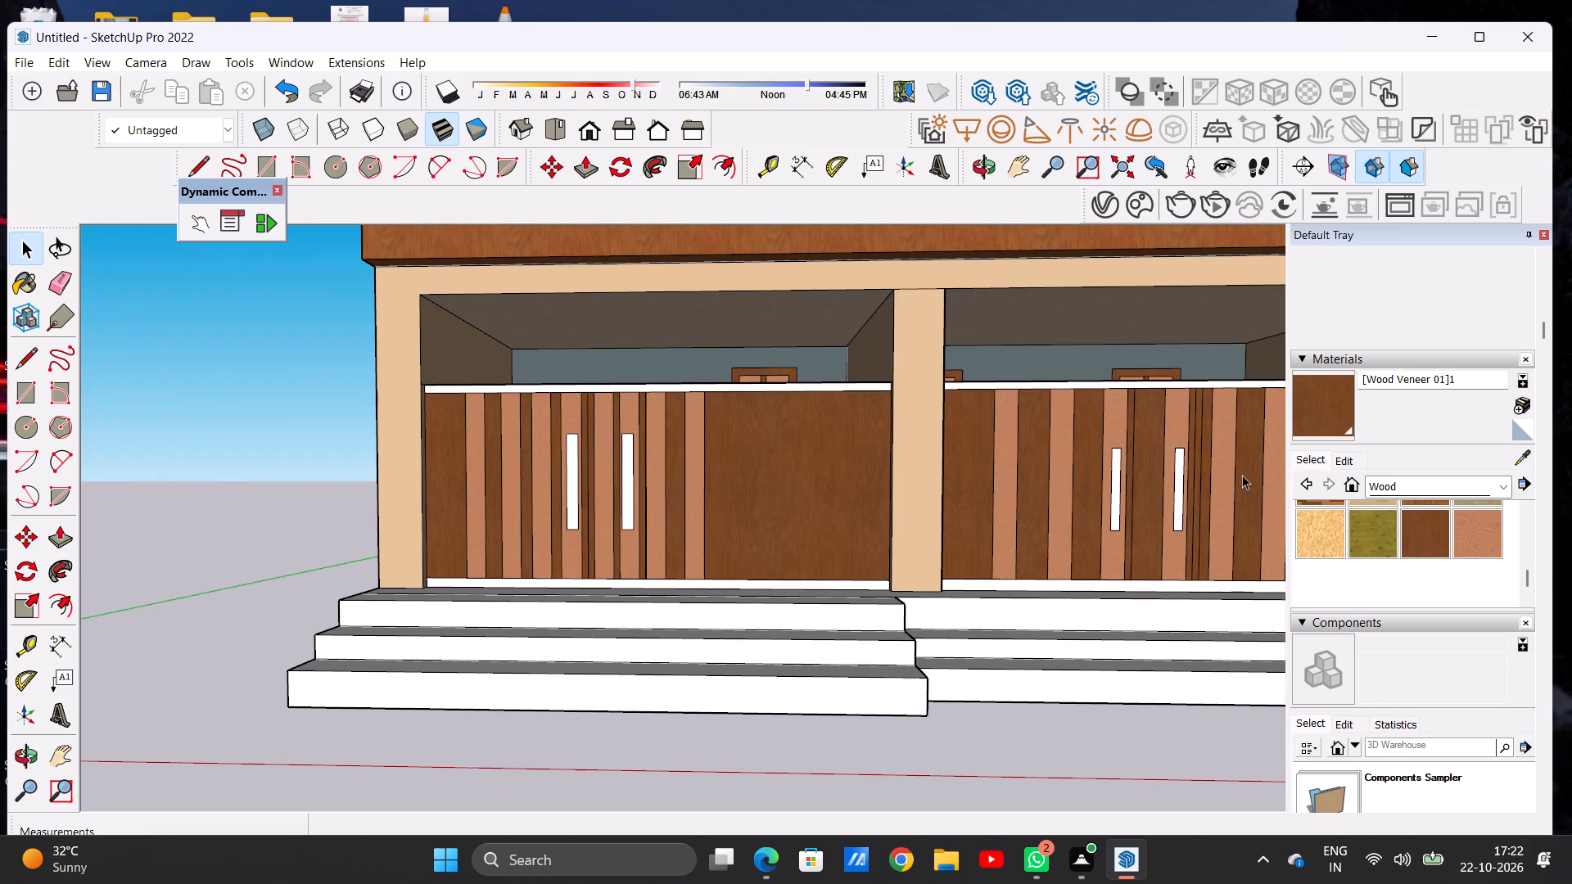
pyautogui.click(1370, 481)
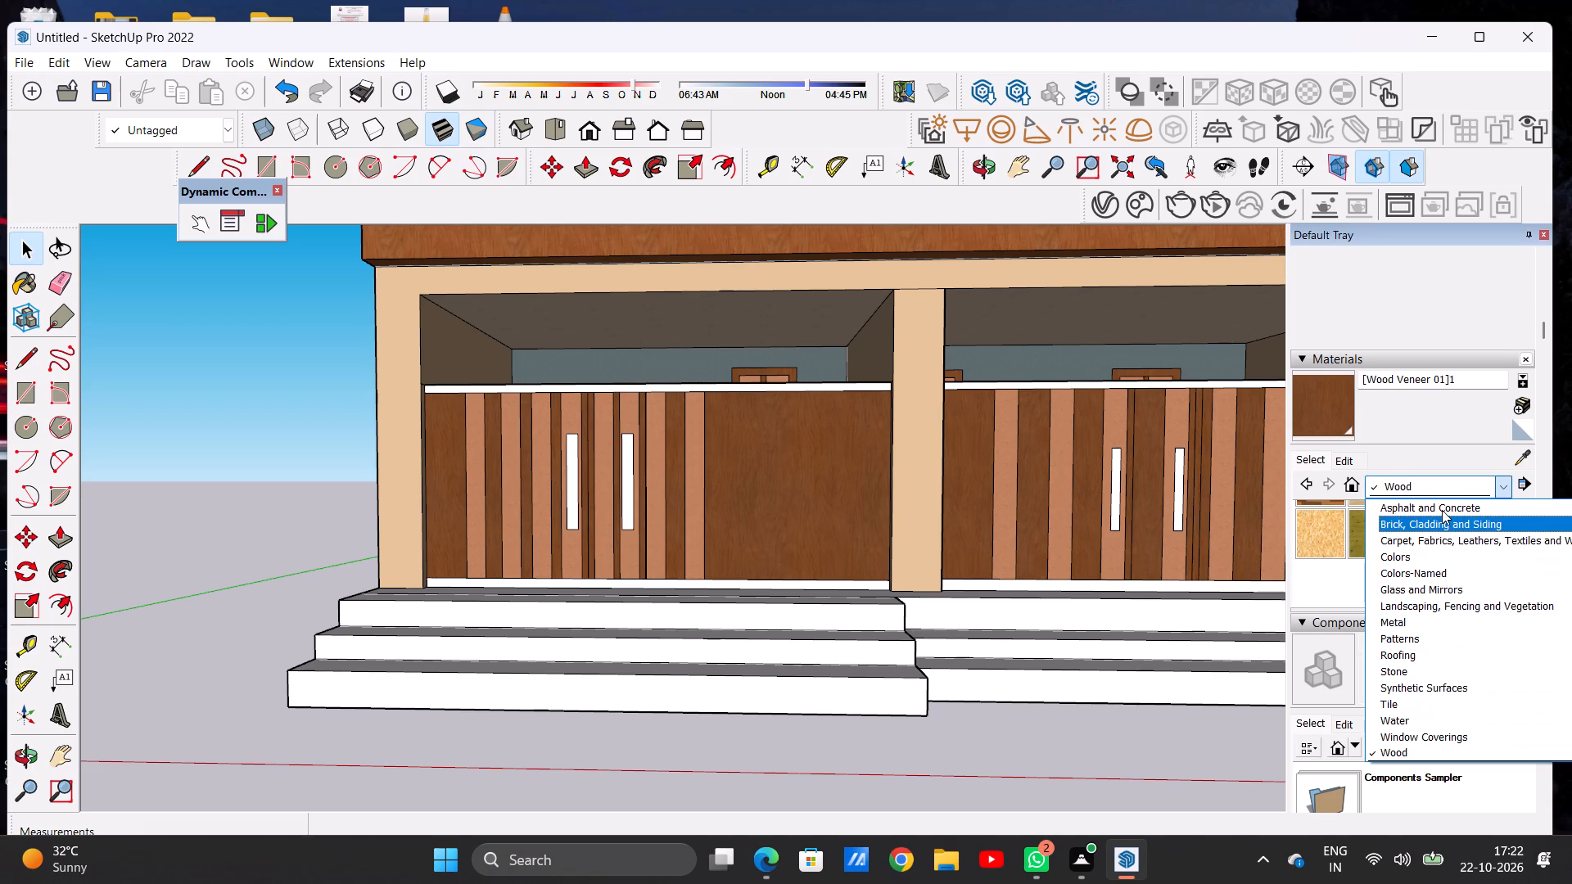
pyautogui.click(1442, 510)
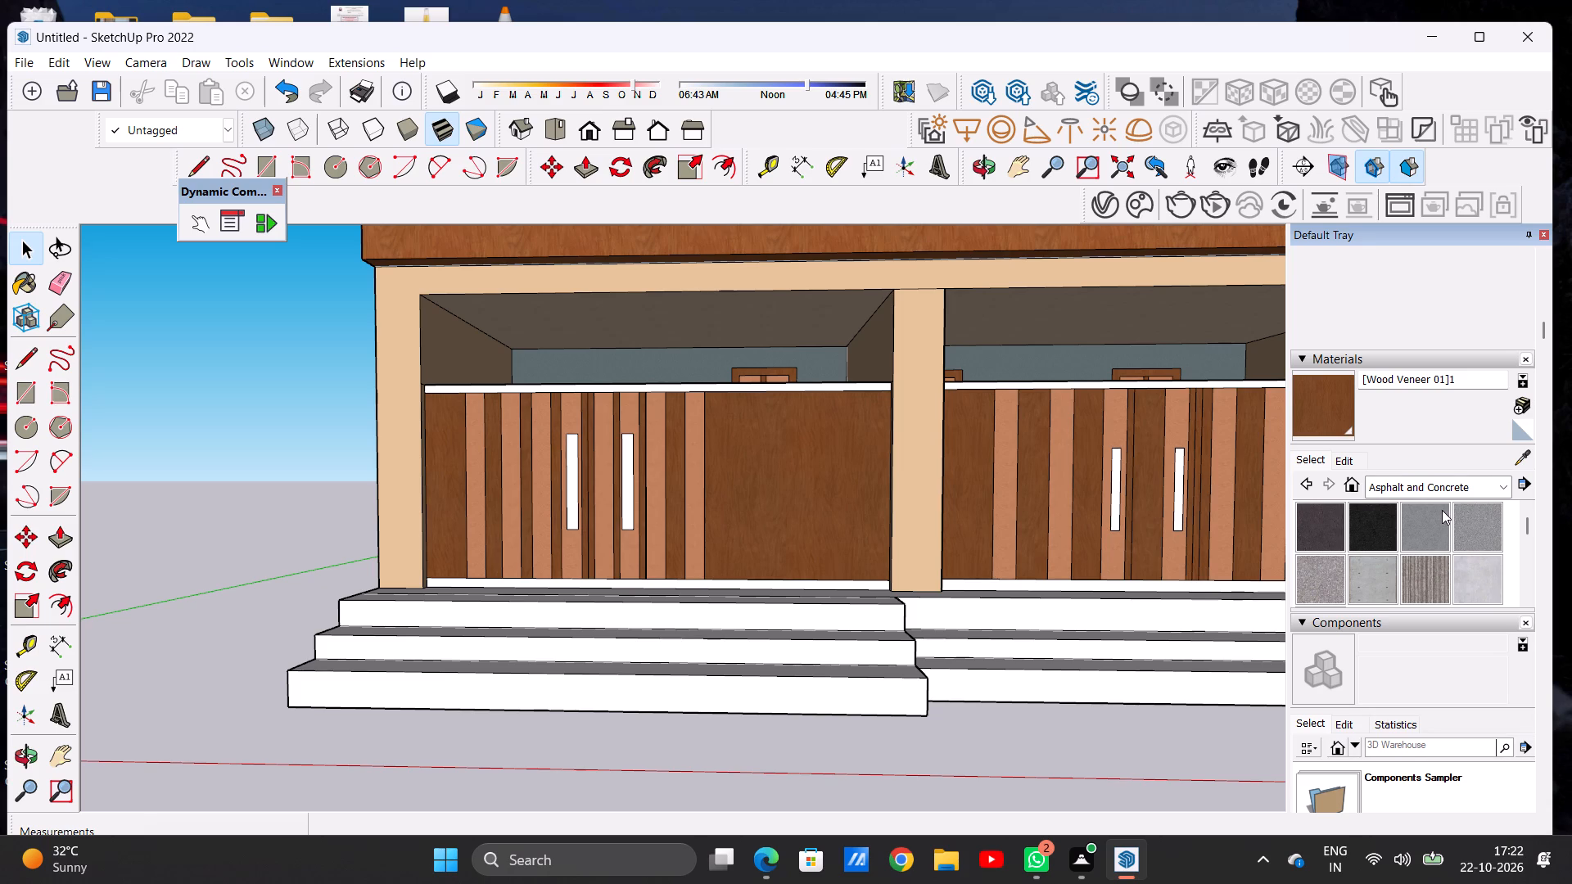
pyautogui.scroll(-7, 653, 458)
pyautogui.scroll(4, 648, 463)
pyautogui.scroll(-1, 648, 463)
pyautogui.scroll(3, 648, 463)
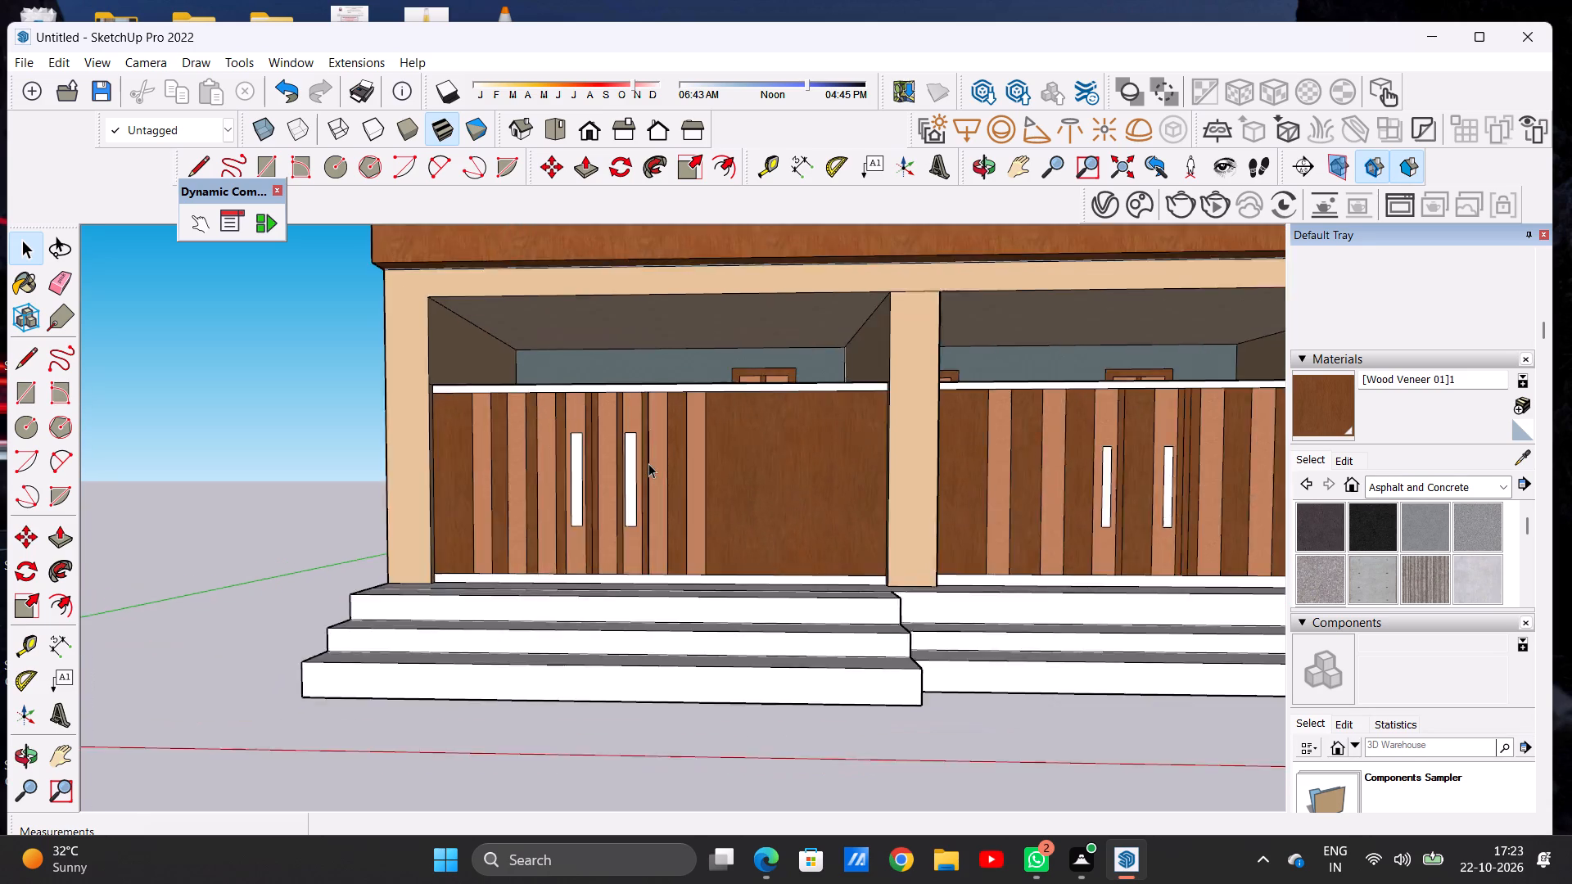
pyautogui.scroll(-1, 648, 463)
pyautogui.scroll(2, 648, 463)
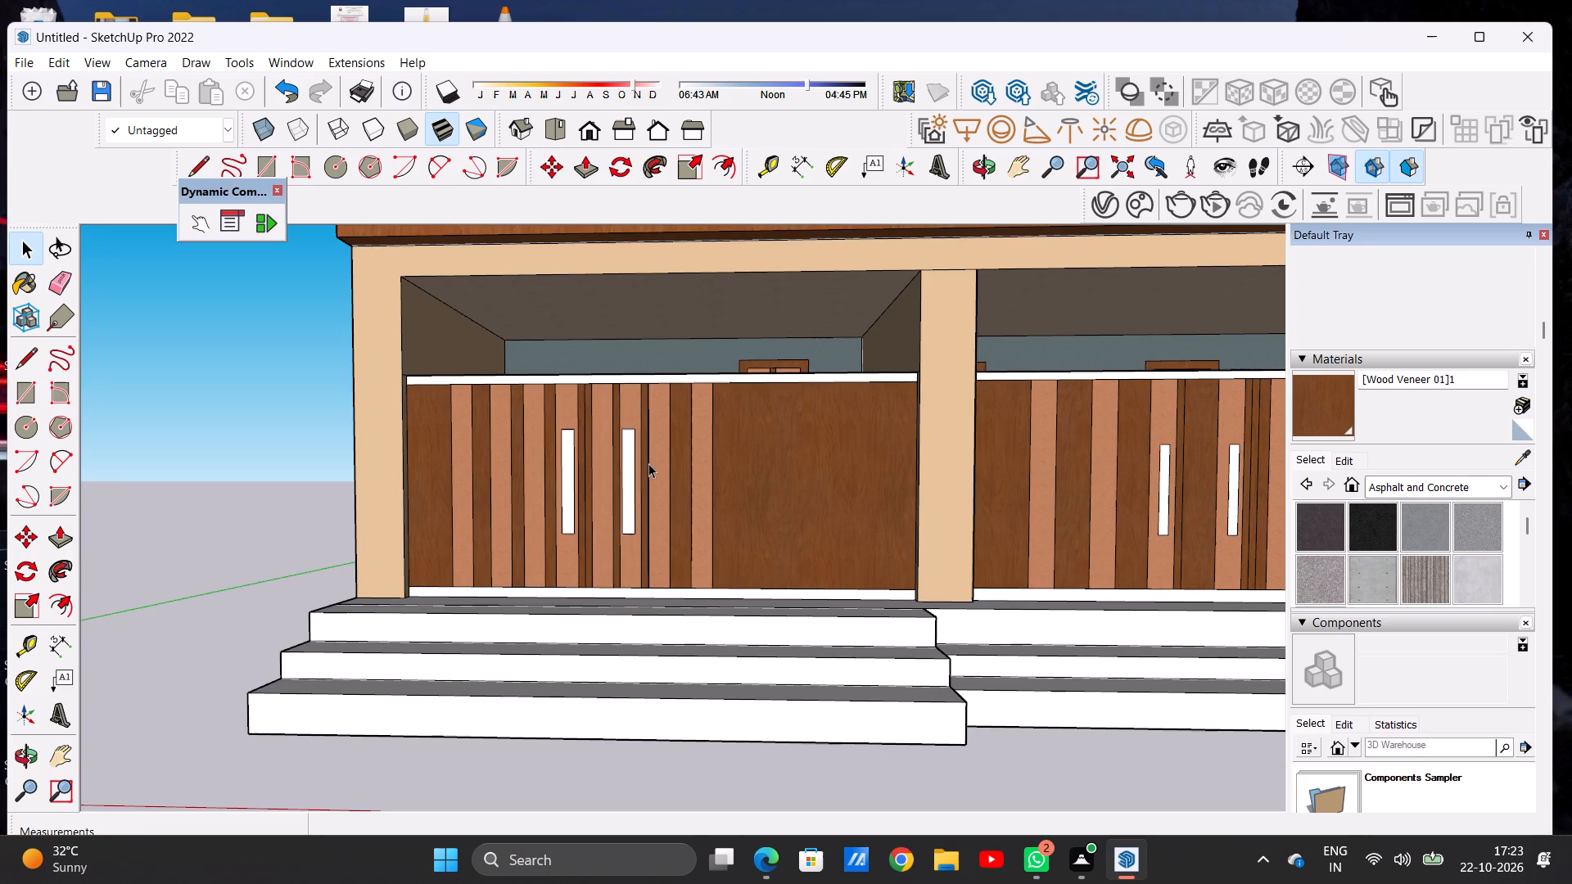
pyautogui.scroll(-8, 648, 463)
pyautogui.scroll(6, 648, 463)
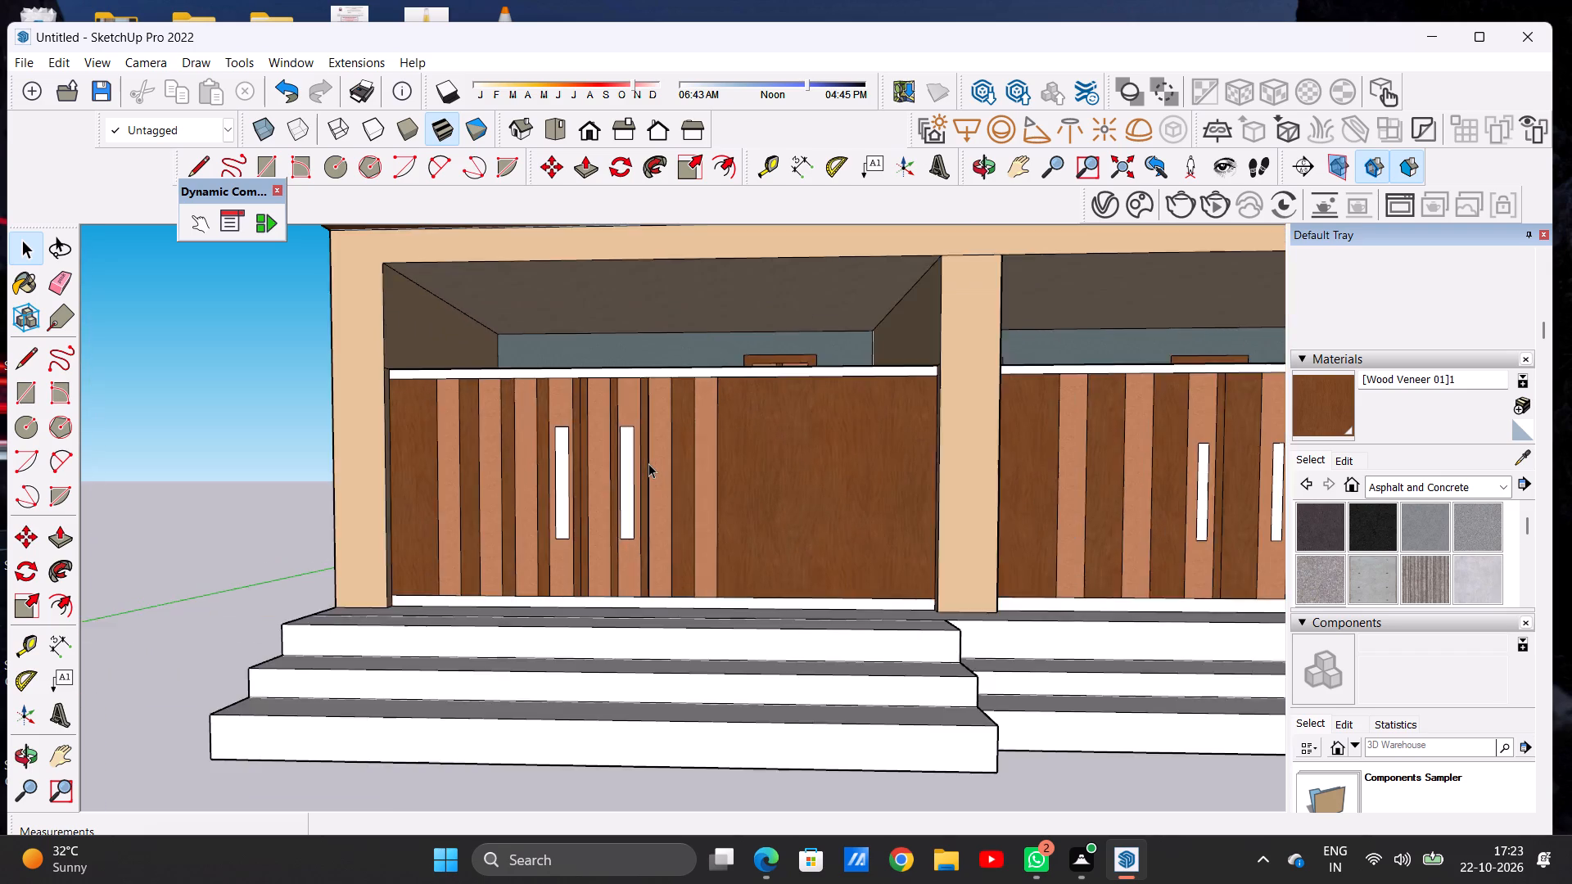
pyautogui.scroll(9, 648, 463)
pyautogui.scroll(-7, 647, 458)
pyautogui.scroll(7, 627, 472)
pyautogui.scroll(-8, 636, 454)
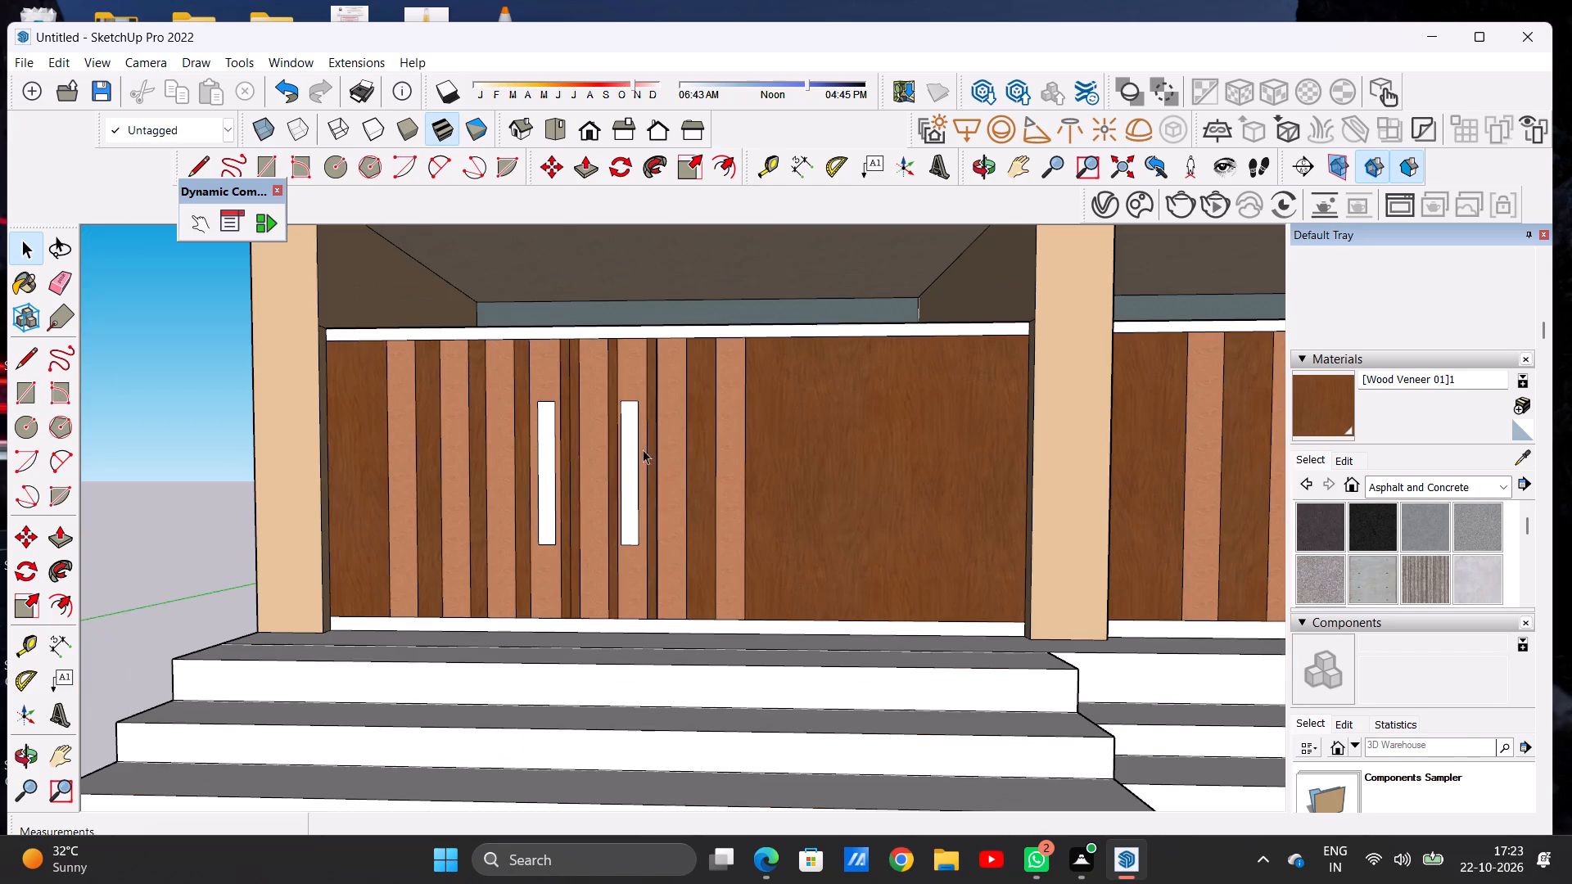
pyautogui.scroll(5, 584, 480)
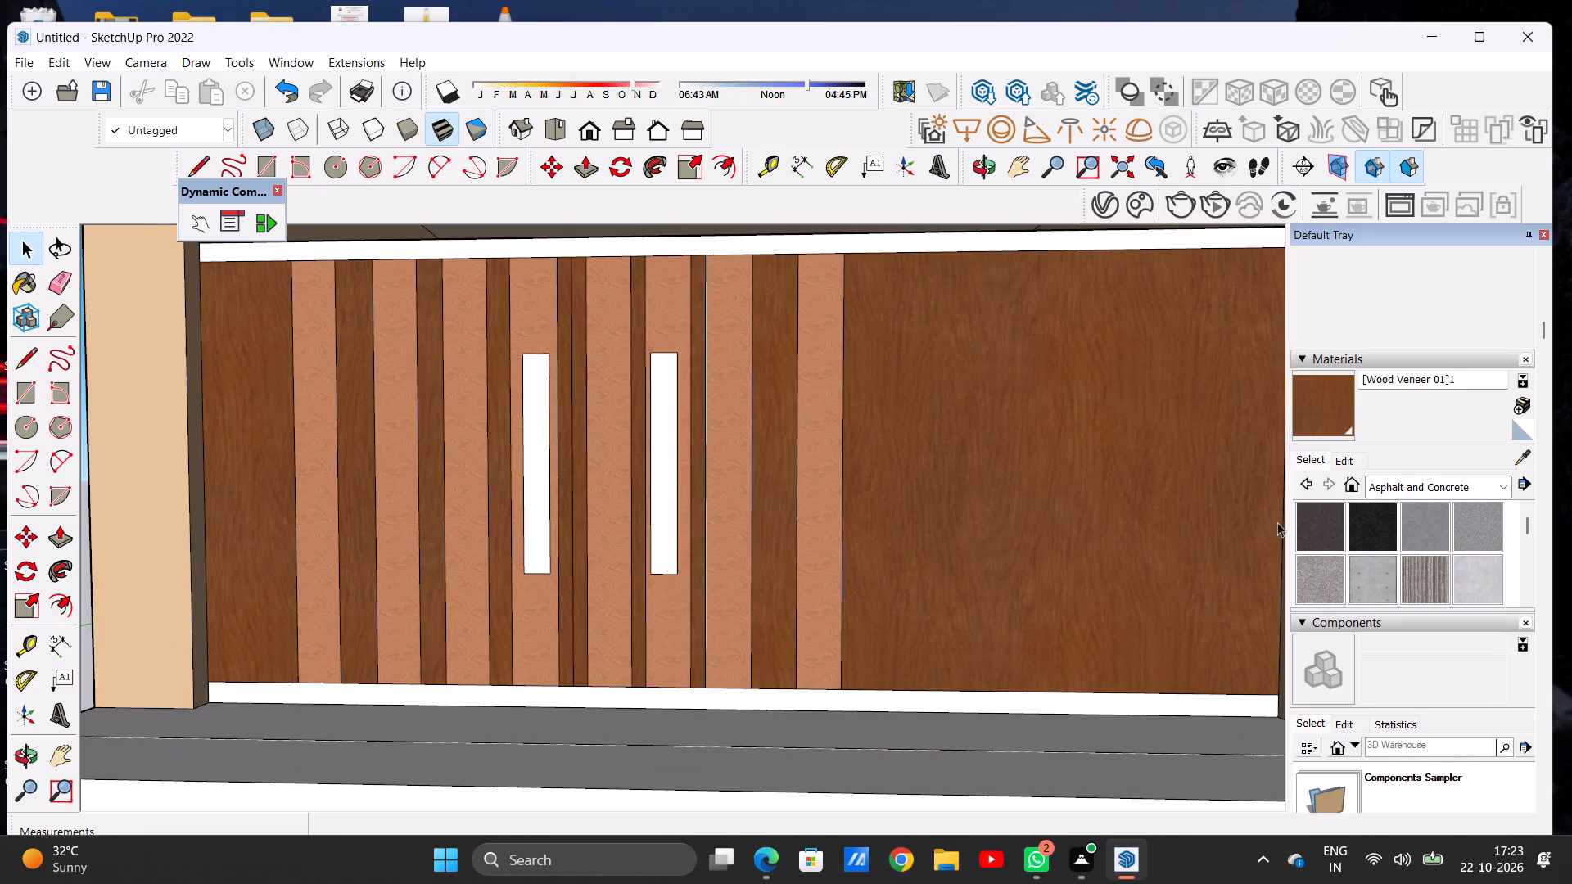
# Paint both long handles on the left bay's door front with Formica Graystone from the Synthetic Surfaces materials.
pyautogui.click(1382, 489)
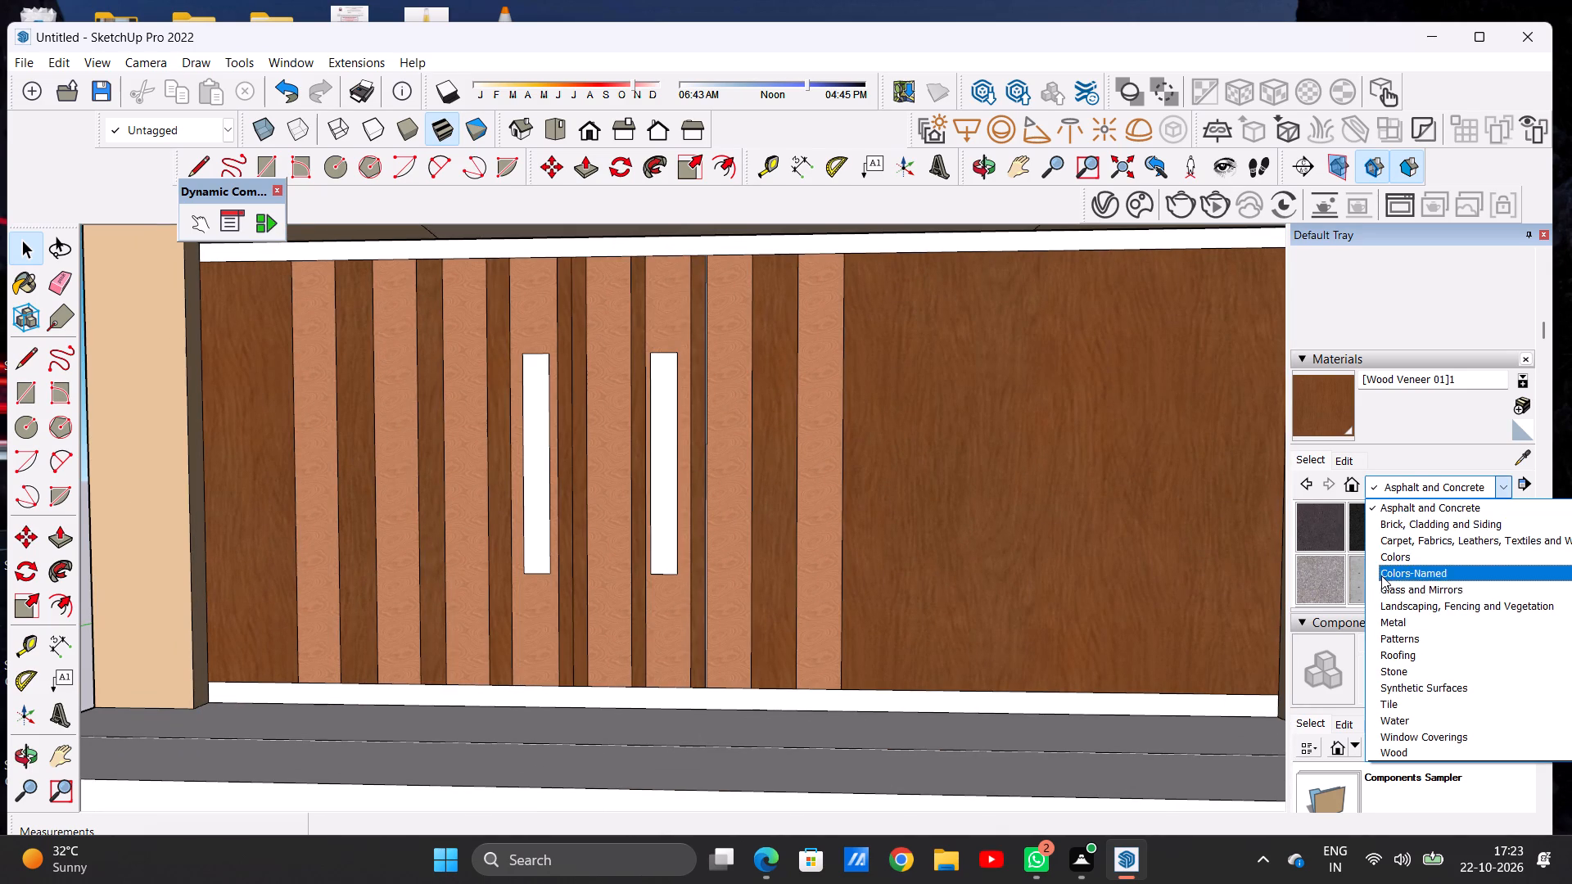
pyautogui.click(1391, 735)
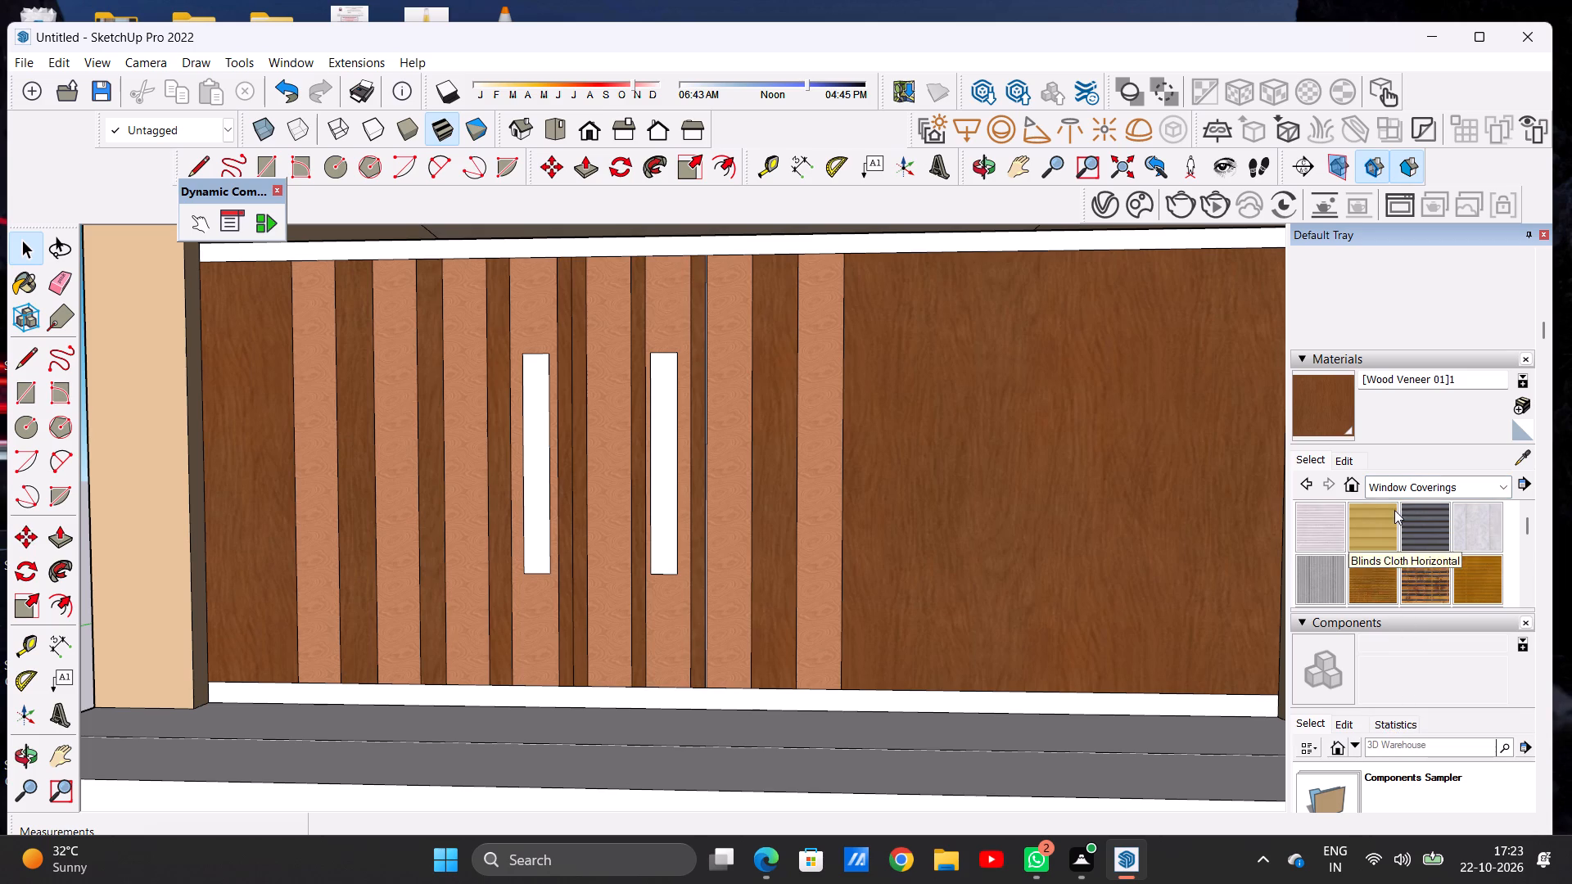
pyautogui.click(1385, 488)
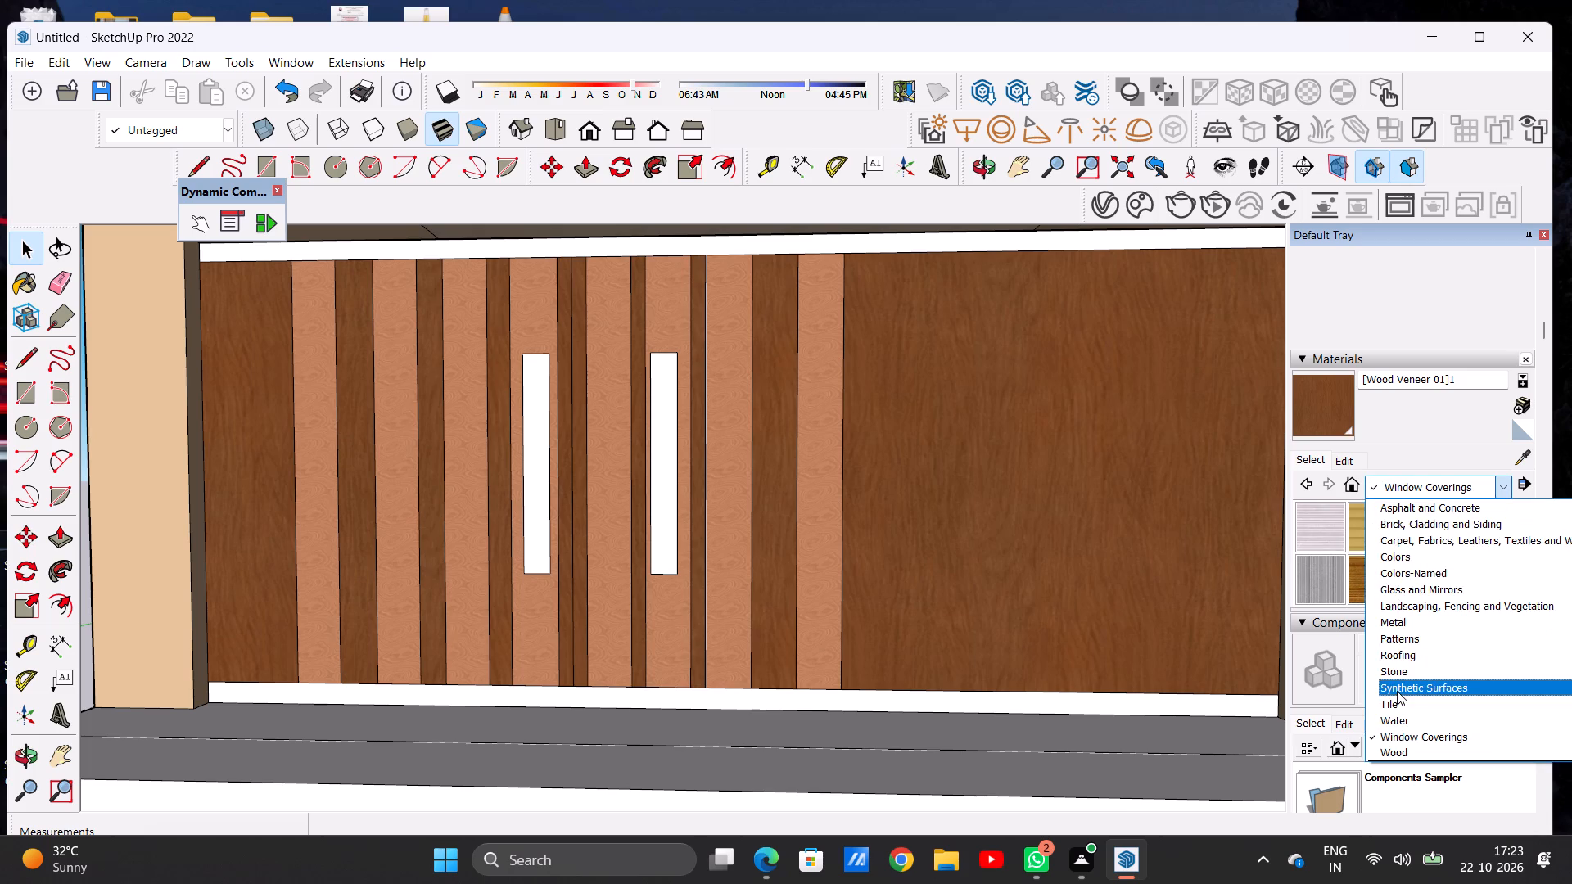
pyautogui.click(1397, 691)
pyautogui.scroll(-1, 1412, 567)
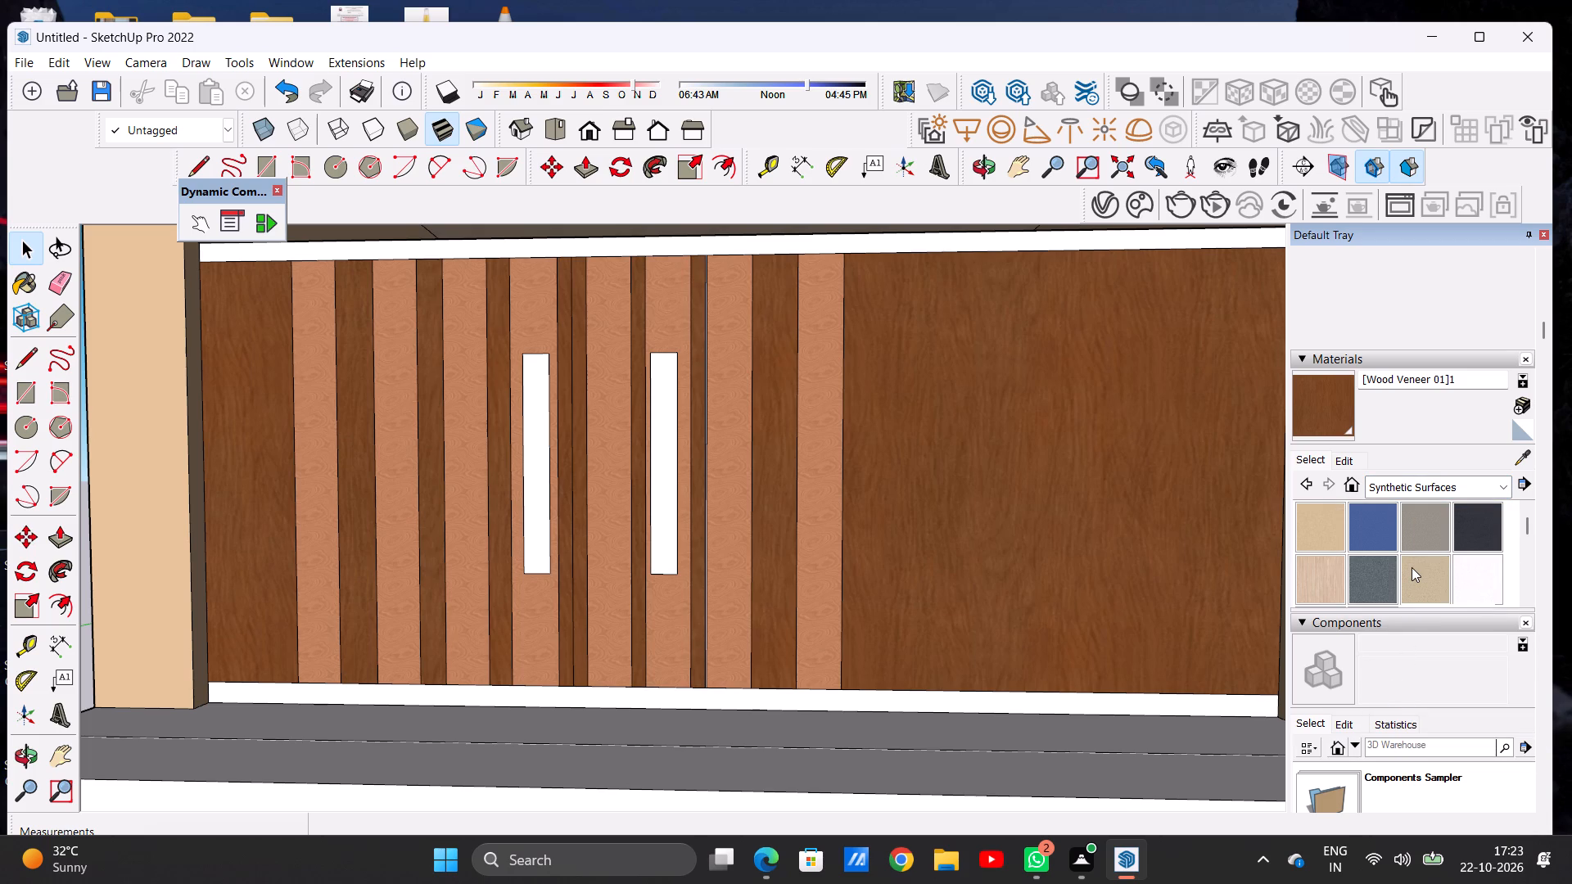
pyautogui.scroll(2, 1412, 567)
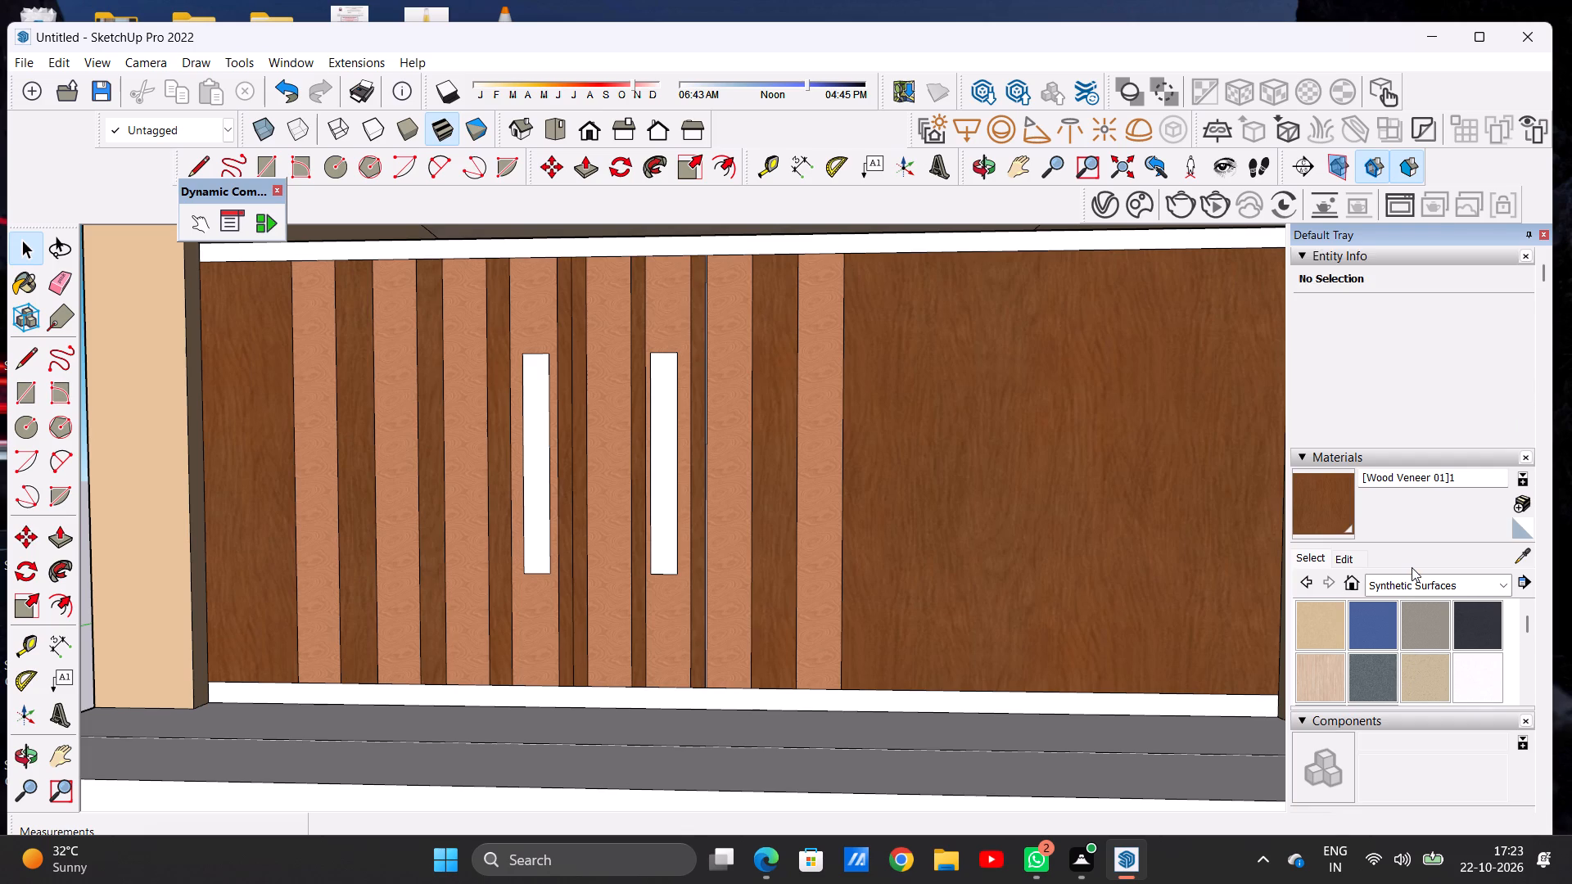
pyautogui.scroll(1, 1412, 567)
pyautogui.click(1414, 620)
pyautogui.scroll(-9, 851, 456)
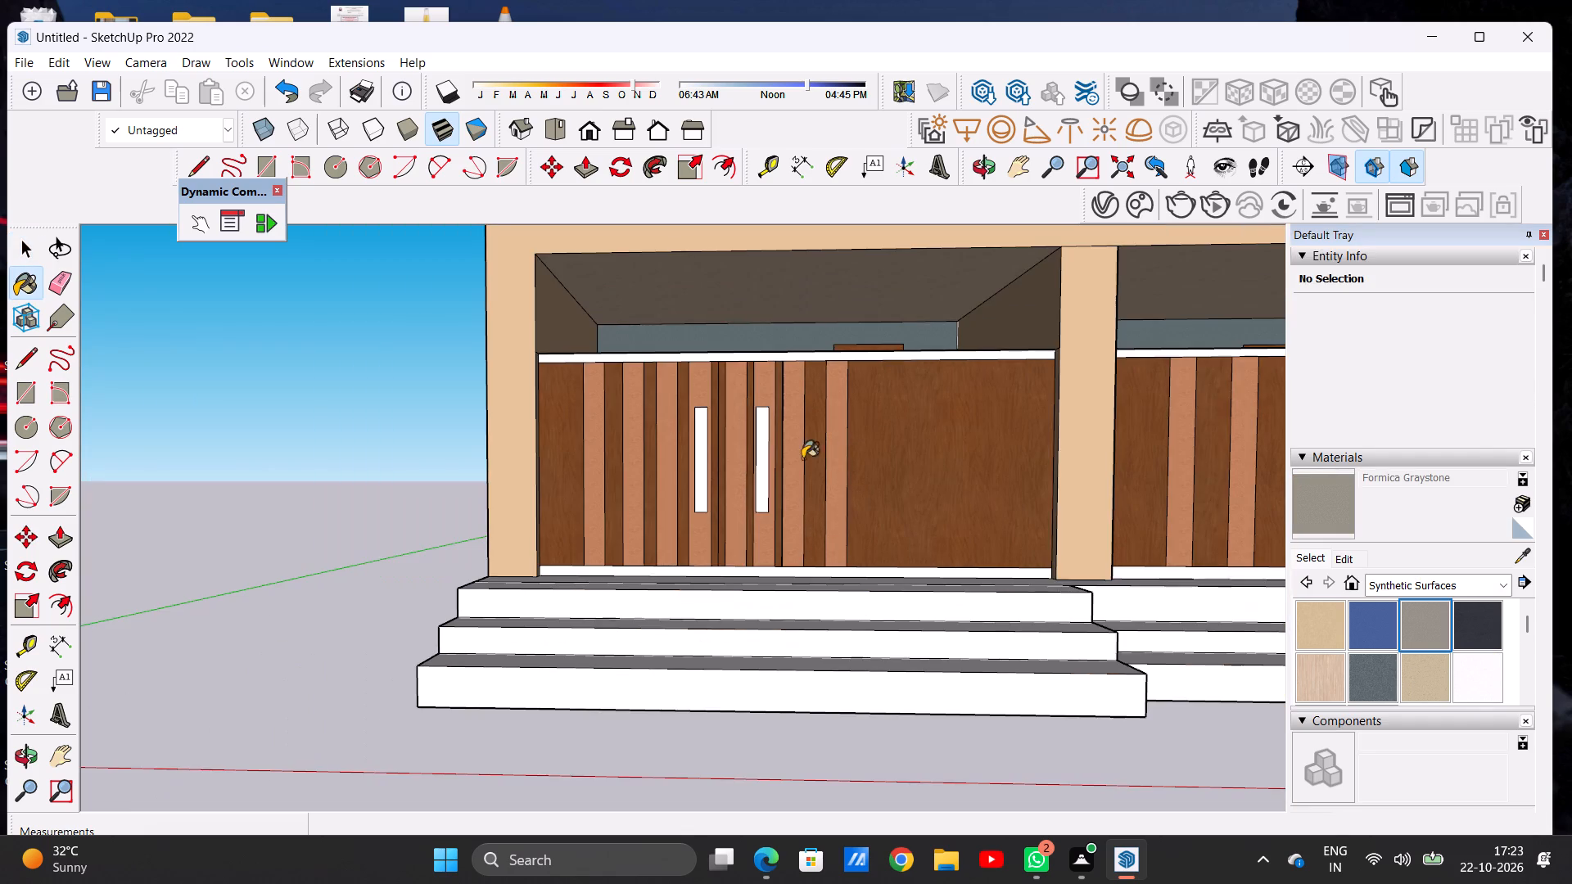
pyautogui.scroll(8, 712, 455)
pyautogui.click(711, 455)
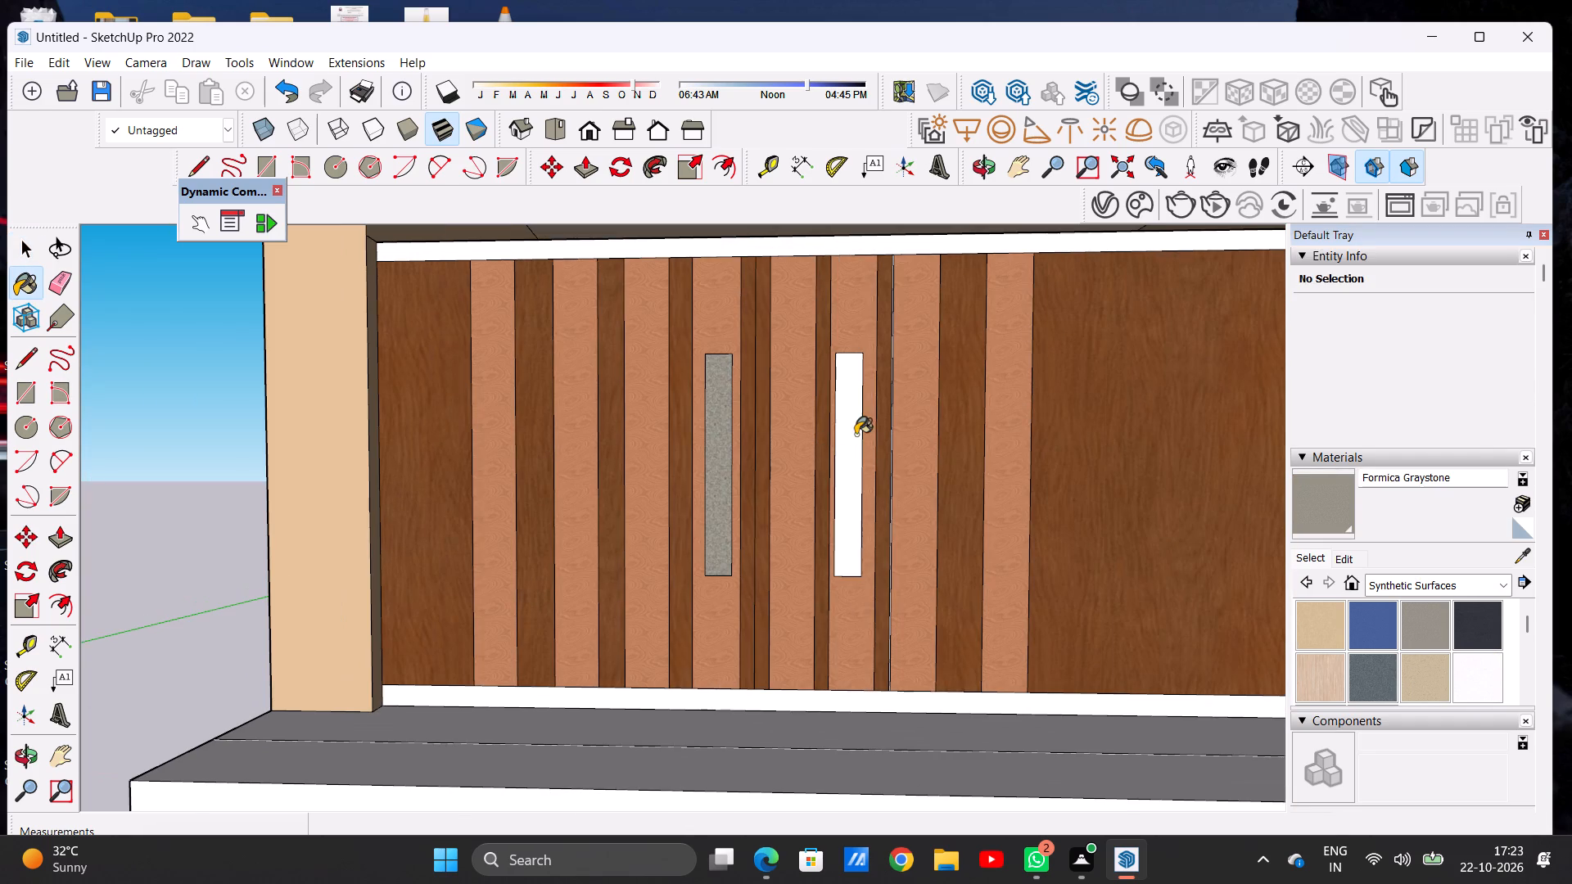
pyautogui.click(847, 453)
# Paint both long handles on the right bay's door front with Formica Graystone.
pyautogui.scroll(-10, 783, 476)
pyautogui.scroll(1, 769, 476)
pyautogui.scroll(-7, 769, 476)
pyautogui.scroll(11, 1054, 489)
pyautogui.scroll(-1, 1054, 484)
pyautogui.scroll(6, 1054, 484)
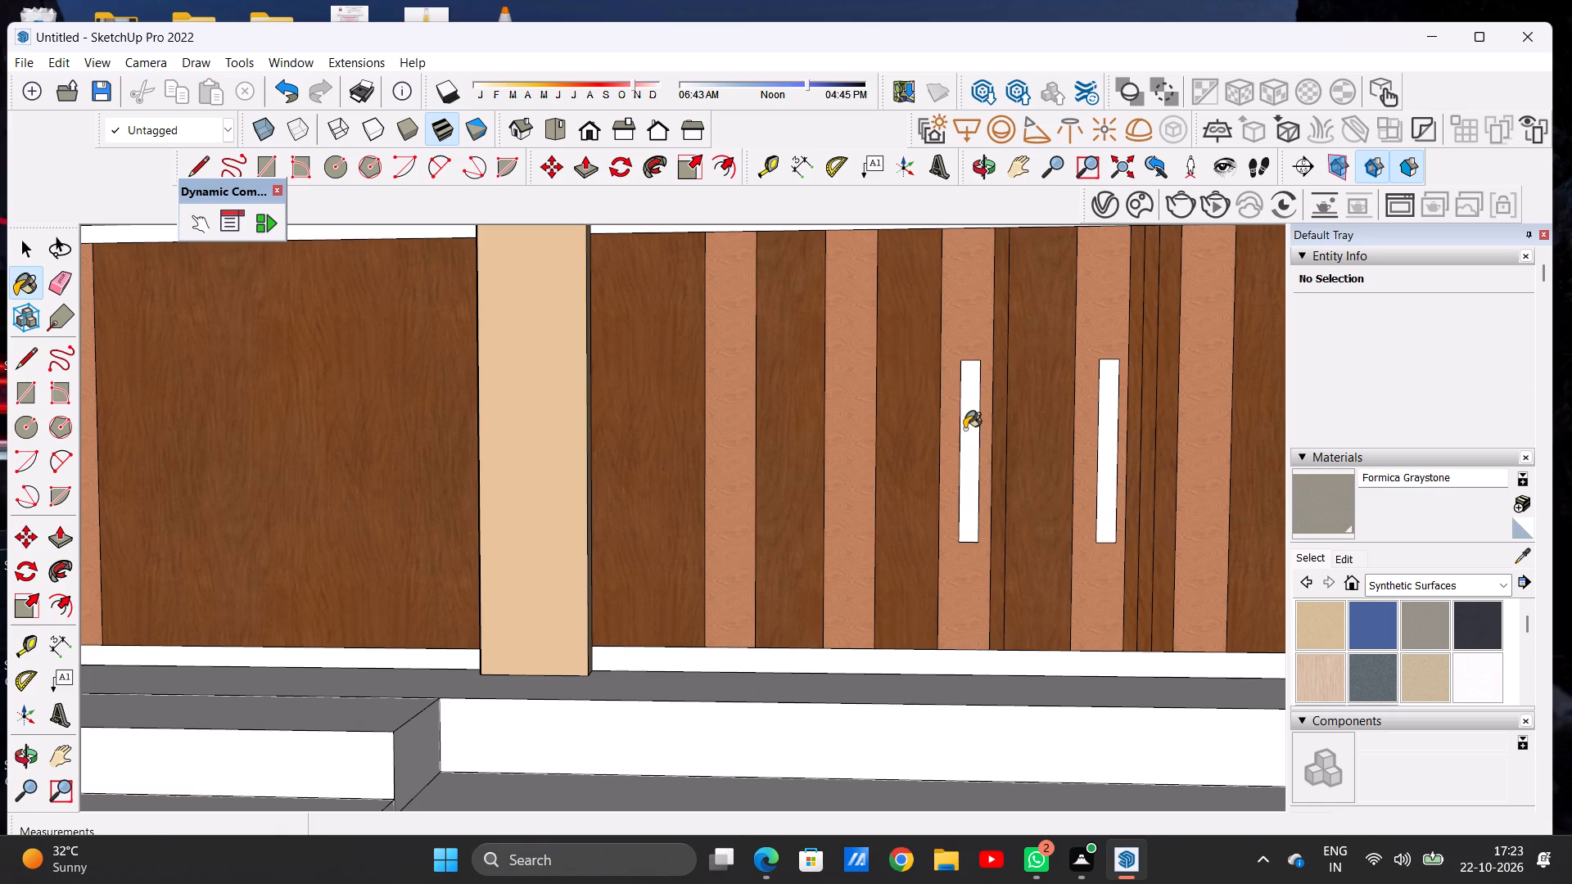
pyautogui.click(964, 427)
pyautogui.click(1104, 410)
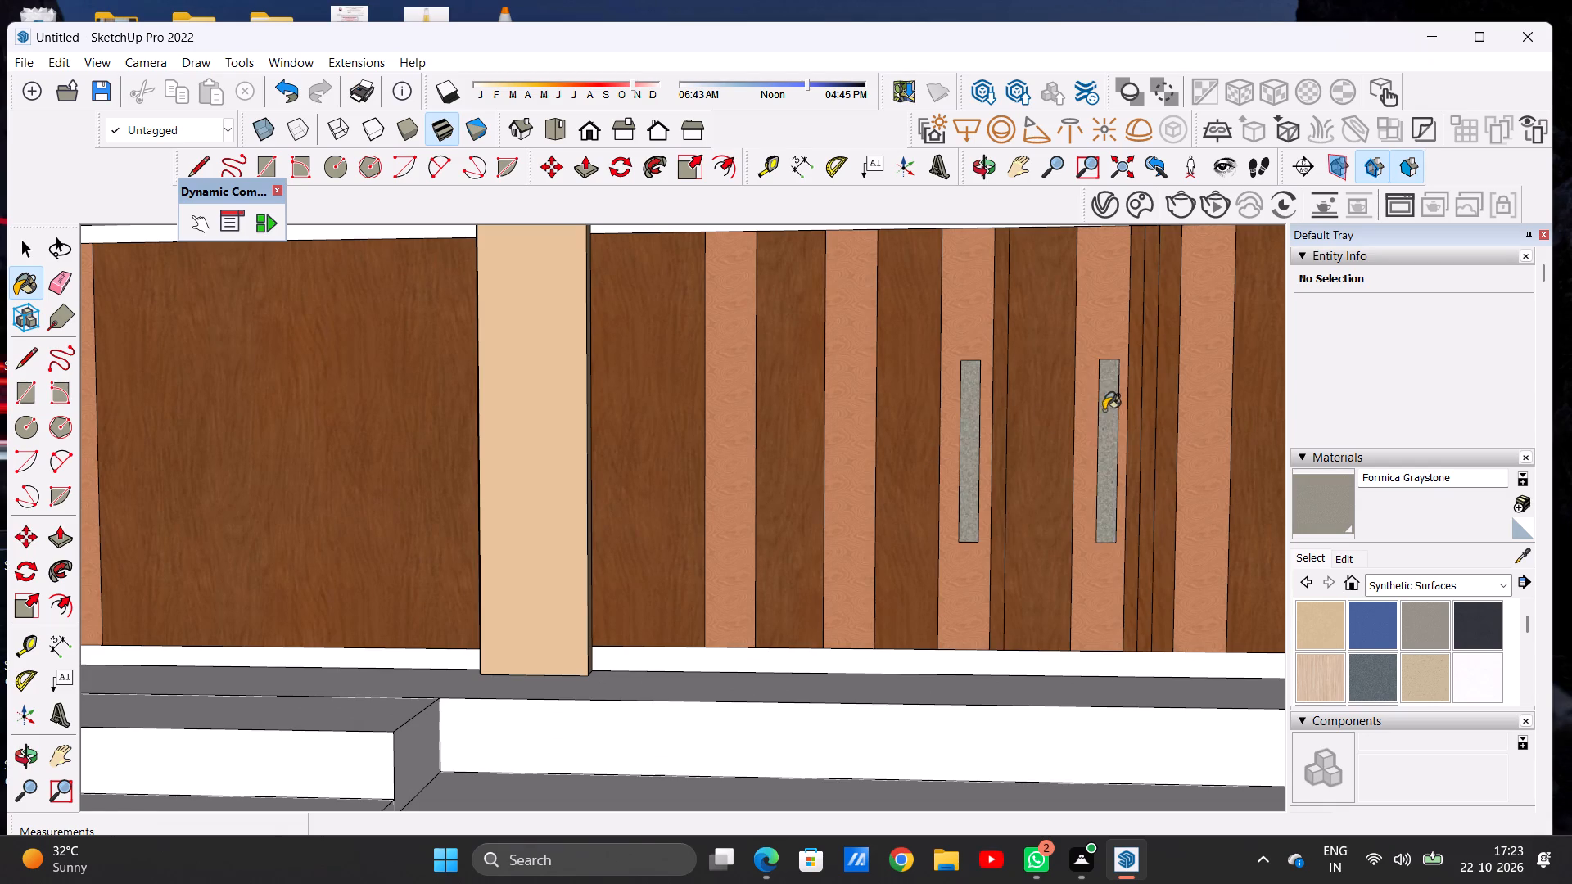
pyautogui.press('space')
# Inspect the handles and door fronts of both bays from close up, from a distance and from a raised angle.
pyautogui.scroll(-18, 660, 397)
pyautogui.scroll(7, 609, 412)
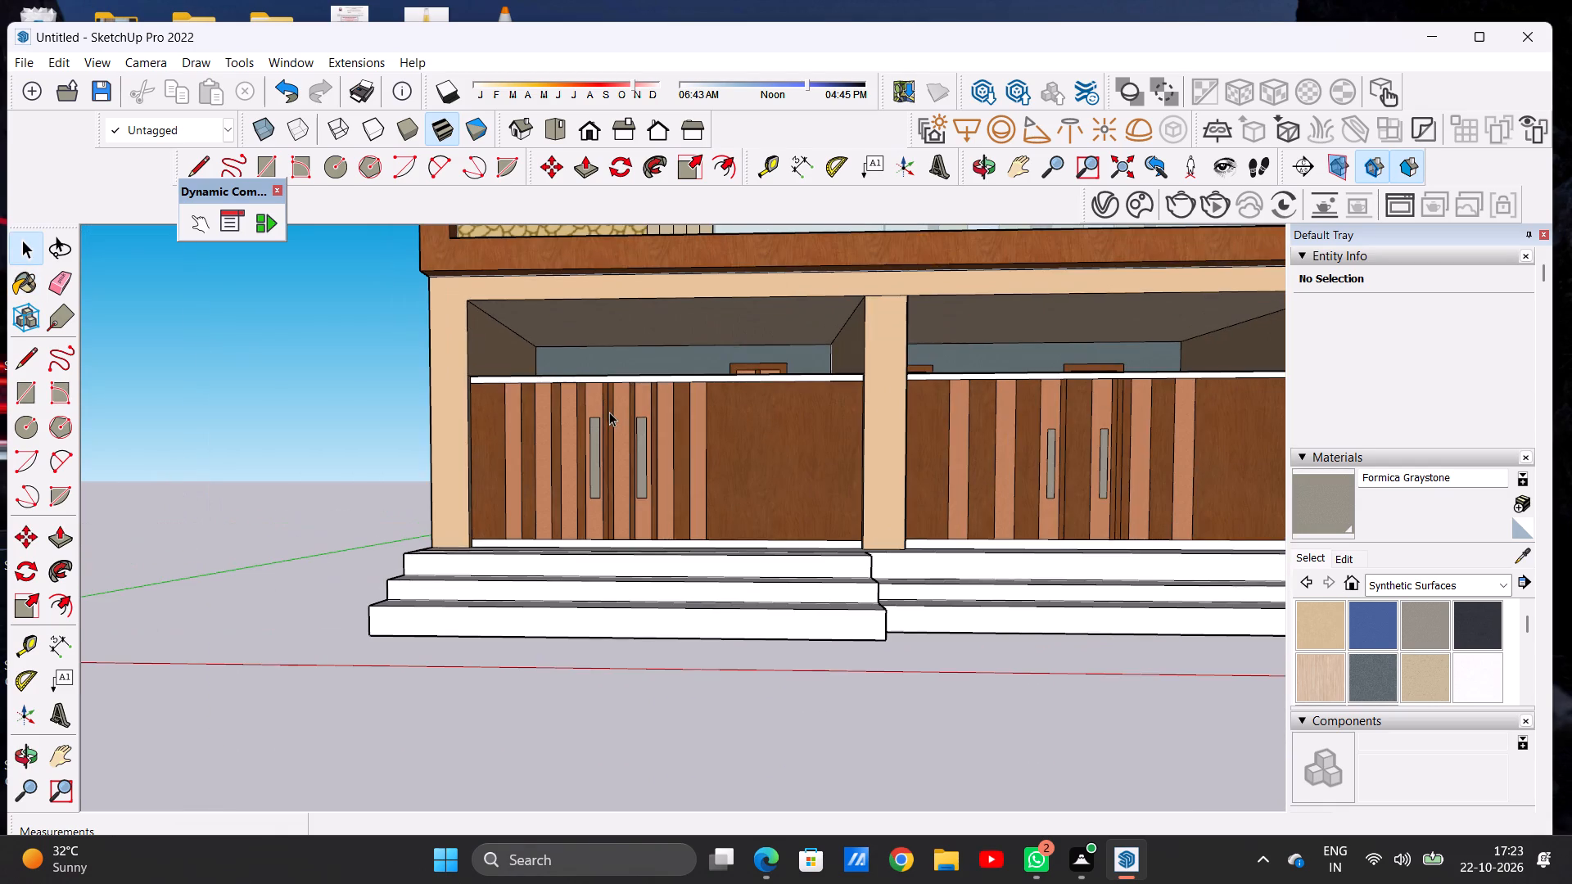
pyautogui.scroll(-6, 355, 433)
pyautogui.scroll(8, 553, 436)
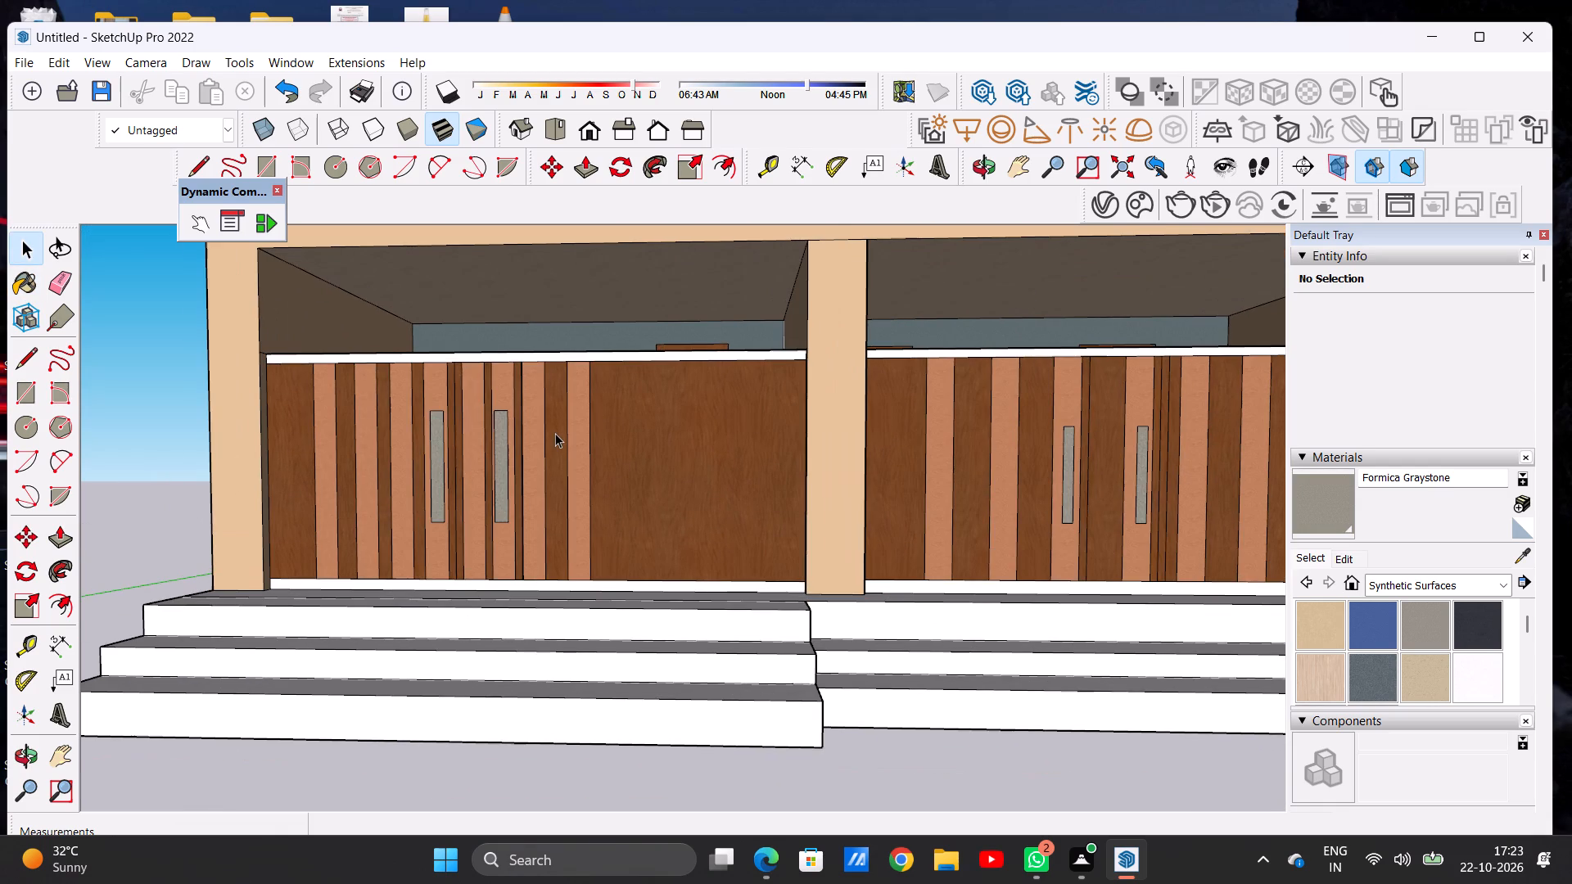
pyautogui.scroll(2, 555, 433)
pyautogui.scroll(-7, 489, 433)
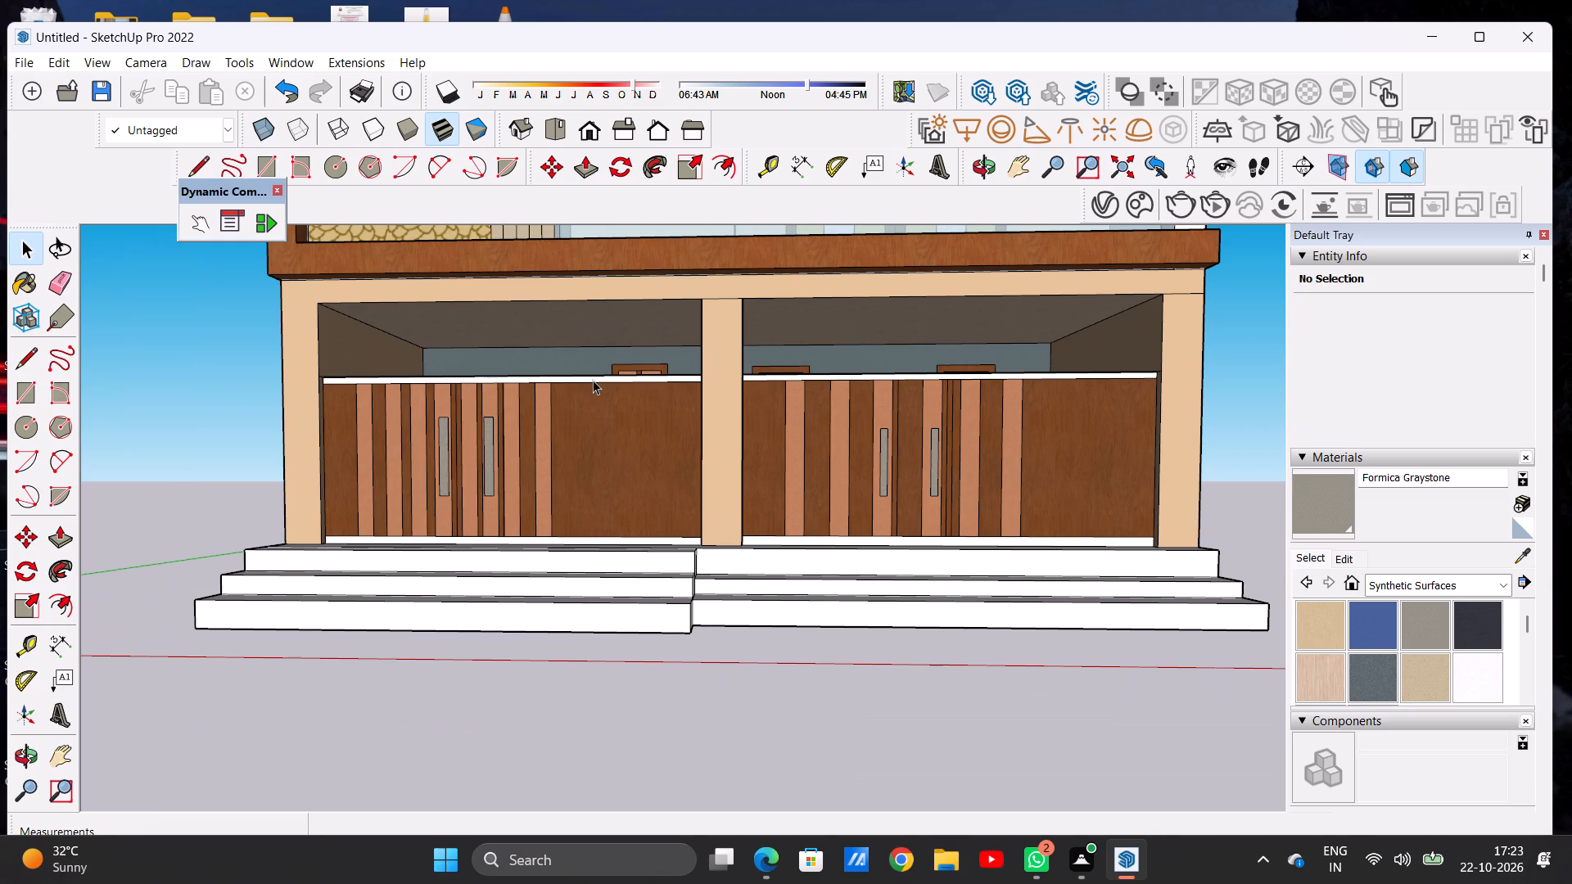
pyautogui.scroll(-2, 593, 380)
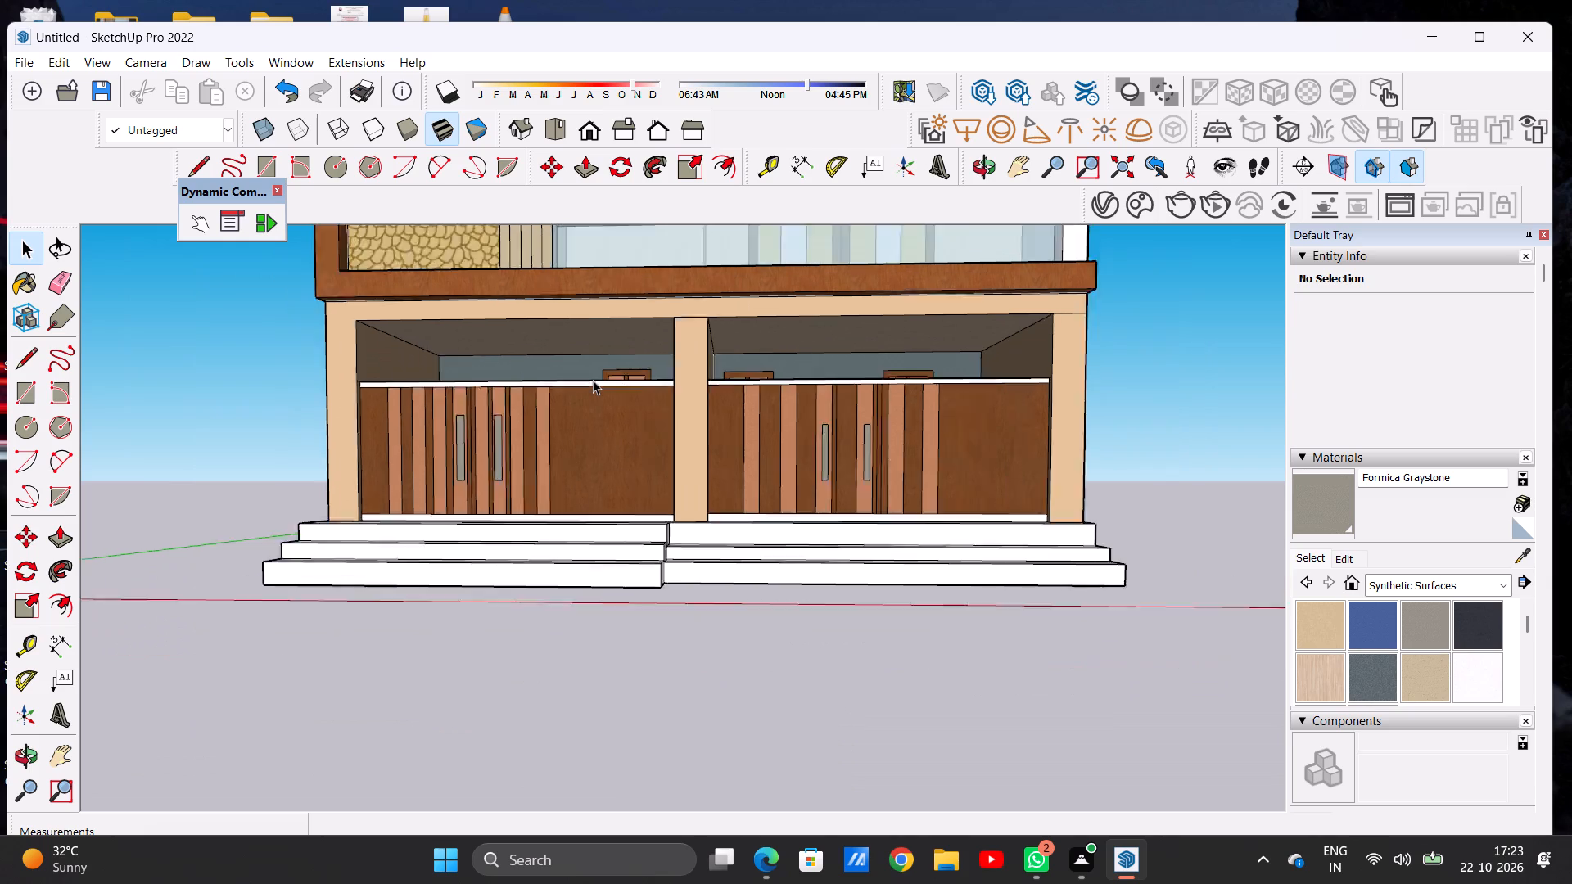
pyautogui.scroll(-2, 593, 380)
pyautogui.moveTo(584, 380); pyautogui.dragTo(531, 457, button='middle')
pyautogui.scroll(14, 534, 397)
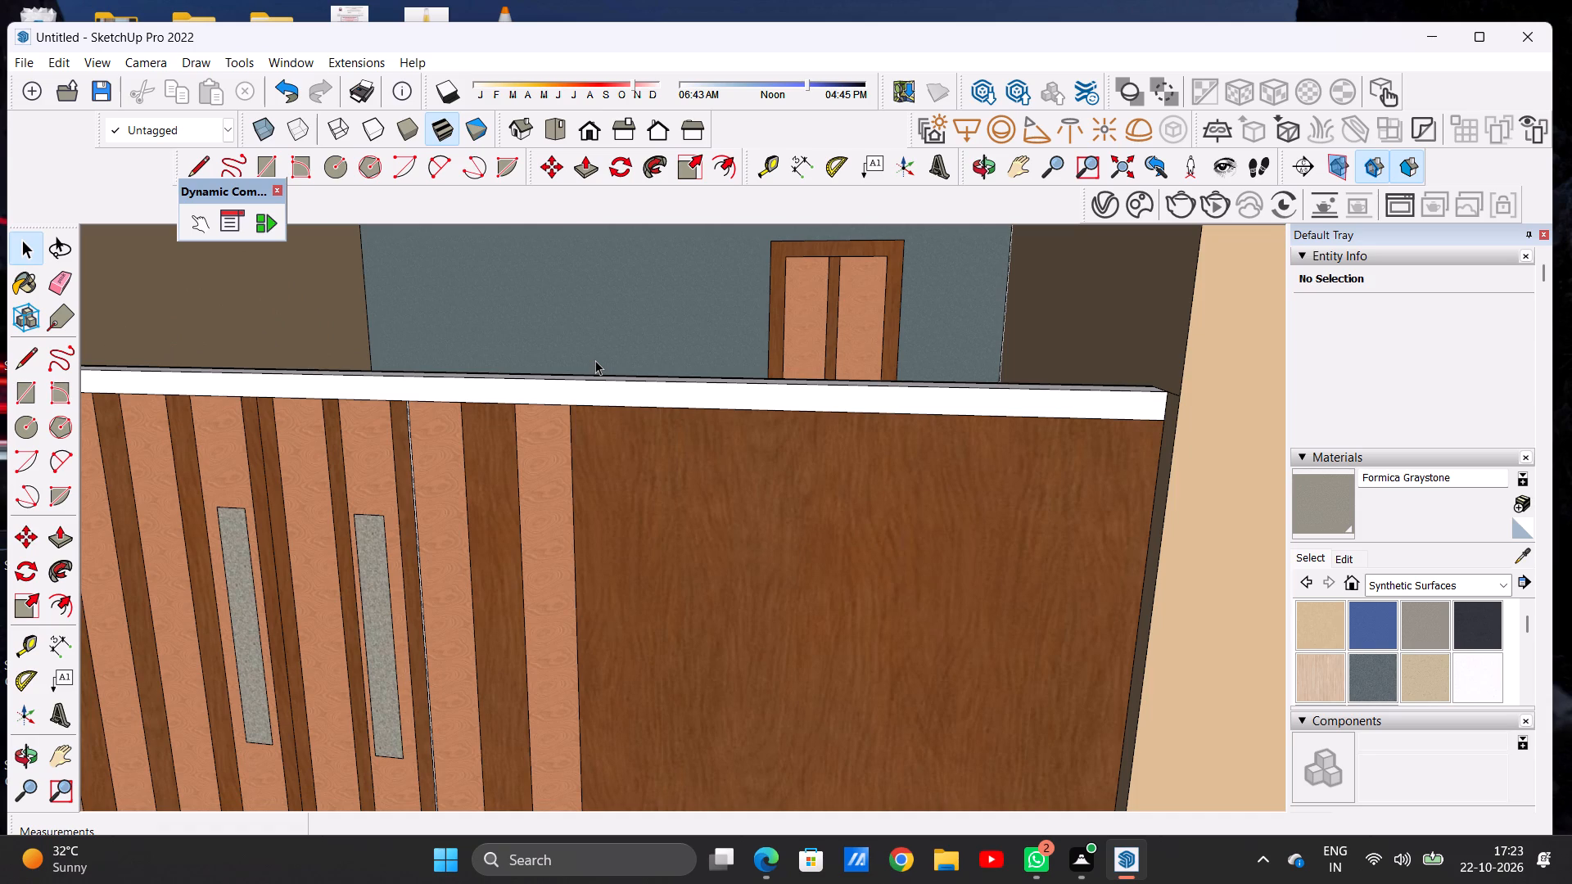
pyautogui.scroll(-8, 595, 360)
pyautogui.scroll(7, 590, 523)
pyautogui.scroll(-4, 590, 523)
pyautogui.scroll(1, 590, 523)
pyautogui.scroll(-7, 590, 523)
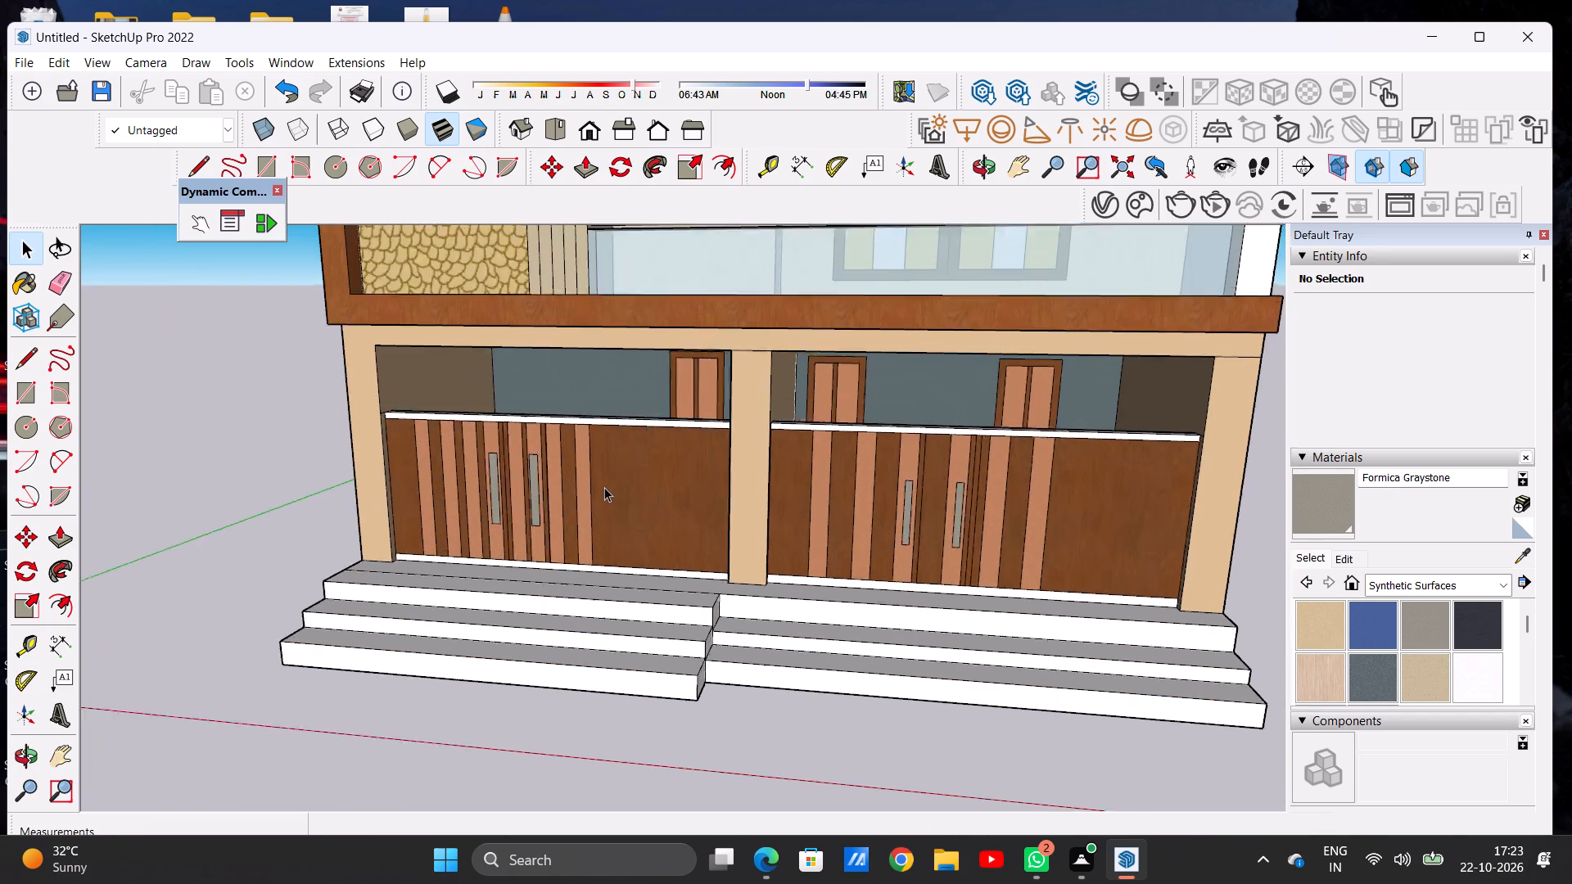
pyautogui.scroll(-1, 604, 487)
pyautogui.scroll(7, 682, 444)
pyautogui.scroll(-12, 563, 572)
pyautogui.scroll(6, 580, 594)
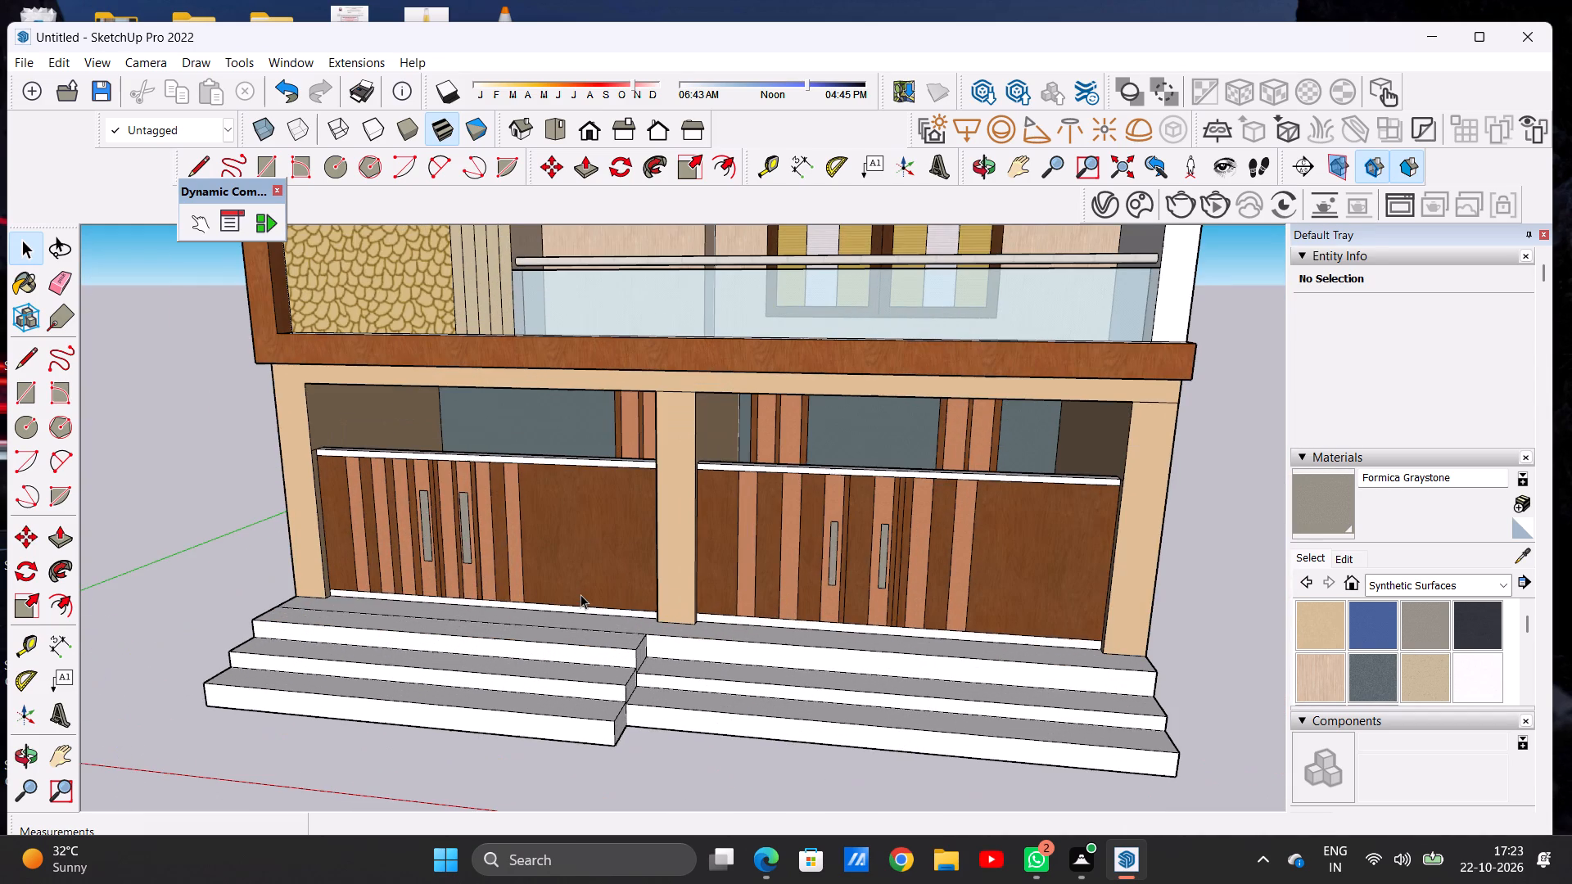
# Paint the front faces of the left bay's white bottom strip and top rail with Wood Cherry Original from the Wood materials.
pyautogui.scroll(6, 558, 467)
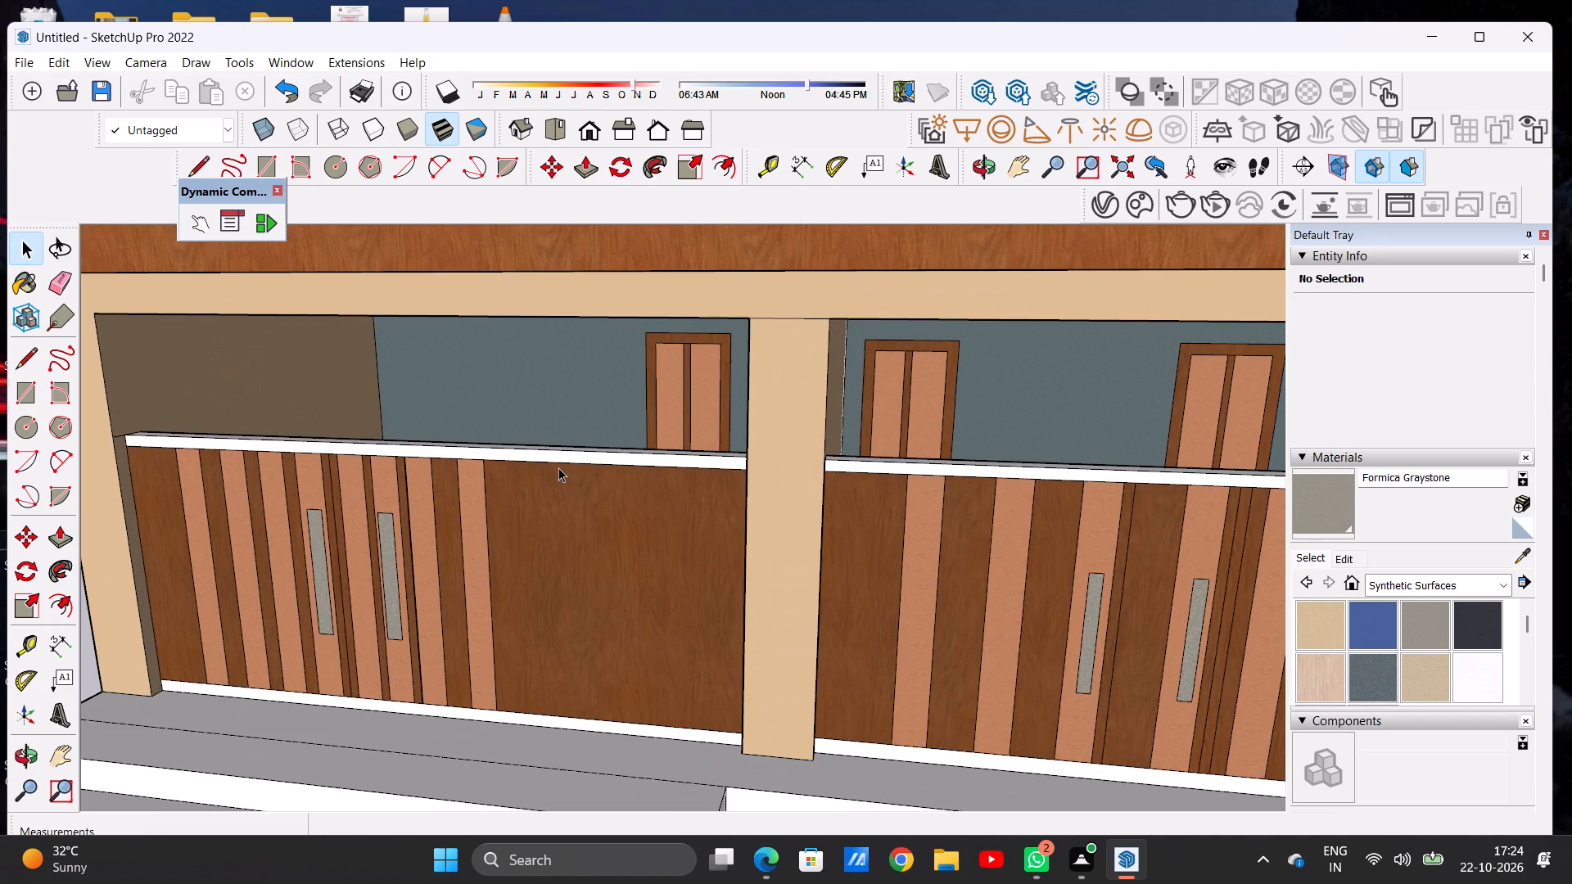
pyautogui.scroll(-7, 558, 467)
pyautogui.scroll(9, 594, 623)
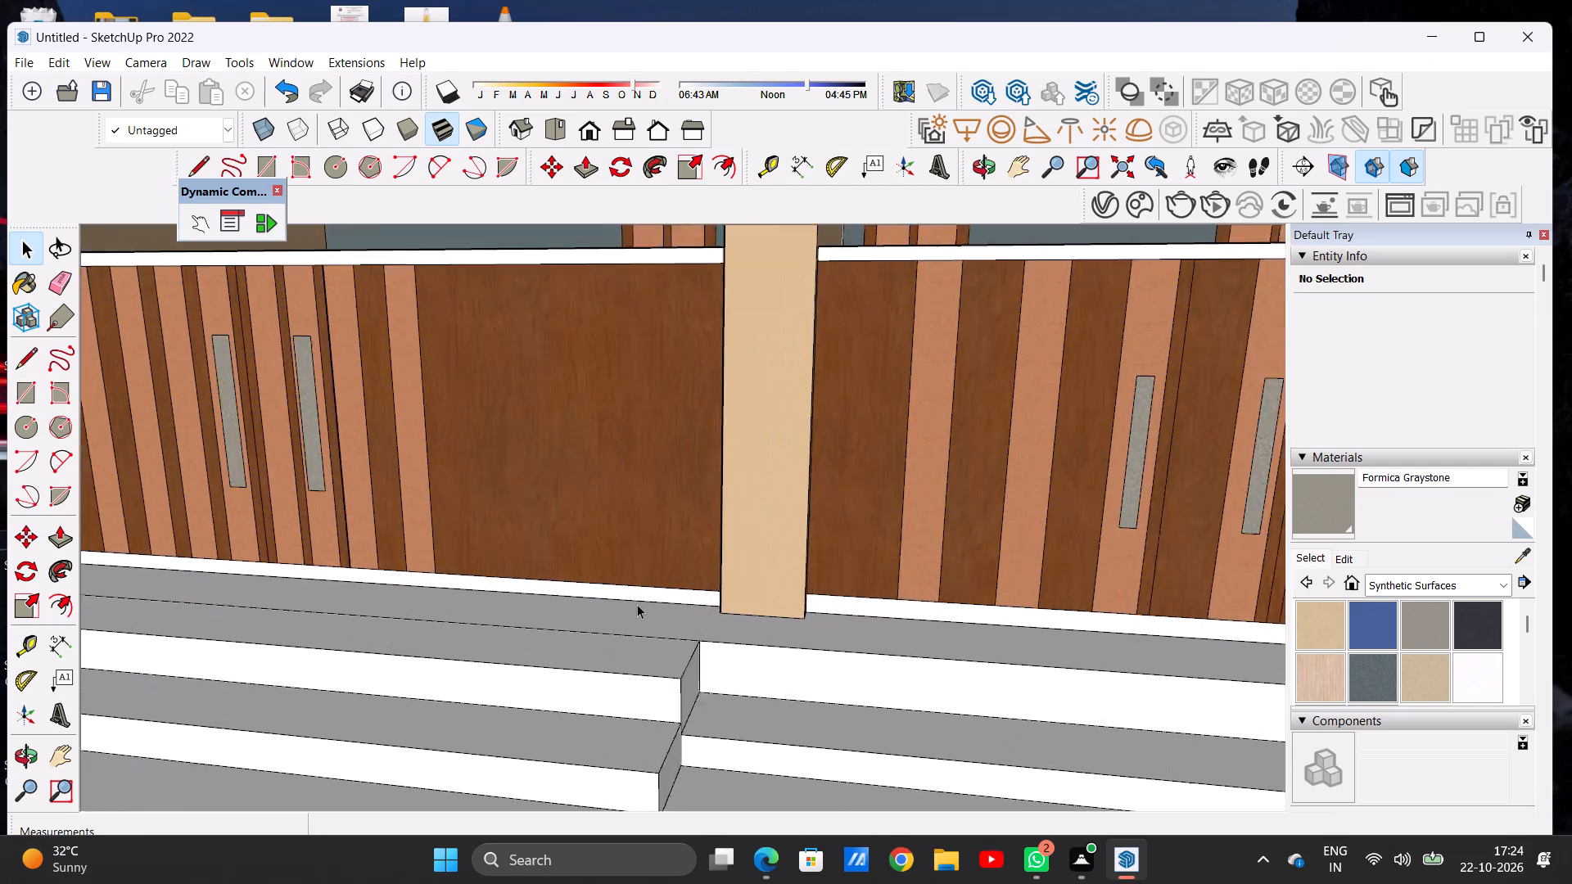
pyautogui.scroll(2, 637, 604)
pyautogui.click(1400, 585)
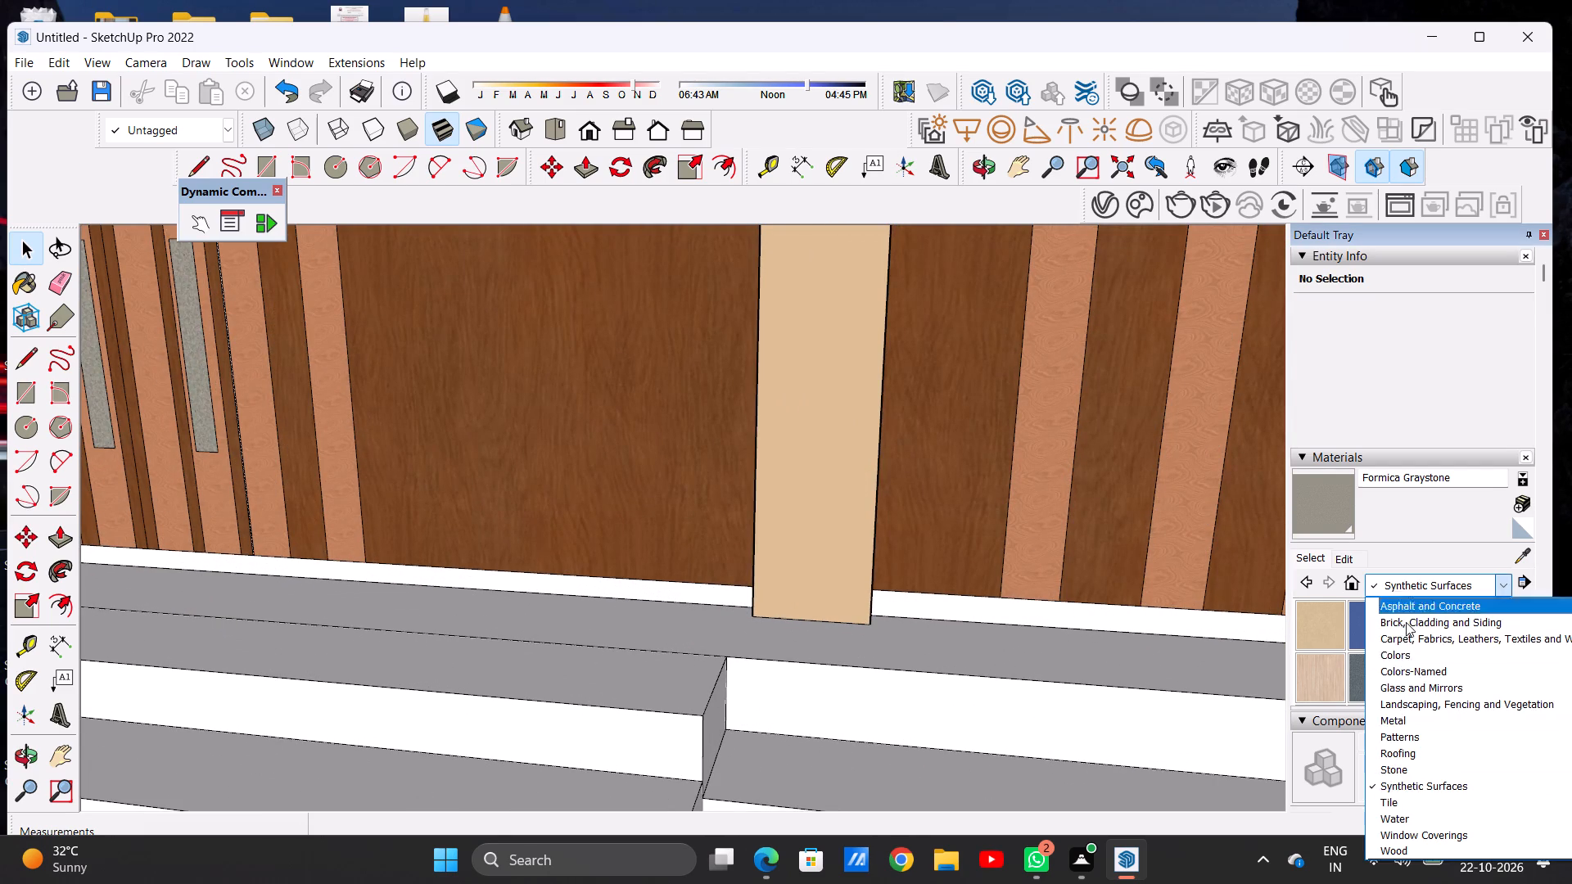
pyautogui.click(1411, 850)
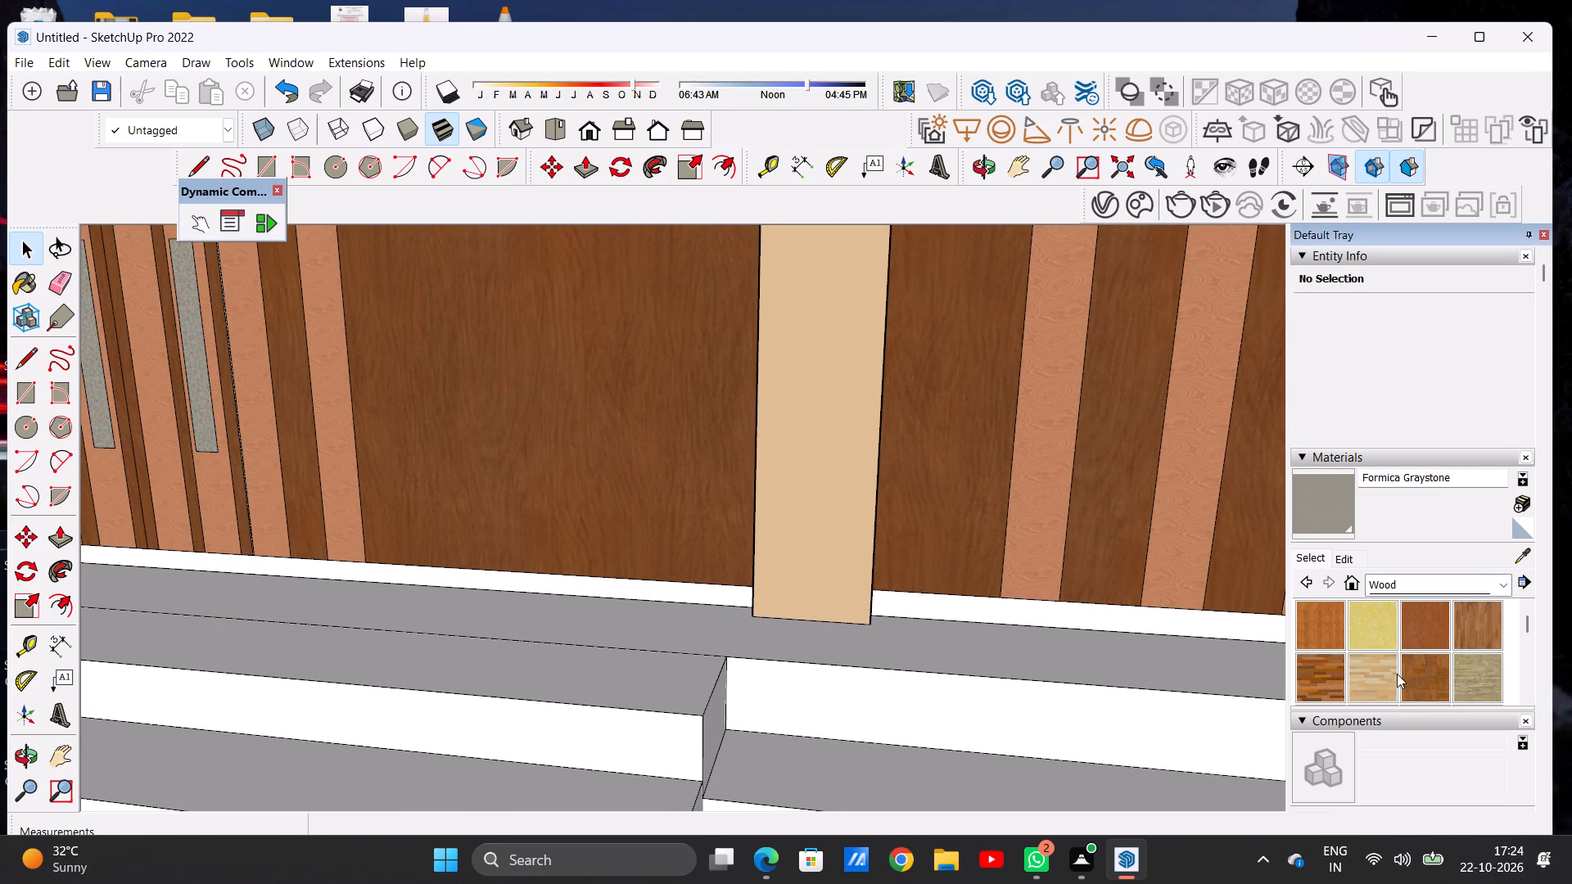
pyautogui.click(1419, 628)
pyautogui.scroll(7, 743, 540)
pyautogui.scroll(-1, 717, 638)
pyautogui.scroll(3, 717, 638)
pyautogui.click(717, 638)
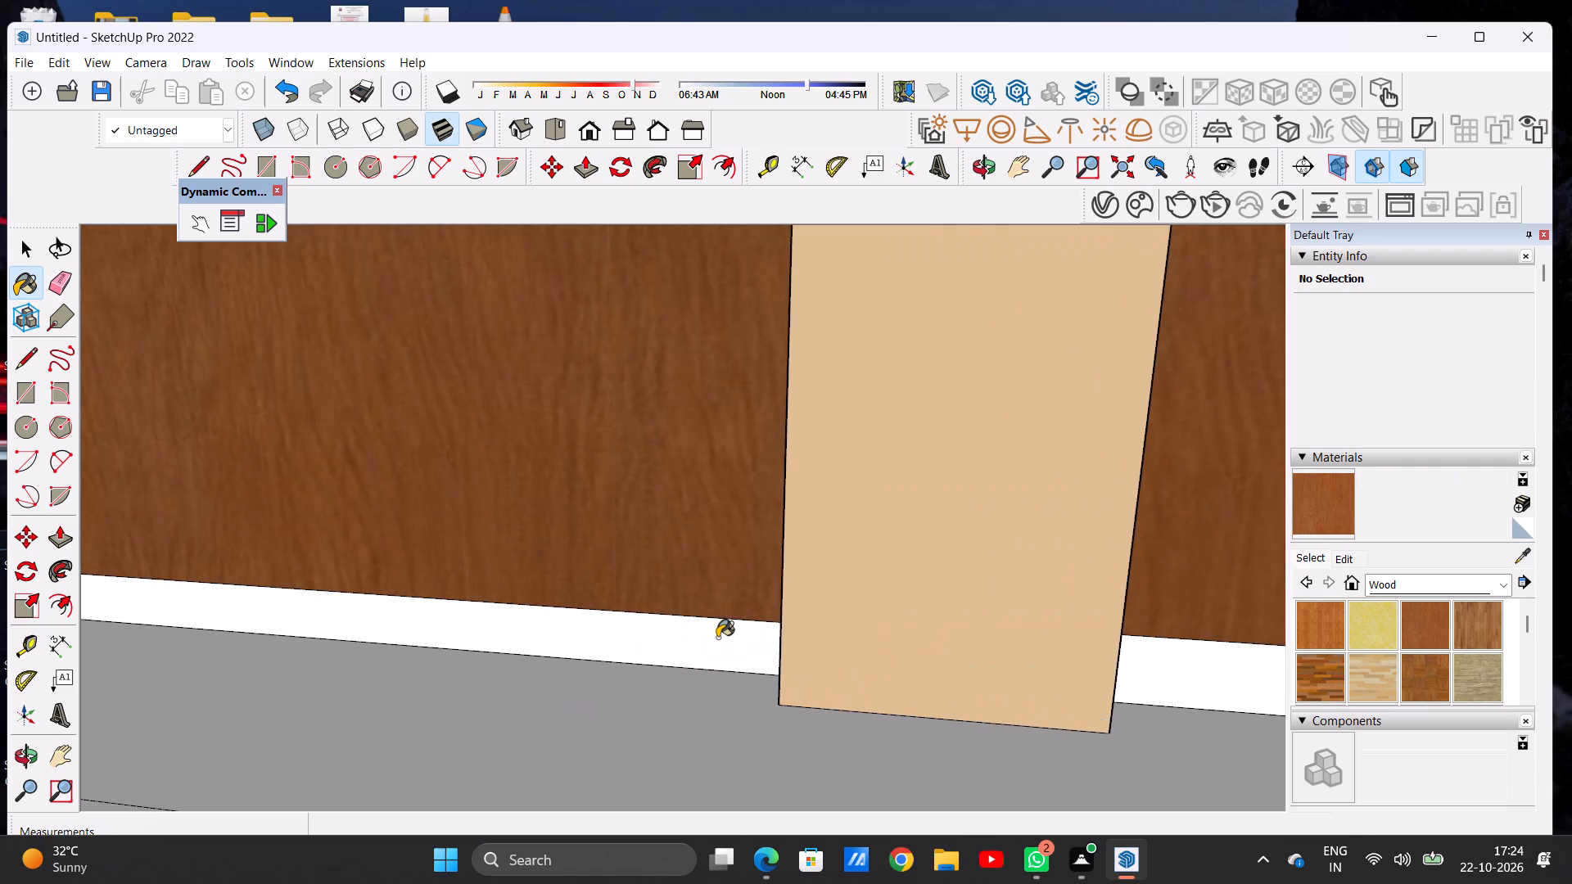
pyautogui.scroll(-20, 768, 595)
pyautogui.scroll(-2, 768, 595)
pyautogui.scroll(13, 705, 432)
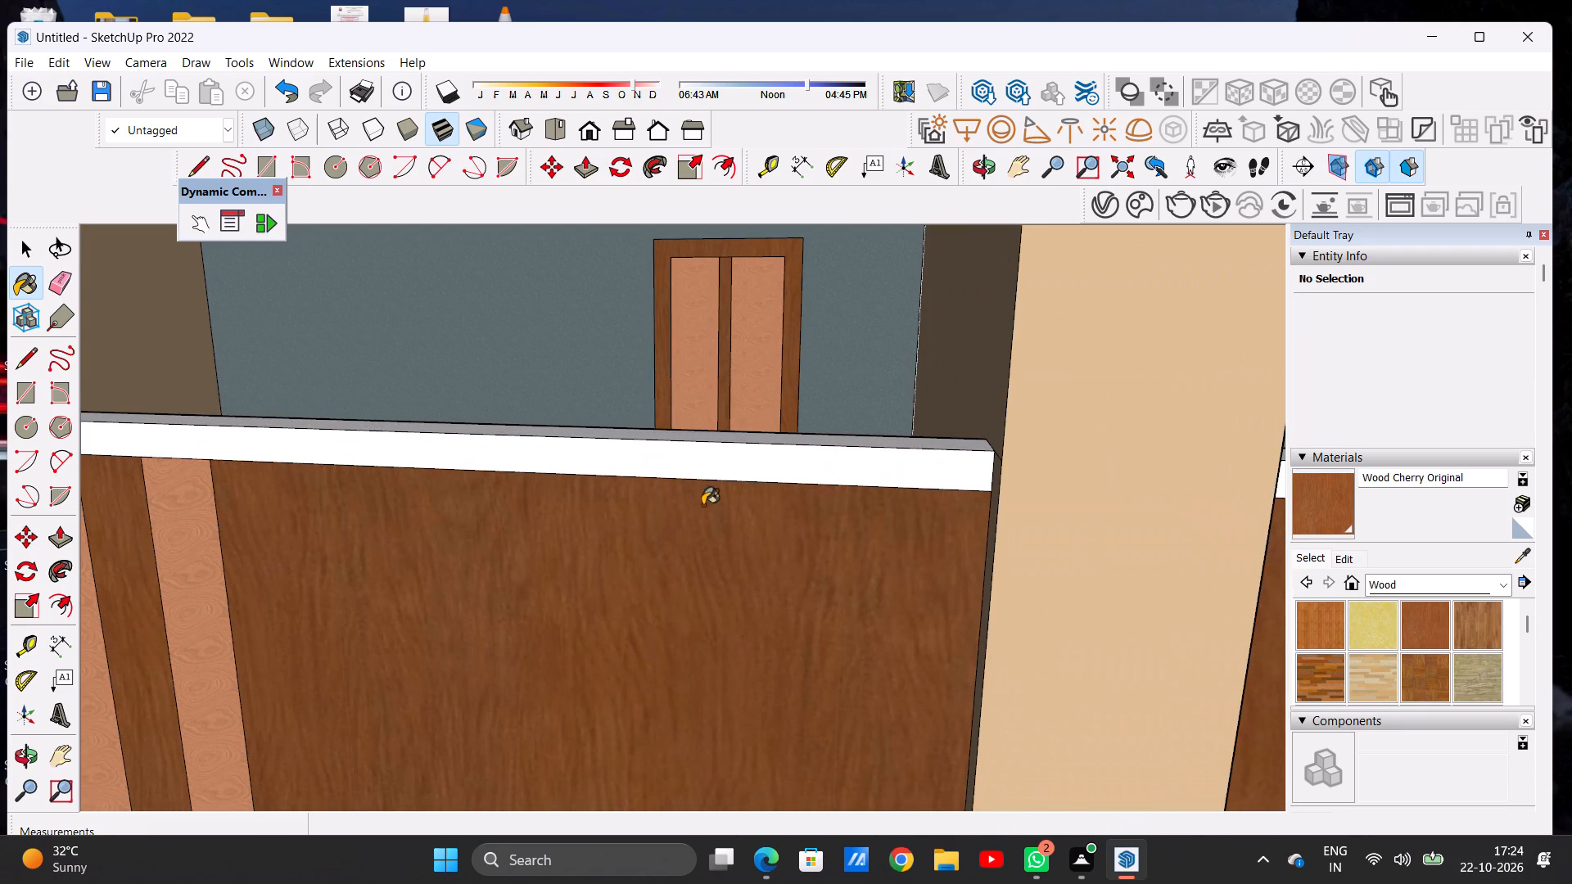
pyautogui.click(704, 476)
# Paint the right bay's white bottom strip below the door panels with Wood Cherry Original.
pyautogui.scroll(-19, 532, 484)
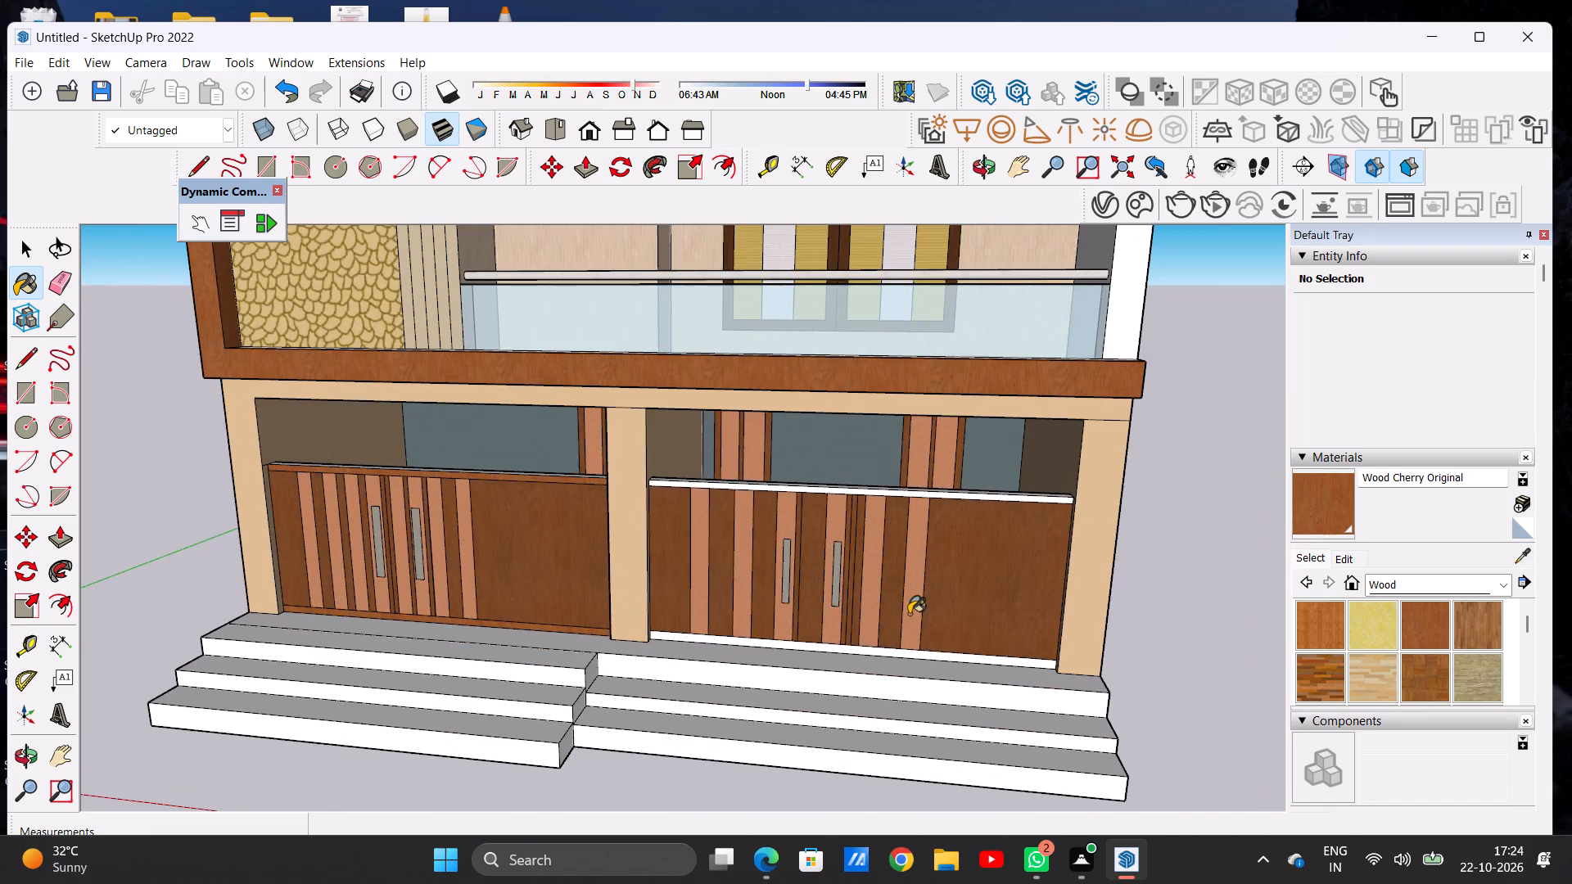
pyautogui.scroll(5, 909, 614)
pyautogui.scroll(15, 568, 618)
pyautogui.click(598, 691)
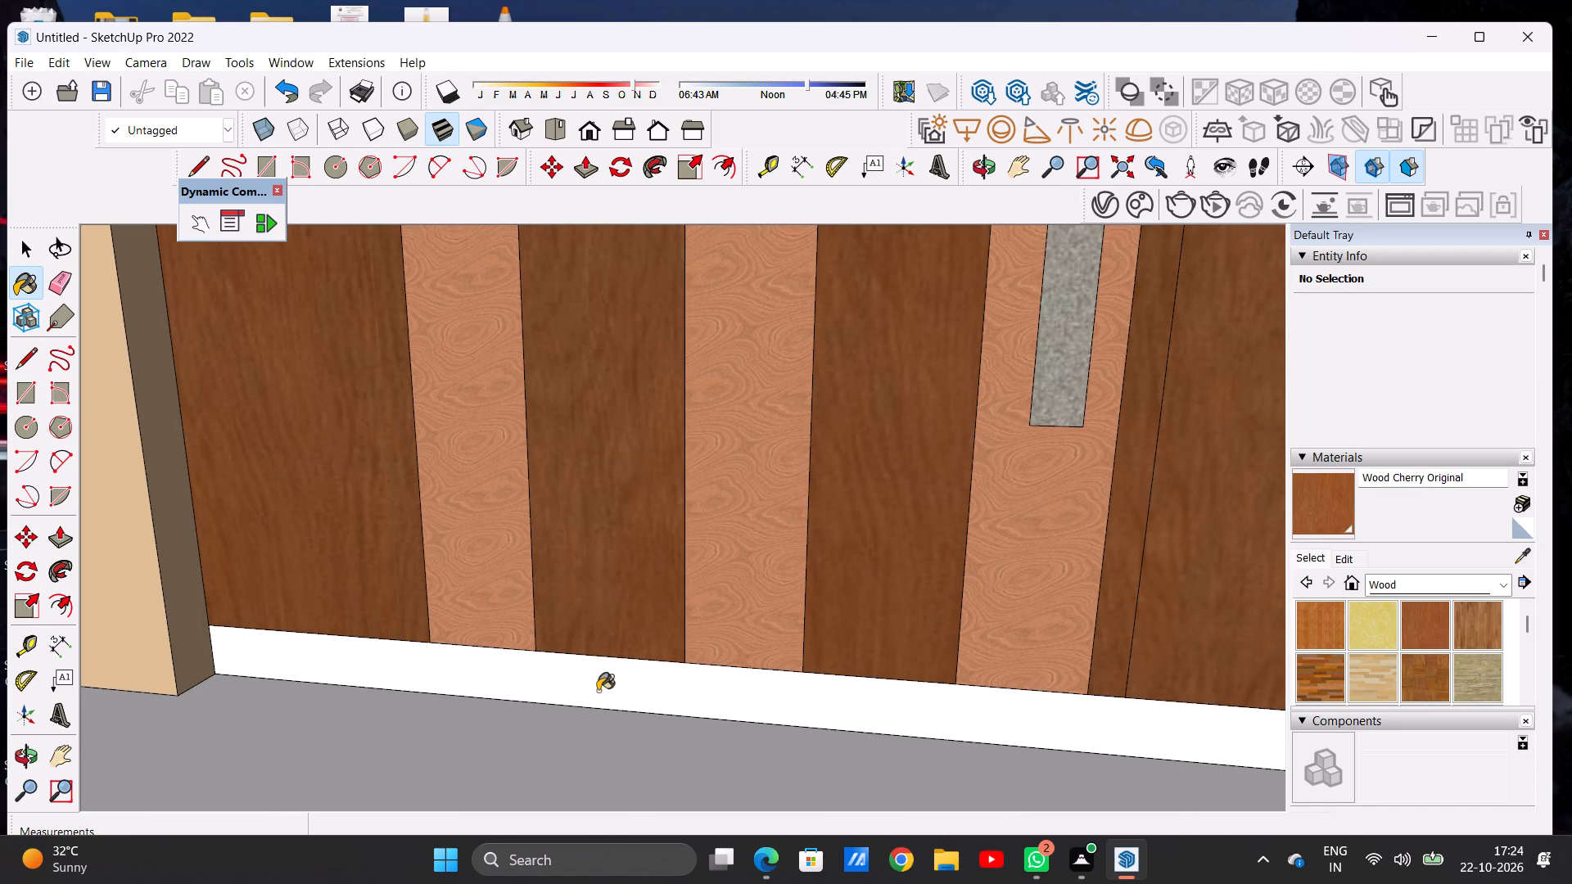
# Paint the front of the right bay's white top rail and the upper faces of both bays' top rails with Wood Cherry Original.
pyautogui.scroll(-10, 636, 681)
pyautogui.scroll(1, 636, 681)
pyautogui.scroll(-4, 636, 681)
pyautogui.scroll(13, 503, 336)
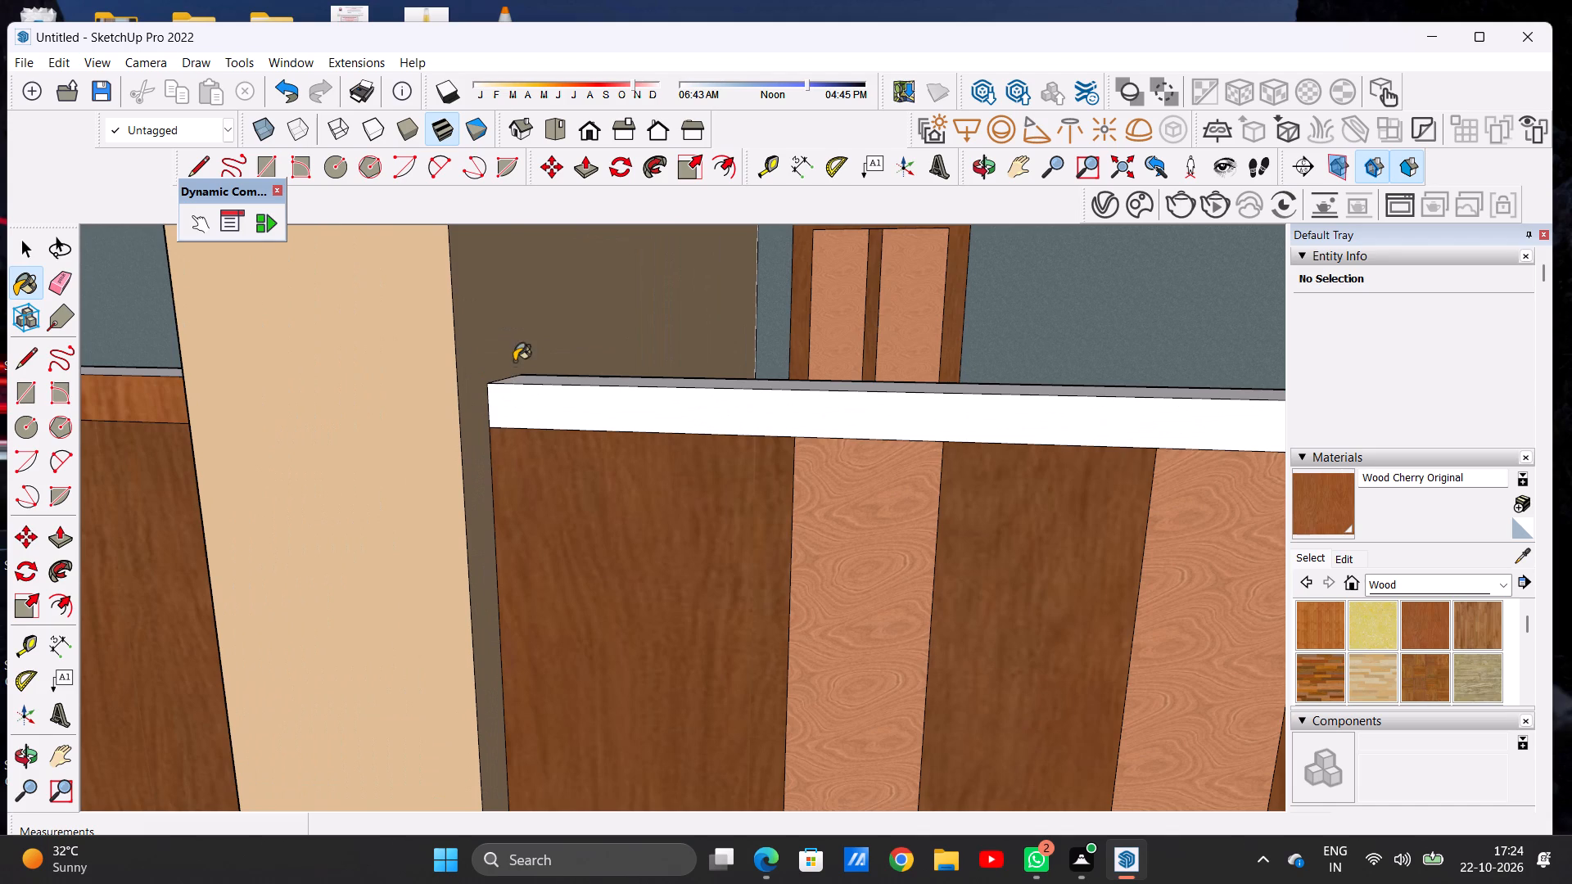
pyautogui.click(516, 399)
pyautogui.scroll(-15, 644, 458)
pyautogui.scroll(1, 648, 442)
pyautogui.scroll(-3, 646, 442)
pyautogui.moveTo(288, 466); pyautogui.dragTo(306, 670, button='middle')
pyautogui.scroll(13, 446, 526)
pyautogui.click(482, 538)
pyautogui.scroll(-7, 491, 510)
pyautogui.scroll(1, 491, 510)
pyautogui.scroll(-8, 481, 473)
pyautogui.scroll(1, 481, 473)
pyautogui.scroll(-4, 481, 473)
pyautogui.scroll(20, 631, 524)
pyautogui.click(486, 445)
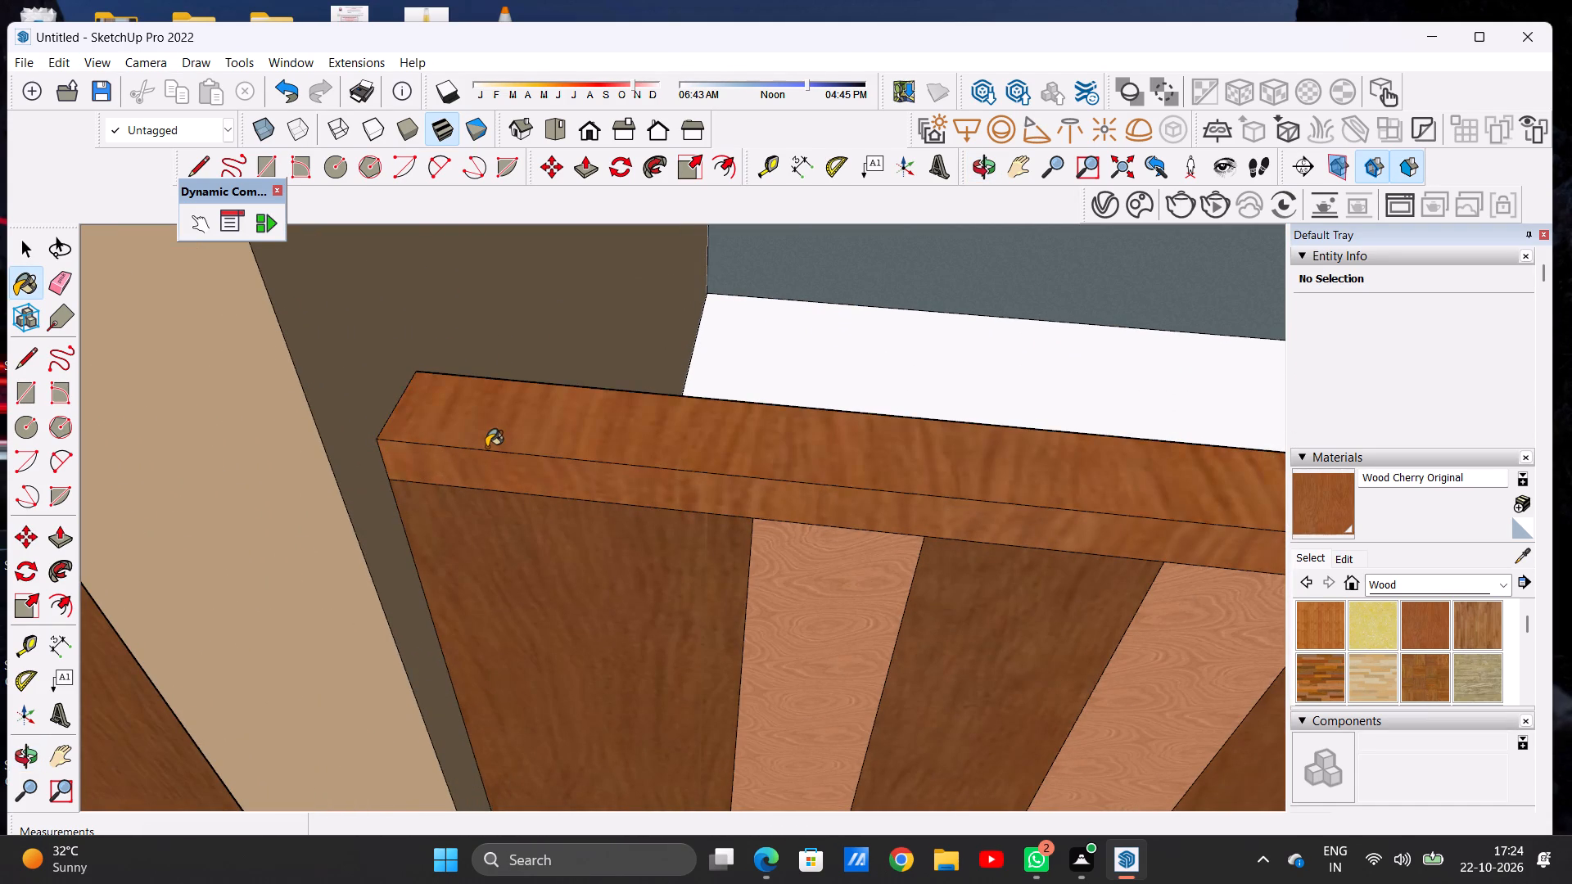
# Inspect the painted rails and both ground-floor door fronts from above, behind the rail and outside the porch.
pyautogui.scroll(-13, 694, 384)
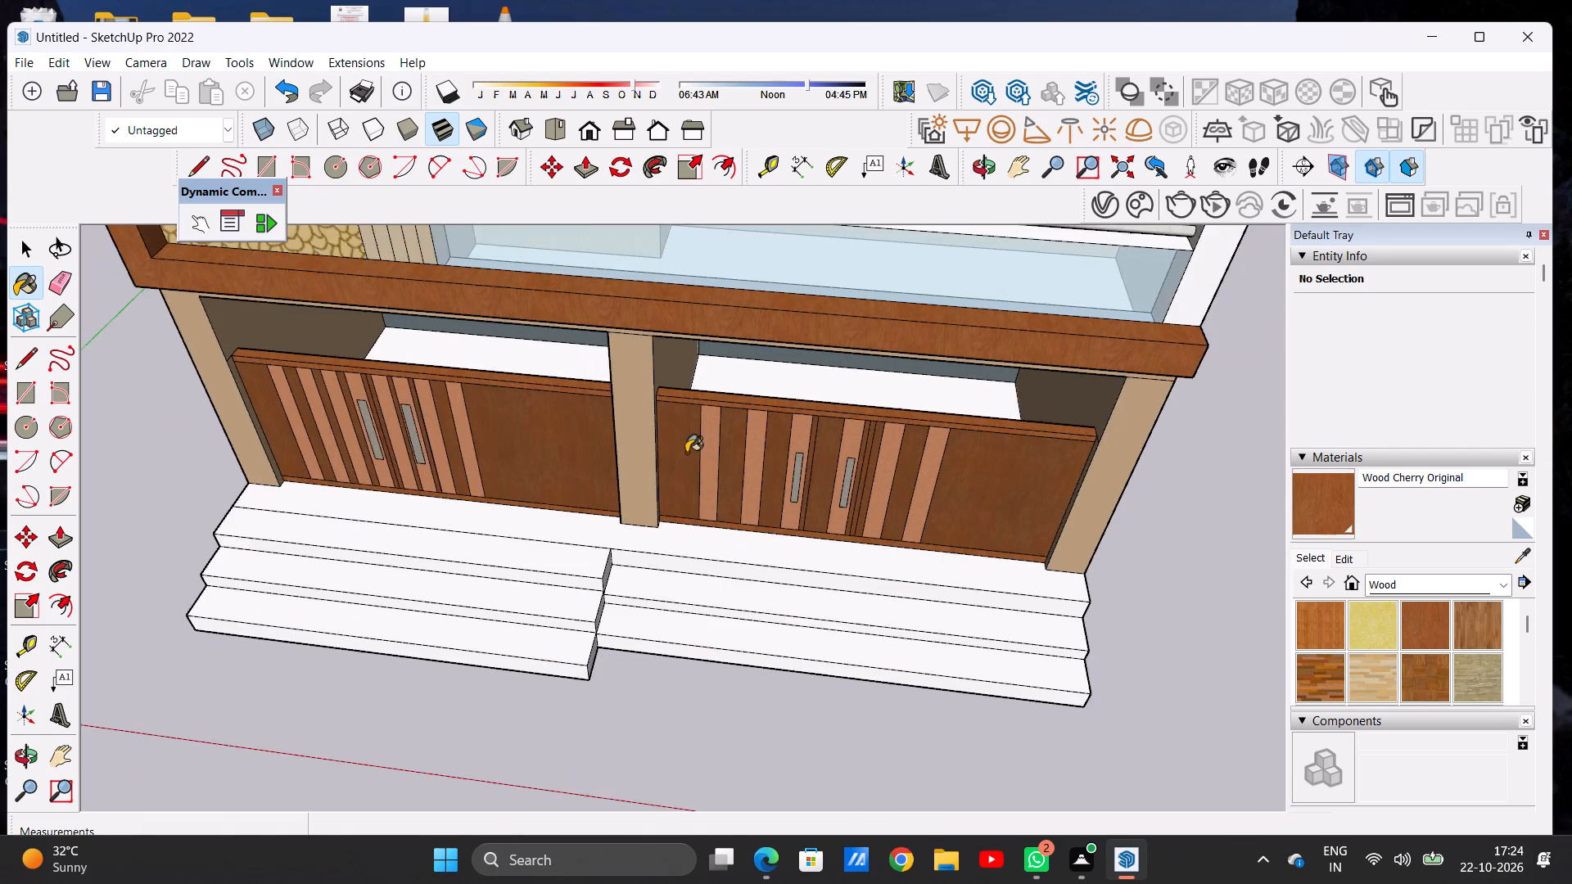
pyautogui.scroll(-1, 686, 453)
pyautogui.scroll(6, 692, 476)
pyautogui.scroll(-12, 482, 460)
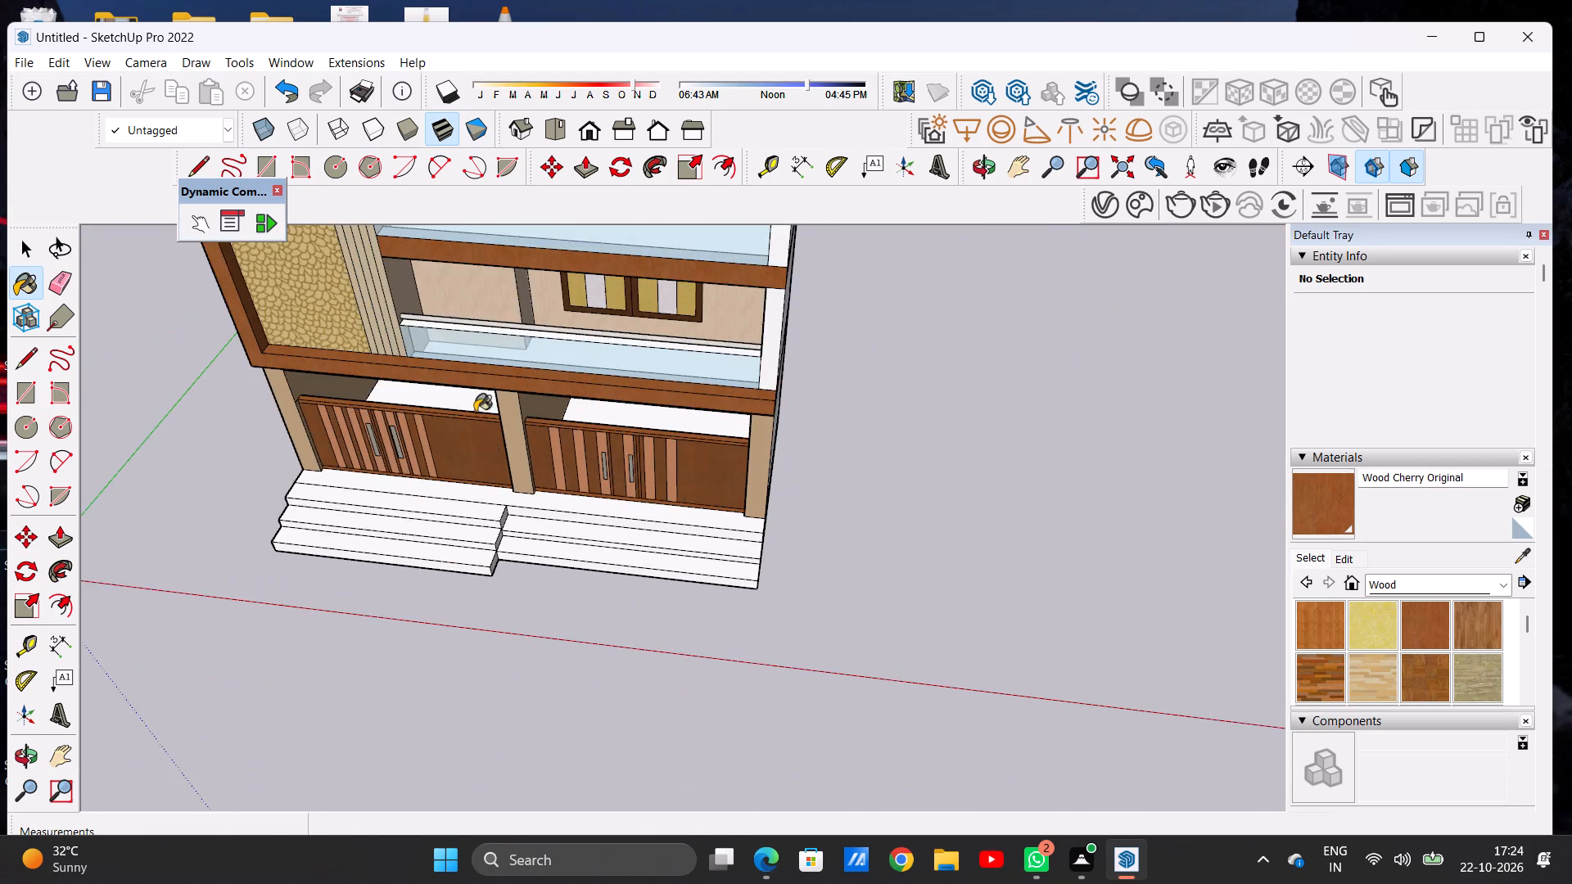
pyautogui.scroll(19, 382, 404)
pyautogui.moveTo(788, 366); pyautogui.dragTo(268, 336, button='middle')
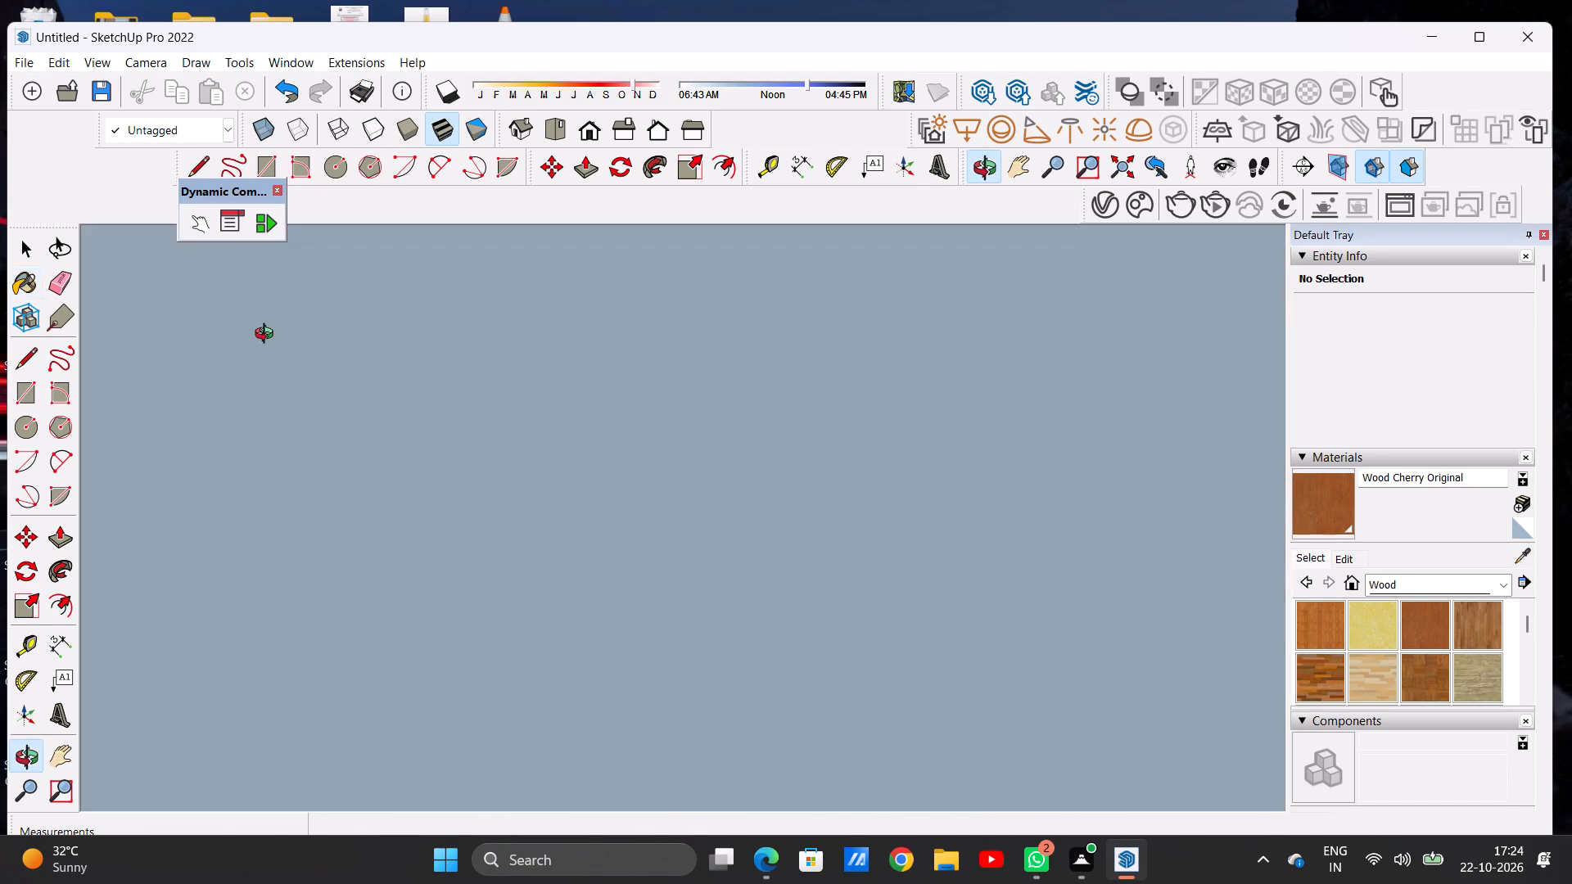
pyautogui.moveTo(268, 336); pyautogui.dragTo(527, 303, button='middle')
pyautogui.scroll(8, 533, 280)
pyautogui.scroll(-1, 533, 280)
pyautogui.scroll(2, 533, 280)
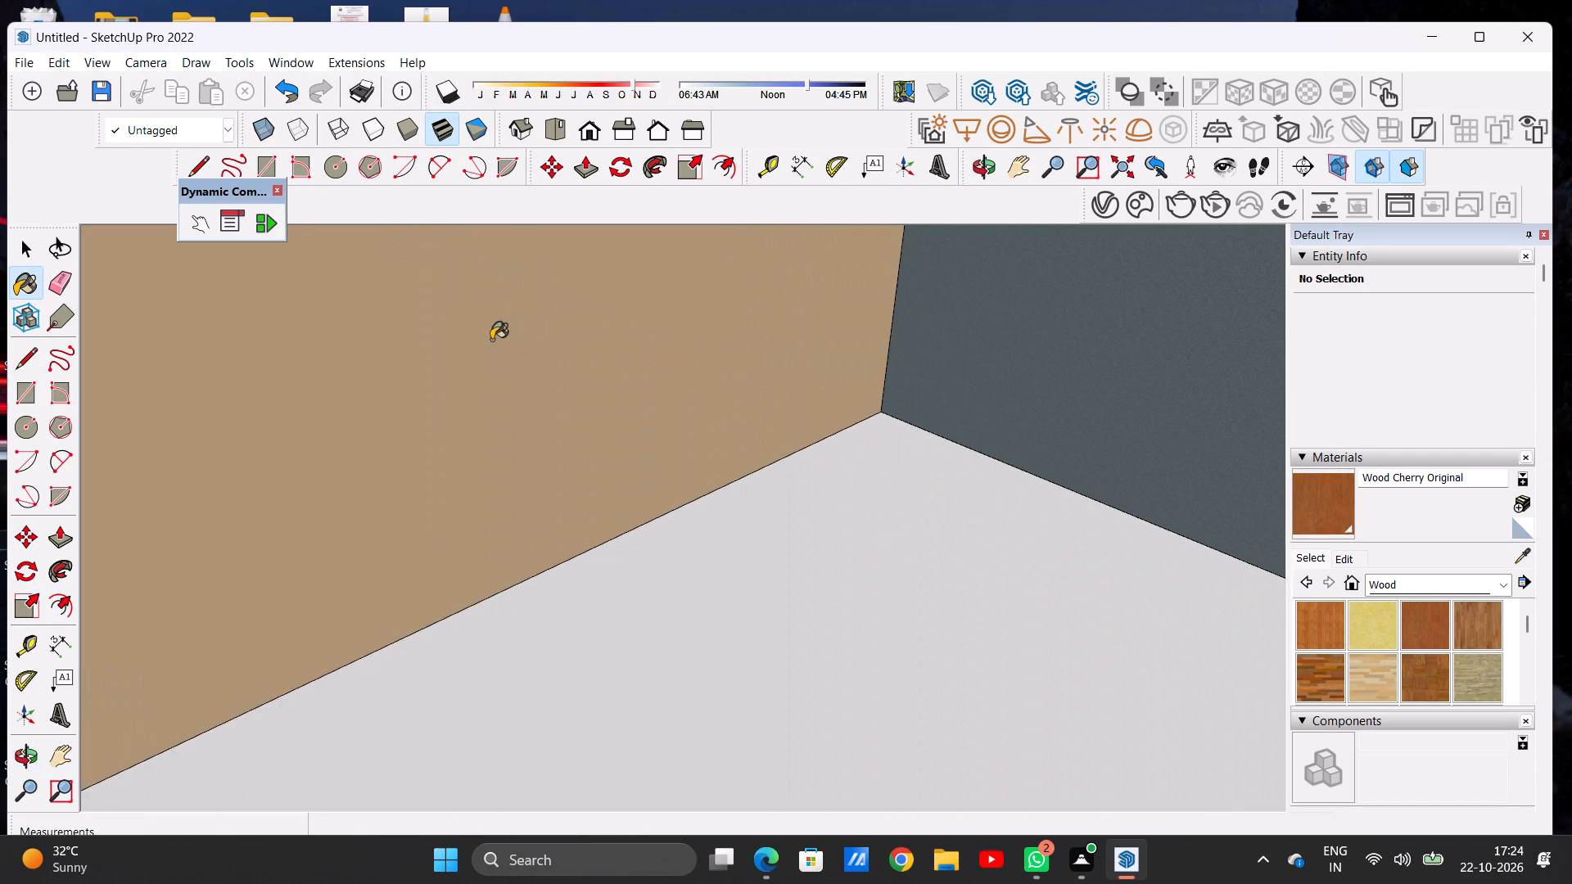
pyautogui.scroll(-3, 491, 340)
pyautogui.moveTo(491, 373); pyautogui.dragTo(245, 334, button='middle')
pyautogui.moveTo(245, 334); pyautogui.dragTo(296, 366, button='middle')
pyautogui.middleClick(296, 366)
pyautogui.middleClick(578, 426)
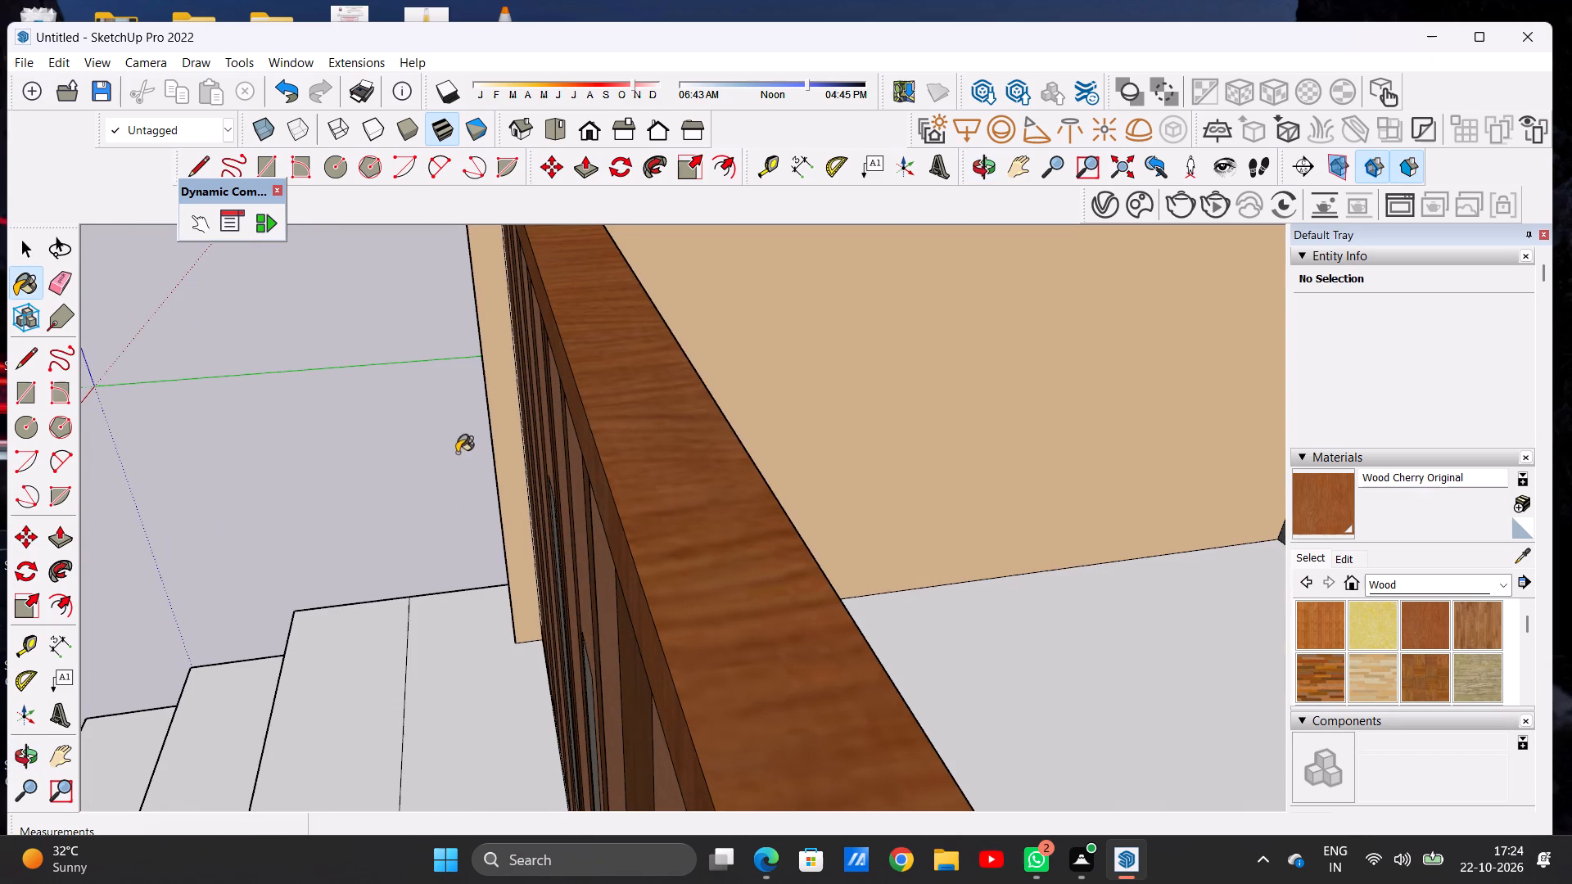
pyautogui.moveTo(457, 453); pyautogui.dragTo(781, 440, button='middle')
pyautogui.scroll(-9, 530, 440)
pyautogui.scroll(1, 530, 440)
pyautogui.scroll(-18, 530, 440)
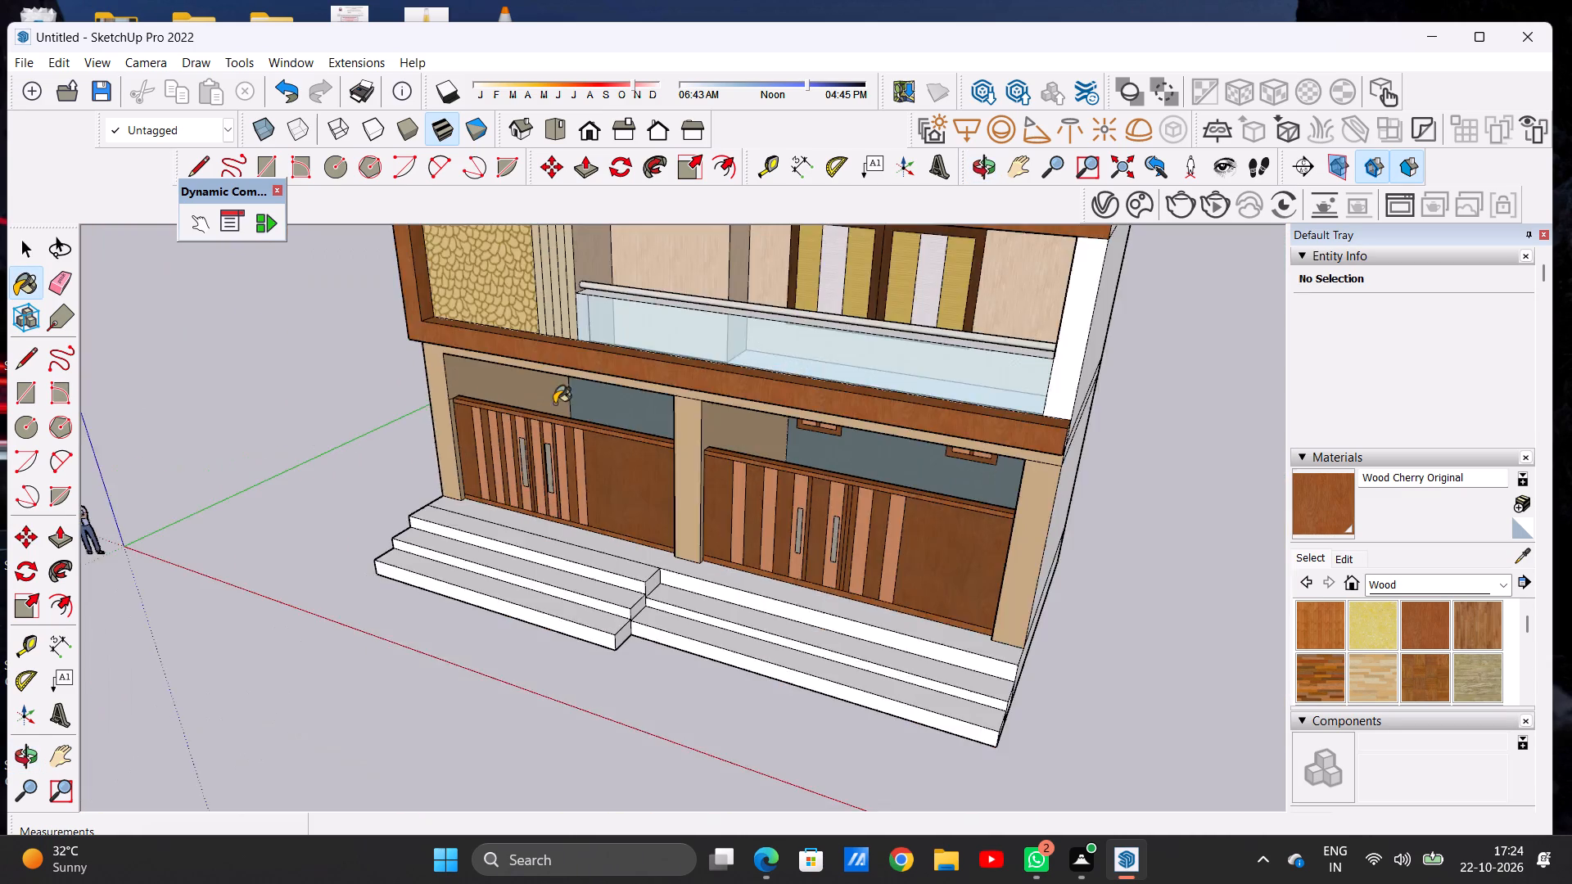
# Examine the right bay's door front and the porch walls and windows behind it from close up.
pyautogui.scroll(-7, 554, 404)
pyautogui.scroll(7, 711, 471)
pyautogui.scroll(4, 711, 388)
pyautogui.scroll(-1, 711, 388)
pyautogui.scroll(17, 711, 388)
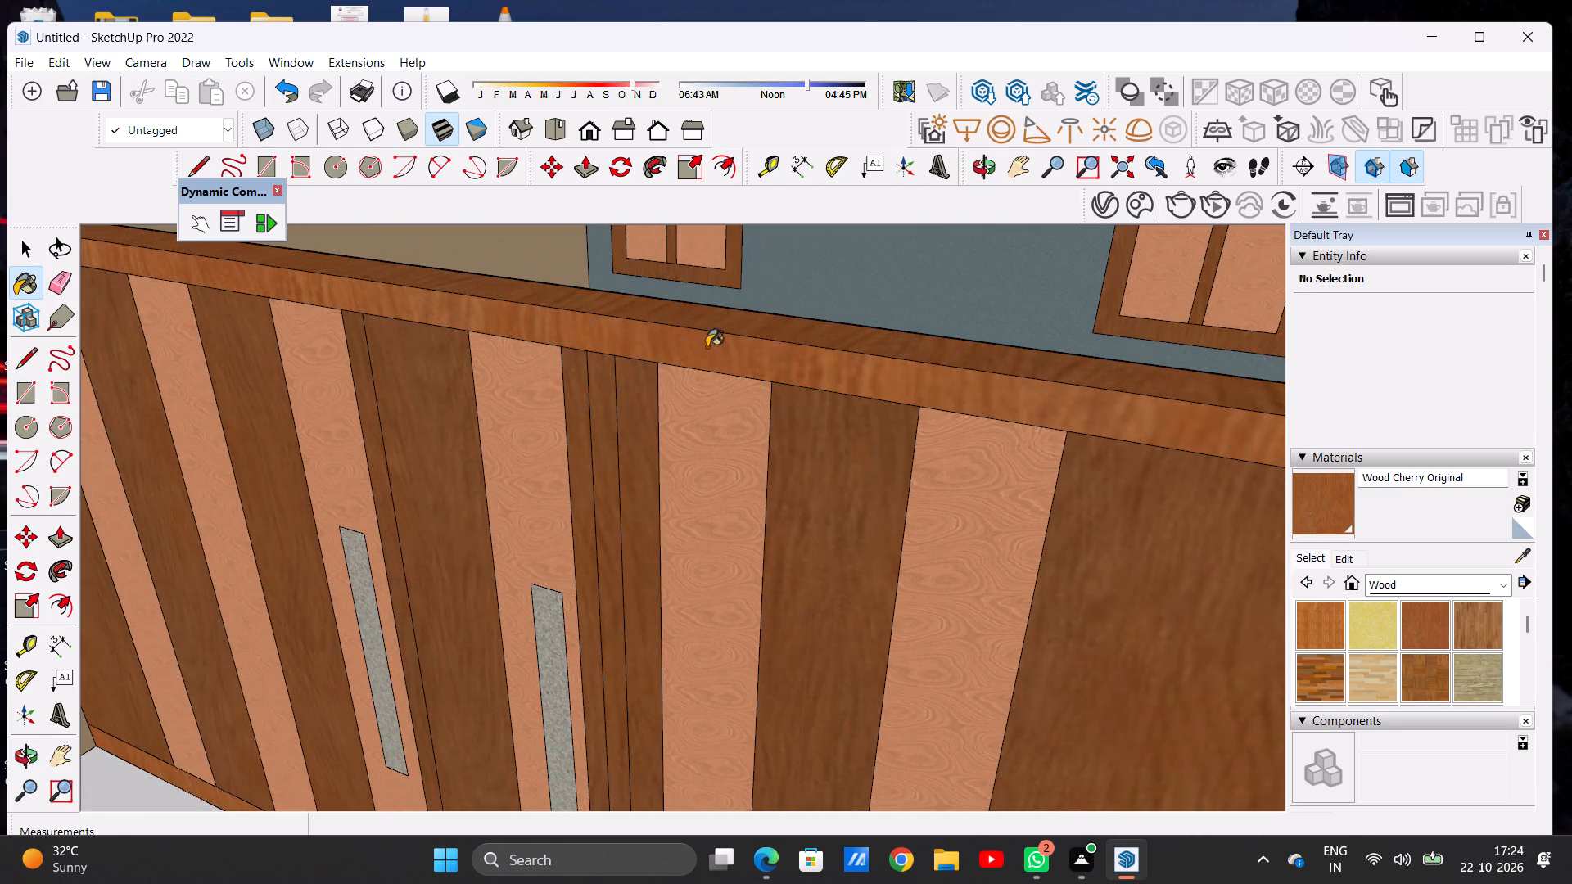
pyautogui.scroll(-7, 364, 559)
pyautogui.scroll(6, 519, 404)
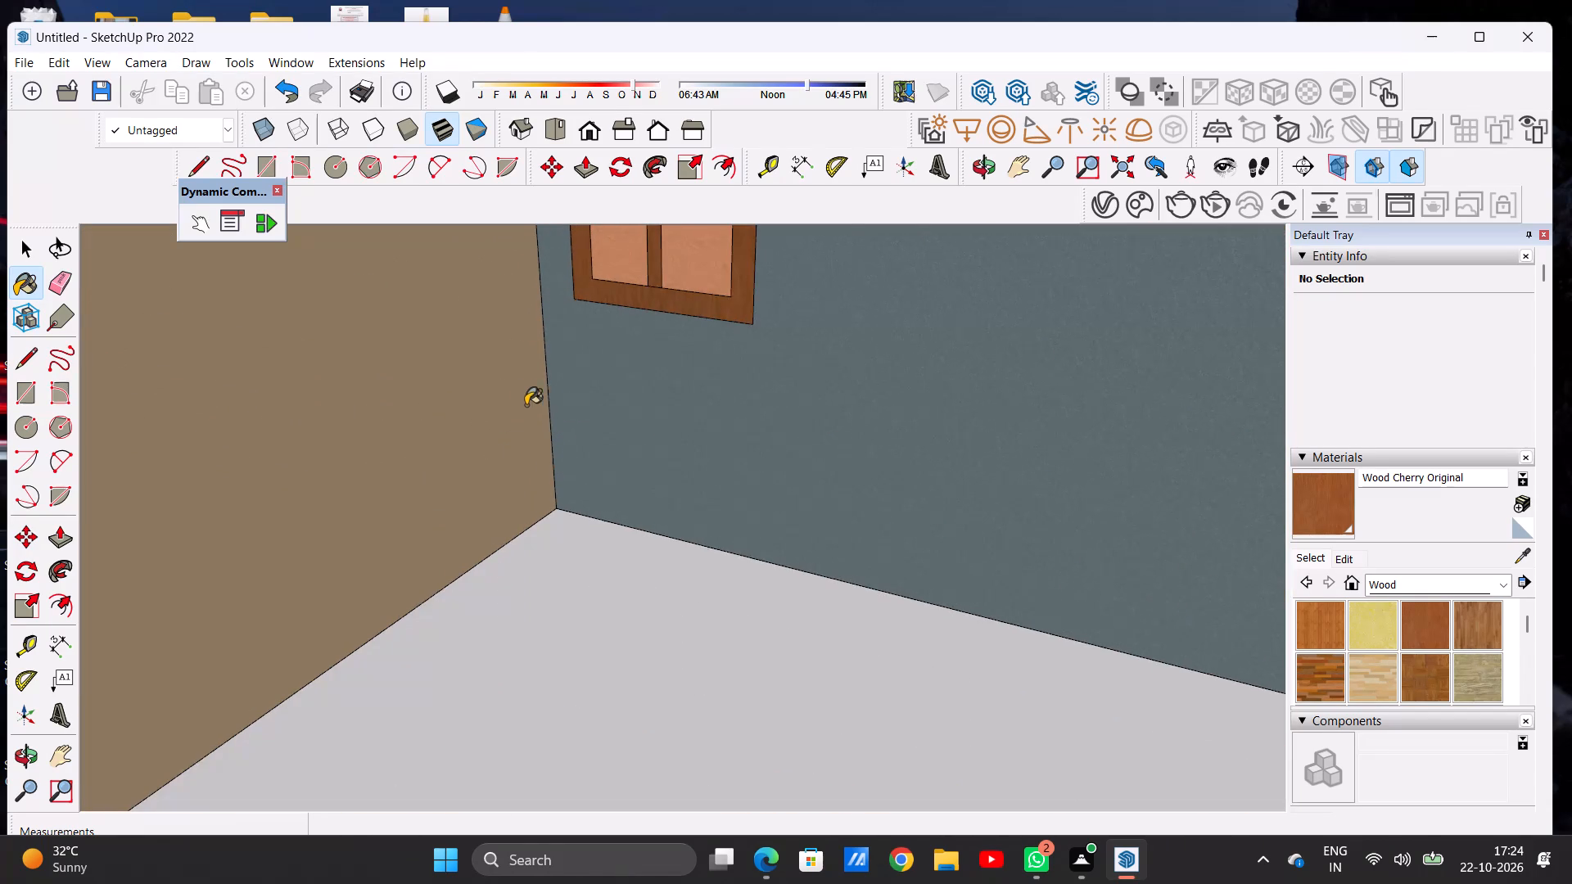
pyautogui.scroll(-7, 544, 434)
pyautogui.scroll(5, 576, 449)
pyautogui.moveTo(573, 469); pyautogui.dragTo(571, 490, button='middle')
pyautogui.scroll(-3, 725, 364)
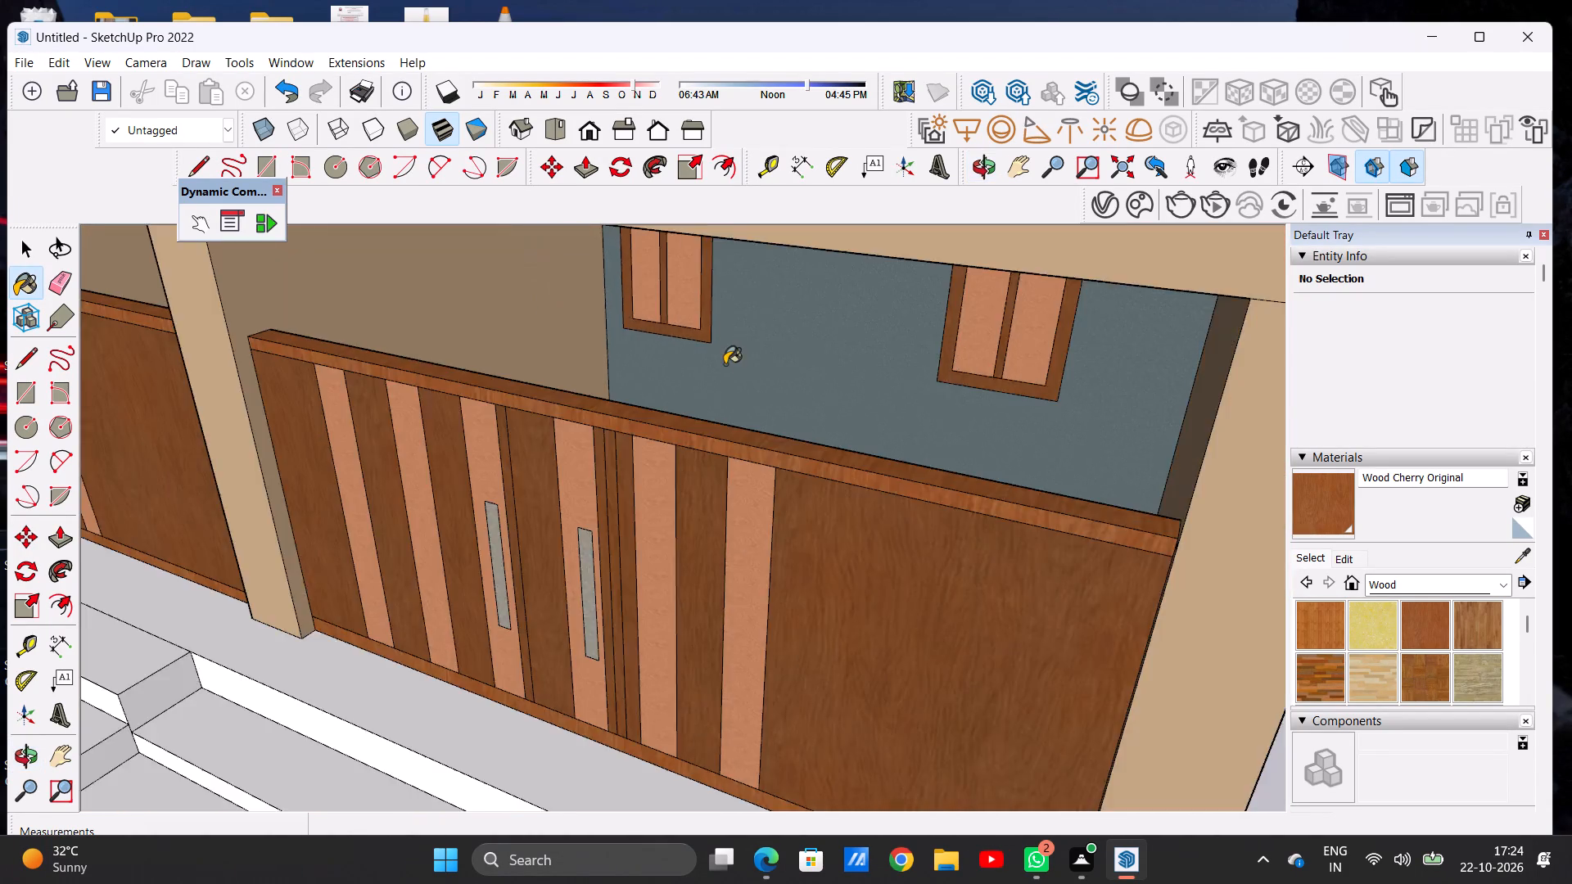
pyautogui.scroll(-20, 725, 364)
pyautogui.scroll(-5, 725, 364)
pyautogui.scroll(1, 827, 452)
pyautogui.scroll(-4, 827, 452)
pyautogui.scroll(8, 707, 368)
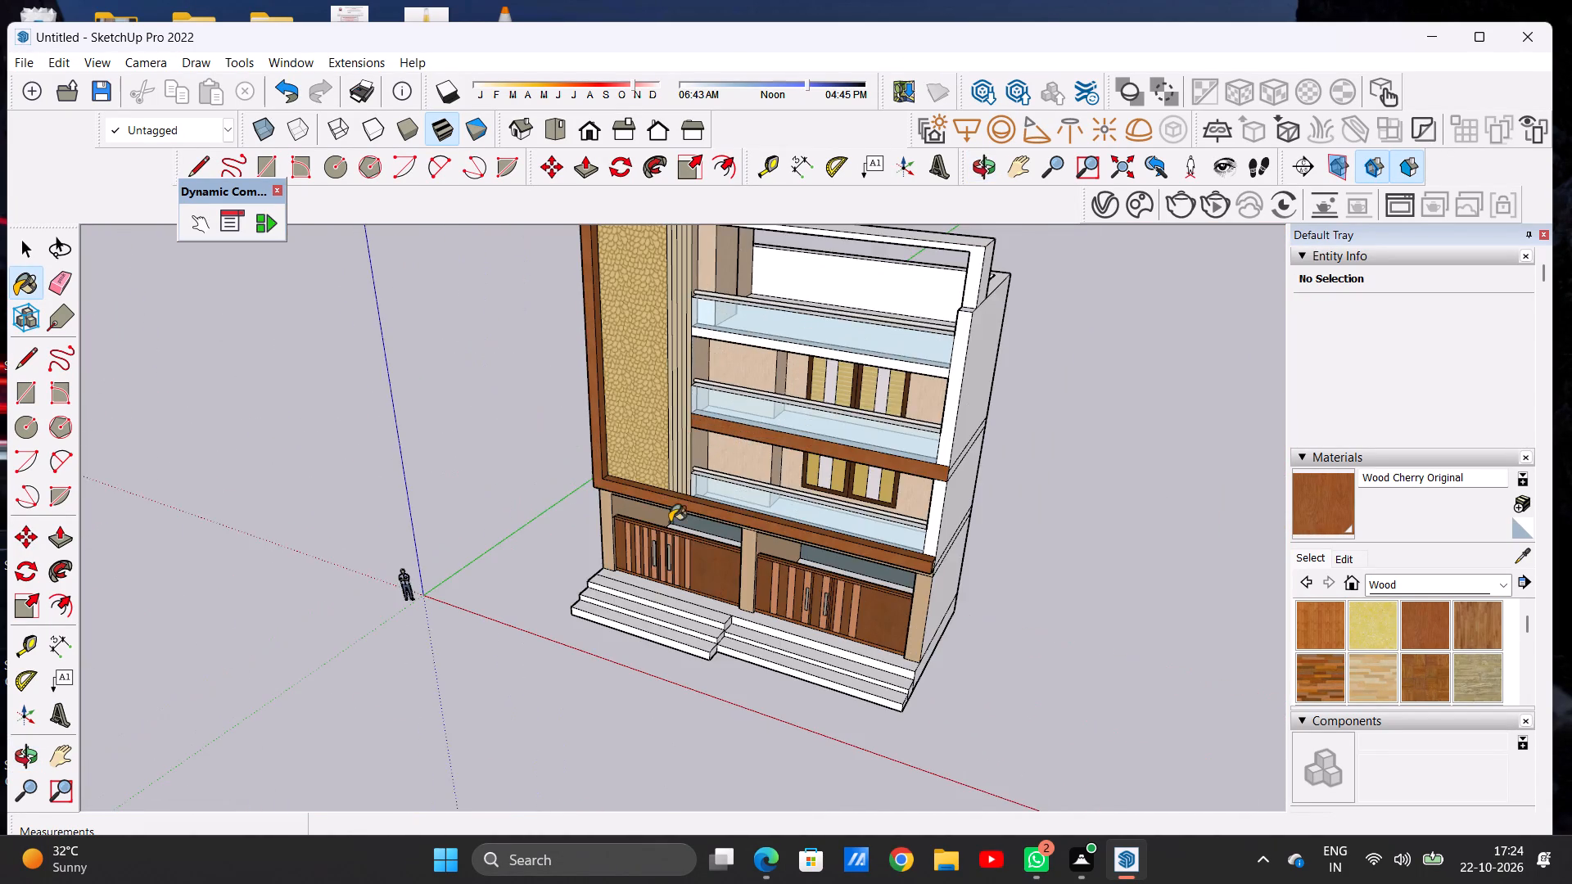
# Review the whole front facade and both ground-floor bays from a distance and from near eye level.
pyautogui.moveTo(708, 520); pyautogui.dragTo(856, 388, button='middle')
pyautogui.scroll(-2, 668, 575)
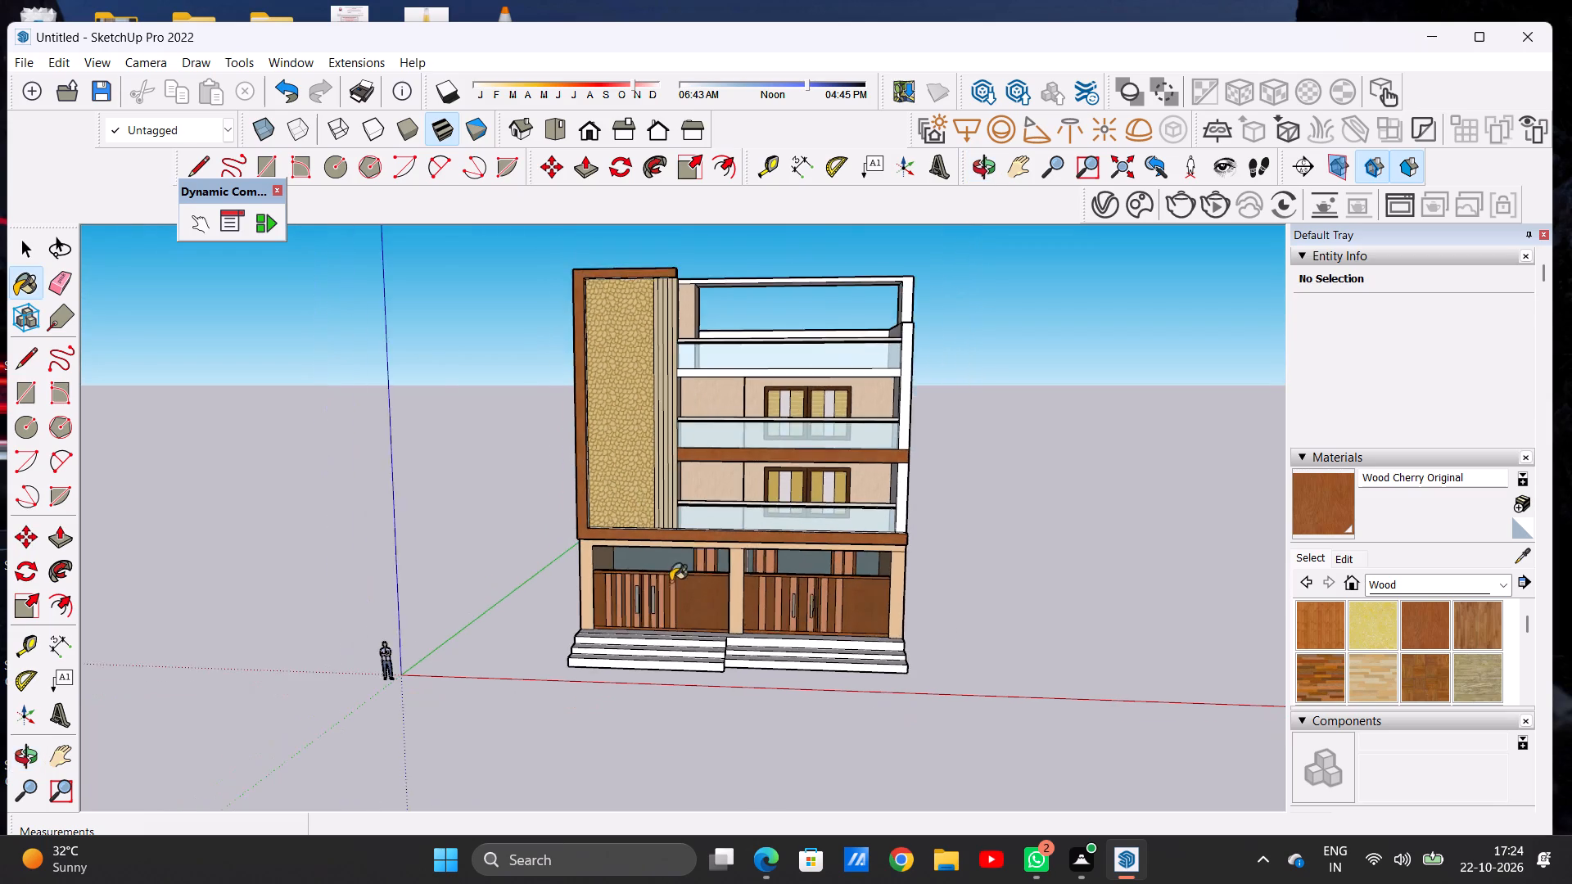
pyautogui.scroll(-5, 671, 581)
pyautogui.scroll(16, 705, 648)
pyautogui.scroll(-6, 569, 589)
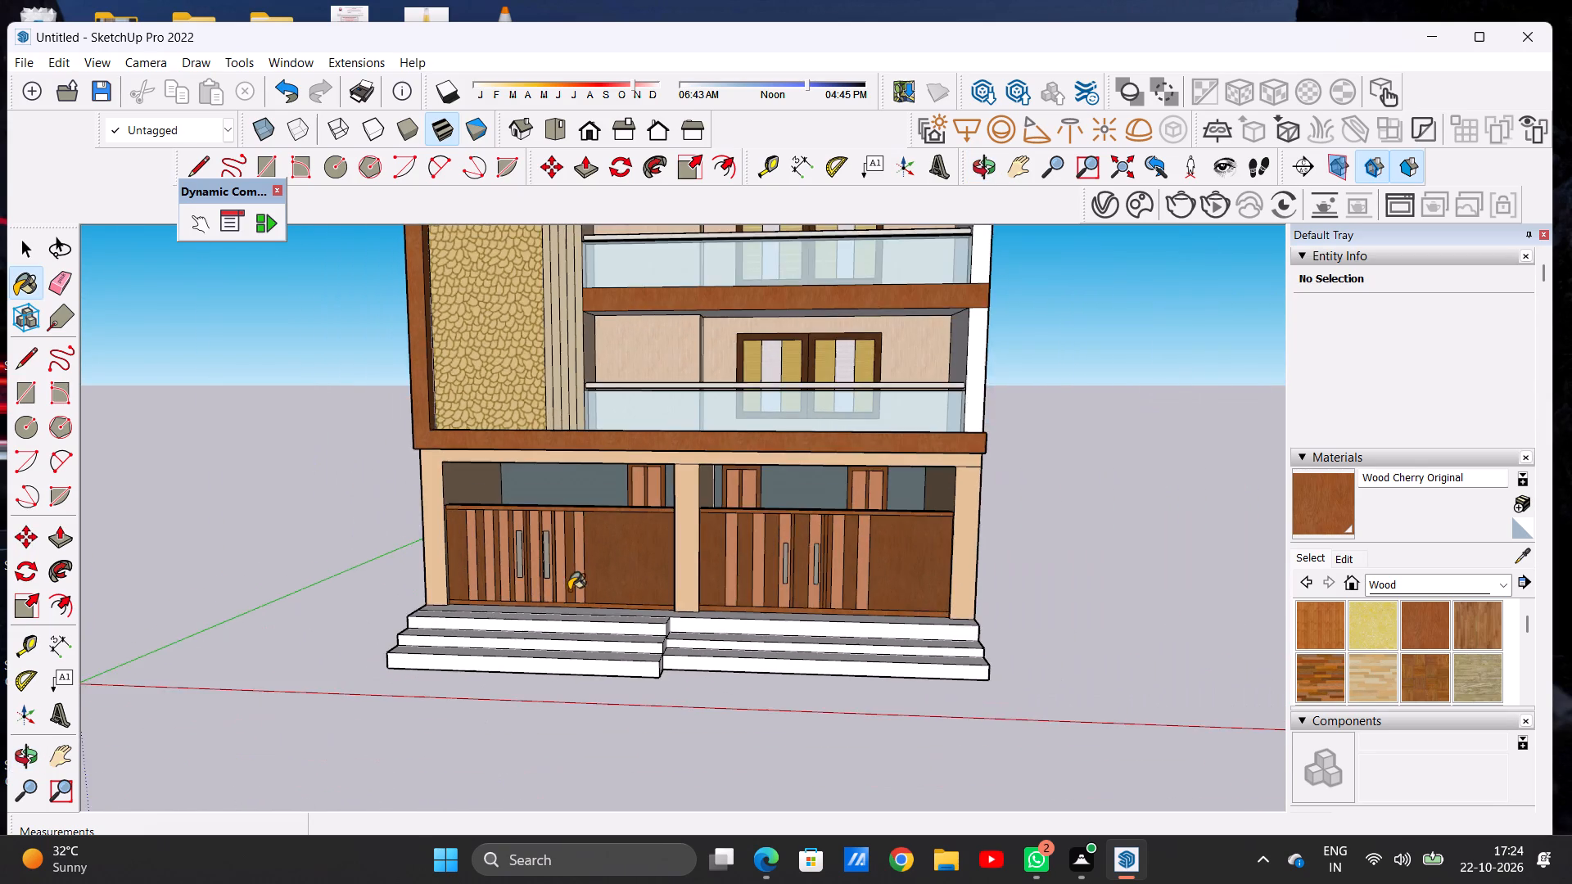
pyautogui.scroll(5, 648, 568)
pyautogui.moveTo(626, 593); pyautogui.dragTo(617, 535, button='middle')
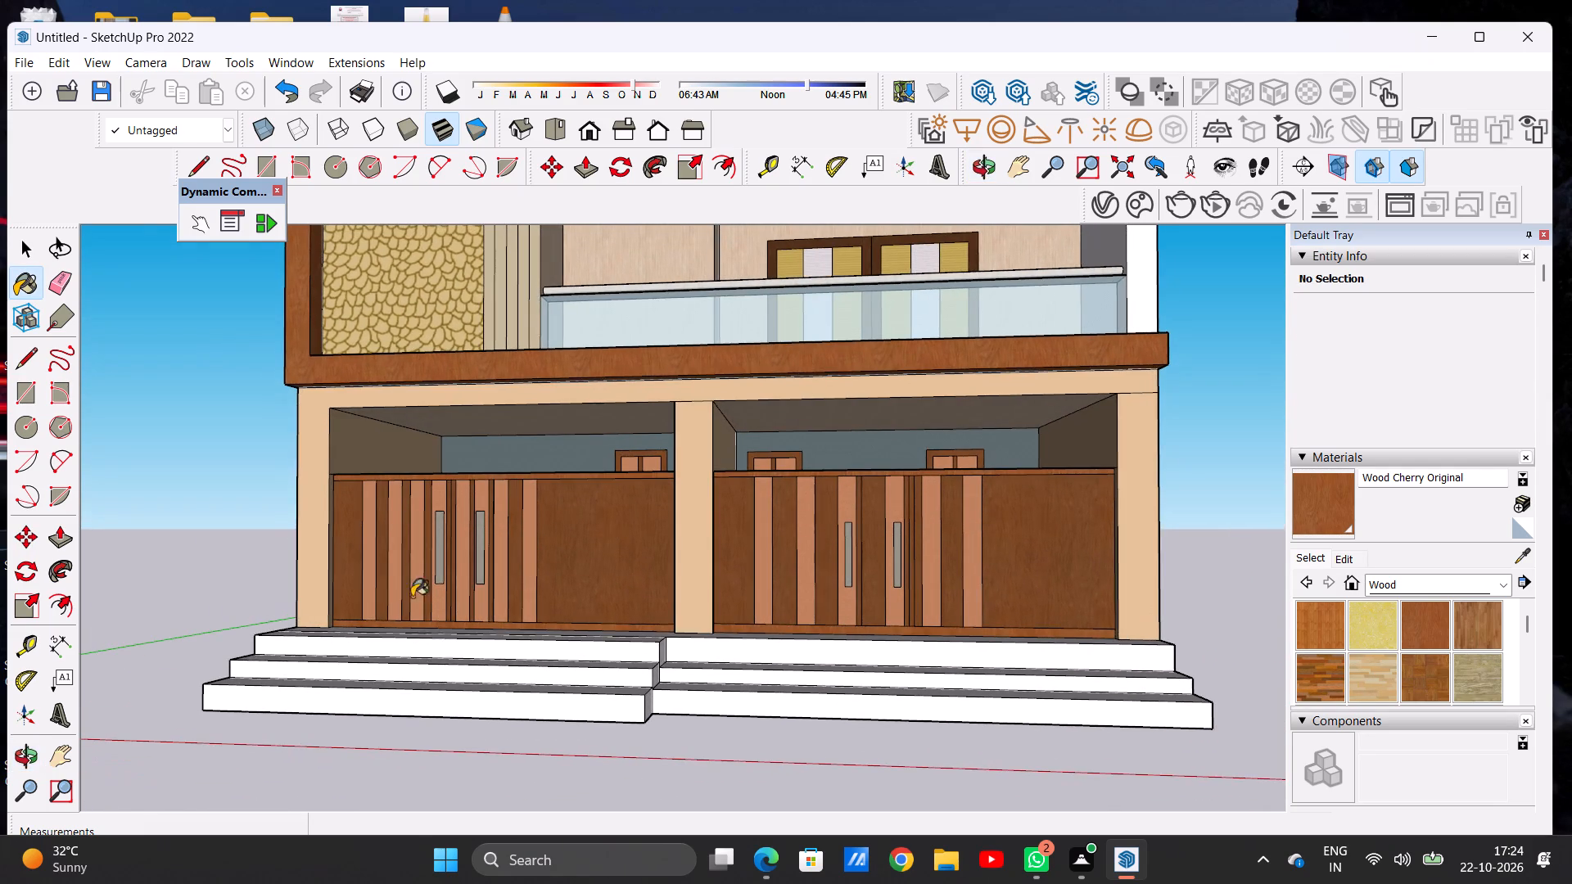
pyautogui.scroll(-1, 396, 598)
pyautogui.scroll(4, 396, 598)
pyautogui.scroll(-13, 396, 598)
pyautogui.scroll(4, 809, 589)
pyautogui.scroll(-1, 702, 603)
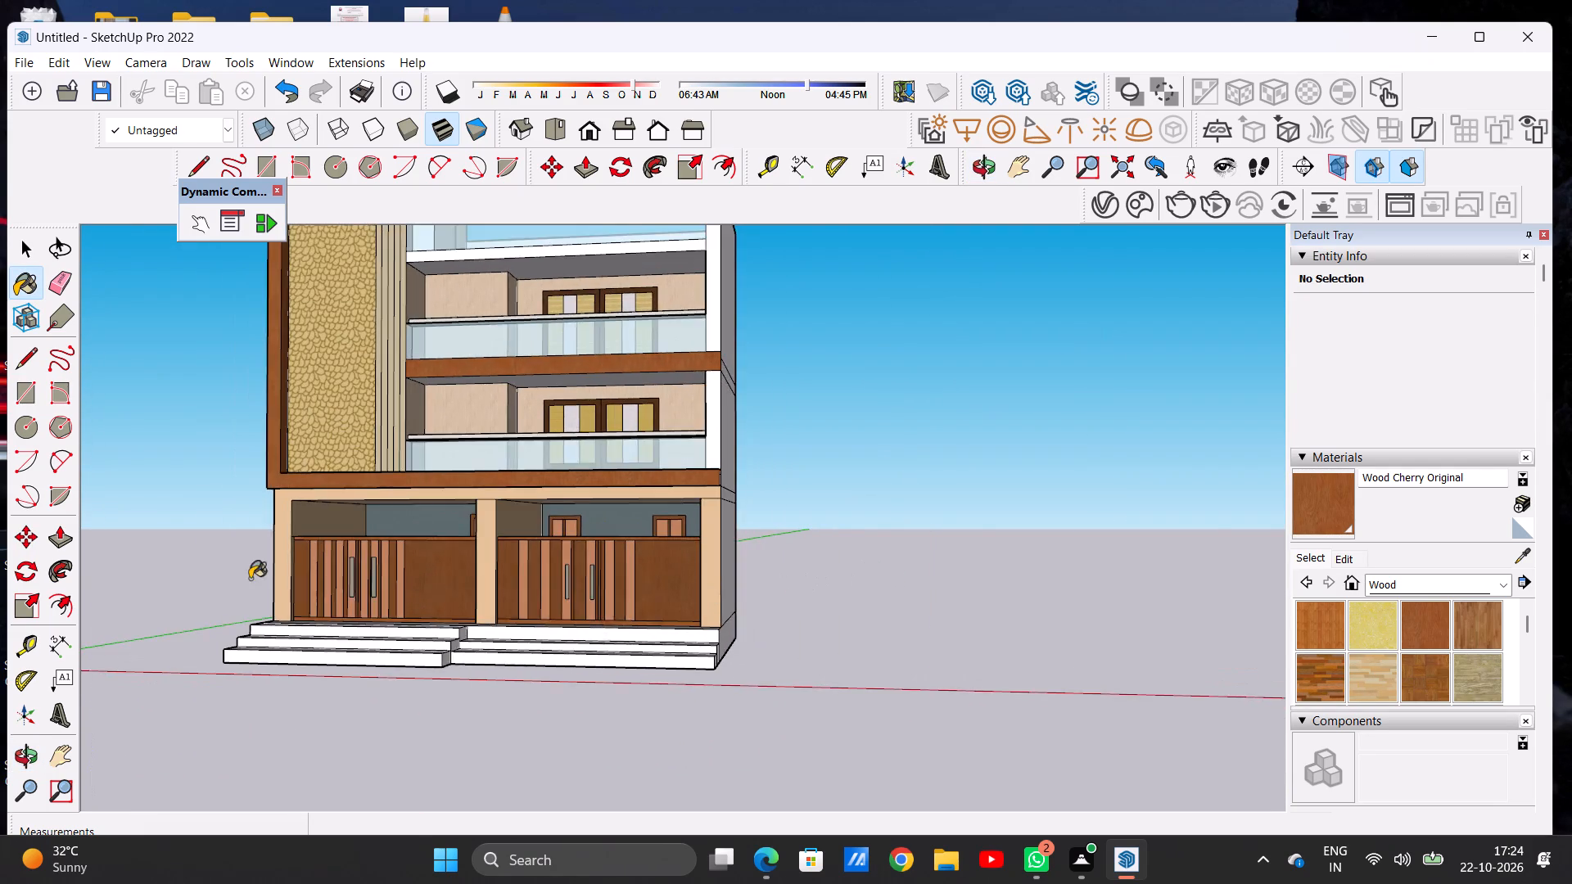
pyautogui.scroll(2, 250, 579)
pyautogui.scroll(-1, 255, 585)
pyautogui.scroll(2, 291, 620)
pyautogui.scroll(6, 400, 538)
pyautogui.scroll(-6, 400, 538)
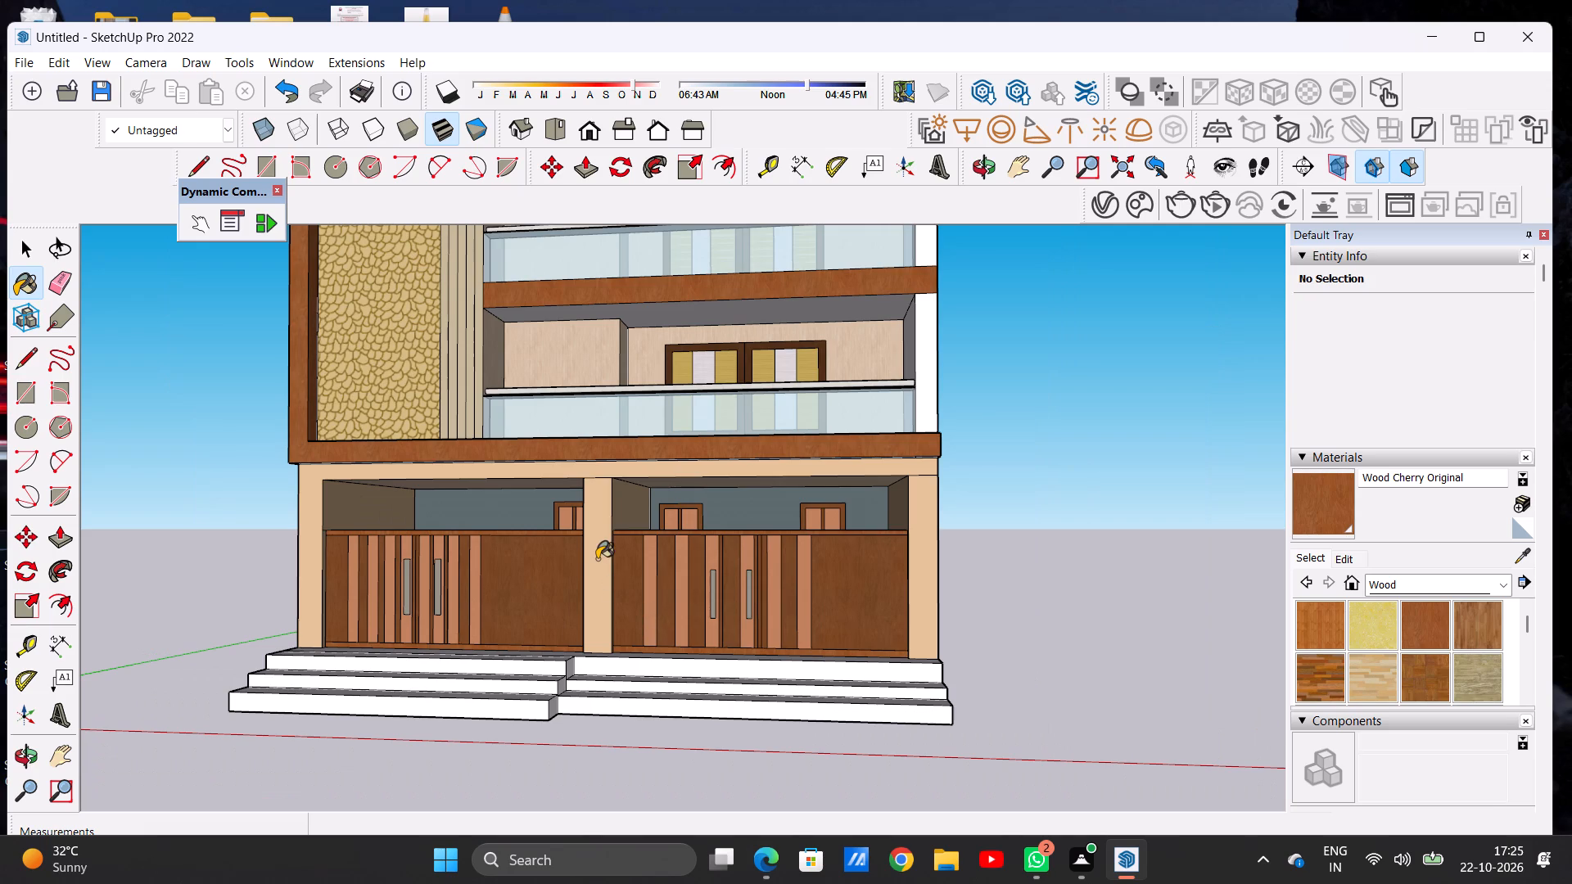
pyautogui.scroll(11, 597, 559)
pyautogui.scroll(-15, 597, 559)
pyautogui.scroll(13, 580, 611)
pyautogui.scroll(-8, 625, 783)
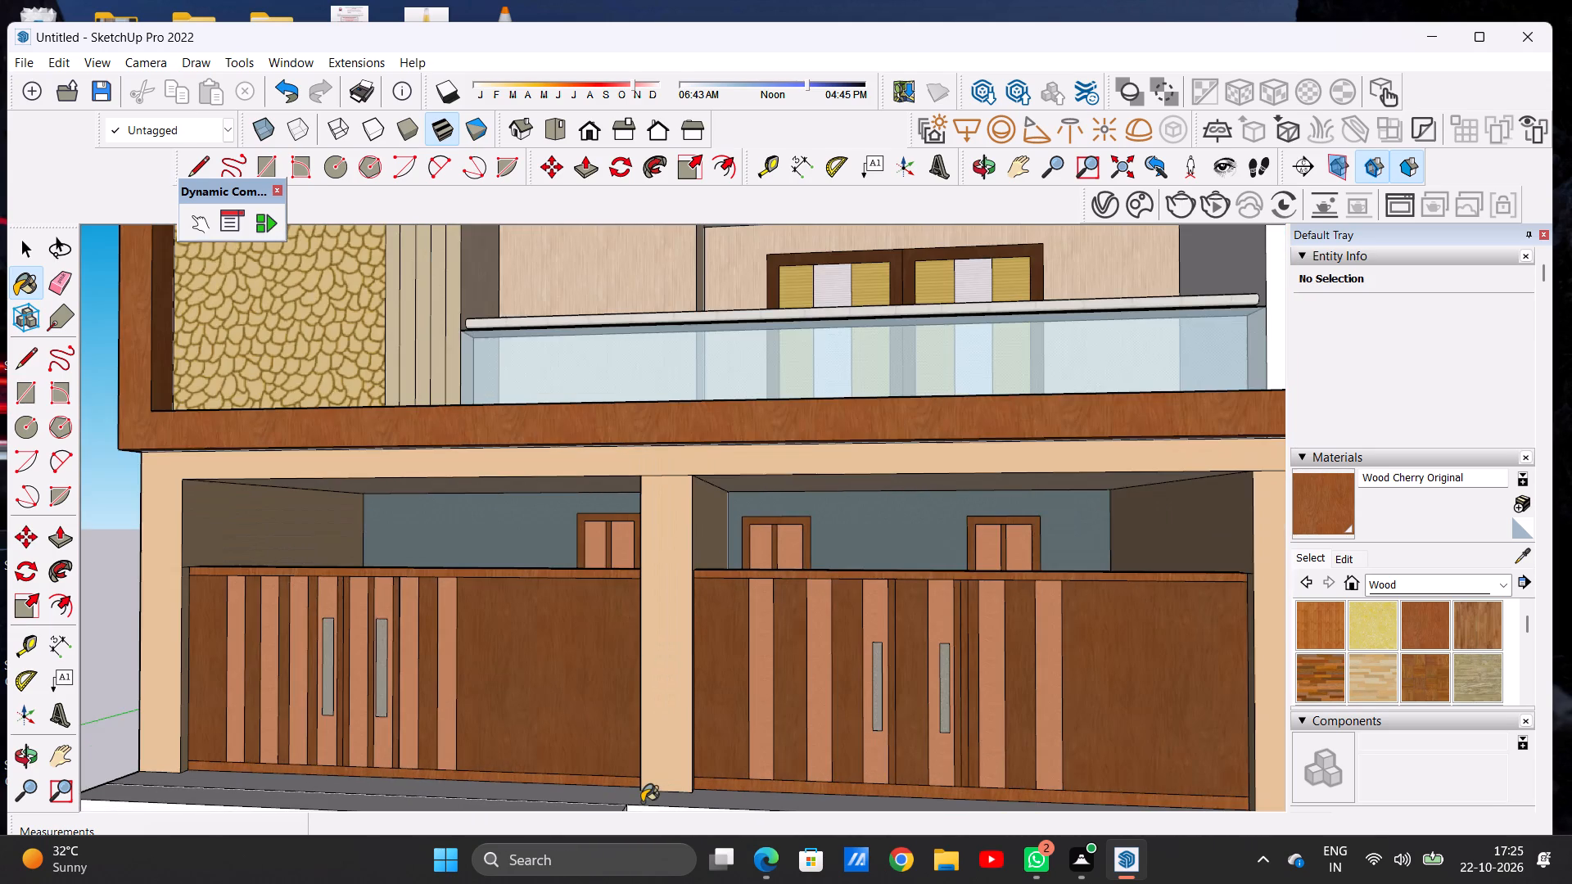
# Examine the unpainted entrance steps and the junction of the two stair flights beside the middle pillar.
pyautogui.press('space')
pyautogui.scroll(-13, 606, 639)
pyautogui.scroll(7, 624, 525)
pyautogui.moveTo(338, 629); pyautogui.dragTo(489, 661, button='middle')
pyautogui.scroll(-11, 490, 661)
pyautogui.moveTo(540, 688); pyautogui.dragTo(311, 703, button='middle')
pyautogui.moveTo(462, 686); pyautogui.dragTo(536, 710, button='middle')
pyautogui.scroll(5, 536, 710)
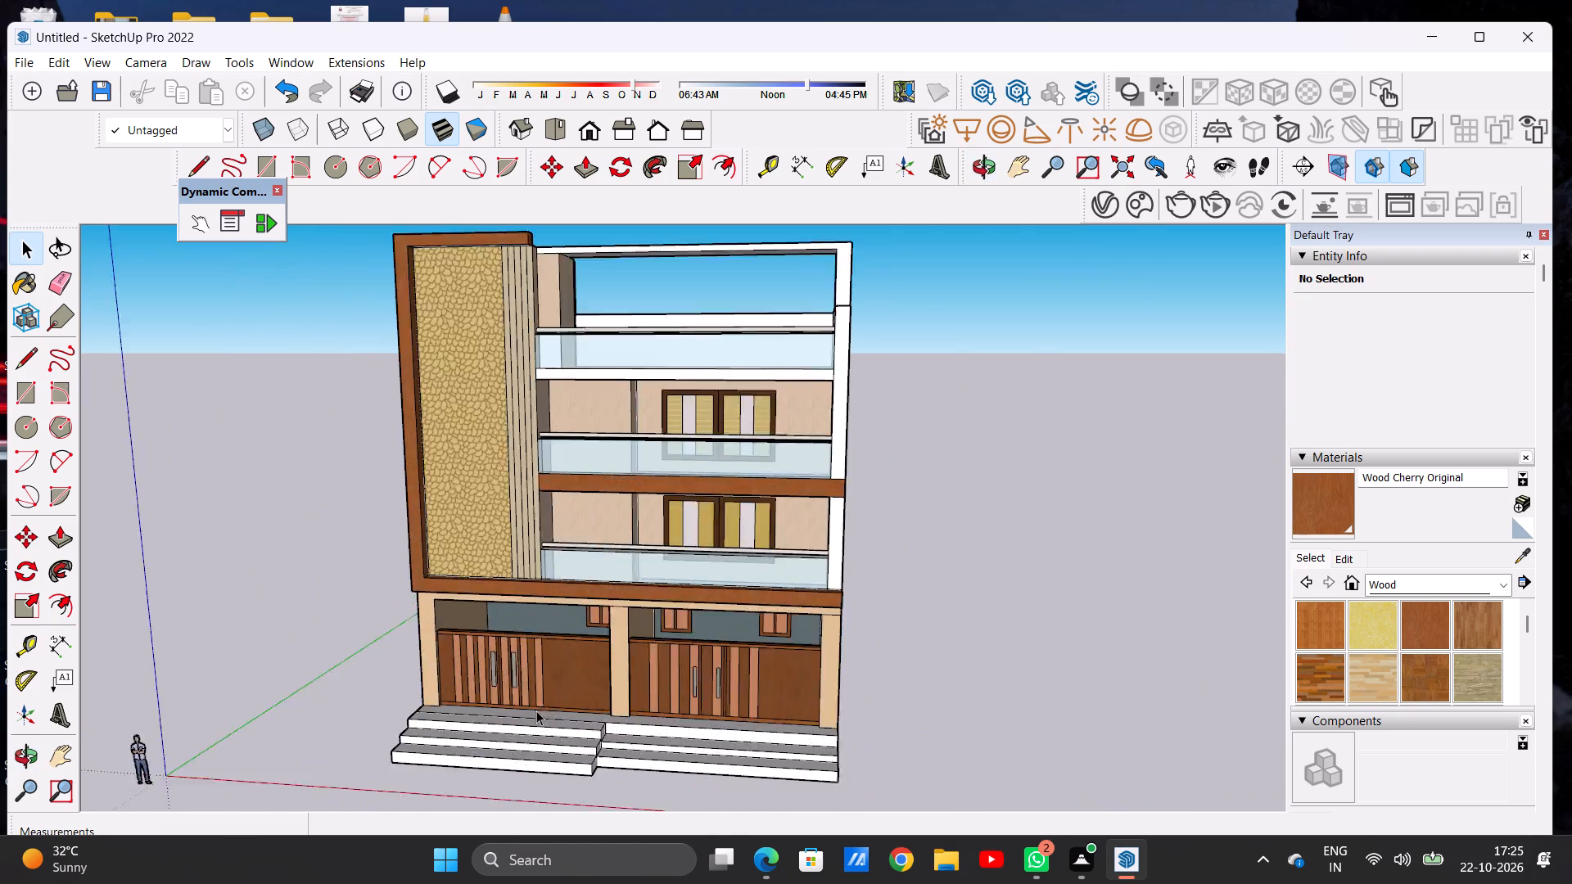
pyautogui.scroll(8, 536, 710)
pyautogui.scroll(-8, 497, 360)
pyautogui.scroll(15, 576, 512)
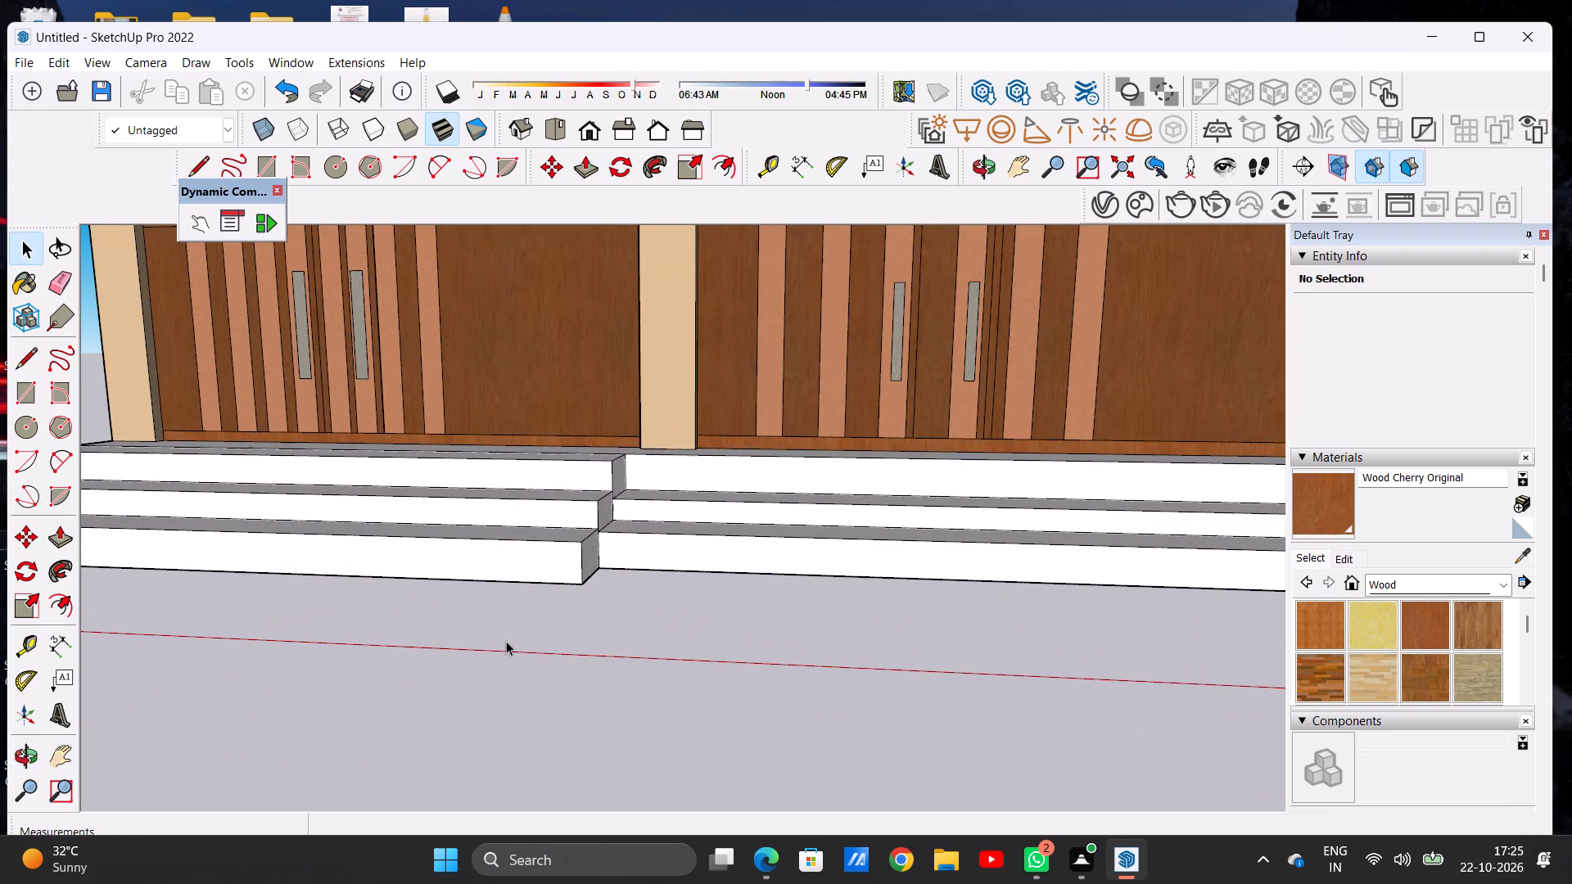
pyautogui.scroll(-6, 506, 641)
pyautogui.scroll(8, 489, 580)
pyautogui.moveTo(508, 487); pyautogui.dragTo(508, 620, button='middle')
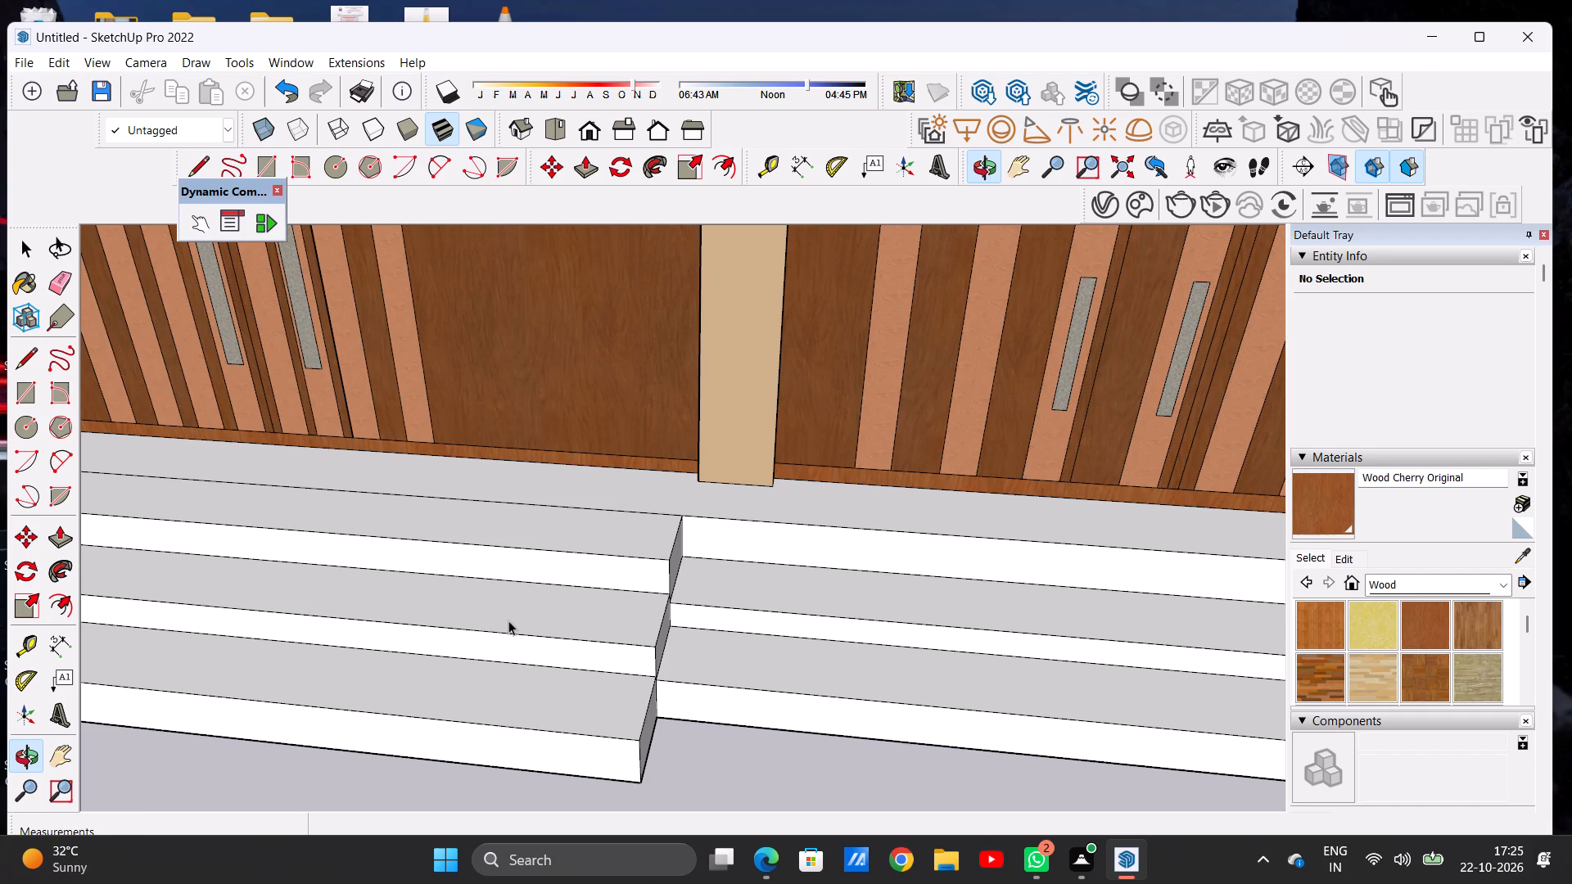
pyautogui.scroll(-13, 508, 566)
pyautogui.scroll(5, 544, 556)
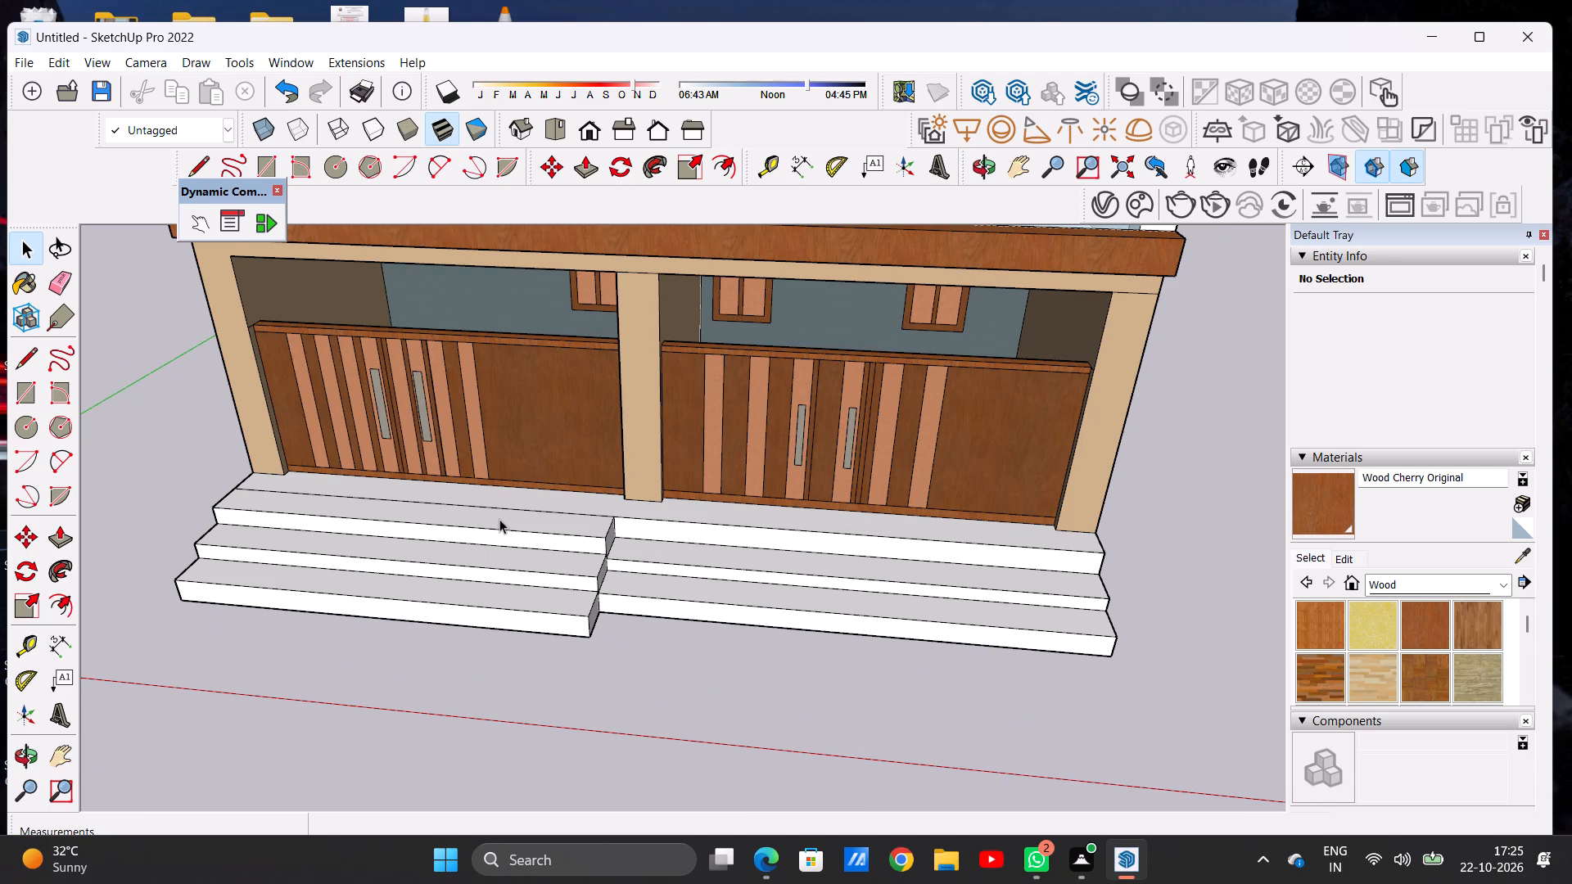
pyautogui.scroll(-7, 502, 520)
pyautogui.scroll(14, 504, 520)
pyautogui.scroll(-11, 580, 494)
pyautogui.moveTo(547, 539); pyautogui.dragTo(470, 525, button='middle')
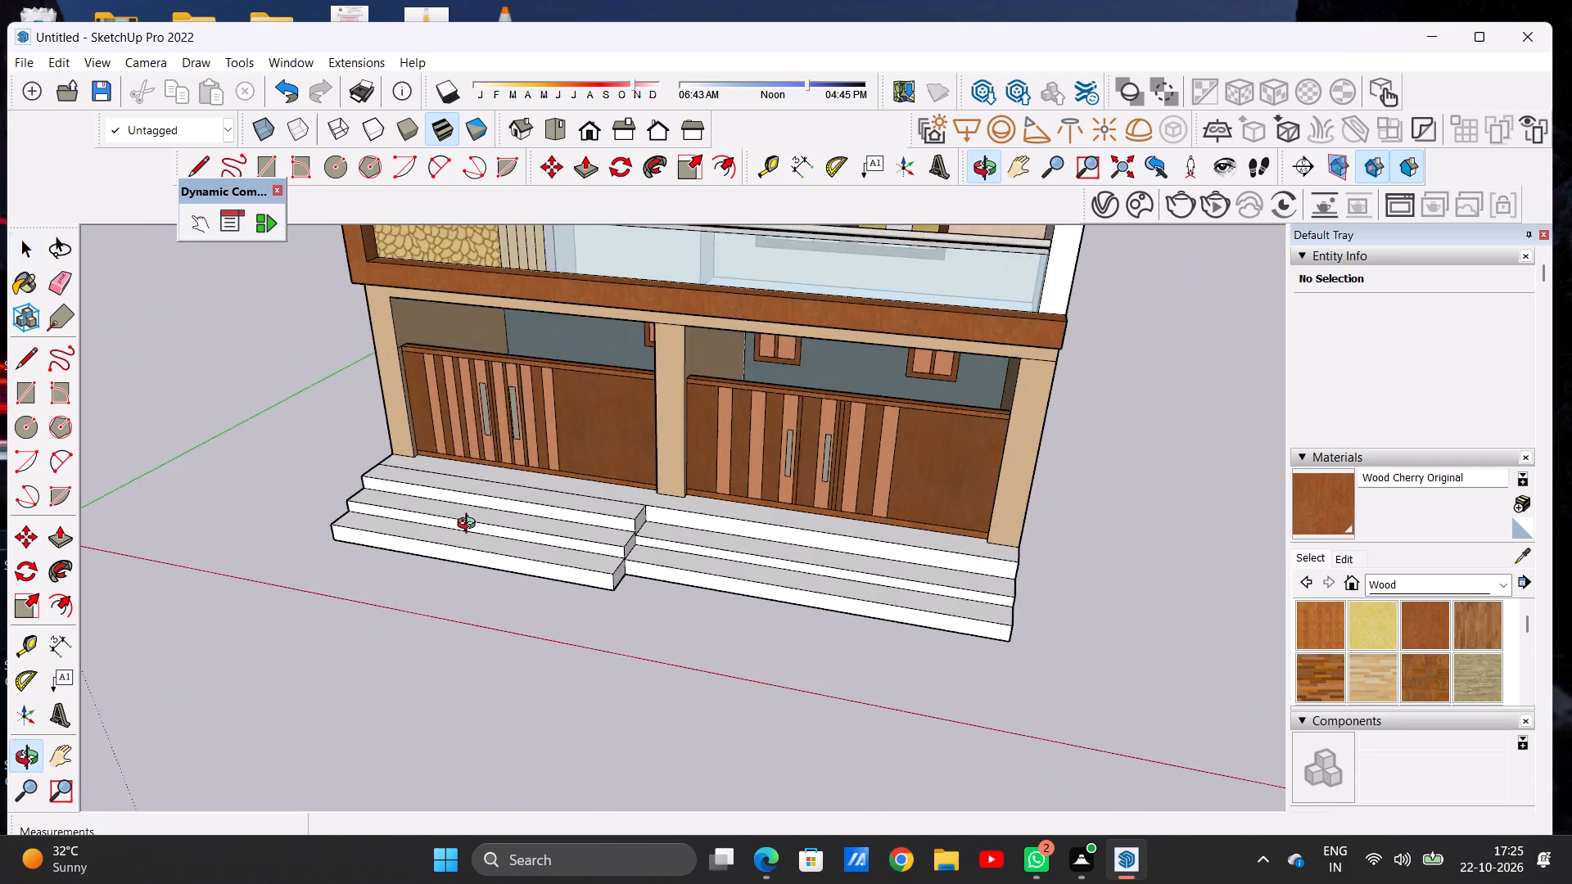
pyautogui.moveTo(470, 525); pyautogui.dragTo(438, 584, button='middle')
pyautogui.scroll(12, 531, 505)
pyautogui.scroll(-4, 651, 513)
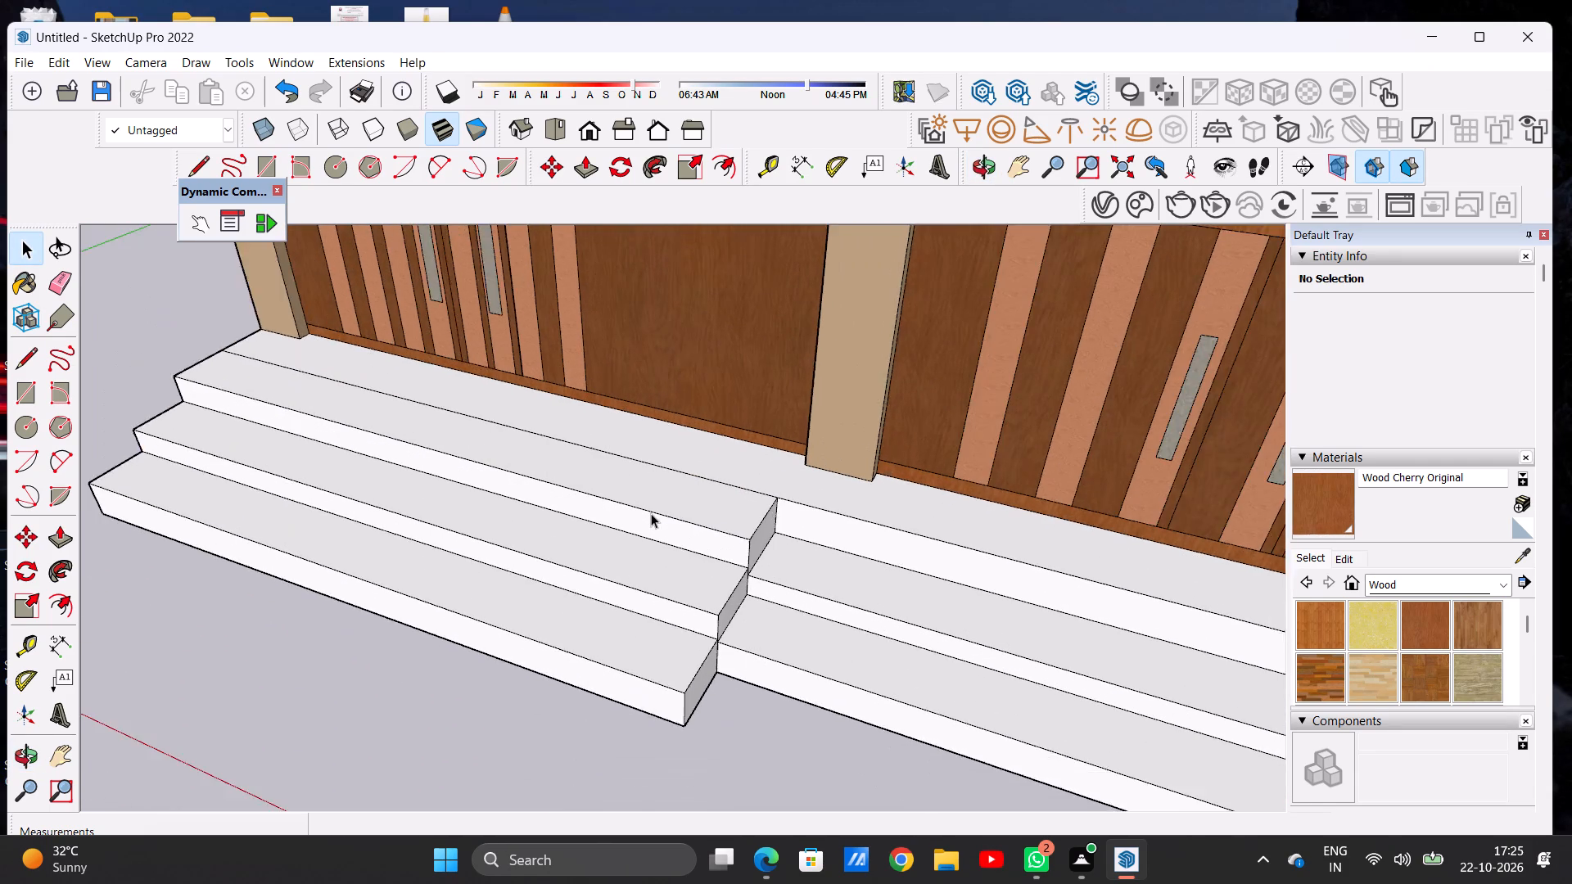
pyautogui.scroll(-11, 651, 513)
pyautogui.scroll(12, 737, 483)
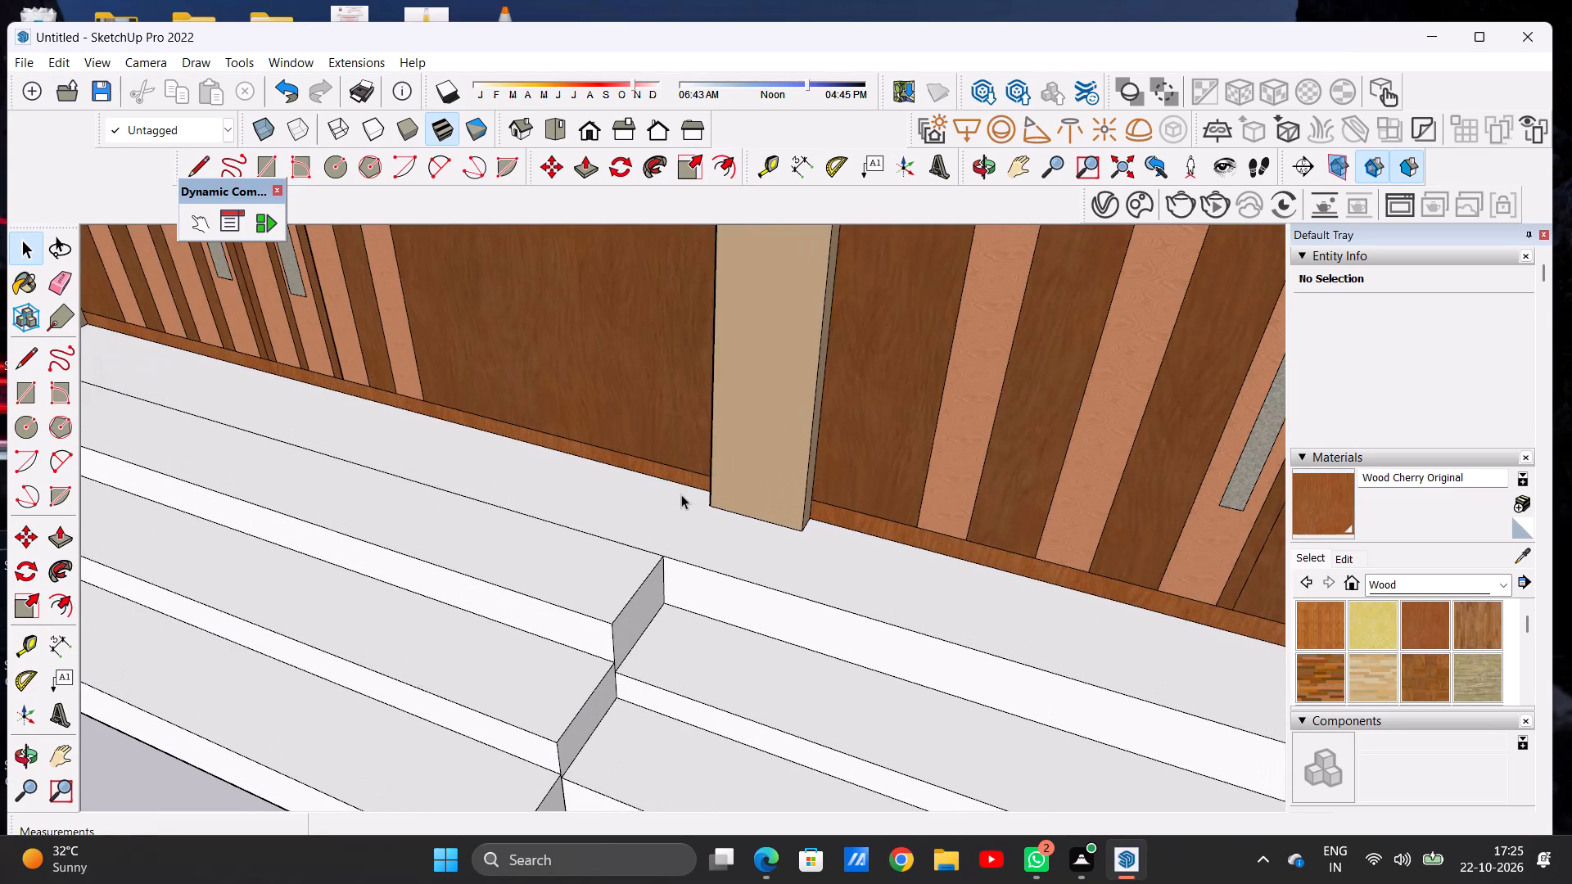
# Draw a line across the porch floor from the stair flights' junction corner back to the left bay's bottom strip, parallel to the green axis.
pyautogui.scroll(-7, 684, 502)
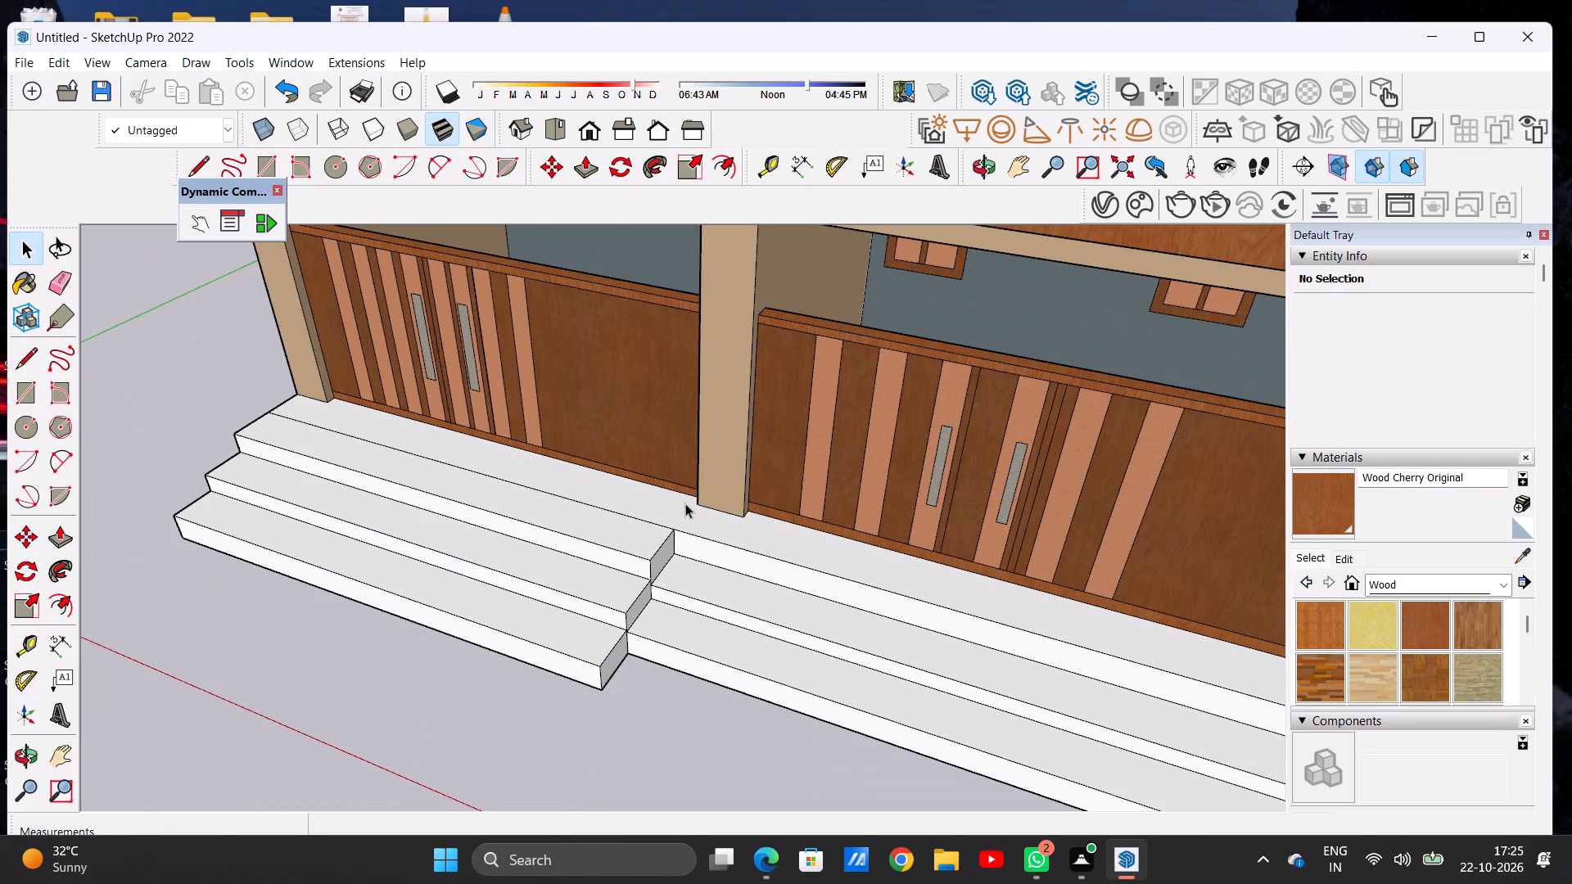
pyautogui.scroll(-4, 685, 503)
pyautogui.scroll(14, 685, 503)
pyautogui.press('l')
pyautogui.scroll(6, 675, 569)
pyautogui.click(641, 566)
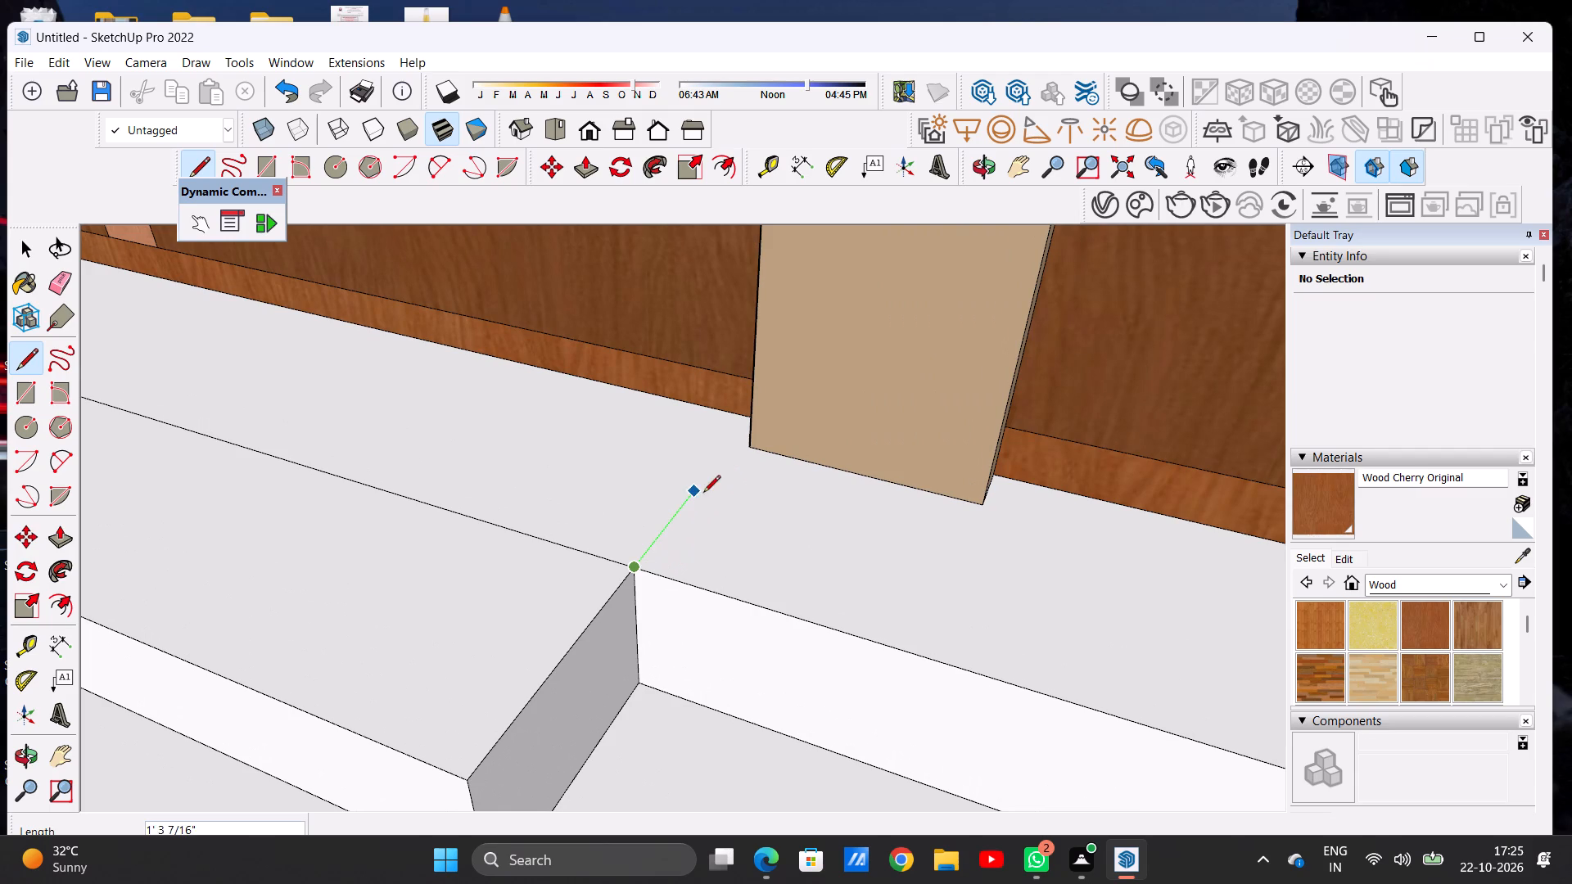
pyautogui.moveTo(709, 437); pyautogui.dragTo(838, 459, button='middle')
pyautogui.scroll(4, 660, 422)
pyautogui.scroll(-1, 661, 420)
pyautogui.scroll(2, 661, 420)
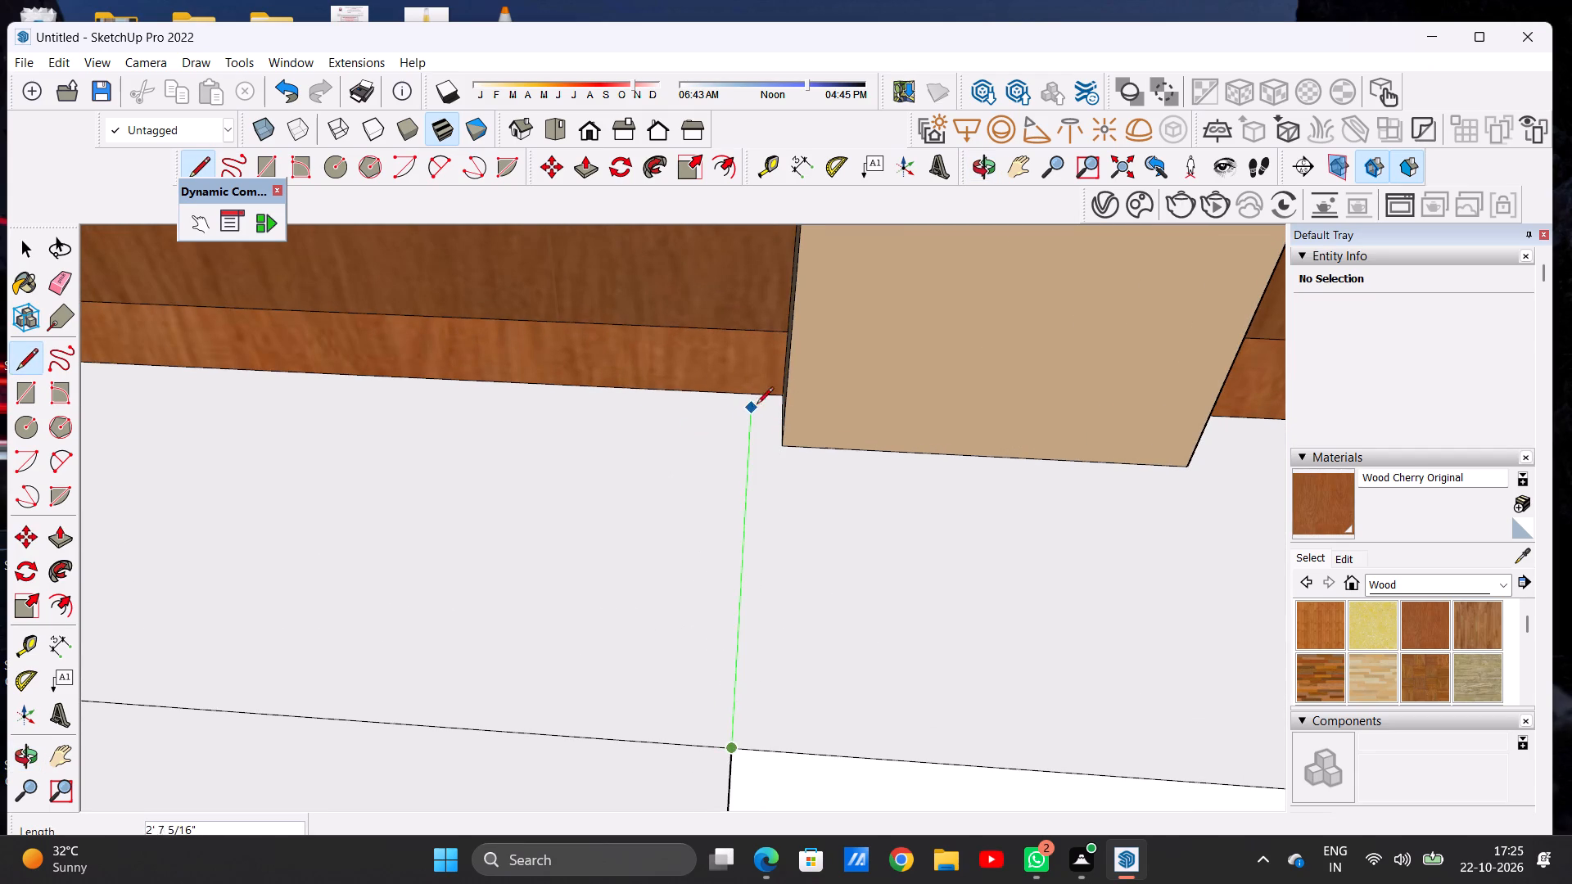
pyautogui.click(755, 397)
pyautogui.press('space')
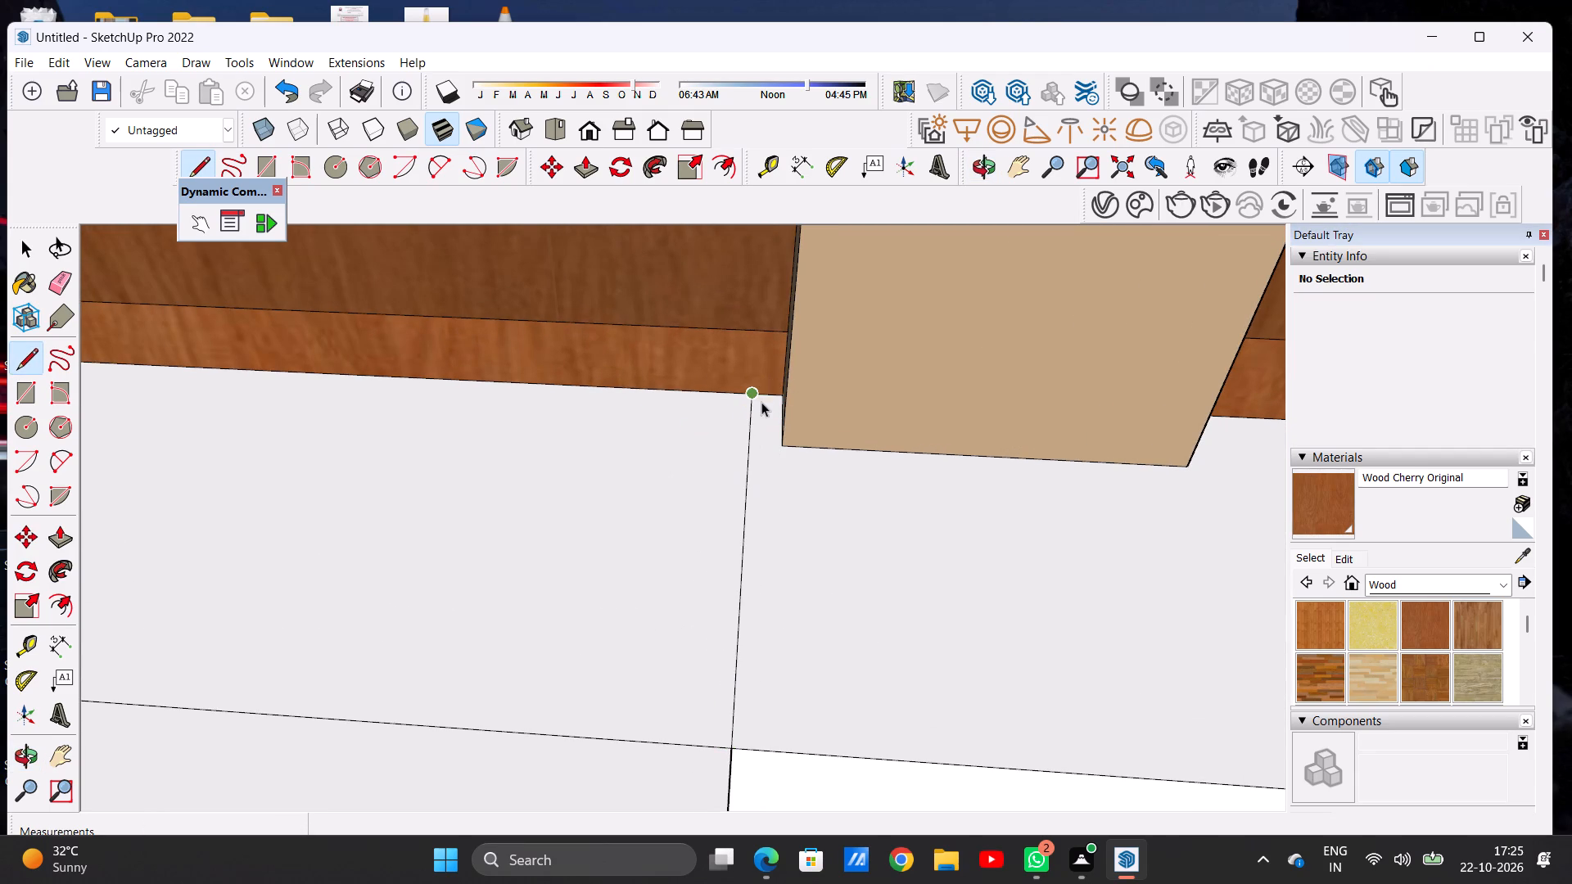
# Examine both stair flights and the plinth from the front, from above and from the building's right side.
pyautogui.scroll(-13, 716, 643)
pyautogui.scroll(1, 738, 504)
pyautogui.scroll(-20, 738, 504)
pyautogui.scroll(5, 764, 554)
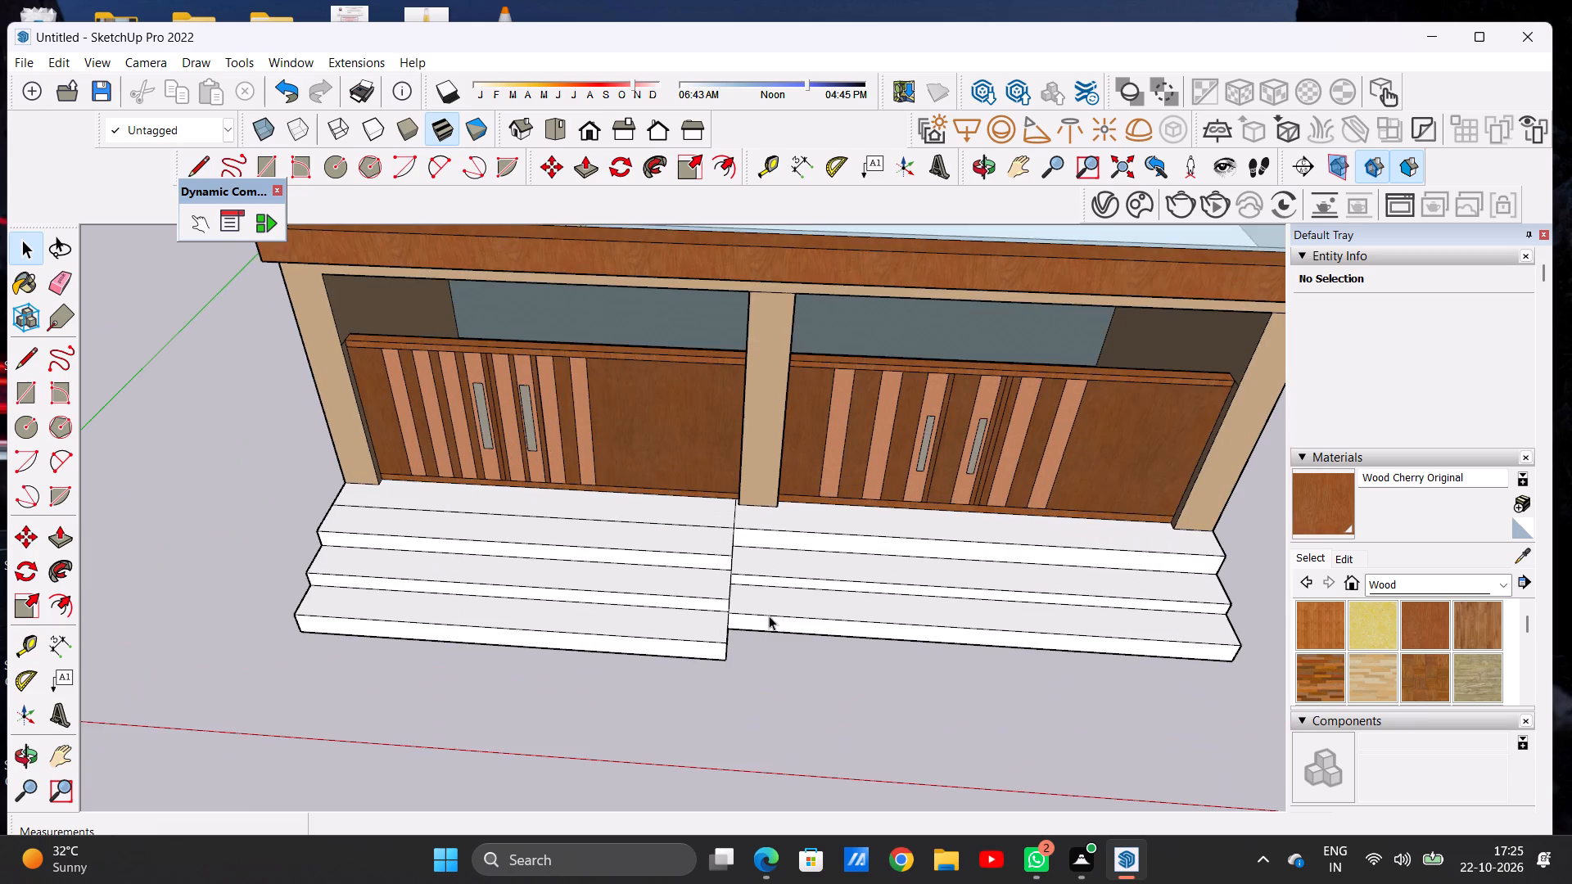
pyautogui.moveTo(769, 616); pyautogui.dragTo(484, 422, button='middle')
pyautogui.moveTo(475, 461); pyautogui.dragTo(793, 540, button='middle')
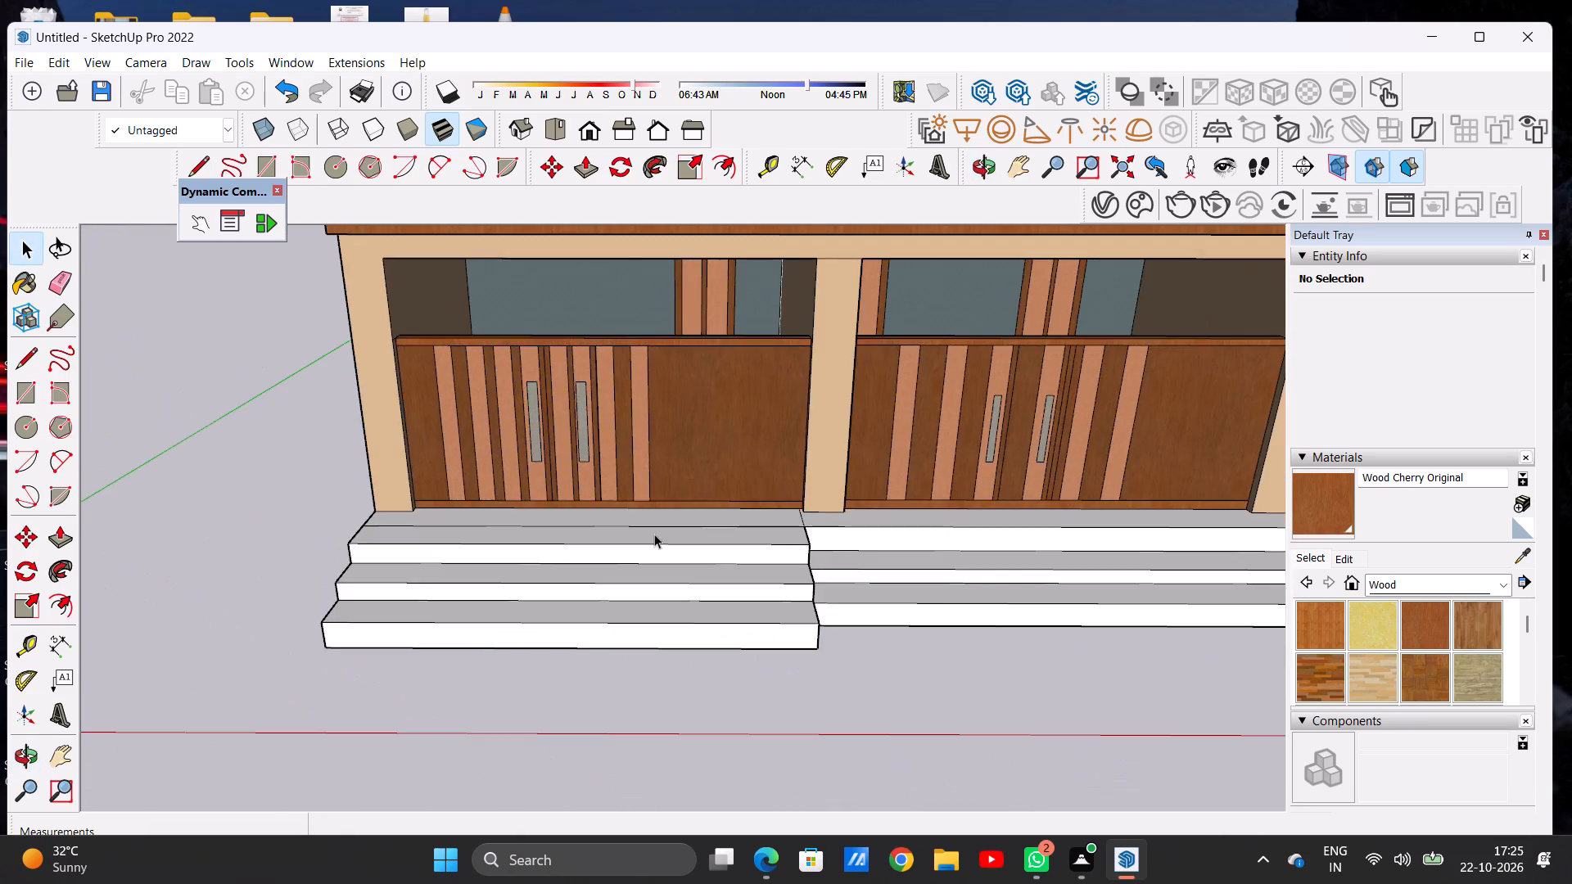
pyautogui.scroll(-14, 654, 534)
pyautogui.scroll(6, 730, 525)
pyautogui.moveTo(705, 611); pyautogui.dragTo(427, 584, button='middle')
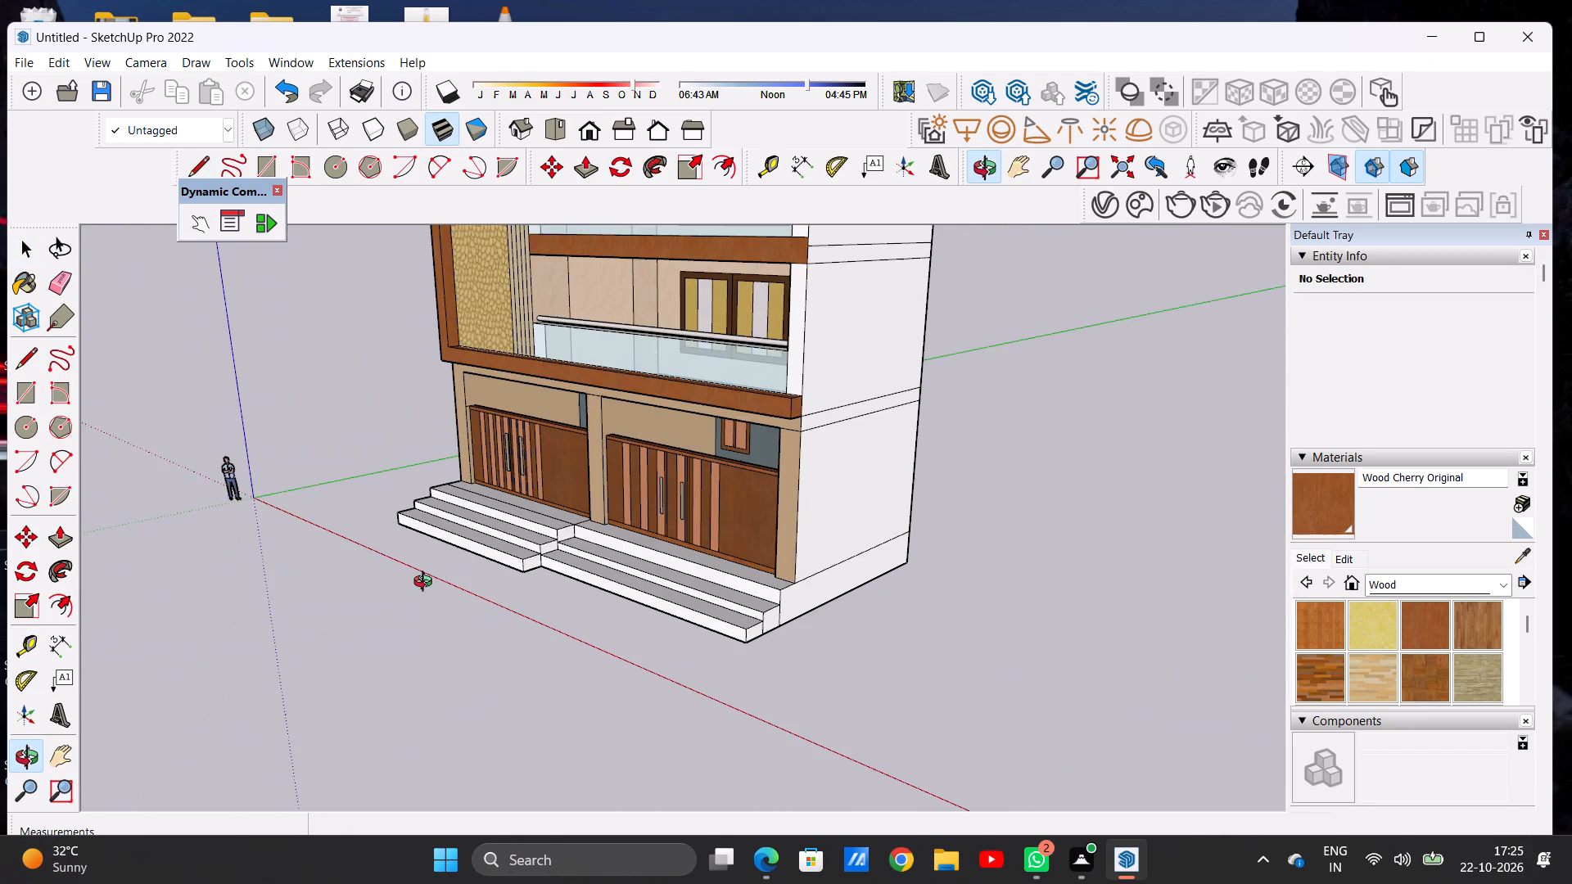
pyautogui.moveTo(427, 584); pyautogui.dragTo(399, 653, button='middle')
pyautogui.scroll(7, 625, 526)
pyautogui.scroll(-1, 625, 526)
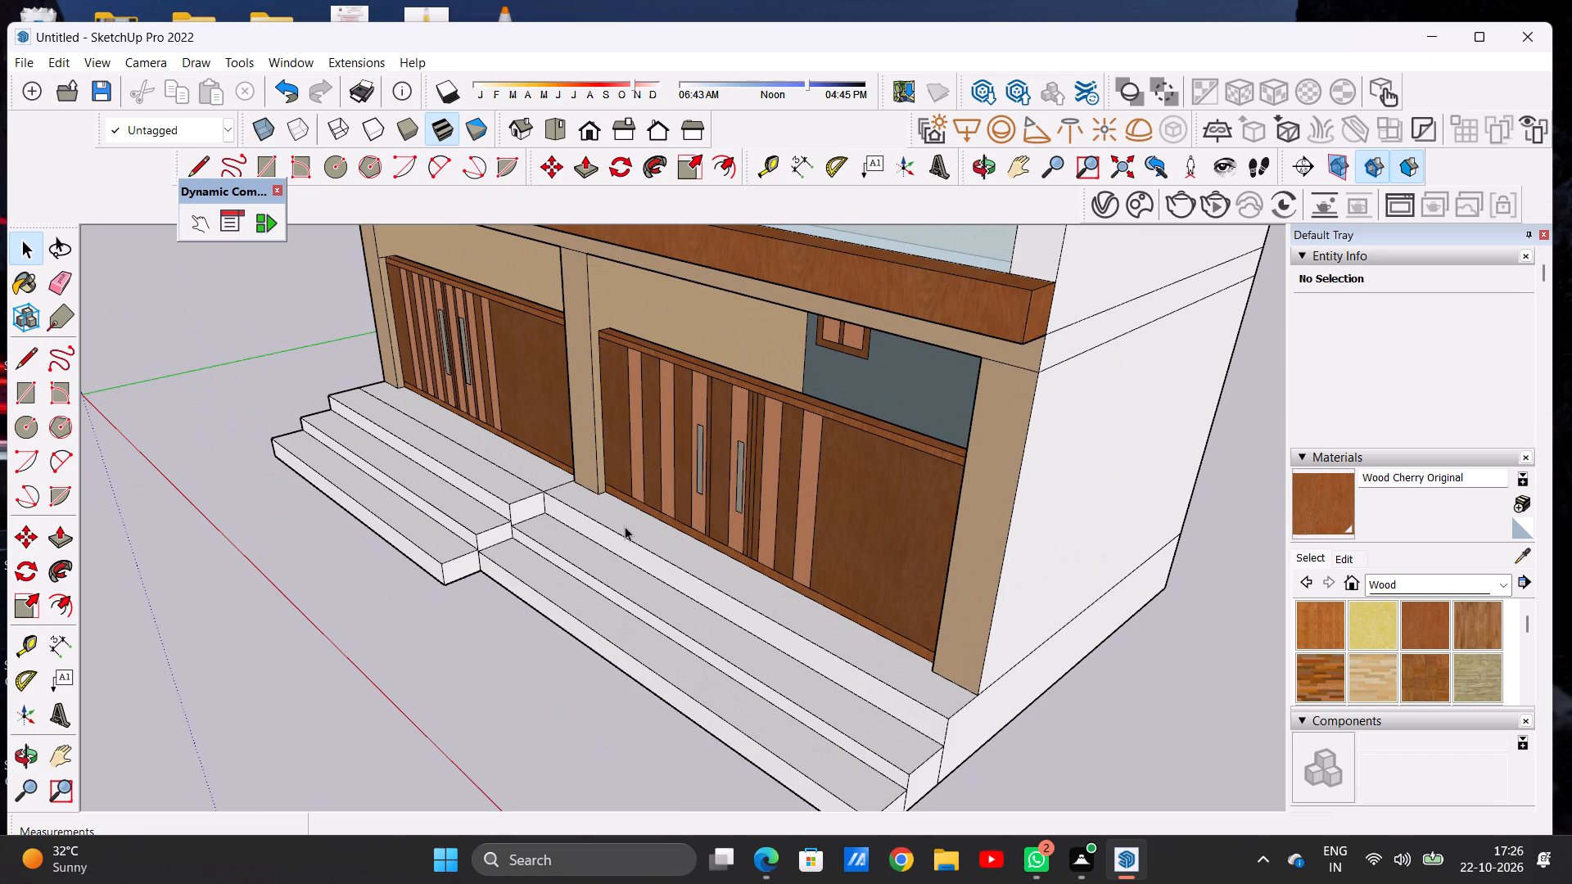
# Draw a vertical line down the right side's plinth from the end pillar's base corner to the ground edge.
pyautogui.scroll(-8, 625, 526)
pyautogui.scroll(-2, 718, 639)
pyautogui.scroll(13, 718, 624)
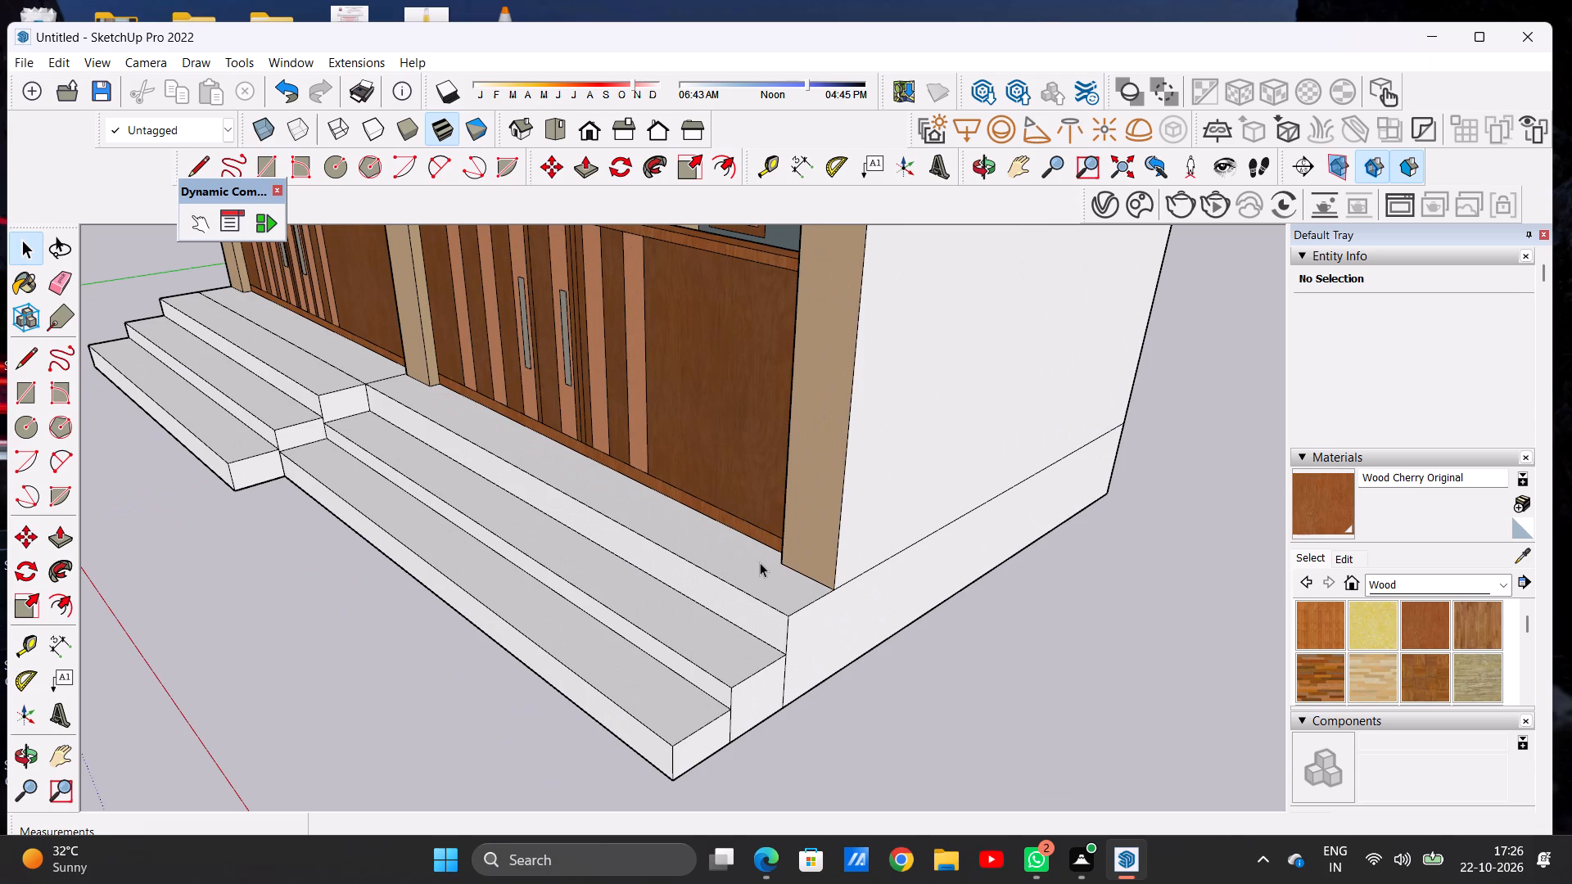
pyautogui.scroll(-7, 757, 562)
pyautogui.scroll(7, 823, 620)
pyautogui.press('l')
pyautogui.scroll(6, 785, 602)
pyautogui.click(743, 445)
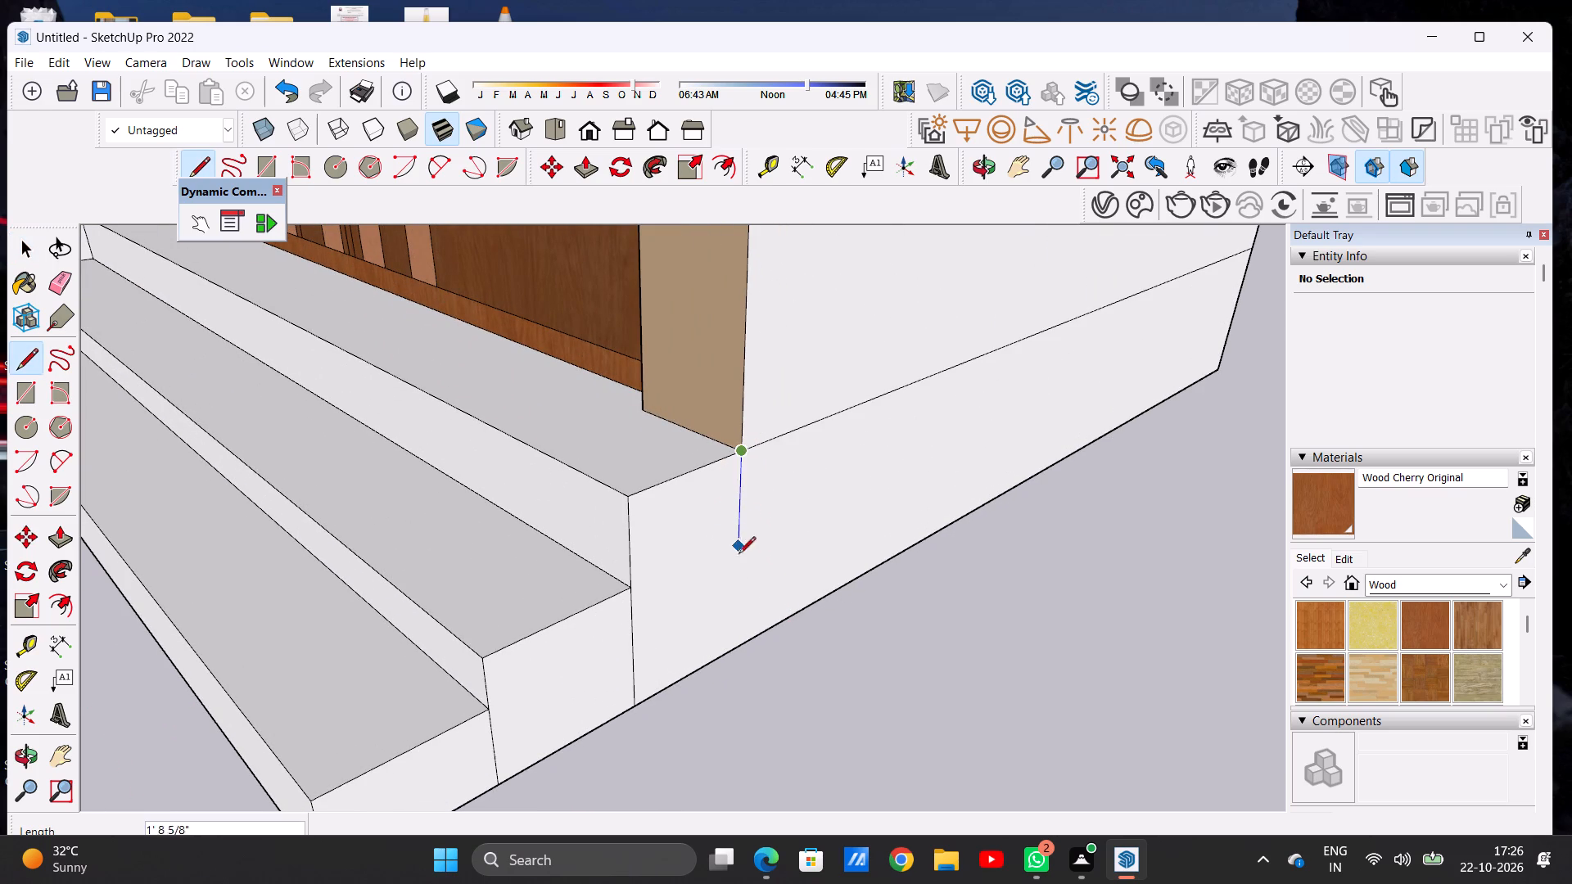
pyautogui.click(734, 646)
pyautogui.press('space')
pyautogui.scroll(-9, 783, 516)
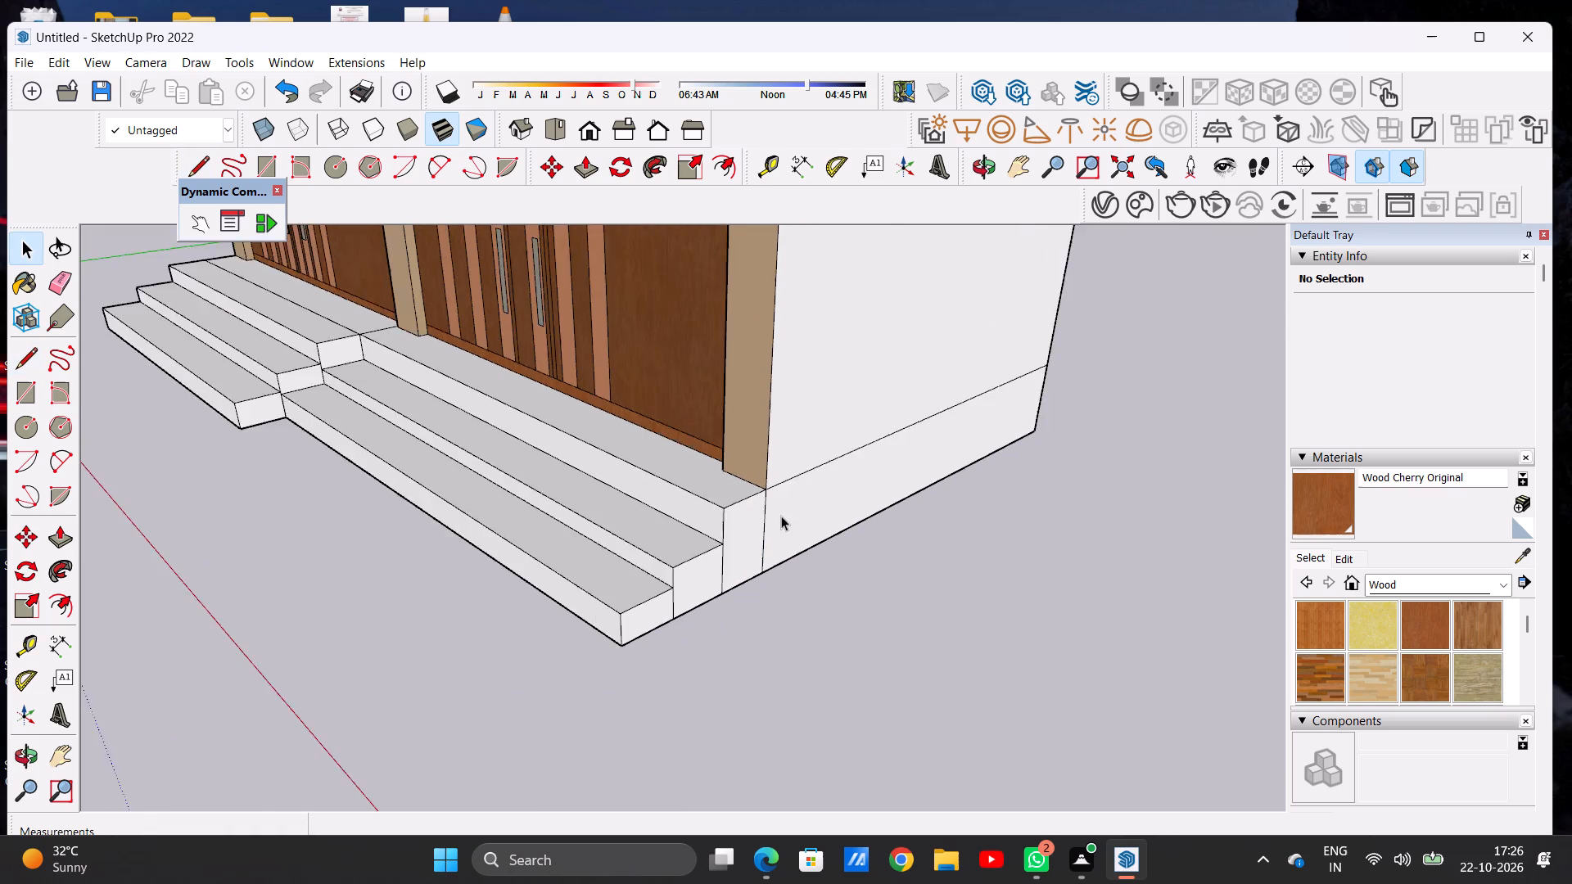
# Draw a vertical line about 3' 7" long down the left side's plinth from the end pillar's base corner to the ground edge.
pyautogui.scroll(-9, 781, 516)
pyautogui.moveTo(394, 512); pyautogui.dragTo(905, 516, button='middle')
pyautogui.scroll(1, 923, 471)
pyautogui.scroll(-7, 879, 412)
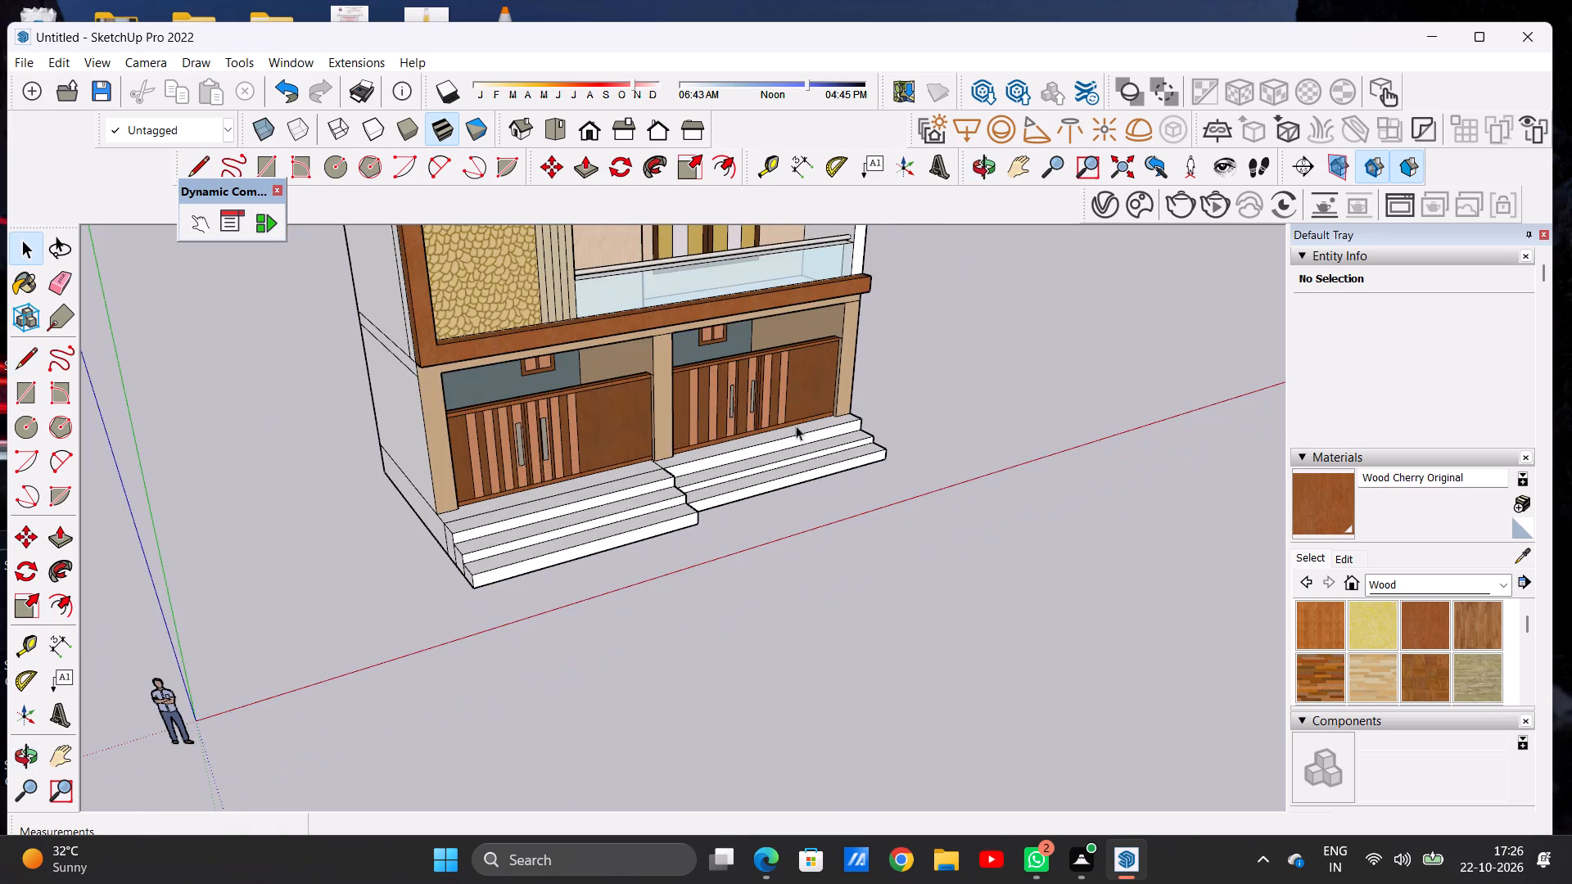
pyautogui.scroll(8, 505, 574)
pyautogui.moveTo(383, 556); pyautogui.dragTo(661, 498, button='middle')
pyautogui.scroll(2, 581, 506)
pyautogui.scroll(-1, 581, 507)
pyautogui.scroll(1, 581, 507)
pyautogui.scroll(-1, 581, 507)
pyautogui.scroll(1, 581, 507)
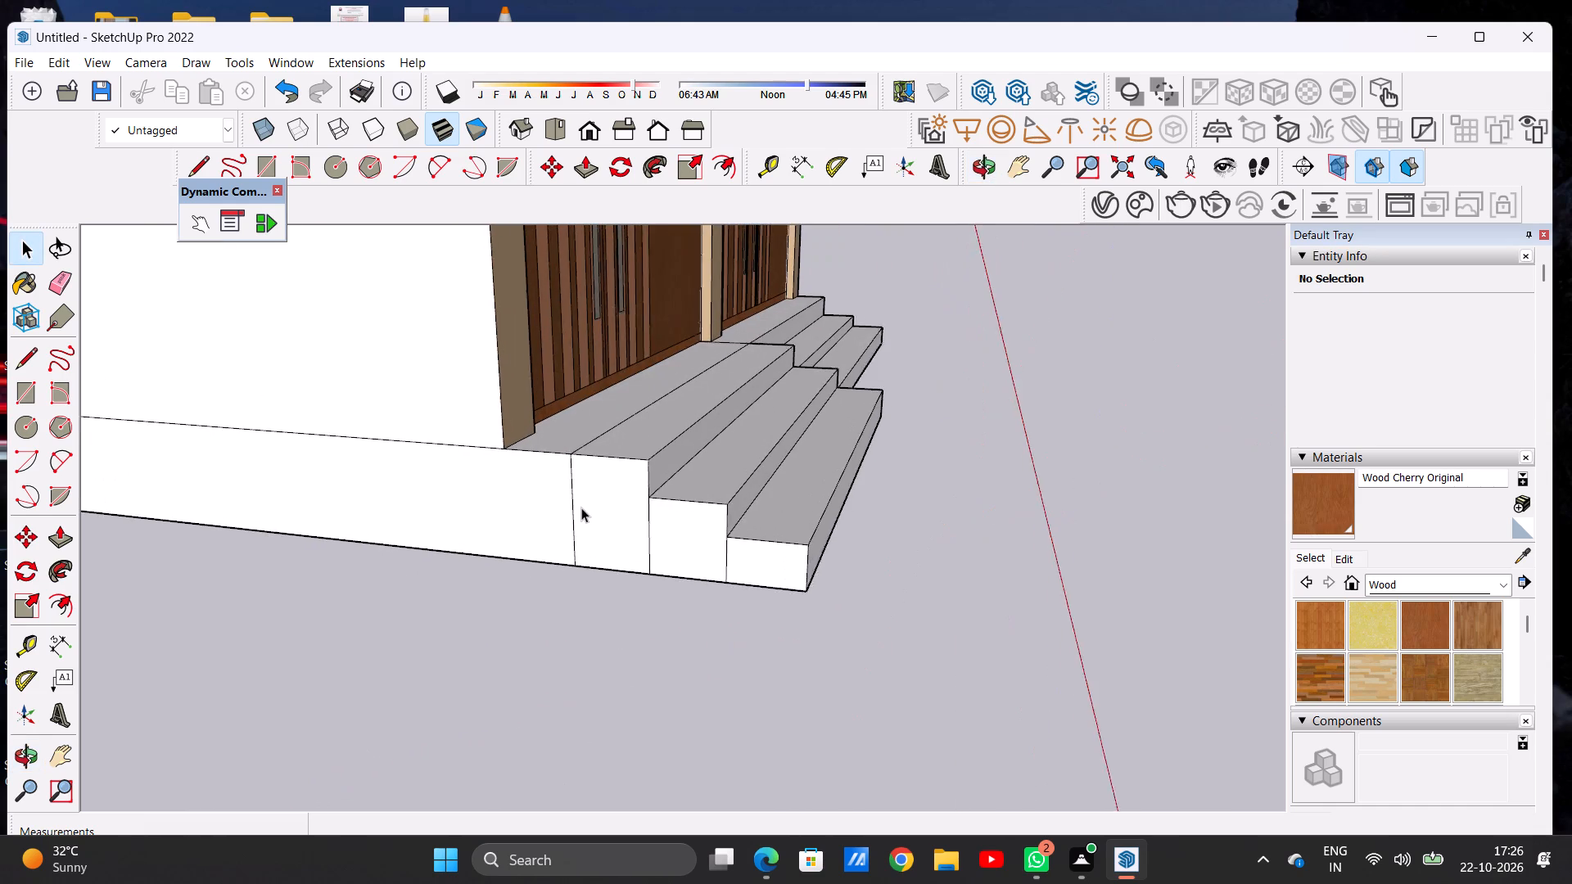
pyautogui.scroll(1, 581, 507)
pyautogui.press('l')
pyautogui.scroll(5, 485, 449)
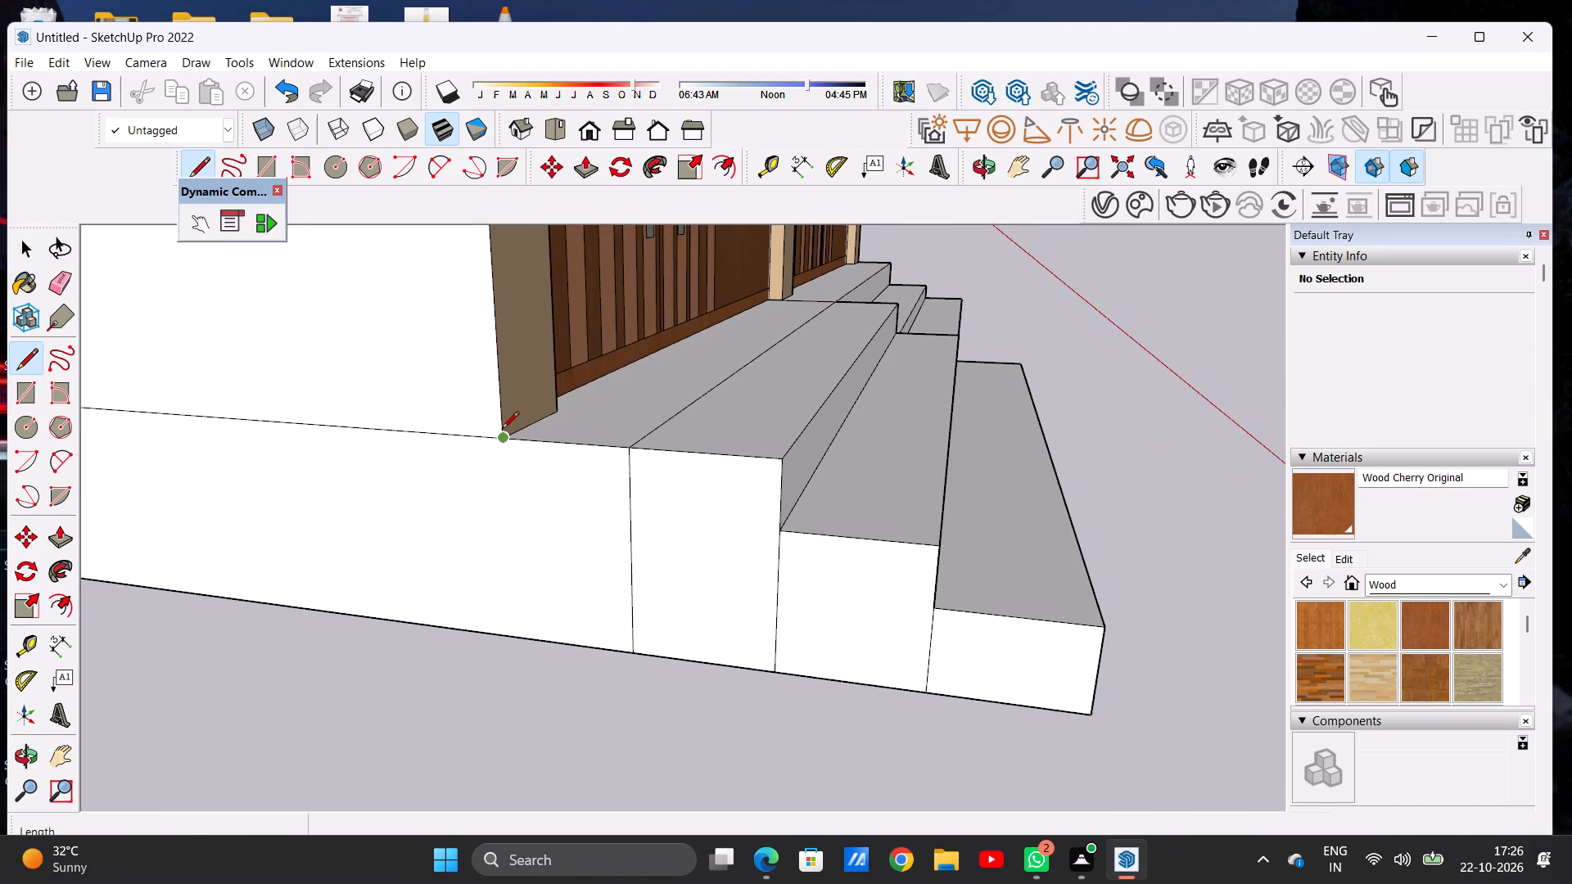
pyautogui.click(502, 430)
pyautogui.click(522, 632)
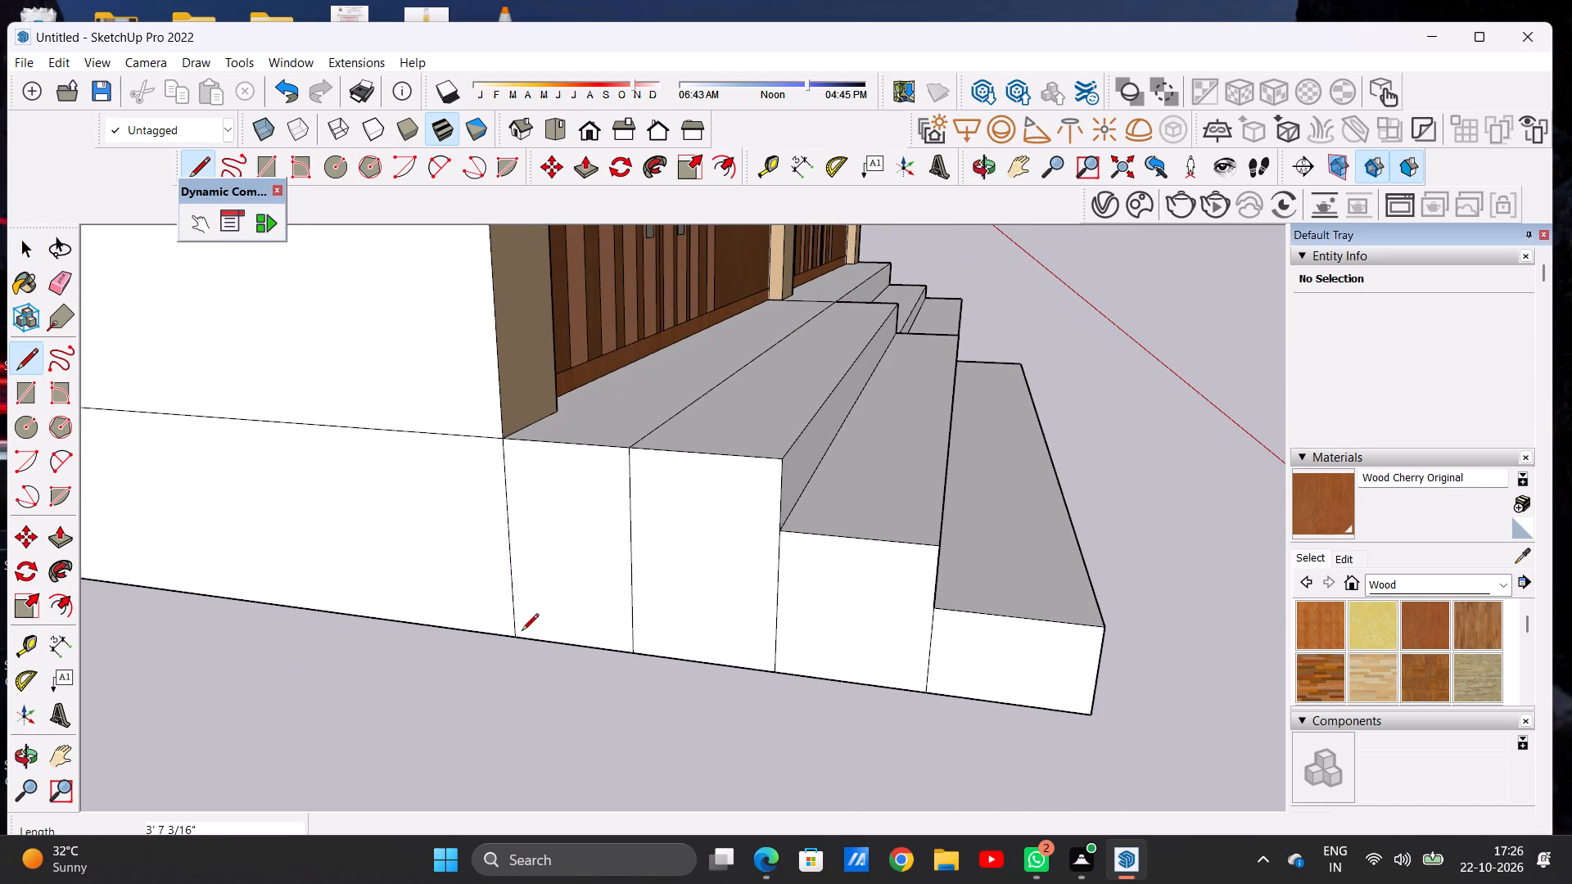
pyautogui.press('space')
# Examine the divided plinth ends and both stair flights from the left side, from above and from the right side.
pyautogui.scroll(-4, 524, 562)
pyautogui.scroll(1, 514, 629)
pyautogui.scroll(-14, 514, 629)
pyautogui.scroll(1, 833, 576)
pyautogui.moveTo(677, 577); pyautogui.dragTo(475, 576, button='middle')
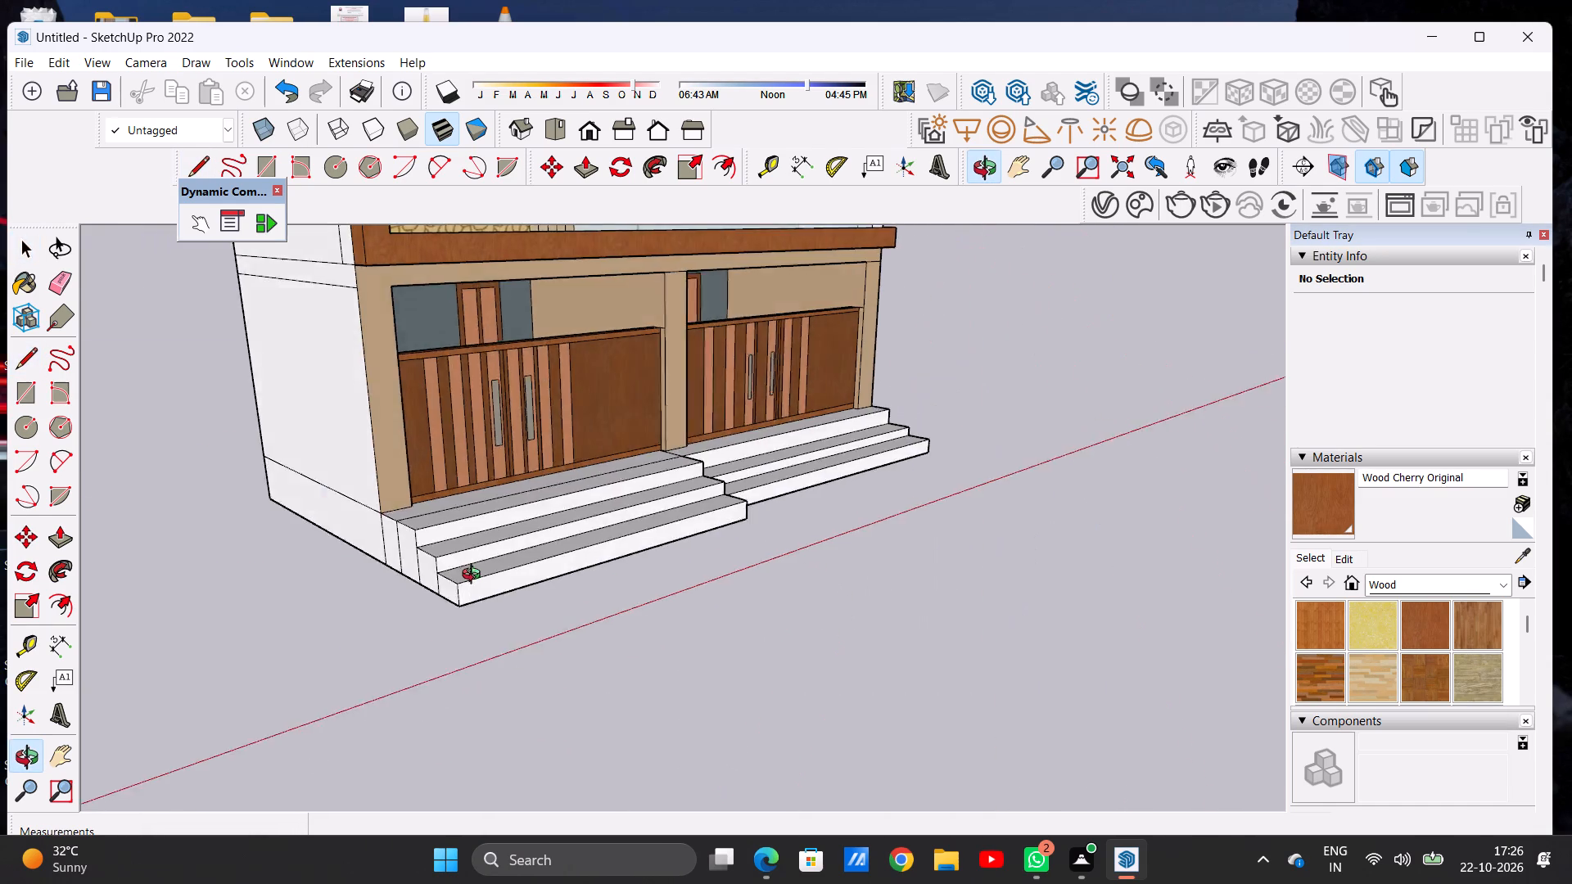
pyautogui.moveTo(475, 576); pyautogui.dragTo(119, 656, button='middle')
pyautogui.scroll(-12, 418, 609)
pyautogui.scroll(2, 482, 532)
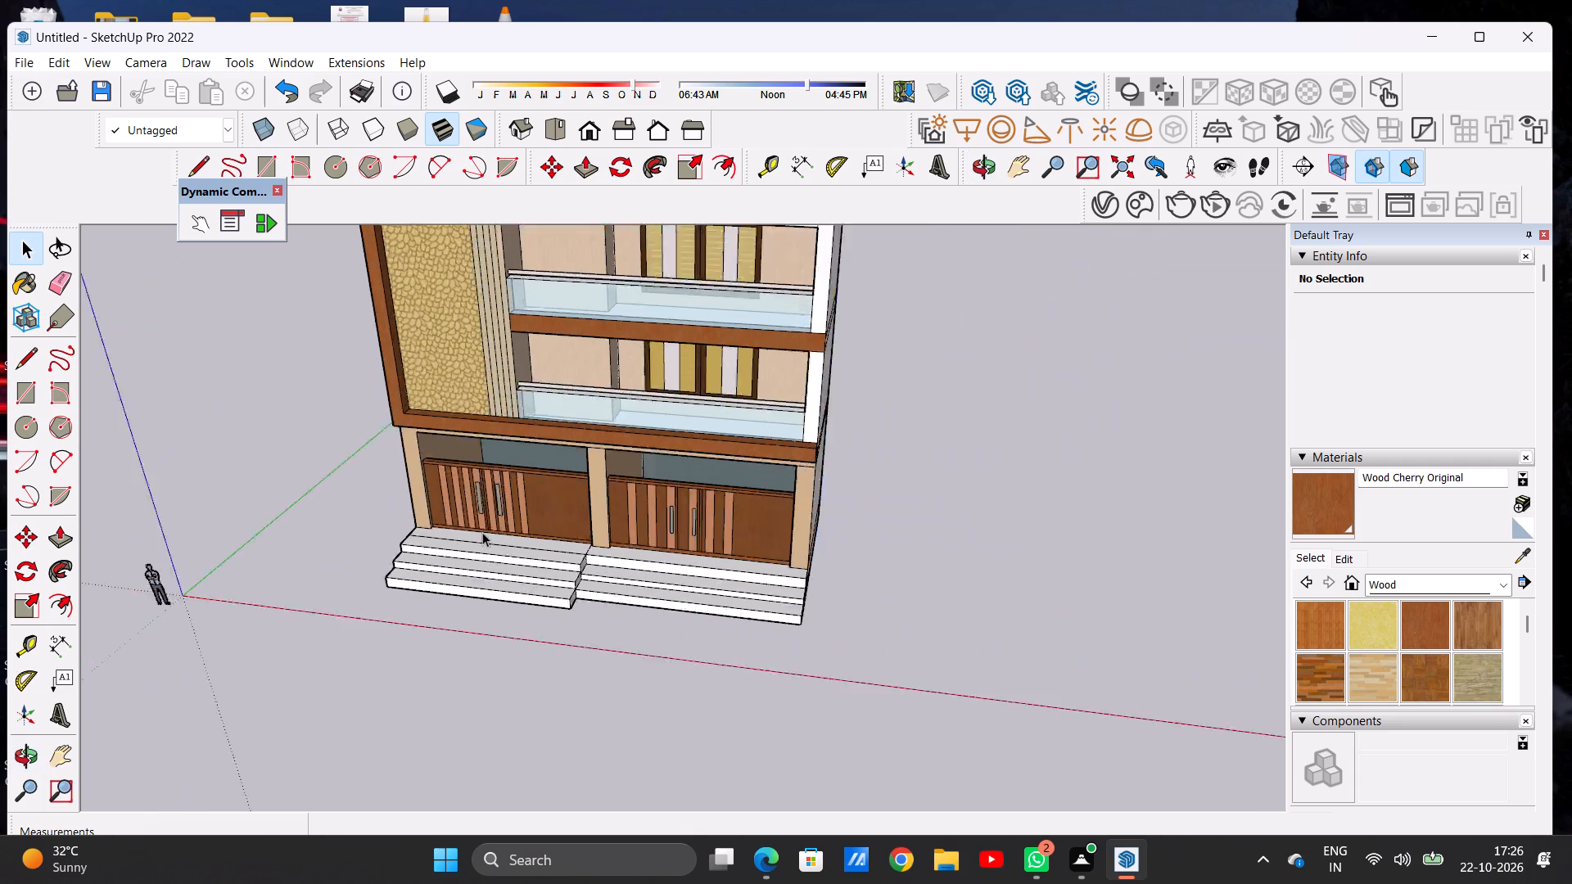
pyautogui.scroll(17, 482, 532)
pyautogui.moveTo(554, 569); pyautogui.dragTo(559, 665, button='middle')
pyautogui.scroll(-8, 598, 591)
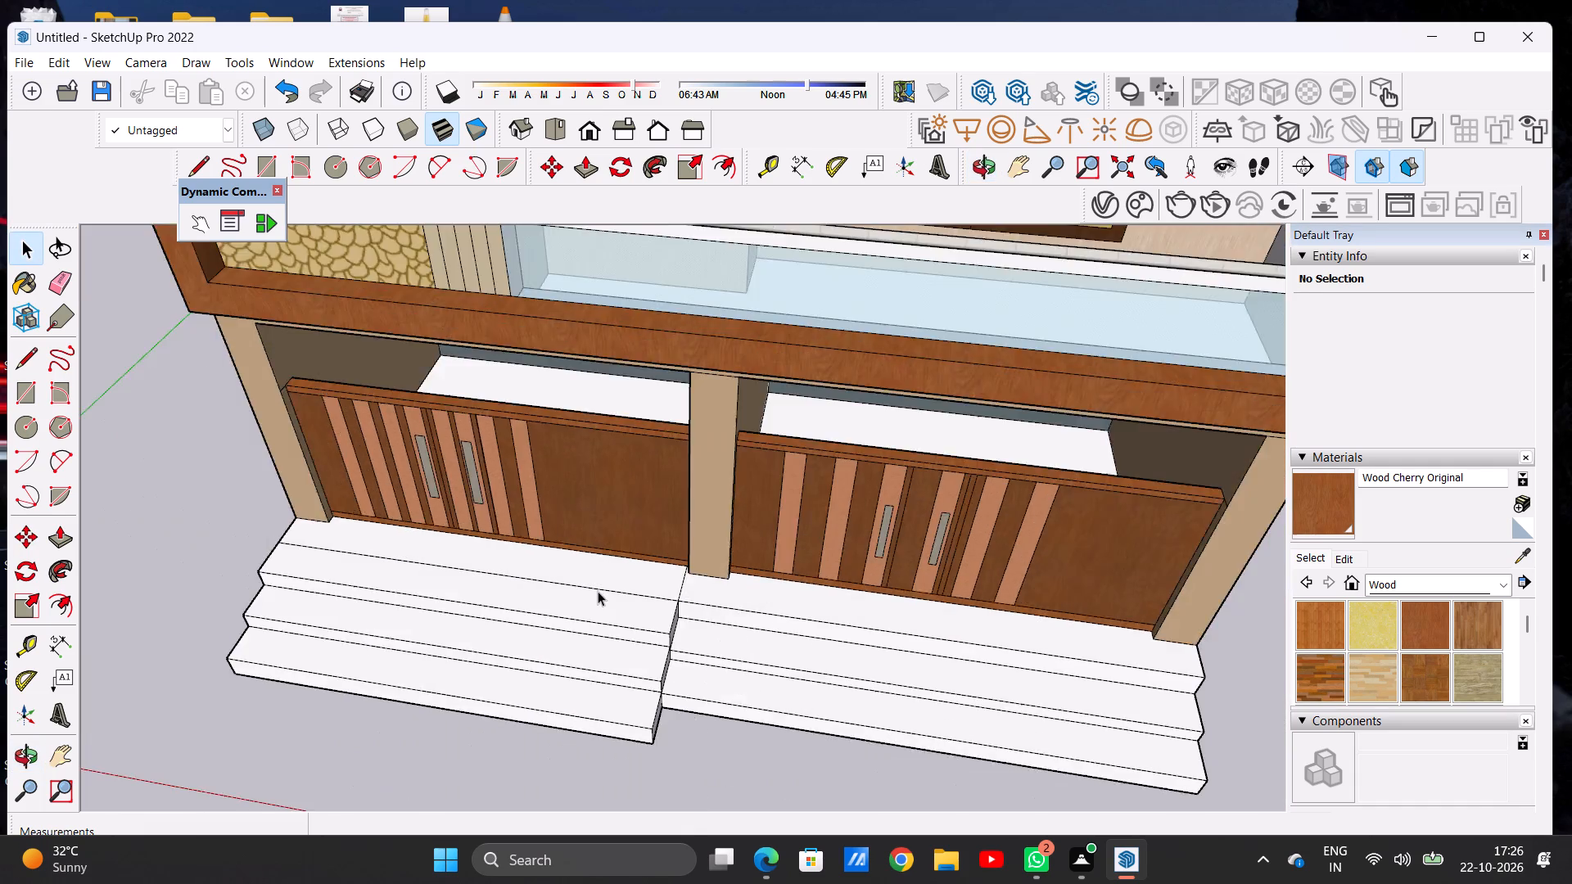
pyautogui.scroll(-9, 598, 591)
pyautogui.scroll(6, 739, 655)
pyautogui.moveTo(865, 680); pyautogui.dragTo(541, 508, button='middle')
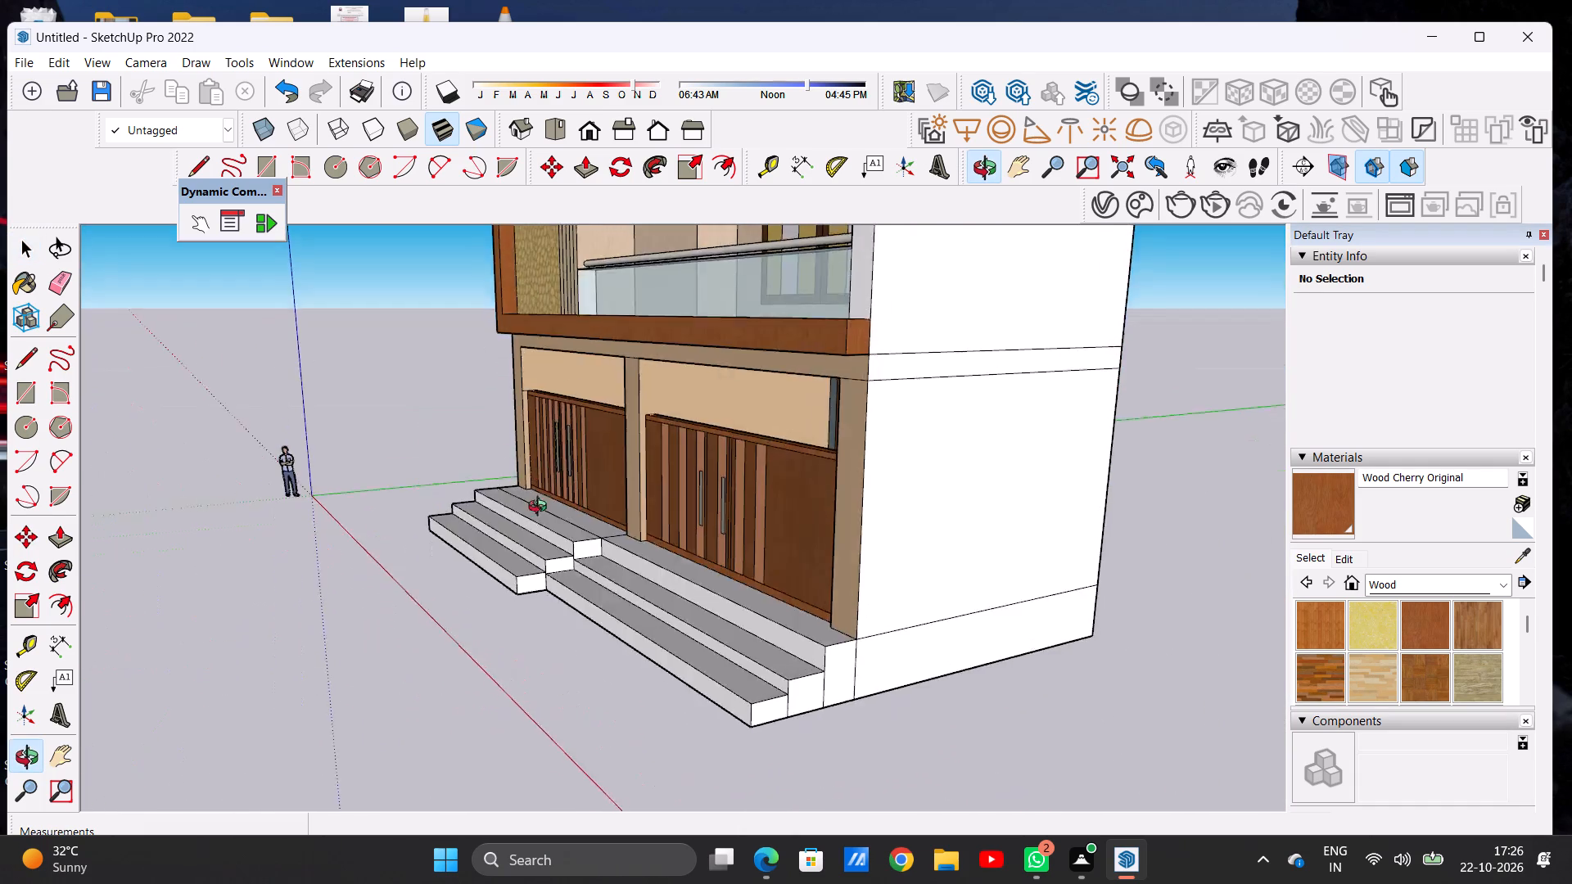
pyautogui.moveTo(541, 508); pyautogui.dragTo(549, 546, button='middle')
pyautogui.scroll(-9, 757, 515)
pyautogui.scroll(17, 783, 608)
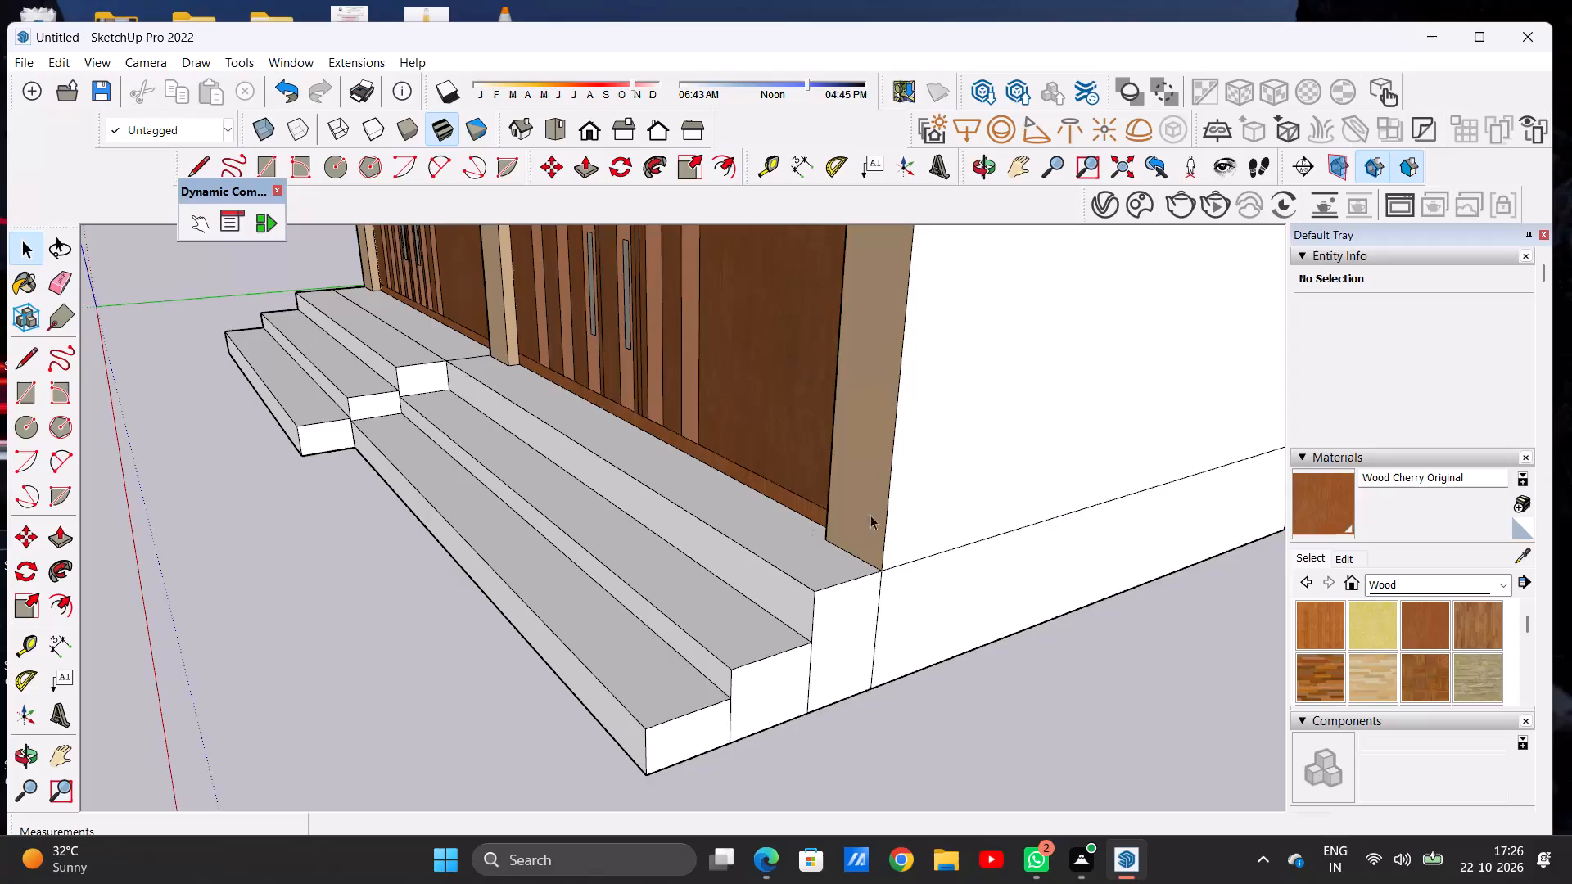
# Paint the right bay's porch floor, its top riser and the adjoining plinth end face with Granite Brown from the Stone materials.
pyautogui.click(1372, 589)
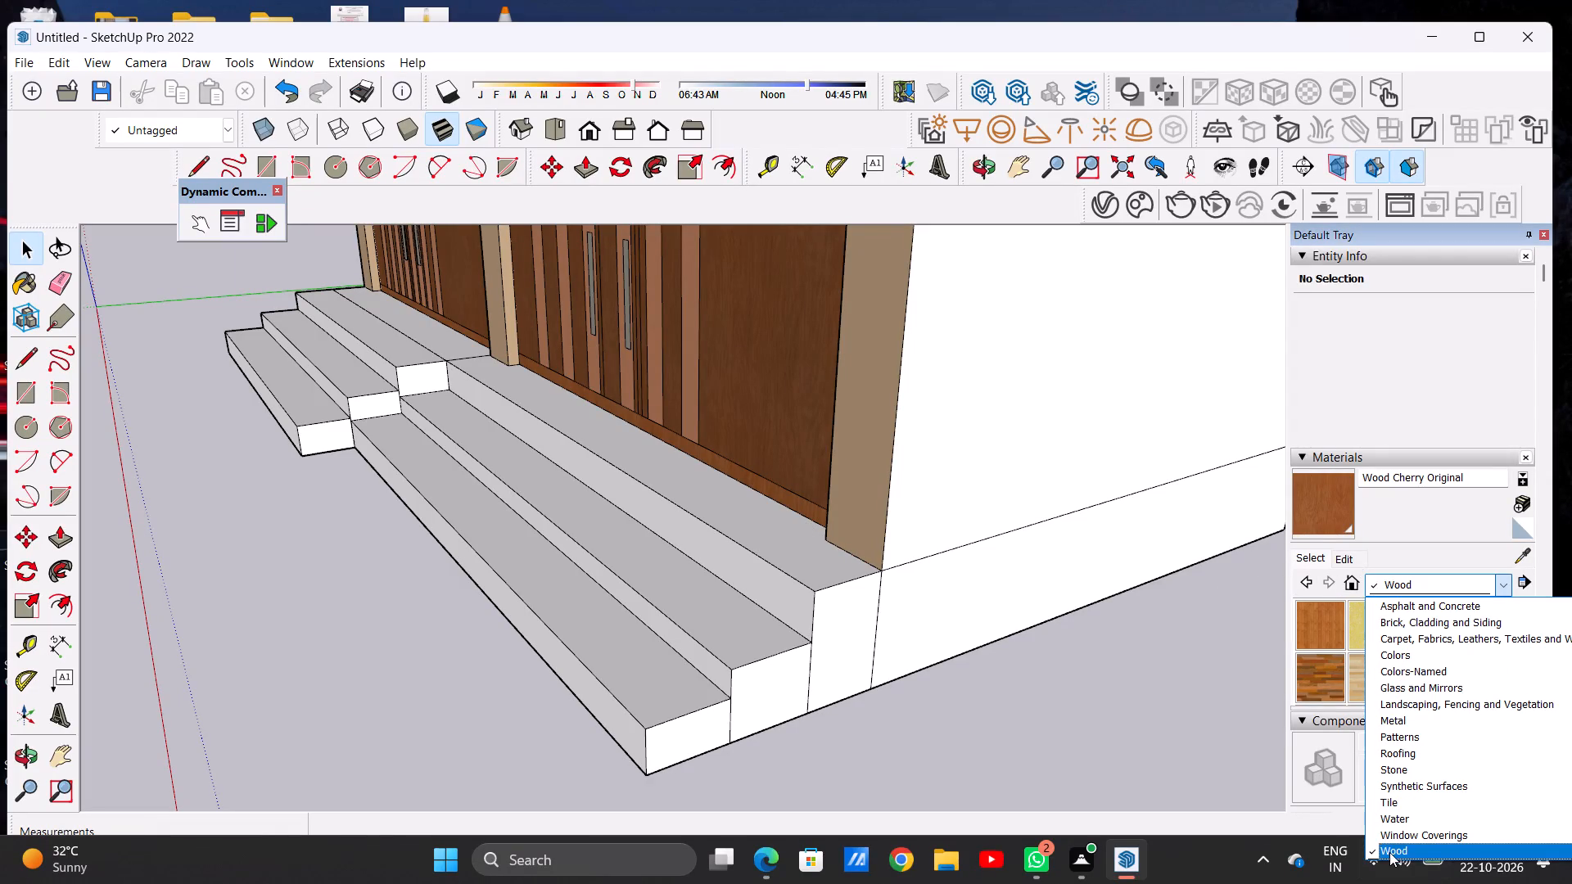
pyautogui.click(1397, 773)
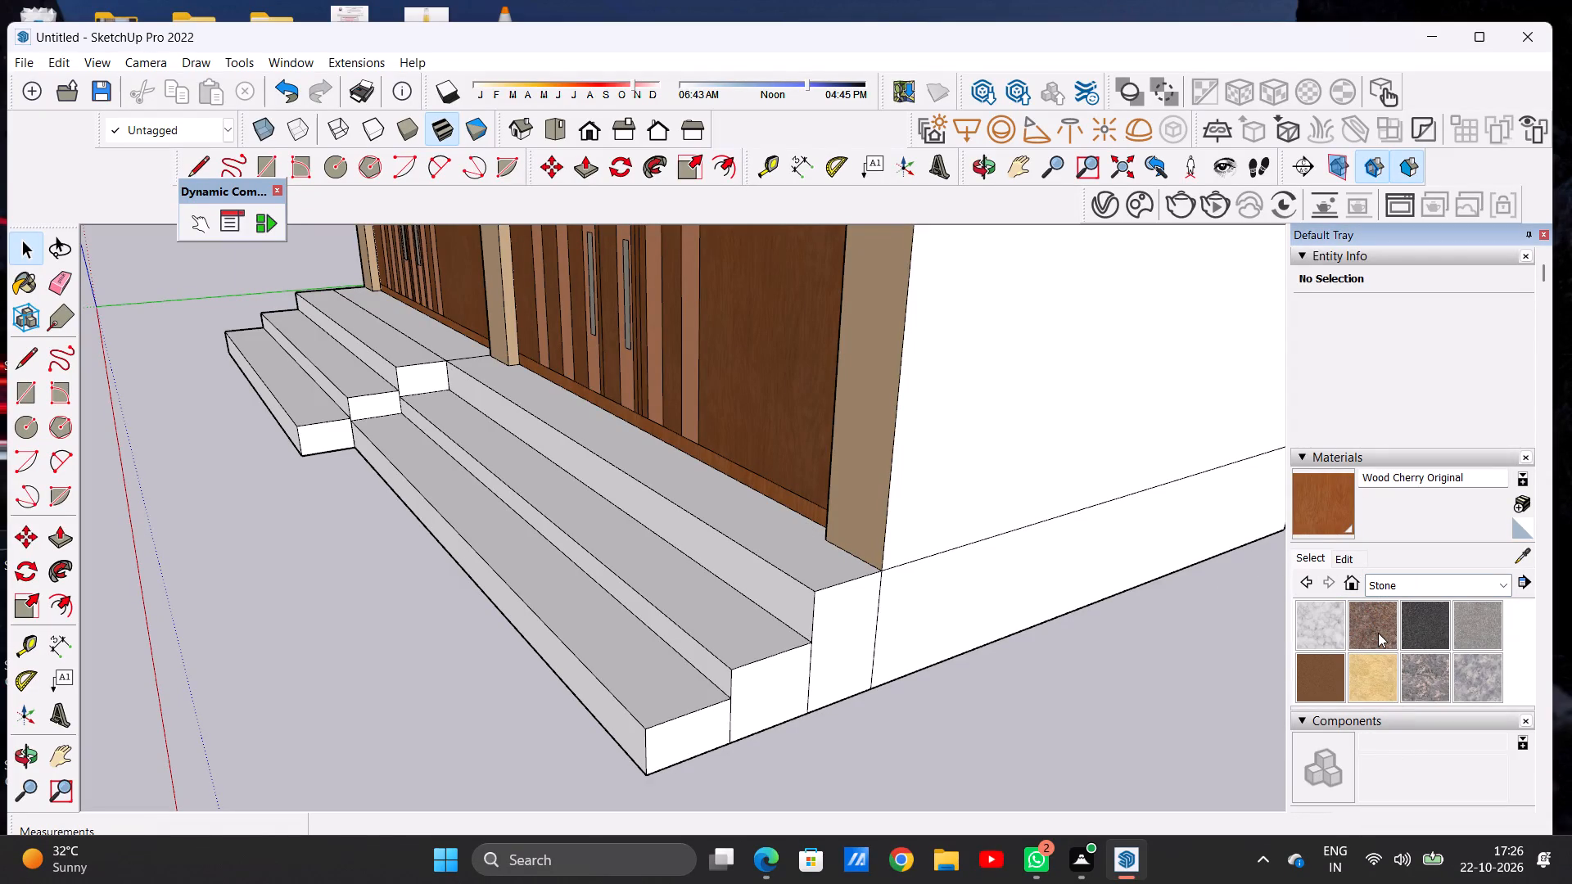
pyautogui.click(1378, 634)
pyautogui.scroll(8, 831, 560)
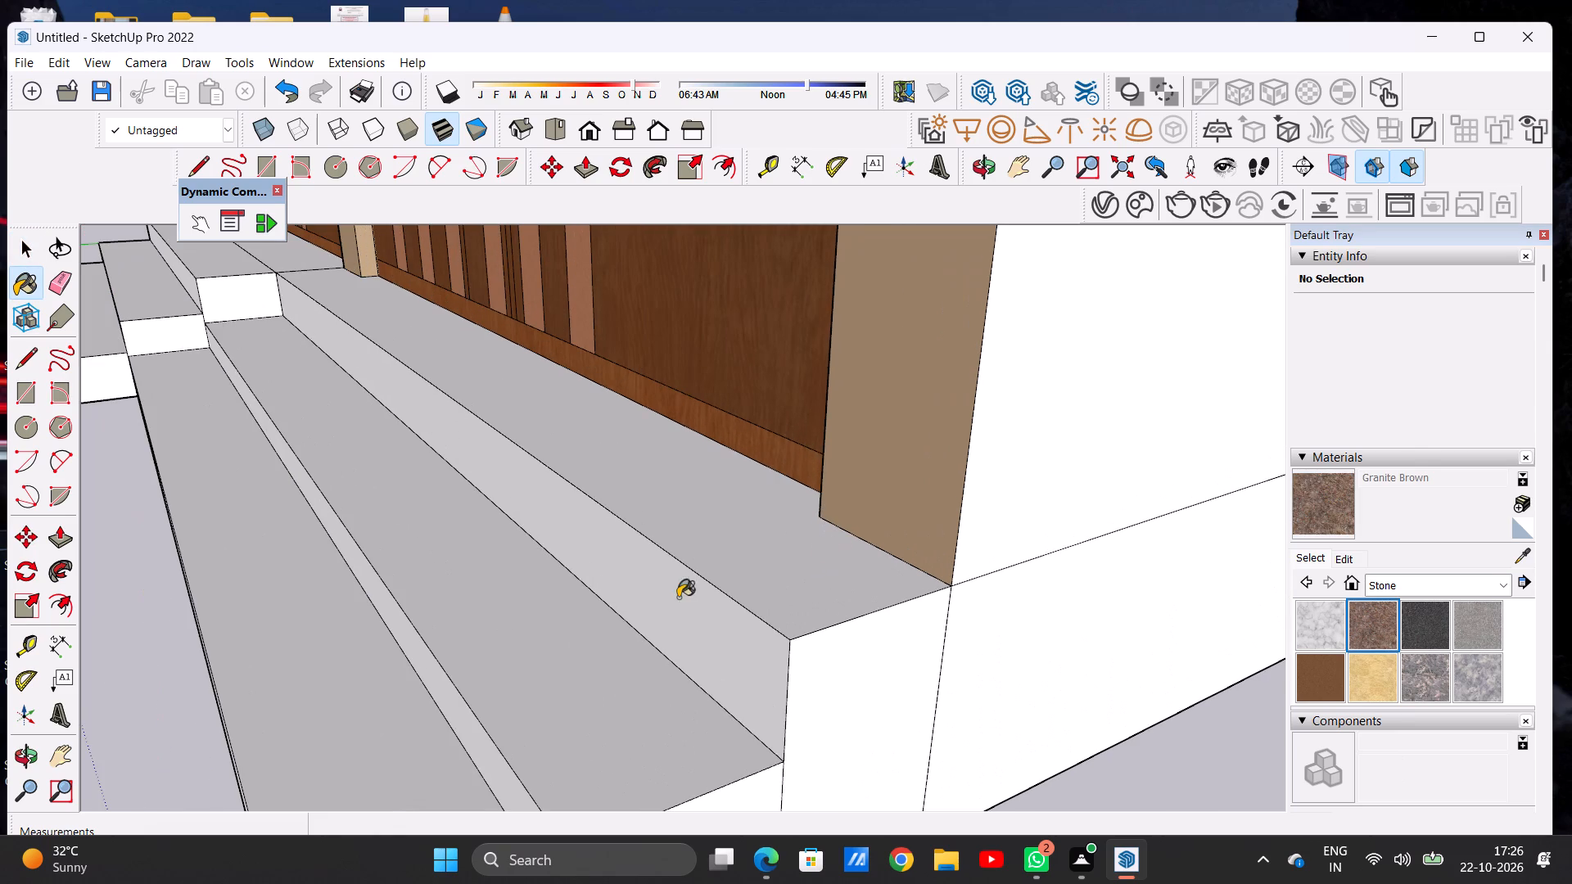
pyautogui.click(681, 598)
pyautogui.click(773, 564)
pyautogui.scroll(11, 773, 564)
pyautogui.scroll(-13, 787, 549)
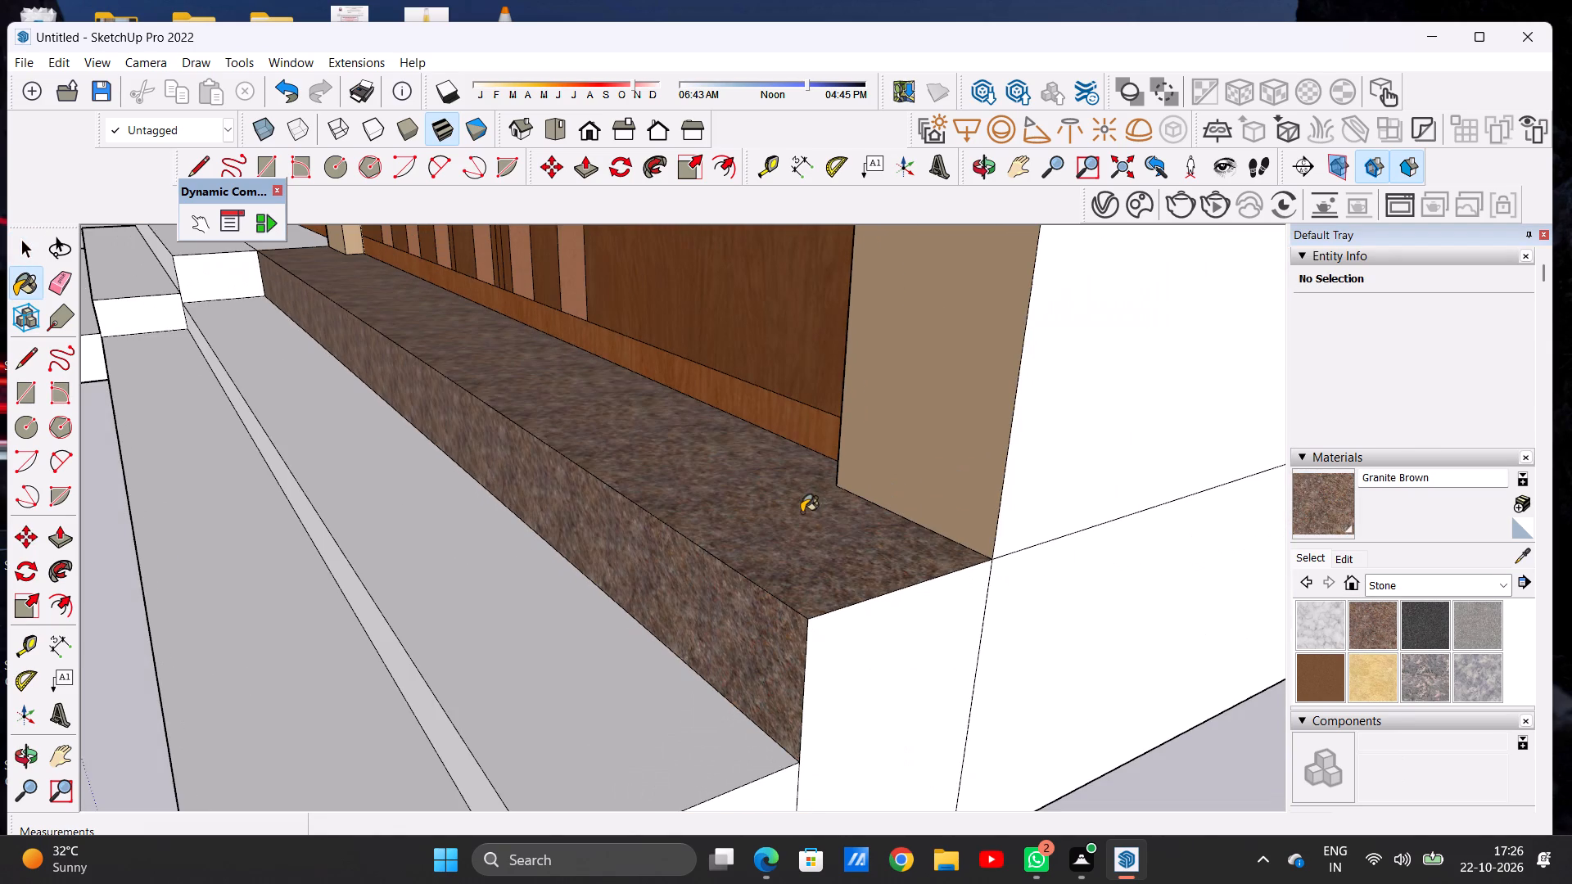
pyautogui.click(855, 610)
# Paint the tread, end face and riser of the right flight's middle step with Granite Brown.
pyautogui.click(670, 661)
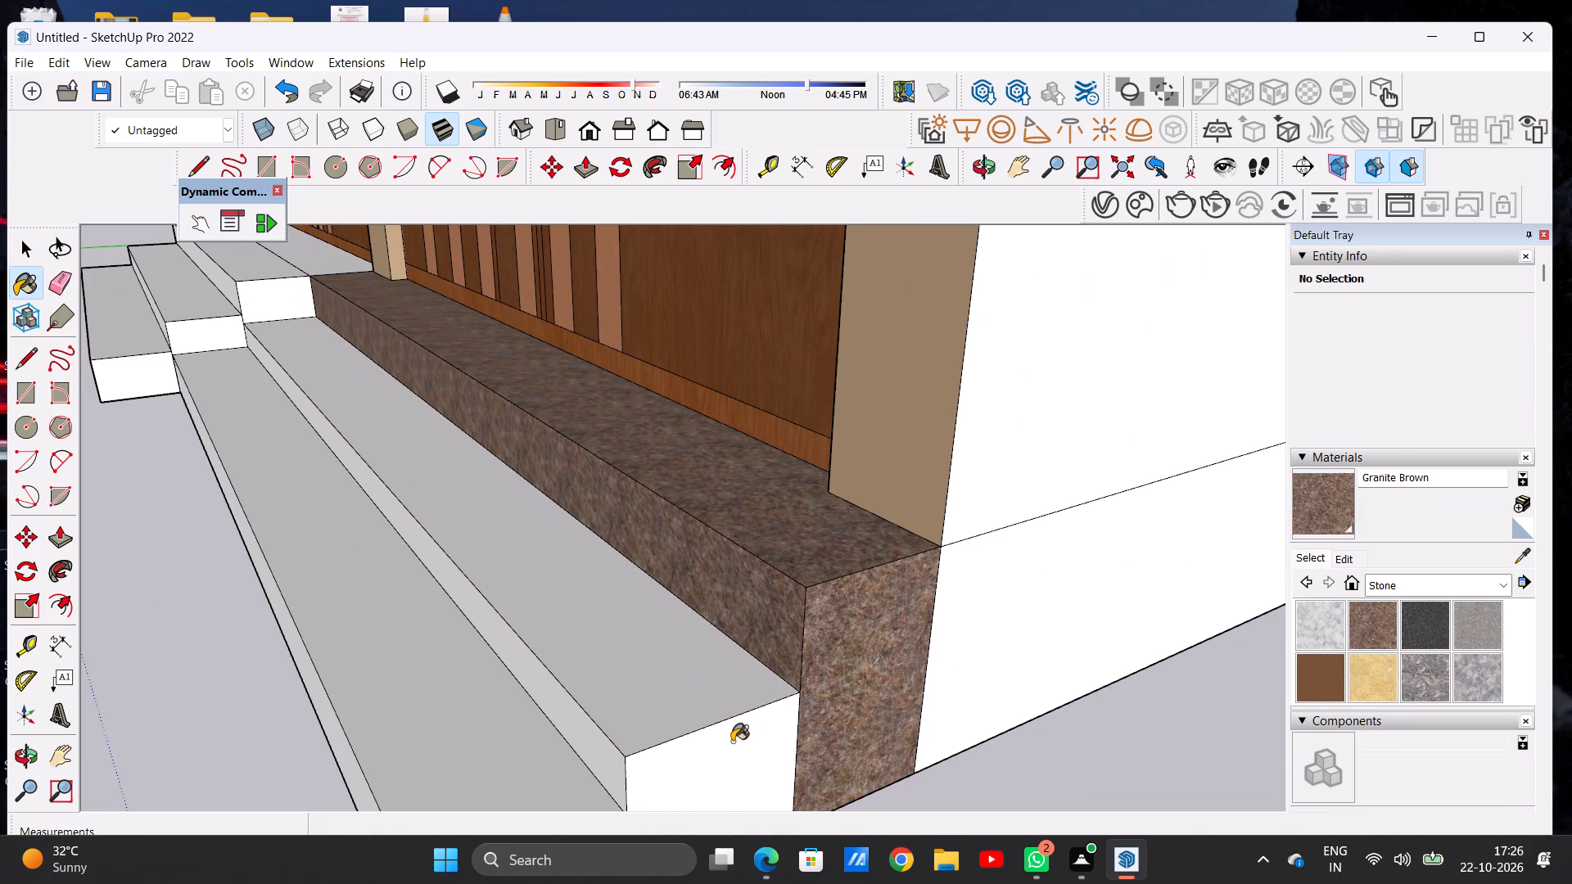
pyautogui.click(731, 742)
pyautogui.scroll(-6, 727, 652)
pyautogui.scroll(12, 639, 662)
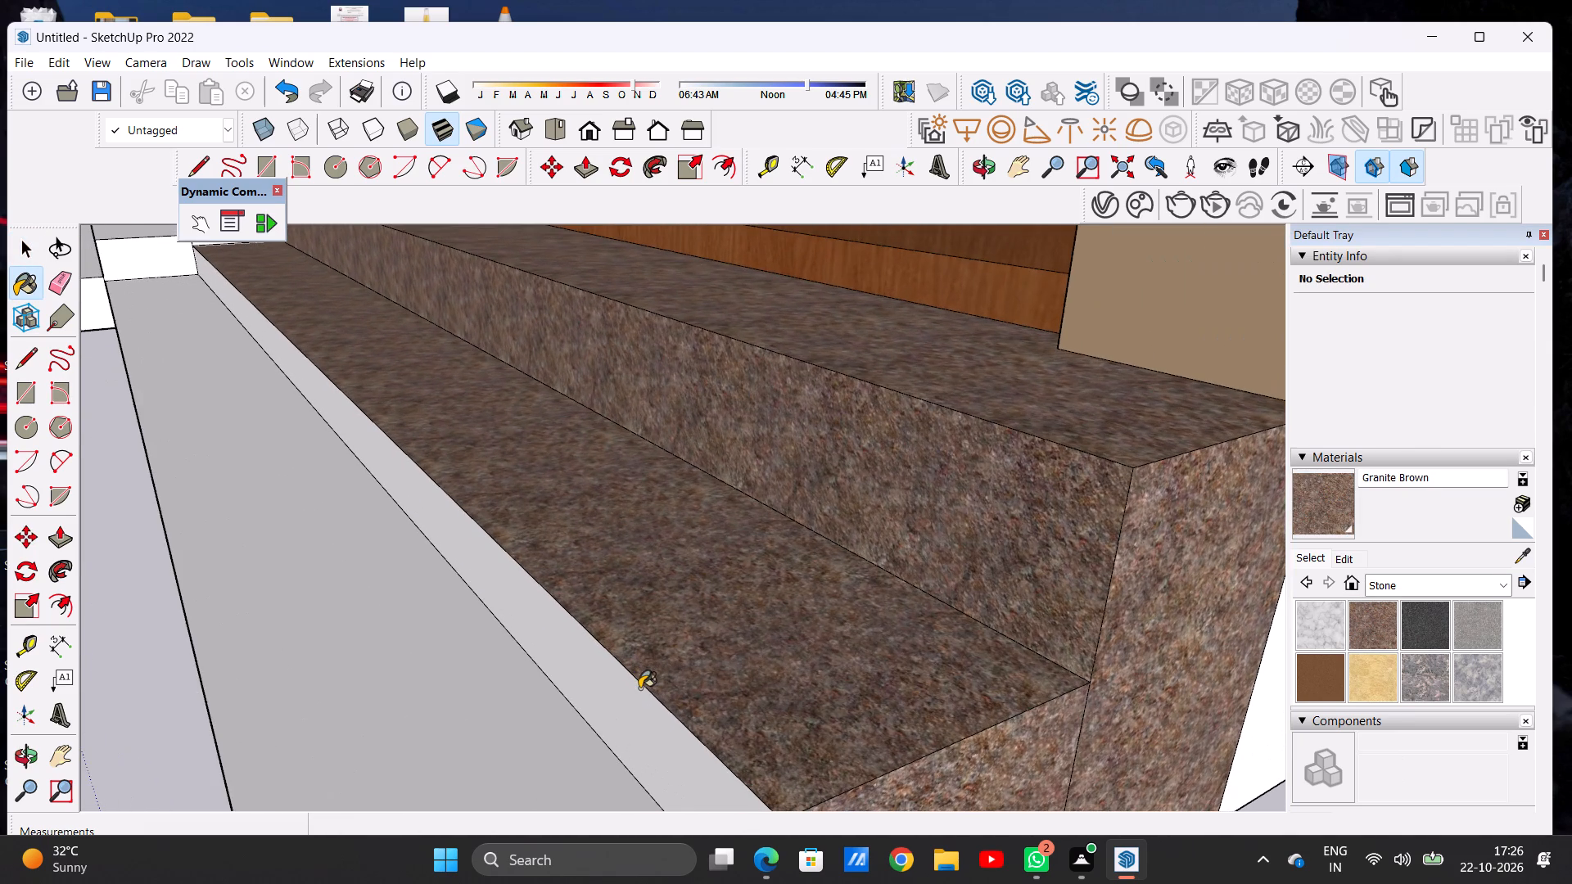
pyautogui.click(639, 688)
pyautogui.scroll(-19, 683, 678)
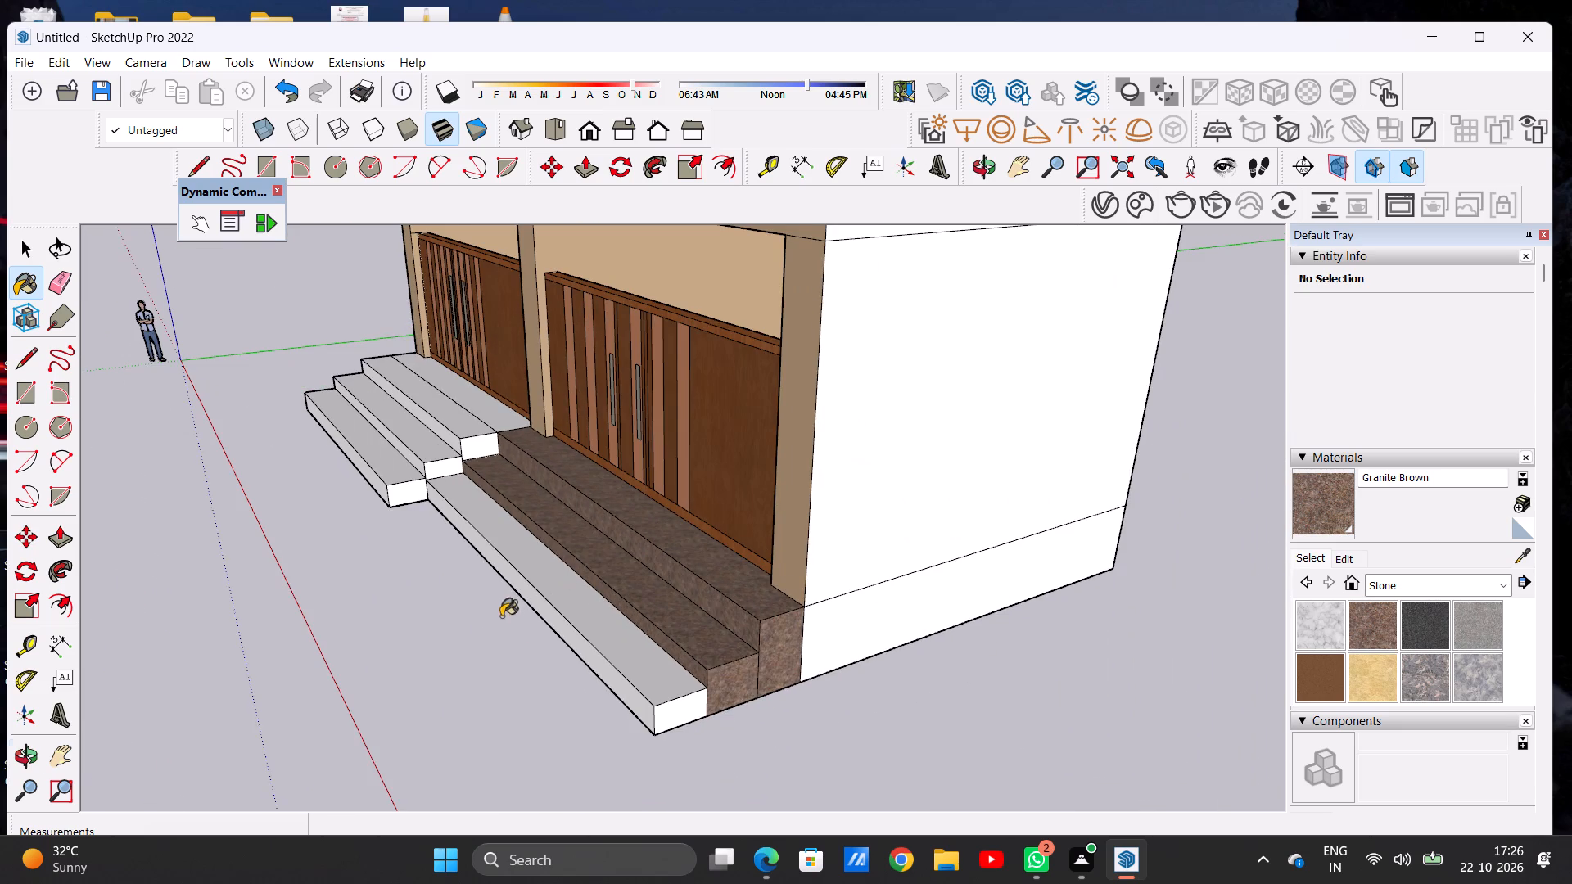
# Paint the tread, end face and front riser of the right flight's bottom step with Granite Brown.
pyautogui.moveTo(501, 616); pyautogui.dragTo(457, 687, button='middle')
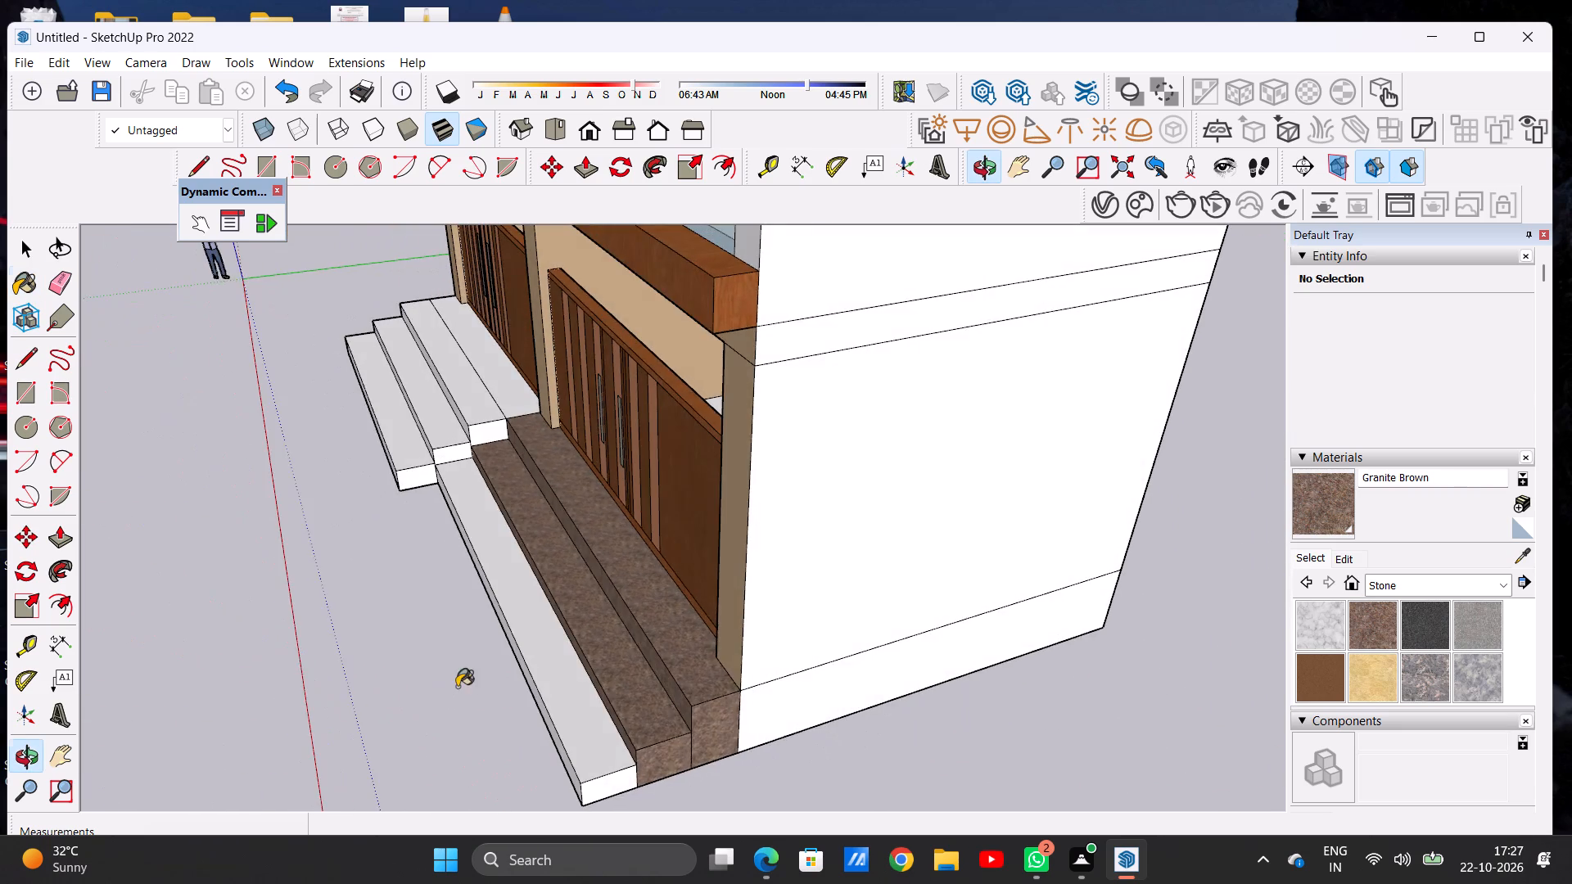
pyautogui.scroll(6, 581, 713)
pyautogui.click(581, 713)
pyautogui.scroll(-6, 640, 594)
pyautogui.scroll(11, 609, 744)
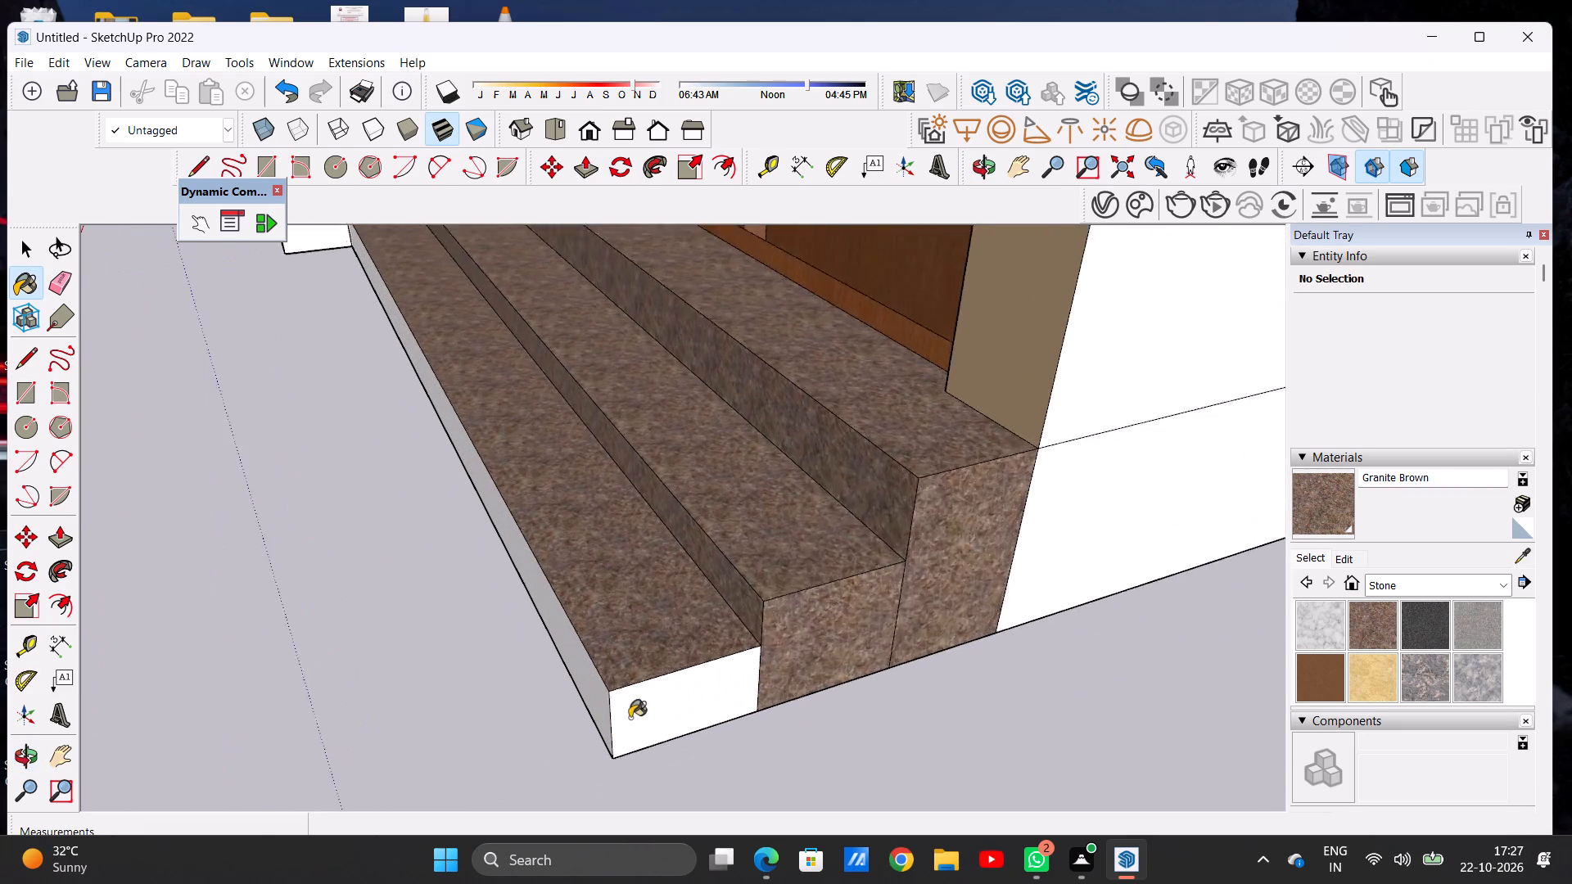
pyautogui.scroll(2, 630, 718)
pyautogui.click(662, 669)
pyautogui.scroll(-7, 661, 662)
pyautogui.moveTo(546, 721); pyautogui.dragTo(821, 651, button='middle')
pyautogui.scroll(2, 824, 611)
pyautogui.scroll(-1, 824, 611)
pyautogui.scroll(5, 824, 611)
pyautogui.click(824, 611)
pyautogui.scroll(-20, 804, 629)
pyautogui.scroll(-7, 804, 629)
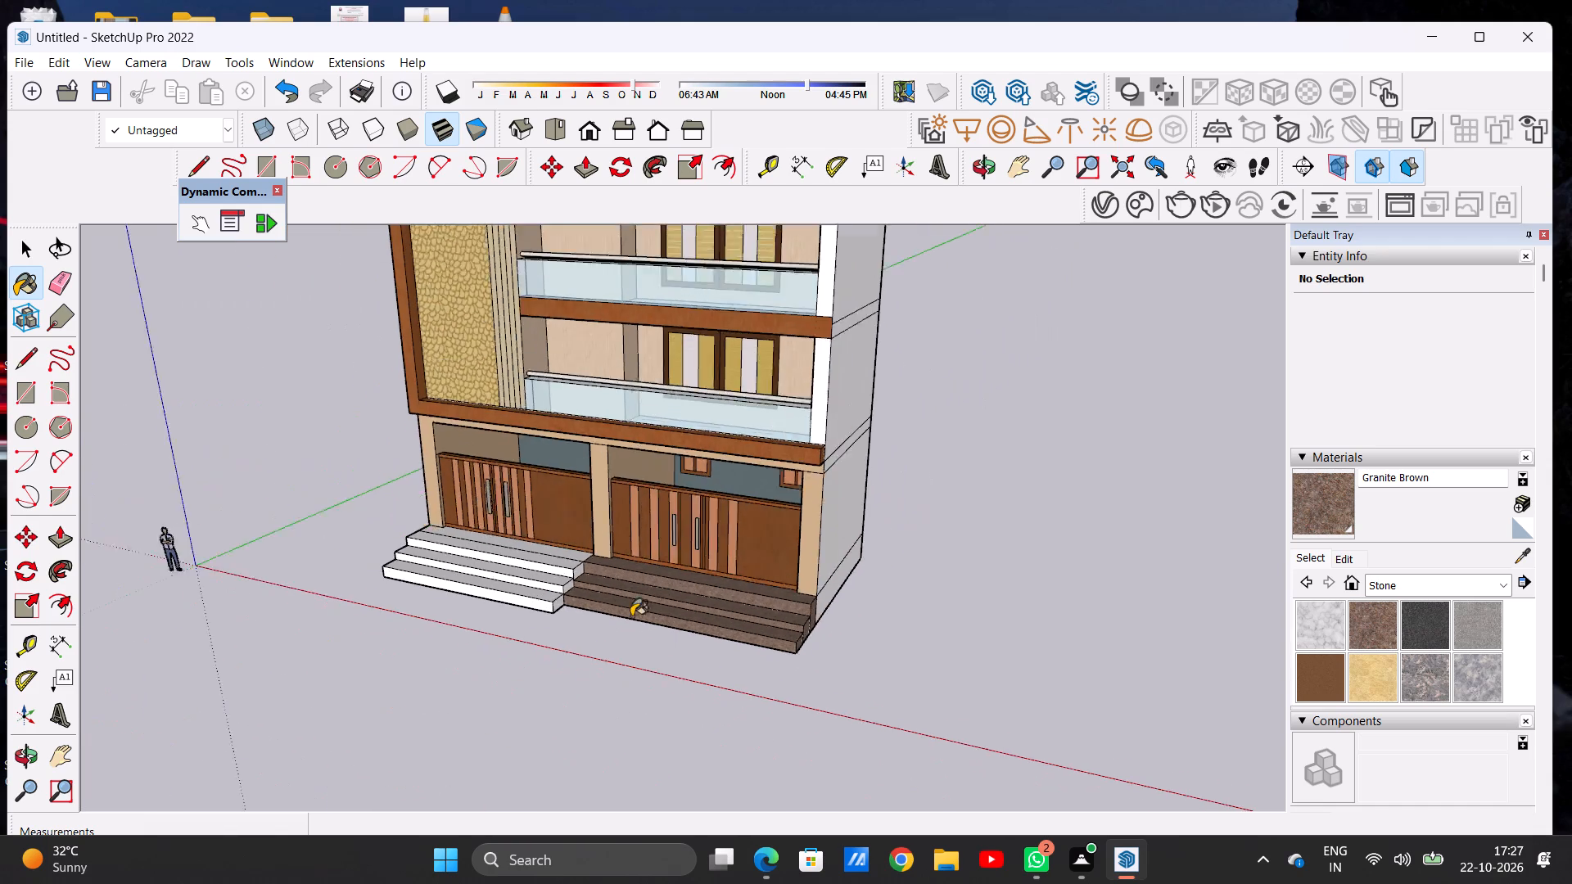
# Paint both strips of the left bay's porch floor and its top riser with Stone Brushed Khaki.
pyautogui.scroll(-2, 631, 616)
pyautogui.scroll(6, 609, 561)
pyautogui.moveTo(521, 670); pyautogui.dragTo(806, 670, button='middle')
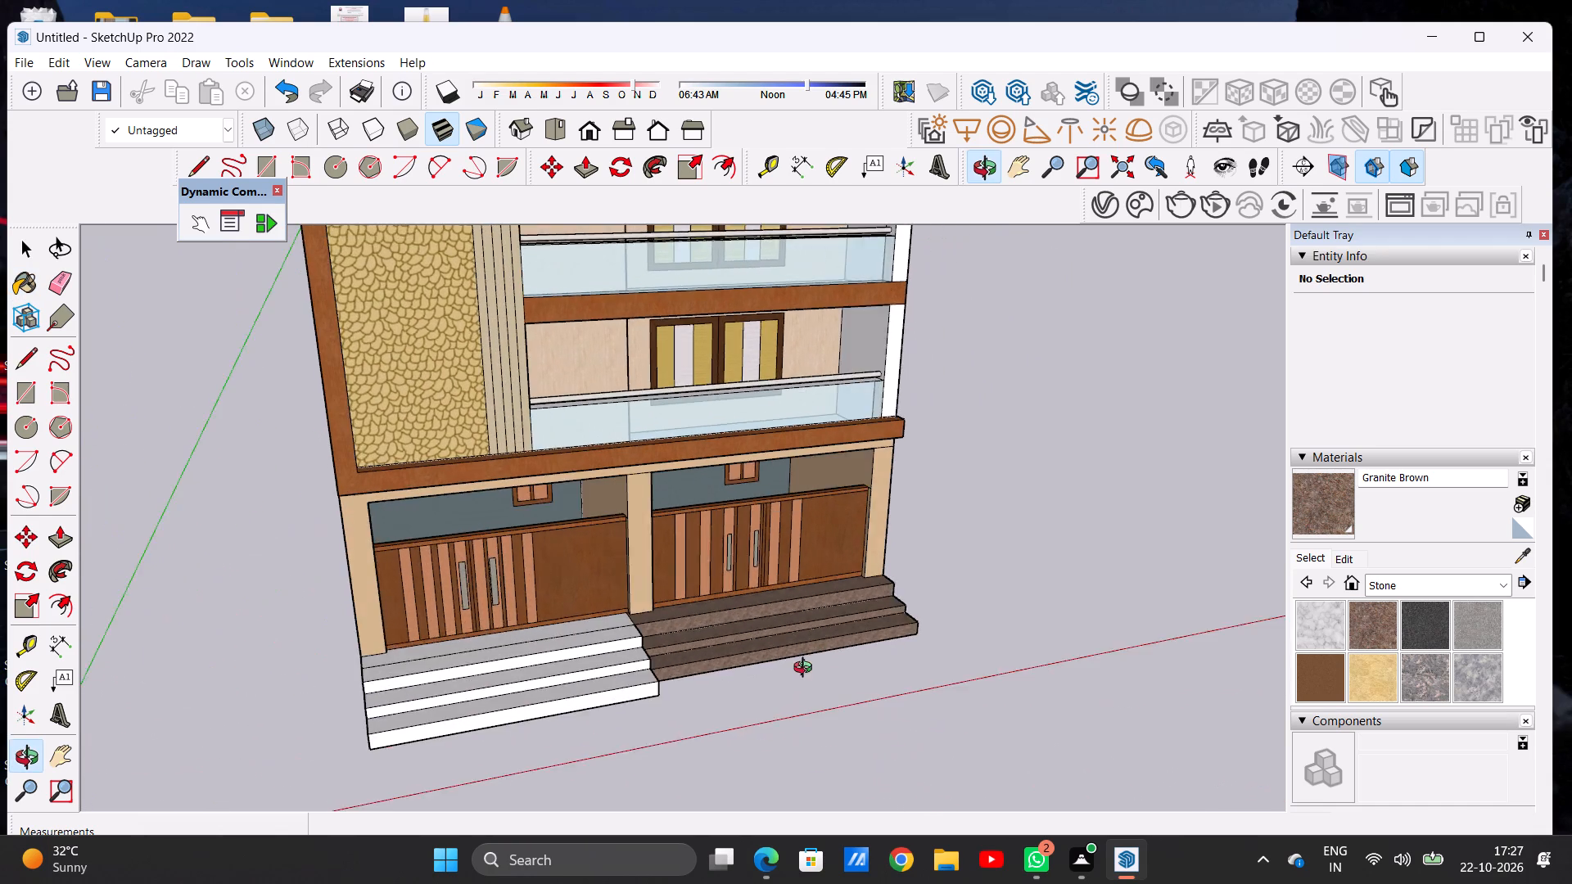
pyautogui.moveTo(806, 670); pyautogui.dragTo(906, 647, button='middle')
pyautogui.middleClick(906, 647)
pyautogui.scroll(-6, 684, 652)
pyautogui.scroll(14, 615, 681)
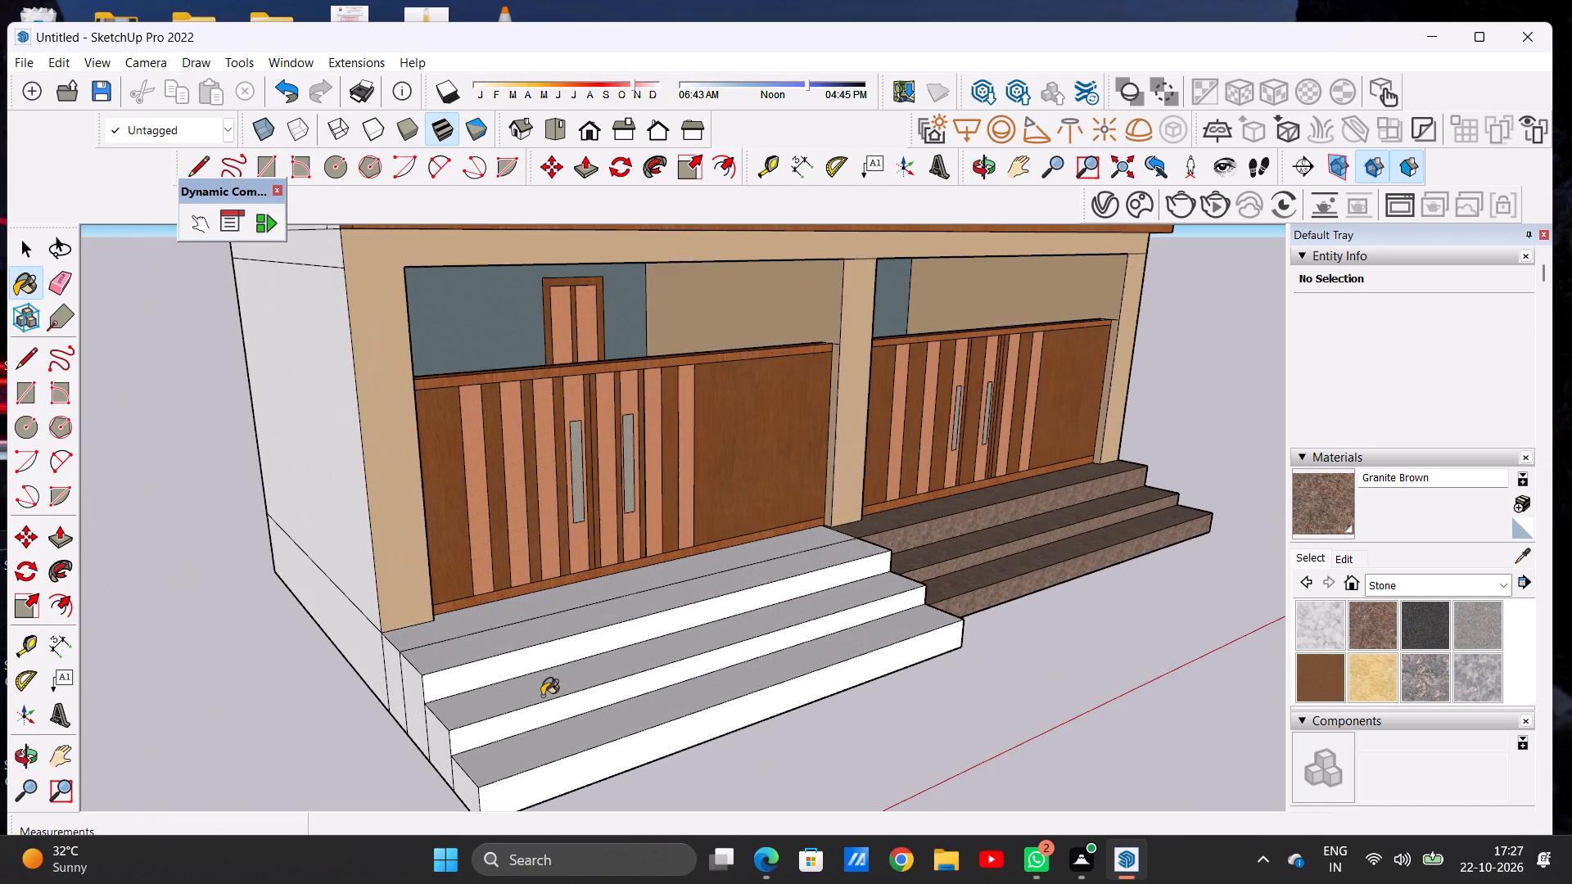
pyautogui.scroll(1, 542, 696)
pyautogui.moveTo(453, 640); pyautogui.dragTo(501, 698, button='middle')
pyautogui.scroll(-5, 522, 611)
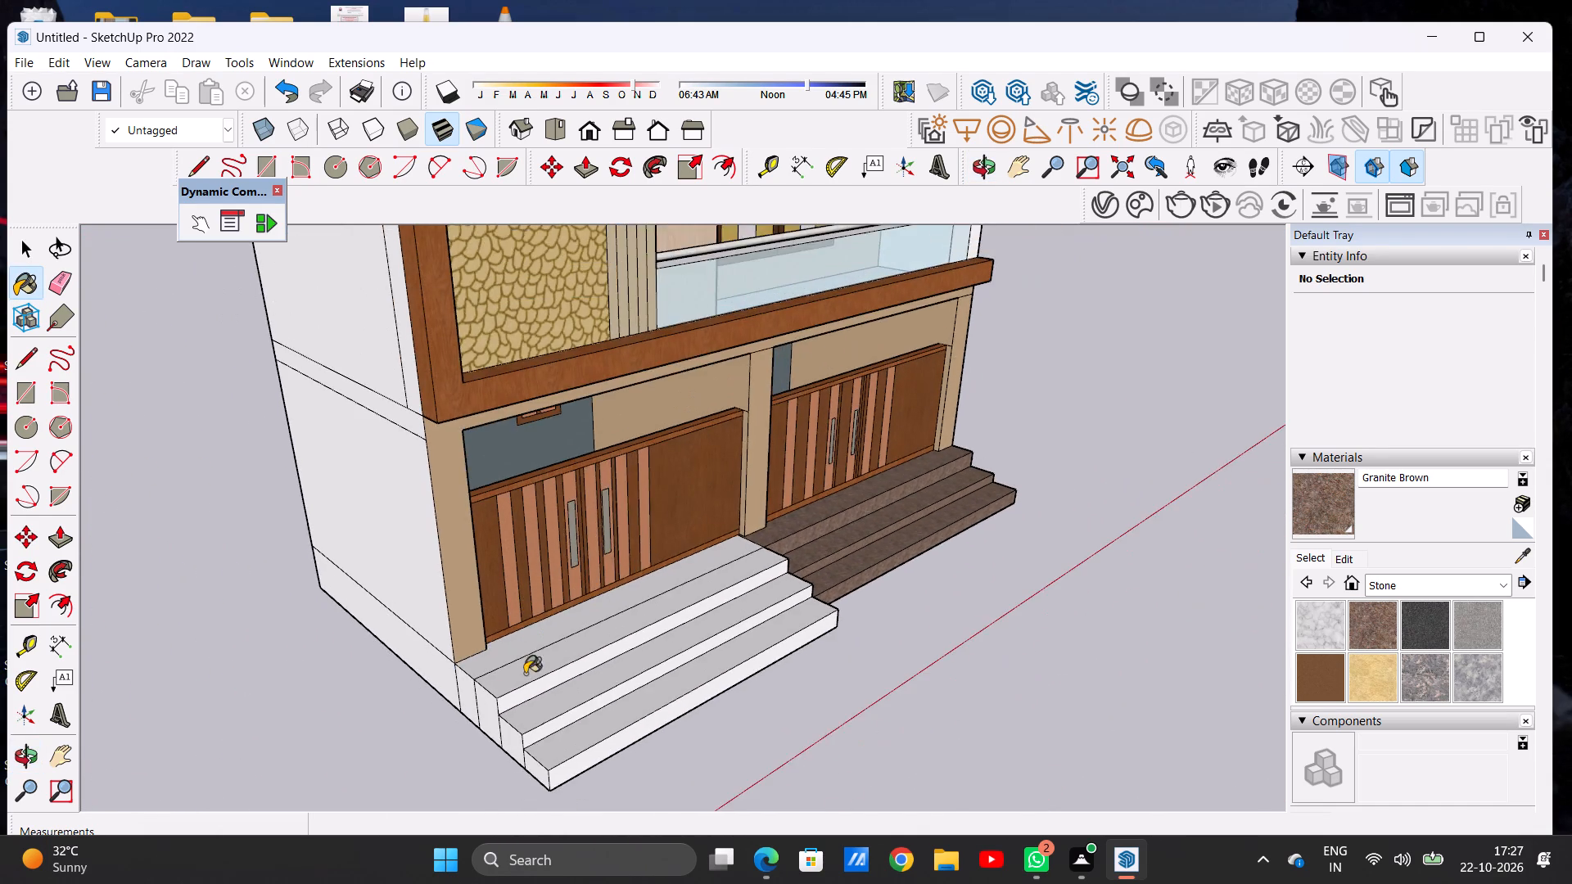
pyautogui.scroll(7, 525, 689)
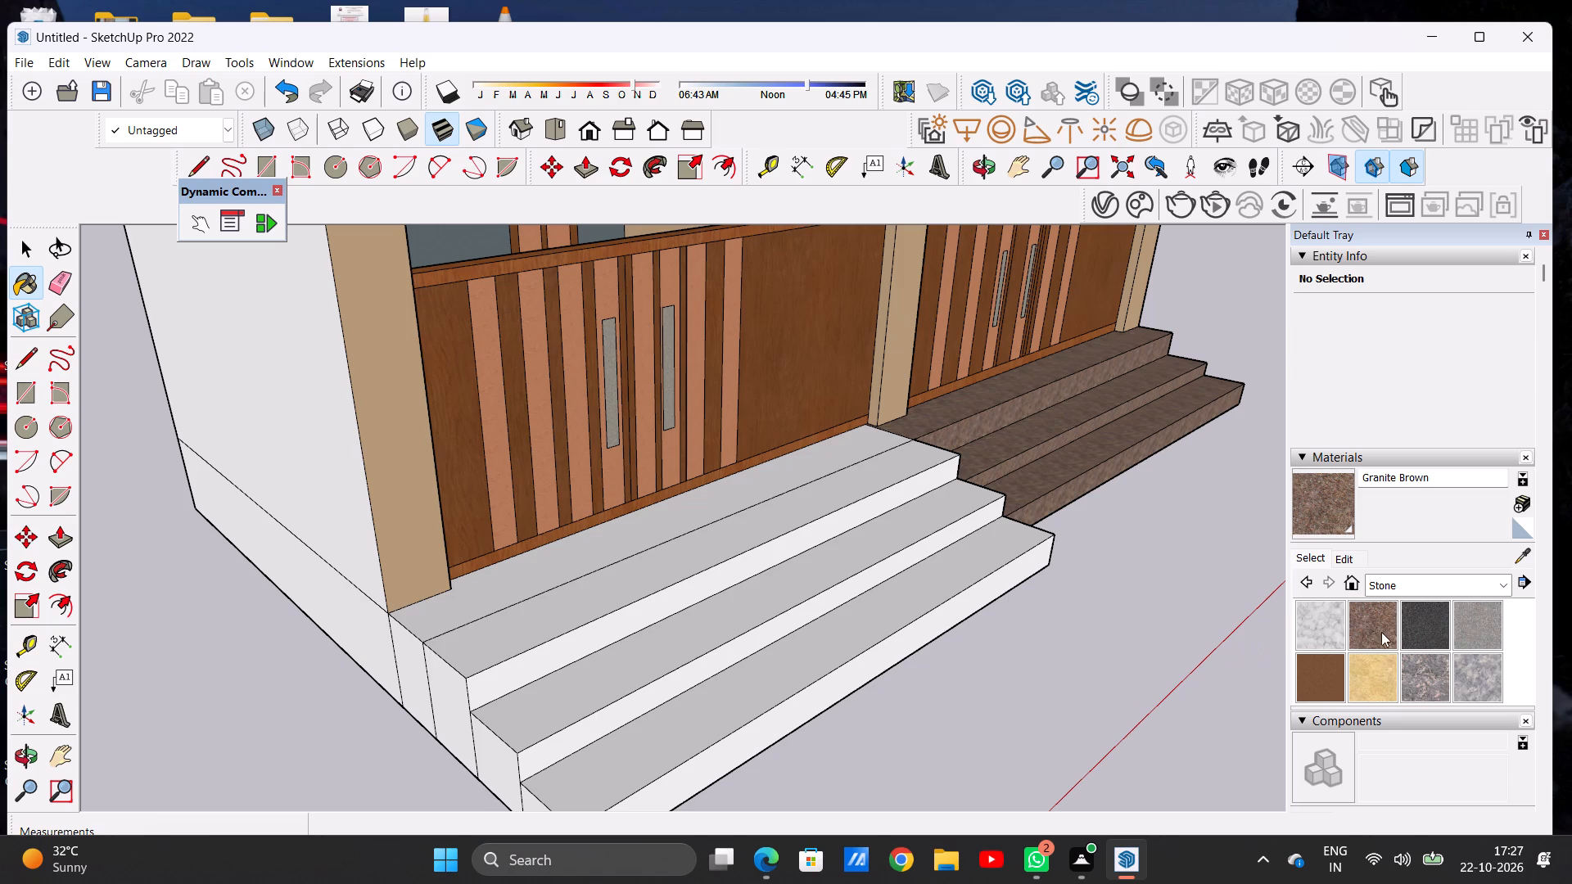
pyautogui.click(1363, 680)
pyautogui.scroll(6, 493, 637)
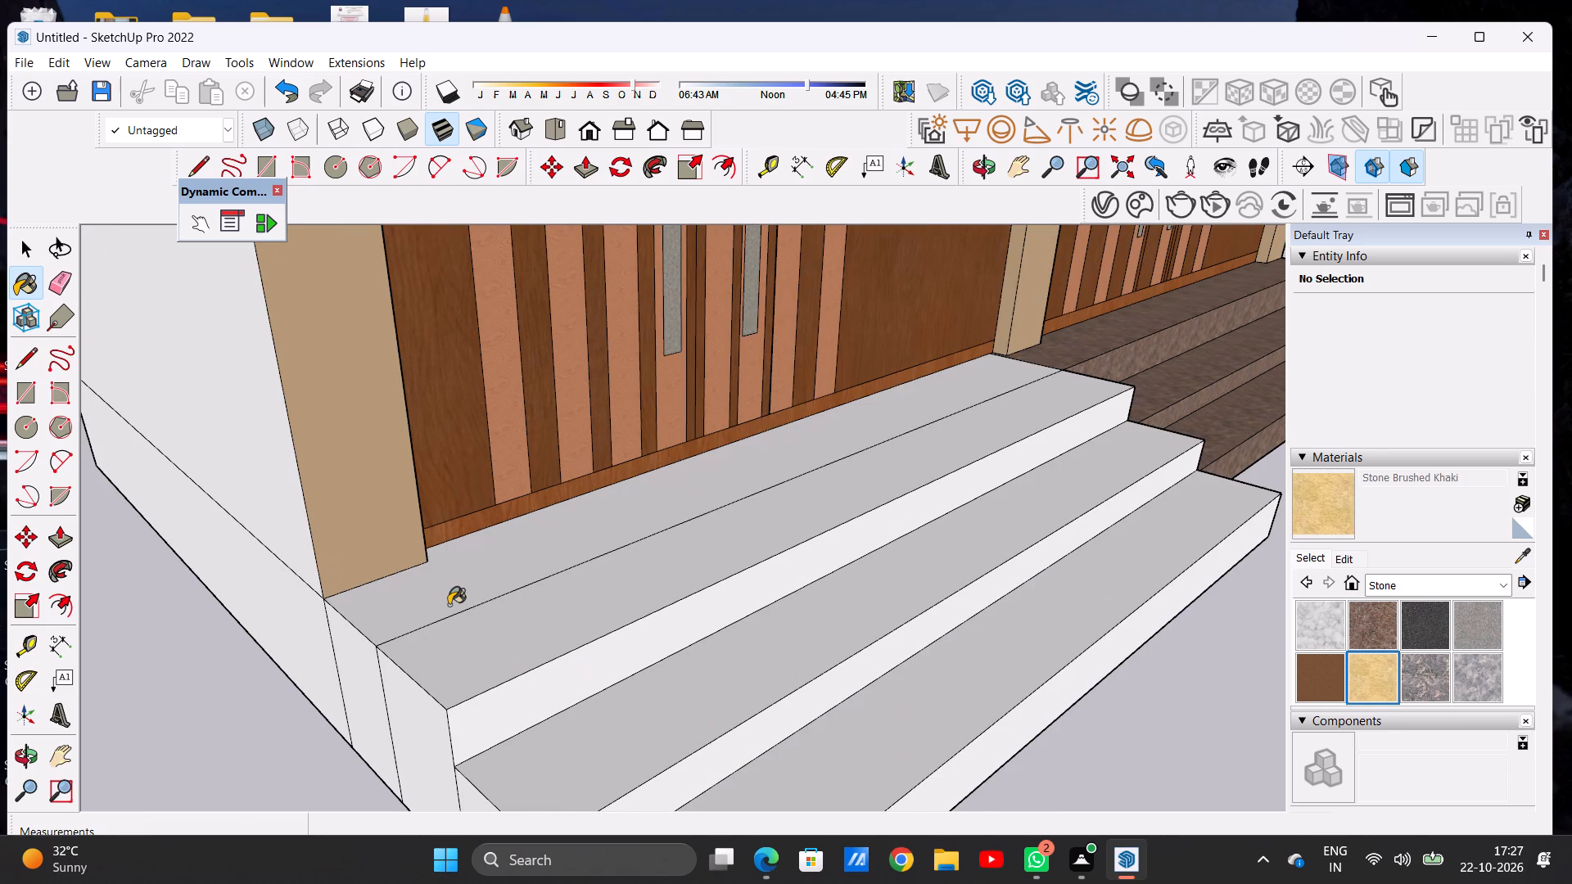
pyautogui.click(449, 605)
pyautogui.click(459, 651)
pyautogui.scroll(-4, 481, 630)
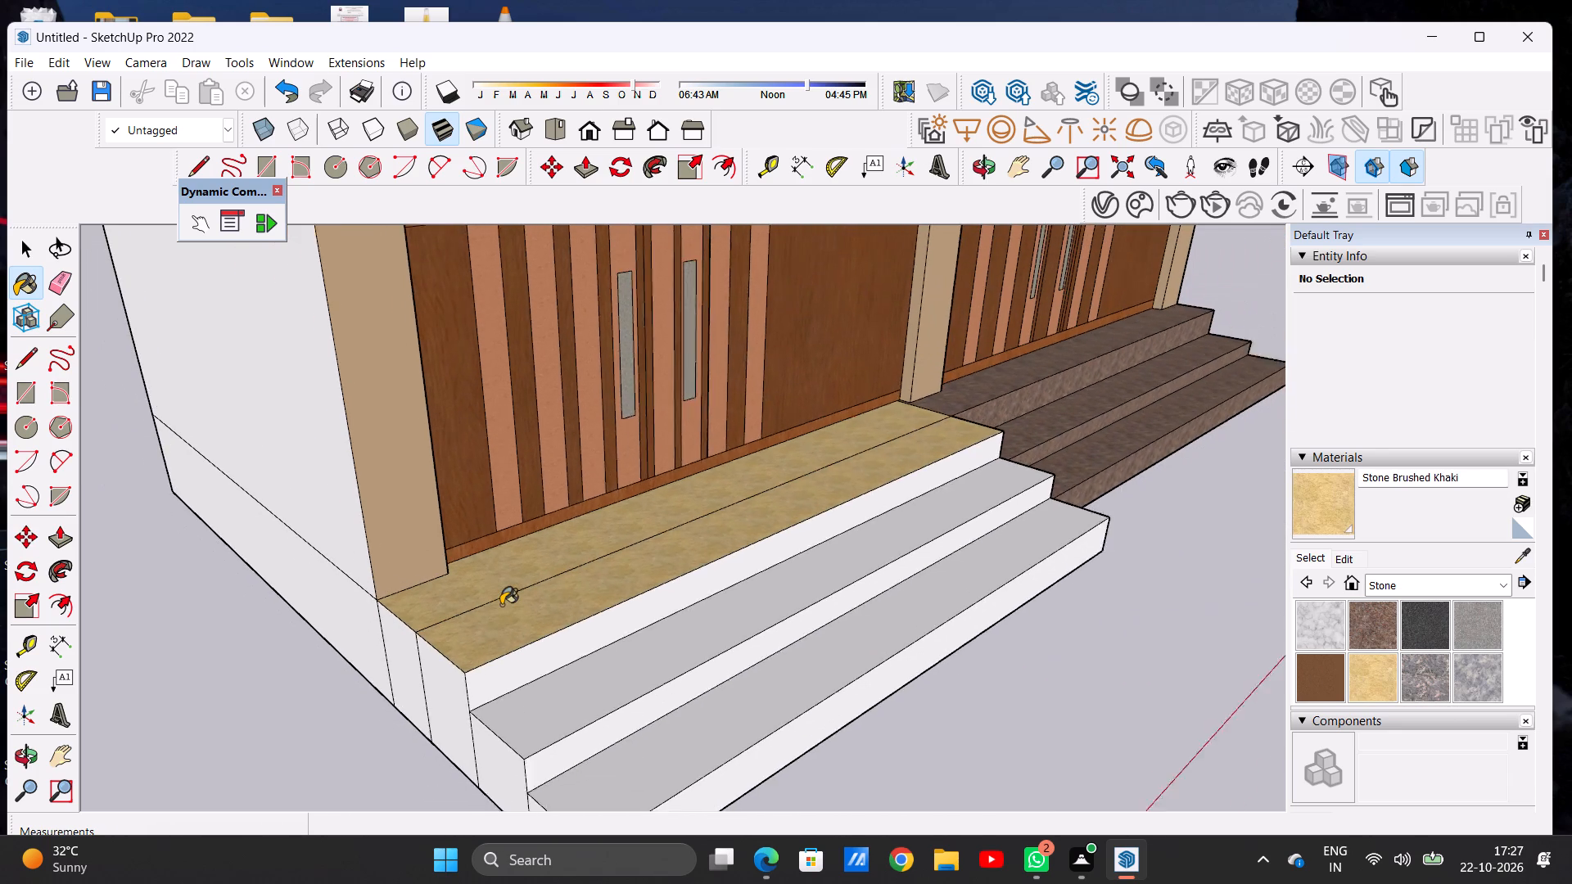
pyautogui.scroll(-2, 501, 605)
pyautogui.scroll(10, 504, 647)
pyautogui.click(504, 664)
pyautogui.scroll(-7, 621, 474)
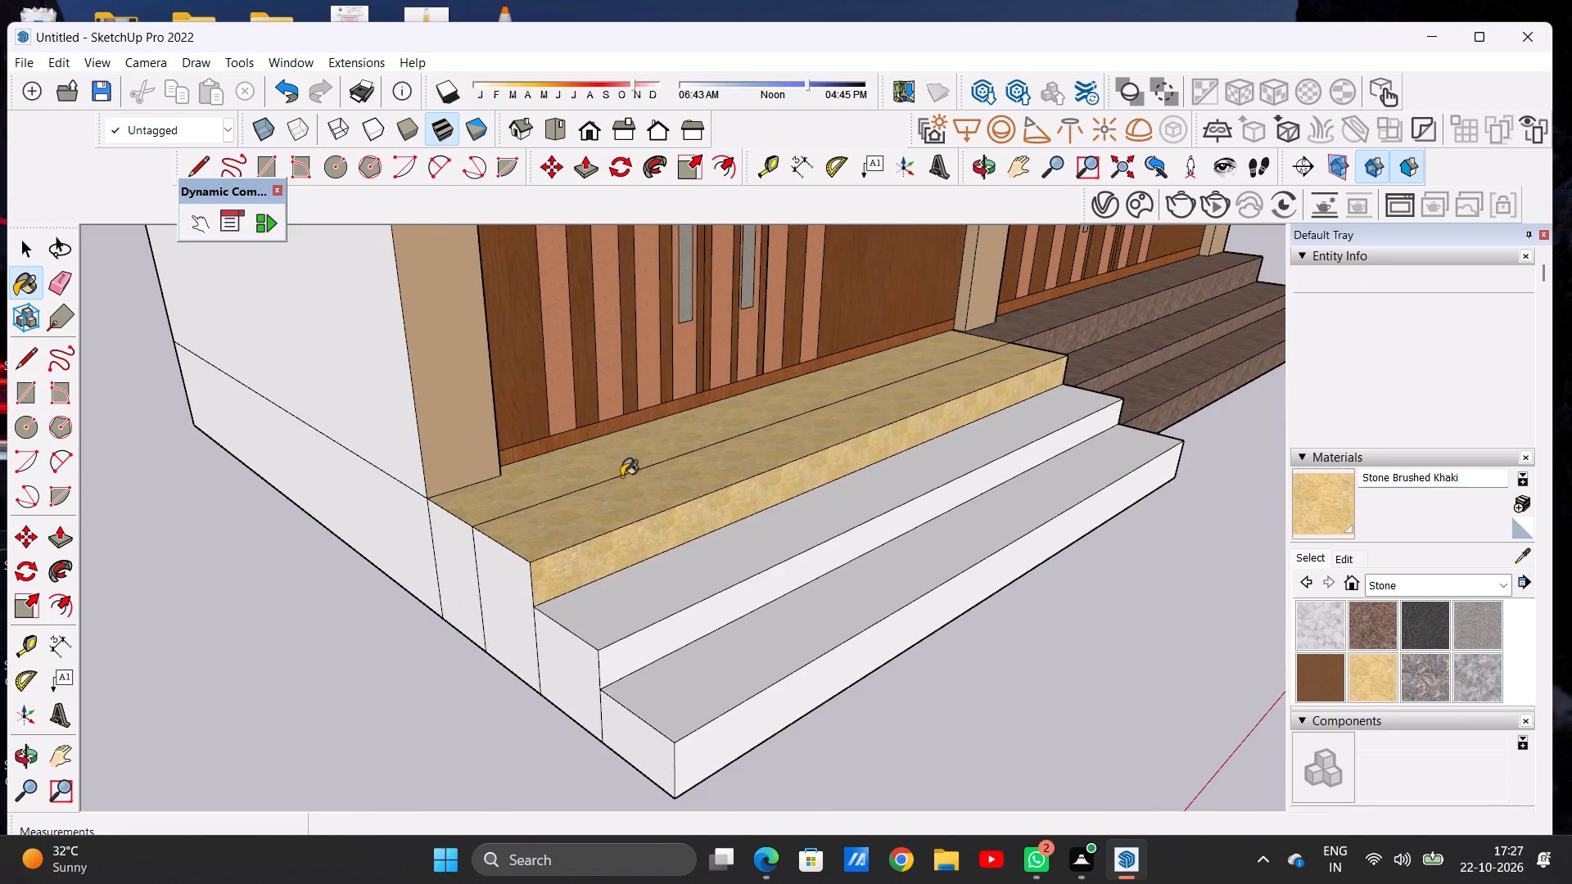
# Paint the two narrow plinth end faces below the left bay's porch floor with Stone Brushed Khaki.
pyautogui.scroll(-1, 621, 598)
pyautogui.scroll(5, 621, 598)
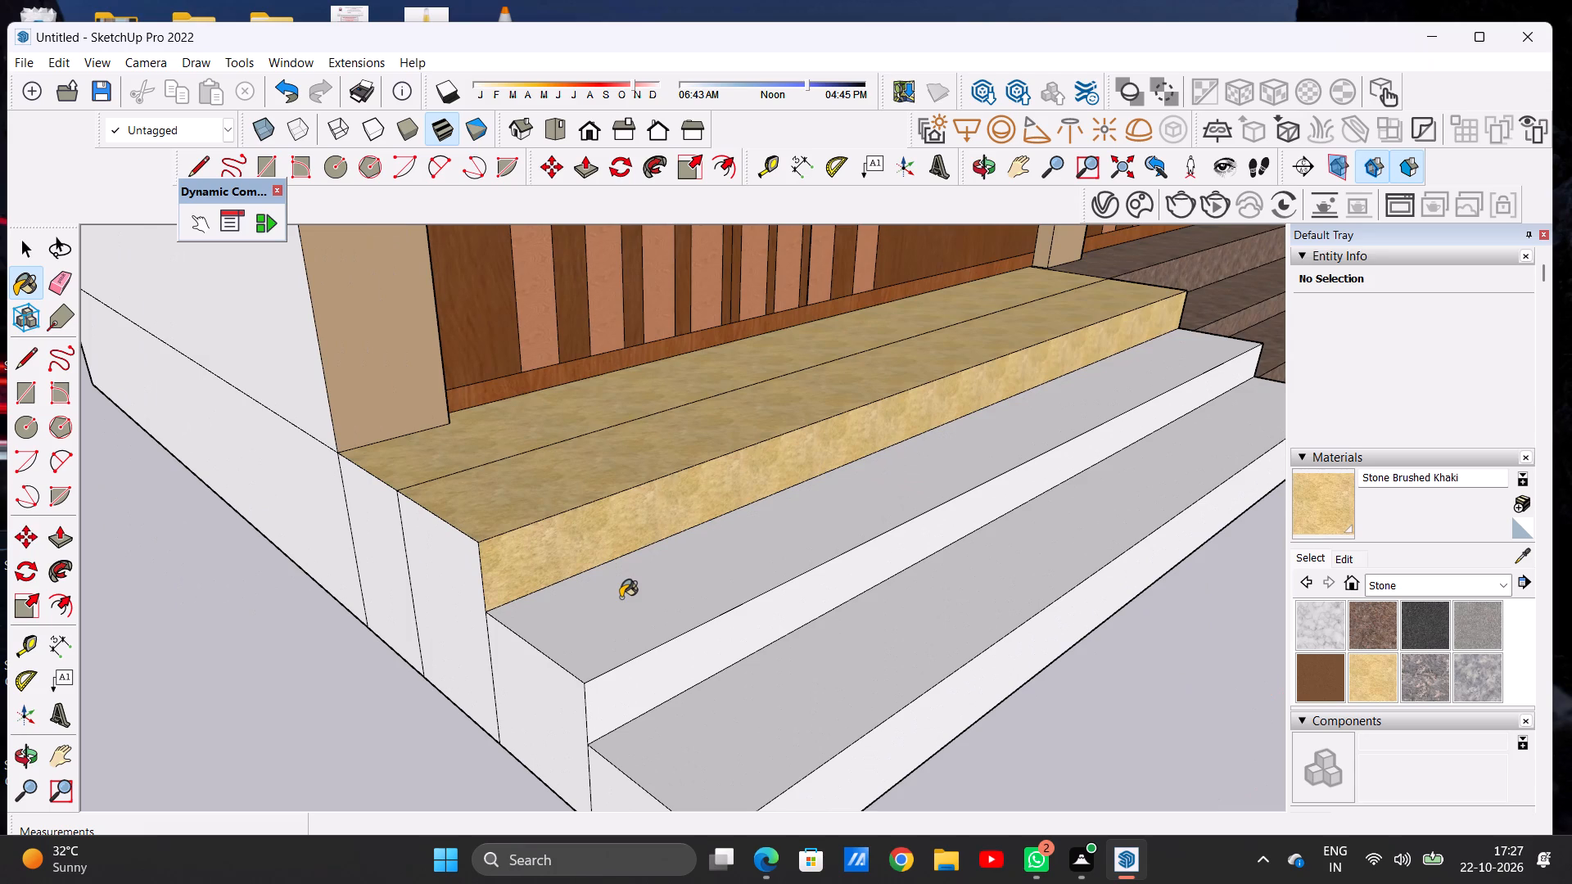
pyautogui.press('space')
pyautogui.click(1302, 509)
pyautogui.scroll(6, 316, 553)
pyautogui.click(409, 499)
pyautogui.click(536, 511)
pyautogui.scroll(-14, 386, 443)
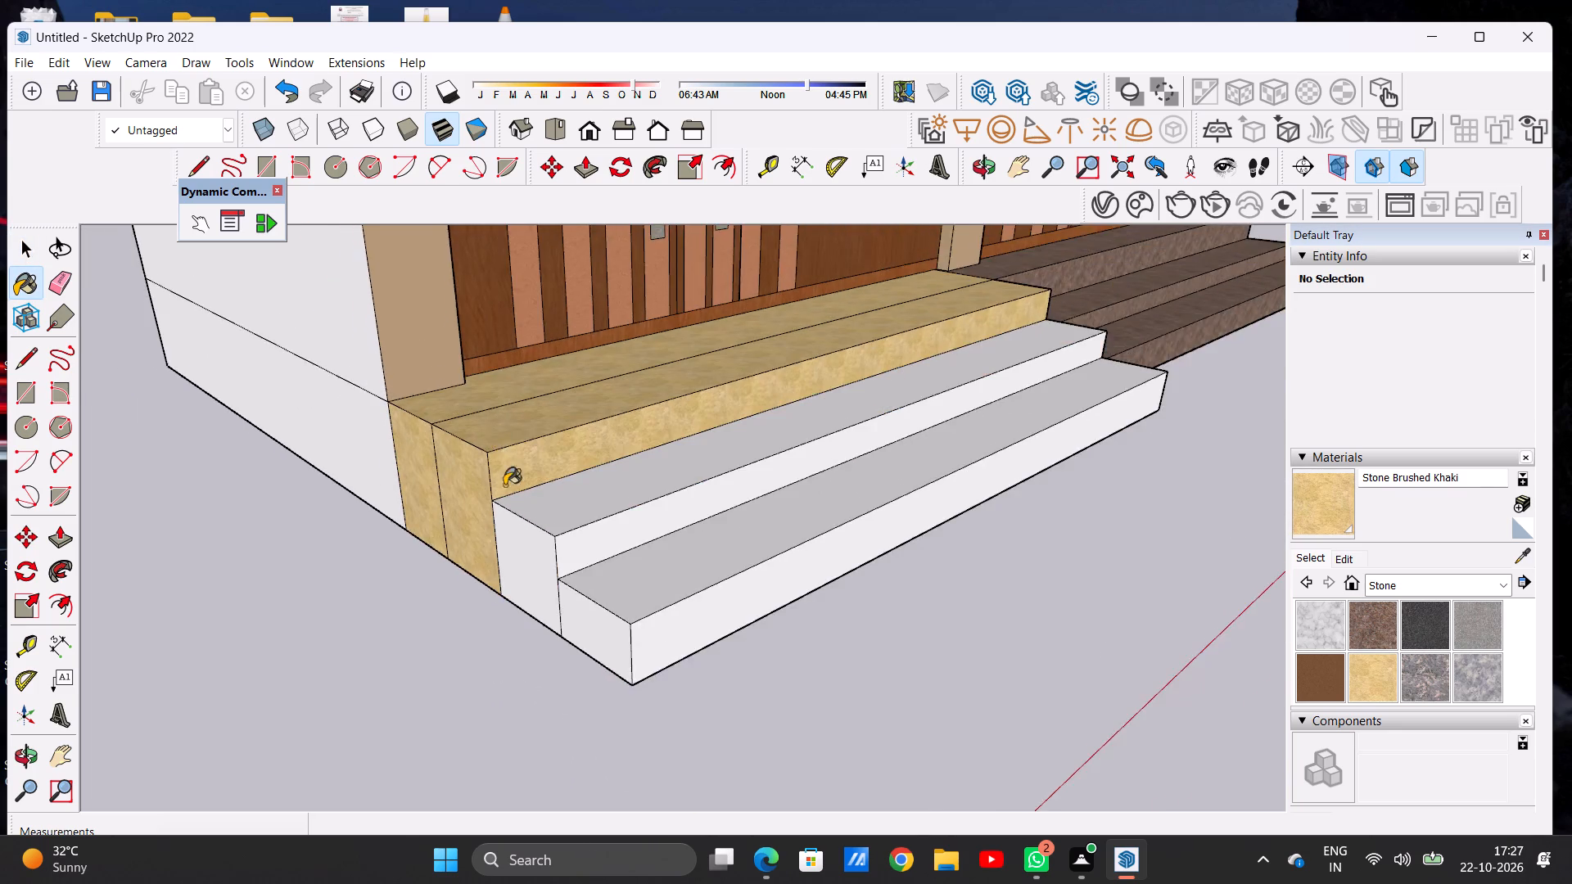
# Paint the end face, tread and riser of the left flight's middle step with Stone Brushed Khaki.
pyautogui.scroll(2, 504, 486)
pyautogui.scroll(-1, 508, 496)
pyautogui.scroll(11, 511, 512)
pyautogui.click(520, 521)
pyautogui.click(540, 445)
pyautogui.scroll(7, 596, 544)
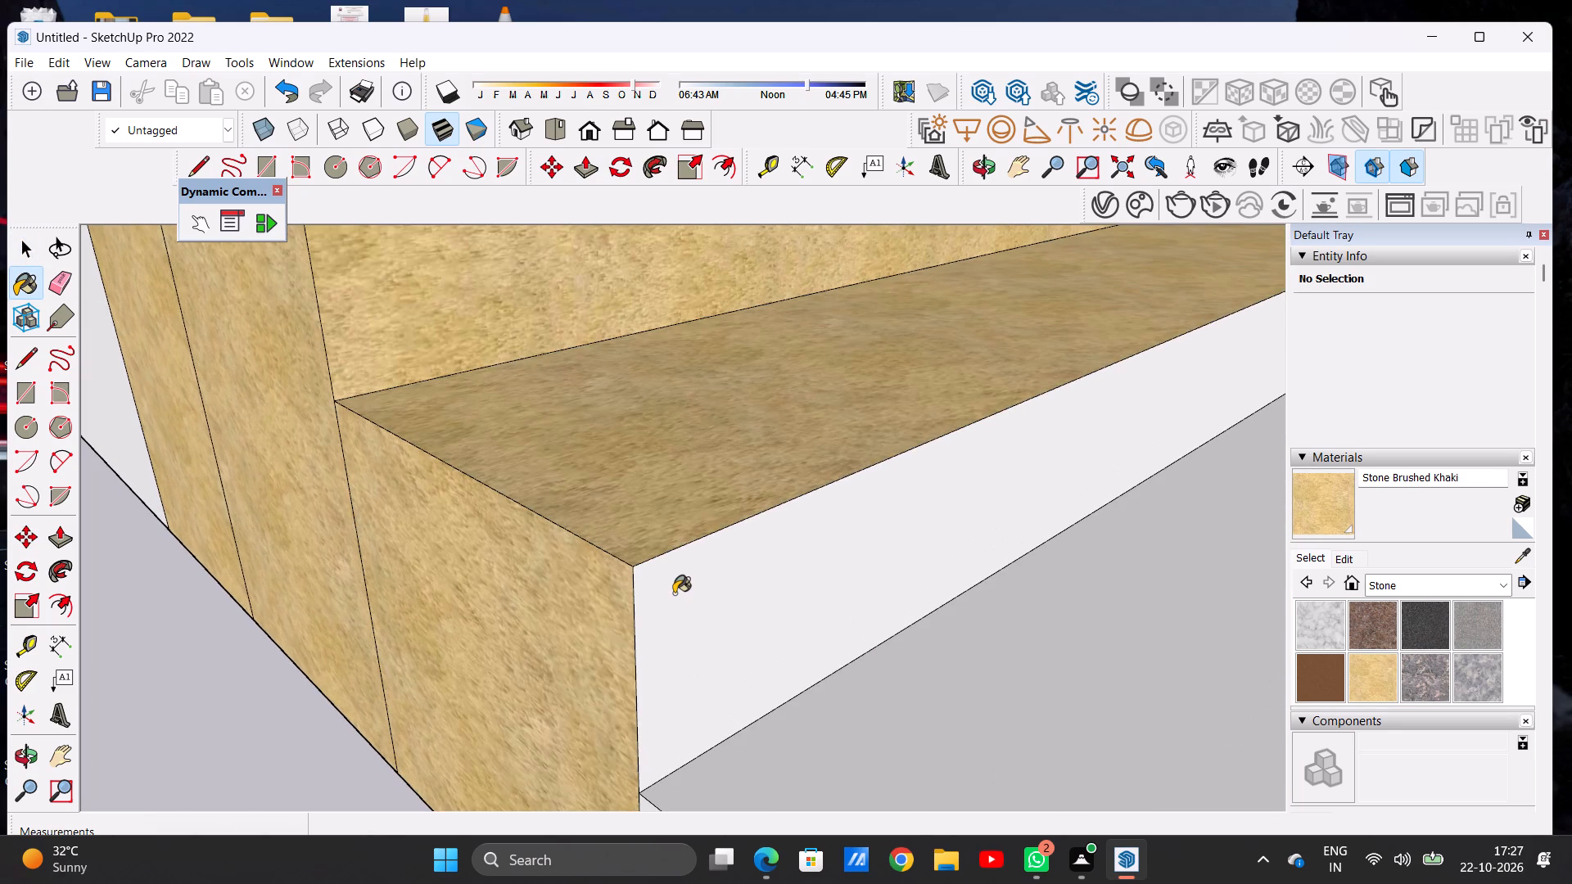
pyautogui.click(693, 606)
# Paint the end face, front riser and tread of the left flight's bottom step with Stone Brushed Khaki.
pyautogui.scroll(-17, 426, 476)
pyautogui.scroll(15, 613, 569)
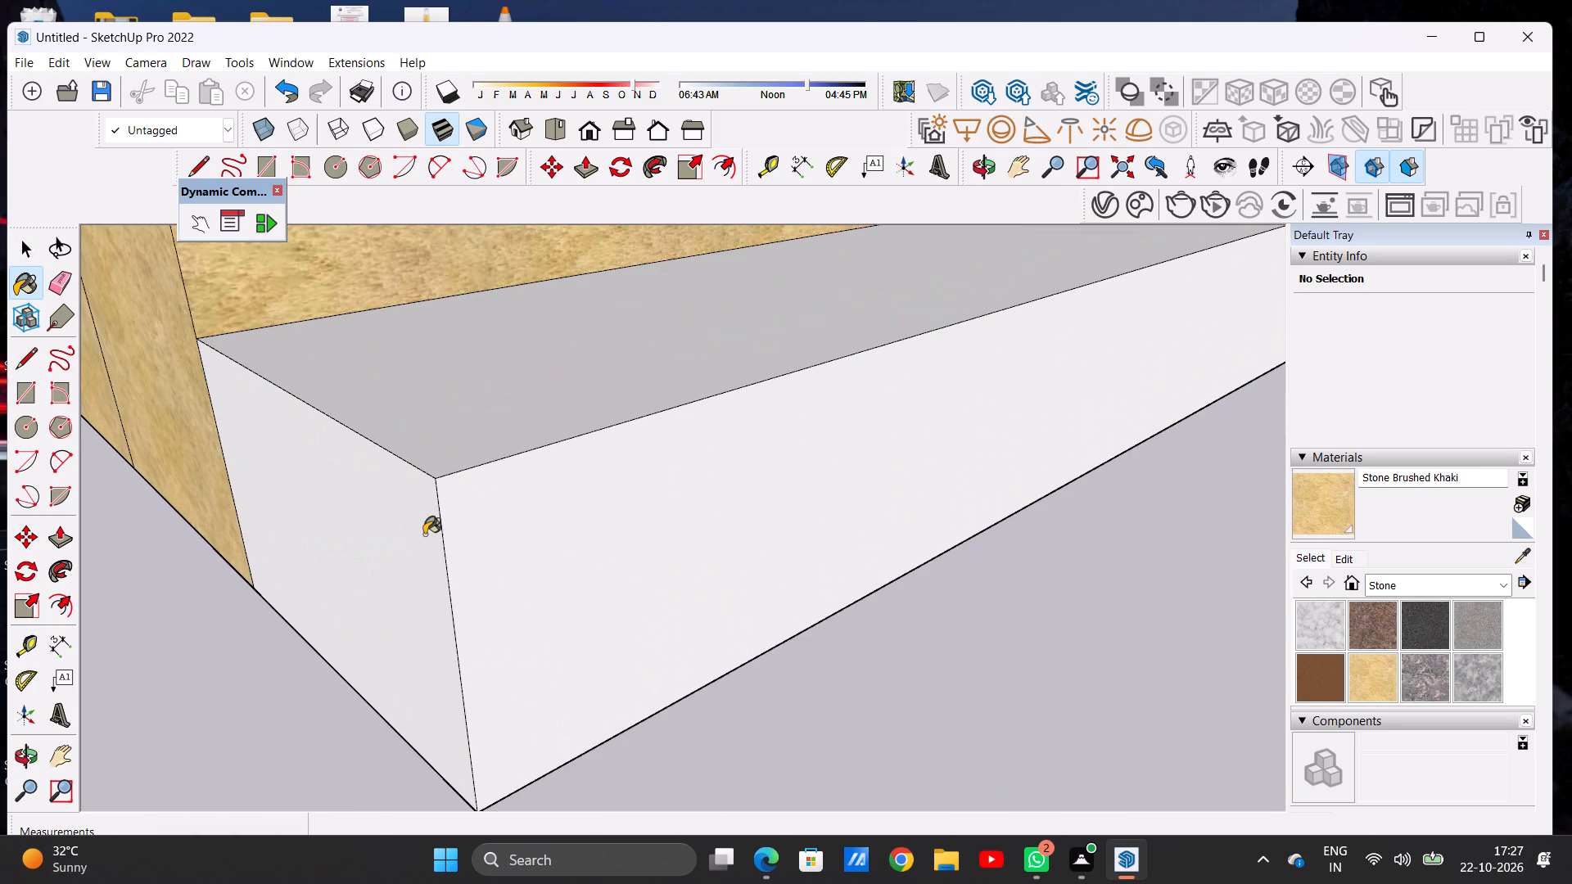
pyautogui.click(423, 534)
pyautogui.click(460, 539)
pyautogui.click(451, 475)
pyautogui.click(447, 456)
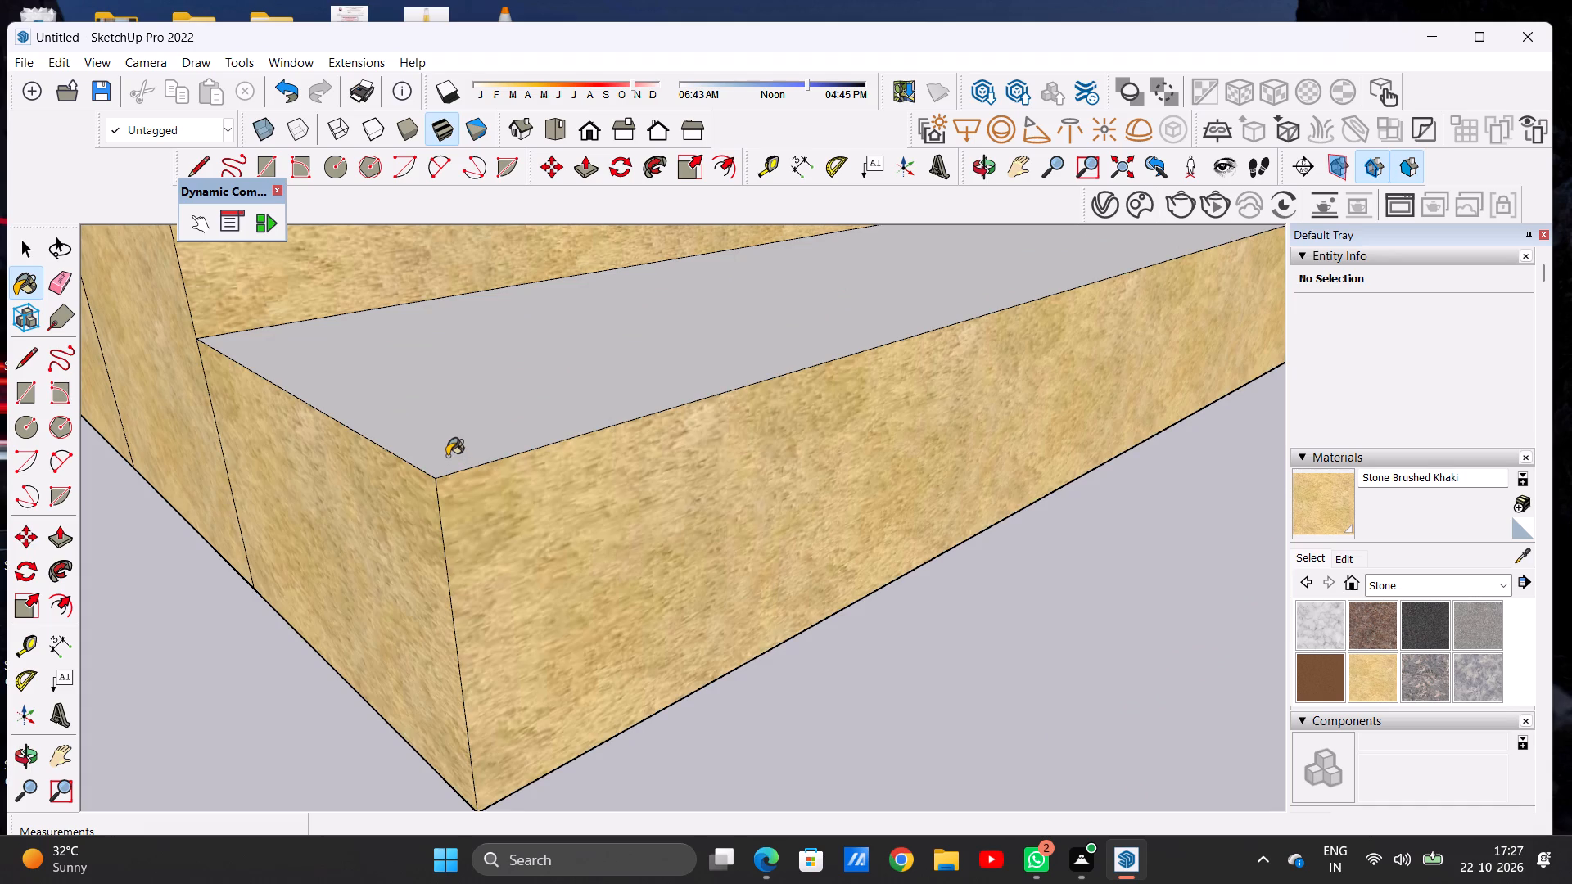
pyautogui.press('space')
# Review the two painted entrance flights together with the building's complete front elevation.
pyautogui.scroll(-20, 447, 467)
pyautogui.scroll(-15, 447, 467)
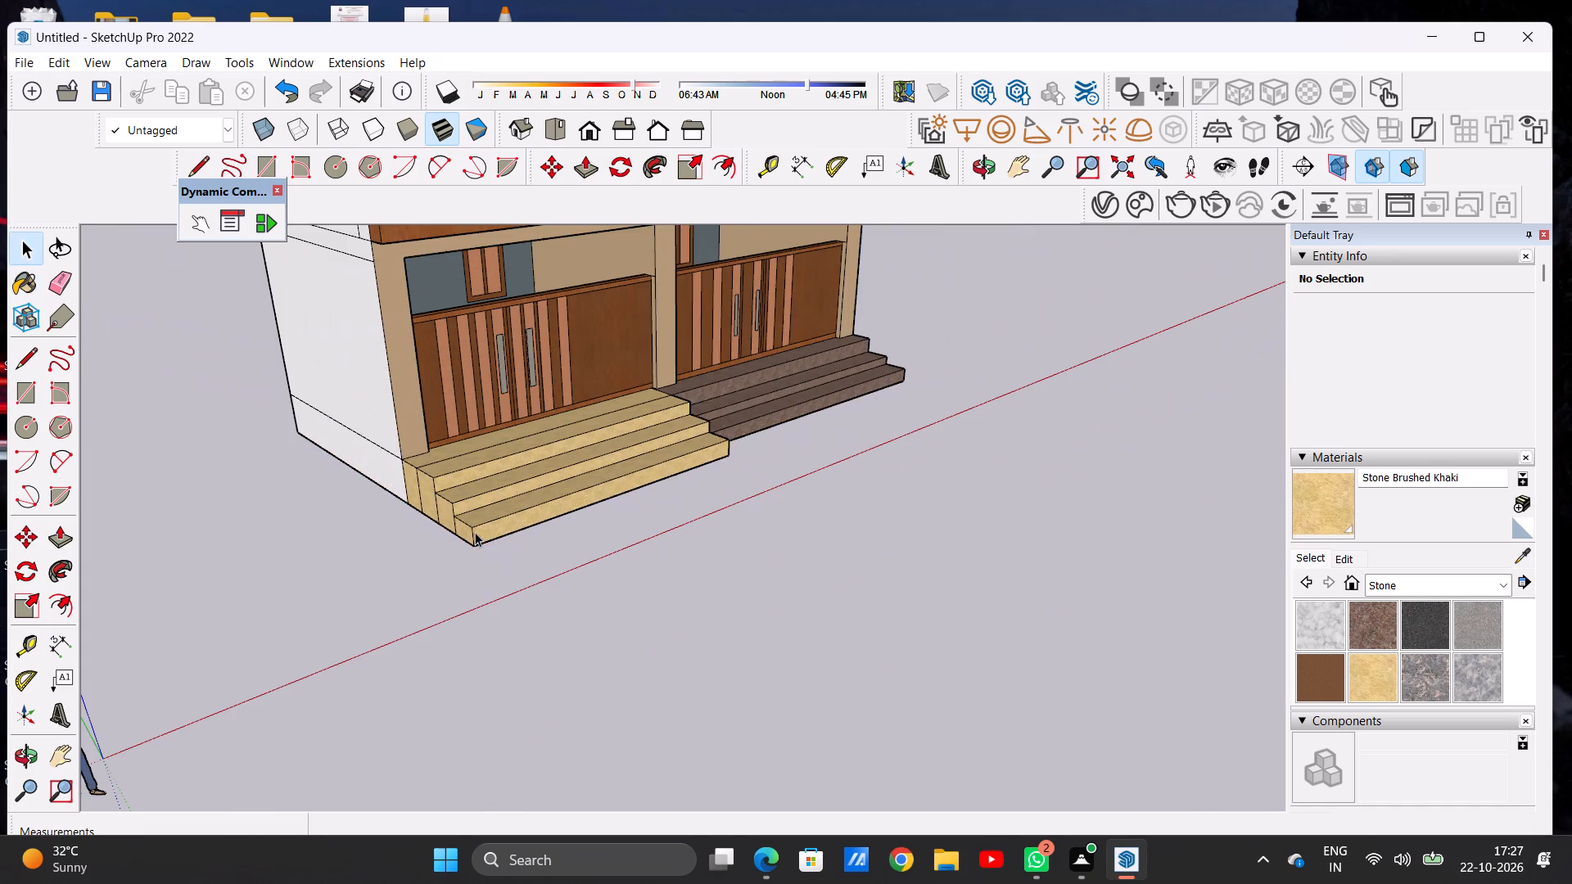
pyautogui.moveTo(556, 527); pyautogui.dragTo(292, 516, button='middle')
pyautogui.scroll(-15, 535, 554)
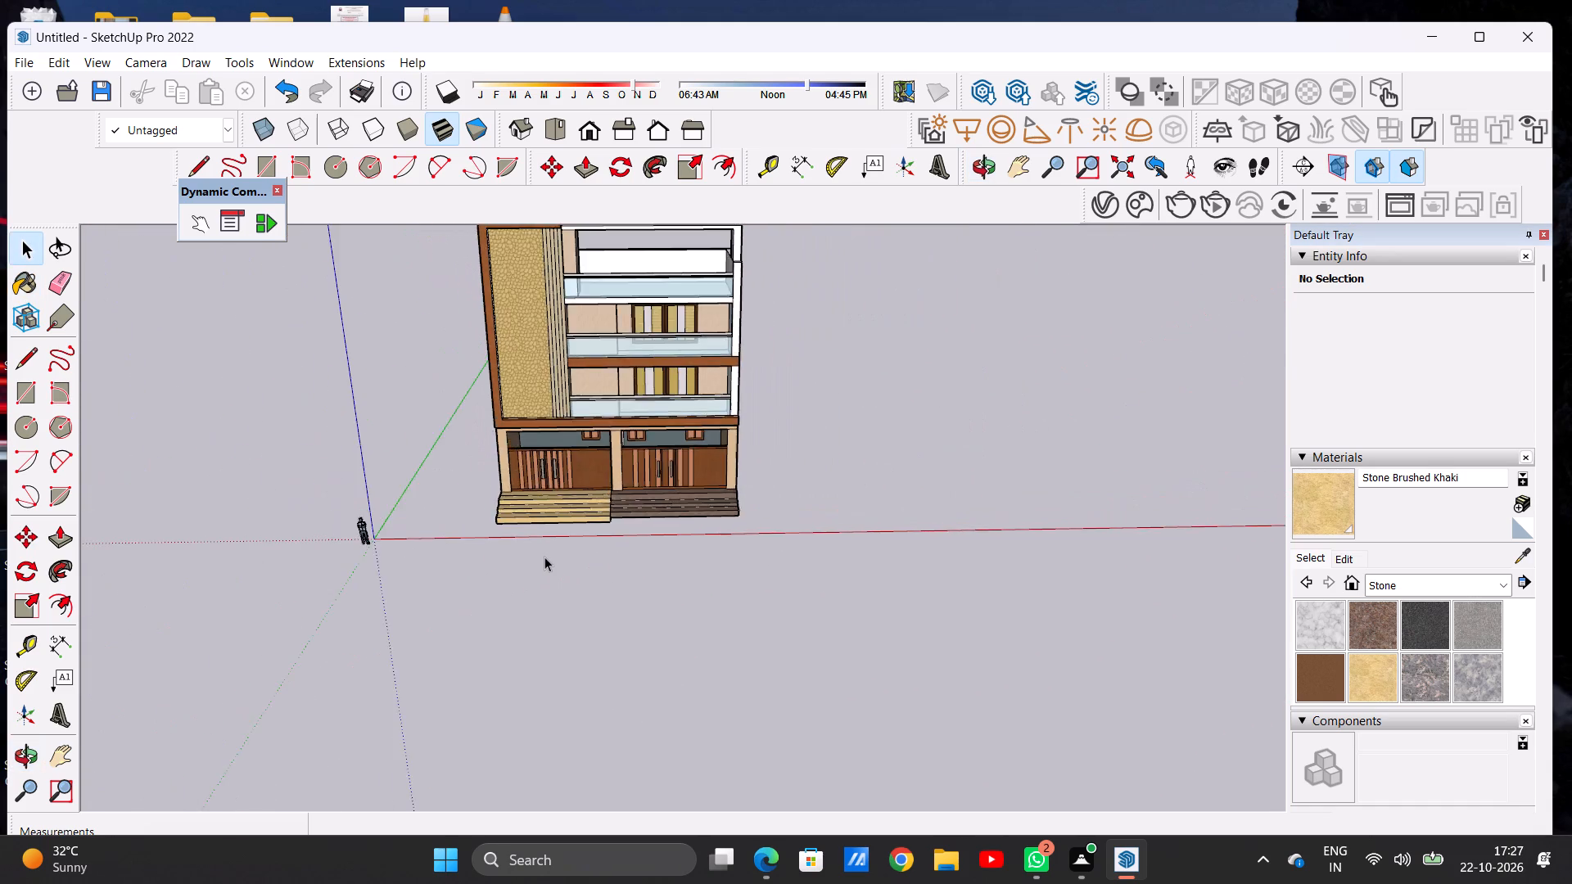
pyautogui.scroll(-3, 544, 557)
pyautogui.scroll(7, 574, 353)
pyautogui.scroll(1, 540, 460)
pyautogui.moveTo(540, 460); pyautogui.dragTo(556, 353, button='middle')
pyautogui.middleClick(556, 353)
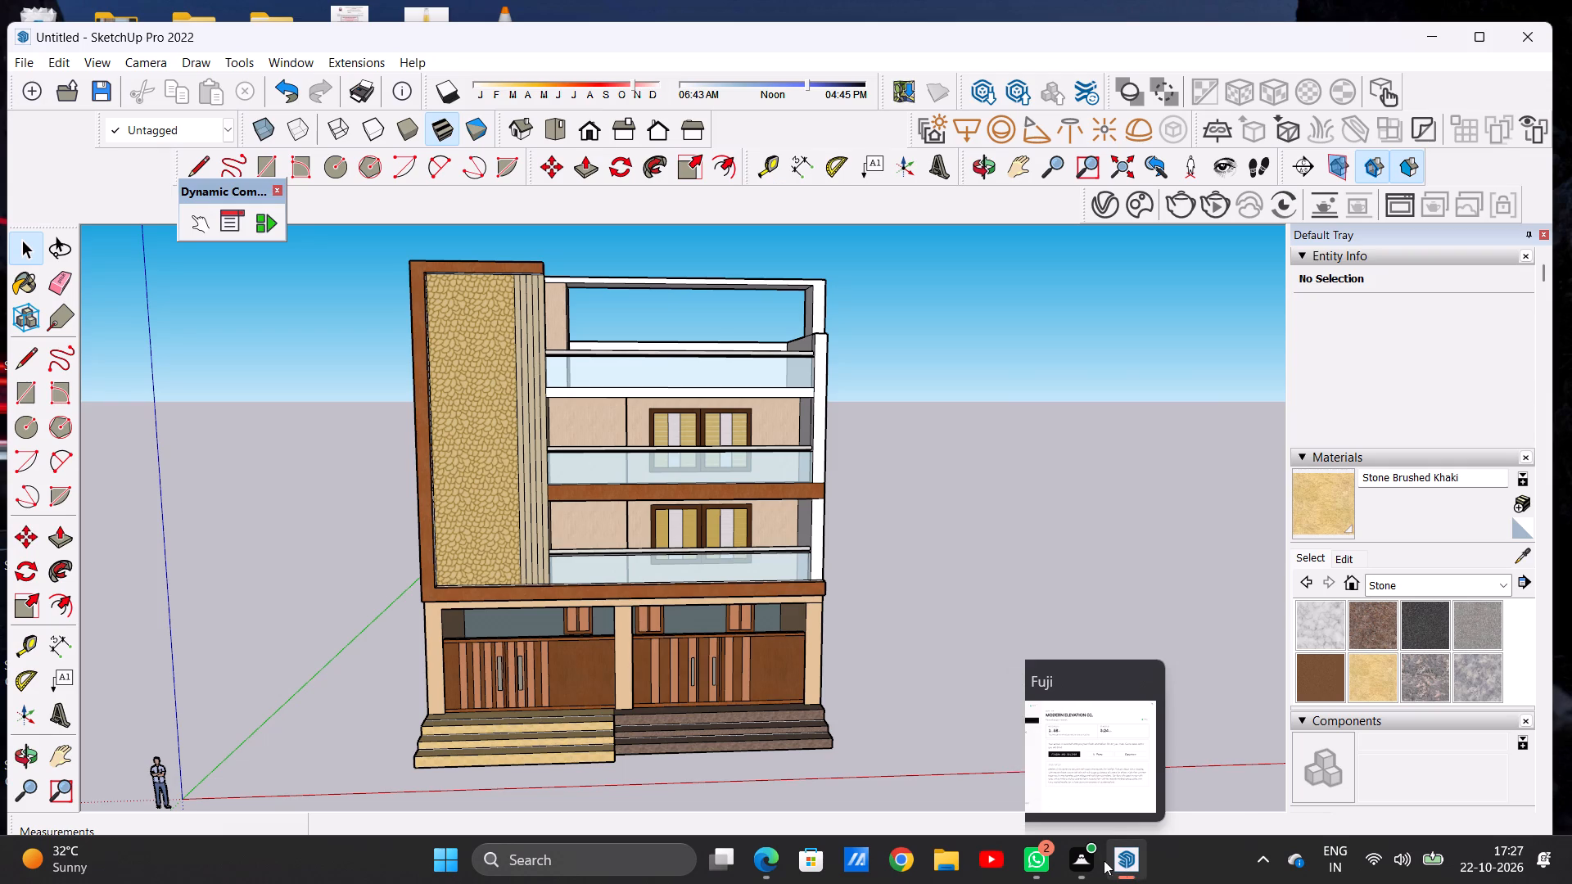
pyautogui.click(1094, 769)
# Inspect the roof terrace, parapet frame and top of the stone-clad tower from the front and from above.
pyautogui.scroll(-4, 647, 497)
pyautogui.scroll(7, 652, 494)
pyautogui.moveTo(692, 475); pyautogui.dragTo(555, 538, button='middle')
pyautogui.scroll(-14, 648, 487)
pyautogui.scroll(13, 648, 386)
pyautogui.moveTo(685, 423); pyautogui.dragTo(562, 525, button='middle')
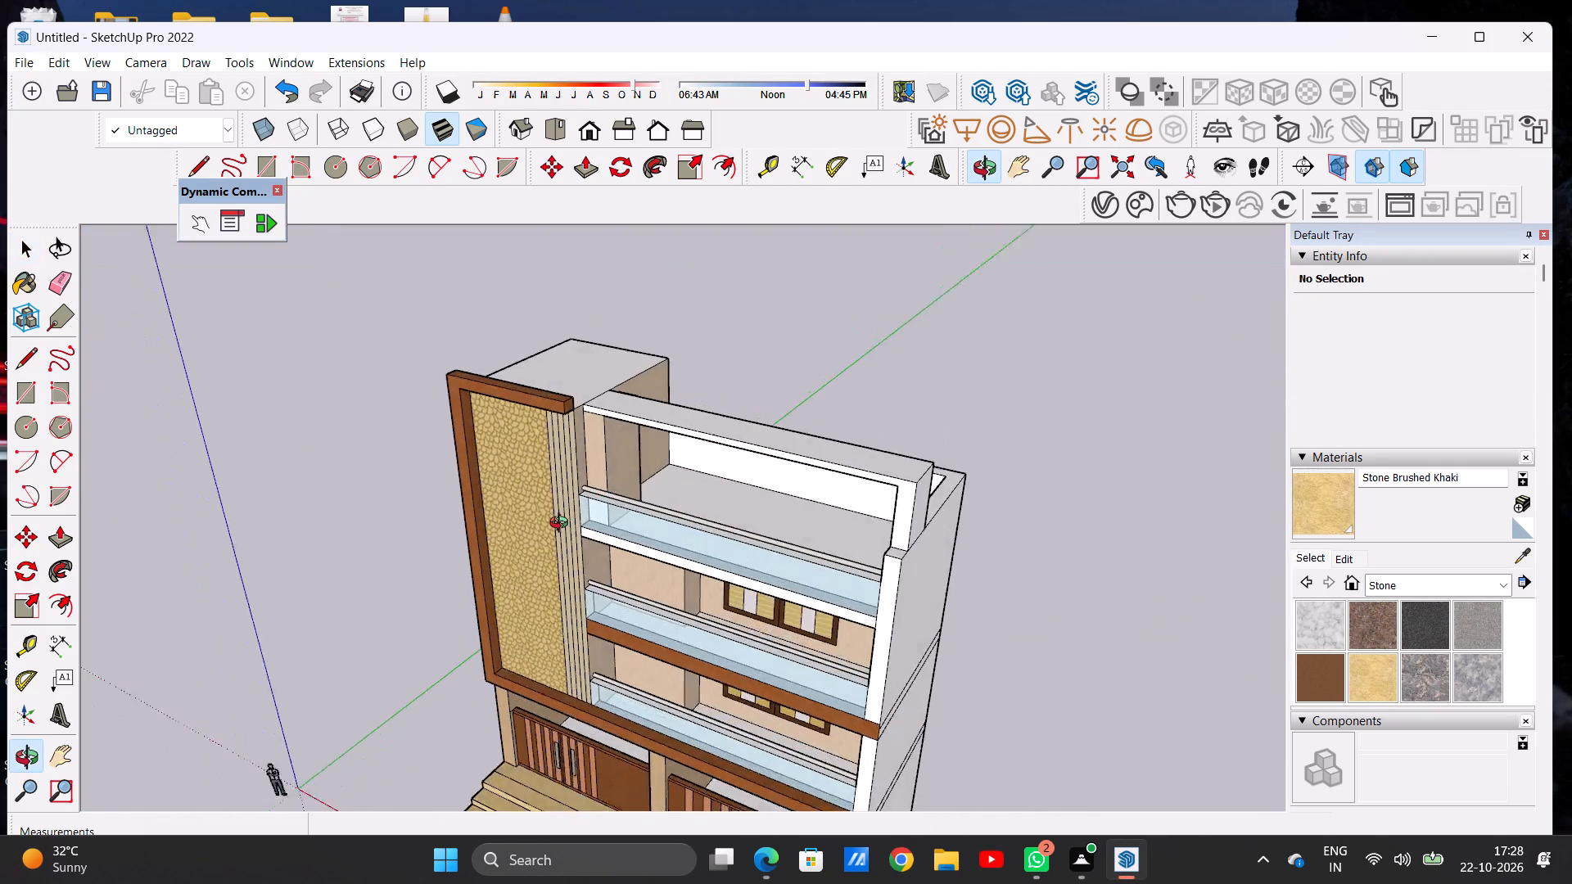
pyautogui.moveTo(562, 525); pyautogui.dragTo(643, 404, button='middle')
pyautogui.scroll(-2, 656, 389)
pyautogui.scroll(1, 656, 389)
pyautogui.scroll(-4, 656, 389)
pyautogui.scroll(10, 629, 404)
pyautogui.scroll(-1, 662, 345)
pyautogui.scroll(4, 662, 345)
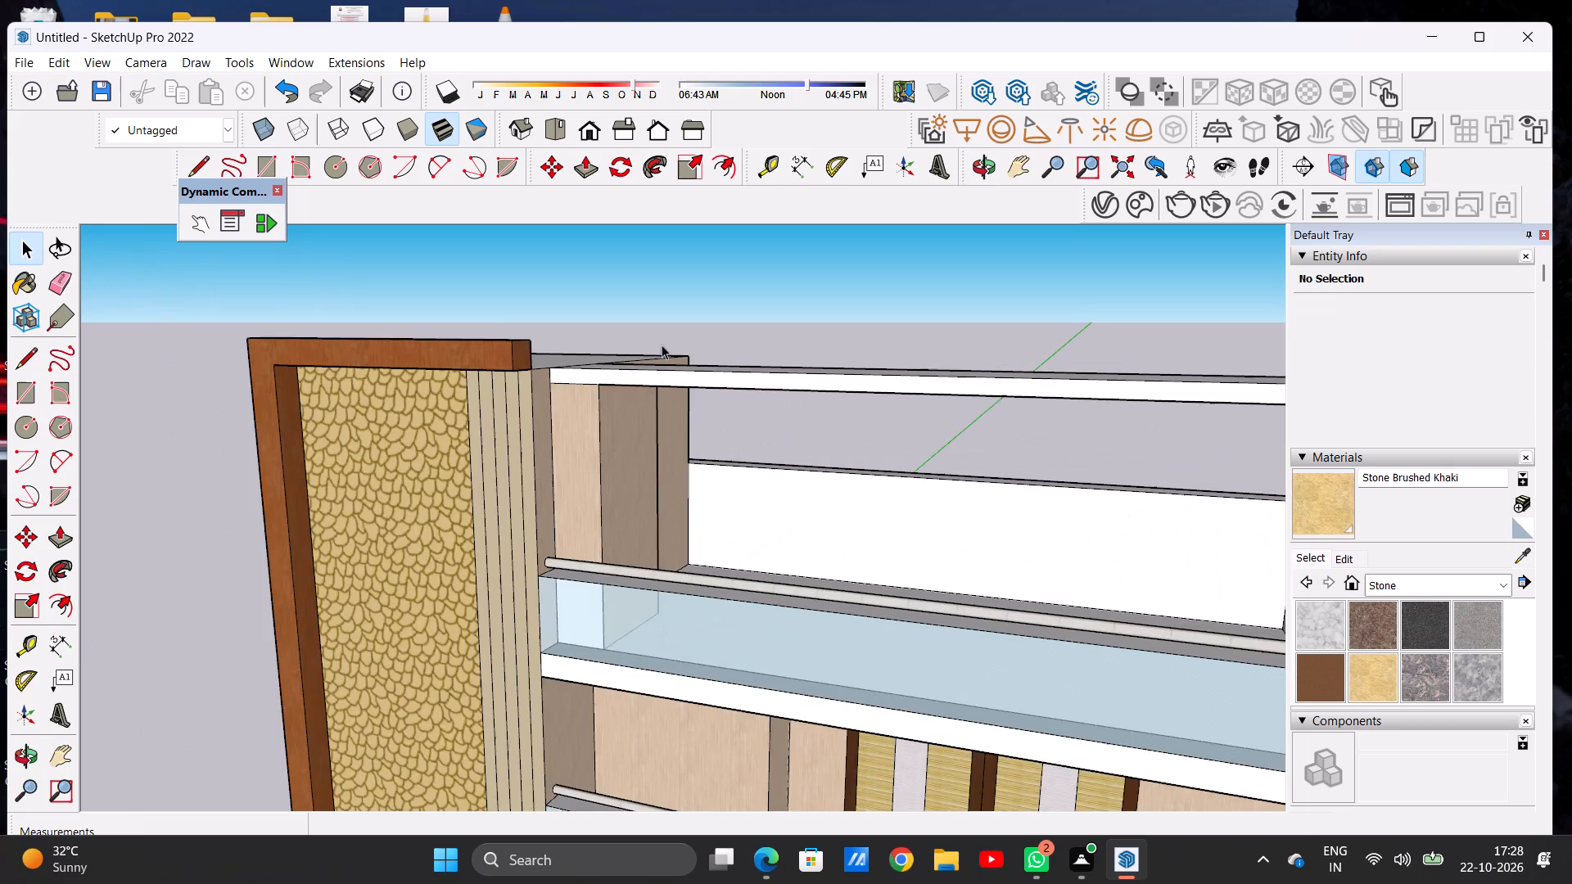
pyautogui.scroll(1, 657, 503)
pyautogui.moveTo(662, 469); pyautogui.dragTo(728, 475, button='middle')
pyautogui.scroll(-10, 582, 377)
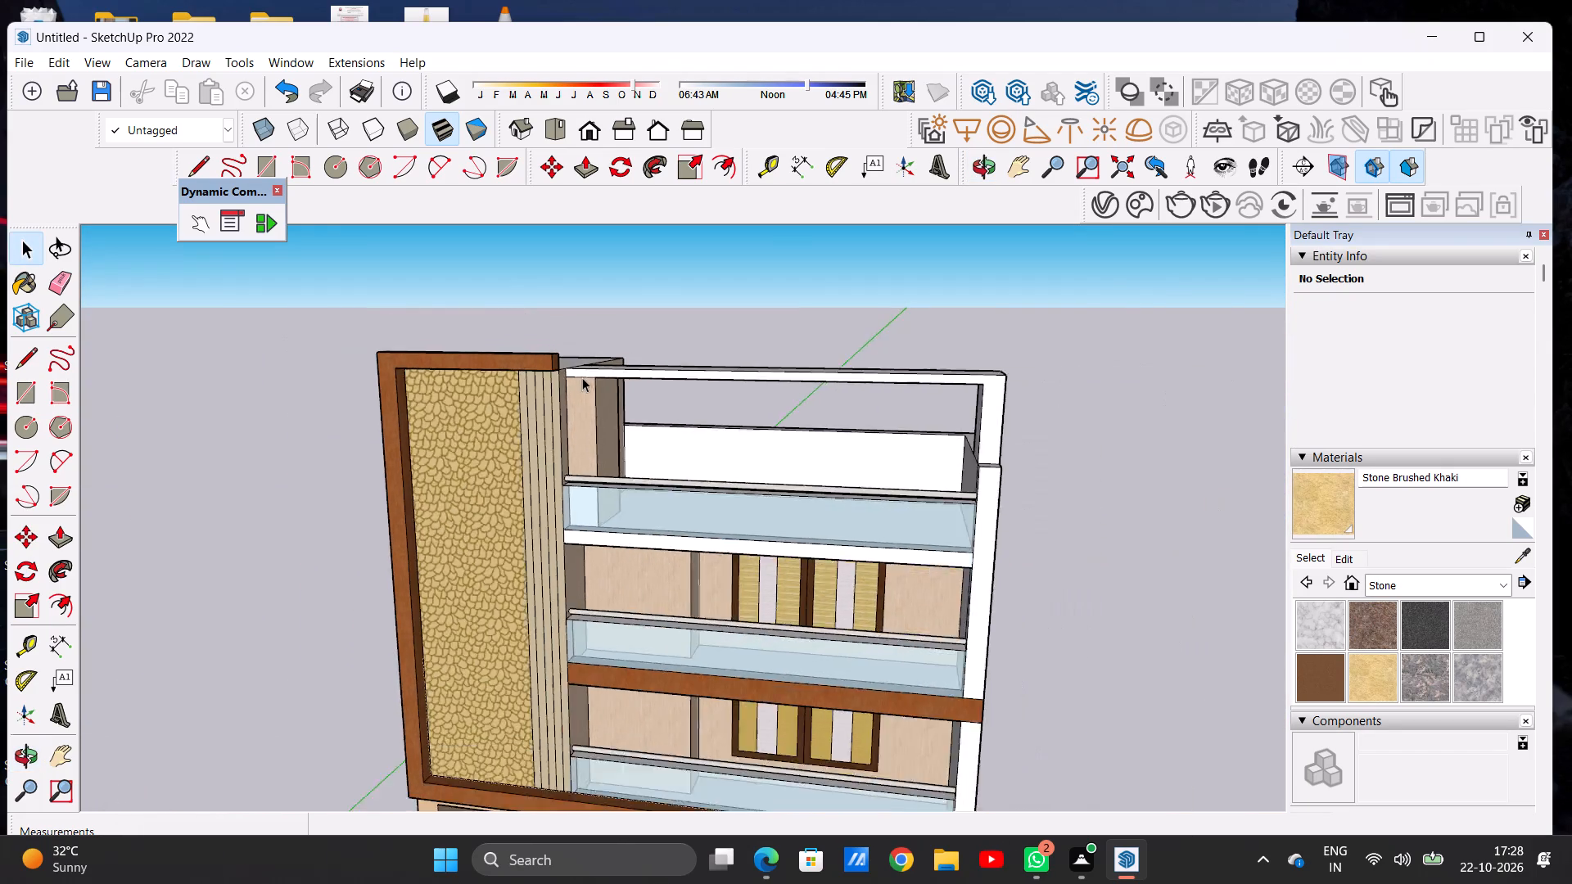
pyautogui.scroll(-4, 582, 377)
pyautogui.scroll(-7, 668, 404)
pyautogui.scroll(7, 635, 525)
pyautogui.moveTo(657, 481); pyautogui.dragTo(720, 519, button='middle')
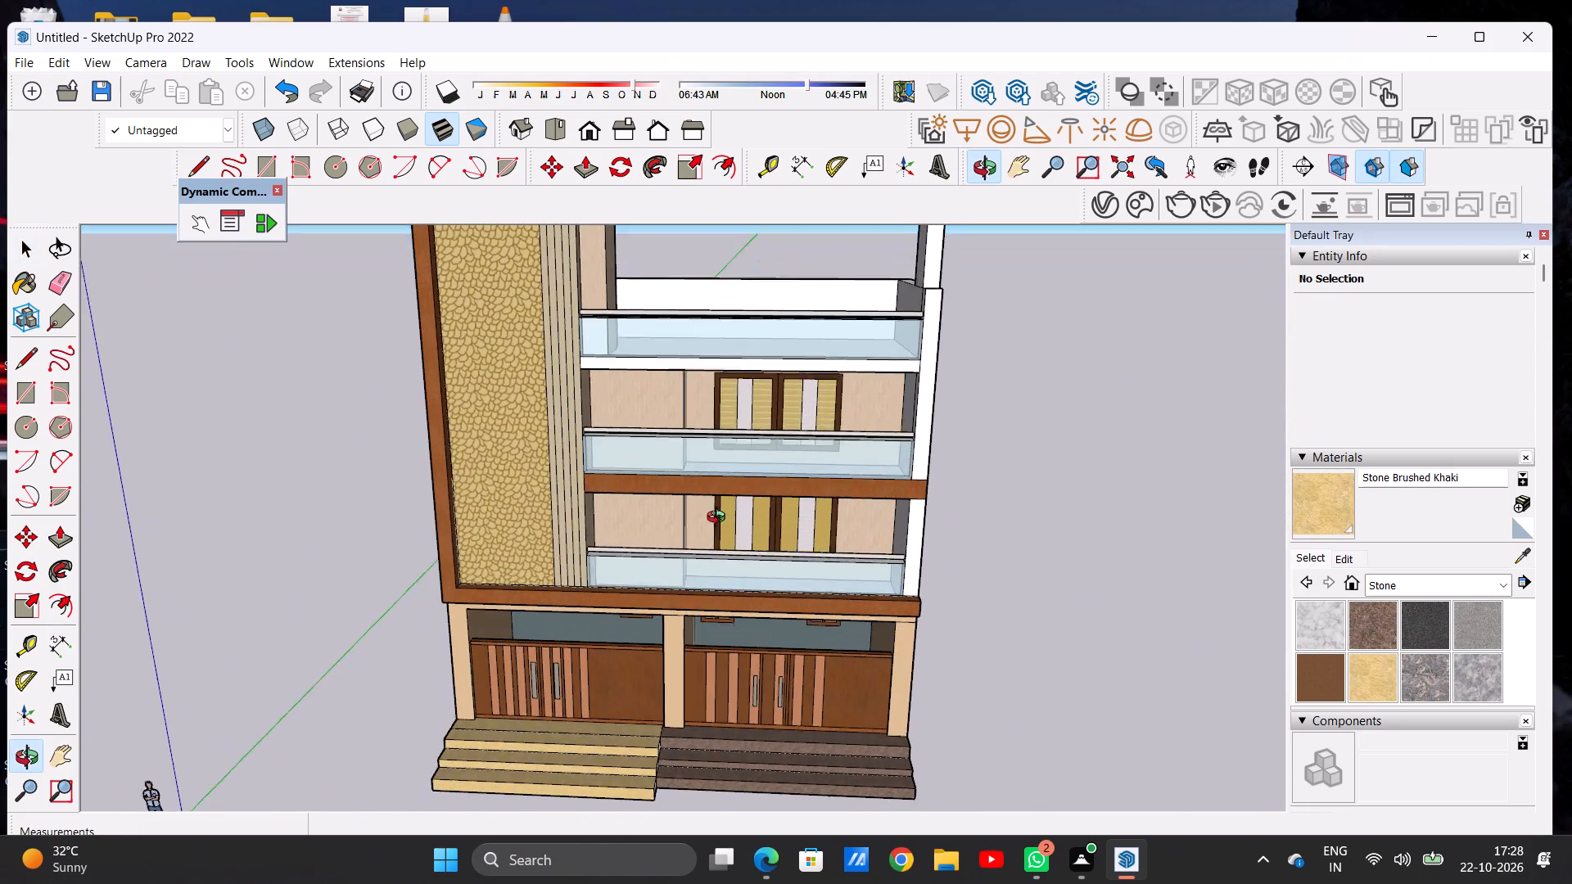
pyautogui.moveTo(720, 519); pyautogui.dragTo(714, 507, button='middle')
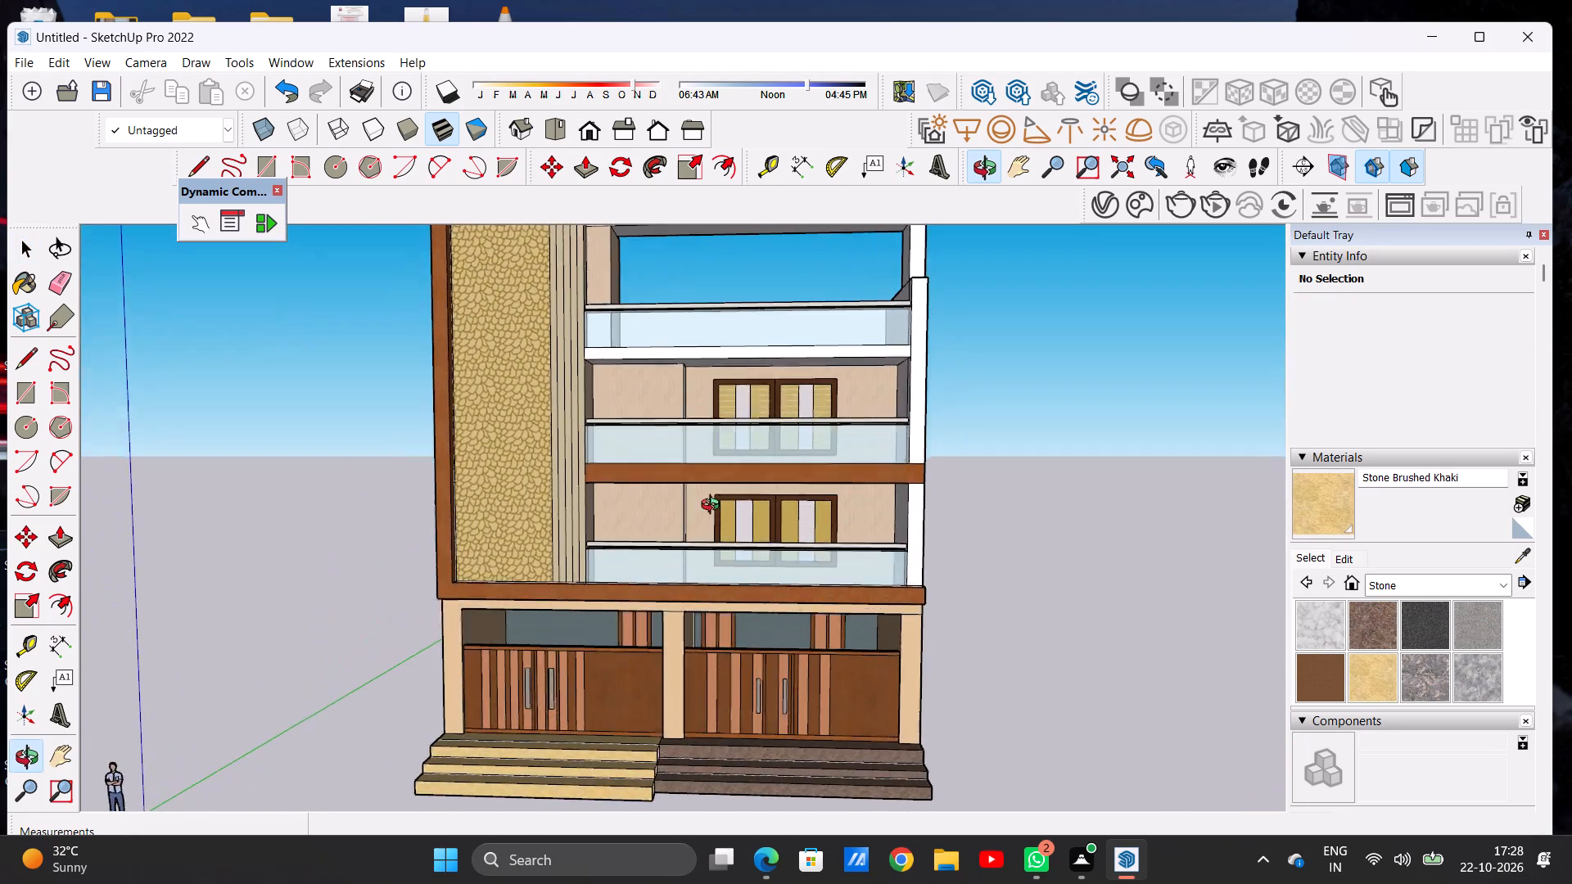
pyautogui.moveTo(714, 507); pyautogui.dragTo(745, 788, button='middle')
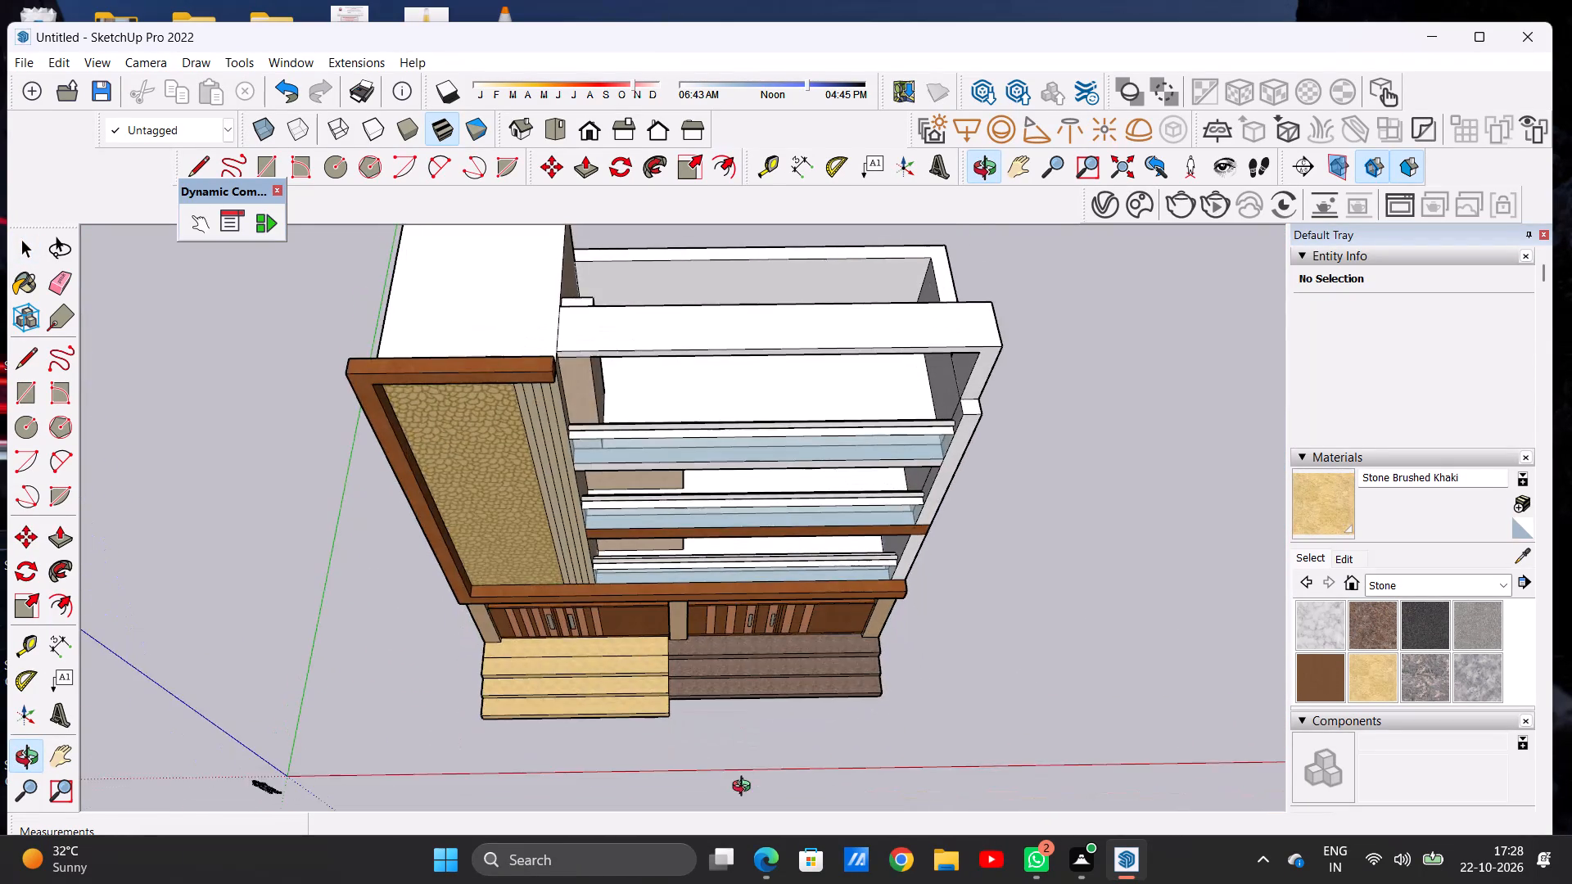
pyautogui.moveTo(745, 788); pyautogui.dragTo(722, 497, button='middle')
pyautogui.scroll(1, 706, 497)
pyautogui.scroll(-16, 706, 497)
pyautogui.scroll(8, 670, 571)
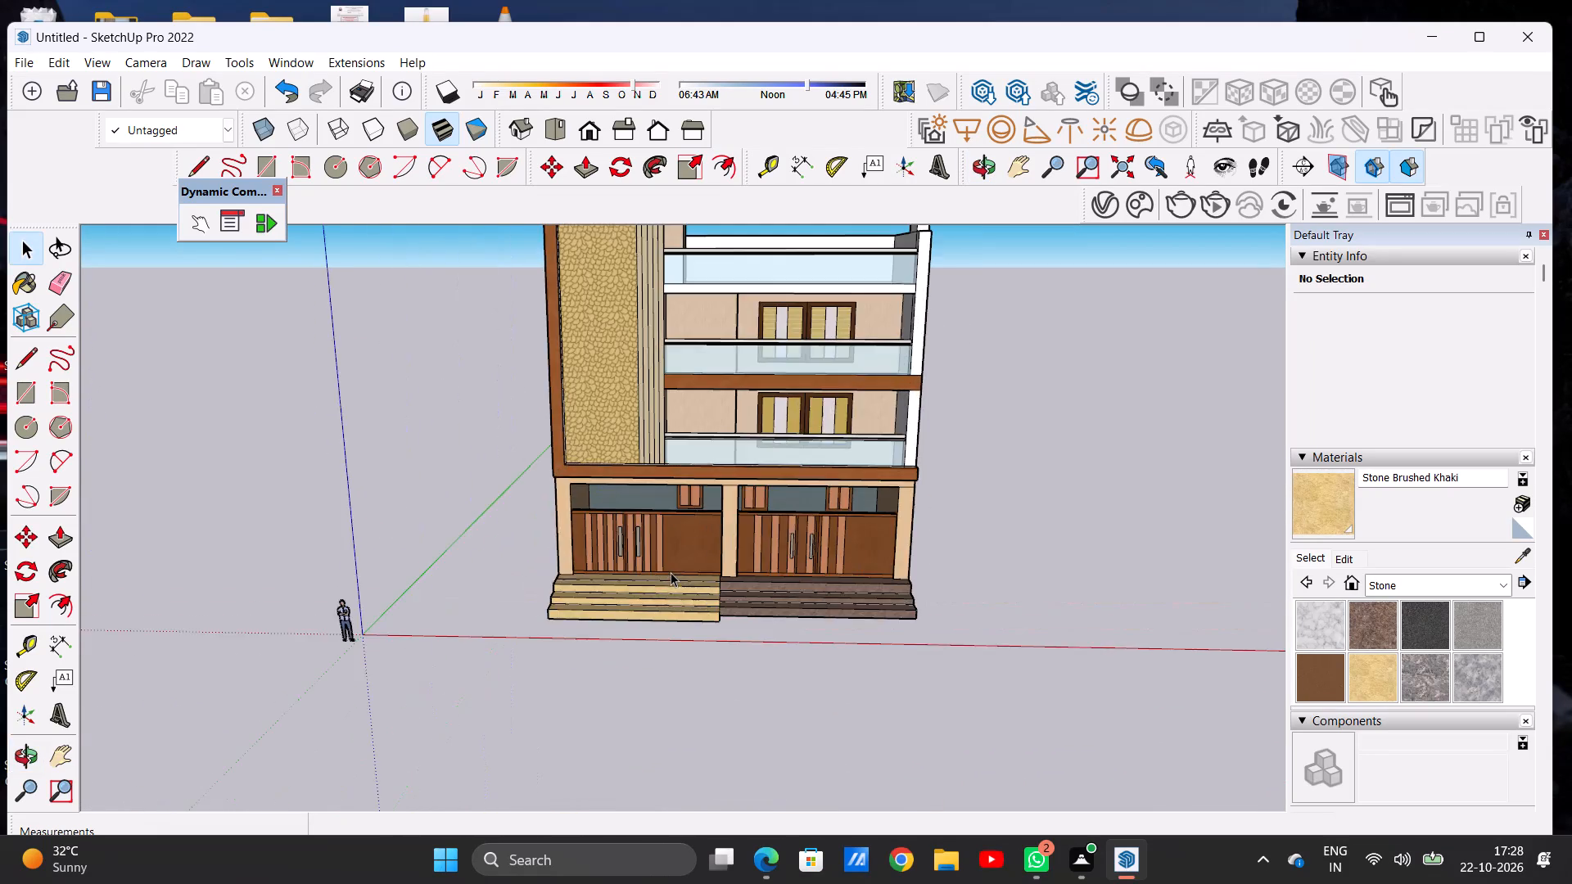
pyautogui.scroll(-8, 671, 572)
pyautogui.scroll(6, 697, 443)
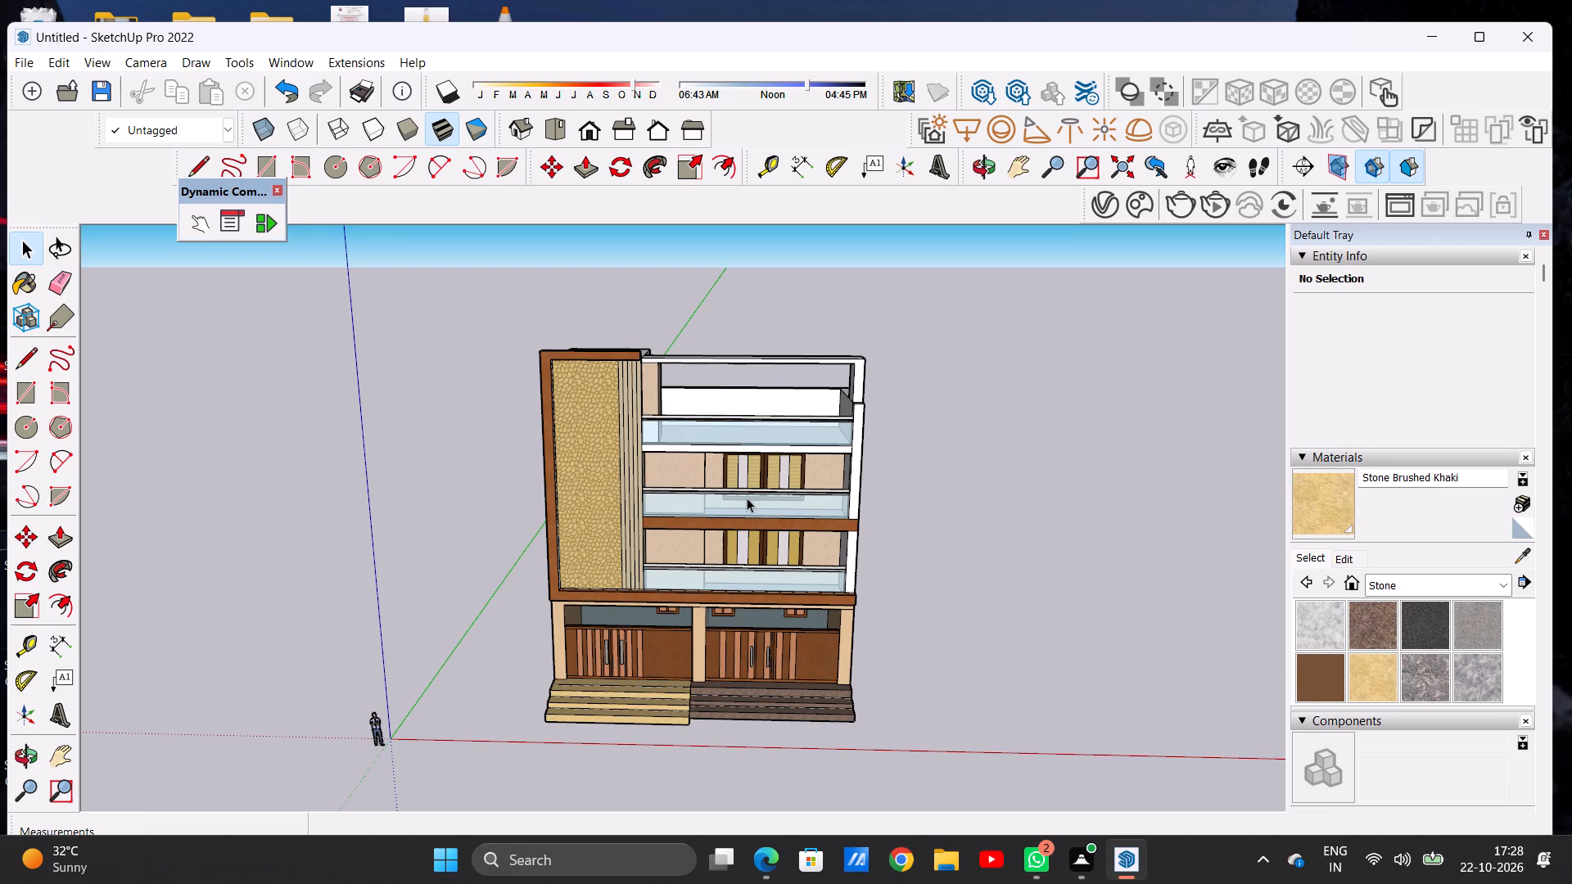
# Examine the balcony railings, back walls and windows on the middle floors from both sides.
pyautogui.scroll(-7, 747, 498)
pyautogui.scroll(14, 825, 563)
pyautogui.scroll(4, 631, 487)
pyautogui.scroll(4, 711, 485)
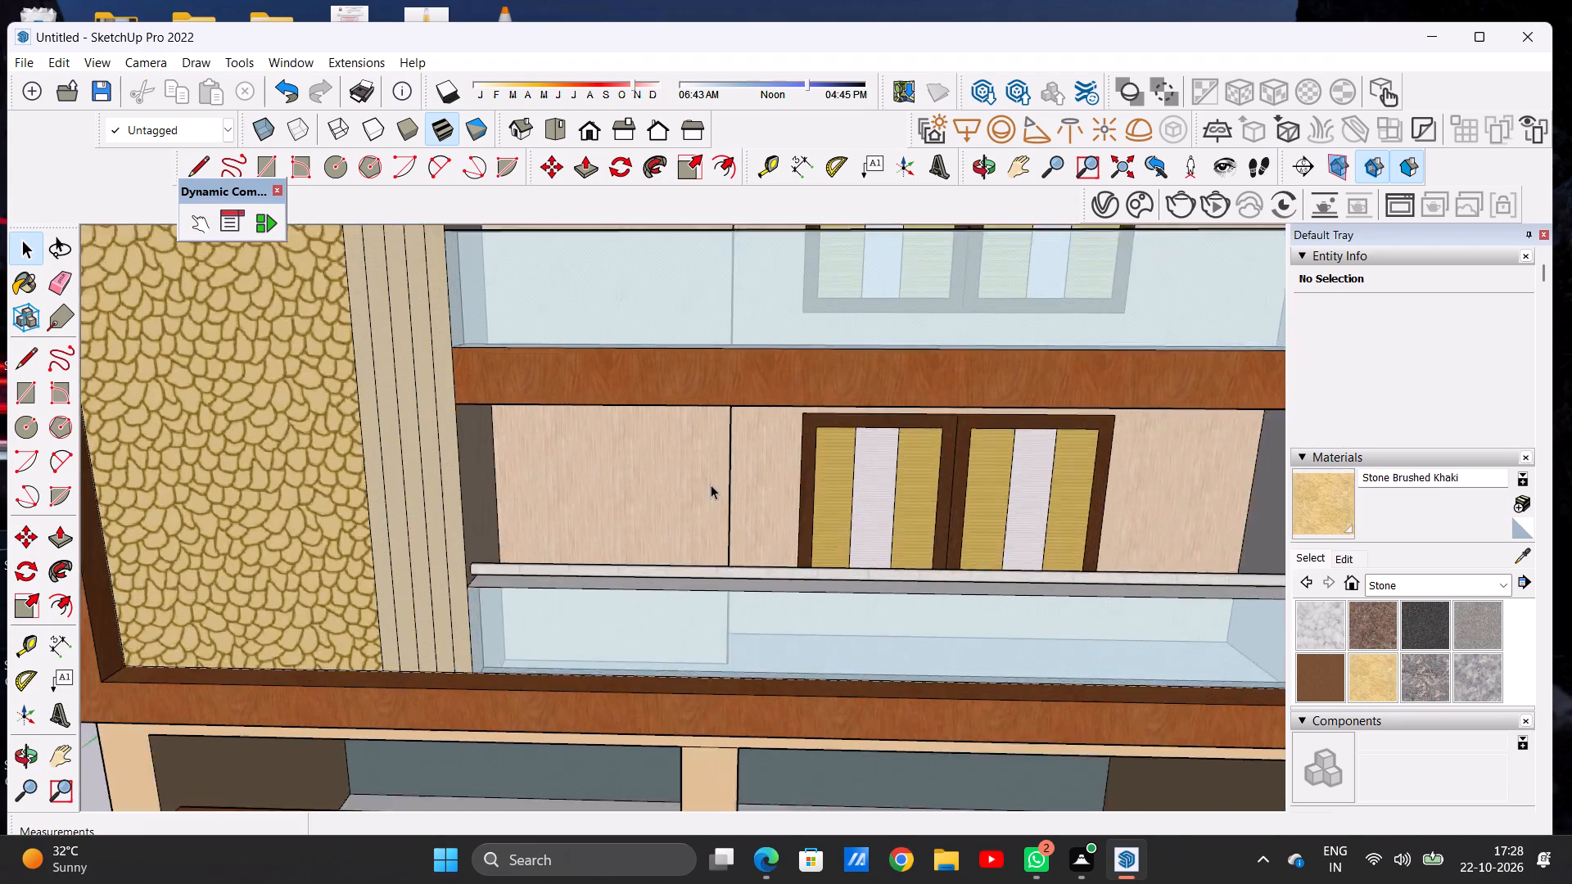
pyautogui.scroll(3, 711, 485)
pyautogui.scroll(-10, 682, 596)
pyautogui.moveTo(716, 630); pyautogui.dragTo(456, 557, button='middle')
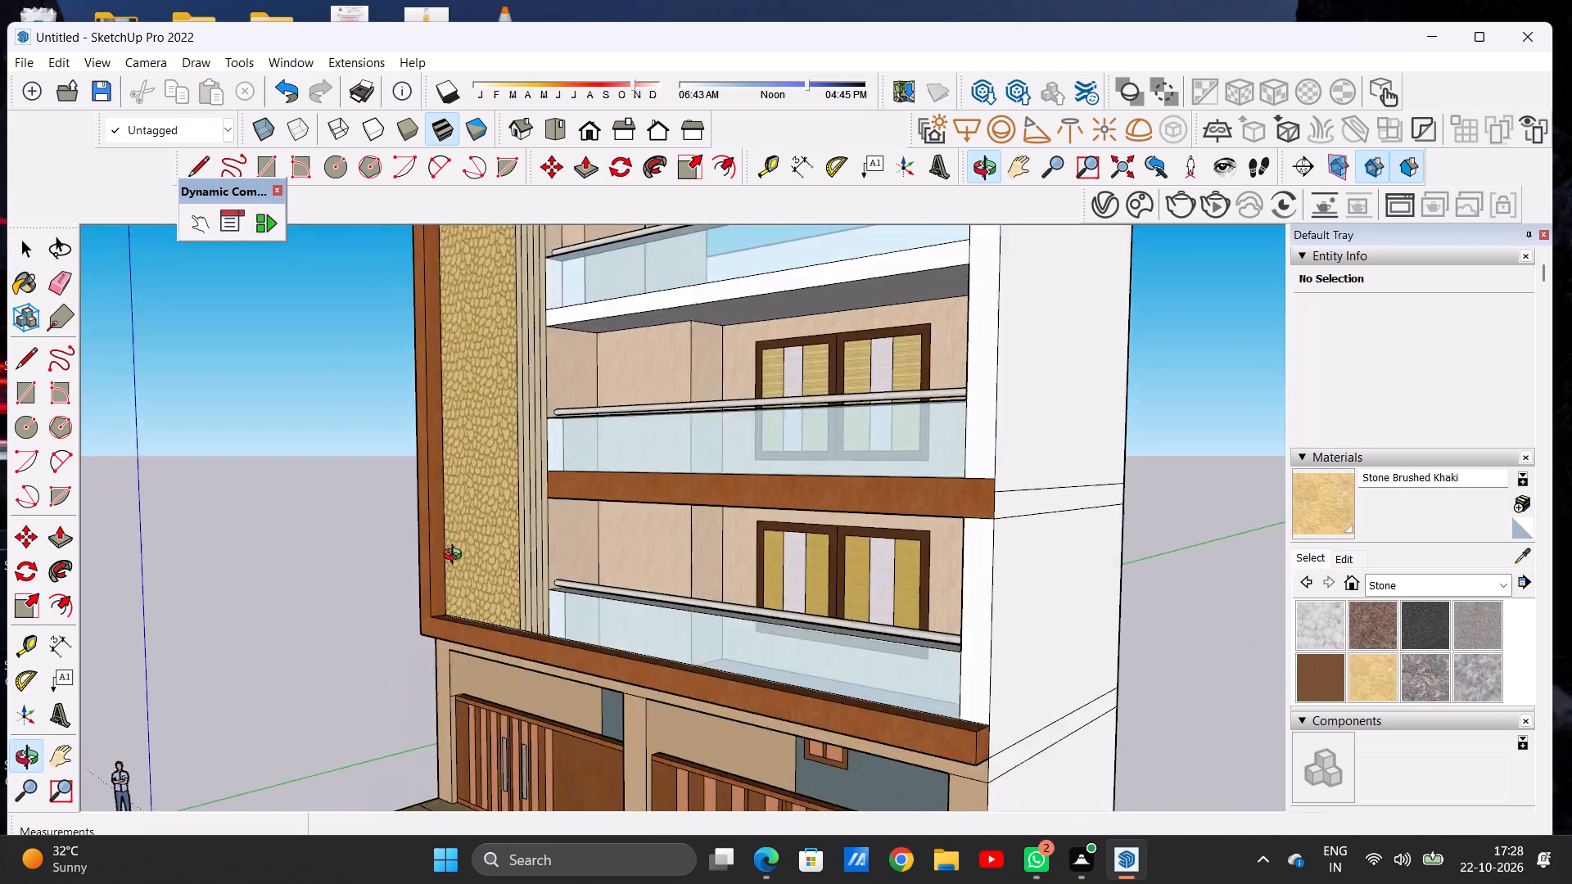
pyautogui.moveTo(456, 557); pyautogui.dragTo(828, 571, button='middle')
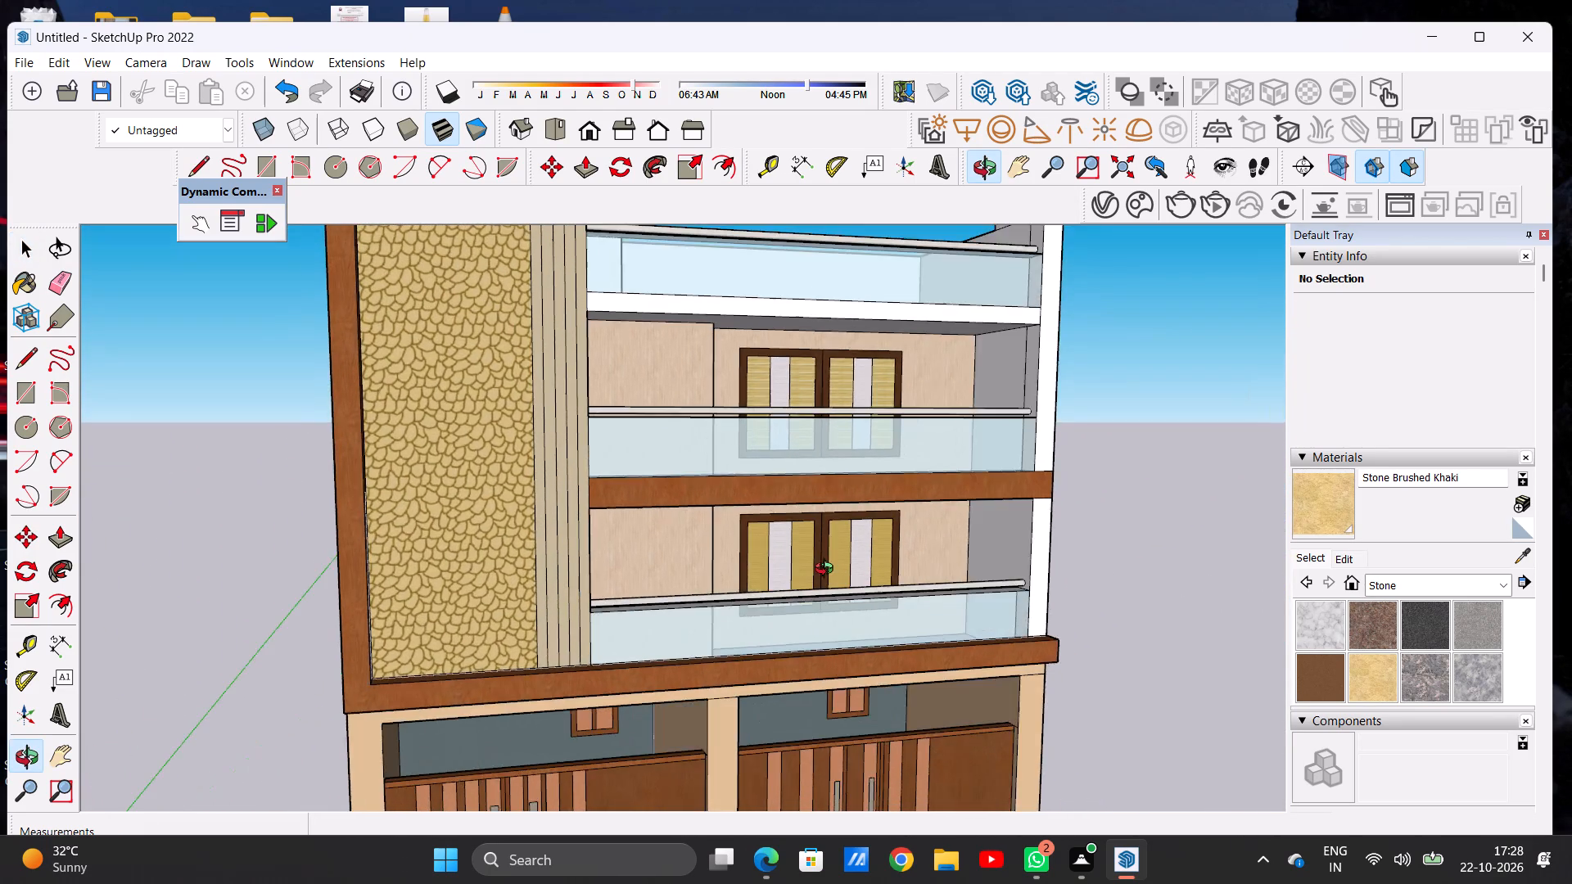
pyautogui.moveTo(828, 571); pyautogui.dragTo(716, 576, button='middle')
pyautogui.scroll(-13, 672, 512)
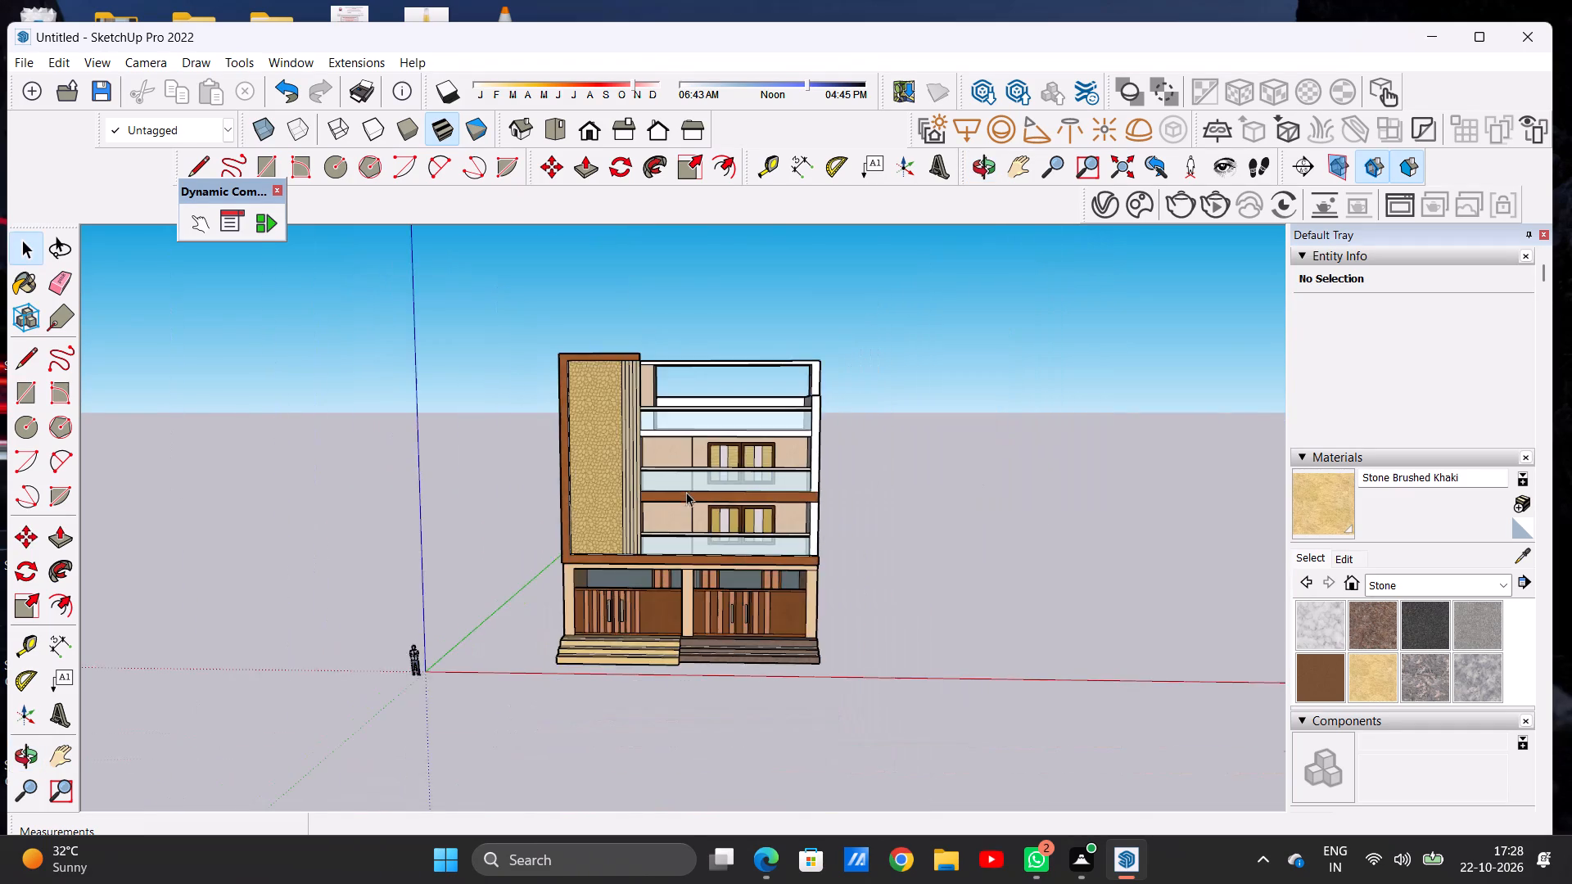
pyautogui.scroll(-1, 686, 492)
pyautogui.scroll(7, 716, 634)
pyautogui.scroll(7, 648, 442)
pyautogui.scroll(-15, 648, 442)
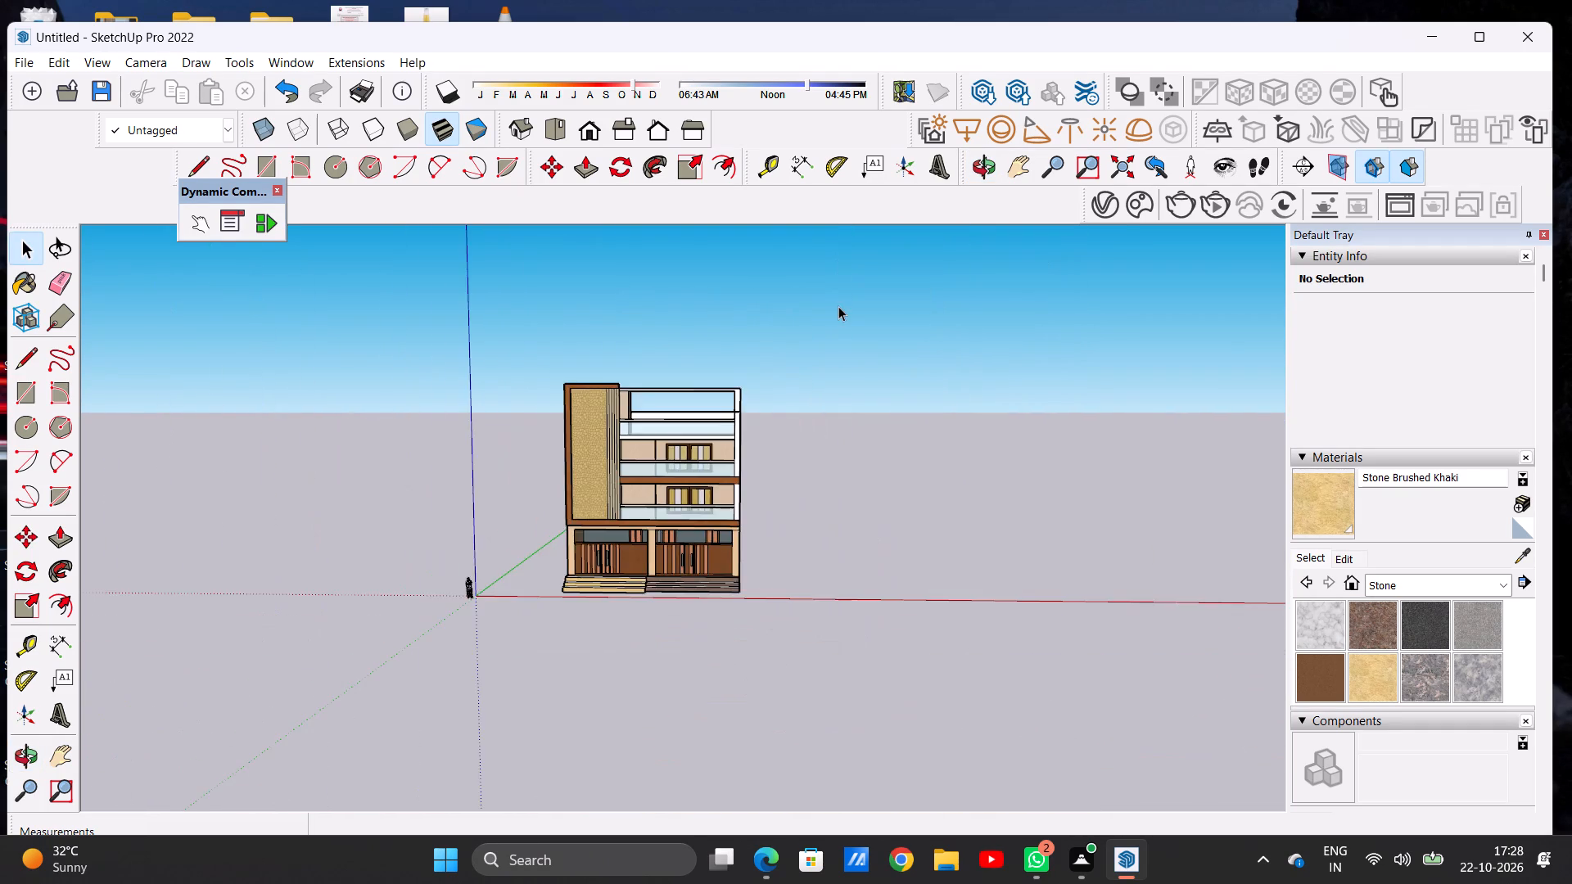
# Check the whole facade from the front, including the ground-floor doors, columns and entrance steps.
pyautogui.scroll(8, 839, 306)
pyautogui.middleClick(327, 575)
pyautogui.scroll(-5, 605, 445)
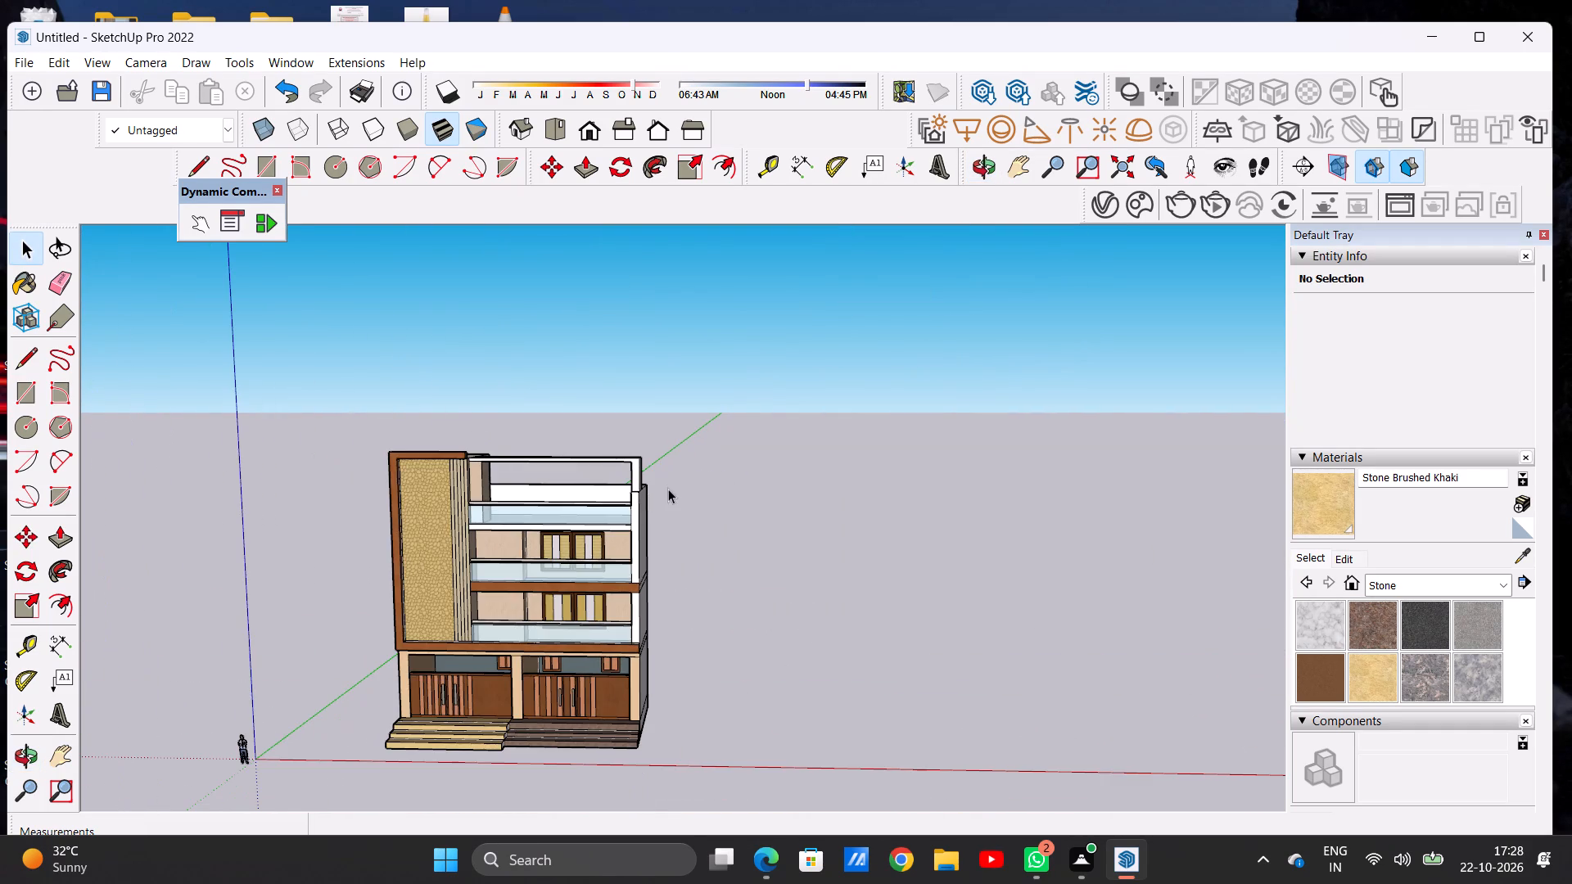
pyautogui.moveTo(668, 489); pyautogui.dragTo(620, 562, button='middle')
pyautogui.moveTo(636, 561); pyautogui.dragTo(757, 550, button='middle')
pyautogui.middleClick(757, 550)
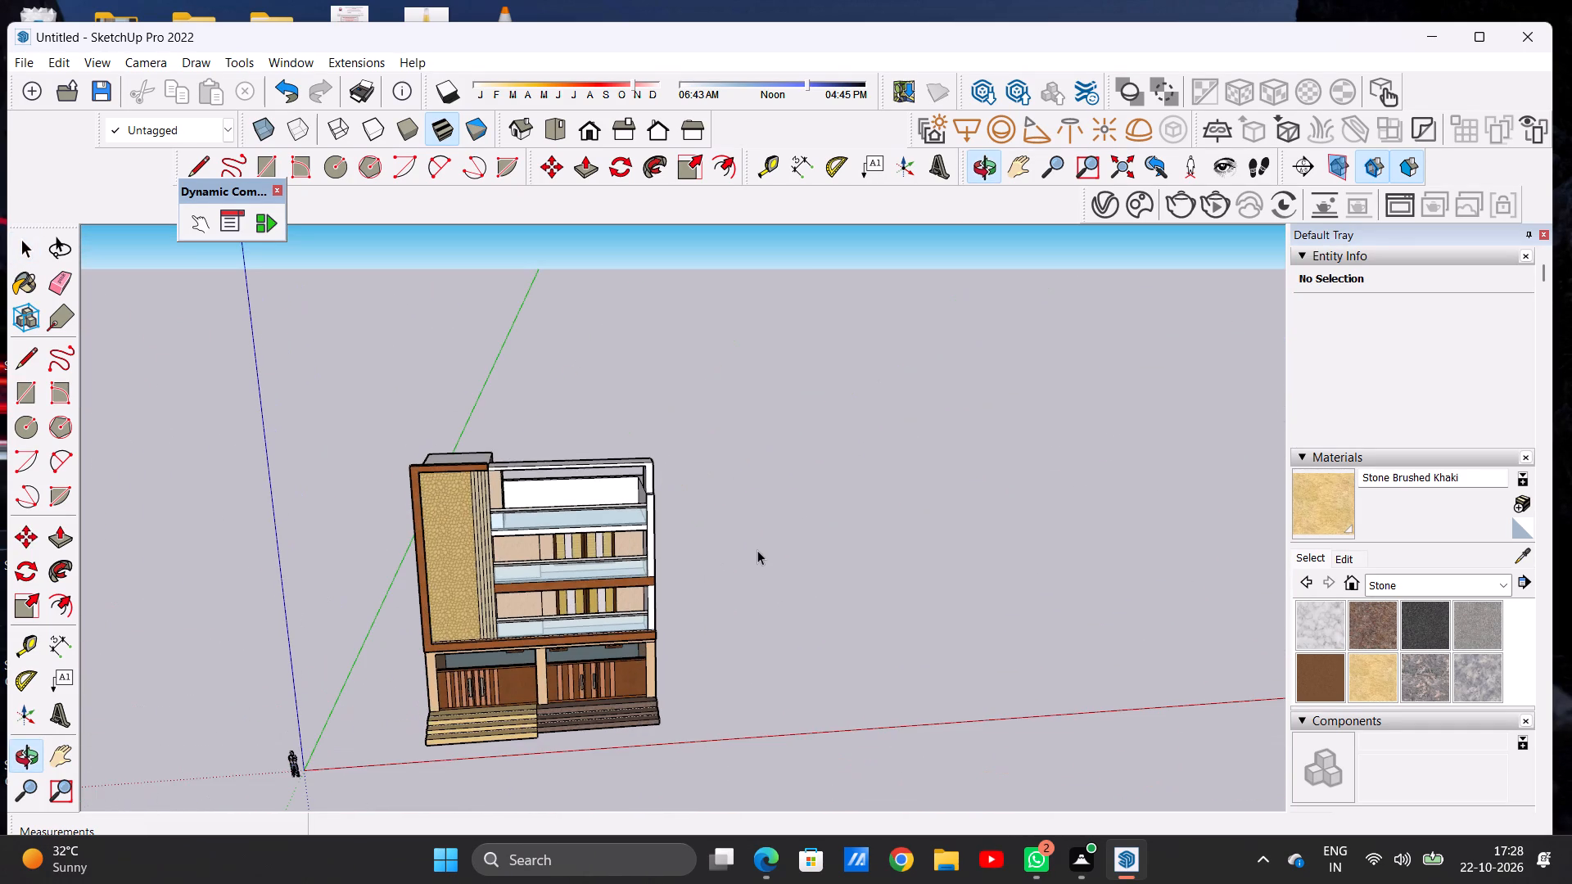
pyautogui.scroll(-6, 757, 550)
pyautogui.scroll(13, 557, 550)
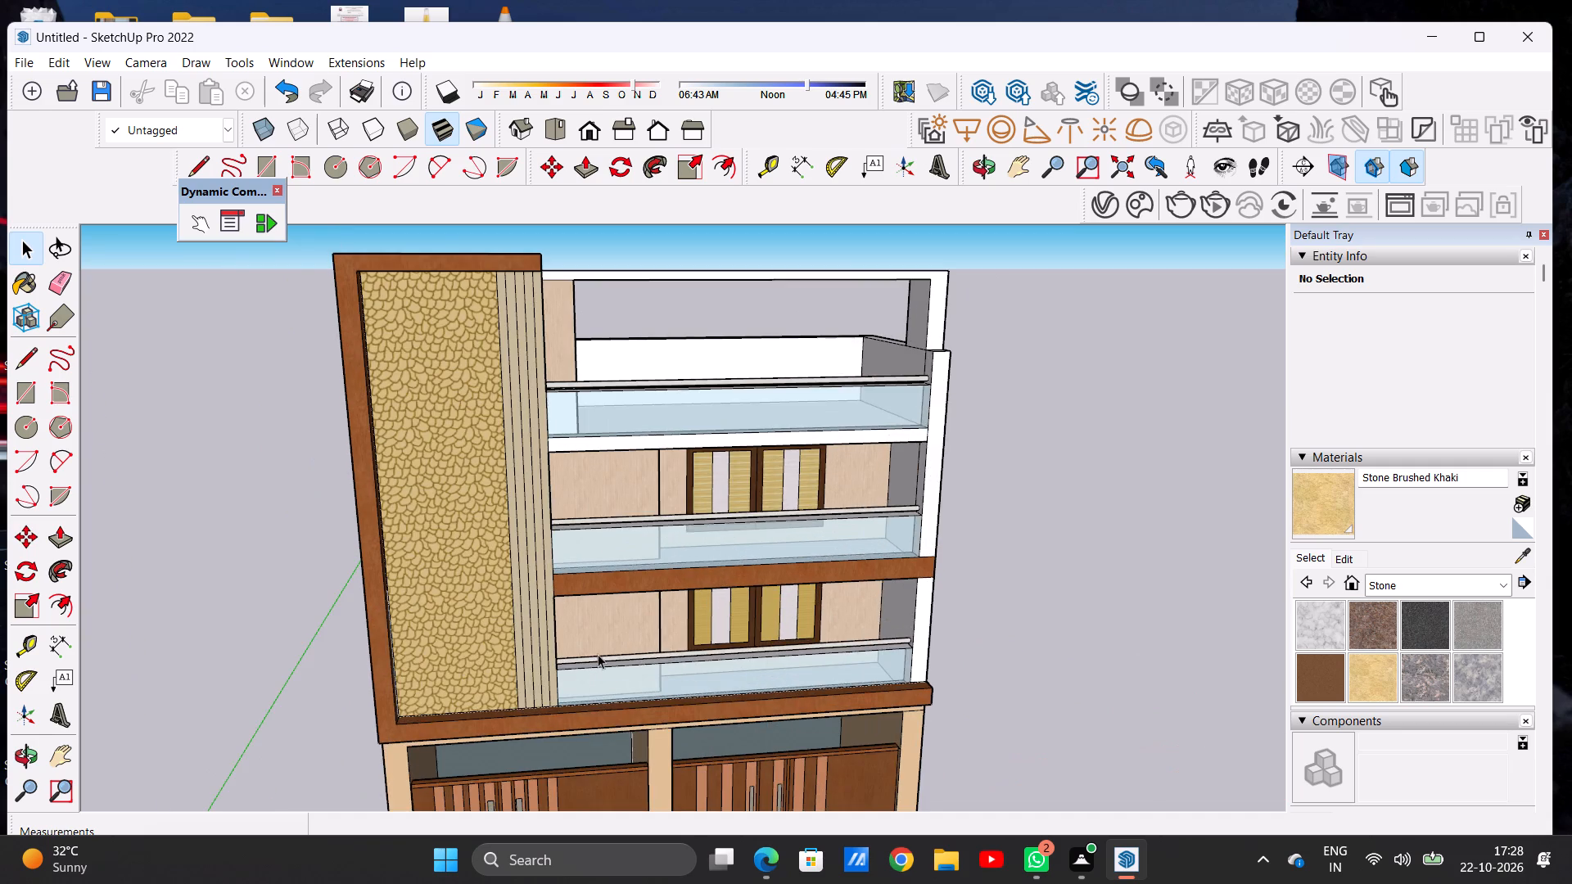
pyautogui.moveTo(499, 715); pyautogui.dragTo(440, 635, button='middle')
pyautogui.scroll(1, 440, 635)
pyautogui.scroll(-13, 468, 525)
pyautogui.scroll(6, 489, 651)
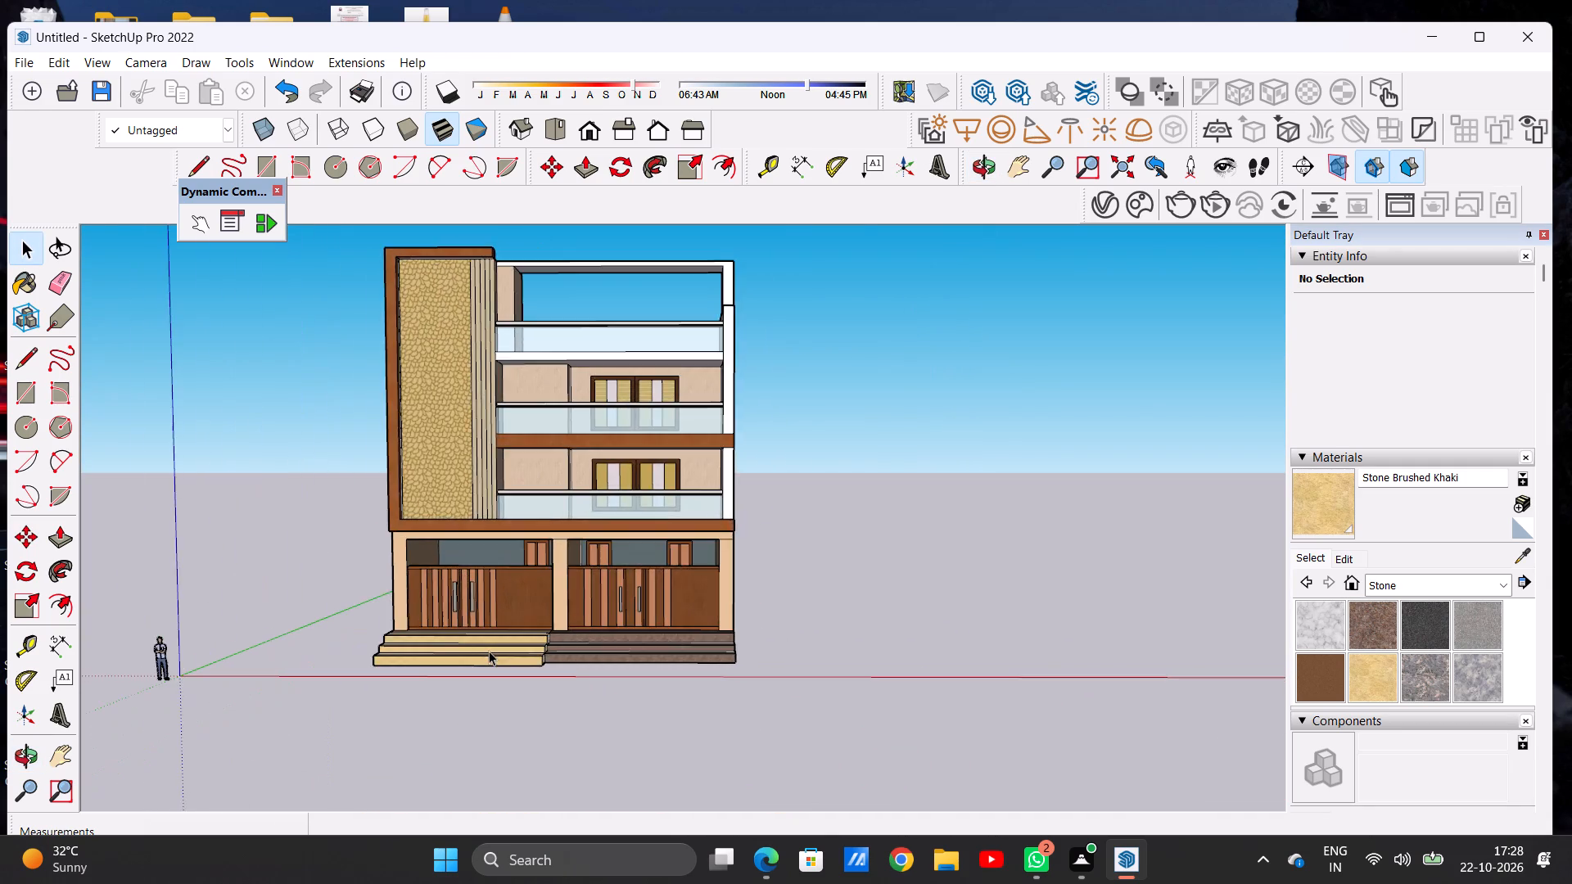
pyautogui.scroll(7, 489, 651)
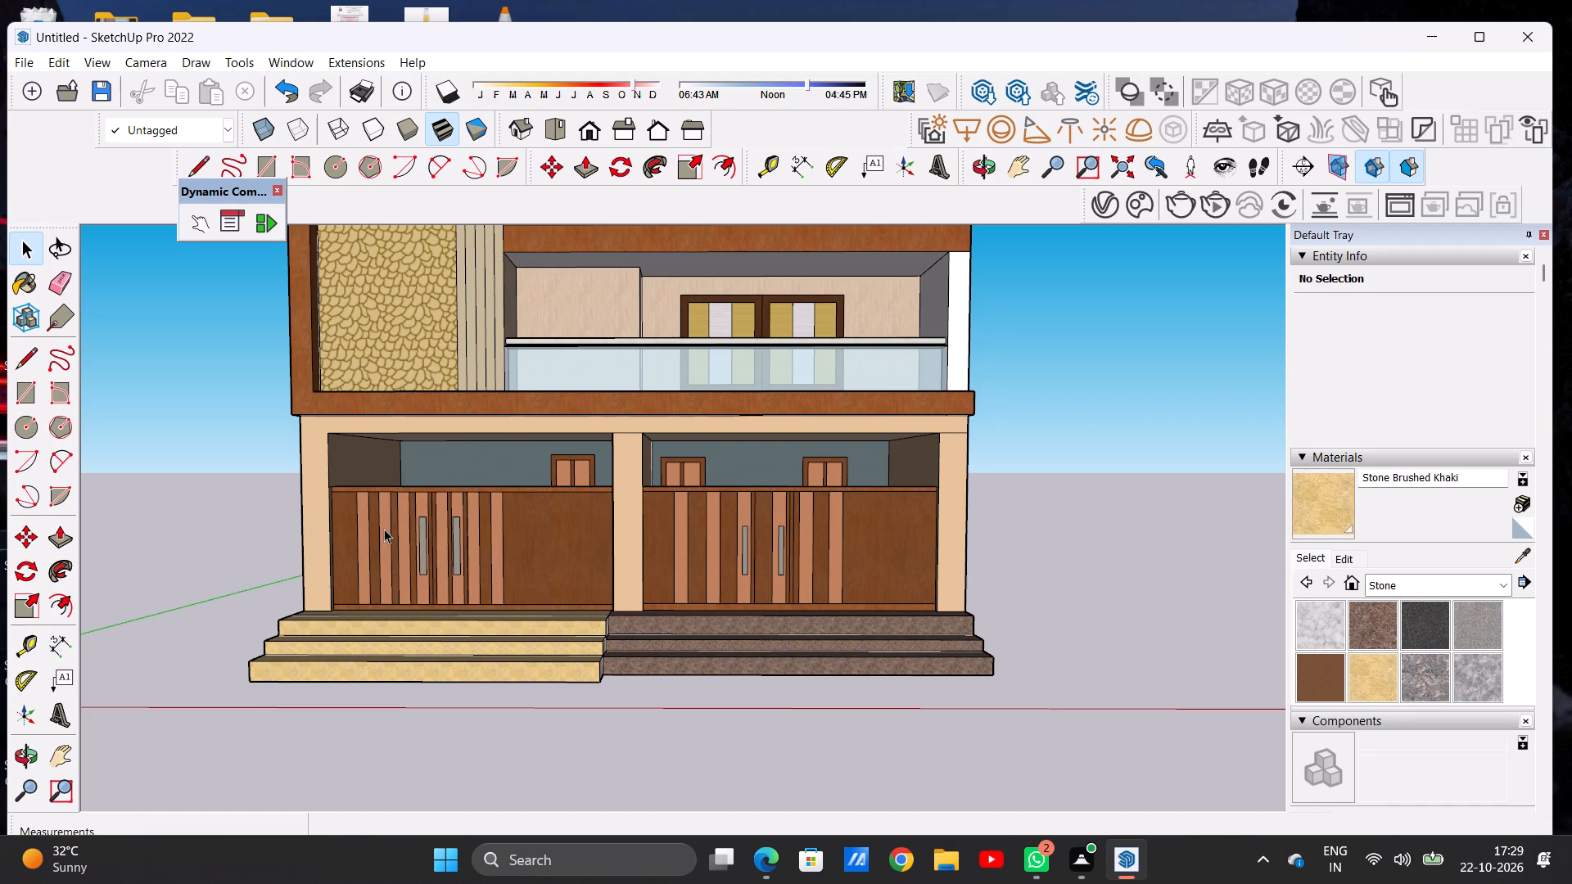
pyautogui.scroll(-12, 404, 515)
pyautogui.scroll(1, 531, 419)
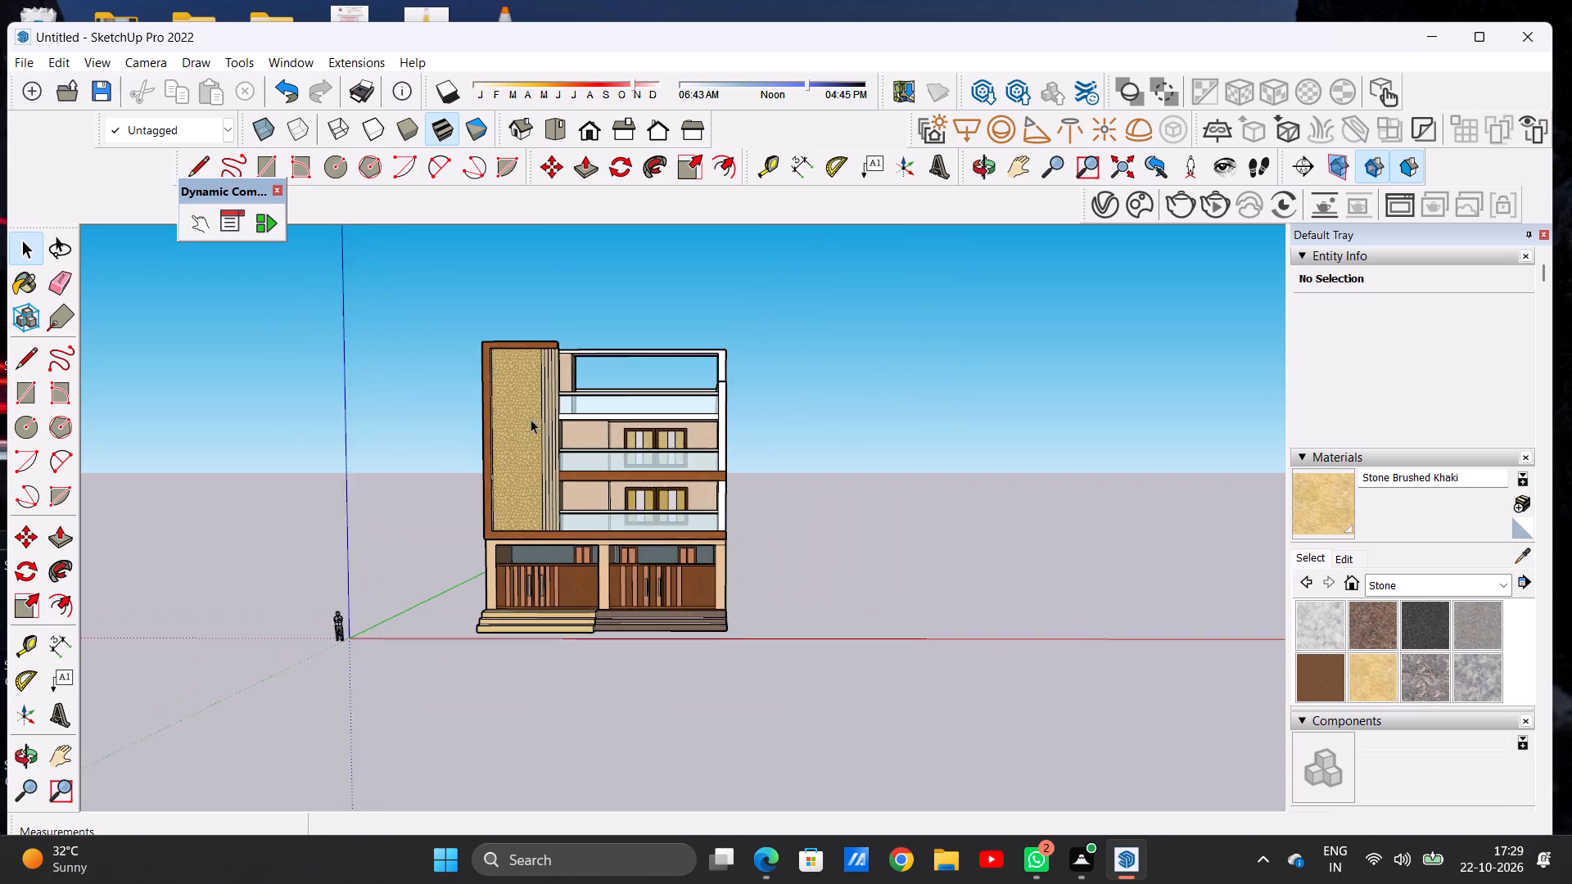
pyautogui.scroll(6, 531, 419)
pyautogui.scroll(-5, 641, 366)
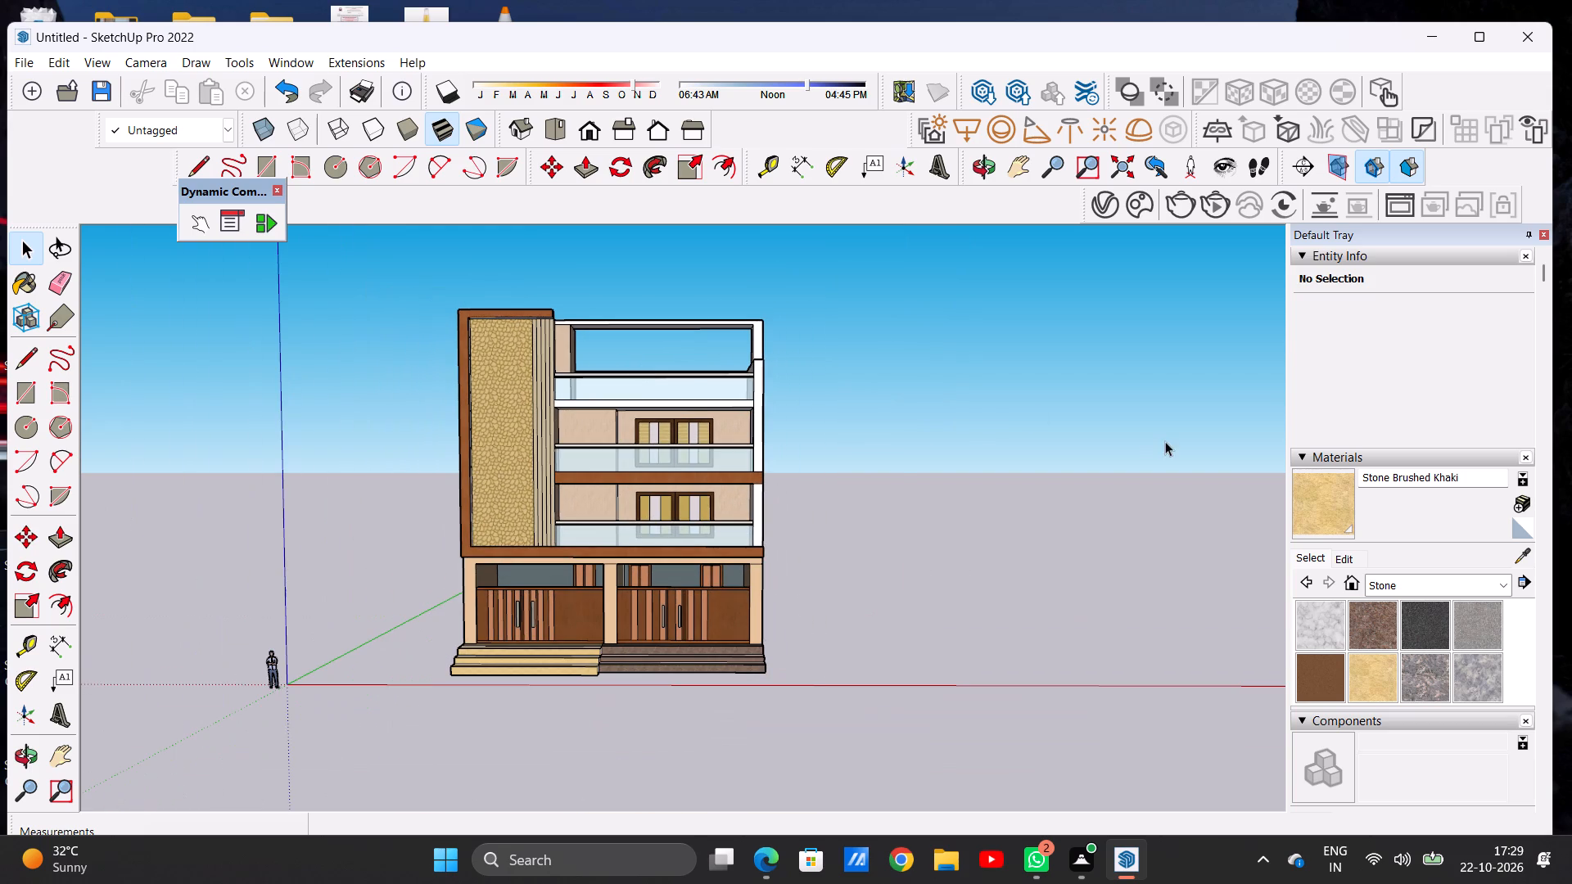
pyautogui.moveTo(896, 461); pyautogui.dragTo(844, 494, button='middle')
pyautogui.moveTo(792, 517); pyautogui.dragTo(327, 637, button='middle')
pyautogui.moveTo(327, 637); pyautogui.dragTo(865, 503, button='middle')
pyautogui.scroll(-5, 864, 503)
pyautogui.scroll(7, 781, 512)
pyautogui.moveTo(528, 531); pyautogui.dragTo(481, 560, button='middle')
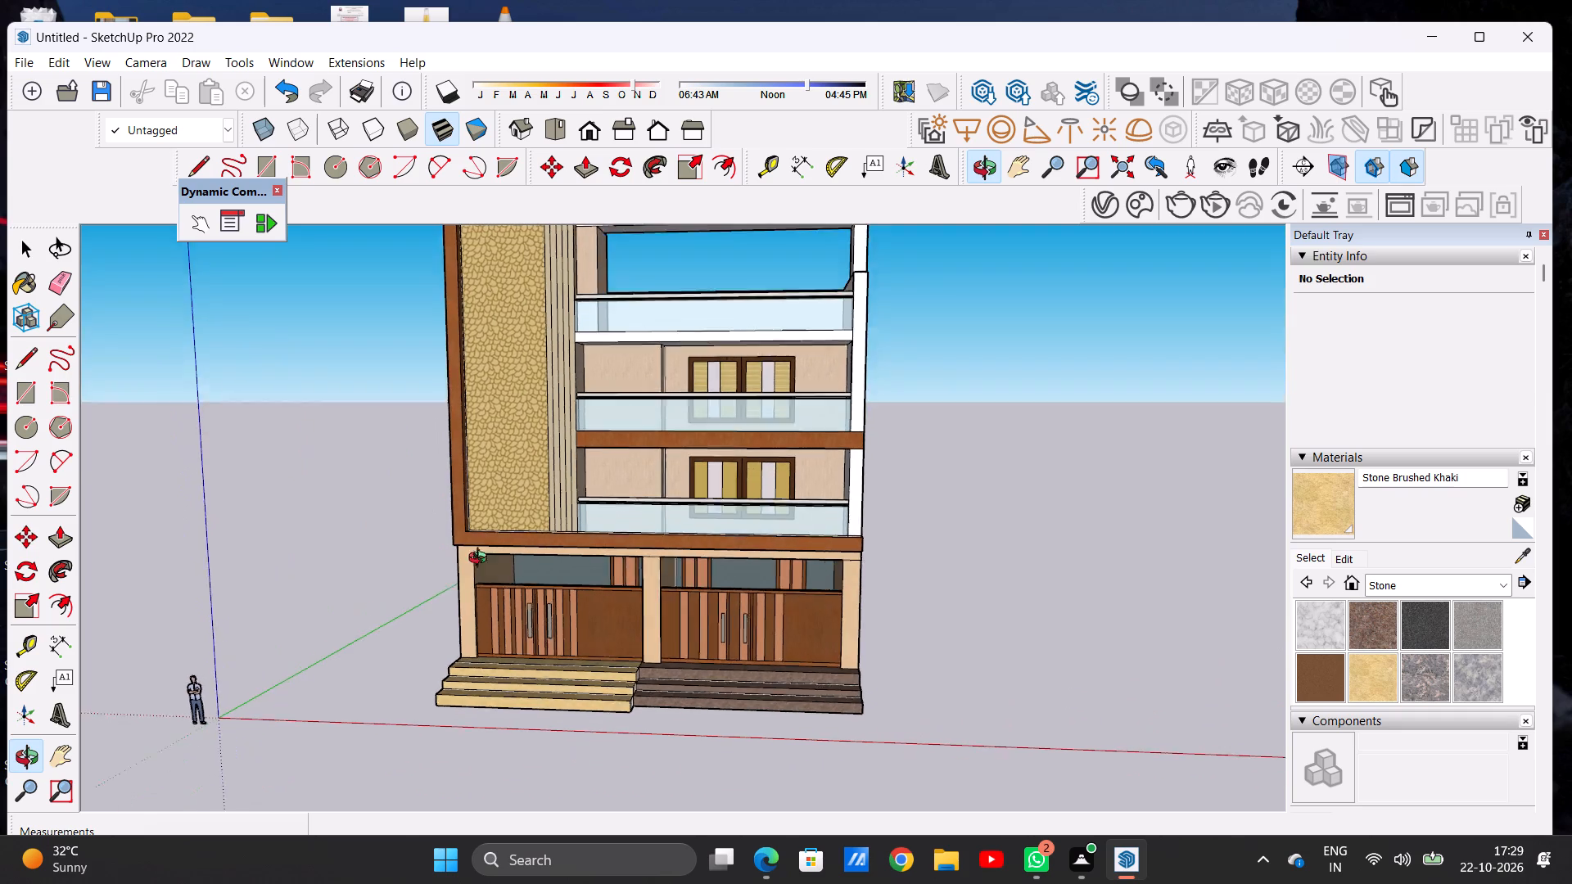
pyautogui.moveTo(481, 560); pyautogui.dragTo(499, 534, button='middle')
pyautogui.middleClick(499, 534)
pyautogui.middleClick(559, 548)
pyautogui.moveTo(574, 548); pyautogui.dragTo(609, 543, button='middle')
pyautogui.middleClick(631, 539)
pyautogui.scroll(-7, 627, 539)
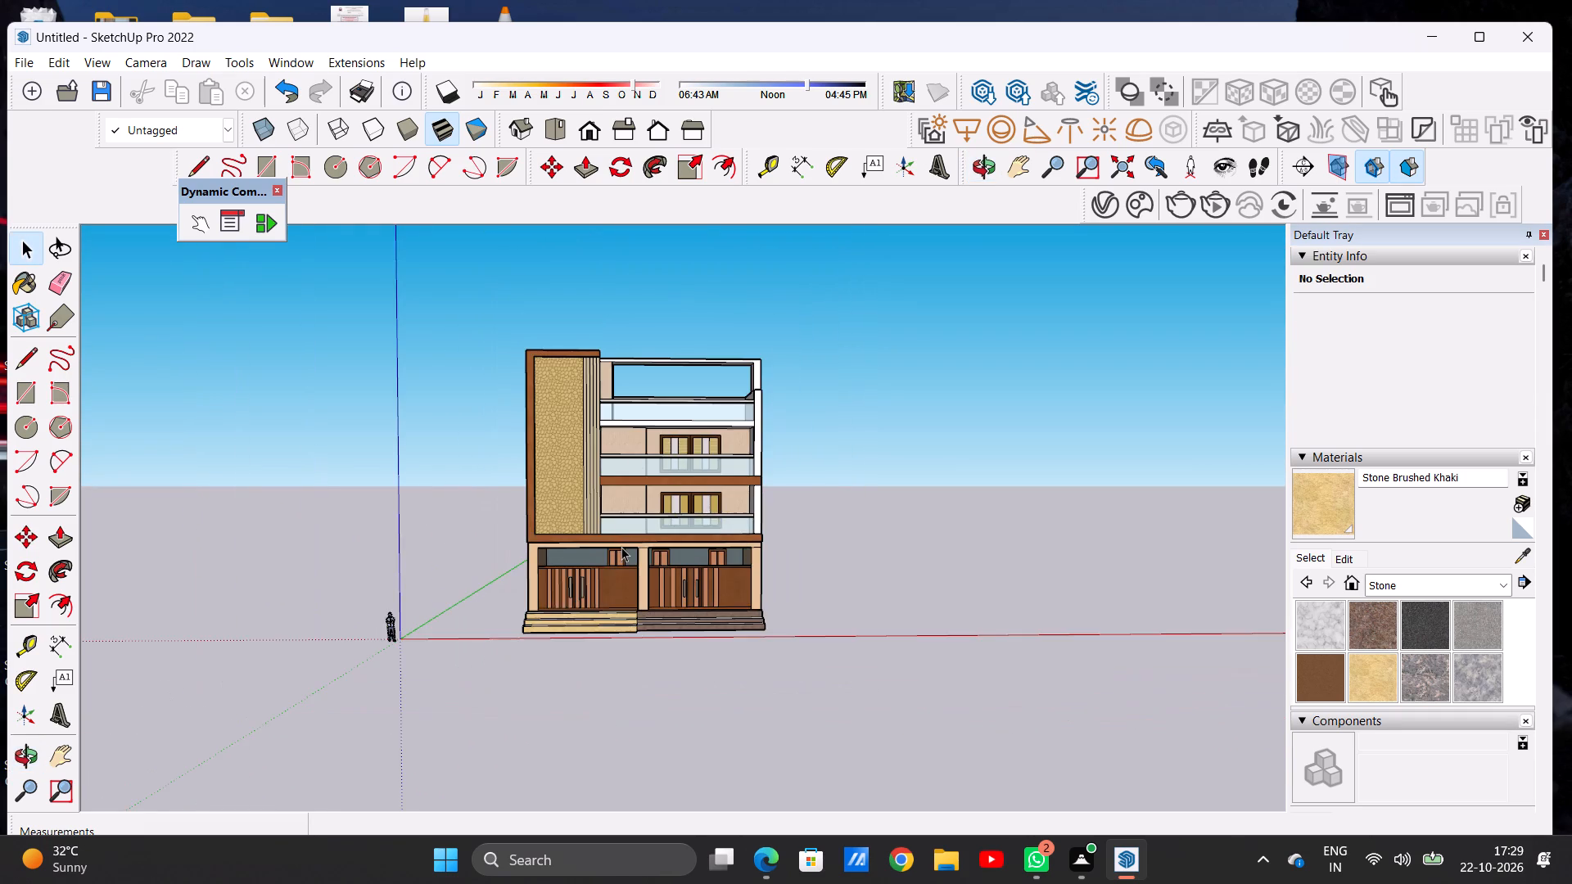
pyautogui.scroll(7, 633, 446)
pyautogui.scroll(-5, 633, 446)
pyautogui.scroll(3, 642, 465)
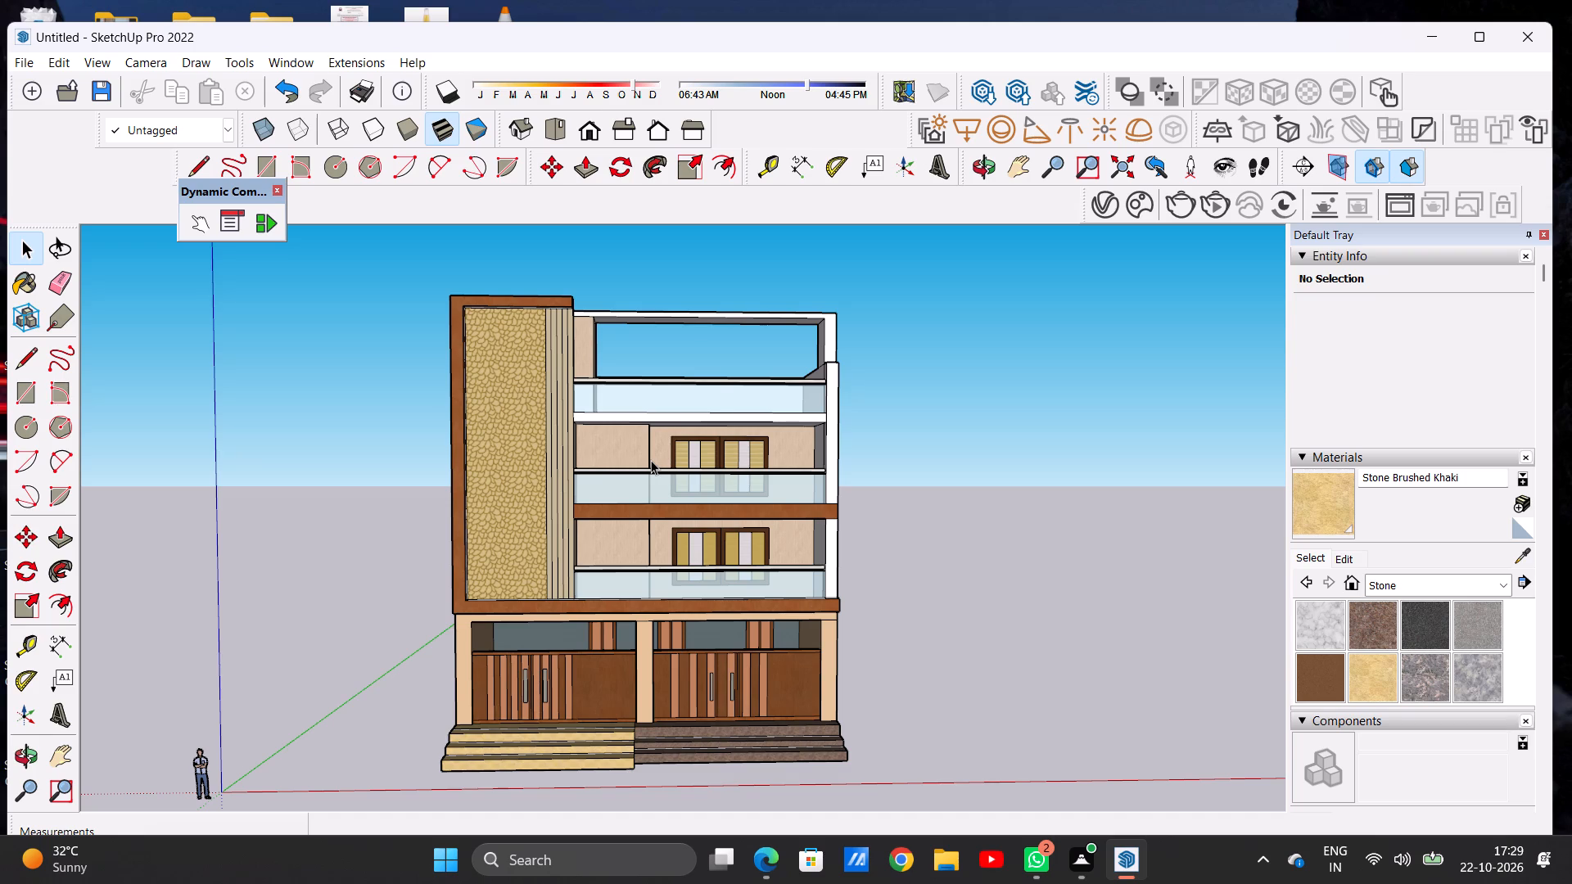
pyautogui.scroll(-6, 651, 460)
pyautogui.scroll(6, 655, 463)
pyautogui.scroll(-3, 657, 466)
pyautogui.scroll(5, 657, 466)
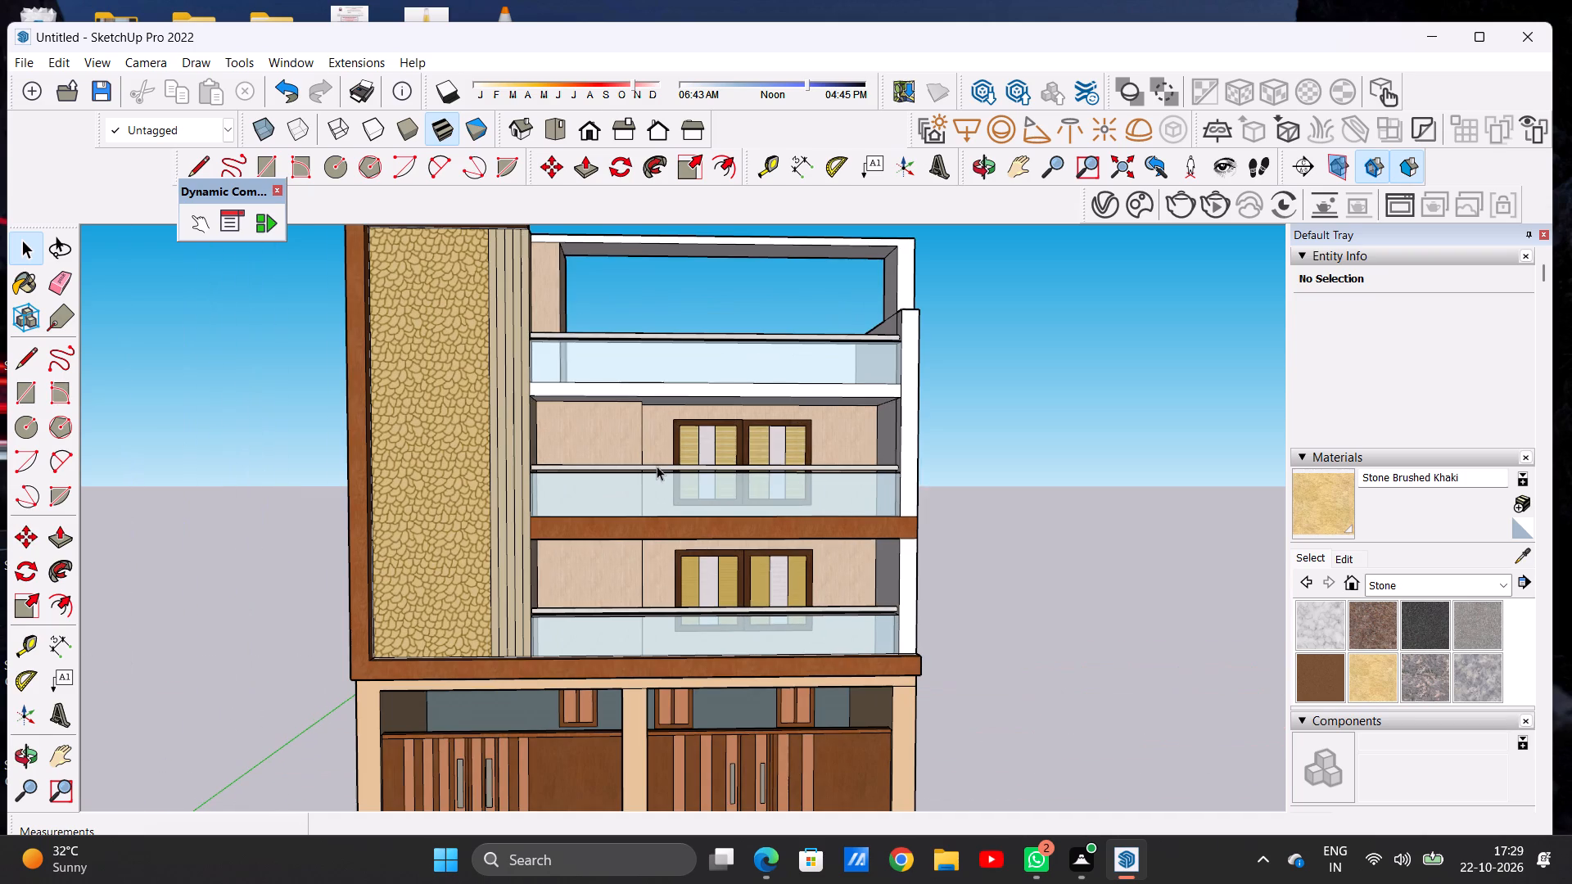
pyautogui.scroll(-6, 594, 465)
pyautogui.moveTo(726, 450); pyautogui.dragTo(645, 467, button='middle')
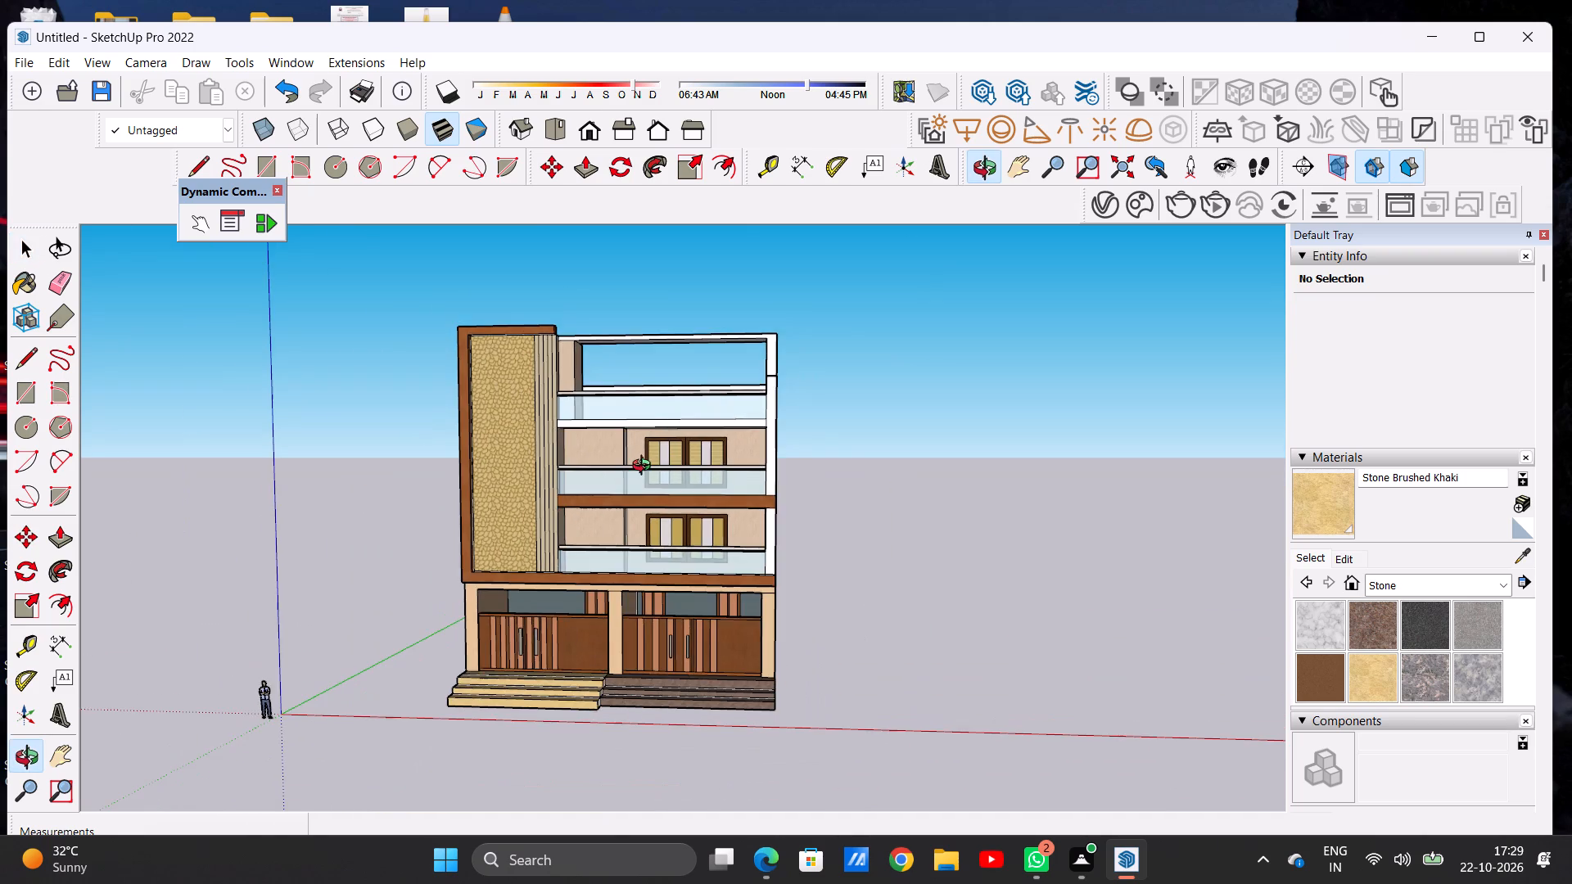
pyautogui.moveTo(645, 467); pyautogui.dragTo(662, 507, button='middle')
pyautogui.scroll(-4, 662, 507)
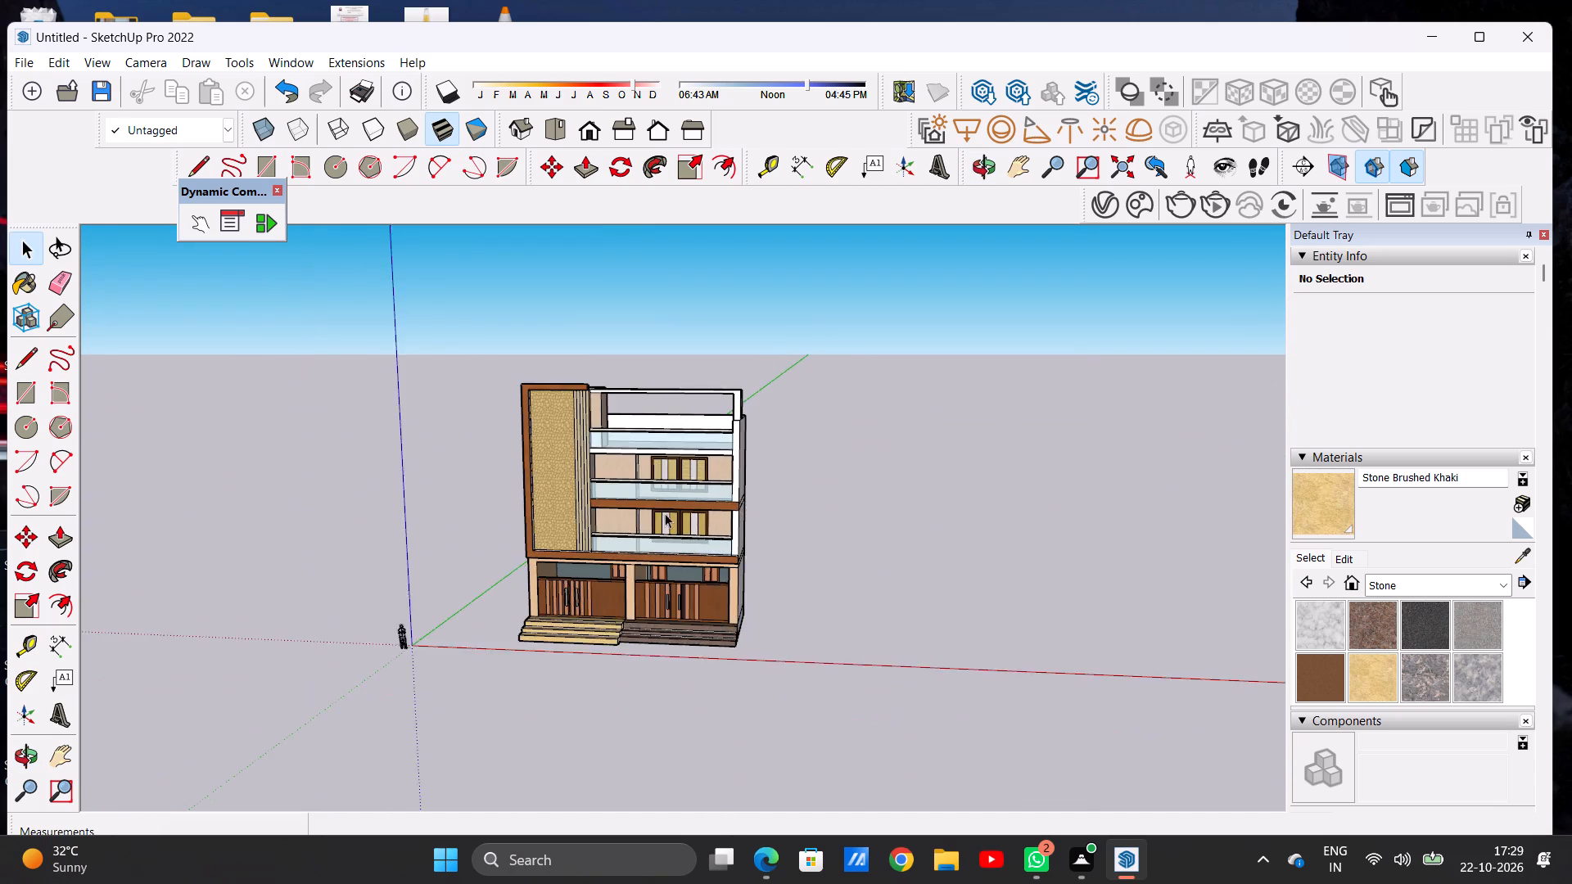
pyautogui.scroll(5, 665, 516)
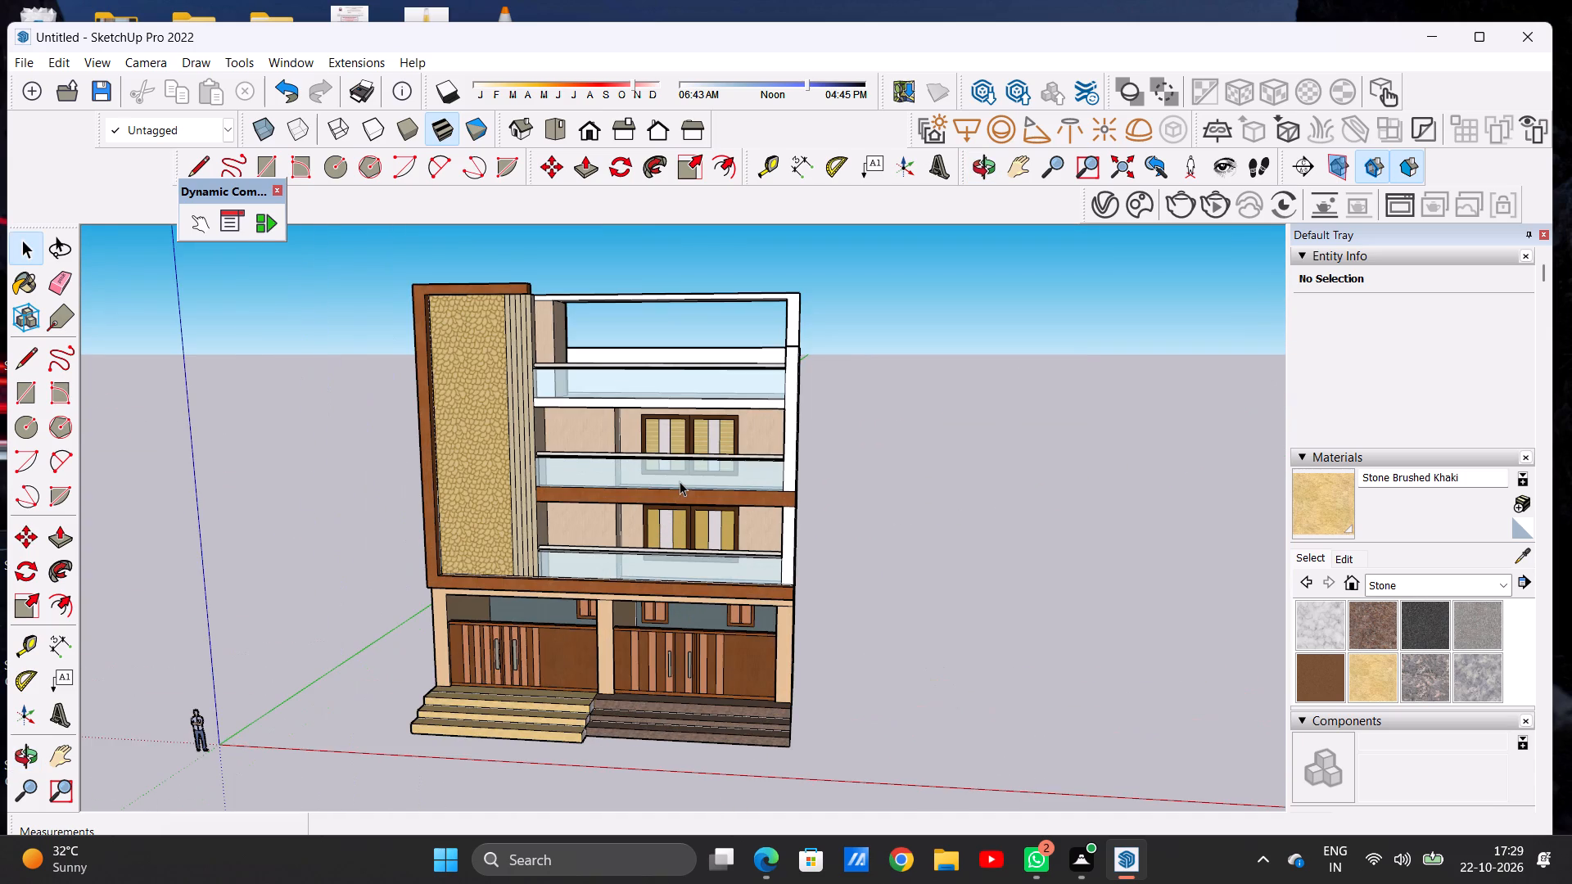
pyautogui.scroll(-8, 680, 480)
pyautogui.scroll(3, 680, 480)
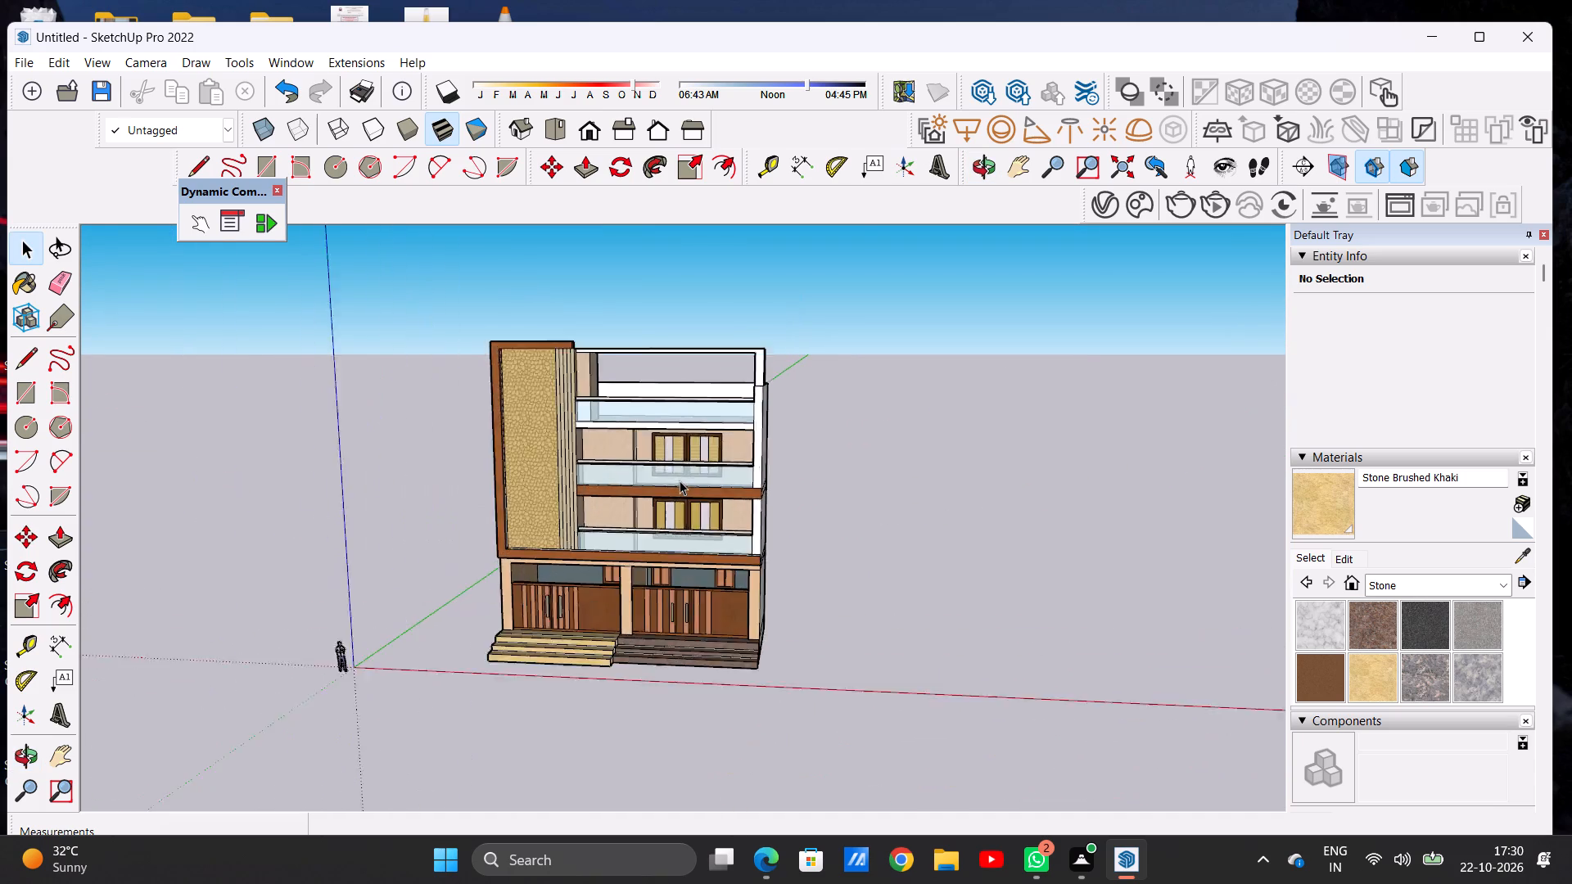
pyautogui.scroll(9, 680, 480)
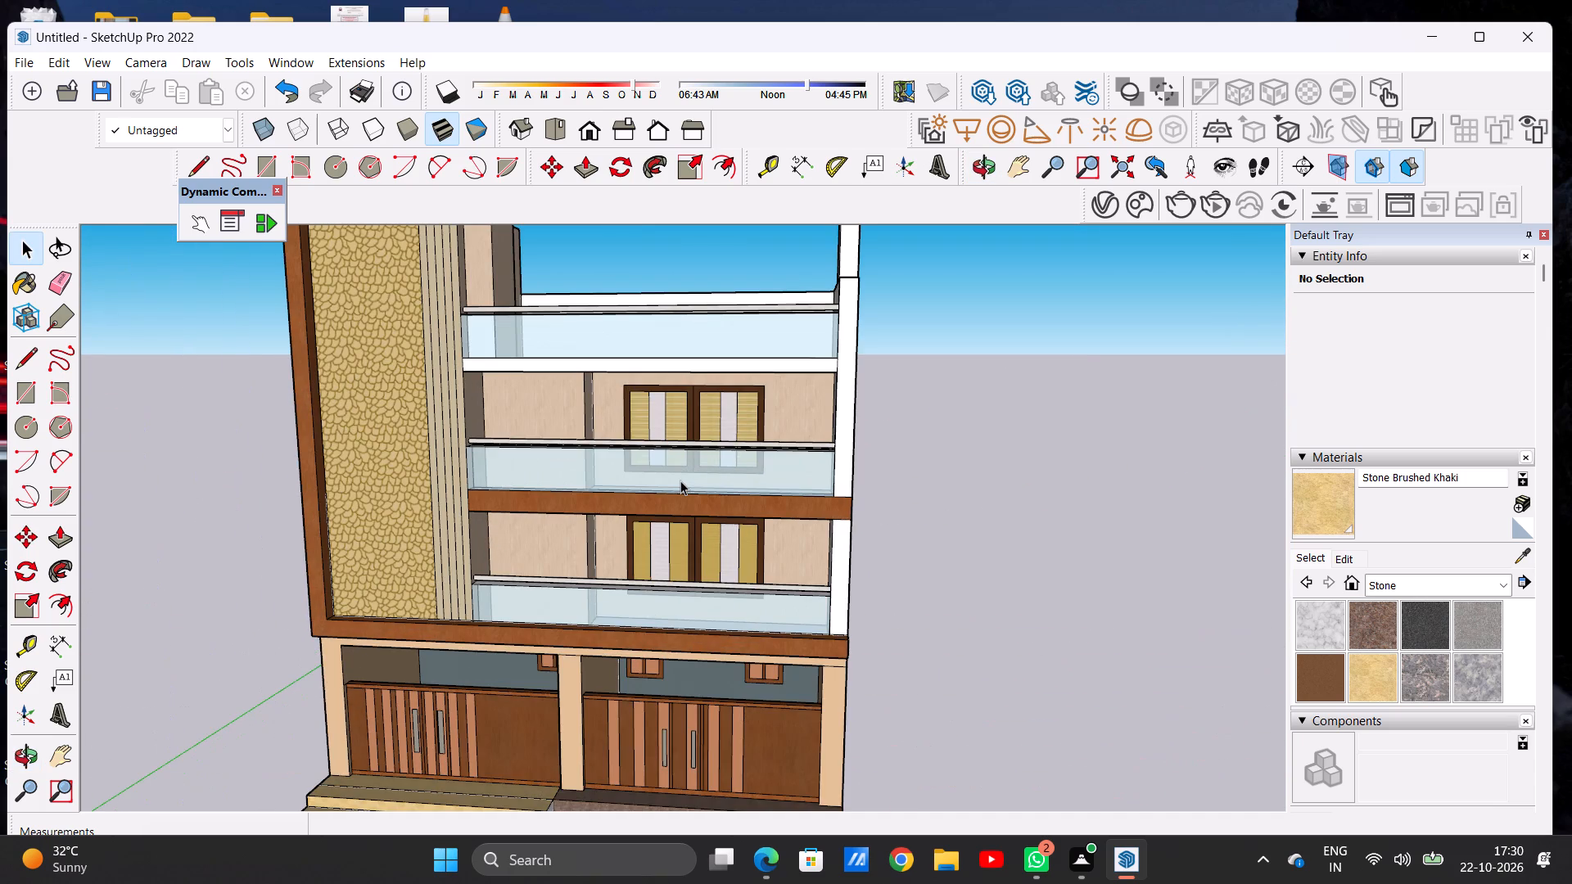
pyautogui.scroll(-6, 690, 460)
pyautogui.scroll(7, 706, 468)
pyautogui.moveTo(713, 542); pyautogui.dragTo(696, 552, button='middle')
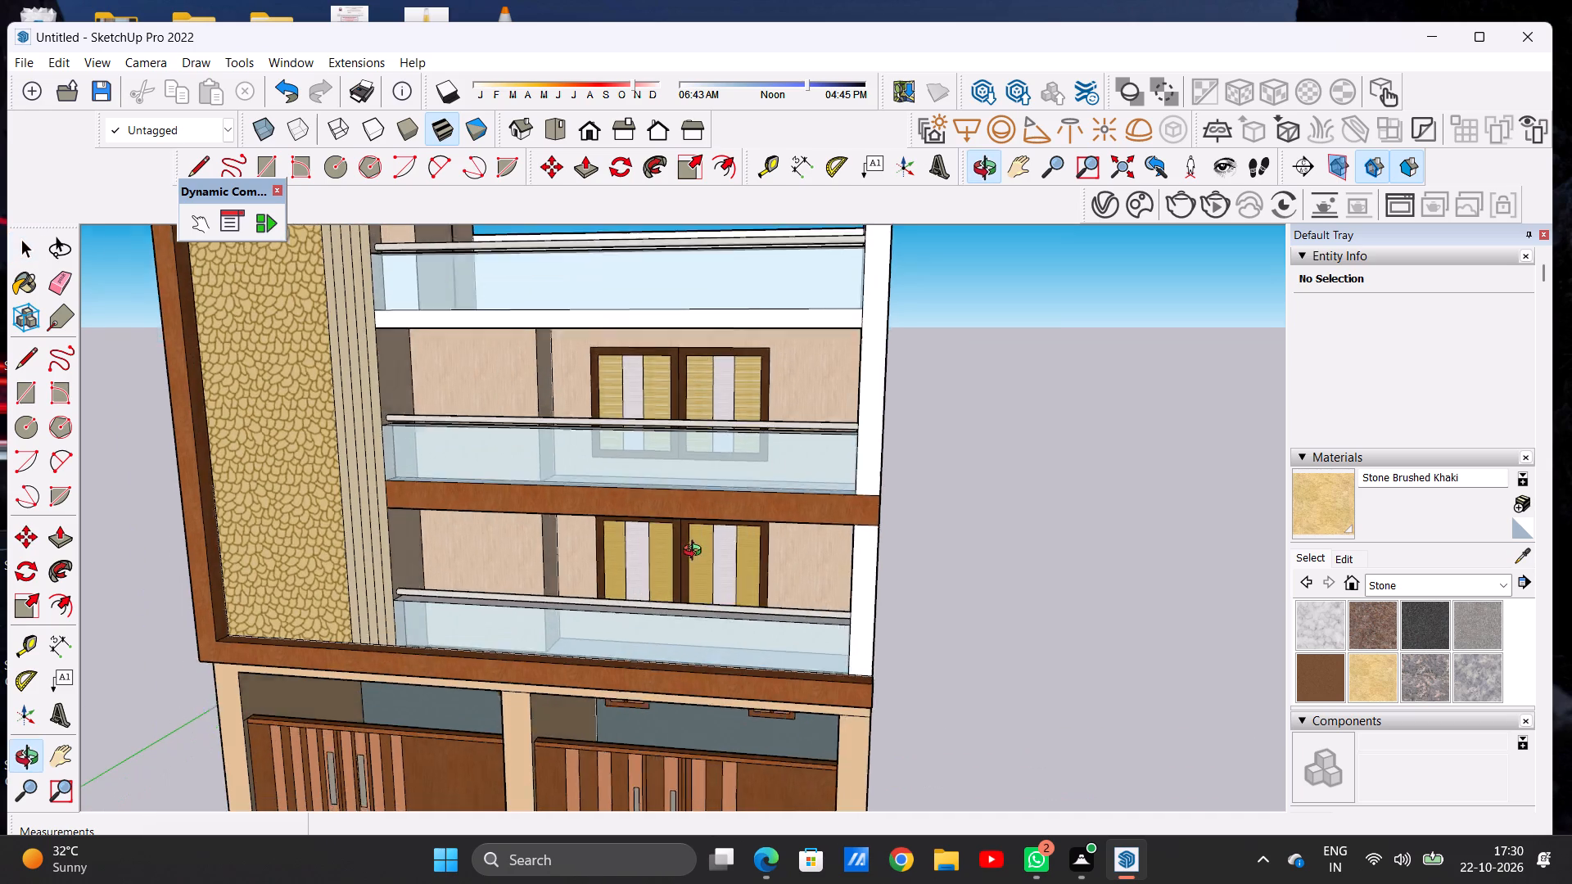
# Examine the middle-floor balconies and windows, and compare them with the building's complete front elevation.
pyautogui.moveTo(696, 552); pyautogui.dragTo(327, 583, button='middle')
pyautogui.middleClick(327, 583)
pyautogui.middleClick(759, 572)
pyautogui.moveTo(556, 585); pyautogui.dragTo(990, 542, button='middle')
pyautogui.scroll(-5, 685, 586)
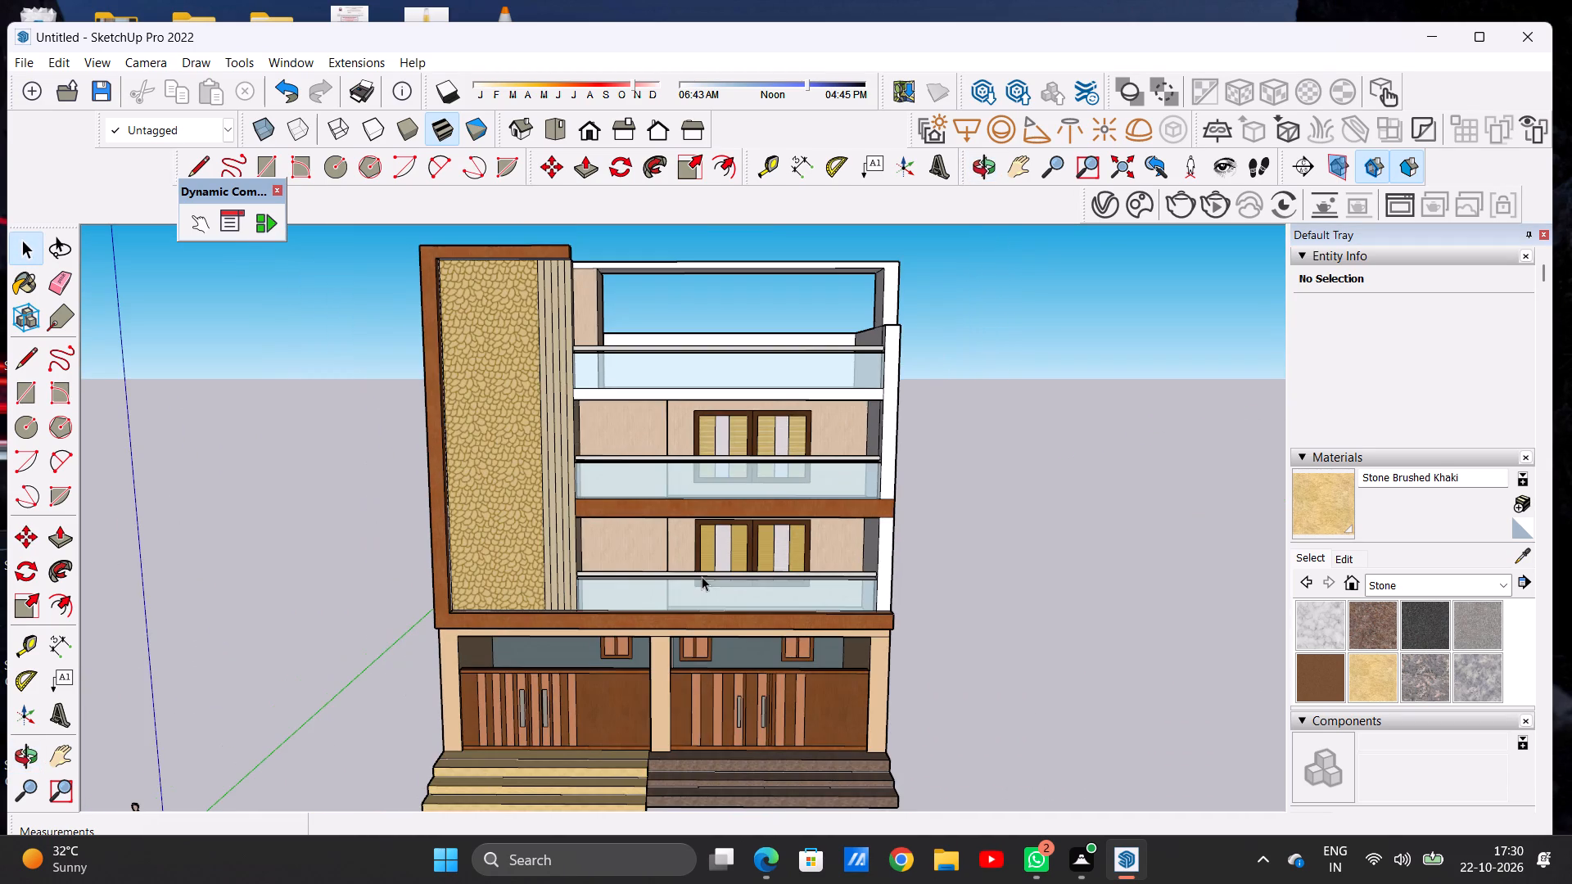
pyautogui.scroll(-6, 703, 534)
pyautogui.scroll(8, 708, 559)
pyautogui.scroll(-9, 709, 562)
pyautogui.scroll(5, 709, 562)
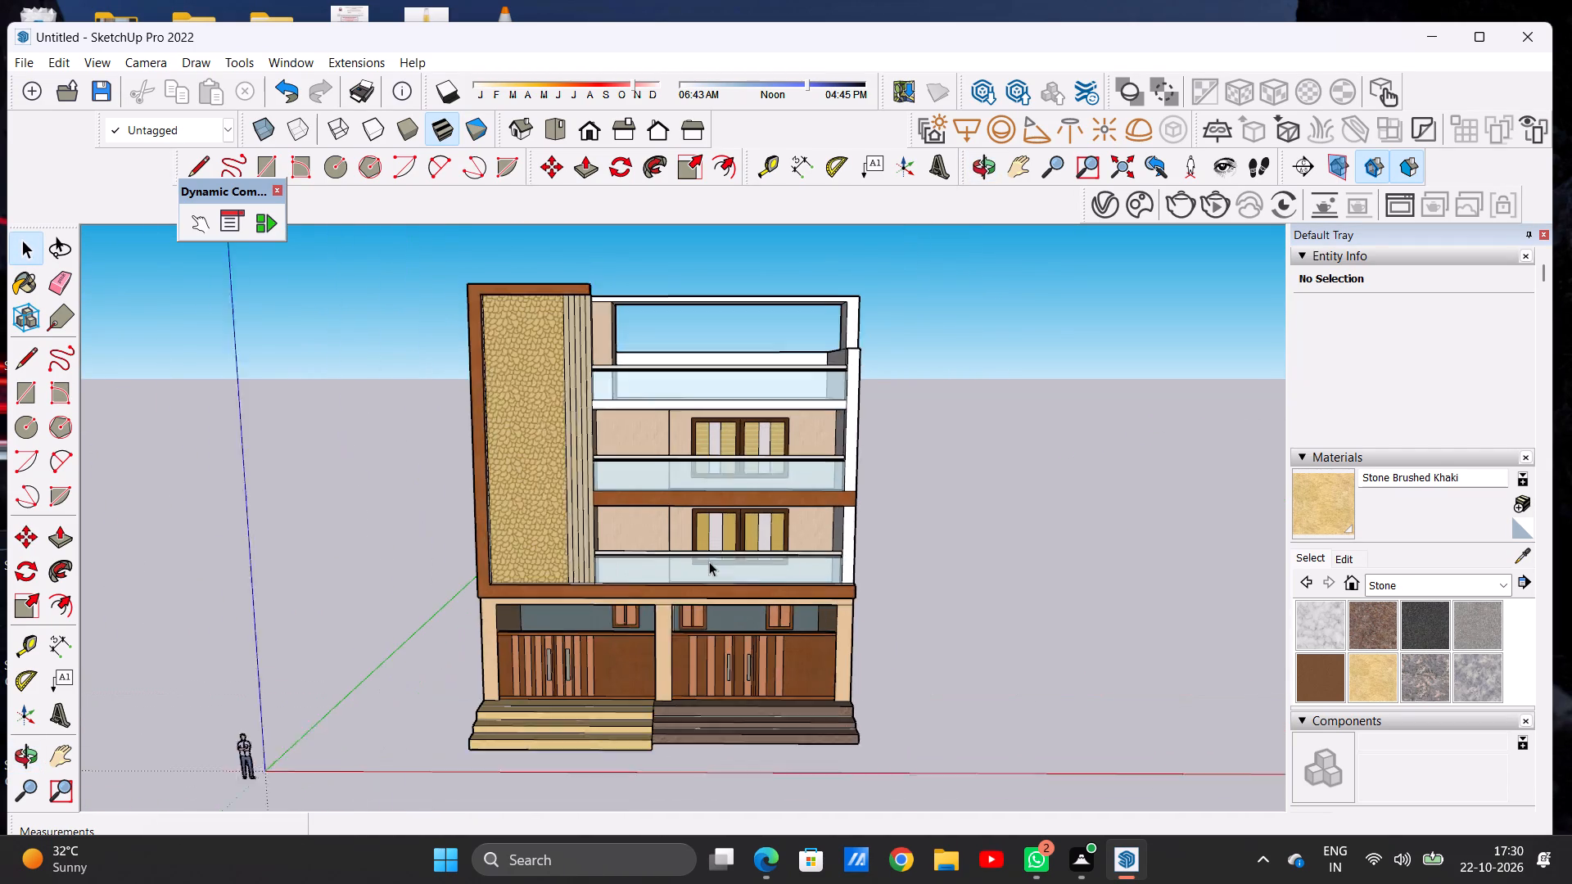
pyautogui.scroll(1, 709, 562)
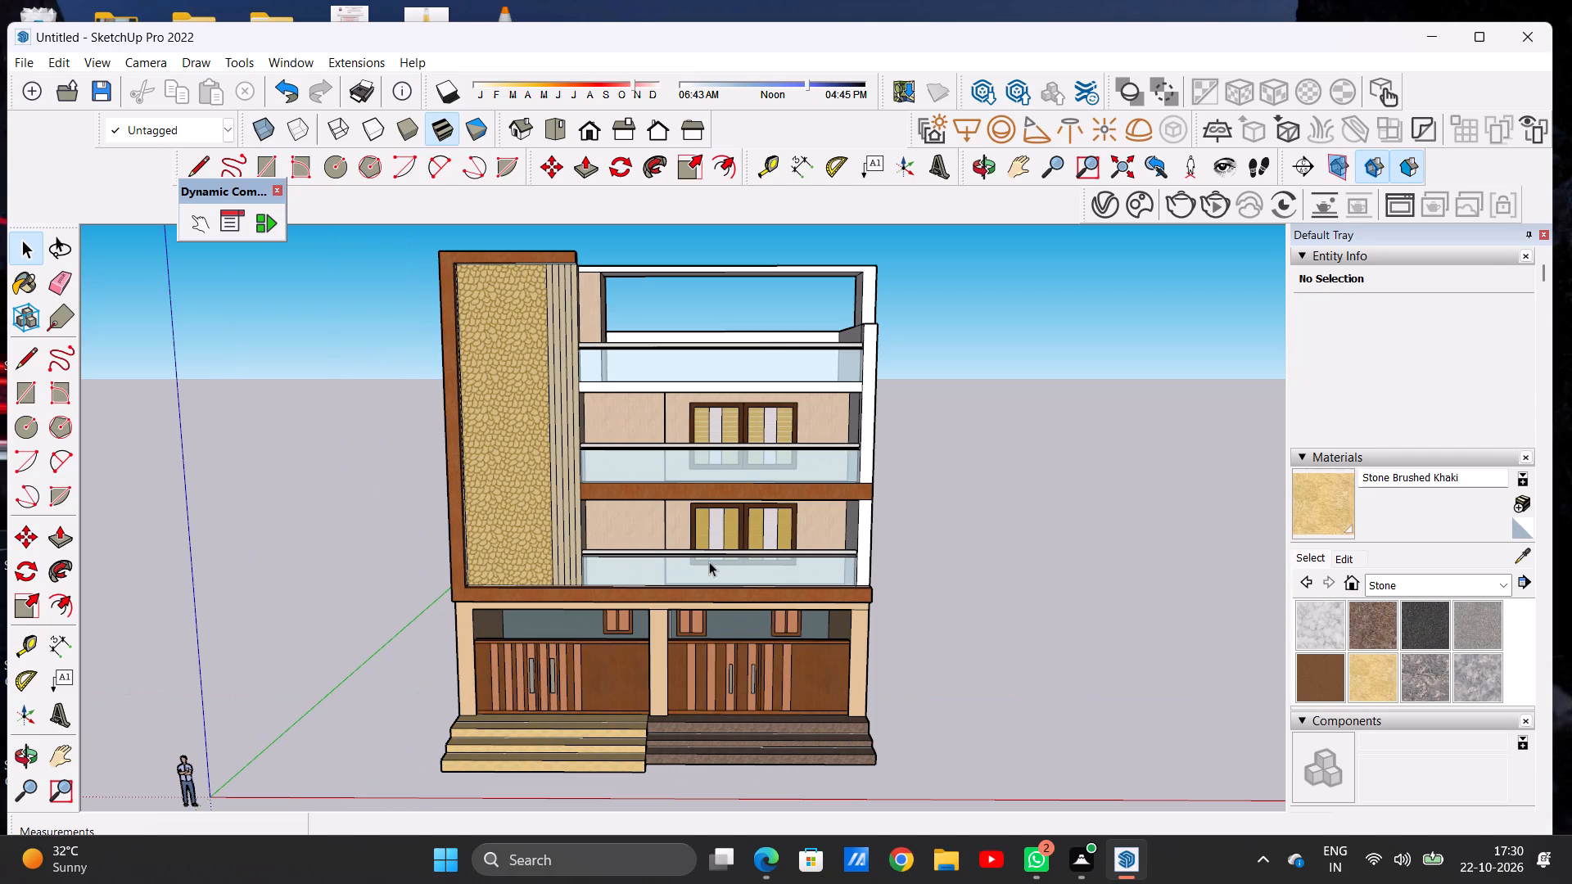
pyautogui.scroll(-6, 709, 562)
pyautogui.scroll(8, 713, 573)
pyautogui.scroll(-6, 748, 392)
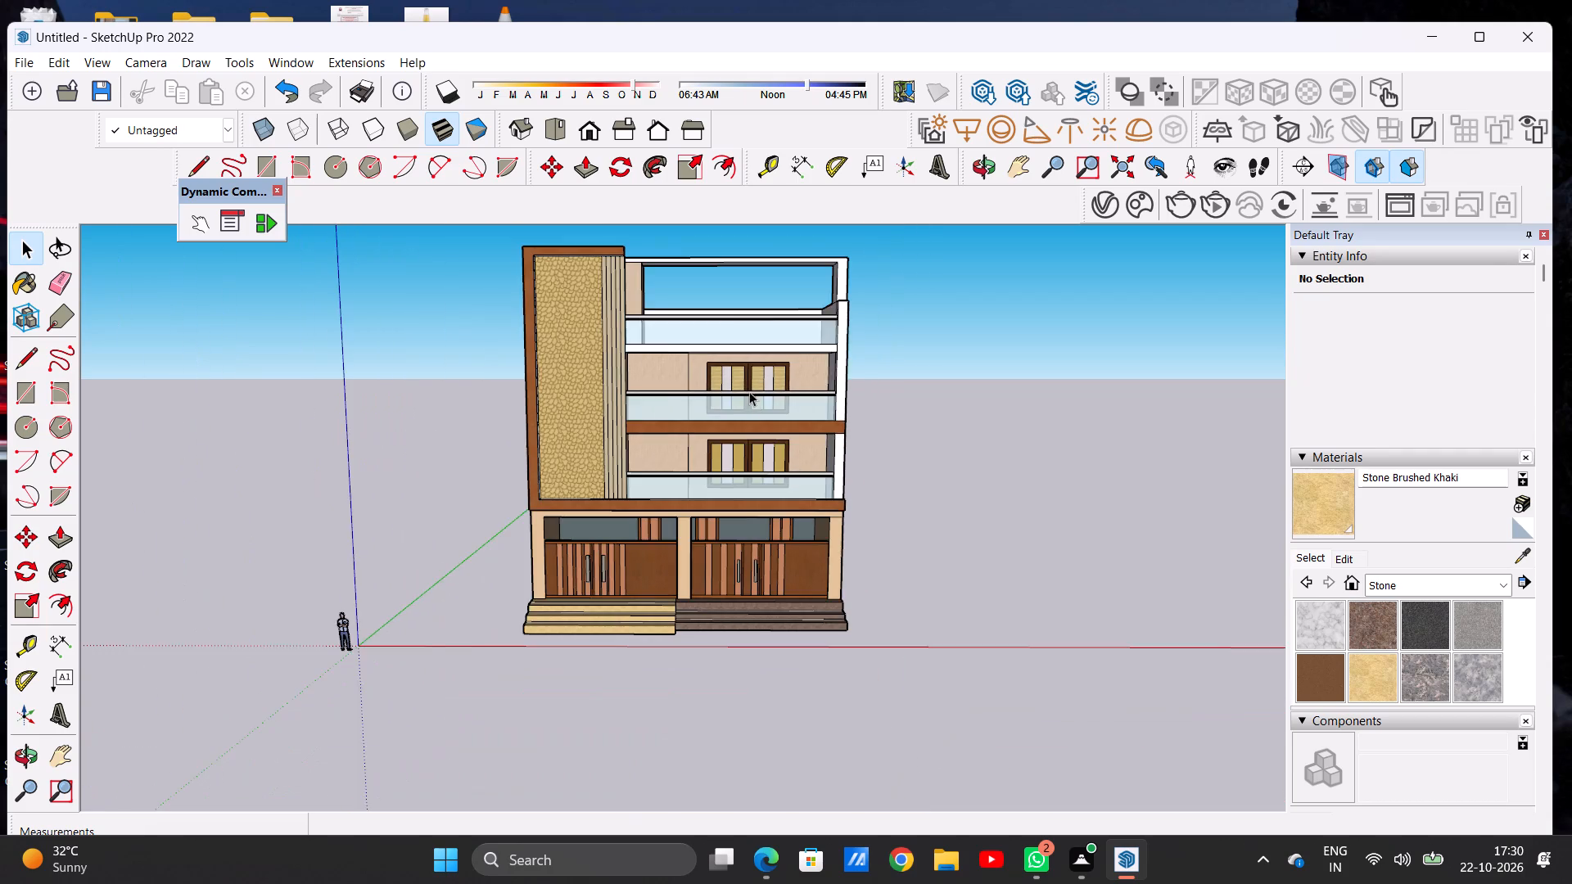
# Review the front facade and painted entrance steps from oblique views on both sides of the building.
pyautogui.moveTo(724, 411); pyautogui.dragTo(852, 416, button='middle')
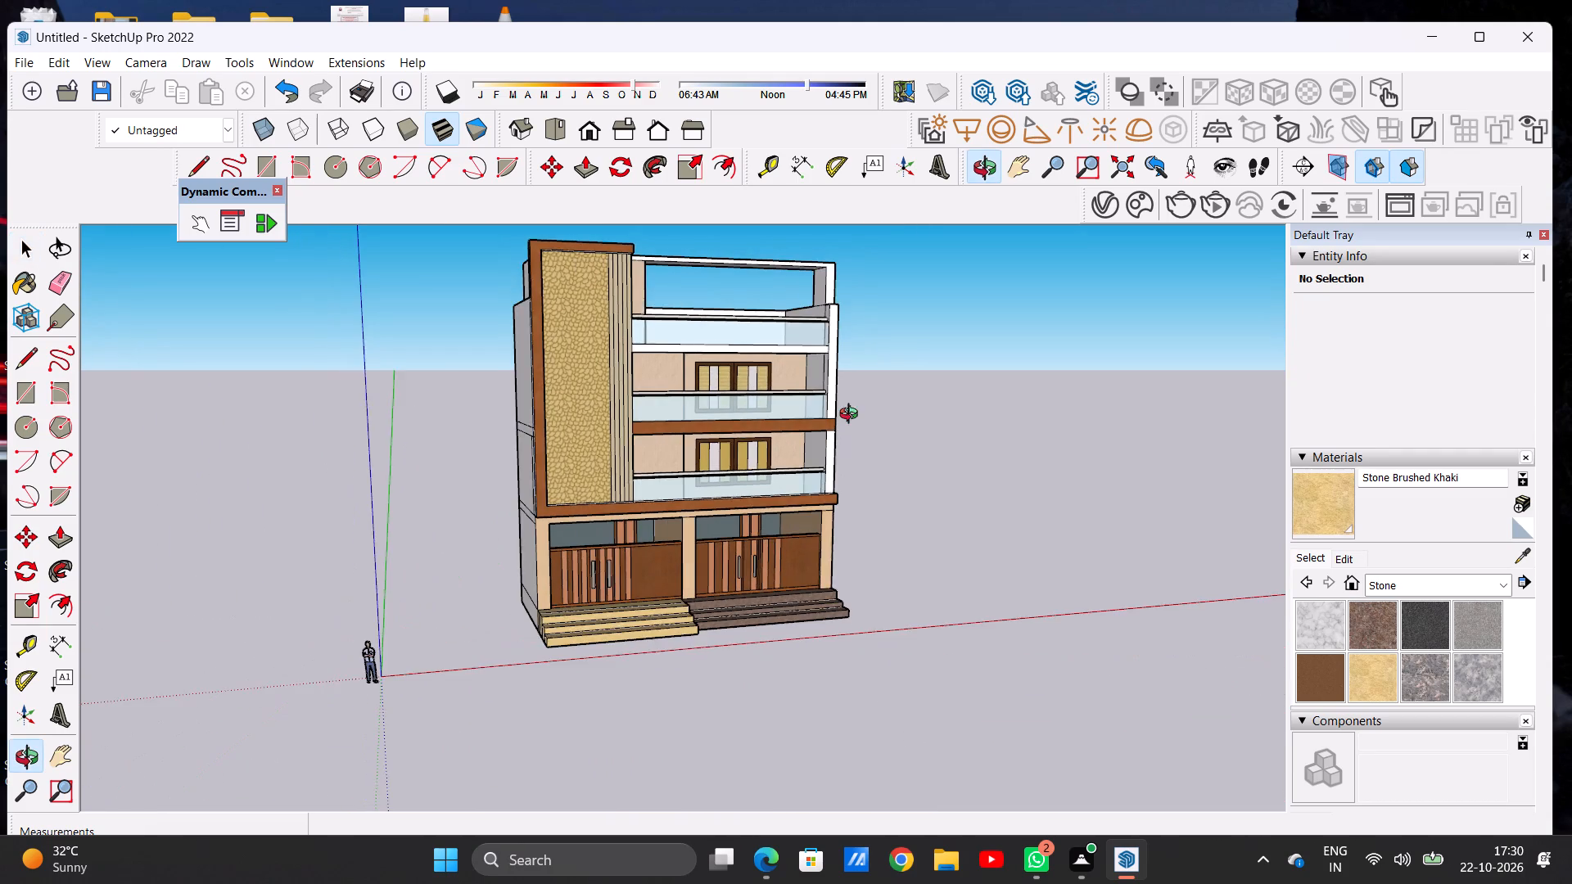
pyautogui.moveTo(852, 416); pyautogui.dragTo(640, 432, button='middle')
pyautogui.scroll(7, 653, 438)
pyautogui.scroll(-8, 653, 438)
pyautogui.scroll(1, 653, 438)
pyautogui.scroll(-2, 653, 438)
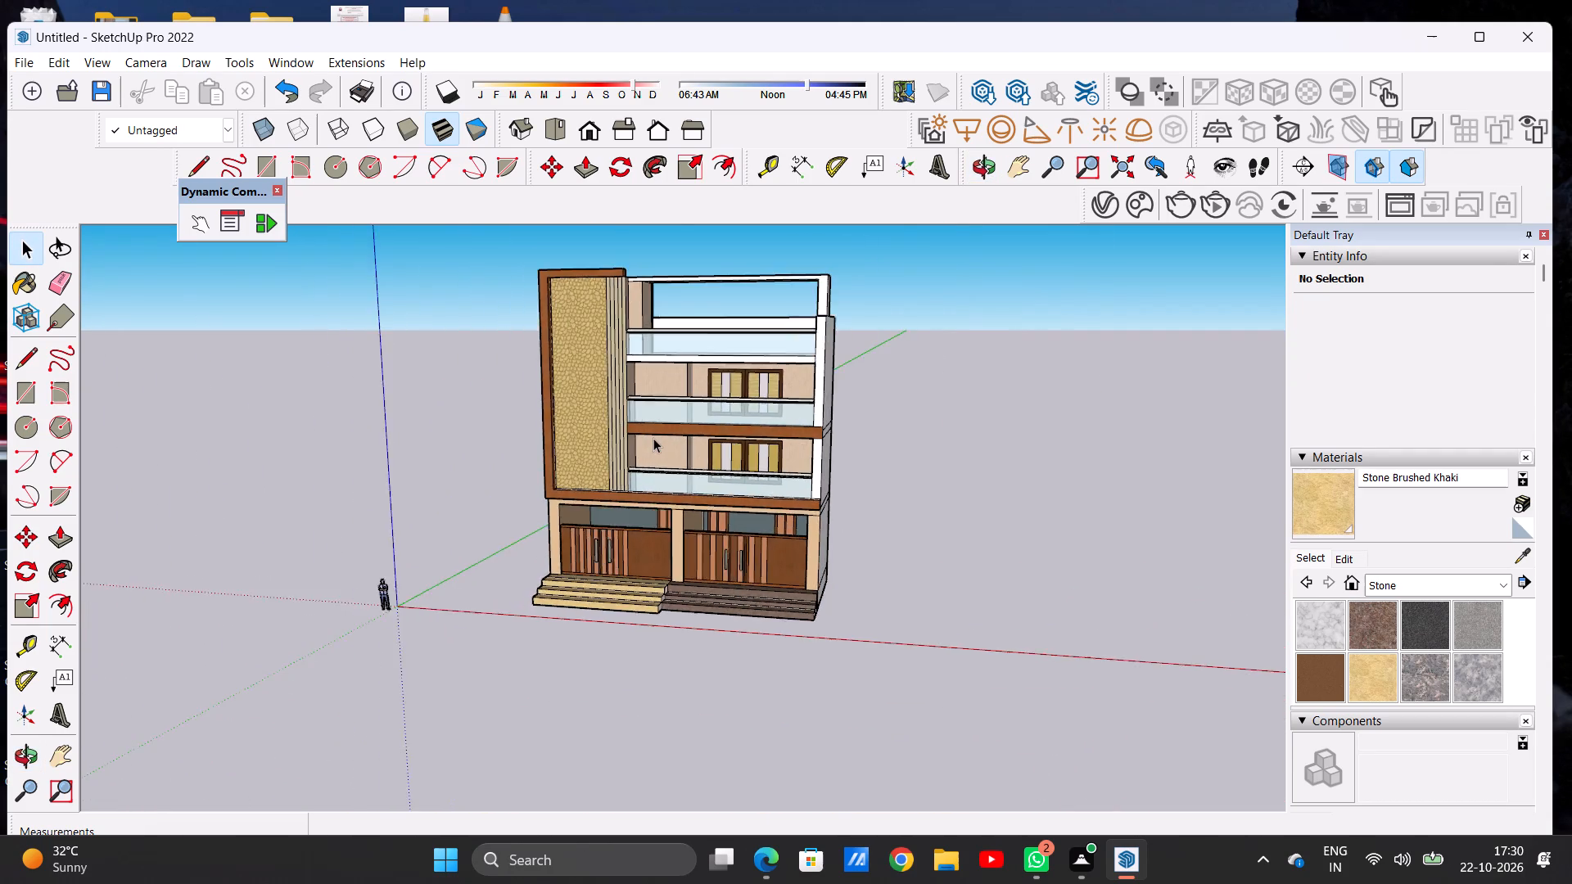
pyautogui.scroll(6, 653, 438)
pyautogui.middleClick(654, 447)
pyautogui.middleClick(809, 460)
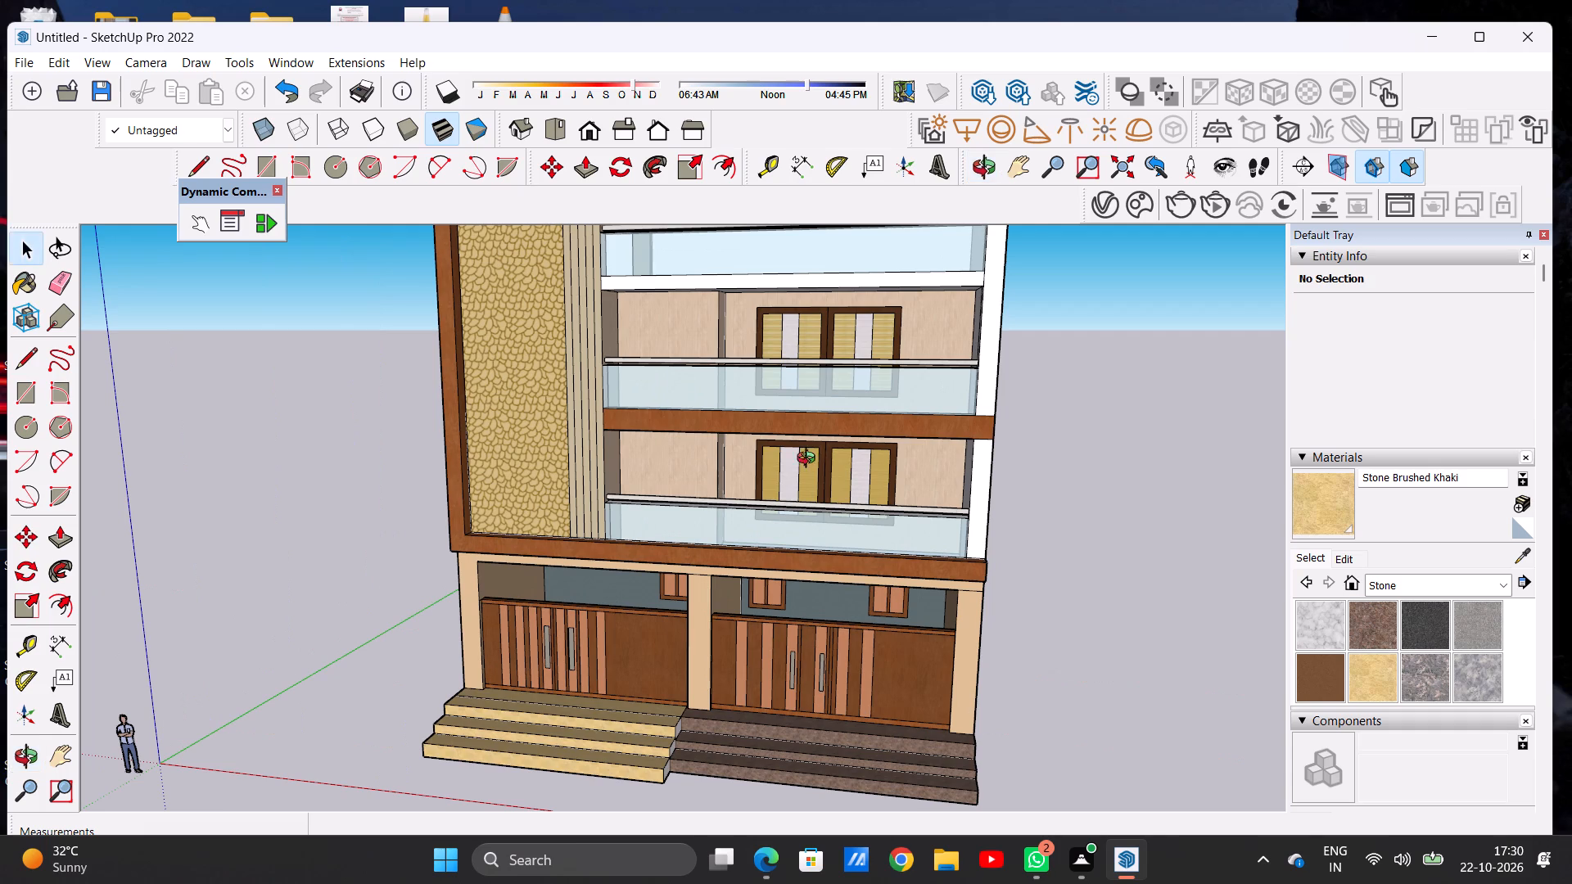
pyautogui.scroll(1, 811, 460)
pyautogui.scroll(-5, 811, 460)
pyautogui.scroll(1, 811, 460)
pyautogui.scroll(-3, 811, 460)
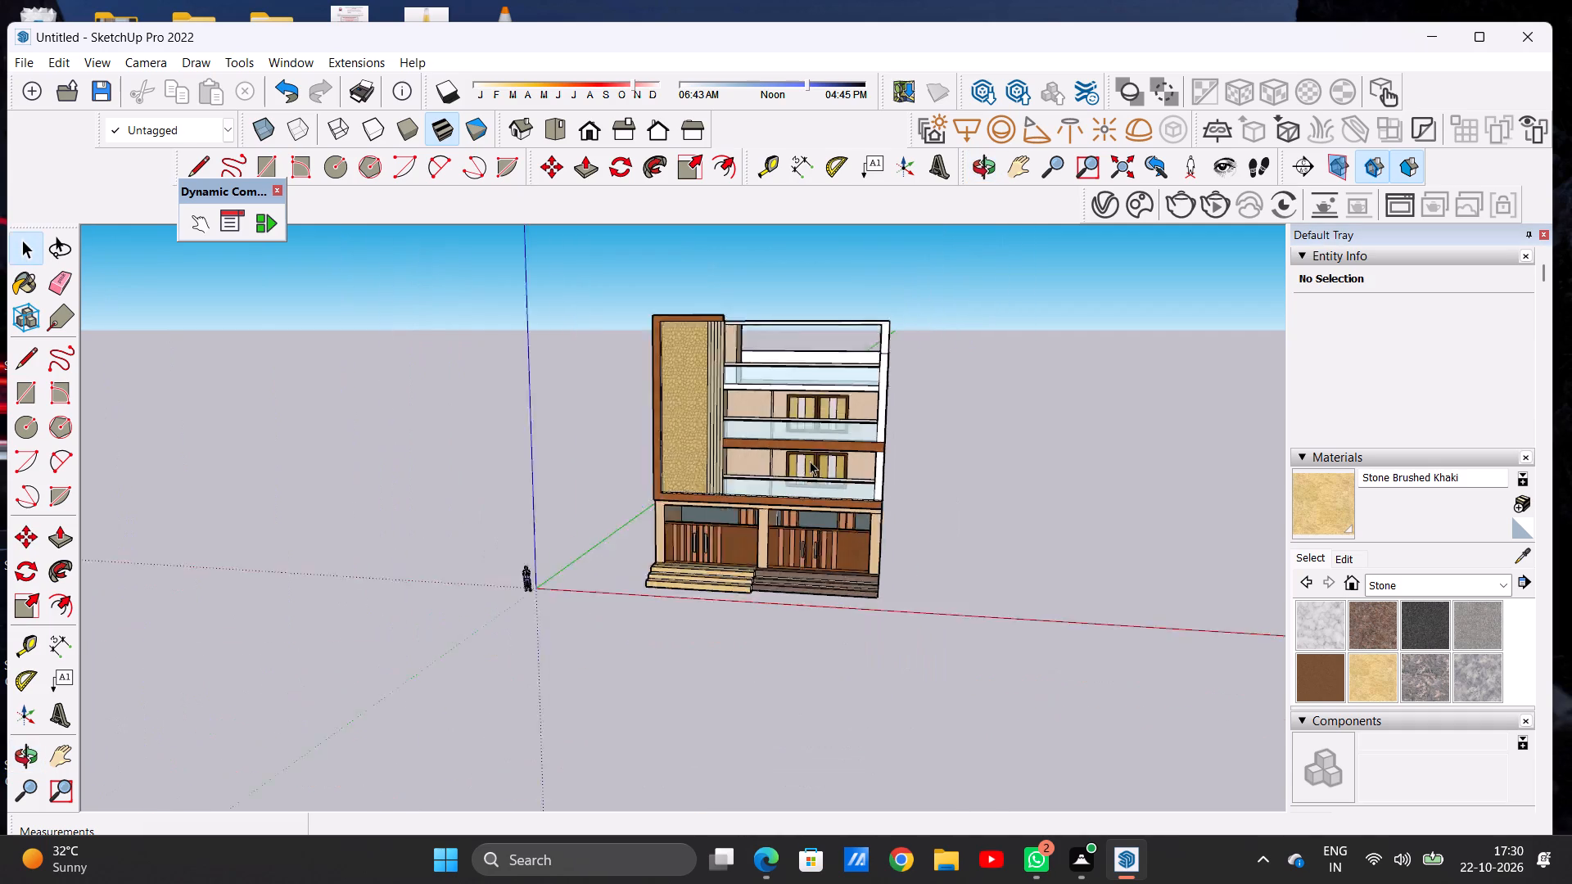
pyautogui.scroll(-9, 810, 461)
pyautogui.scroll(7, 802, 392)
# Check the full facade from slightly above, including the stone-clad tower, balconies, doors and entrance flights.
pyautogui.middleClick(1136, 473)
pyautogui.scroll(-4, 791, 508)
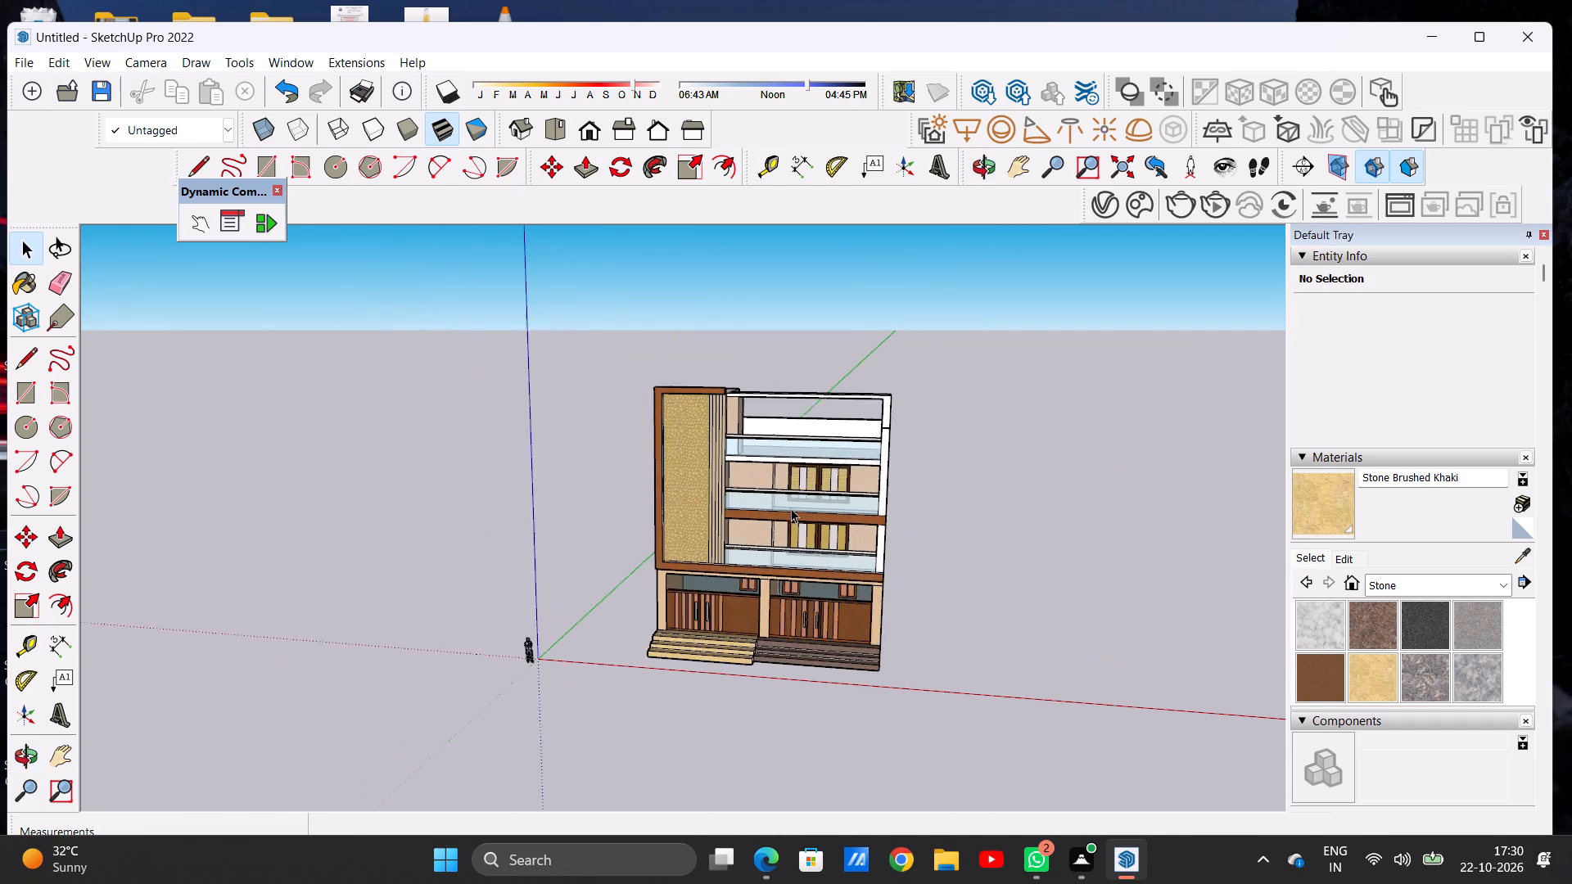
pyautogui.scroll(-1, 791, 508)
pyautogui.scroll(6, 780, 516)
pyautogui.moveTo(780, 516); pyautogui.dragTo(847, 546, button='middle')
pyautogui.middleClick(853, 543)
pyautogui.middleClick(853, 543)
pyautogui.middleClick(842, 524)
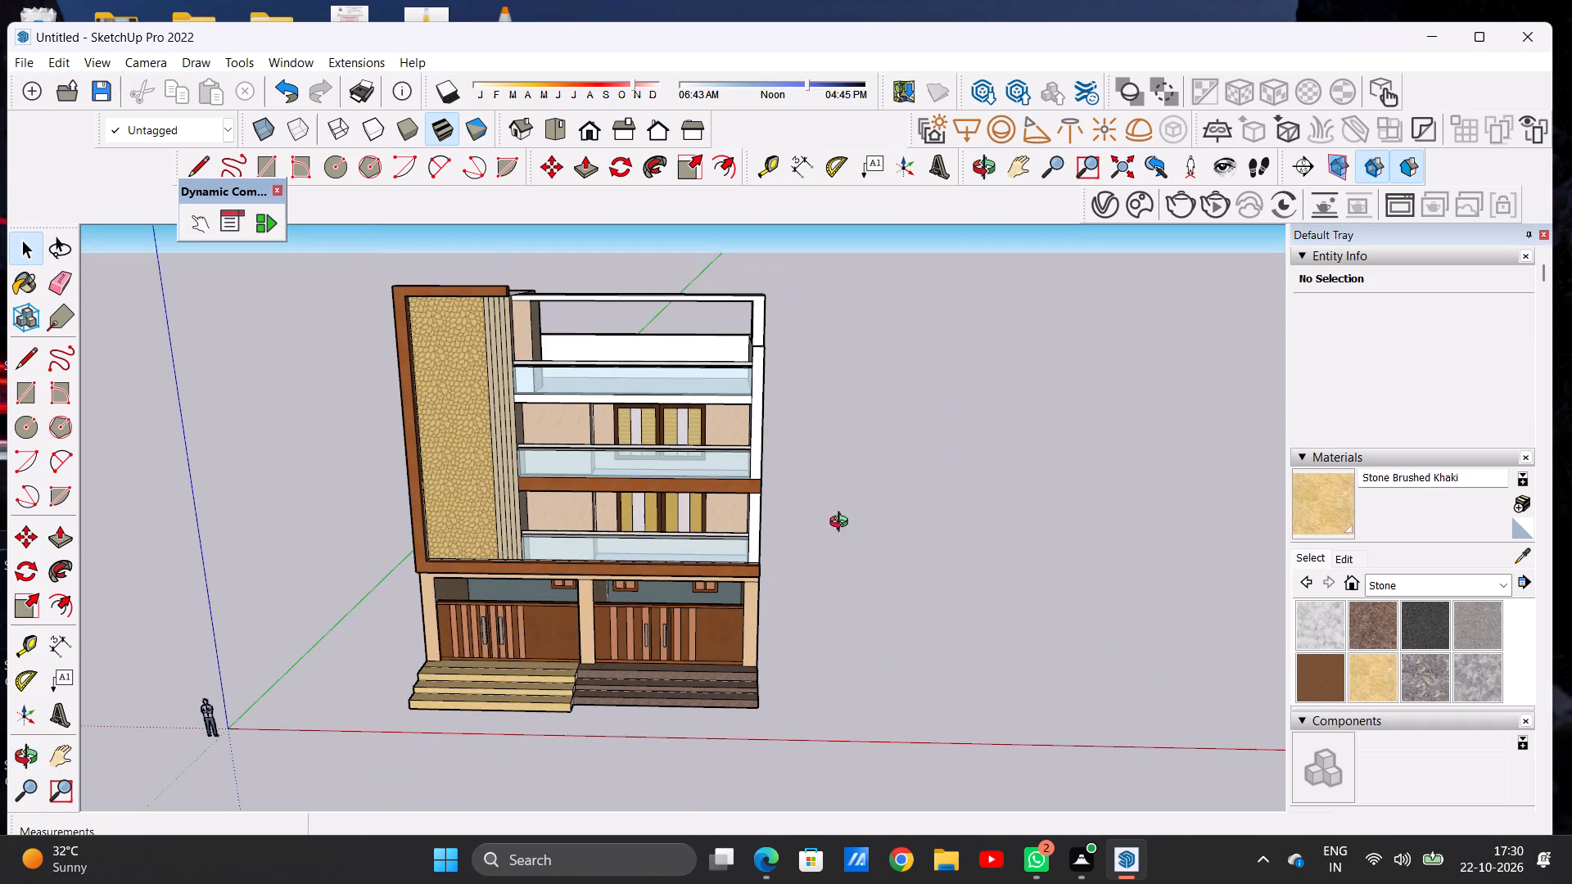
pyautogui.scroll(1, 842, 524)
pyautogui.scroll(-5, 842, 524)
pyautogui.scroll(-4, 644, 509)
pyautogui.scroll(1, 602, 509)
pyautogui.scroll(-1, 602, 509)
pyautogui.scroll(9, 602, 509)
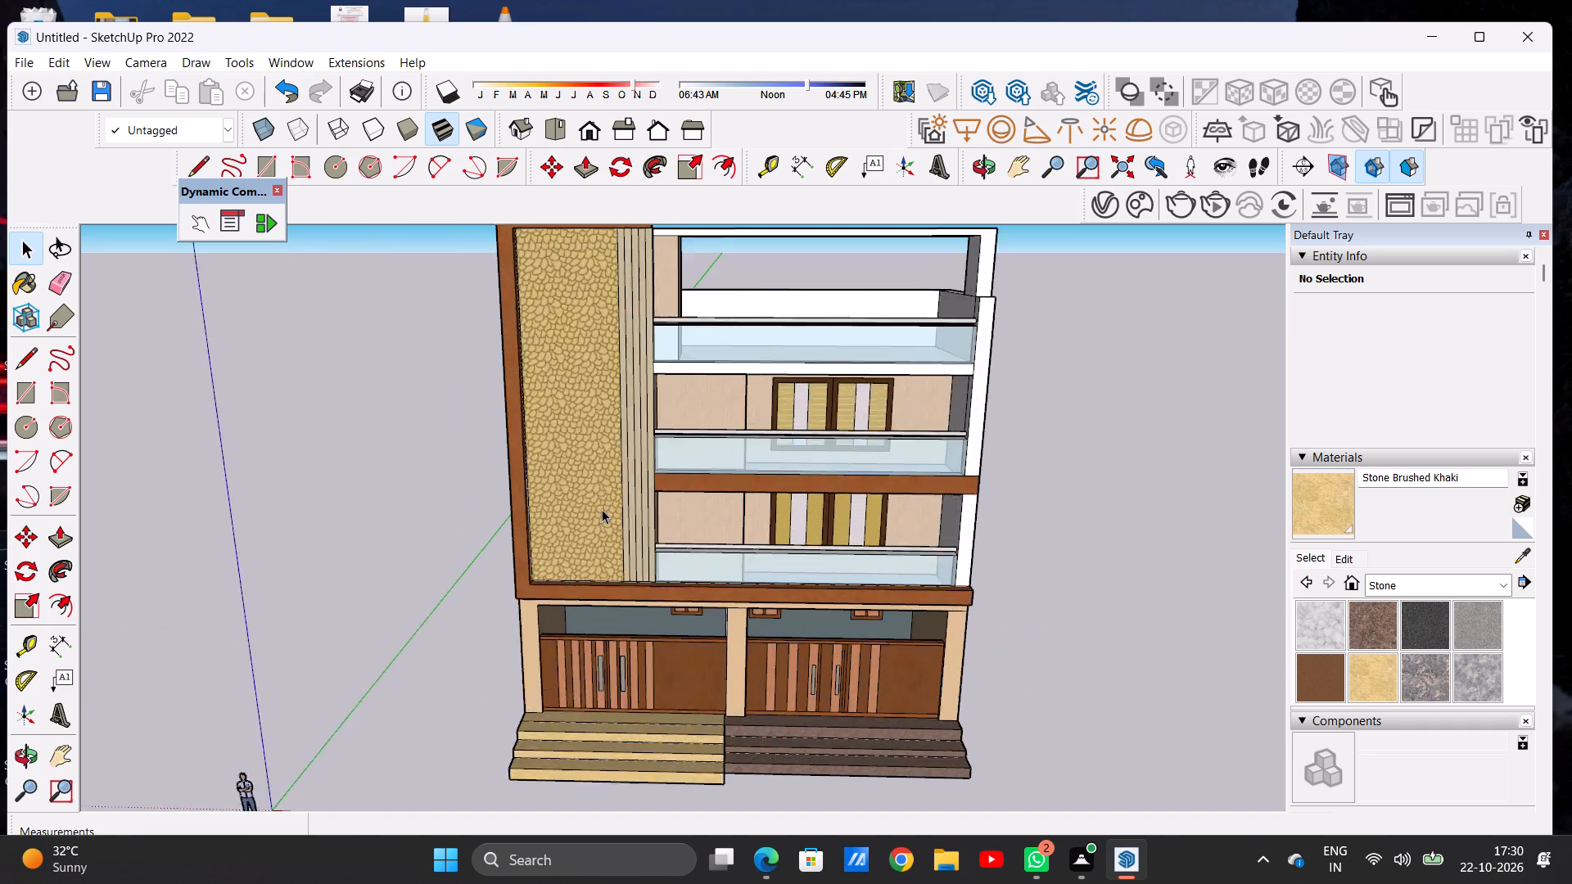
pyautogui.scroll(-16, 602, 509)
pyautogui.scroll(13, 602, 507)
# Inspect the tower roof, its side wall and the terrace from above and from the side for unpainted surfaces.
pyautogui.moveTo(613, 369); pyautogui.dragTo(623, 598, button='middle')
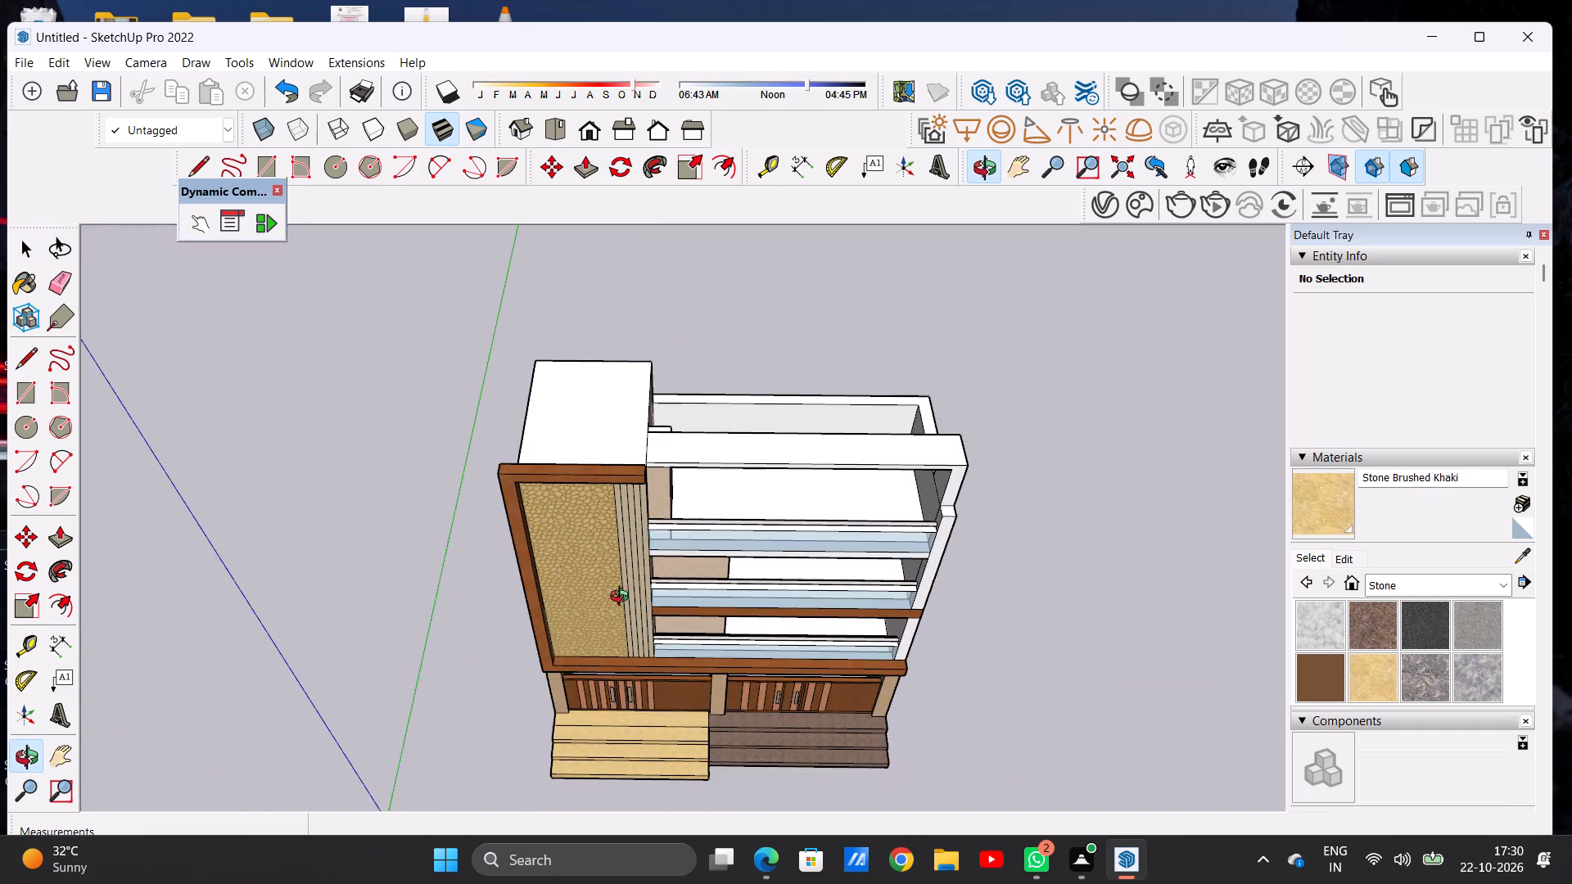
pyautogui.moveTo(623, 598); pyautogui.dragTo(1102, 408, button='middle')
pyautogui.scroll(4, 753, 482)
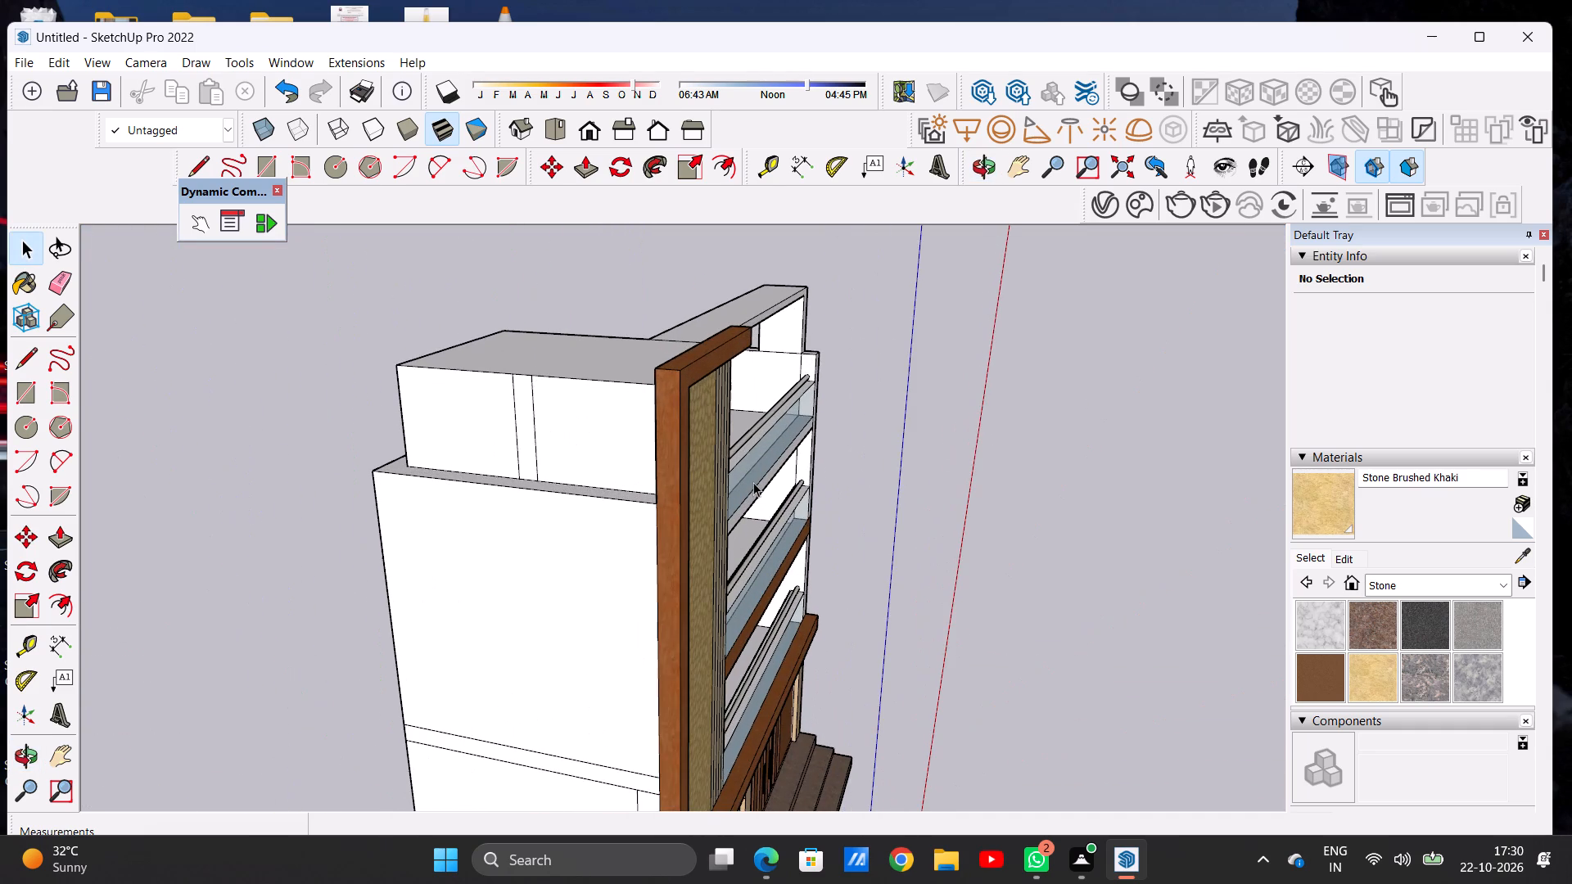
pyautogui.scroll(-7, 491, 550)
pyautogui.moveTo(720, 490); pyautogui.dragTo(213, 463, button='middle')
pyautogui.scroll(-7, 580, 564)
pyautogui.scroll(12, 572, 450)
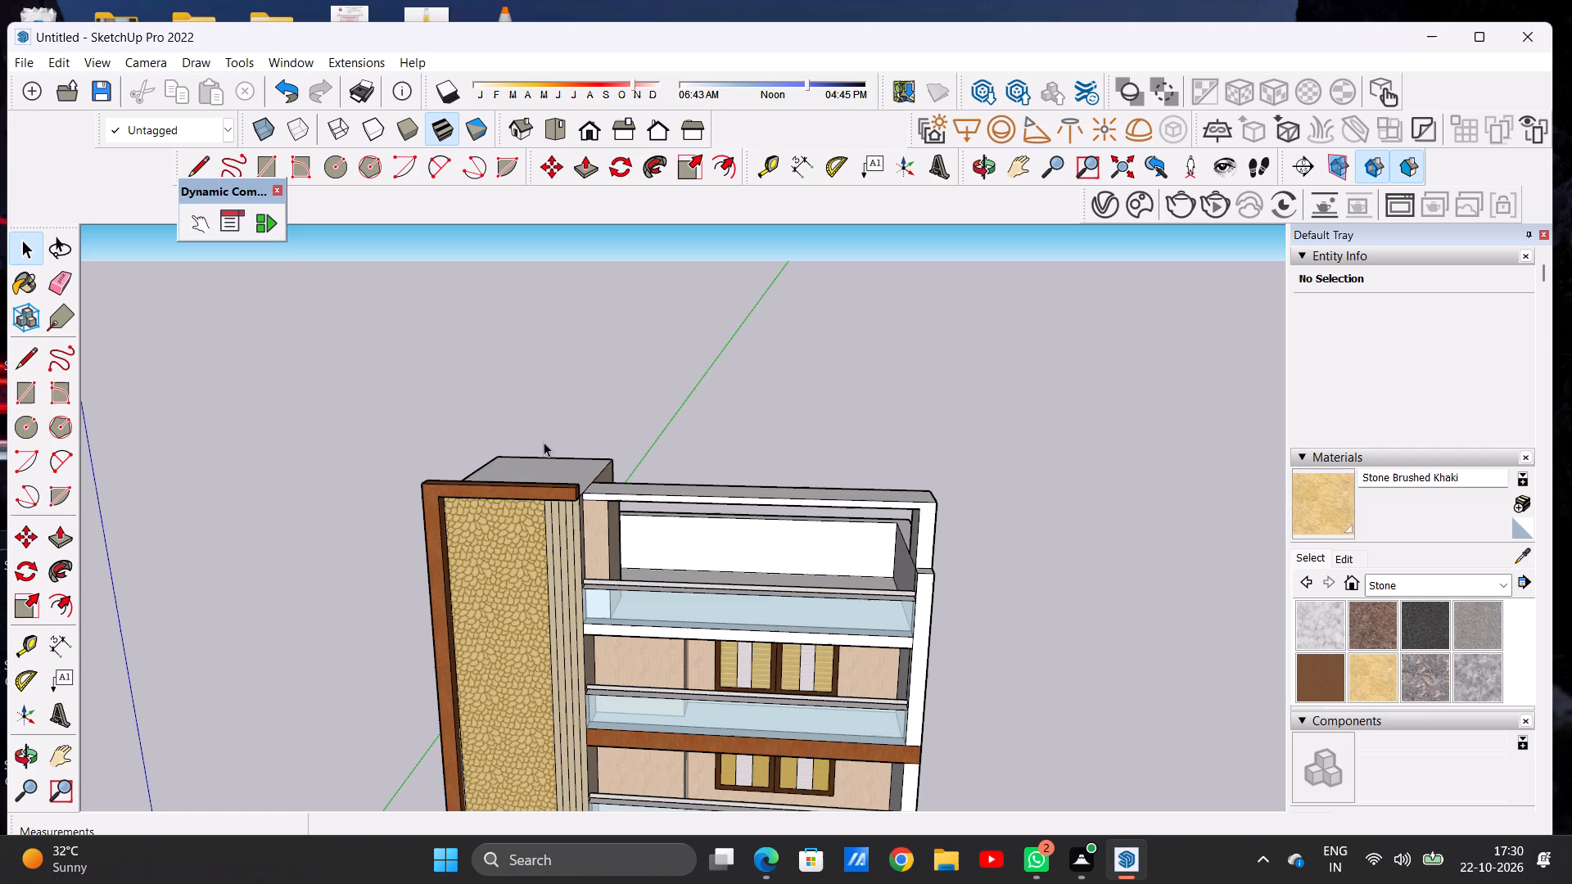
# Paint the top face of the tower's roof block with Formica Laminate Light from the Synthetic Surfaces materials.
pyautogui.moveTo(531, 559); pyautogui.dragTo(168, 581, button='middle')
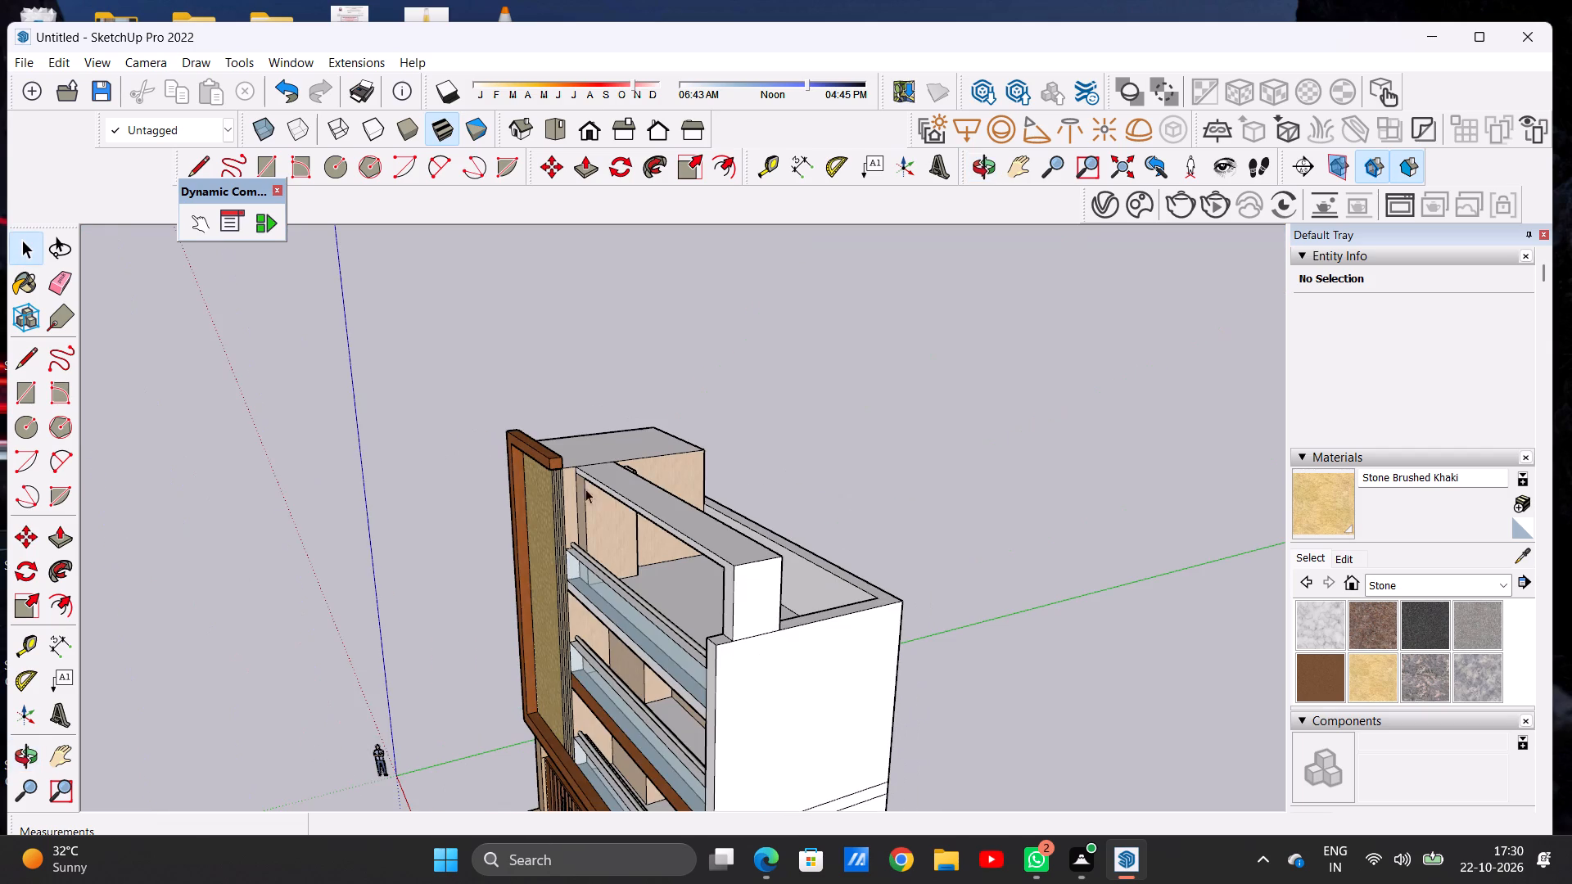
pyautogui.scroll(9, 648, 450)
pyautogui.scroll(-1, 588, 448)
pyautogui.scroll(3, 588, 448)
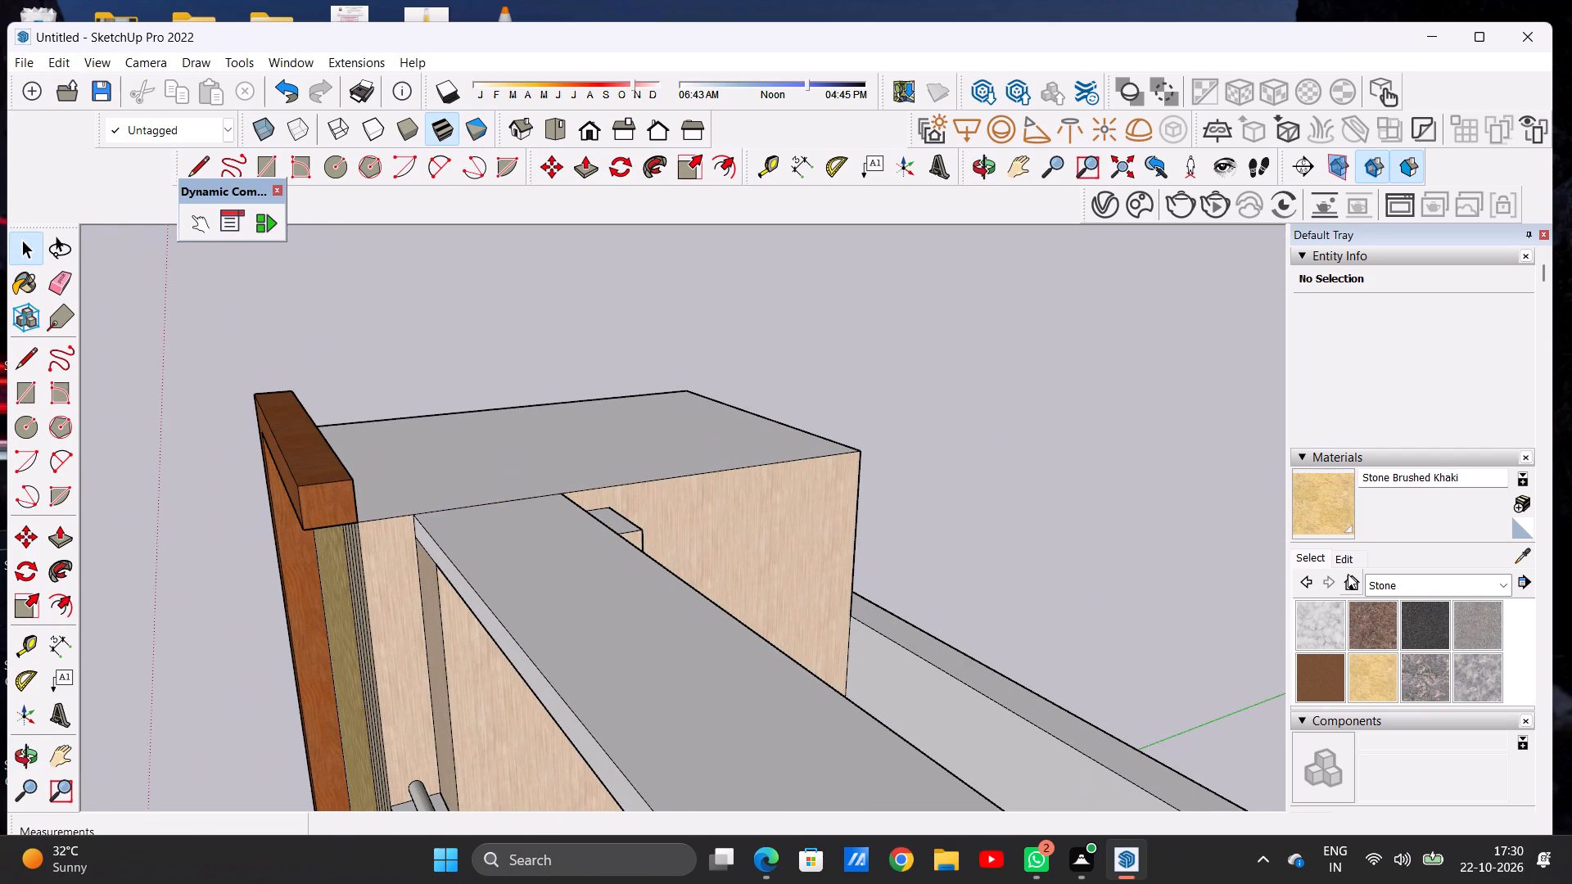
pyautogui.click(1391, 585)
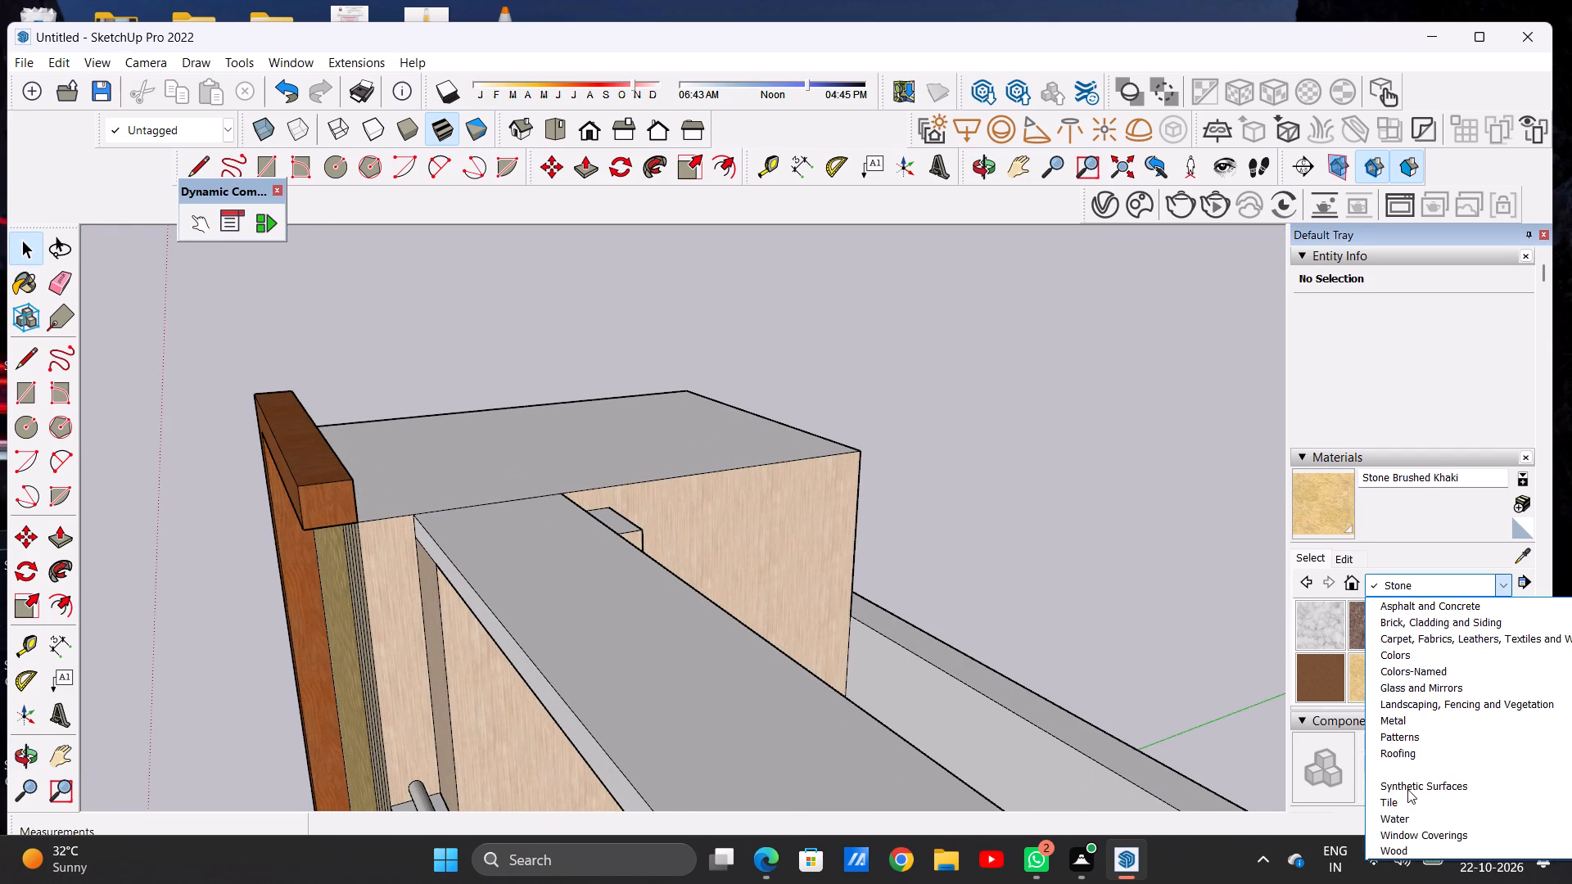
pyautogui.click(1407, 789)
pyautogui.click(1306, 670)
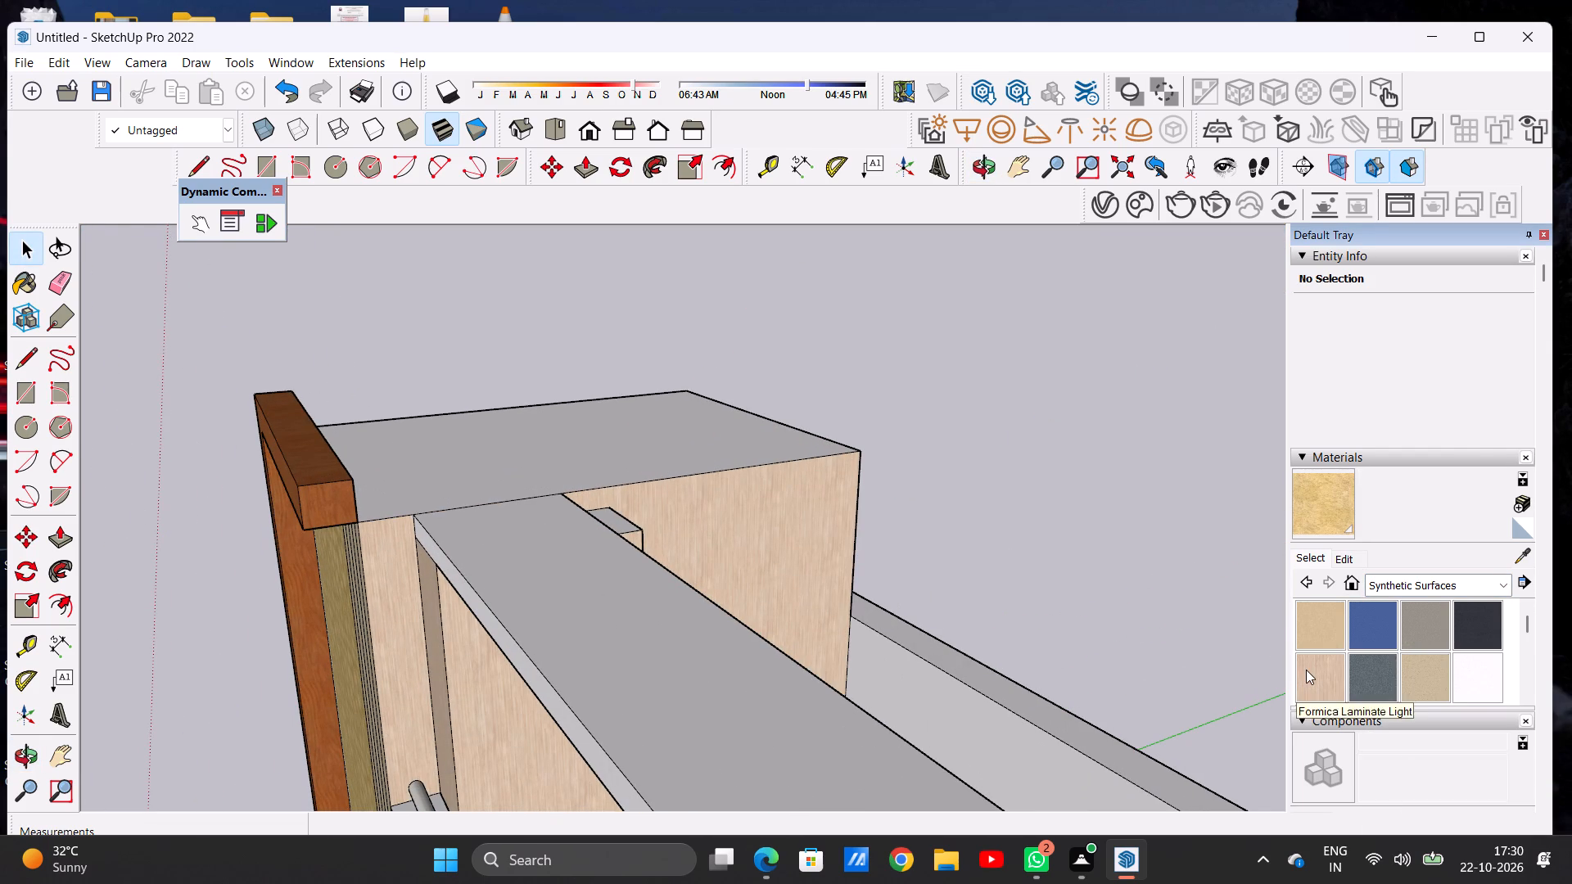
pyautogui.scroll(4, 639, 396)
pyautogui.click(637, 477)
pyautogui.scroll(-15, 637, 477)
pyautogui.scroll(1, 637, 477)
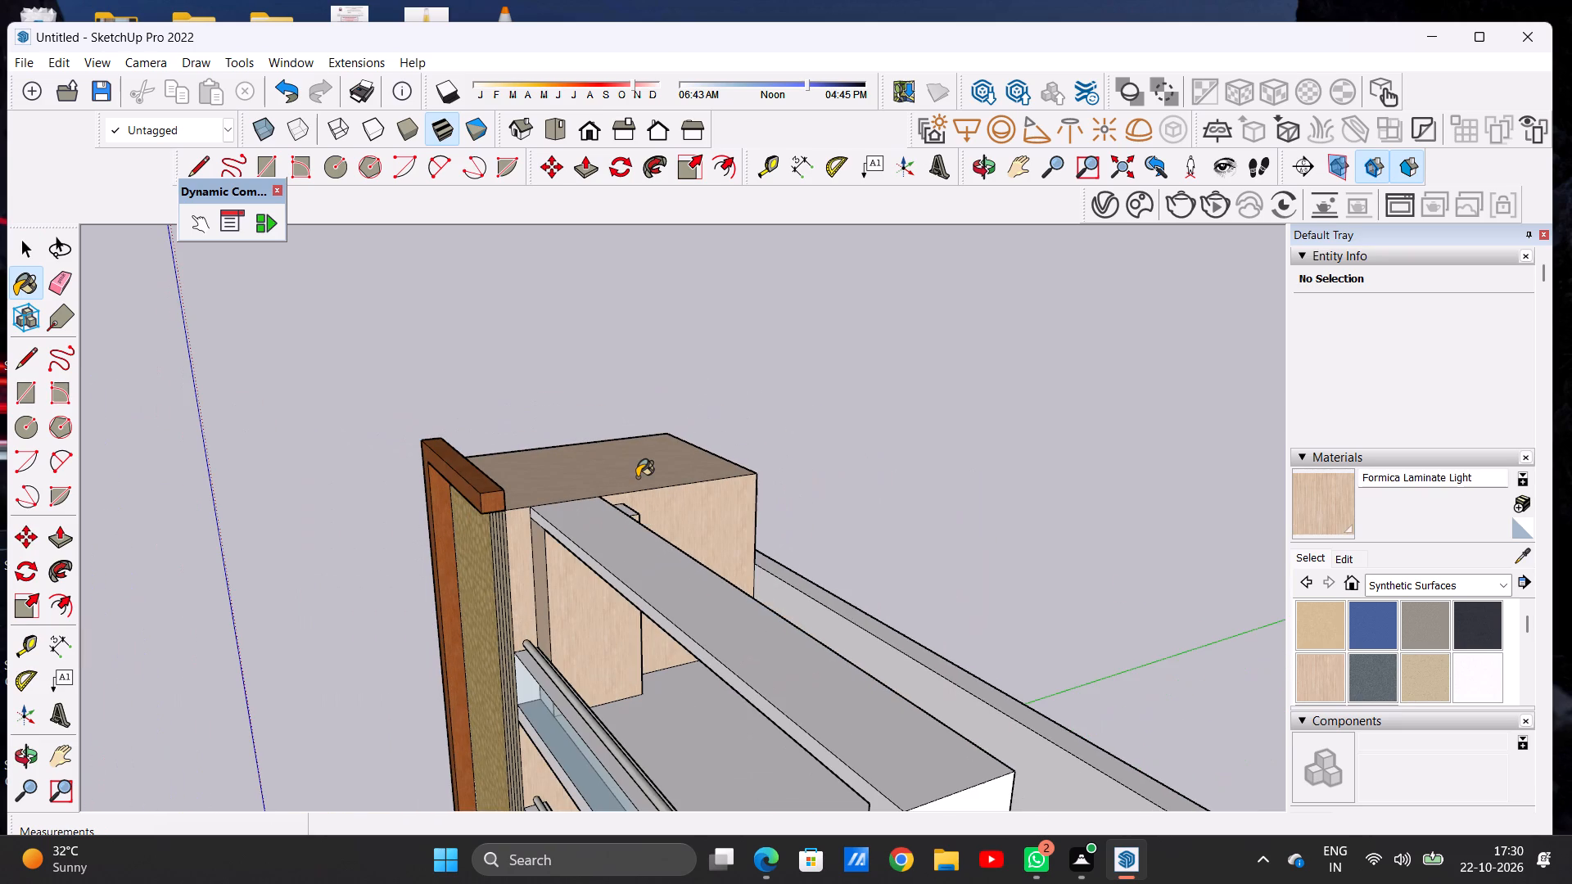
# Paint the top of the small projecting block behind the terrace beam with Formica Laminate Light.
pyautogui.scroll(15, 635, 477)
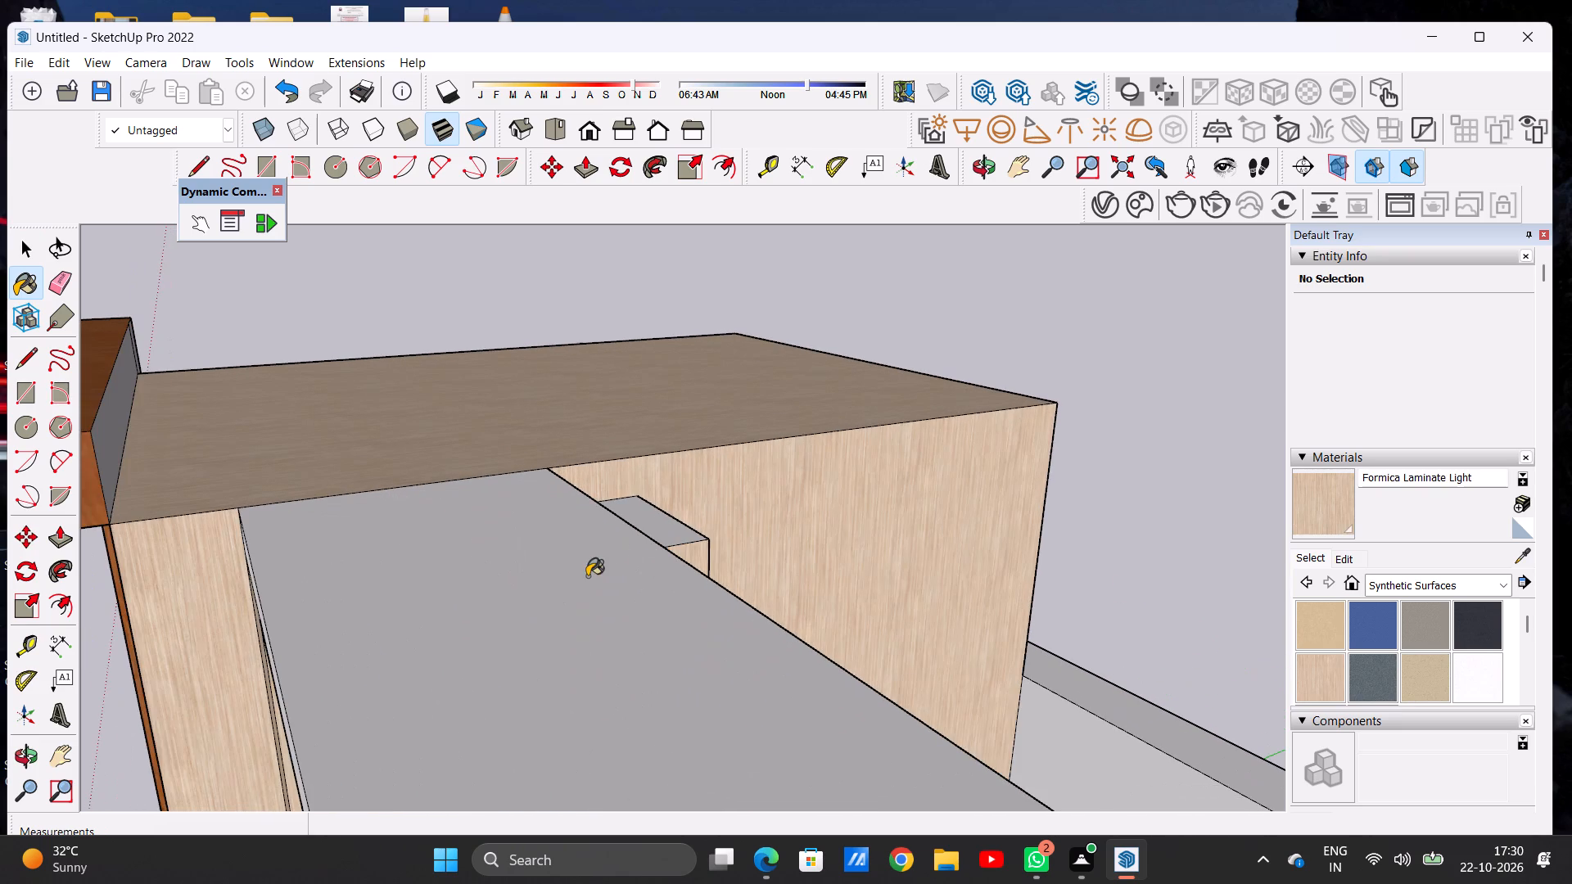
pyautogui.click(657, 530)
pyautogui.scroll(-4, 657, 530)
pyautogui.scroll(1, 657, 530)
pyautogui.scroll(-8, 657, 530)
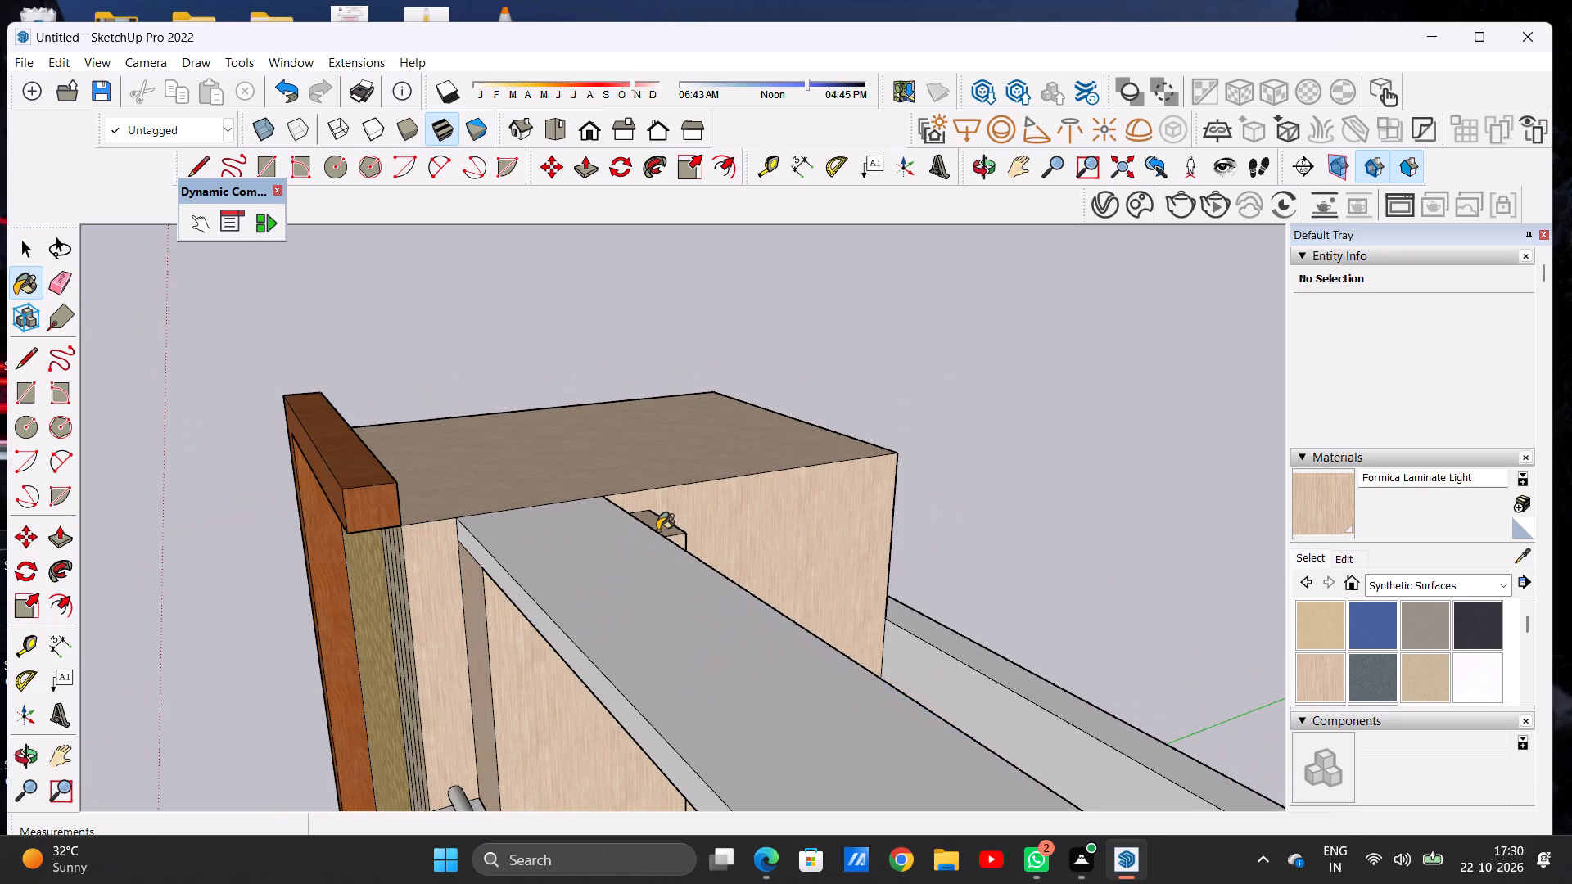
pyautogui.scroll(-7, 657, 530)
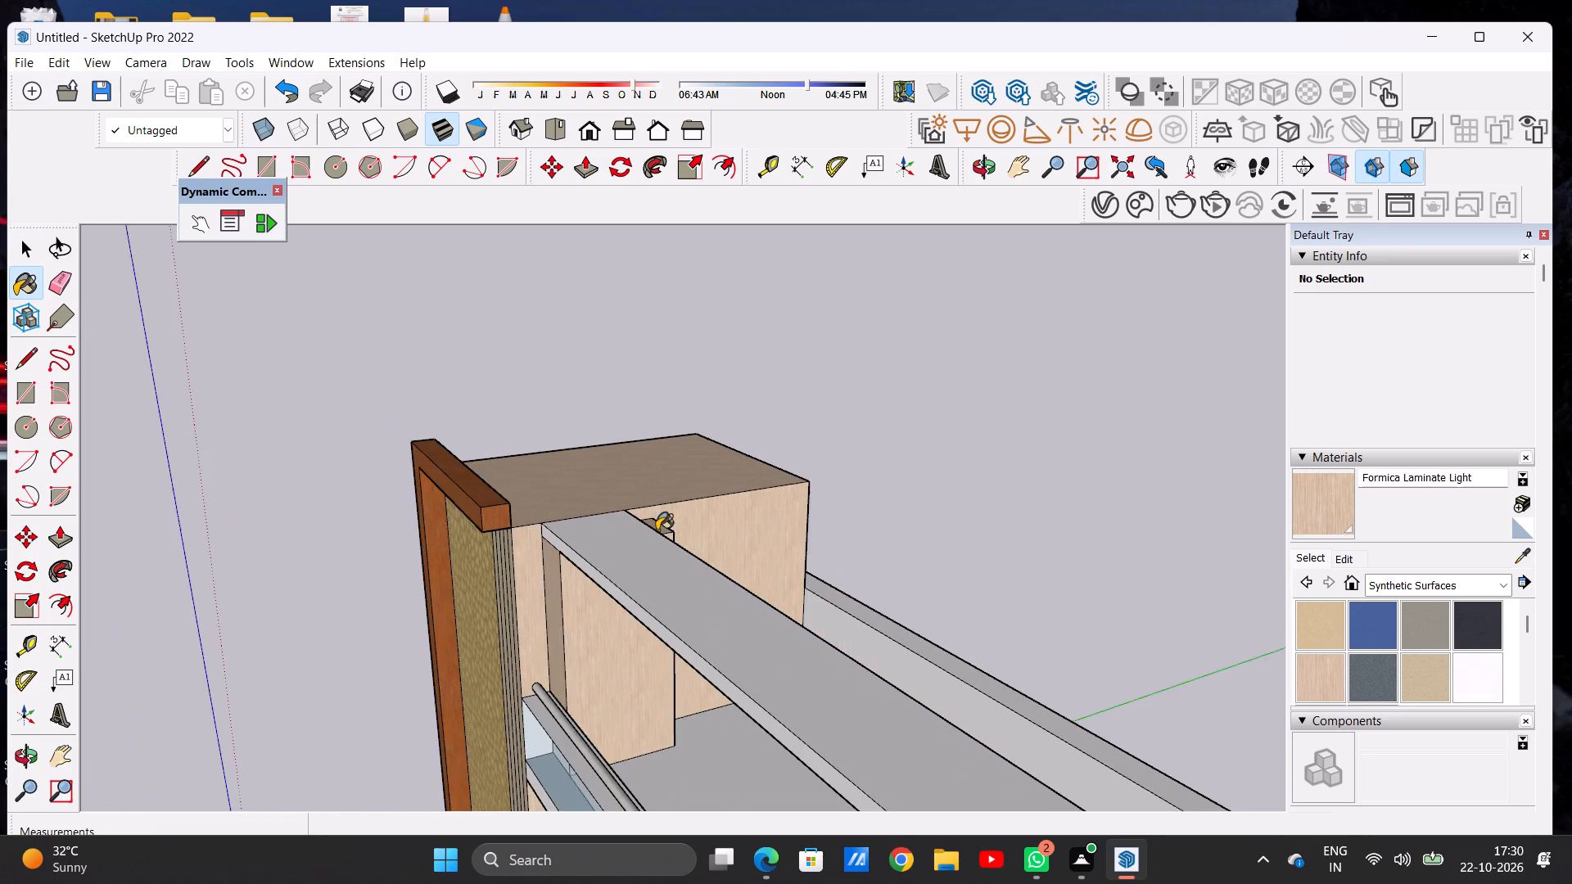
# Apply Formica Laminate Light to the tower's wall faces and recess beside the roof terrace.
pyautogui.scroll(8, 657, 530)
pyautogui.moveTo(504, 740); pyautogui.dragTo(560, 652, button='middle')
pyautogui.scroll(-15, 580, 516)
pyautogui.scroll(18, 562, 560)
pyautogui.click(413, 585)
pyautogui.click(567, 554)
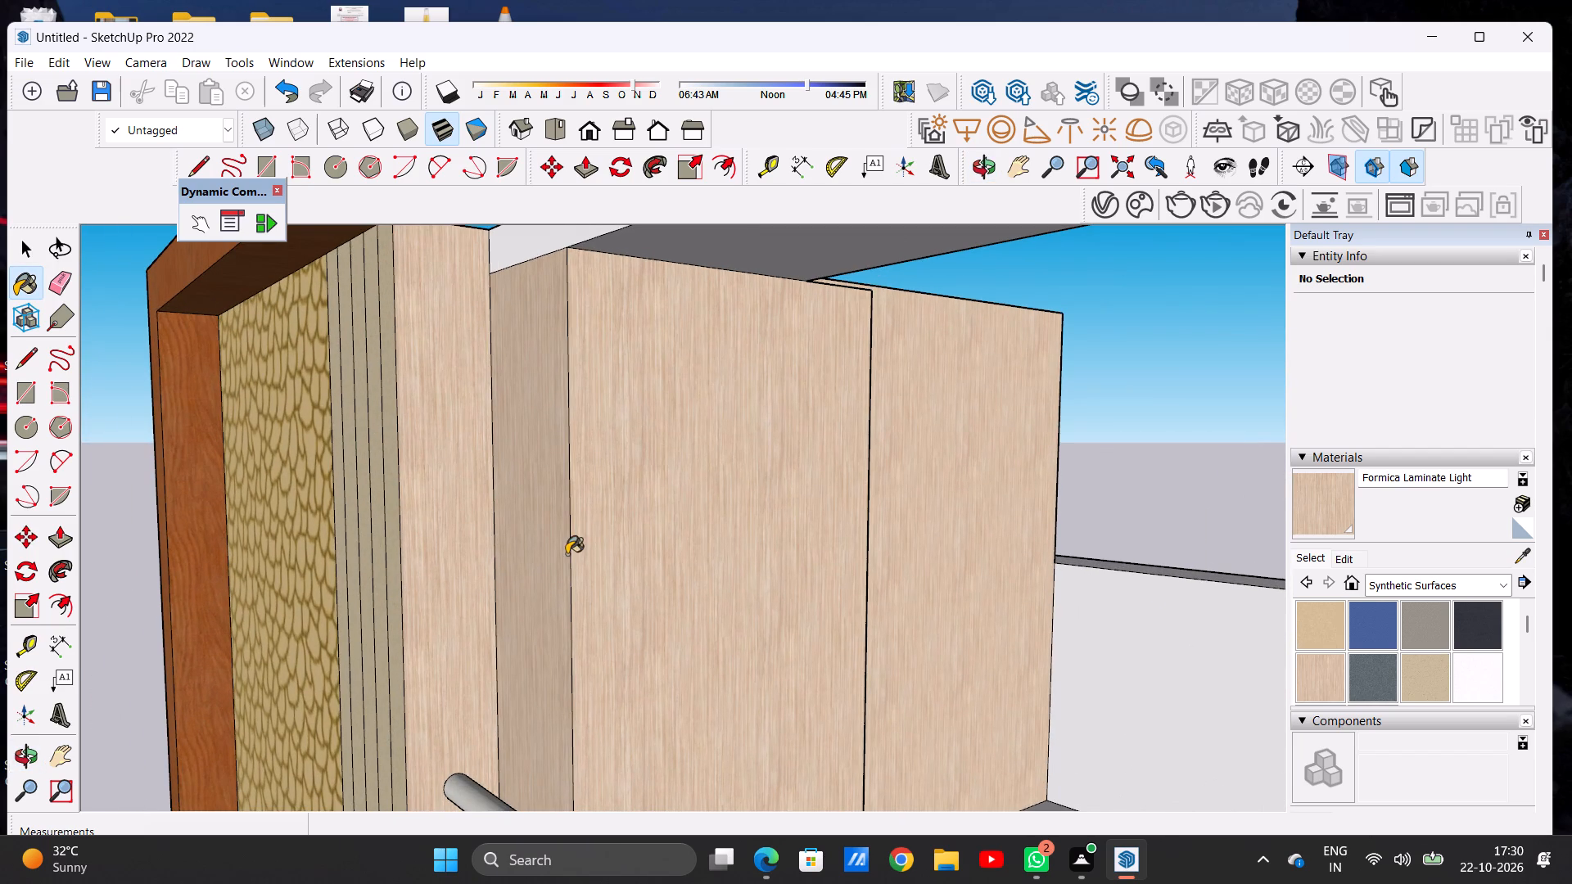
pyautogui.click(656, 534)
# Inspect the painted tower roof, terrace walls and overhead beam from above and below.
pyautogui.scroll(-13, 613, 502)
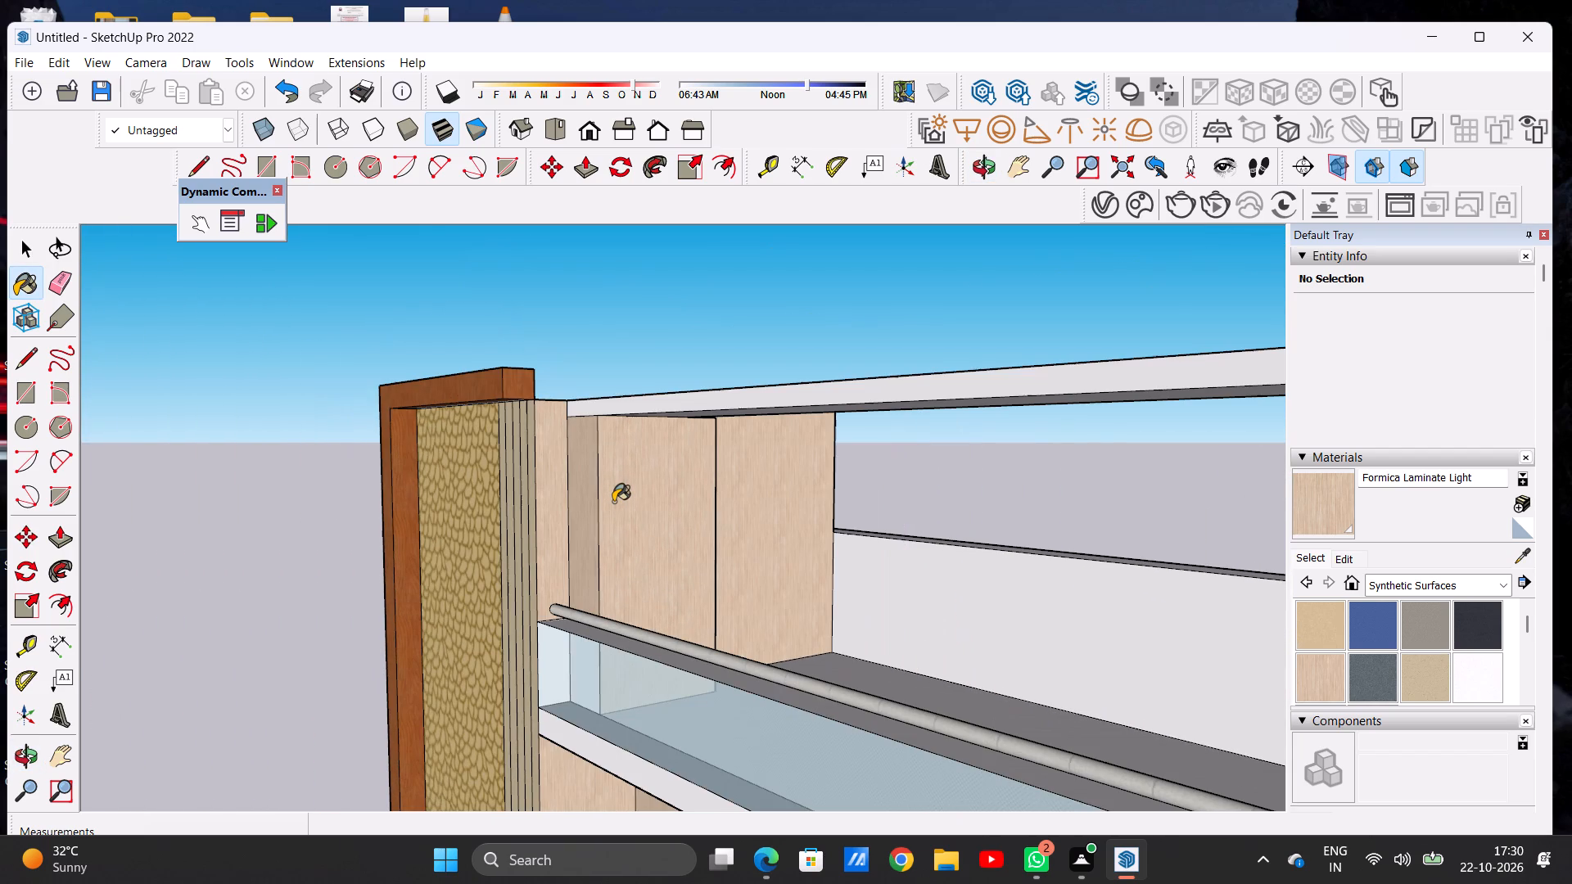
pyautogui.scroll(-12, 601, 453)
pyautogui.moveTo(601, 453); pyautogui.dragTo(730, 689, button='middle')
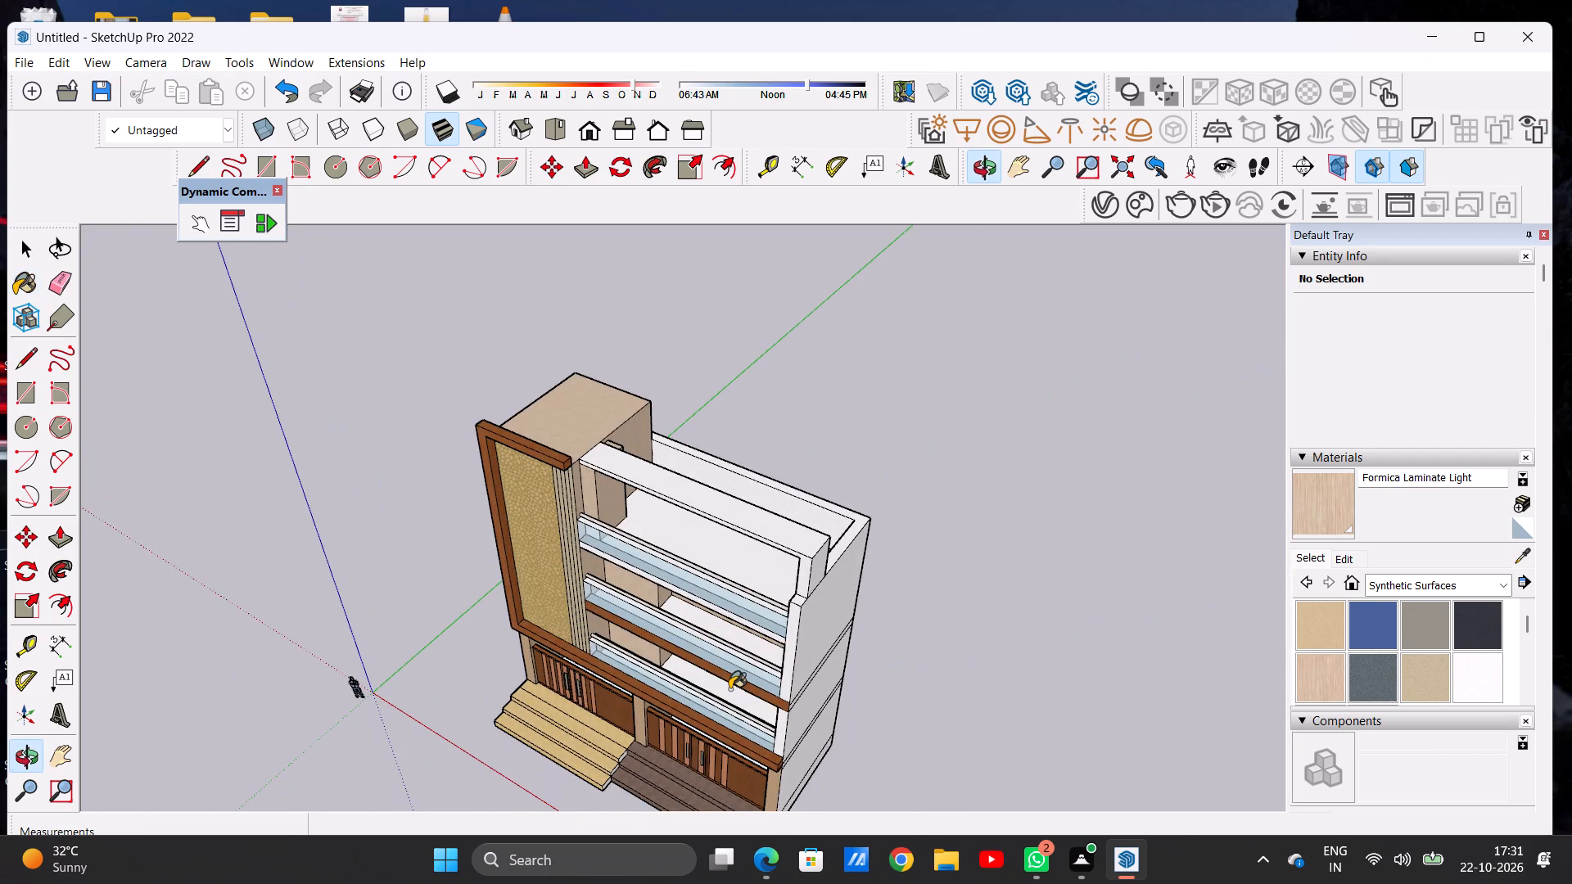
pyautogui.scroll(1, 667, 526)
pyautogui.scroll(-1, 662, 504)
pyautogui.scroll(6, 655, 496)
pyautogui.scroll(-3, 685, 574)
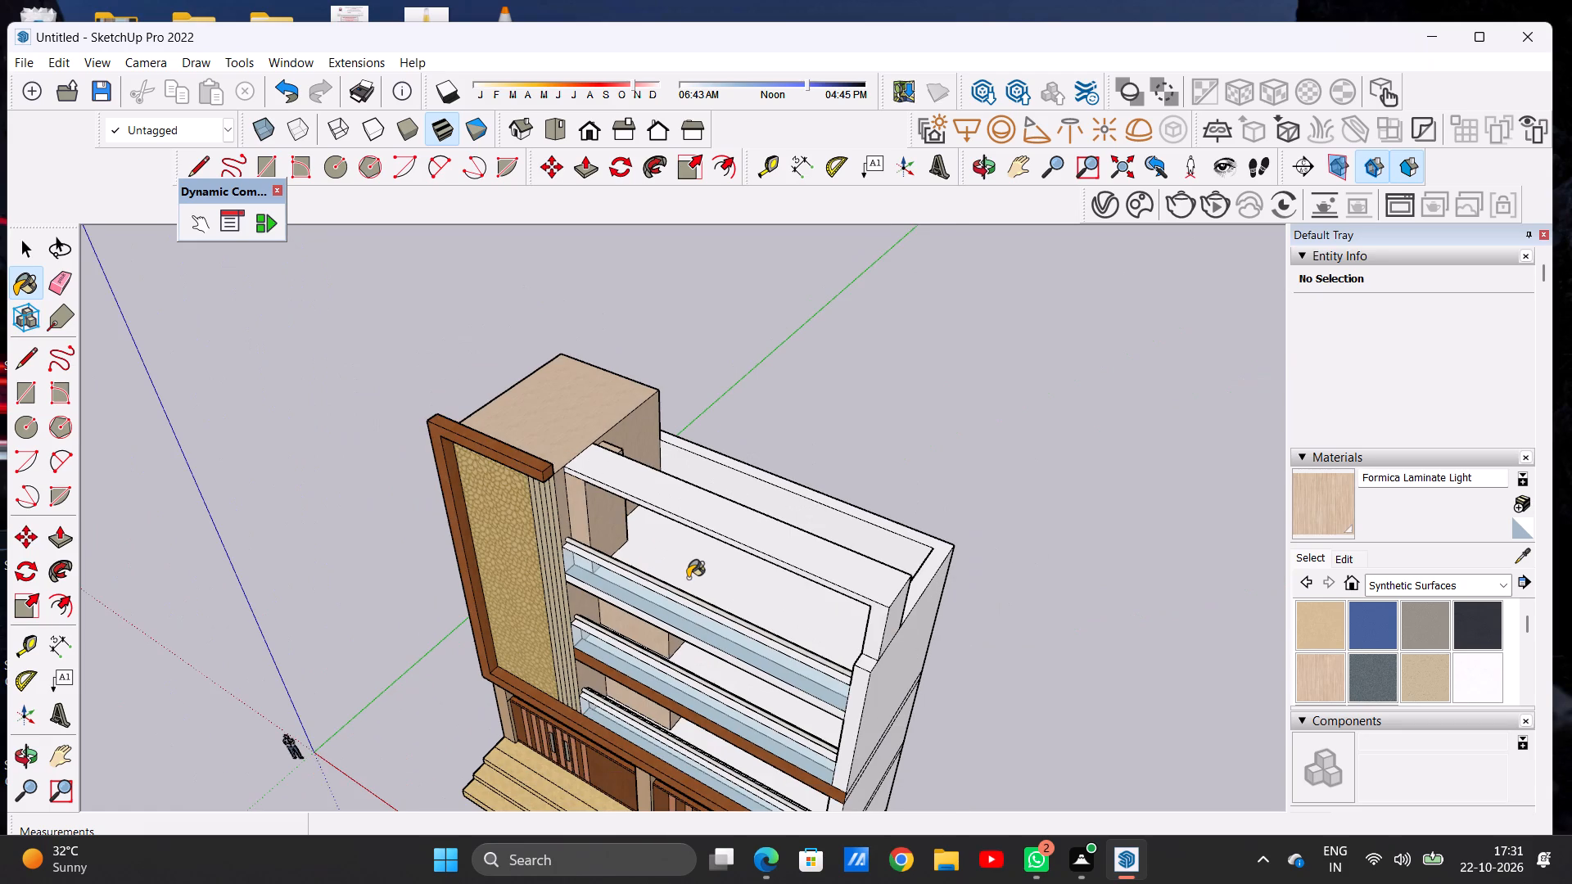
pyautogui.scroll(11, 559, 467)
pyautogui.moveTo(656, 532); pyautogui.dragTo(467, 229, button='middle')
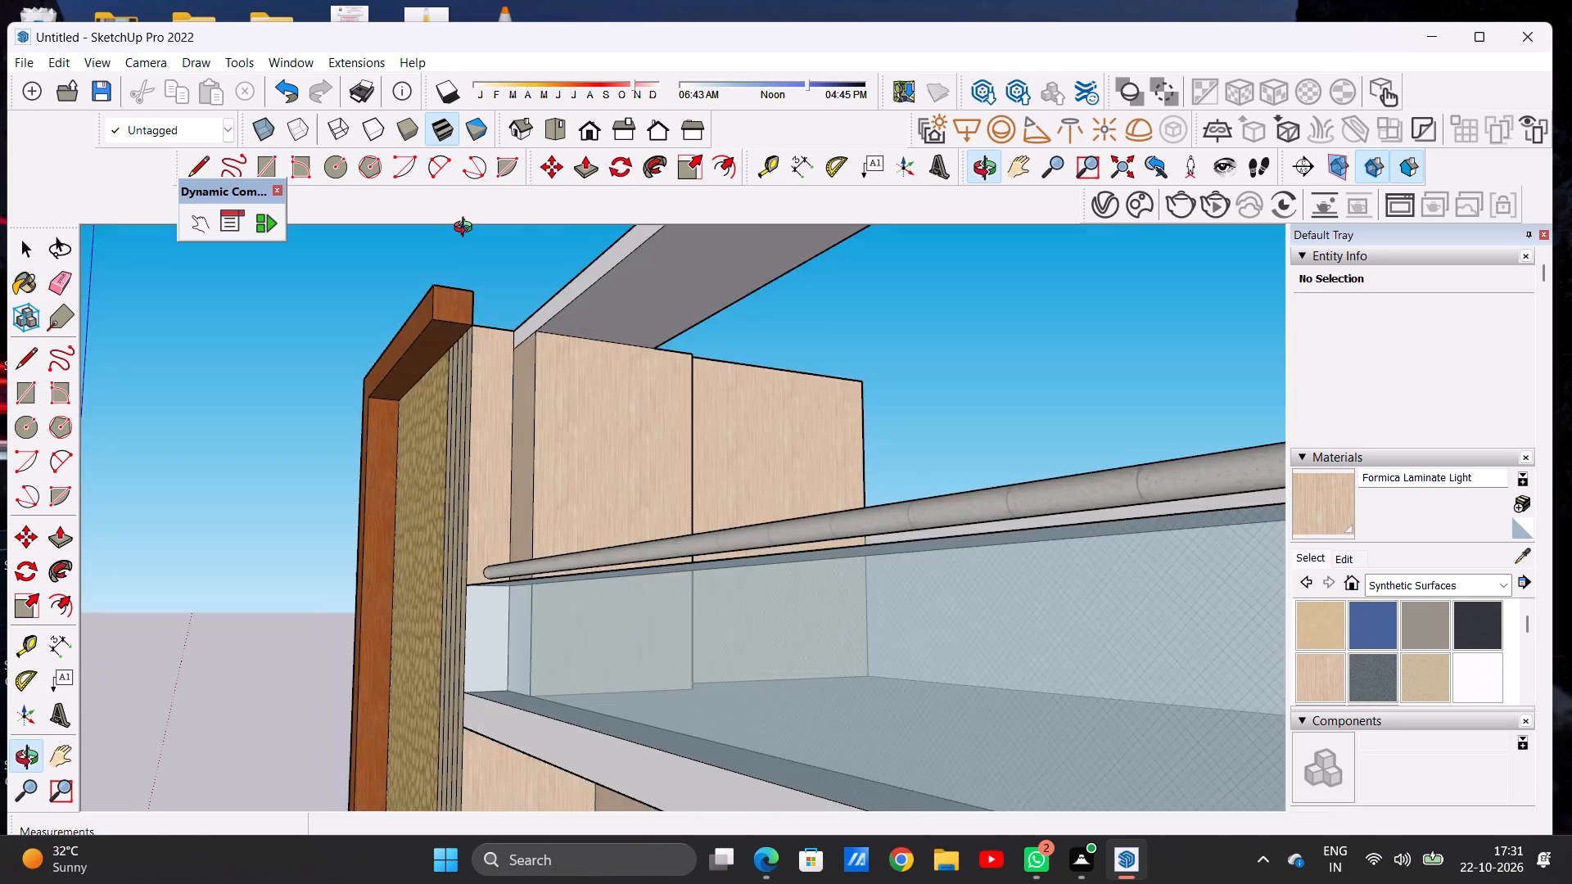
pyautogui.moveTo(467, 229); pyautogui.dragTo(558, 328, button='middle')
pyautogui.moveTo(574, 360); pyautogui.dragTo(607, 399, button='middle')
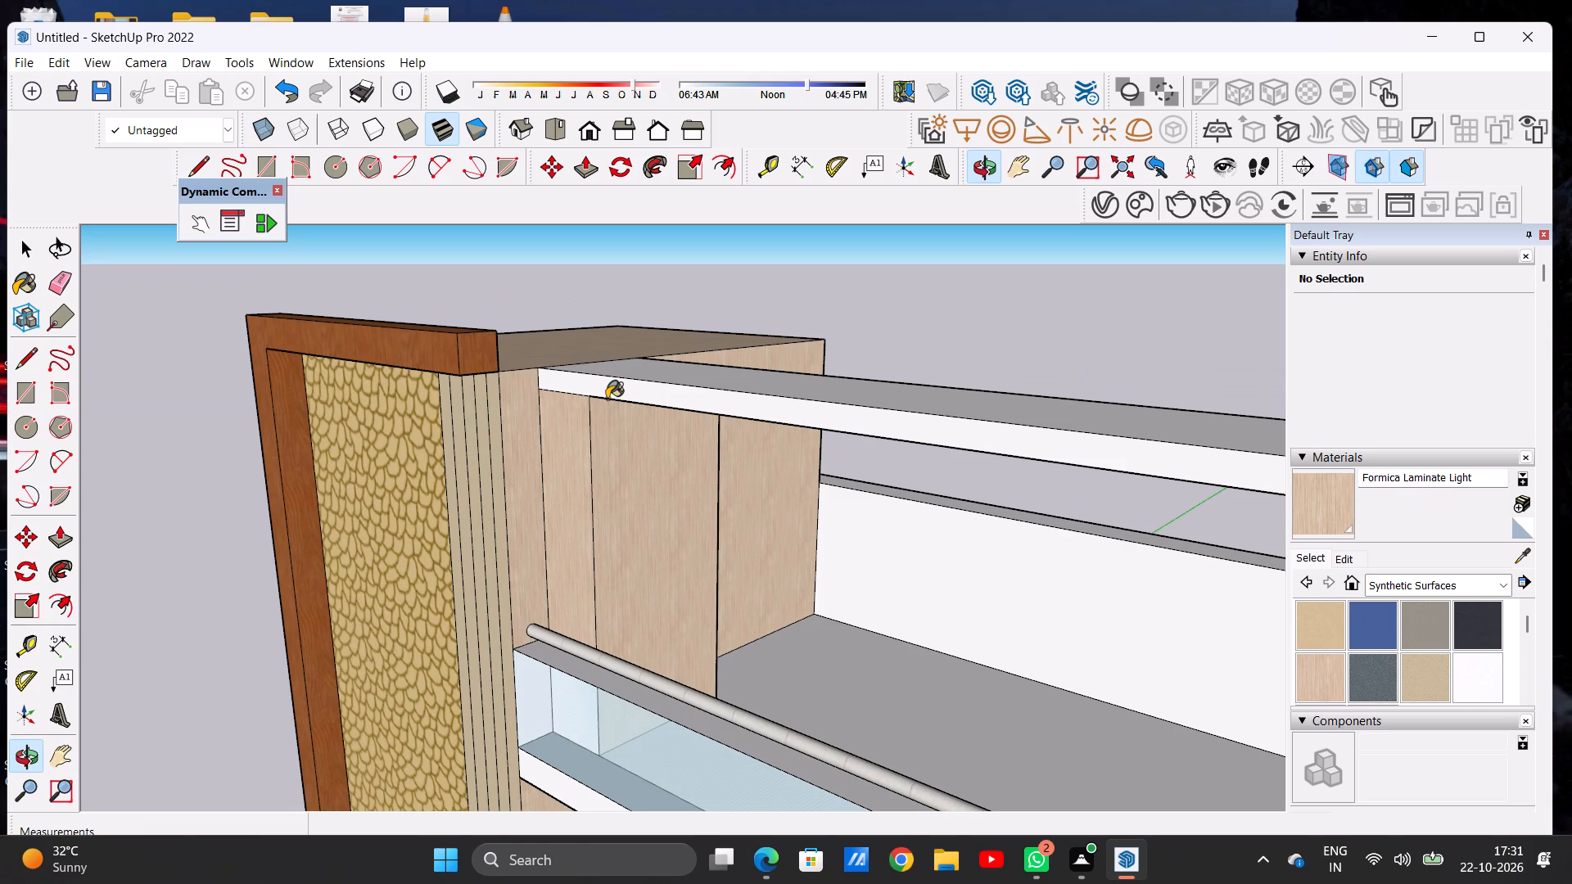
# Check the top balcony and floors below it, and leave painting with the whole front elevation in view.
pyautogui.scroll(-6, 549, 331)
pyautogui.scroll(6, 568, 354)
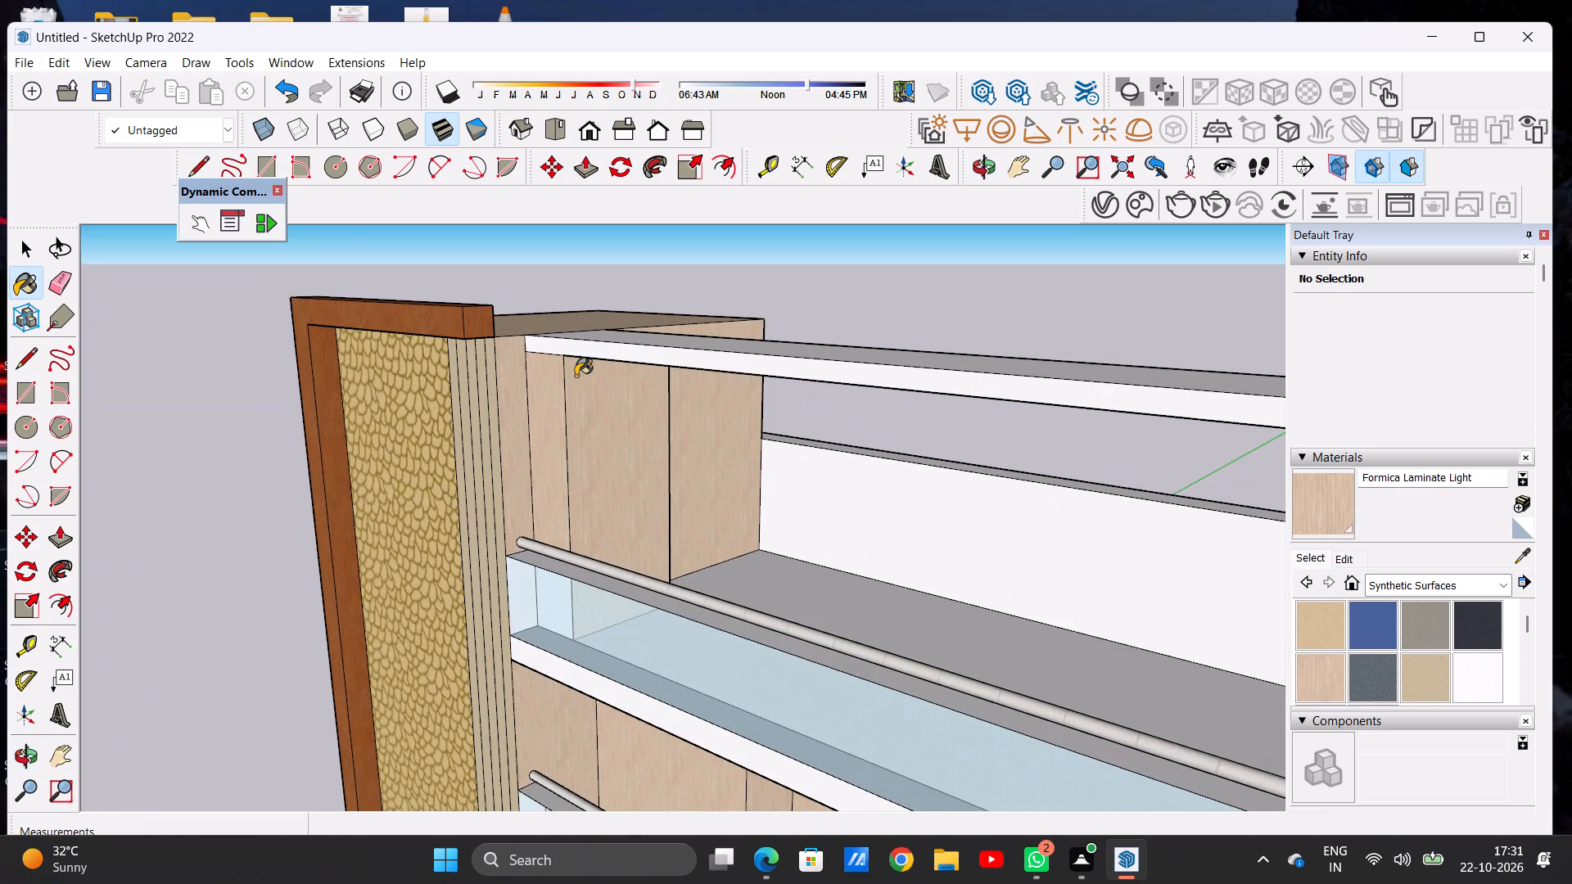
pyautogui.scroll(-14, 576, 376)
pyautogui.scroll(13, 582, 434)
pyautogui.scroll(-6, 701, 300)
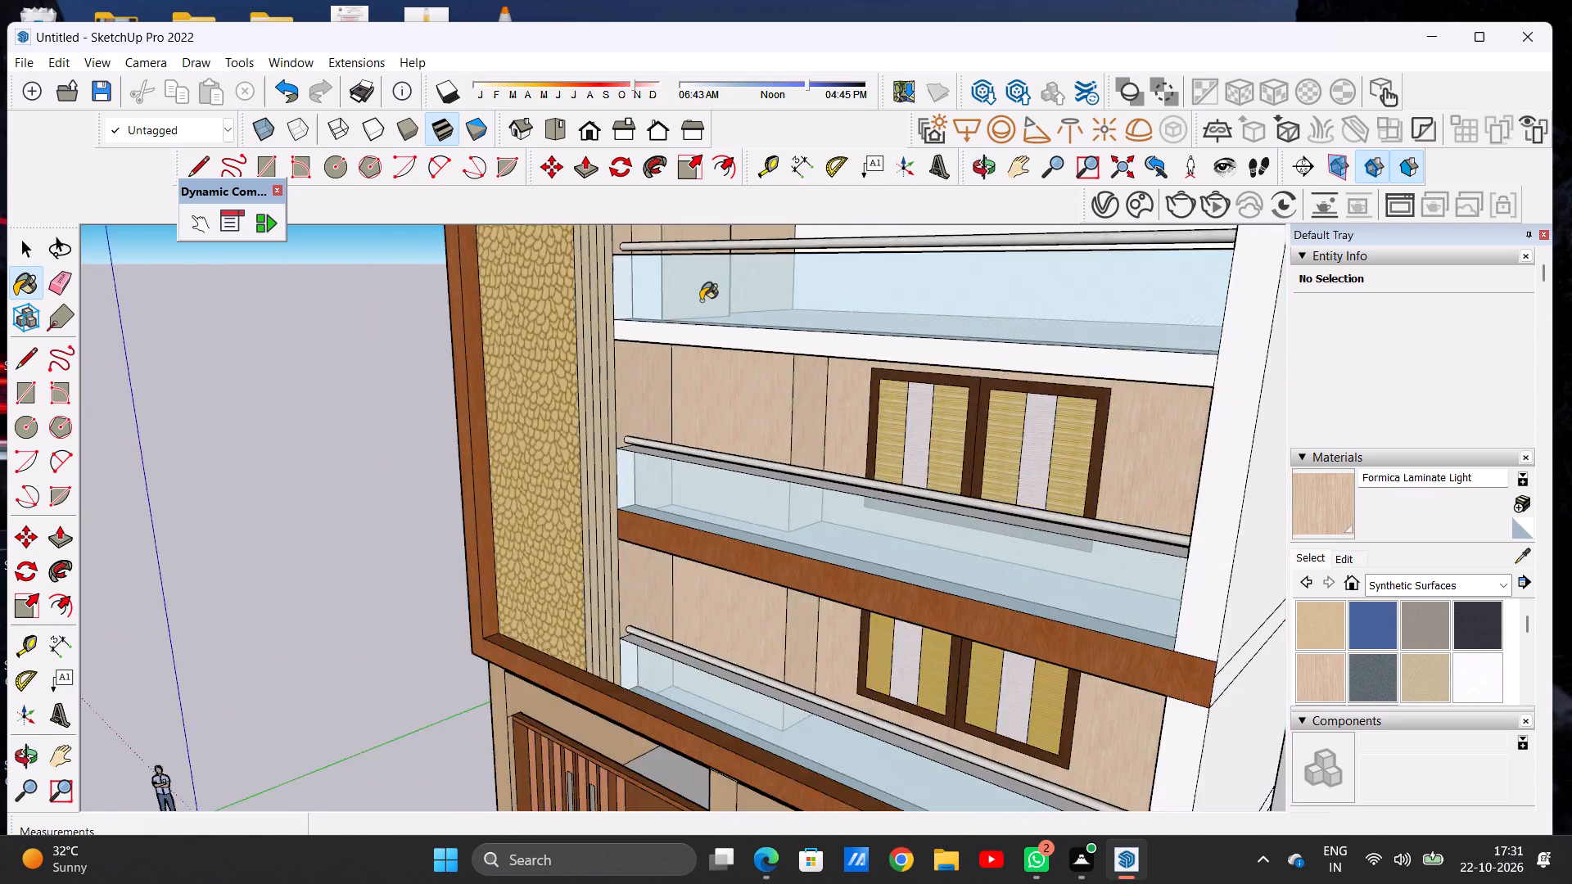
pyautogui.scroll(-13, 701, 300)
pyautogui.moveTo(602, 386); pyautogui.dragTo(878, 383, button='middle')
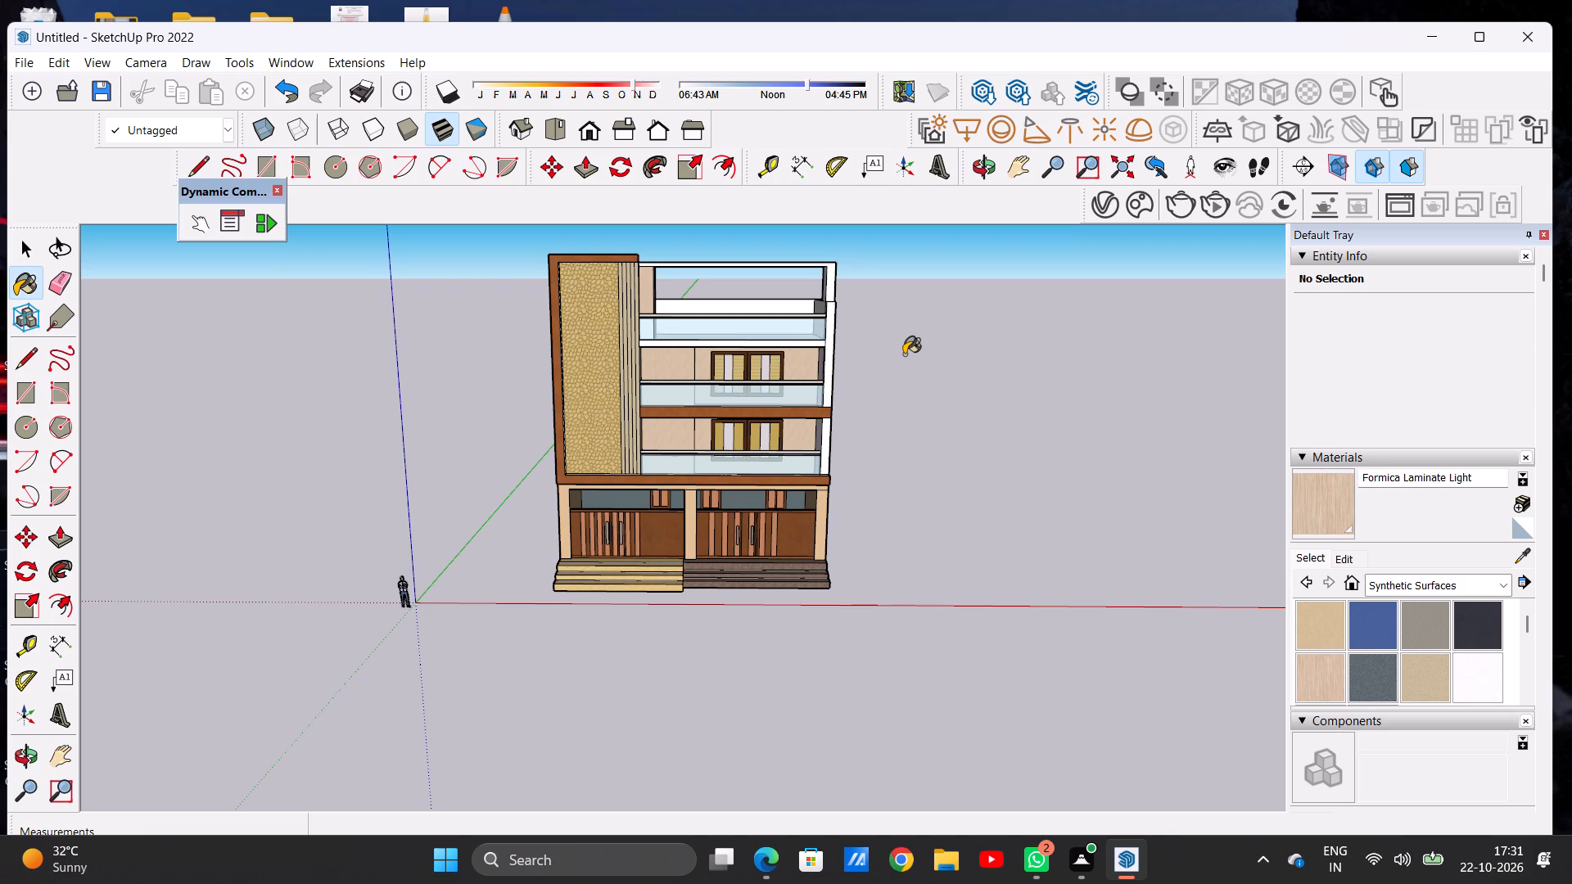
pyautogui.press('space')
# Examine the ground-floor doors, columns and entrance steps up close, and review the complete front elevation.
pyautogui.scroll(12, 675, 512)
pyautogui.moveTo(712, 507); pyautogui.dragTo(475, 479, button='middle')
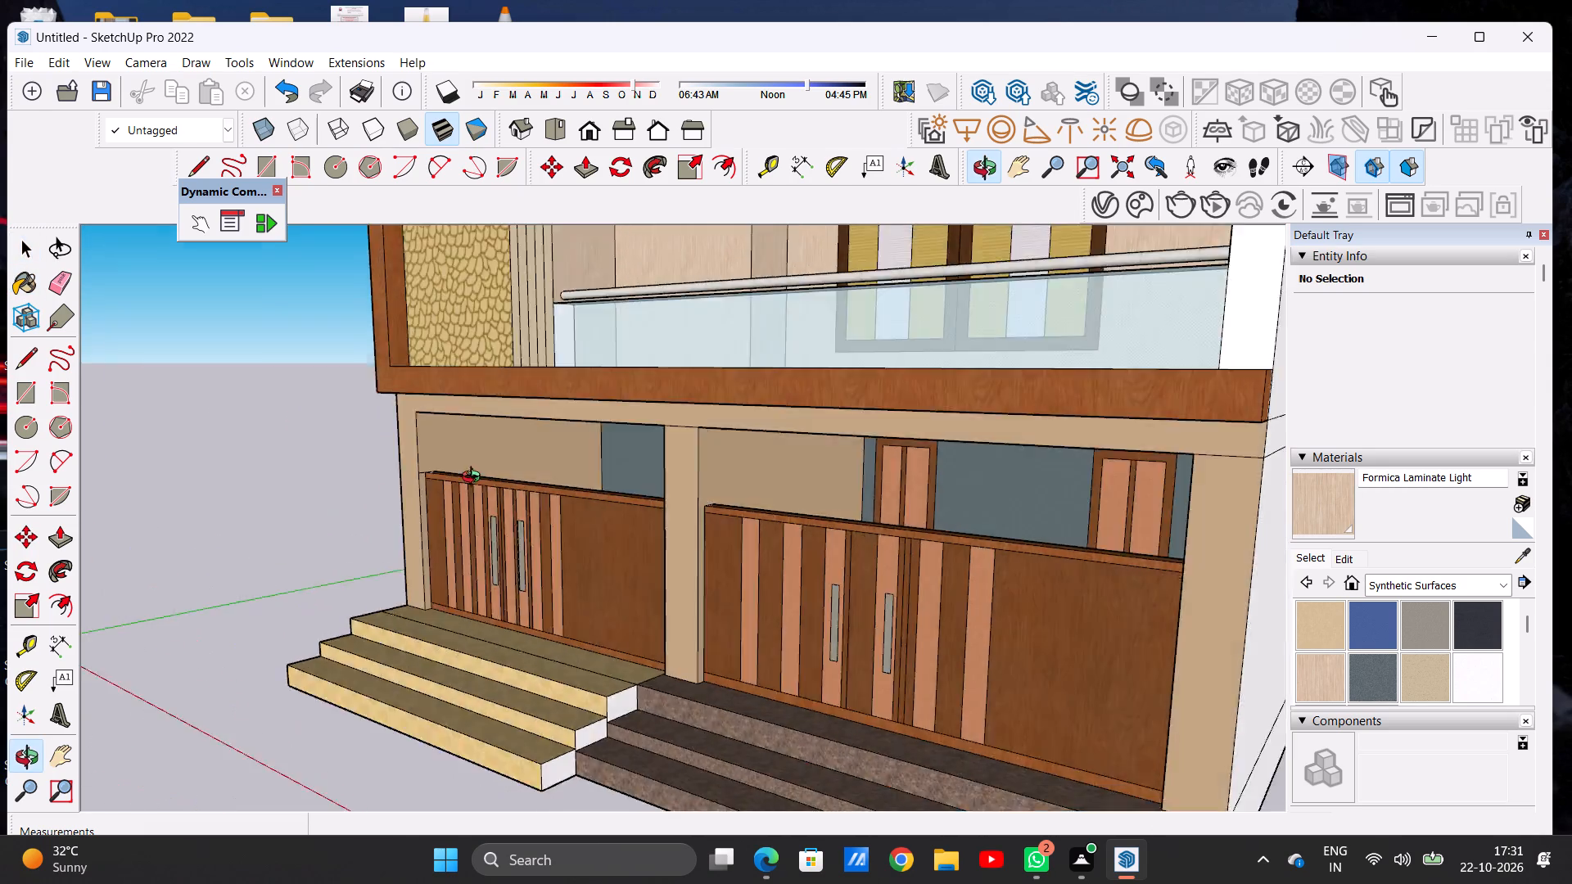
pyautogui.moveTo(475, 479); pyautogui.dragTo(737, 460, button='middle')
pyautogui.scroll(-19, 725, 390)
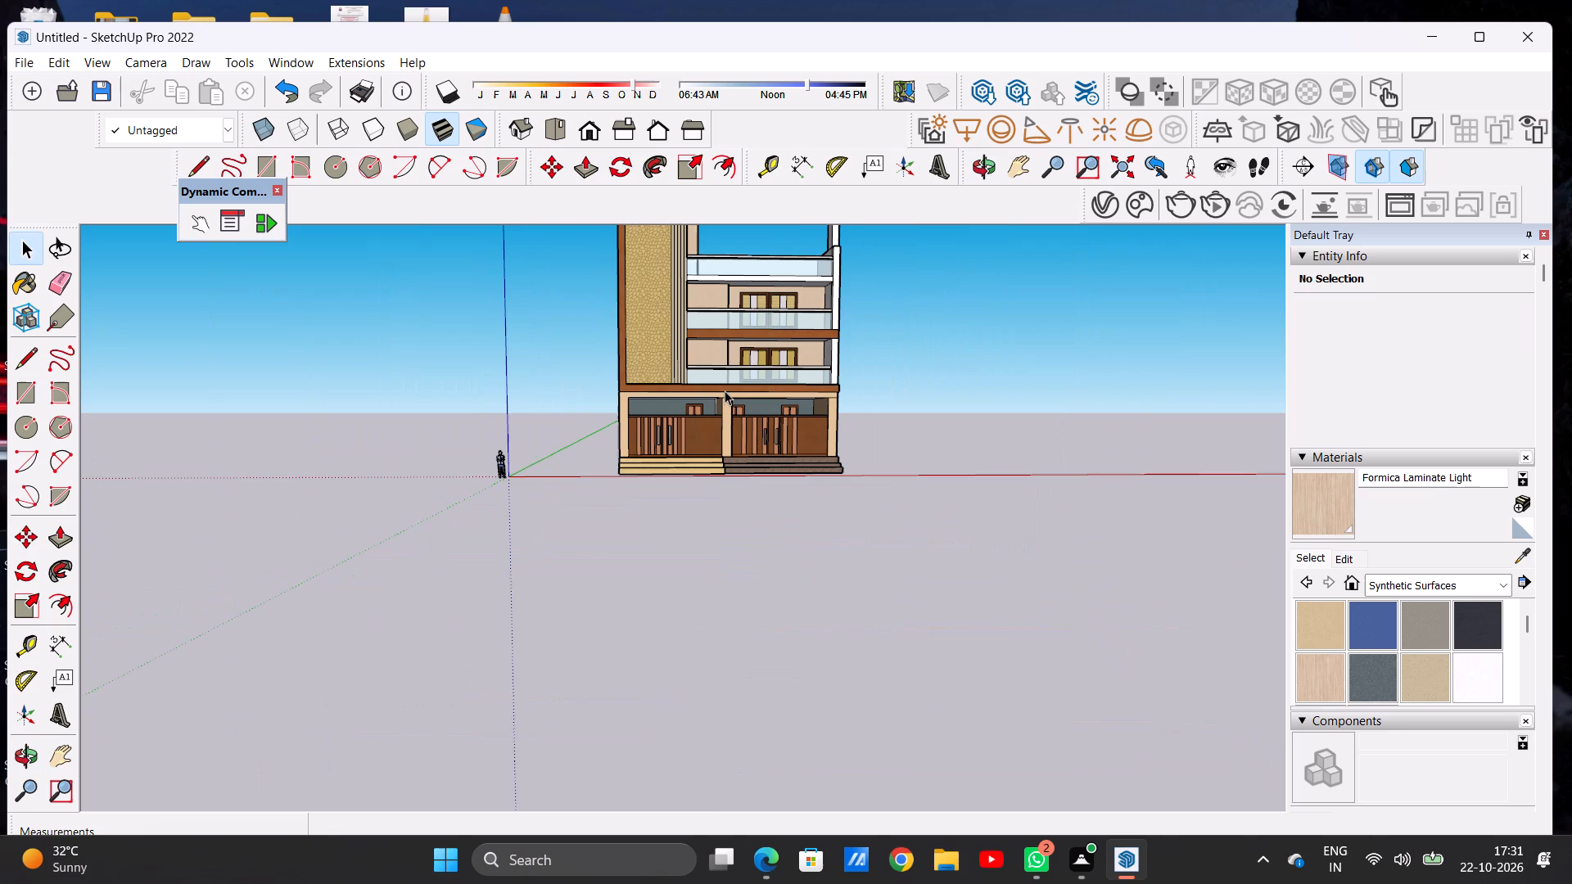
pyautogui.scroll(8, 810, 192)
pyautogui.scroll(-15, 725, 562)
pyautogui.scroll(6, 720, 538)
pyautogui.scroll(-1, 720, 503)
pyautogui.scroll(6, 720, 501)
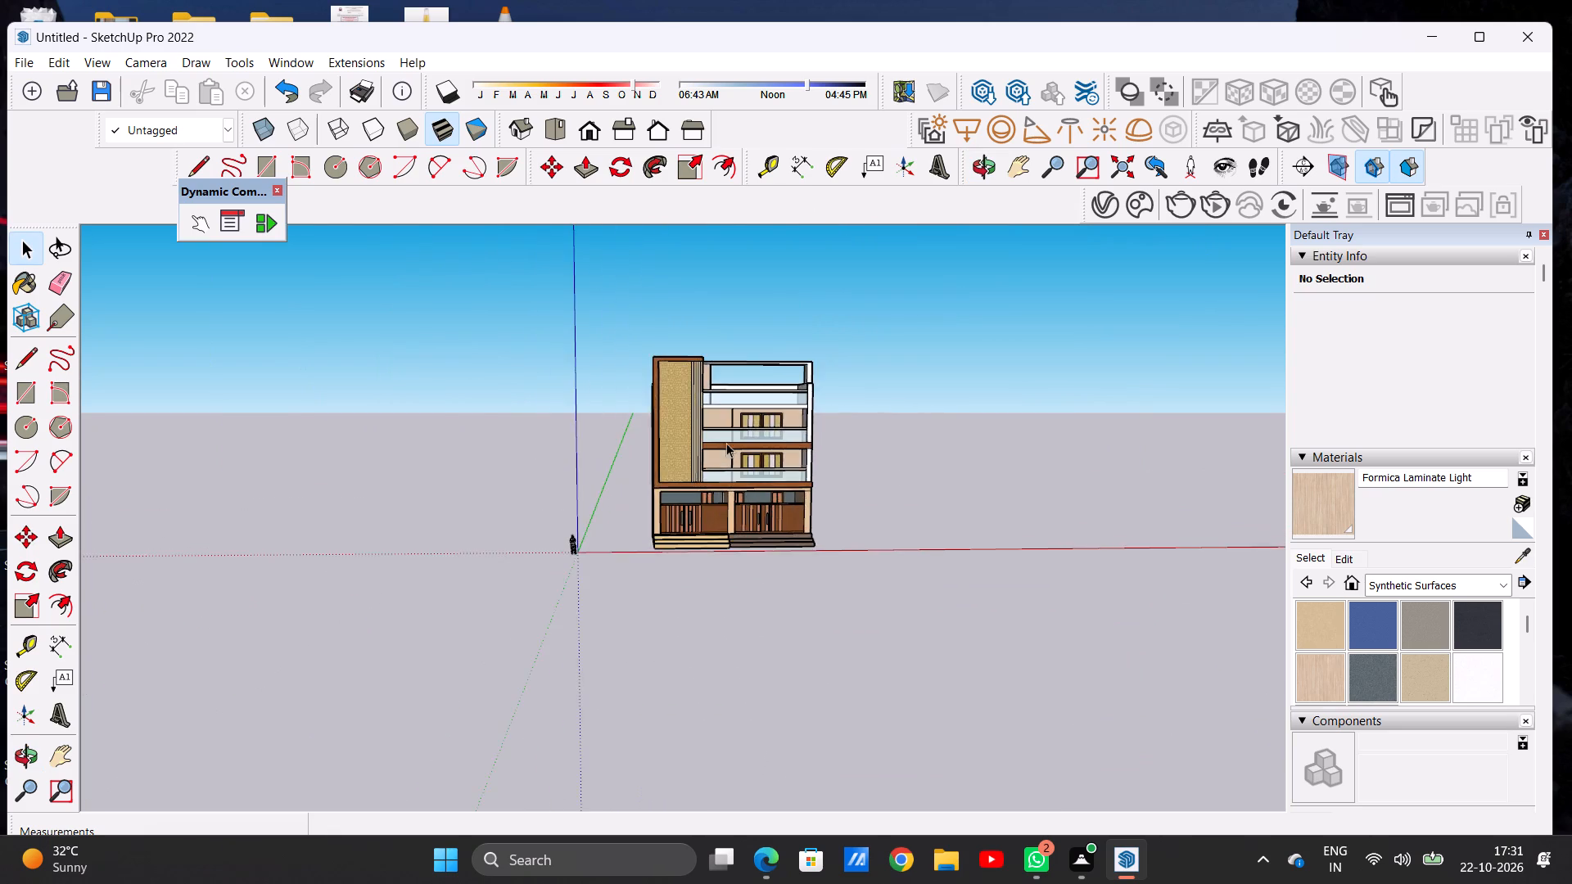
# Examine the front facade and both outer side walls from several angles, including the balconies and the ground-floor entrance.
pyautogui.scroll(8, 726, 422)
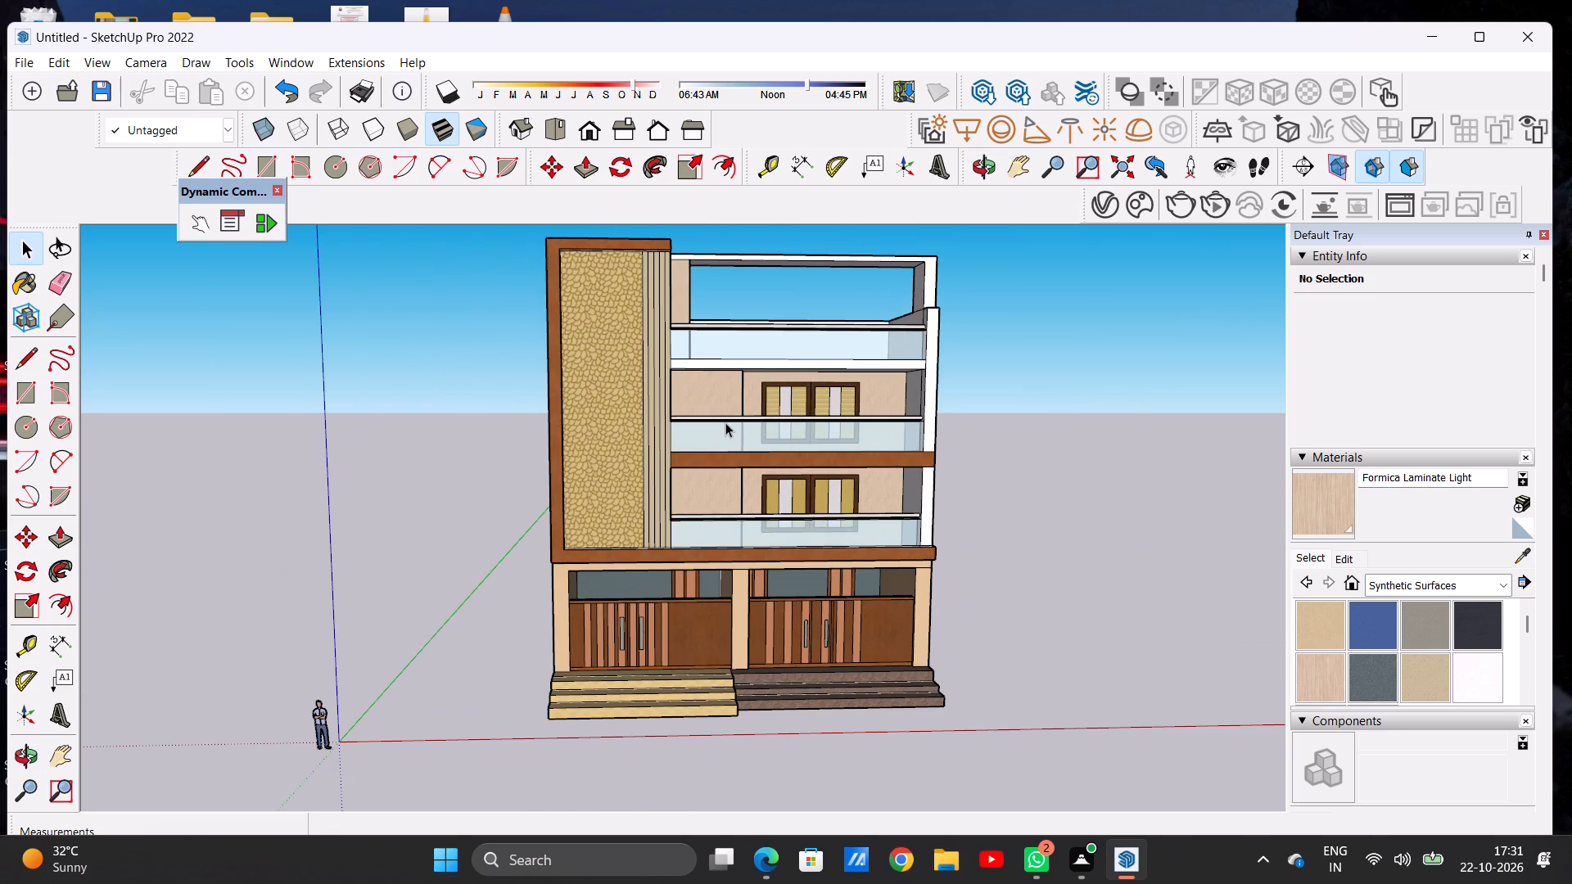
pyautogui.scroll(-4, 723, 418)
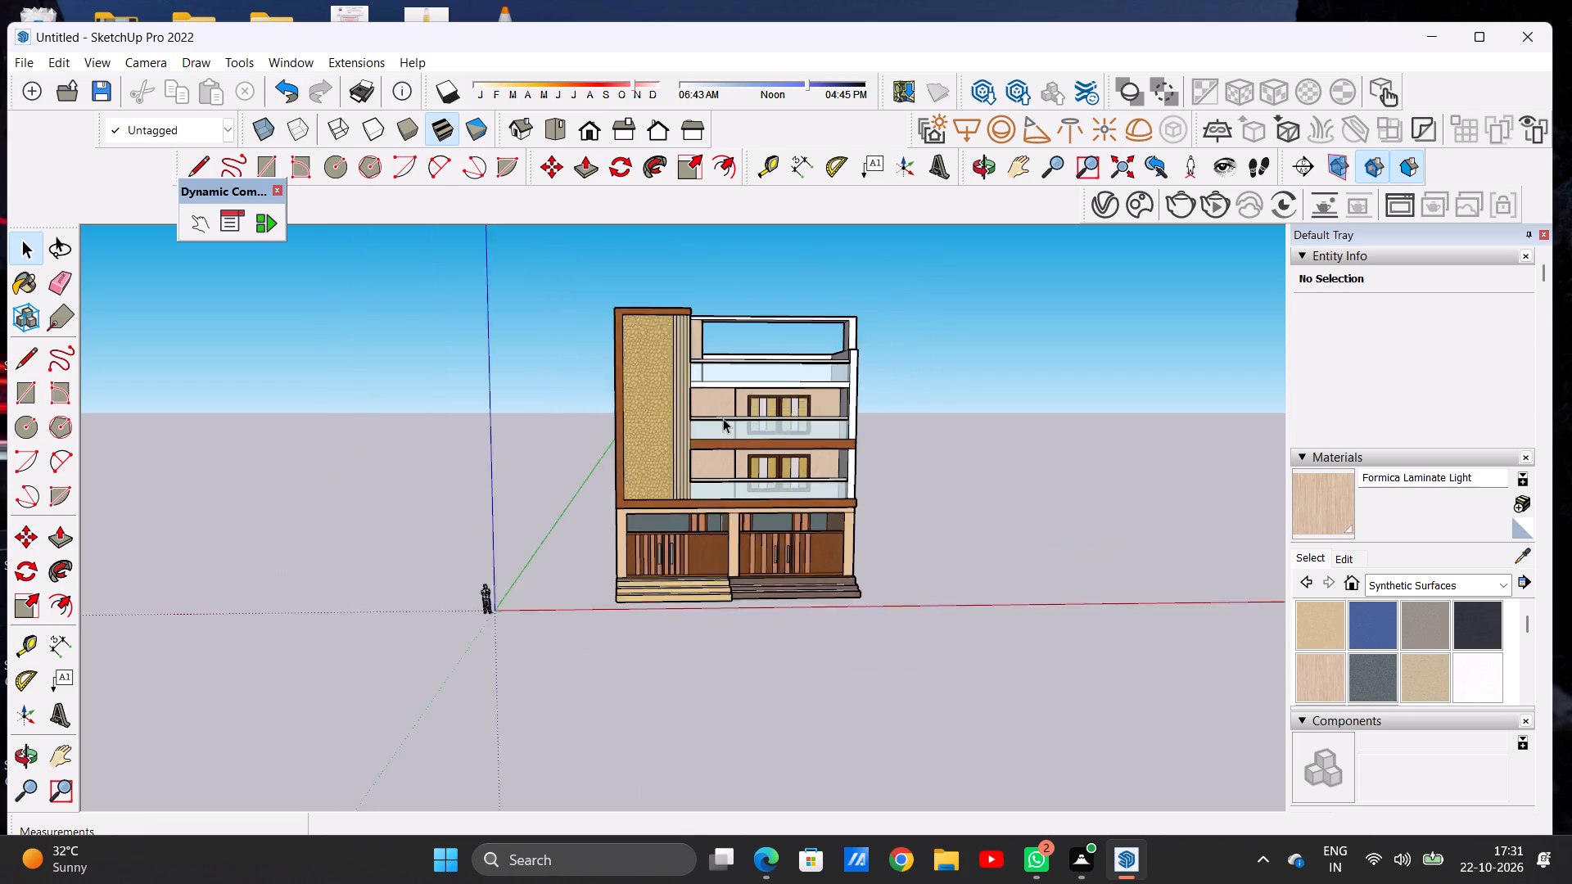
pyautogui.scroll(-3, 723, 418)
pyautogui.scroll(8, 727, 418)
pyautogui.moveTo(748, 422); pyautogui.dragTo(964, 440, button='middle')
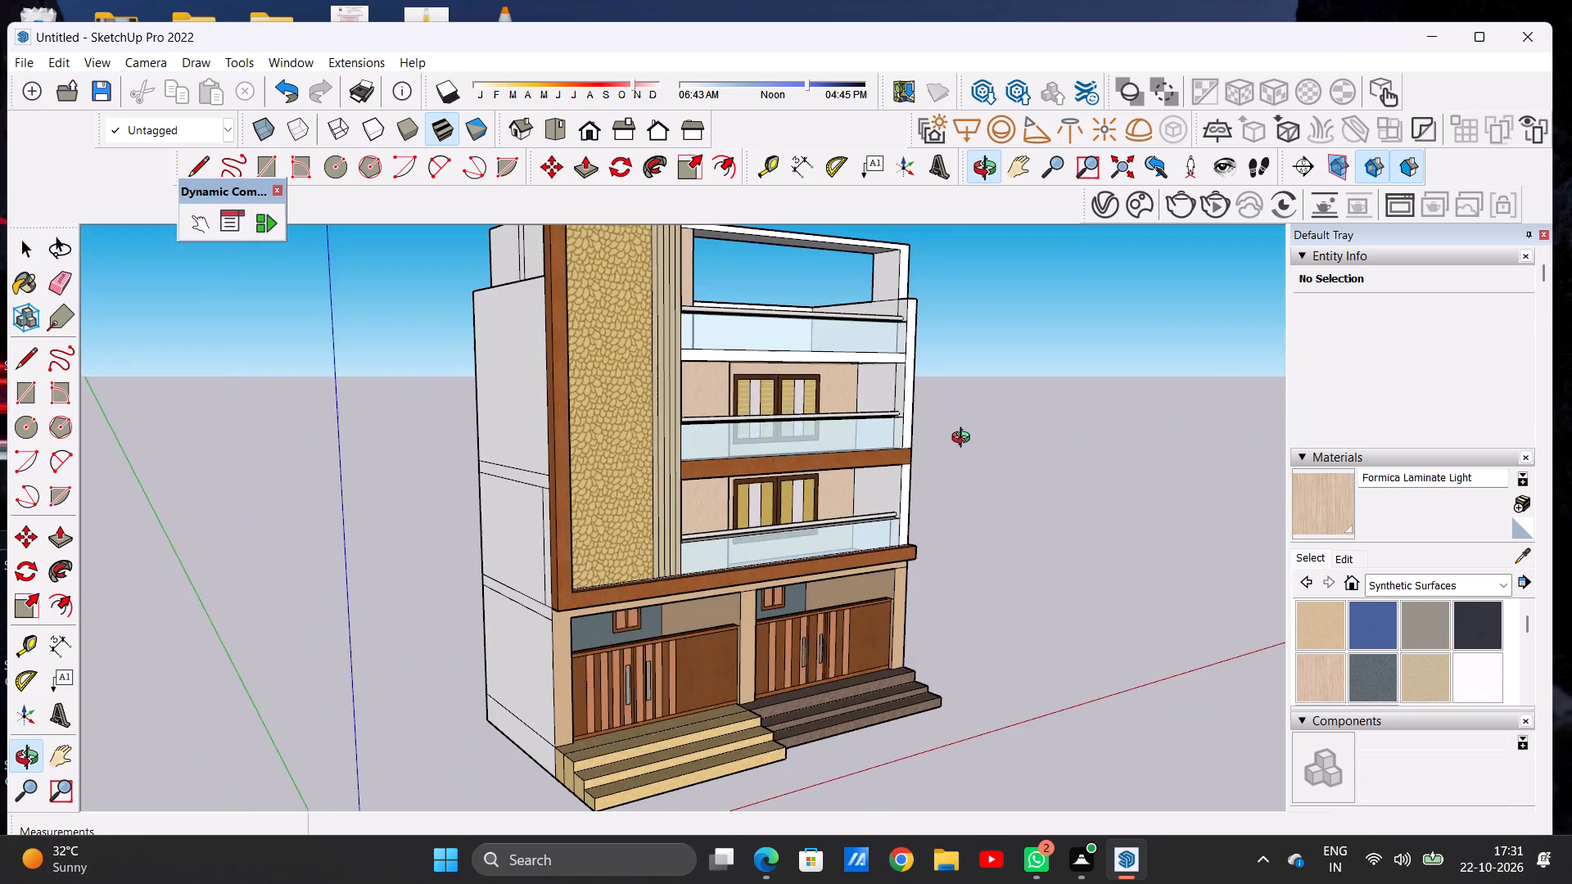
pyautogui.moveTo(964, 440); pyautogui.dragTo(490, 483, button='middle')
pyautogui.scroll(-12, 637, 295)
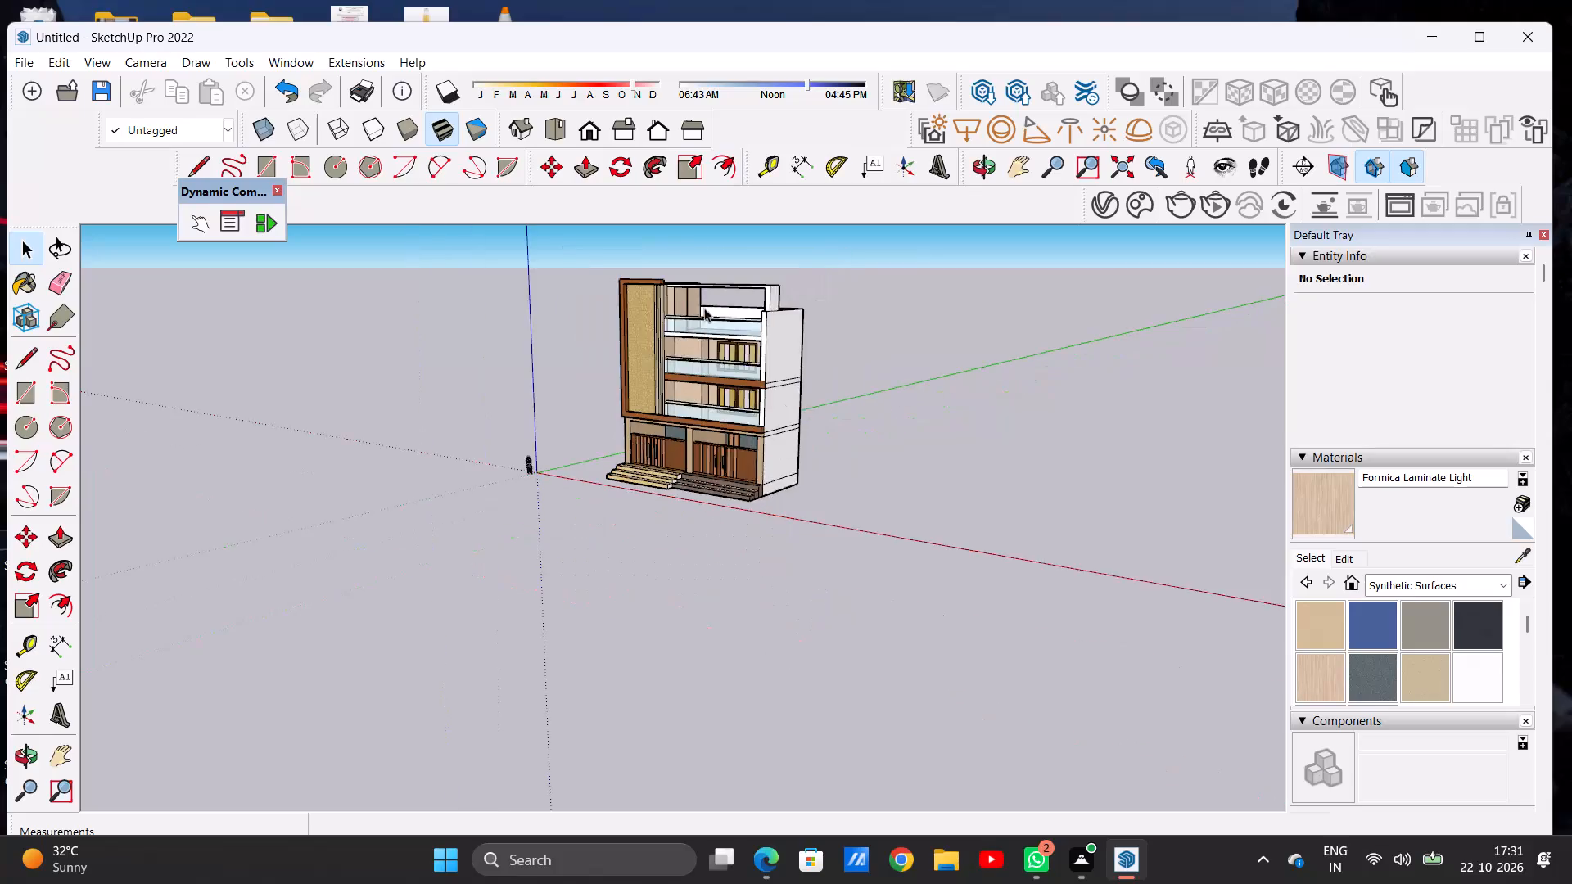
pyautogui.scroll(12, 701, 287)
pyautogui.moveTo(667, 431); pyautogui.dragTo(912, 513, button='middle')
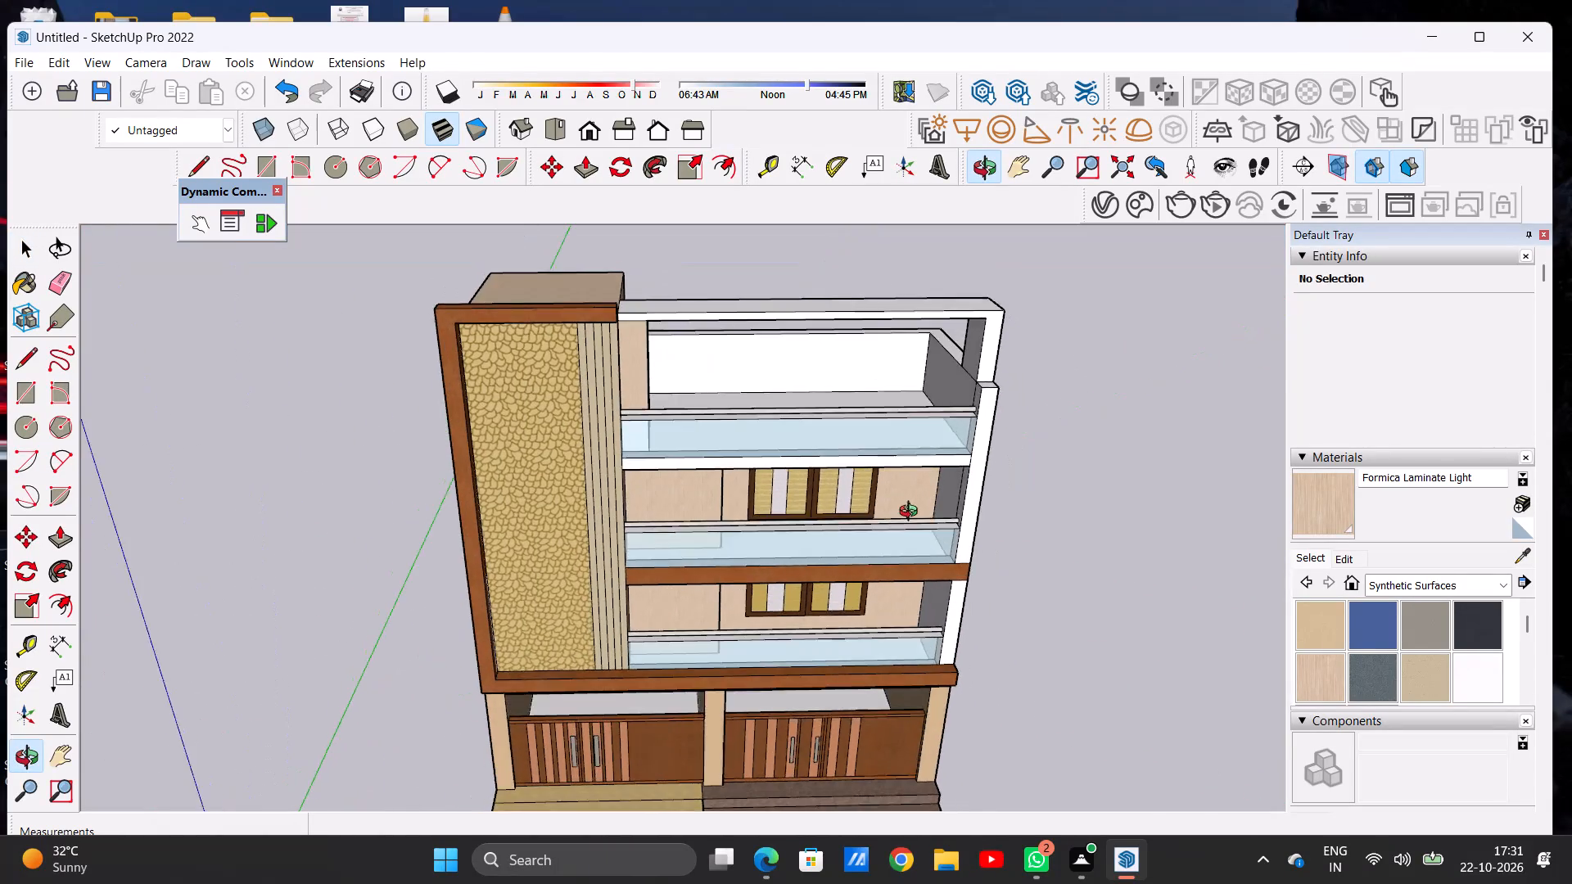
pyautogui.moveTo(912, 513); pyautogui.dragTo(912, 295, button='middle')
pyautogui.scroll(-8, 779, 398)
pyautogui.scroll(7, 796, 500)
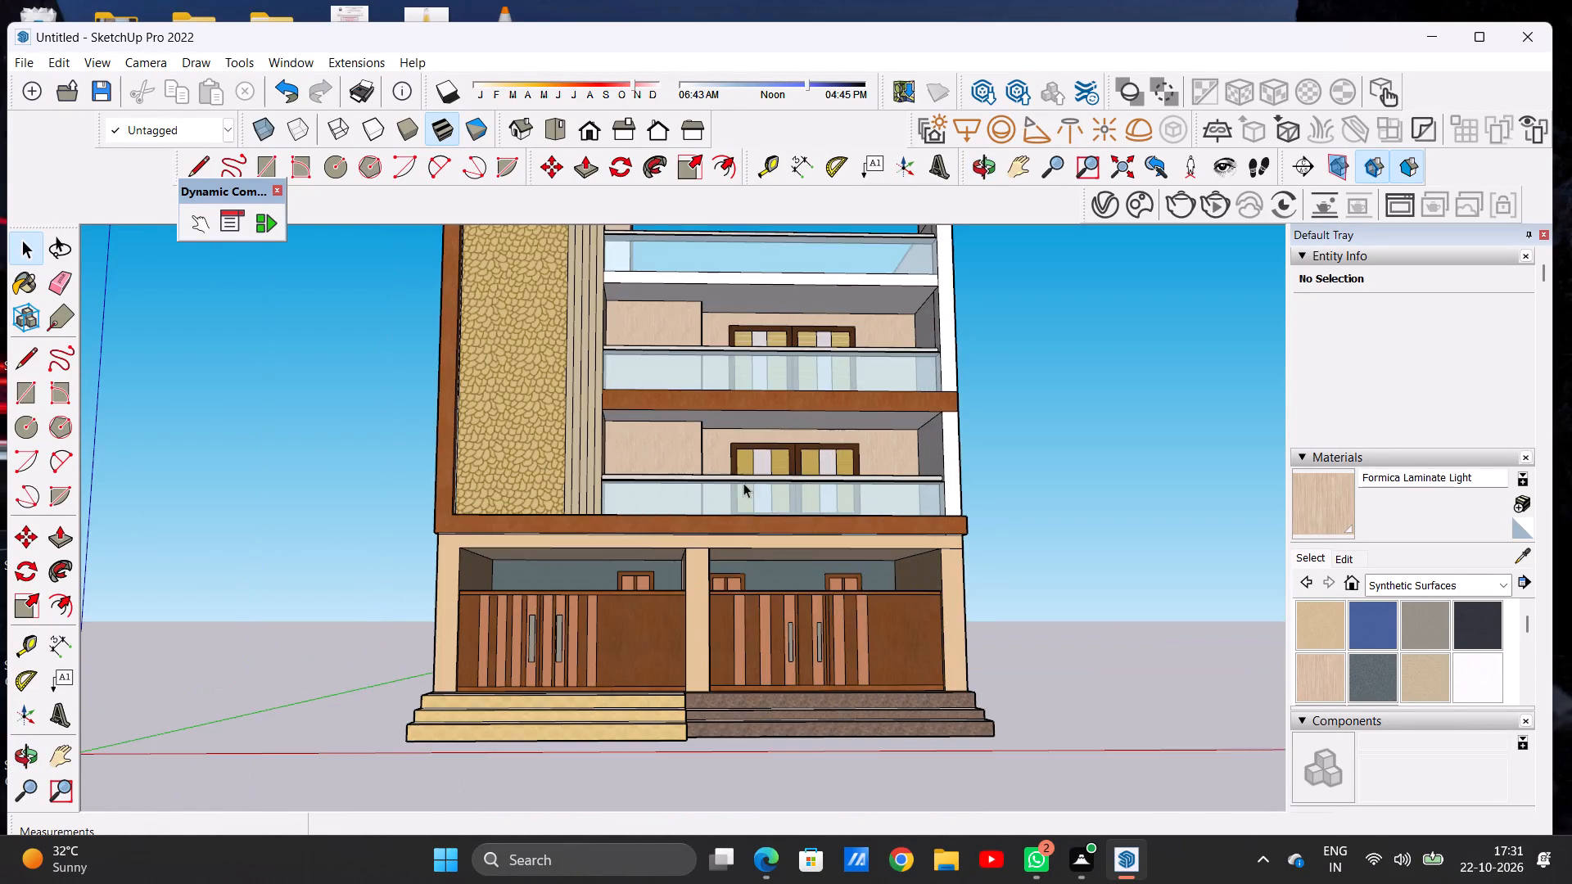
pyautogui.moveTo(742, 483); pyautogui.dragTo(752, 591, button='middle')
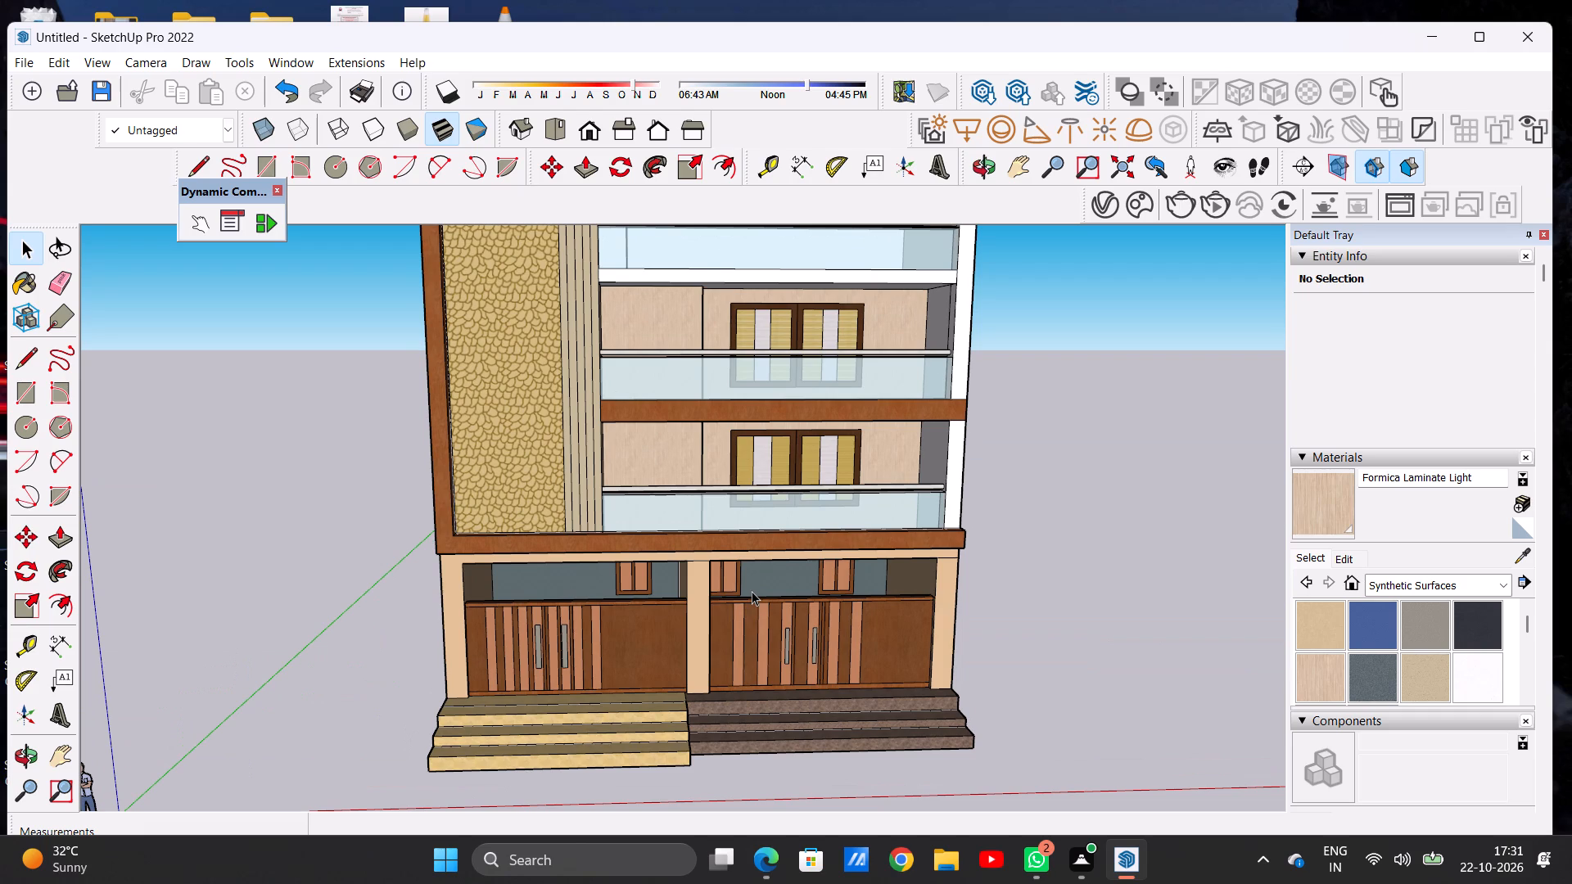
# Review the whole front elevation at different distances, and check the bare side wall beside the dark entrance steps.
pyautogui.scroll(-14, 698, 516)
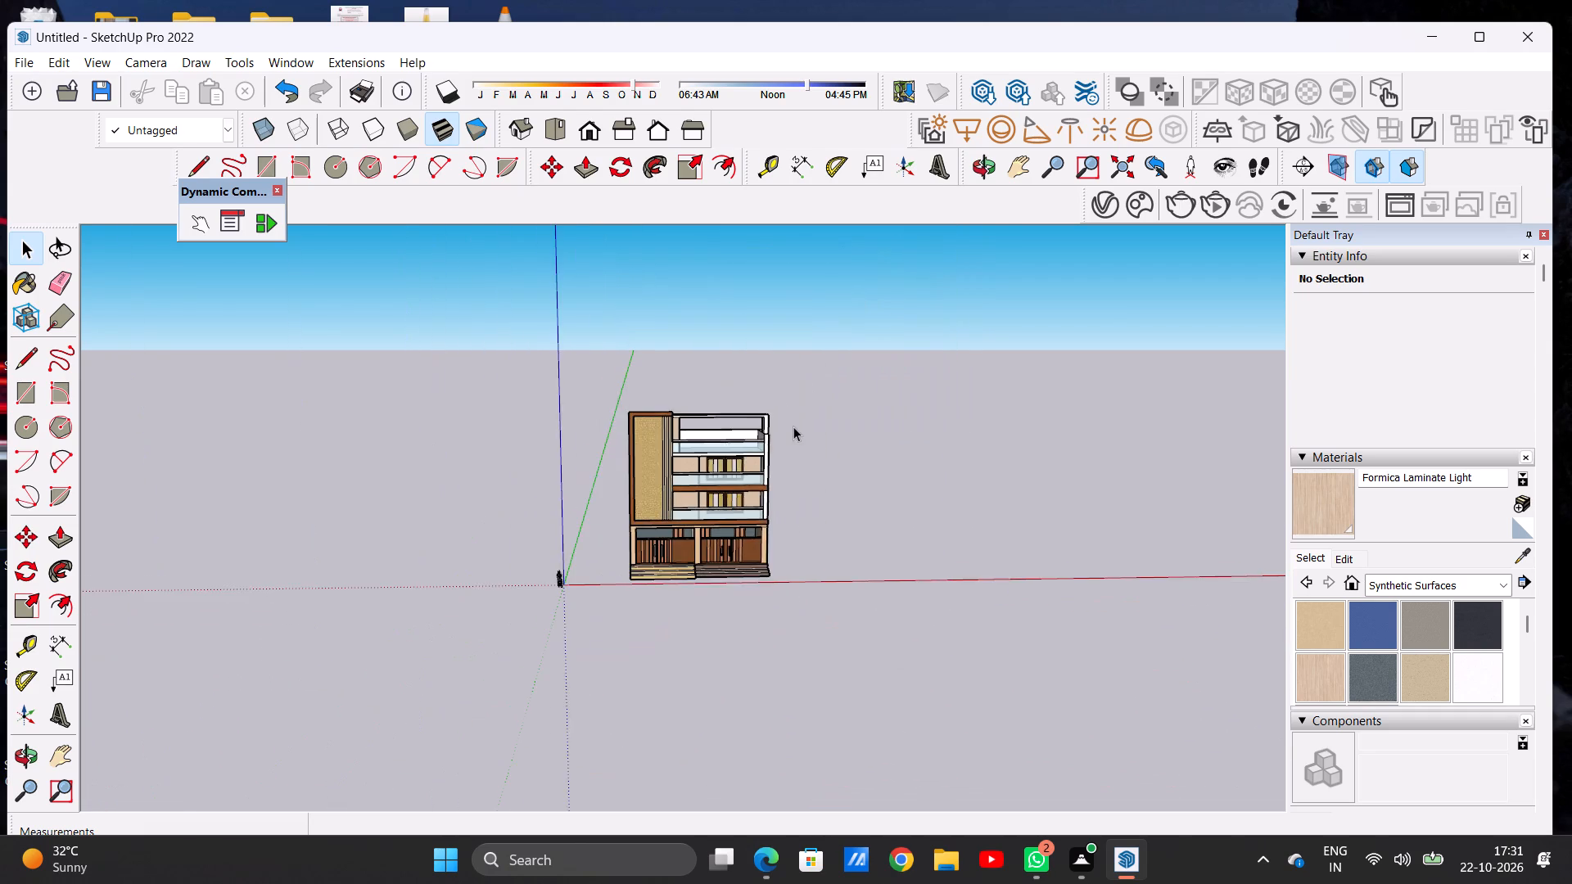
pyautogui.scroll(-1, 793, 426)
pyautogui.scroll(2, 793, 426)
pyautogui.scroll(-1, 793, 426)
pyautogui.scroll(3, 793, 426)
pyautogui.moveTo(597, 499); pyautogui.dragTo(594, 490, button='middle')
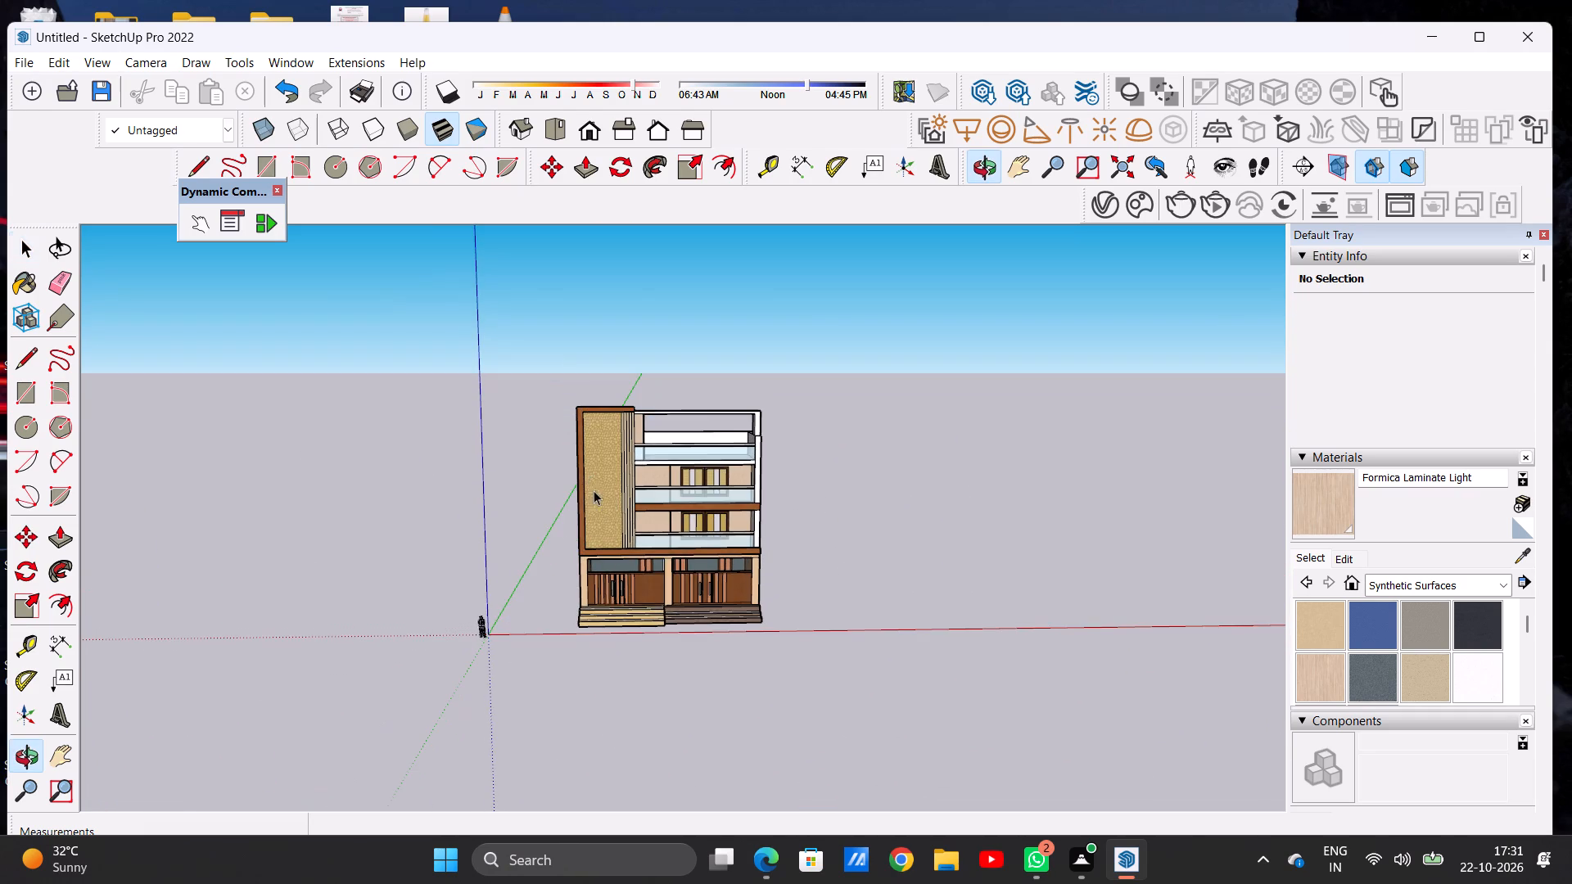
pyautogui.scroll(7, 720, 489)
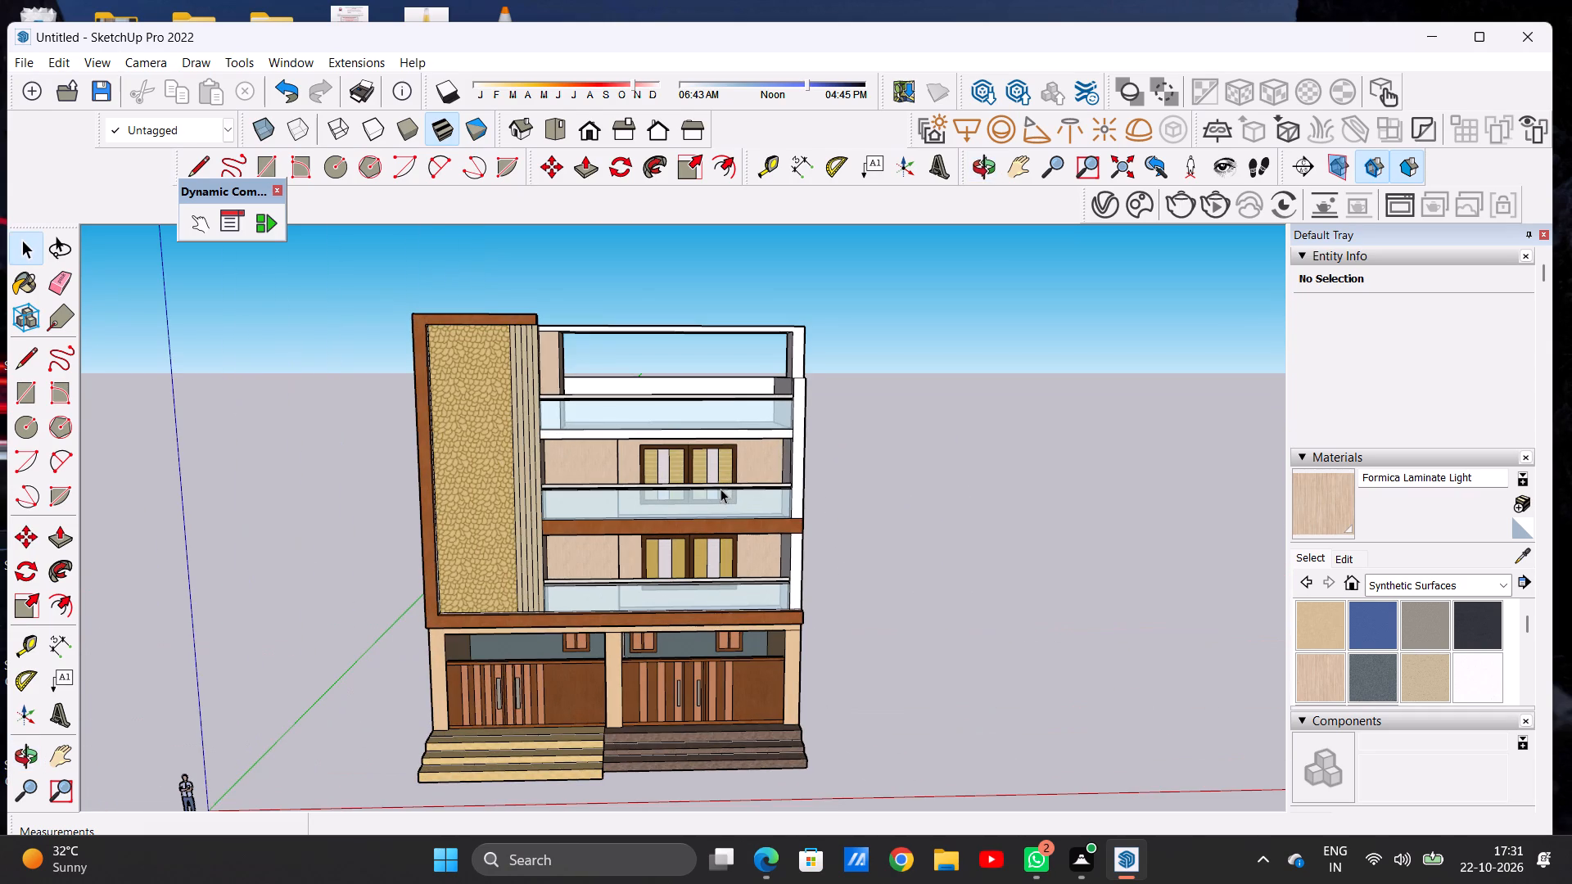
pyautogui.scroll(-7, 720, 487)
pyautogui.scroll(8, 719, 523)
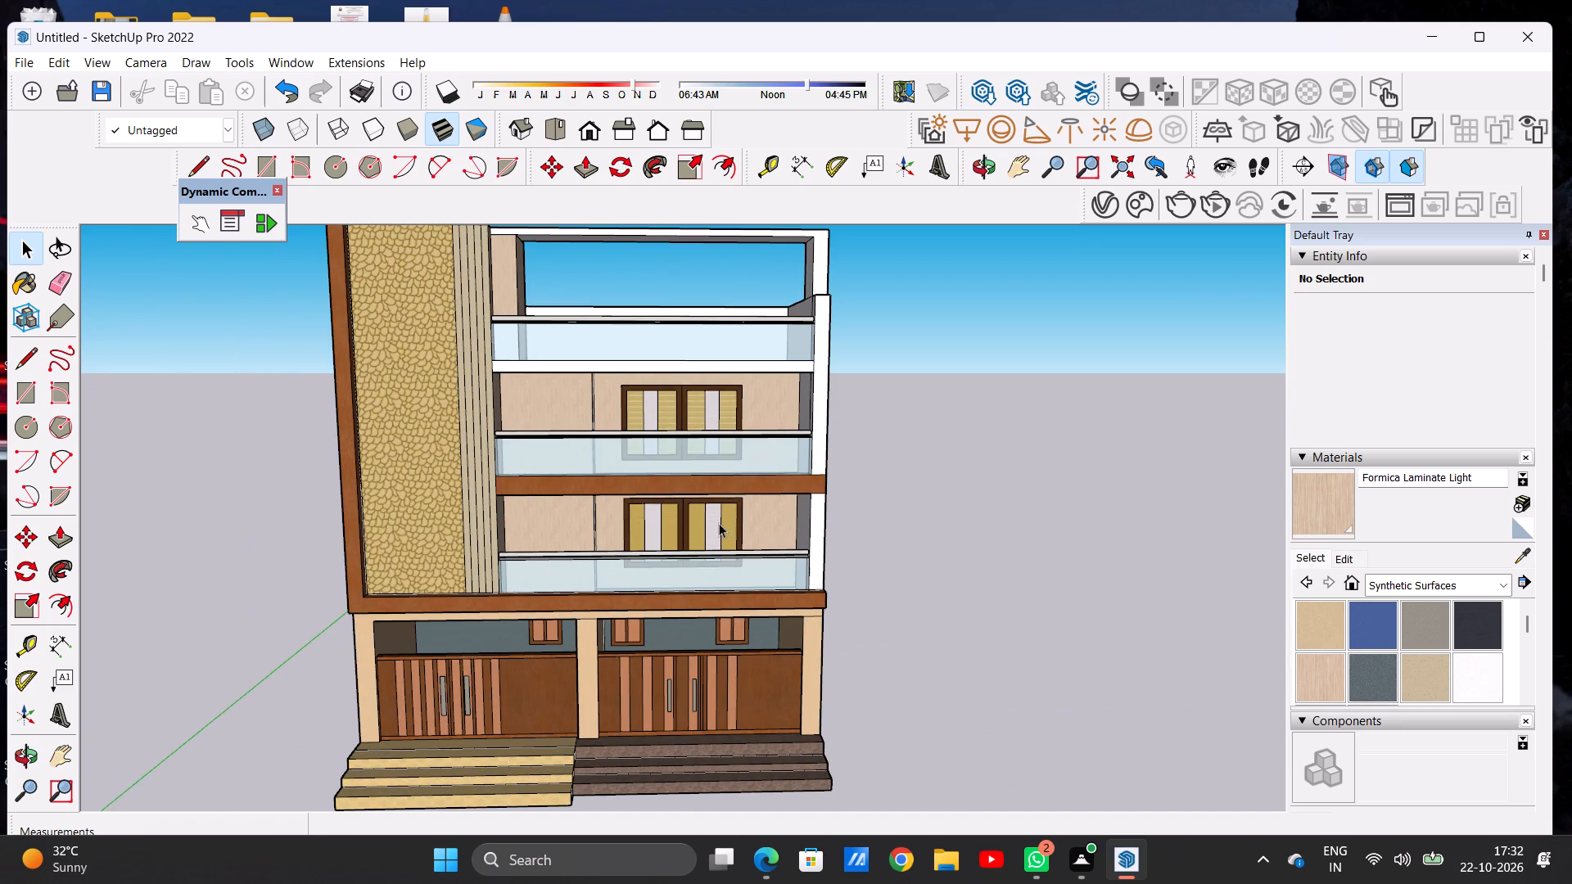
pyautogui.scroll(-7, 719, 523)
pyautogui.scroll(-5, 658, 595)
pyautogui.scroll(7, 617, 655)
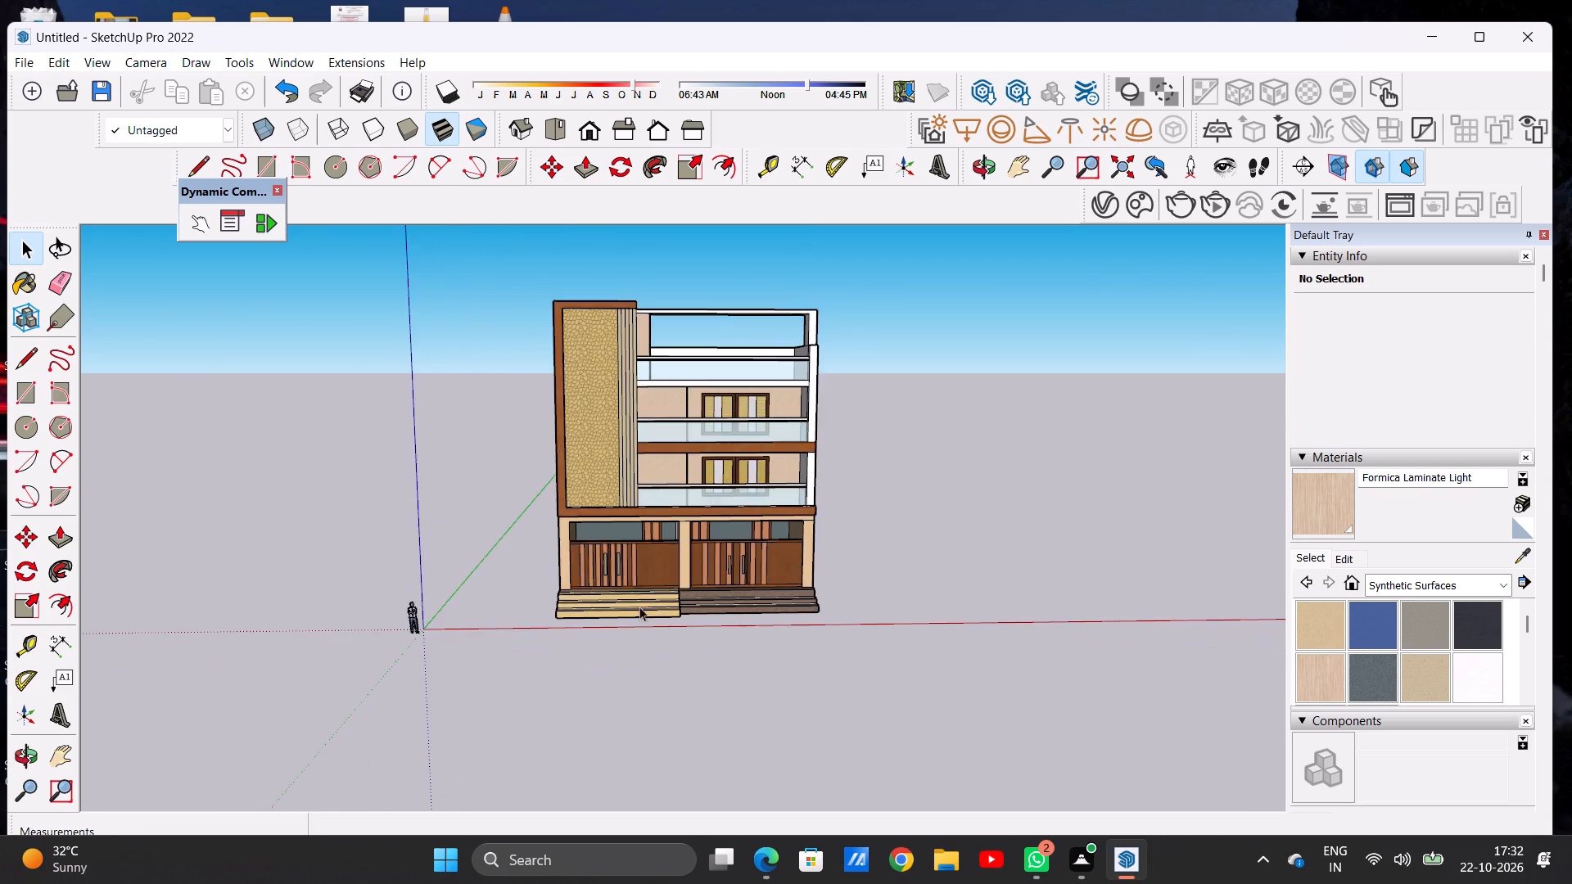
pyautogui.scroll(10, 648, 594)
pyautogui.scroll(-13, 571, 544)
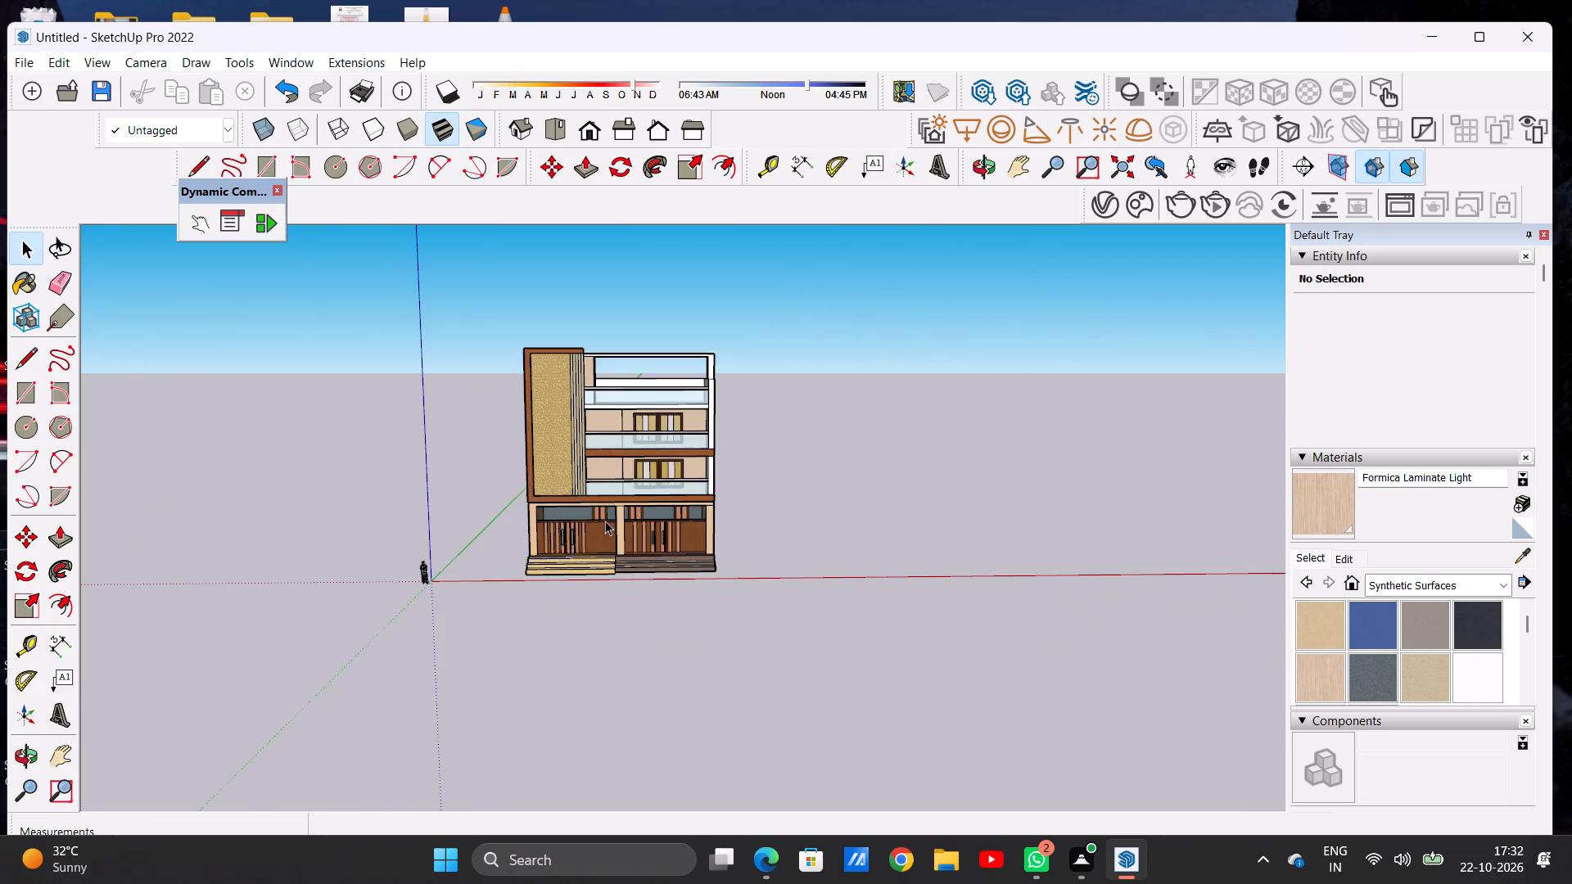
pyautogui.scroll(7, 658, 435)
pyautogui.moveTo(688, 431); pyautogui.dragTo(170, 634, button='middle')
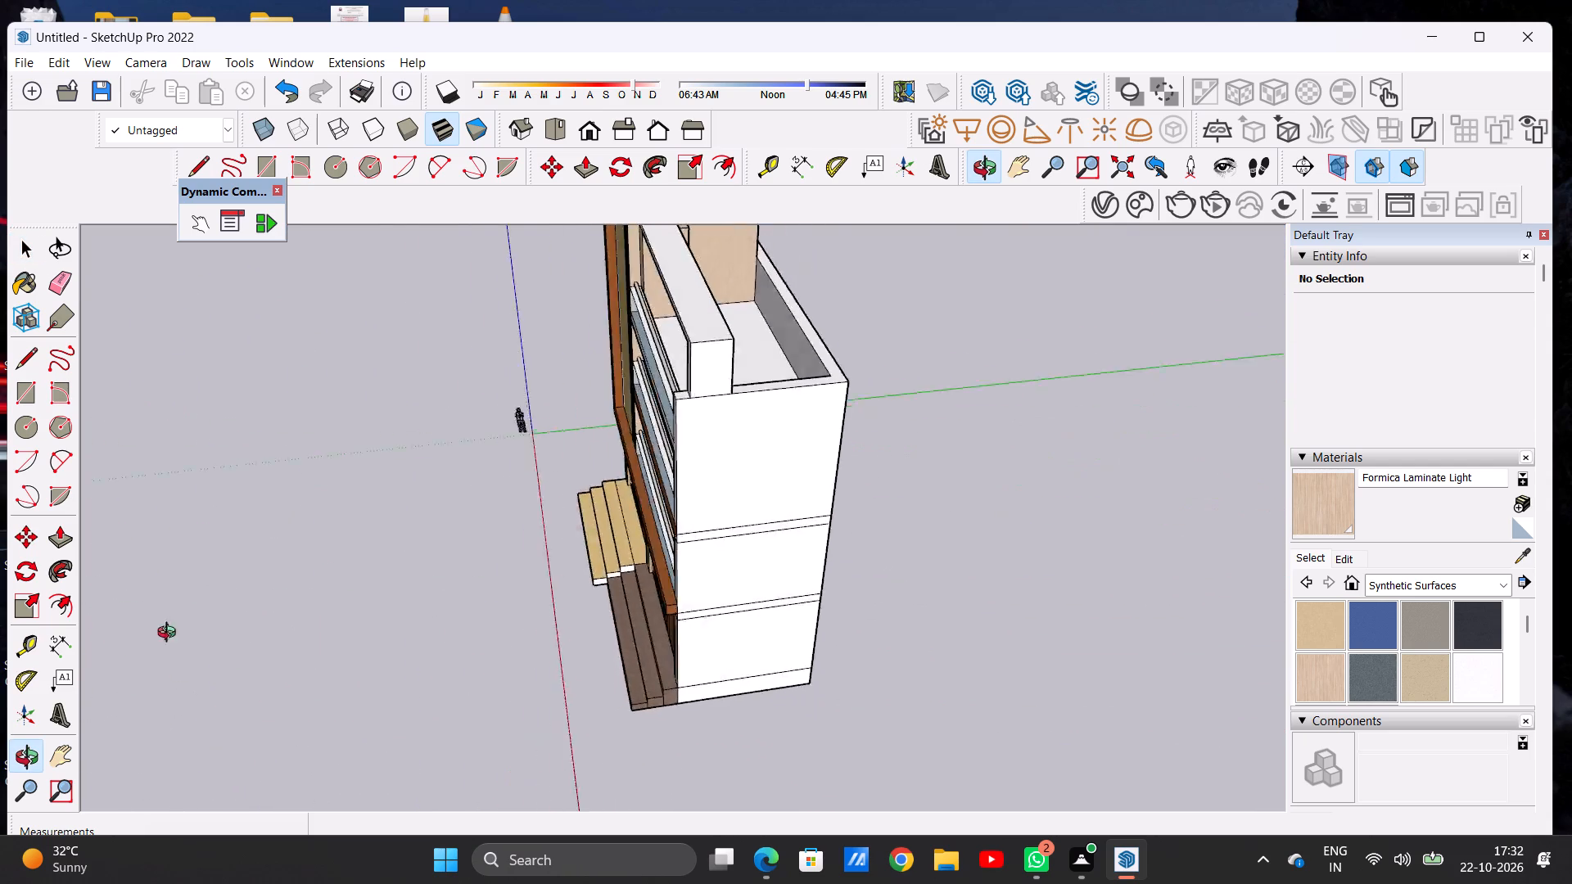
pyautogui.moveTo(170, 634); pyautogui.dragTo(635, 563, button='middle')
pyautogui.scroll(3, 635, 563)
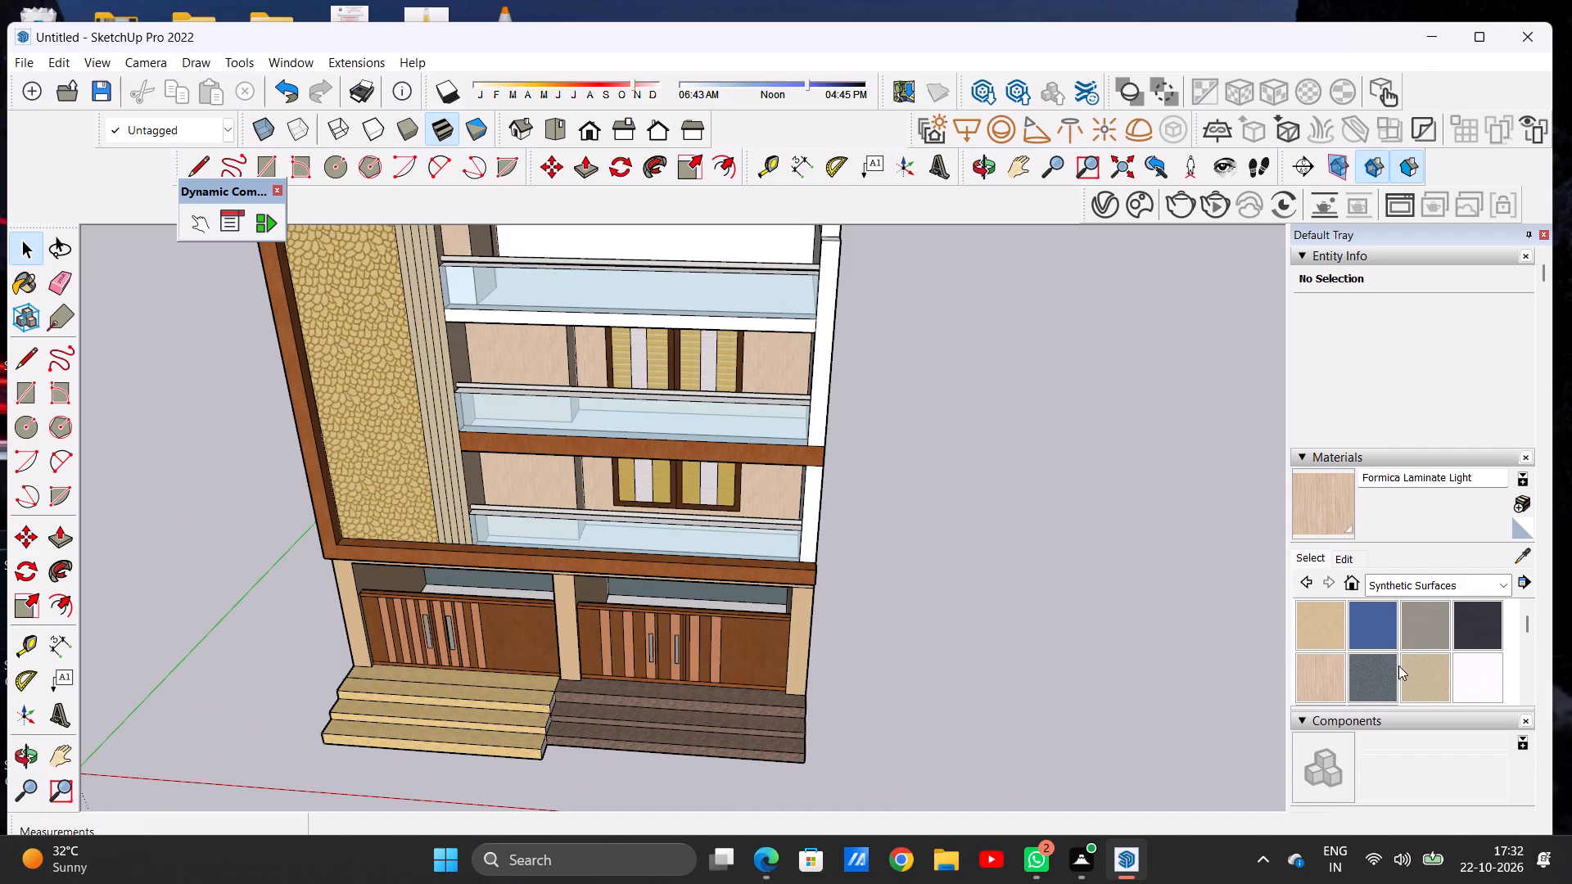
# Apply Formica Beige to the top-storey wall, floor band and middle-storey wall on the side beside the dark entrance steps.
pyautogui.click(1411, 677)
pyautogui.scroll(-4, 975, 509)
pyautogui.moveTo(929, 552); pyautogui.dragTo(756, 524, button='middle')
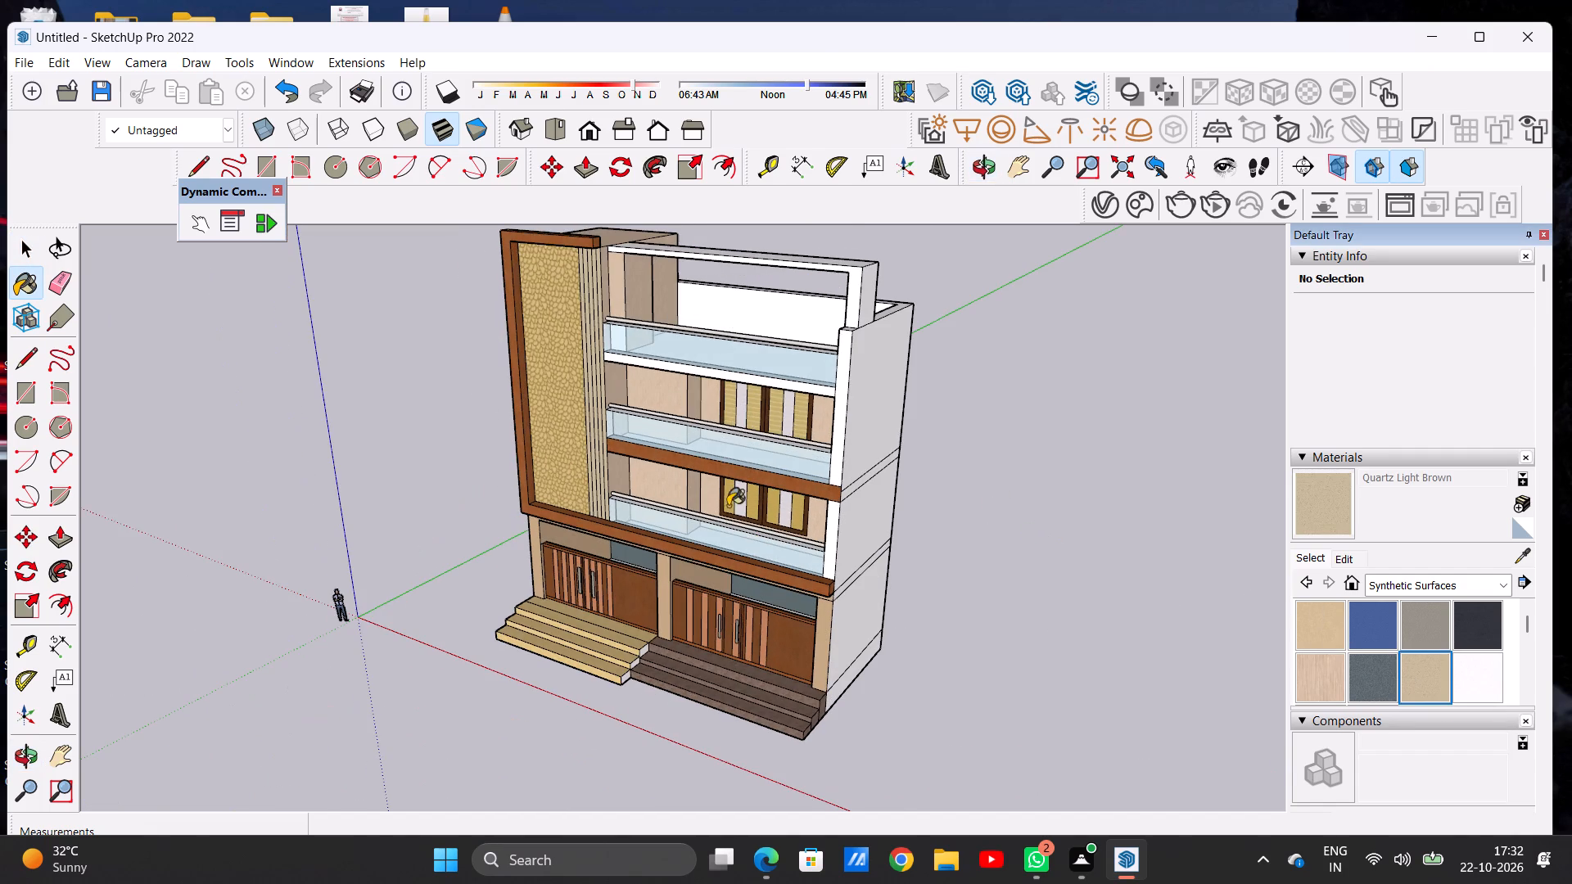
pyautogui.click(1304, 635)
pyautogui.scroll(5, 871, 474)
pyautogui.click(841, 440)
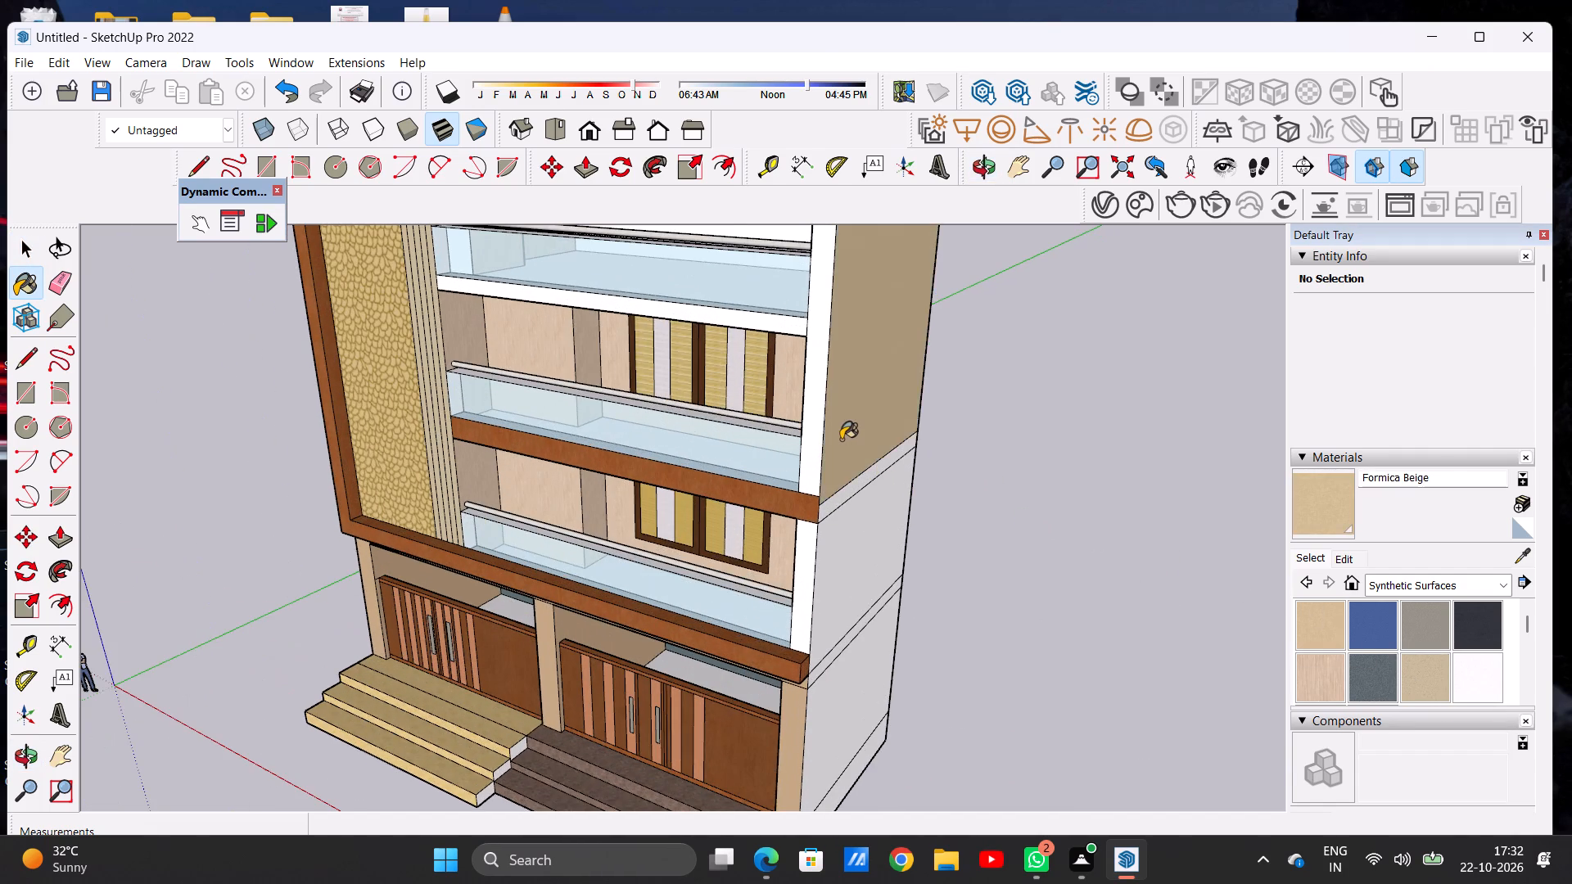
pyautogui.scroll(-1, 850, 440)
pyautogui.scroll(11, 850, 440)
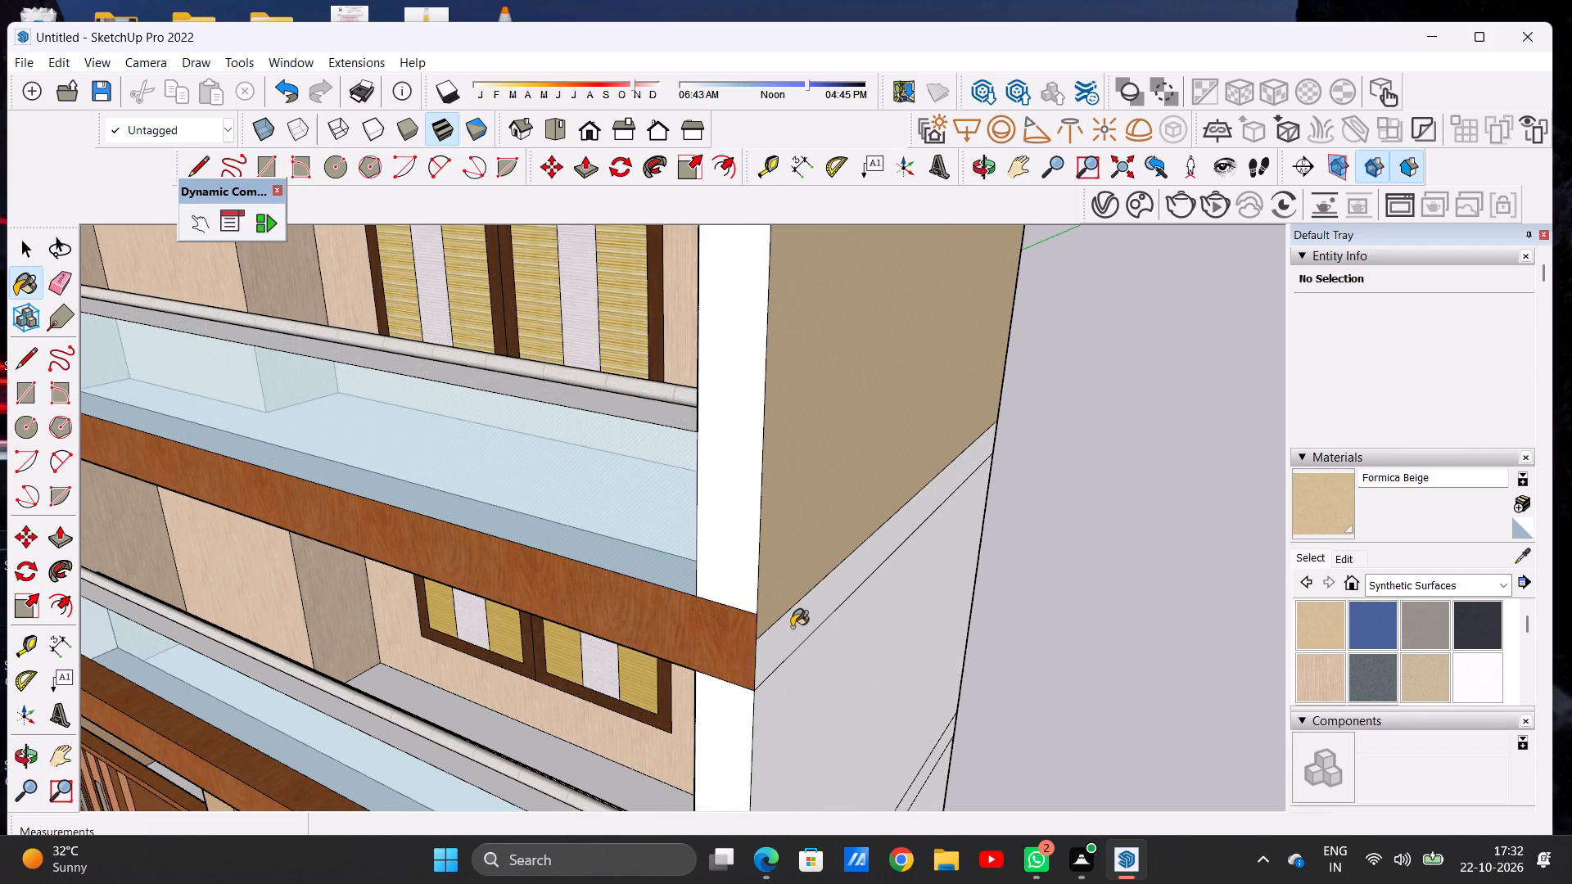
pyautogui.click(792, 627)
pyautogui.click(829, 651)
# Paint the same side's lower floor band, ground-floor wall and plinth strip with Formica Beige.
pyautogui.scroll(-14, 775, 496)
pyautogui.scroll(9, 818, 600)
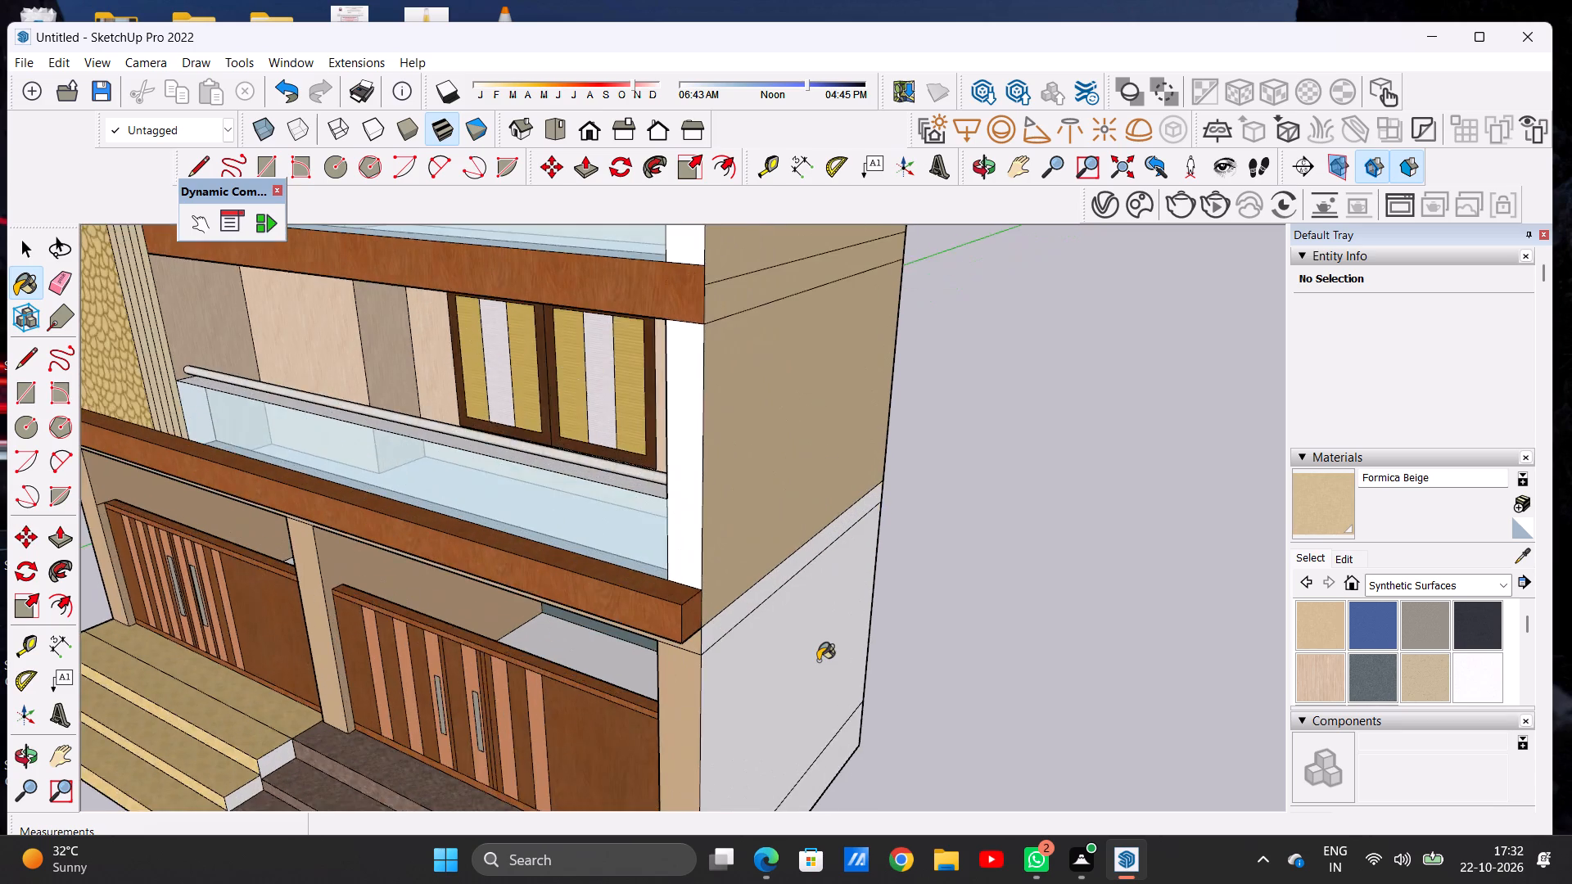
pyautogui.scroll(5, 818, 661)
pyautogui.click(475, 512)
pyautogui.click(600, 566)
pyautogui.scroll(-18, 604, 426)
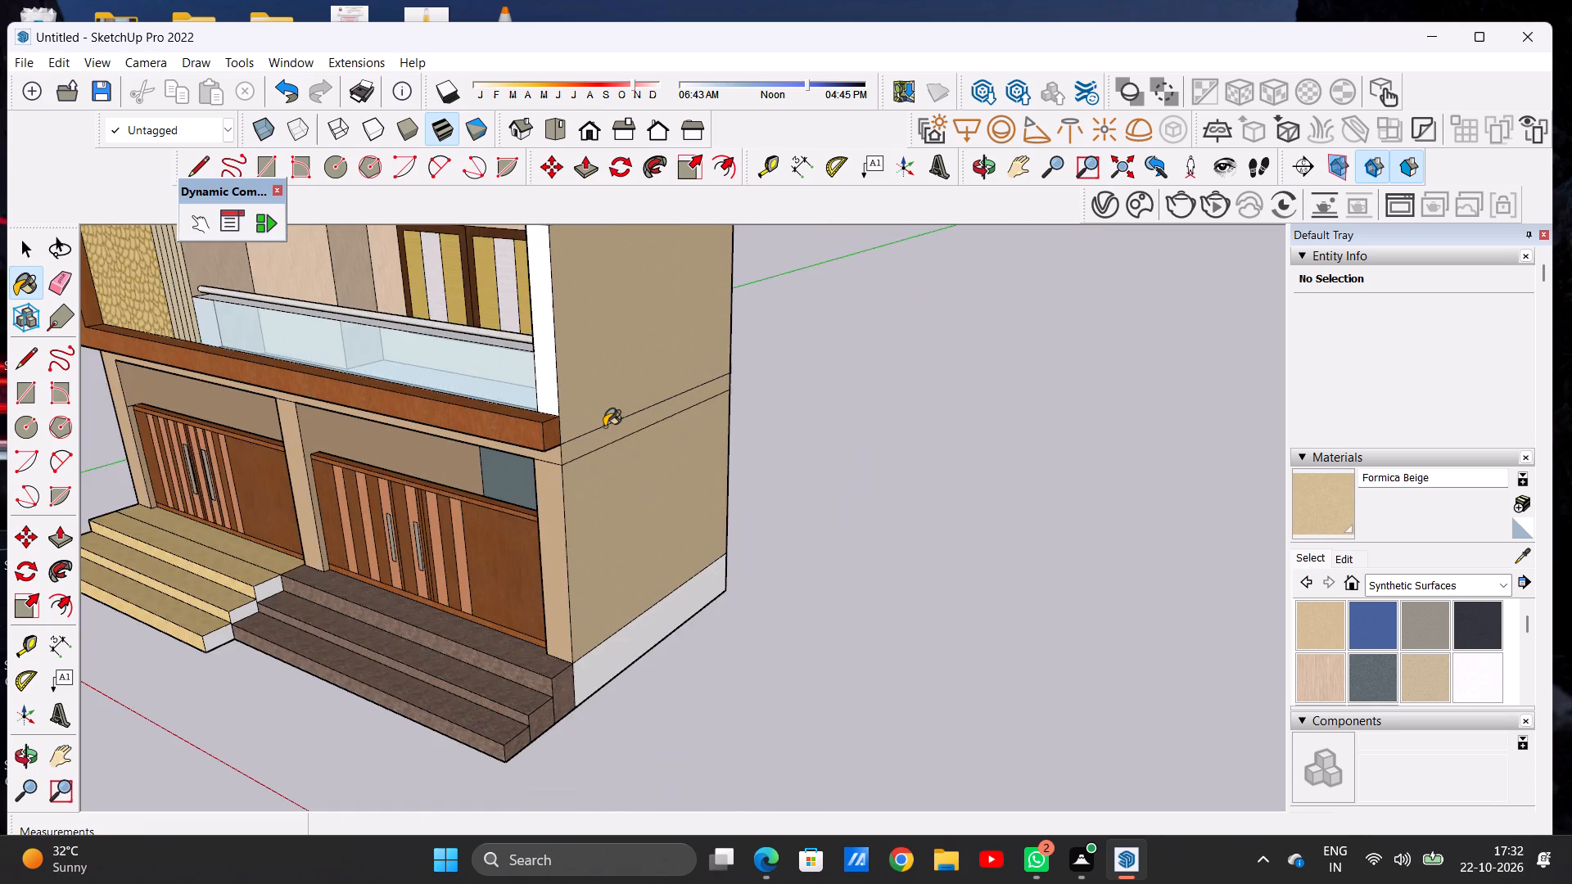
pyautogui.scroll(1, 609, 657)
pyautogui.scroll(-1, 609, 657)
pyautogui.scroll(10, 609, 657)
pyautogui.click(609, 657)
pyautogui.scroll(-11, 553, 566)
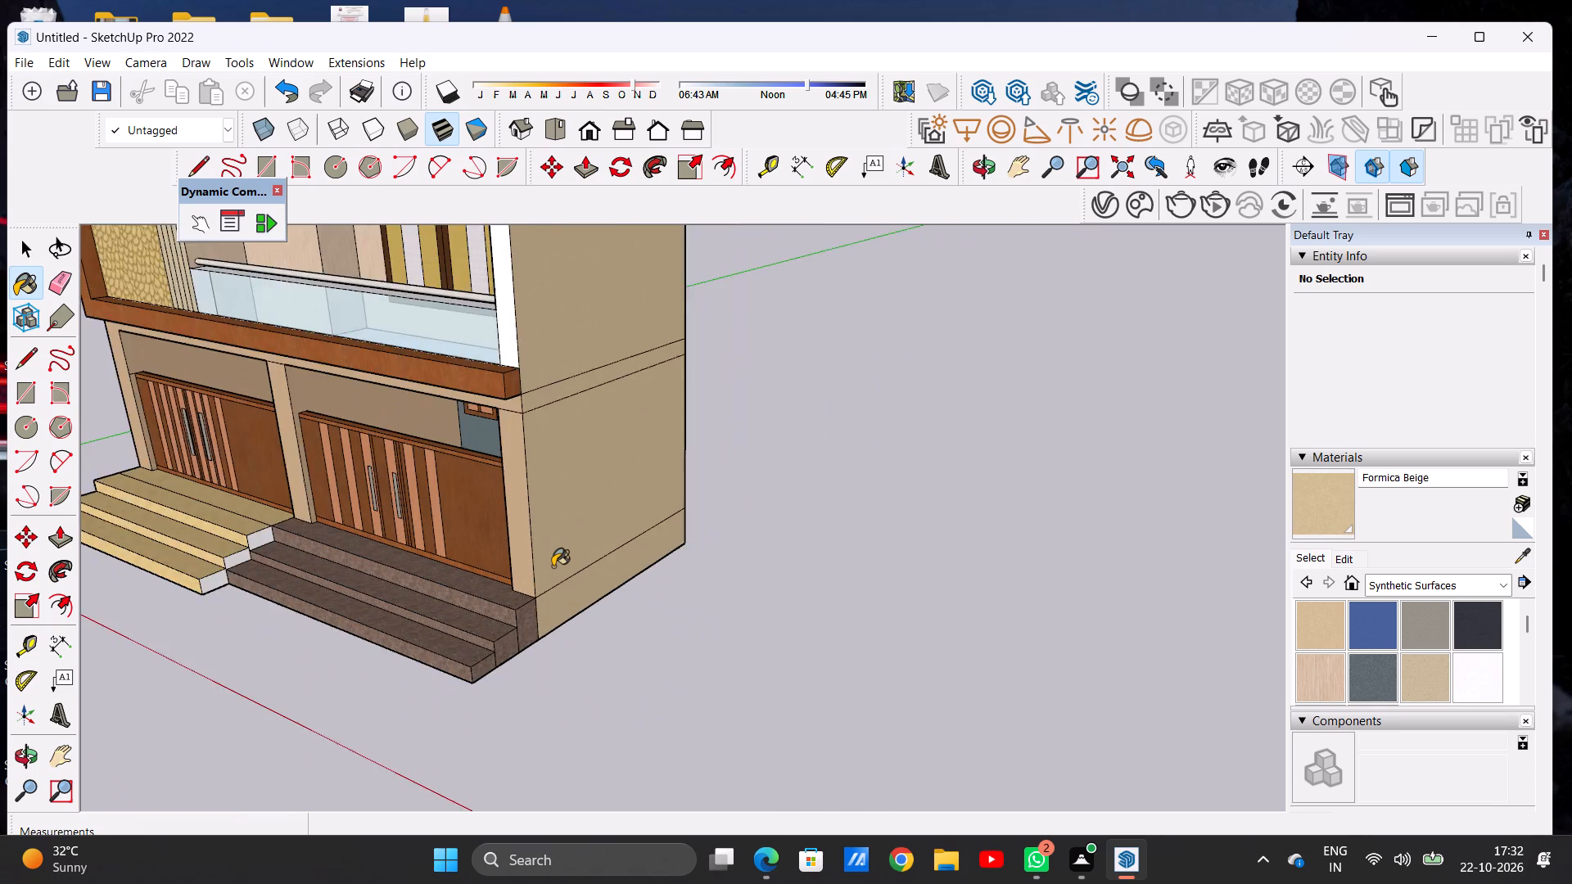
# Apply Formica Beige to the rear elevation's top-storey wall, upper floor band and middle-storey wall.
pyautogui.scroll(-15, 553, 566)
pyautogui.scroll(7, 585, 378)
pyautogui.moveTo(705, 420); pyautogui.dragTo(703, 420, button='middle')
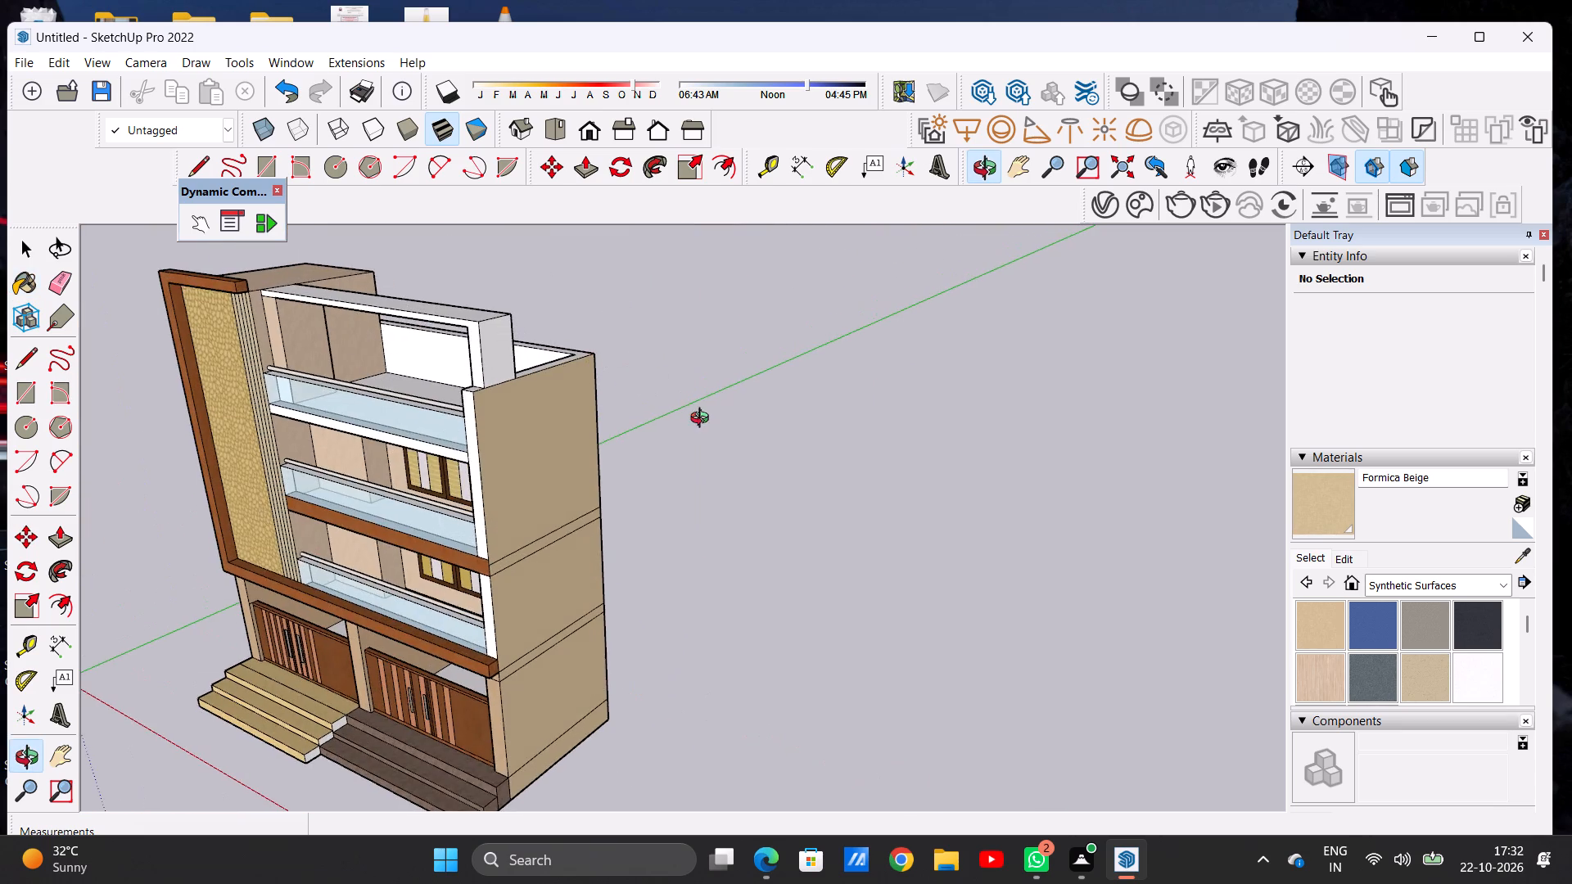
pyautogui.moveTo(703, 420); pyautogui.dragTo(45, 480, button='middle')
pyautogui.scroll(5, 705, 403)
pyautogui.scroll(-1, 705, 403)
pyautogui.scroll(1, 705, 403)
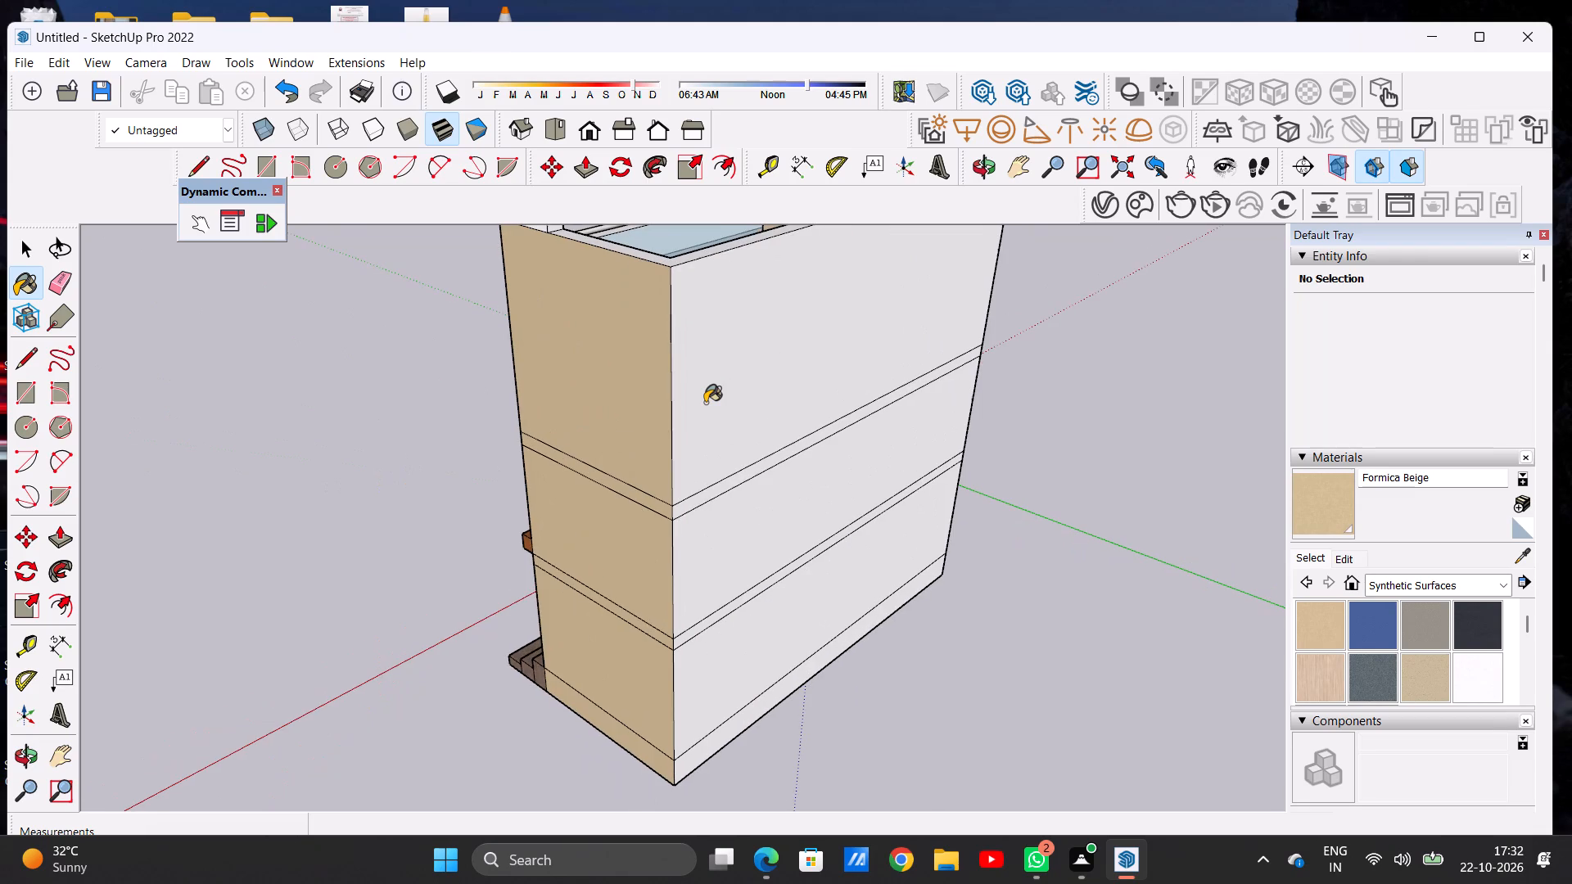
pyautogui.click(689, 395)
pyautogui.scroll(16, 680, 559)
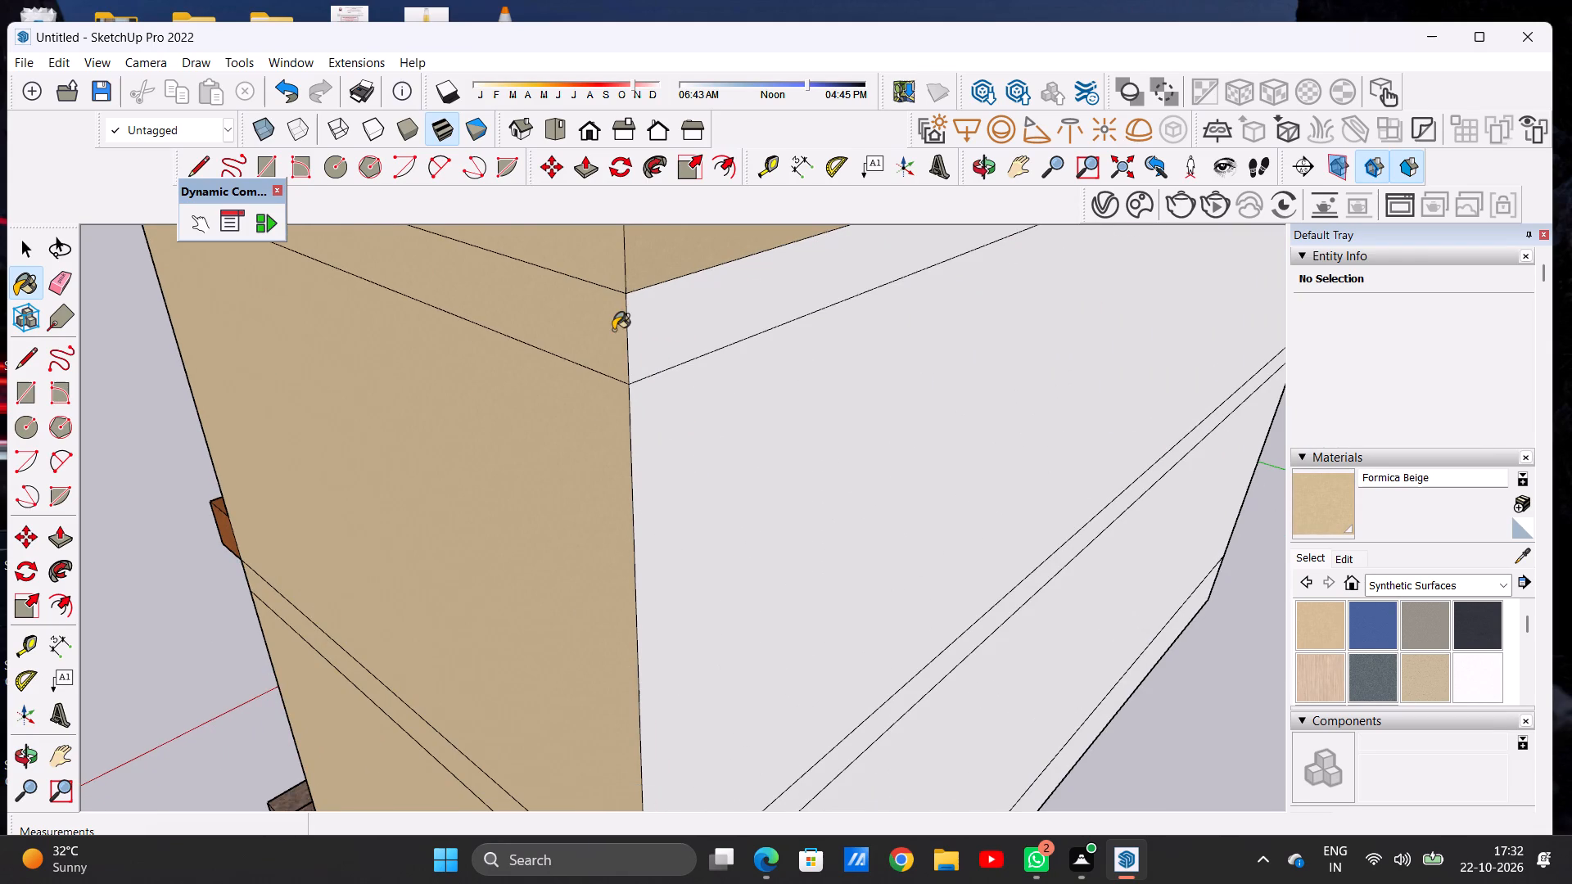
pyautogui.click(693, 341)
pyautogui.click(710, 453)
# Paint the rear elevation's plinth strip, ground-floor wall and lower floor band with Formica Beige.
pyautogui.scroll(-5, 654, 377)
pyautogui.scroll(1, 654, 377)
pyautogui.scroll(-8, 654, 377)
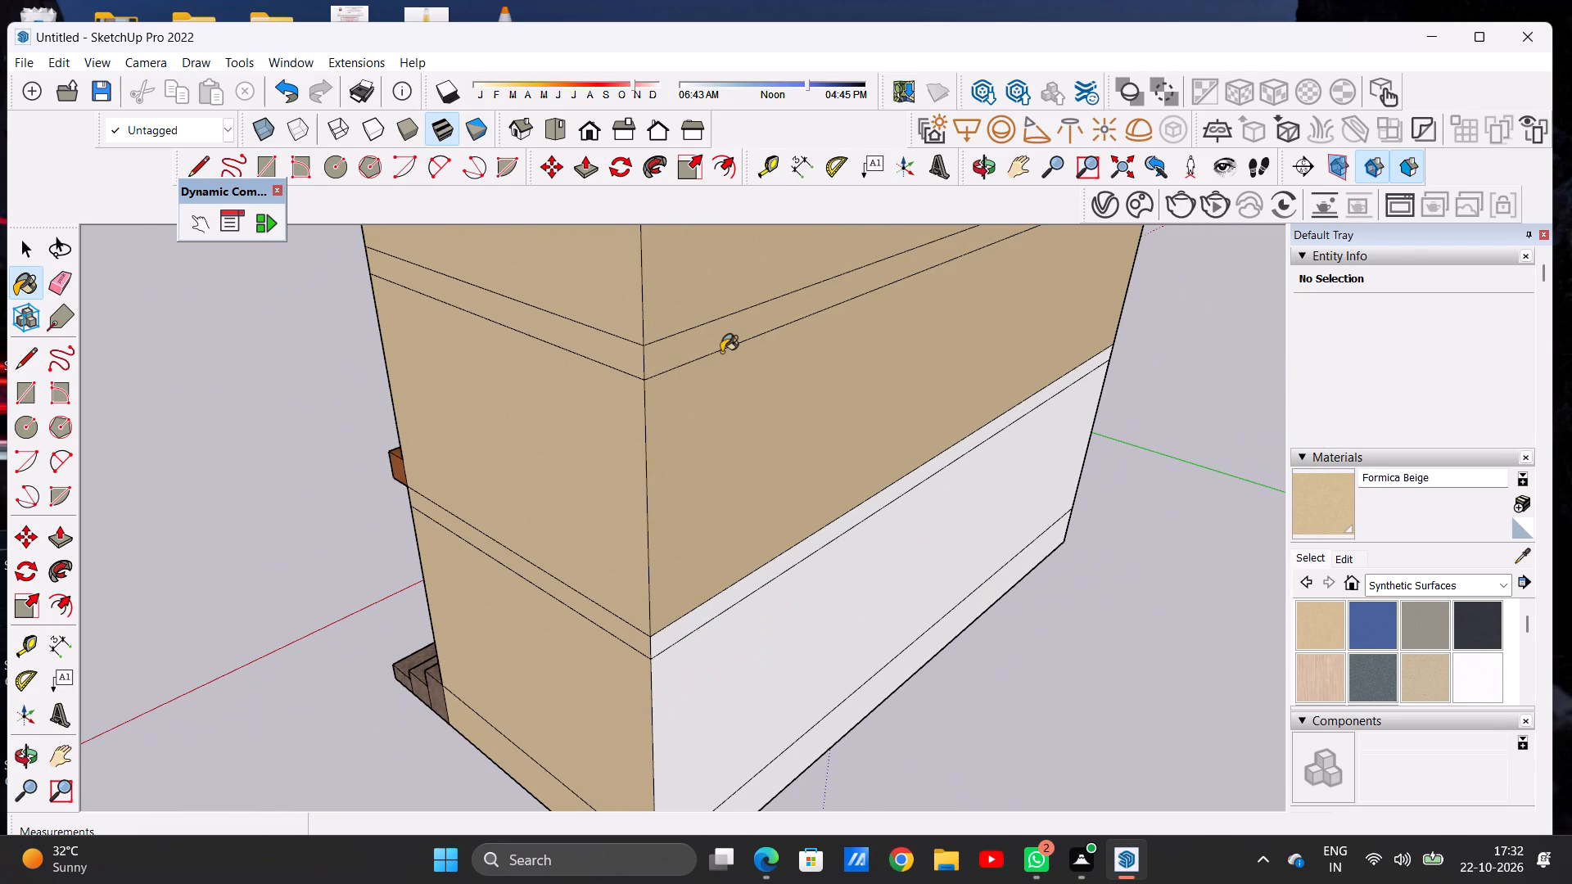
pyautogui.scroll(-7, 717, 336)
pyautogui.scroll(14, 743, 534)
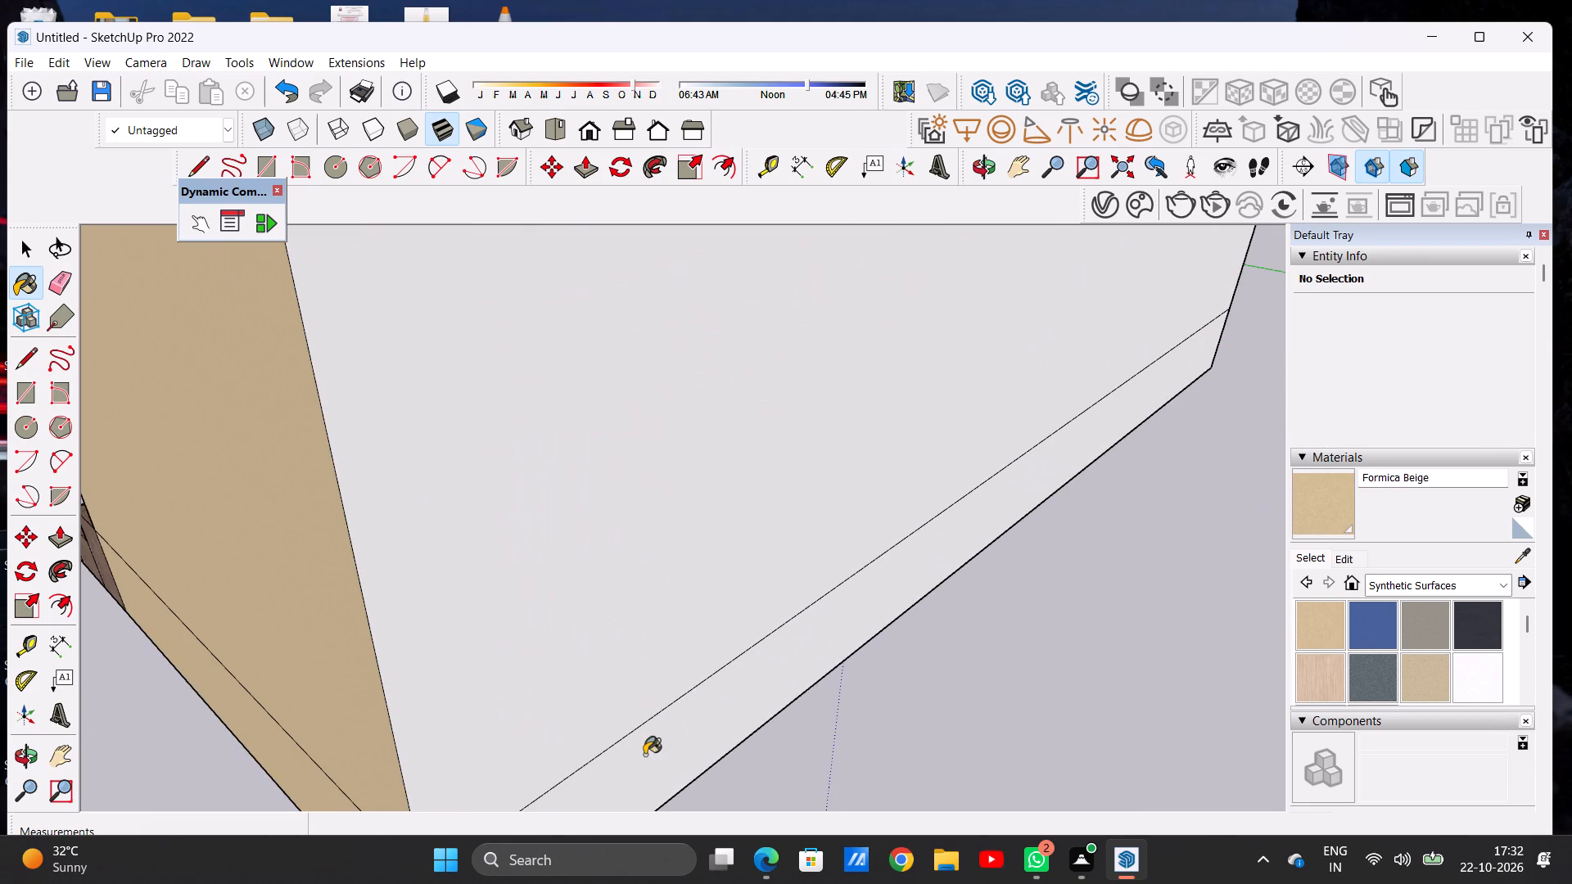
pyautogui.click(644, 755)
pyautogui.click(586, 620)
pyautogui.scroll(-14, 586, 620)
pyautogui.scroll(11, 572, 529)
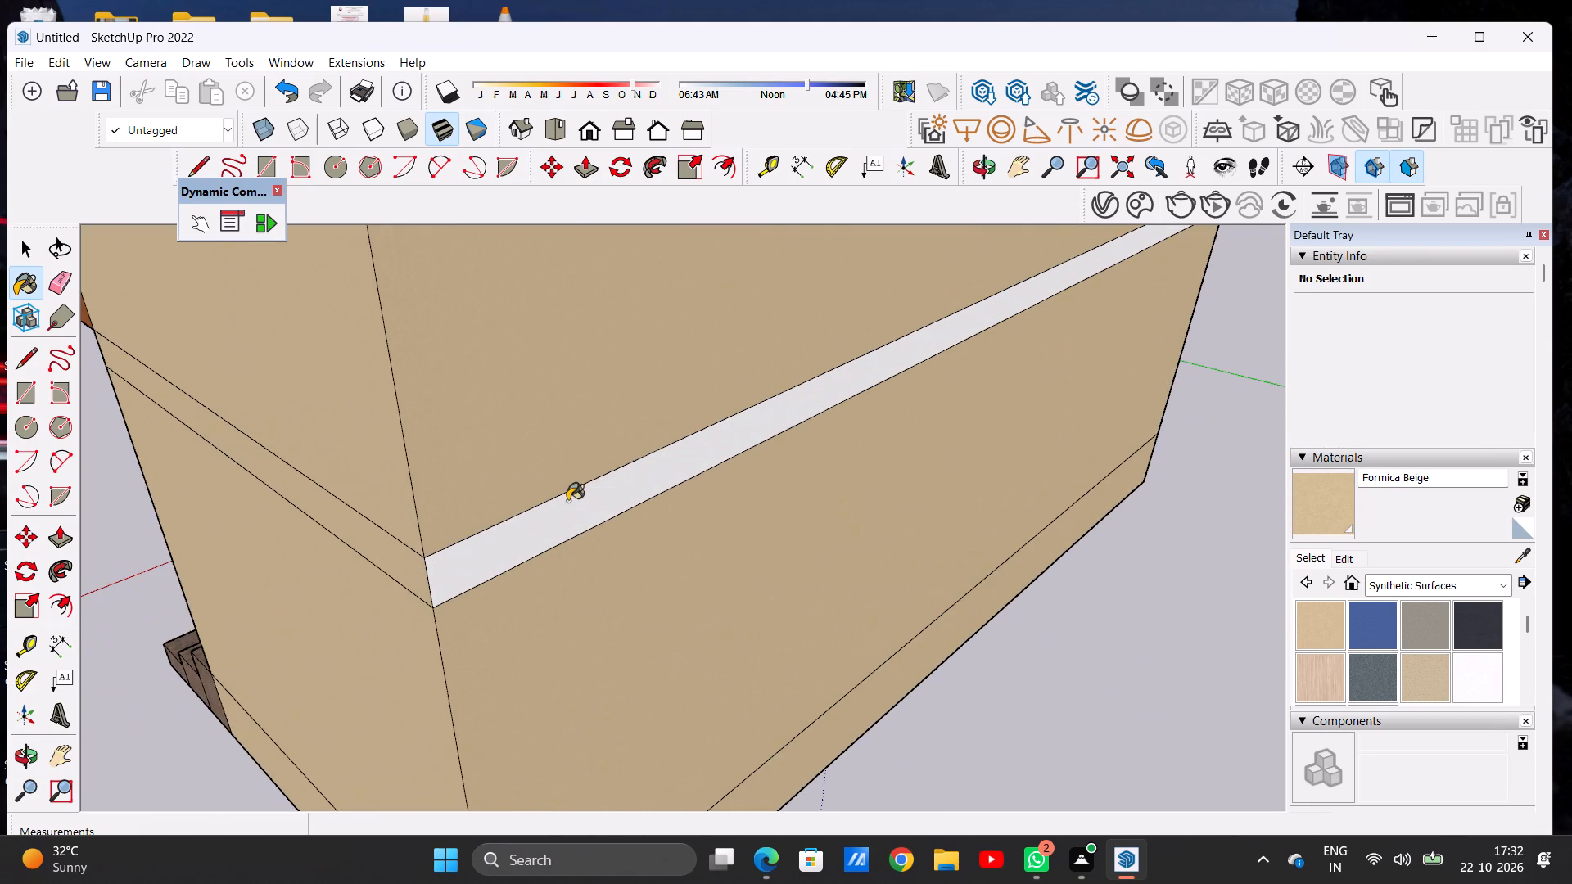
pyautogui.click(567, 501)
# Apply Formica Beige to the tower-side elevation's top-storey wall, narrow vertical strip, upper floor band and middle-storey wall.
pyautogui.scroll(-20, 544, 524)
pyautogui.scroll(-1, 544, 524)
pyautogui.moveTo(581, 542); pyautogui.dragTo(244, 542, button='middle')
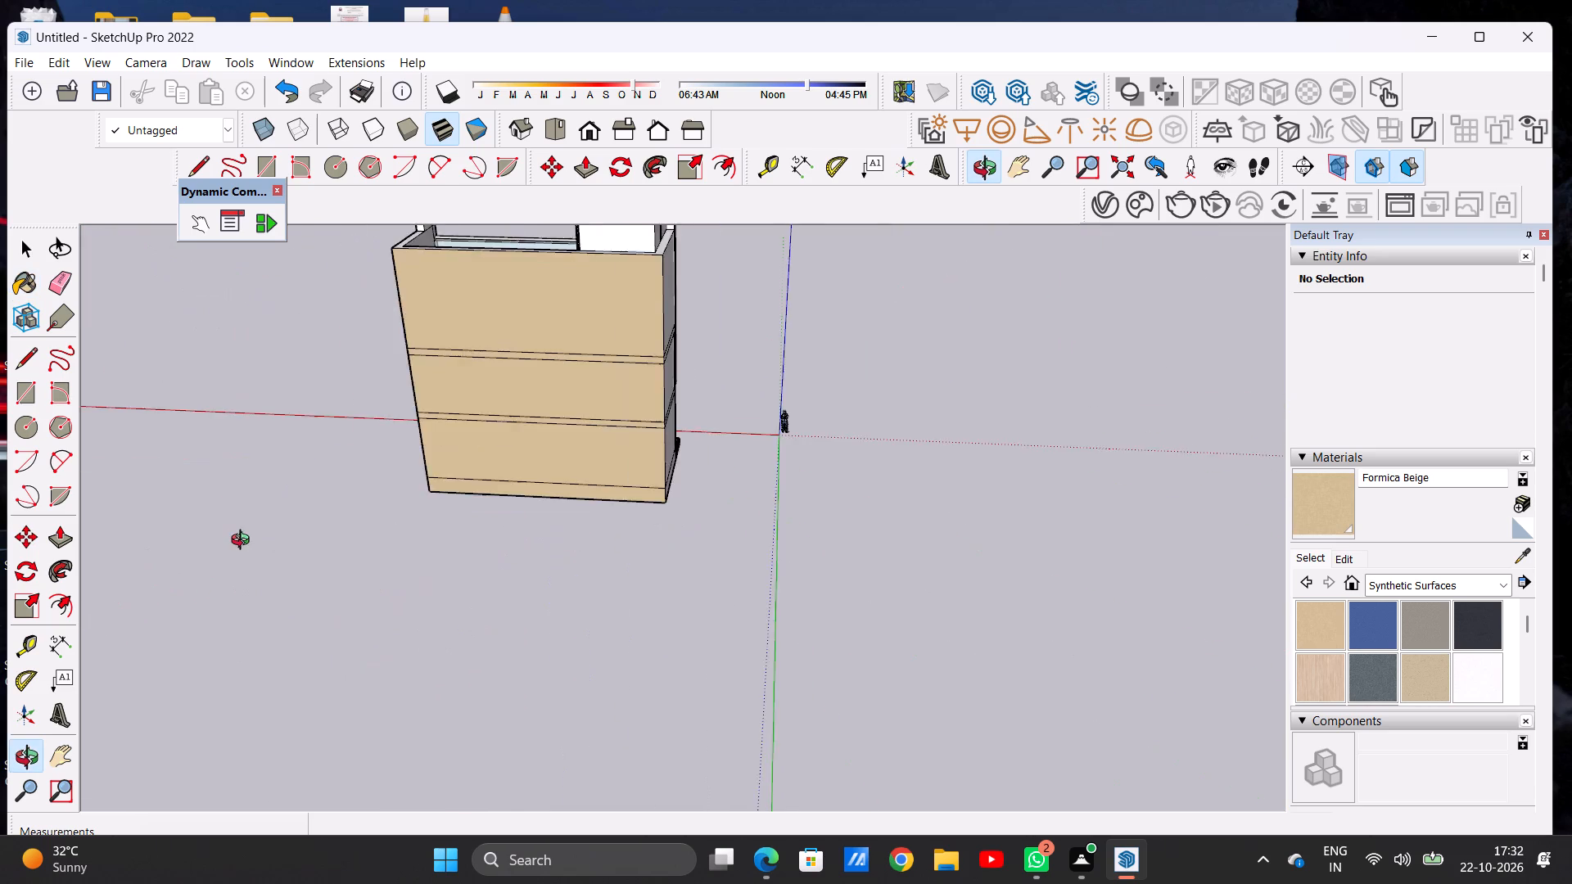
pyautogui.moveTo(244, 542); pyautogui.dragTo(25, 511, button='middle')
pyautogui.scroll(-7, 338, 614)
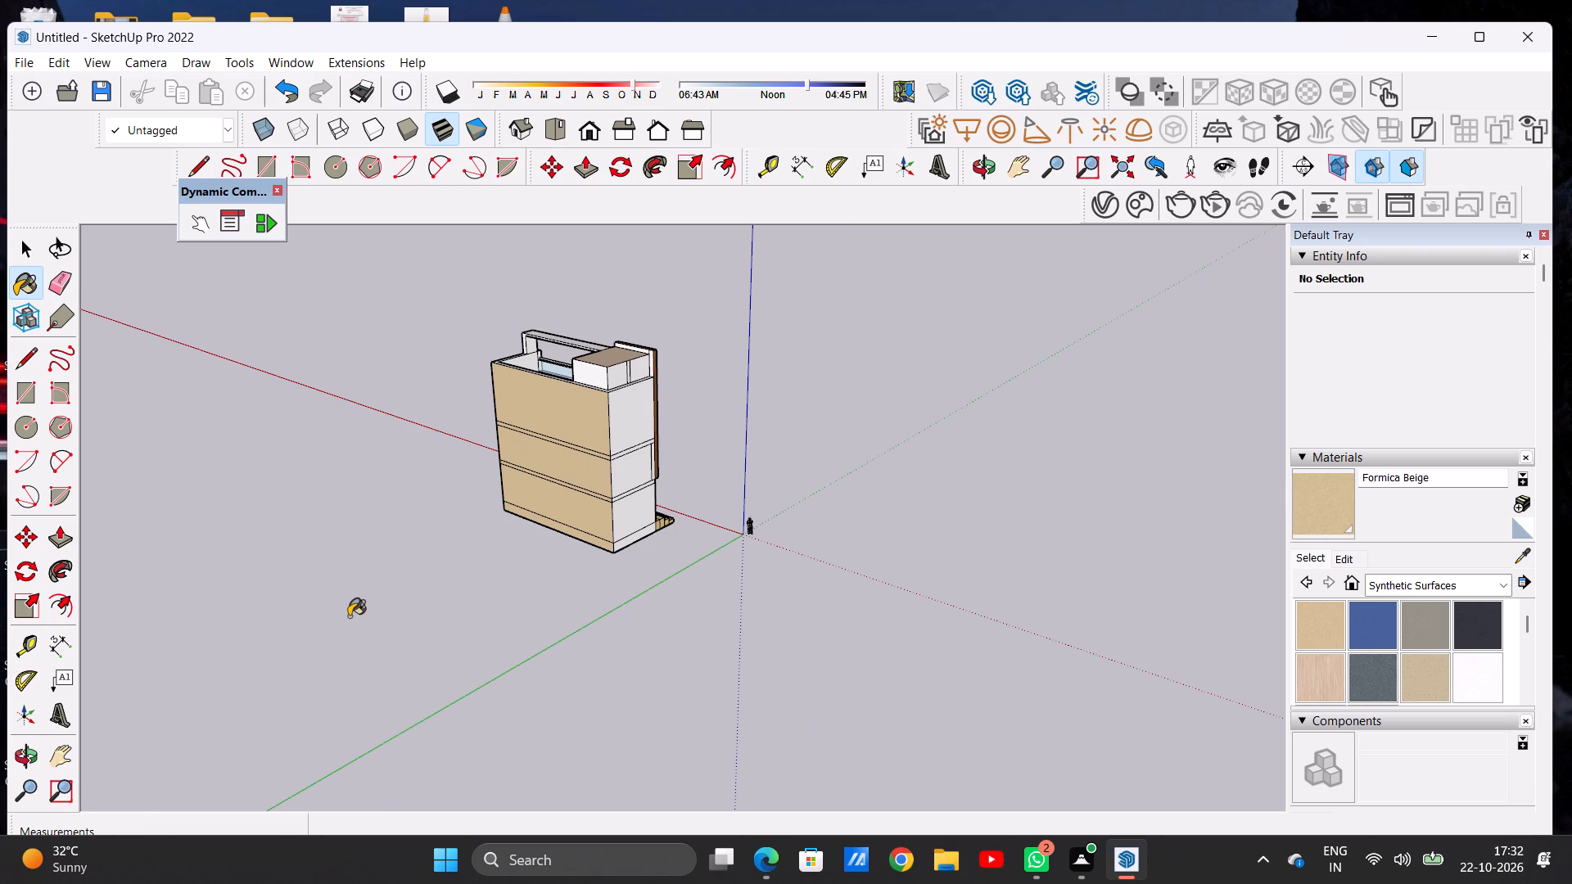
pyautogui.scroll(7, 542, 424)
pyautogui.scroll(8, 647, 440)
pyautogui.click(647, 440)
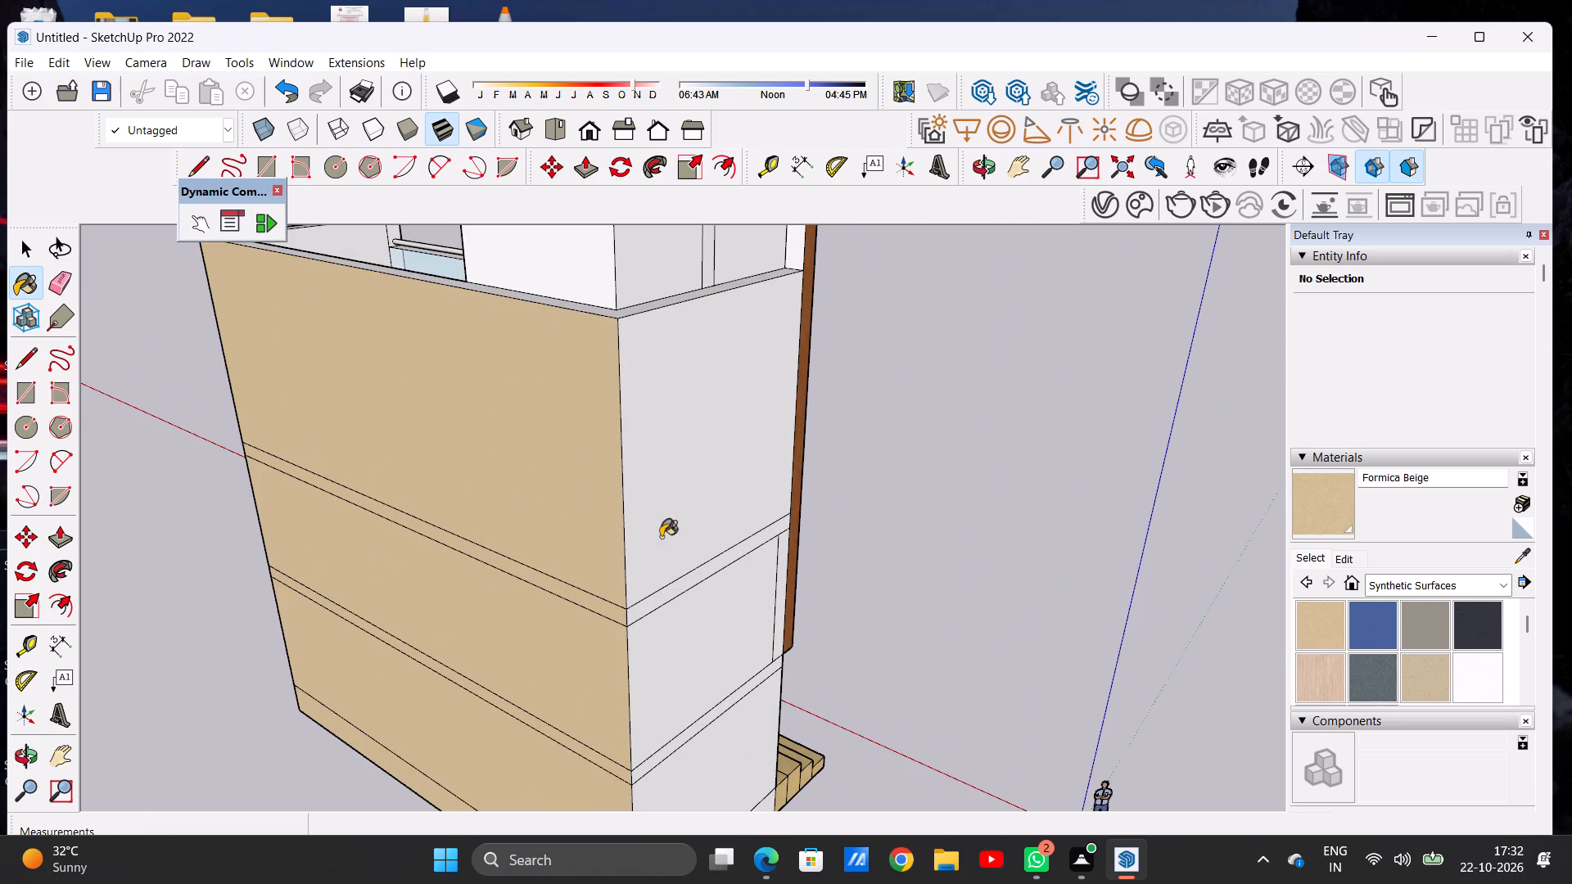
pyautogui.scroll(-8, 661, 537)
pyautogui.scroll(15, 666, 619)
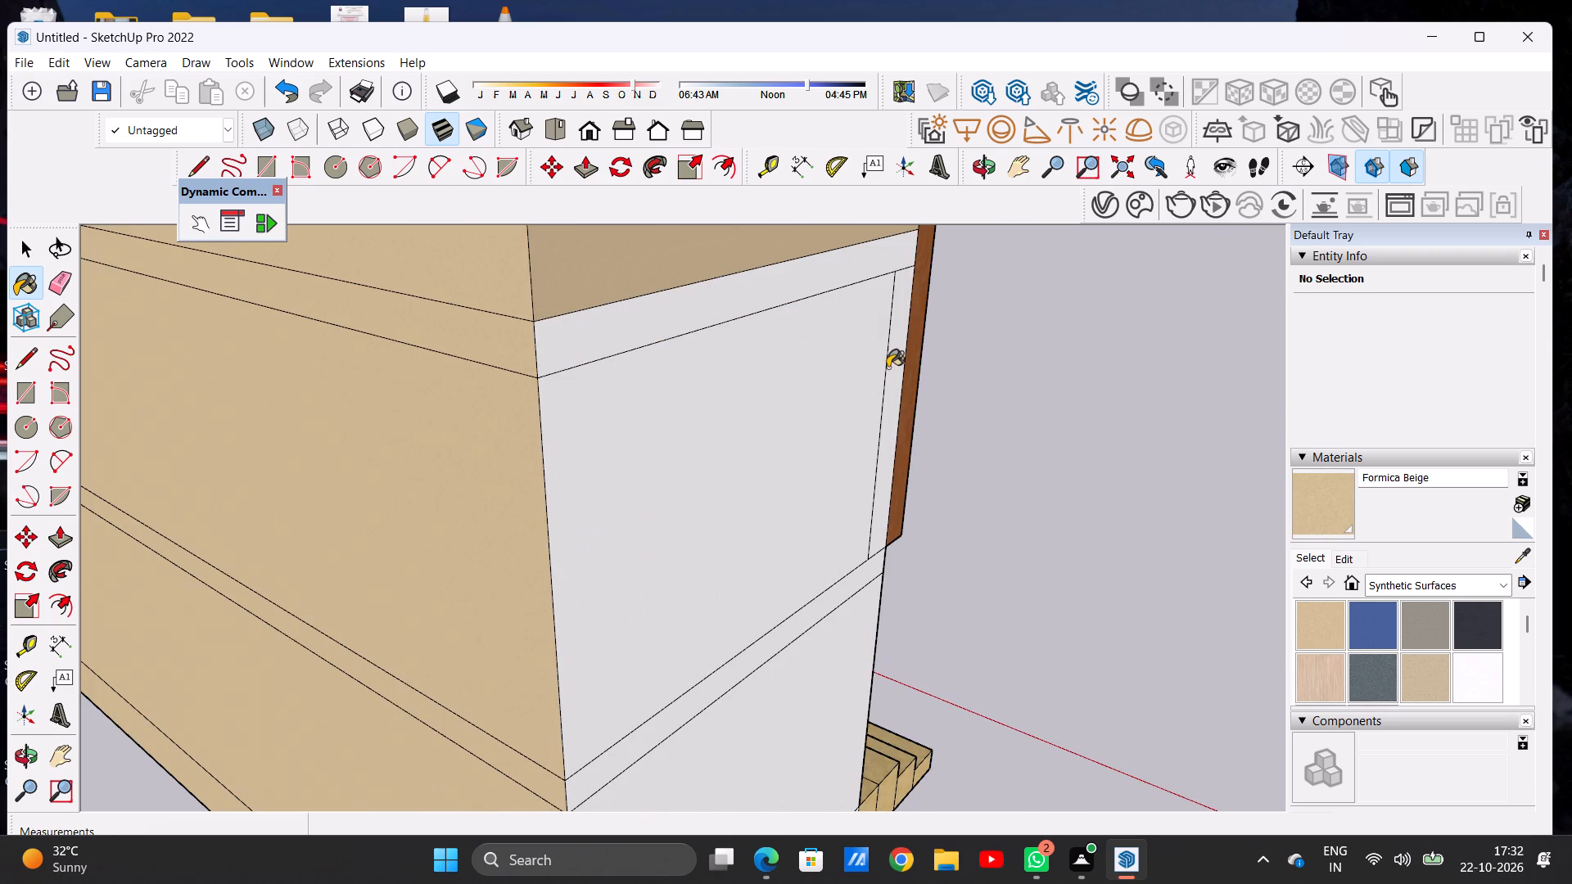
pyautogui.click(893, 361)
pyautogui.click(702, 312)
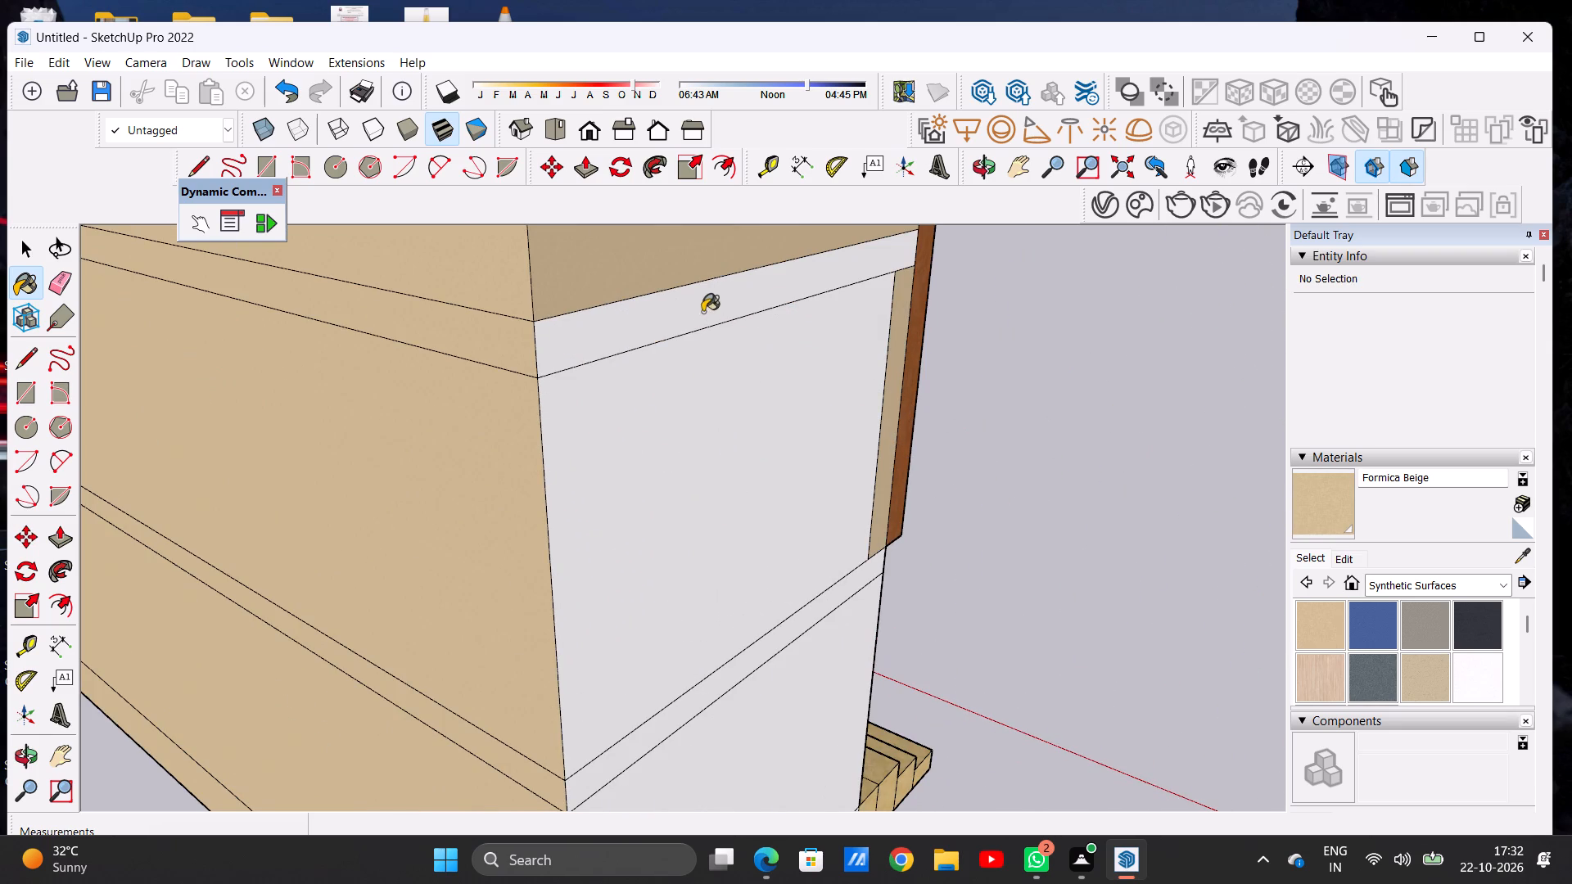
pyautogui.click(702, 426)
# Paint the tower-side elevation's lower floor band, ground-floor wall and plinth strip with Formica Beige.
pyautogui.scroll(-5, 635, 430)
pyautogui.scroll(1, 635, 430)
pyautogui.scroll(-2, 635, 430)
pyautogui.scroll(7, 709, 696)
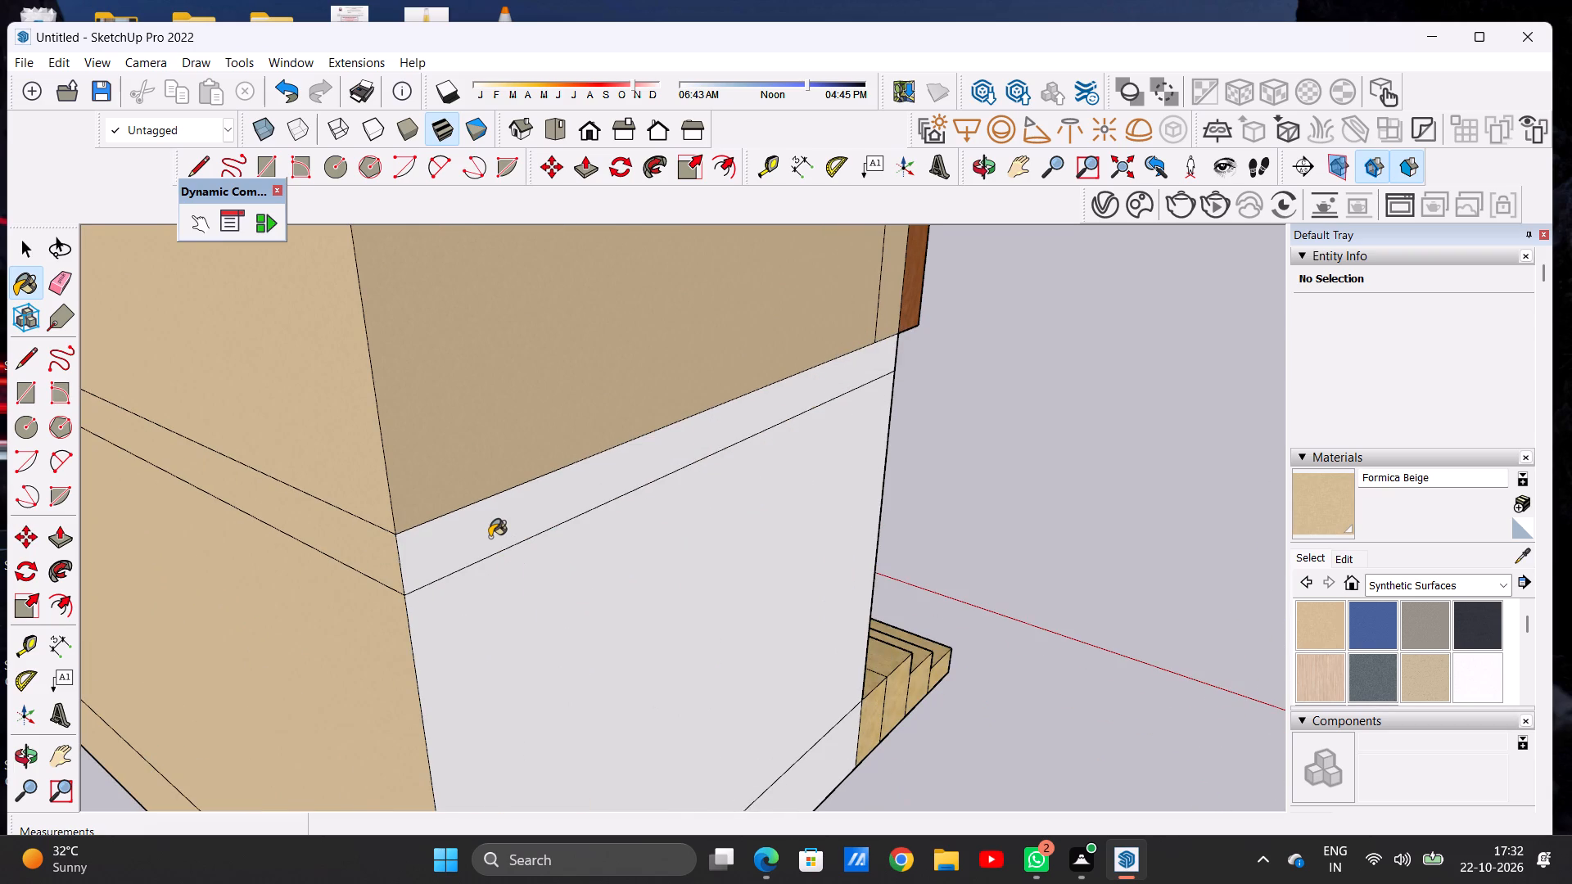
pyautogui.click(490, 537)
pyautogui.click(498, 564)
pyautogui.scroll(-12, 501, 510)
pyautogui.scroll(6, 577, 736)
pyautogui.scroll(3, 461, 676)
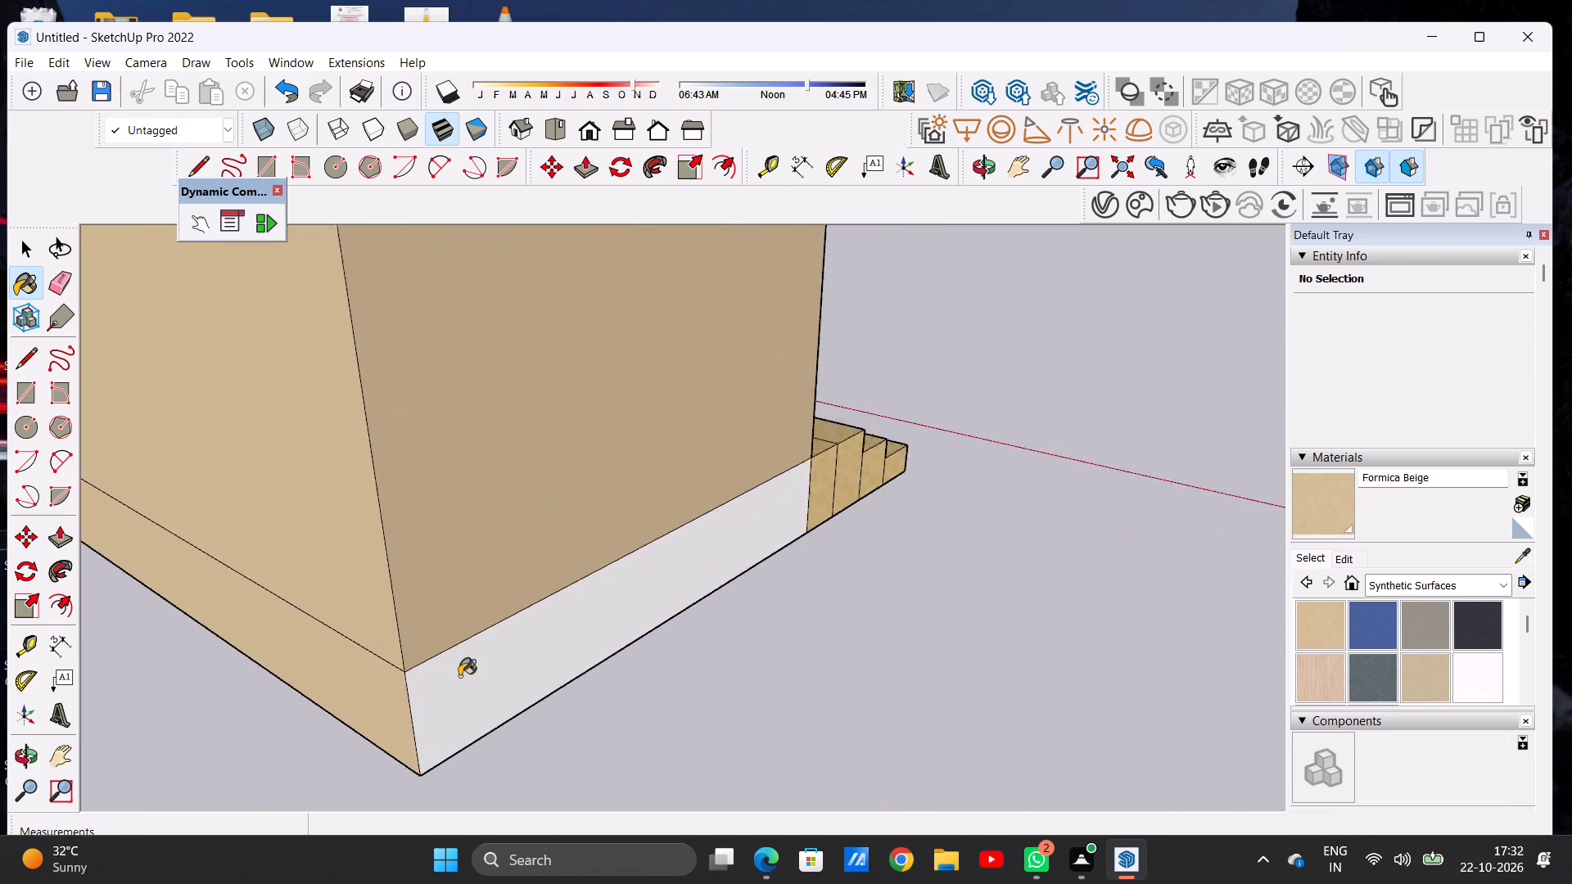
pyautogui.scroll(4, 459, 676)
pyautogui.click(459, 676)
pyautogui.scroll(-20, 459, 676)
pyautogui.scroll(-3, 459, 676)
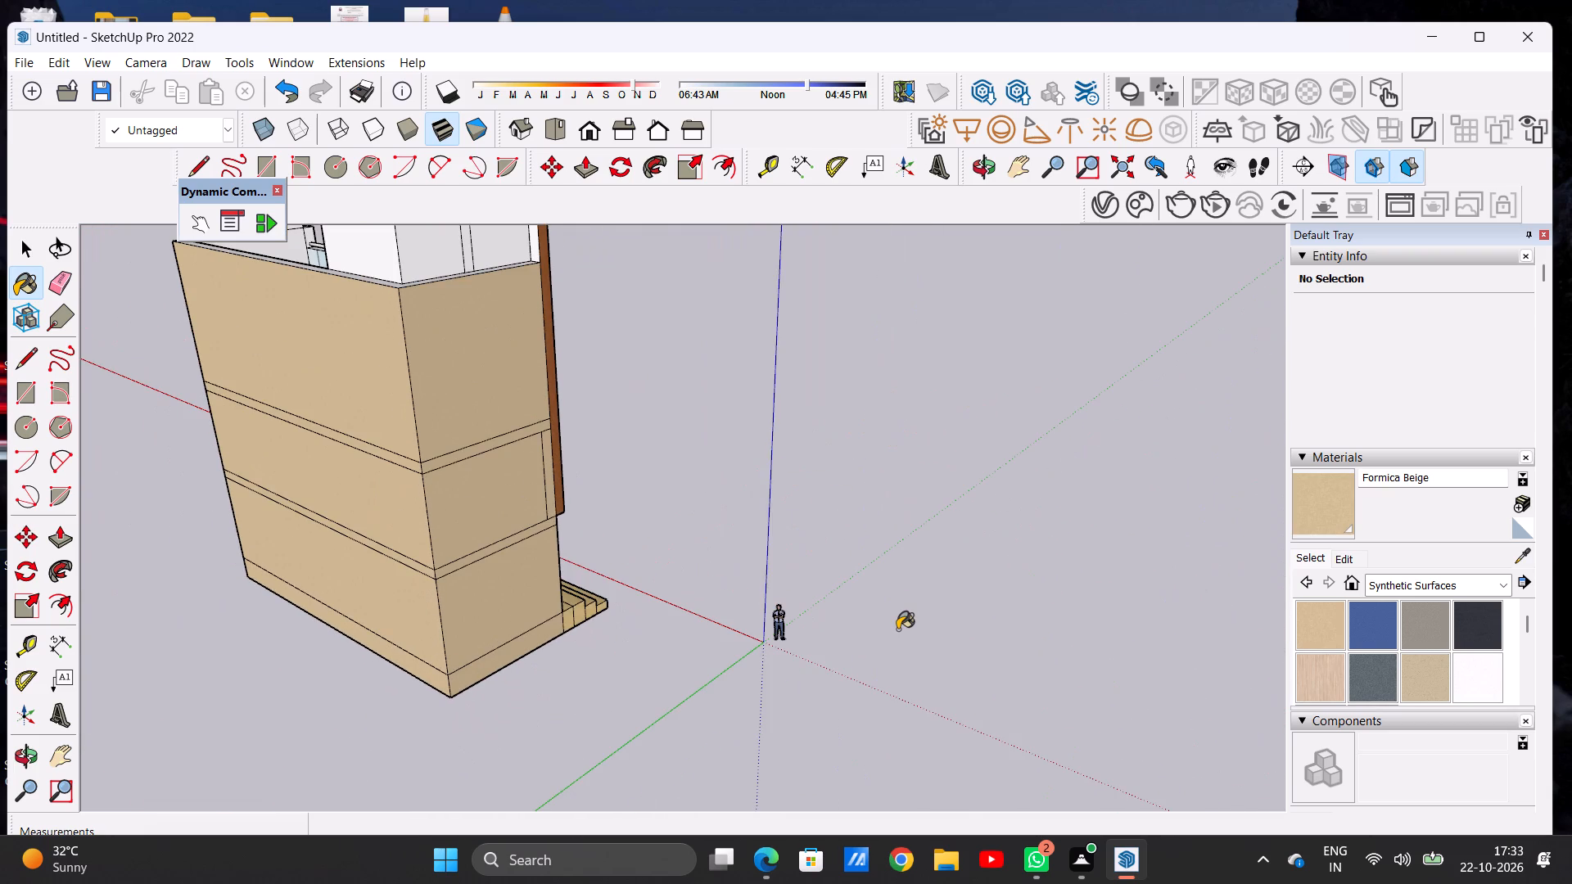
# Paint the rooftop room's rear wall and tower-side wall, including the narrow vertical strip, with Formica Graystone.
pyautogui.moveTo(526, 653); pyautogui.dragTo(297, 653, button='middle')
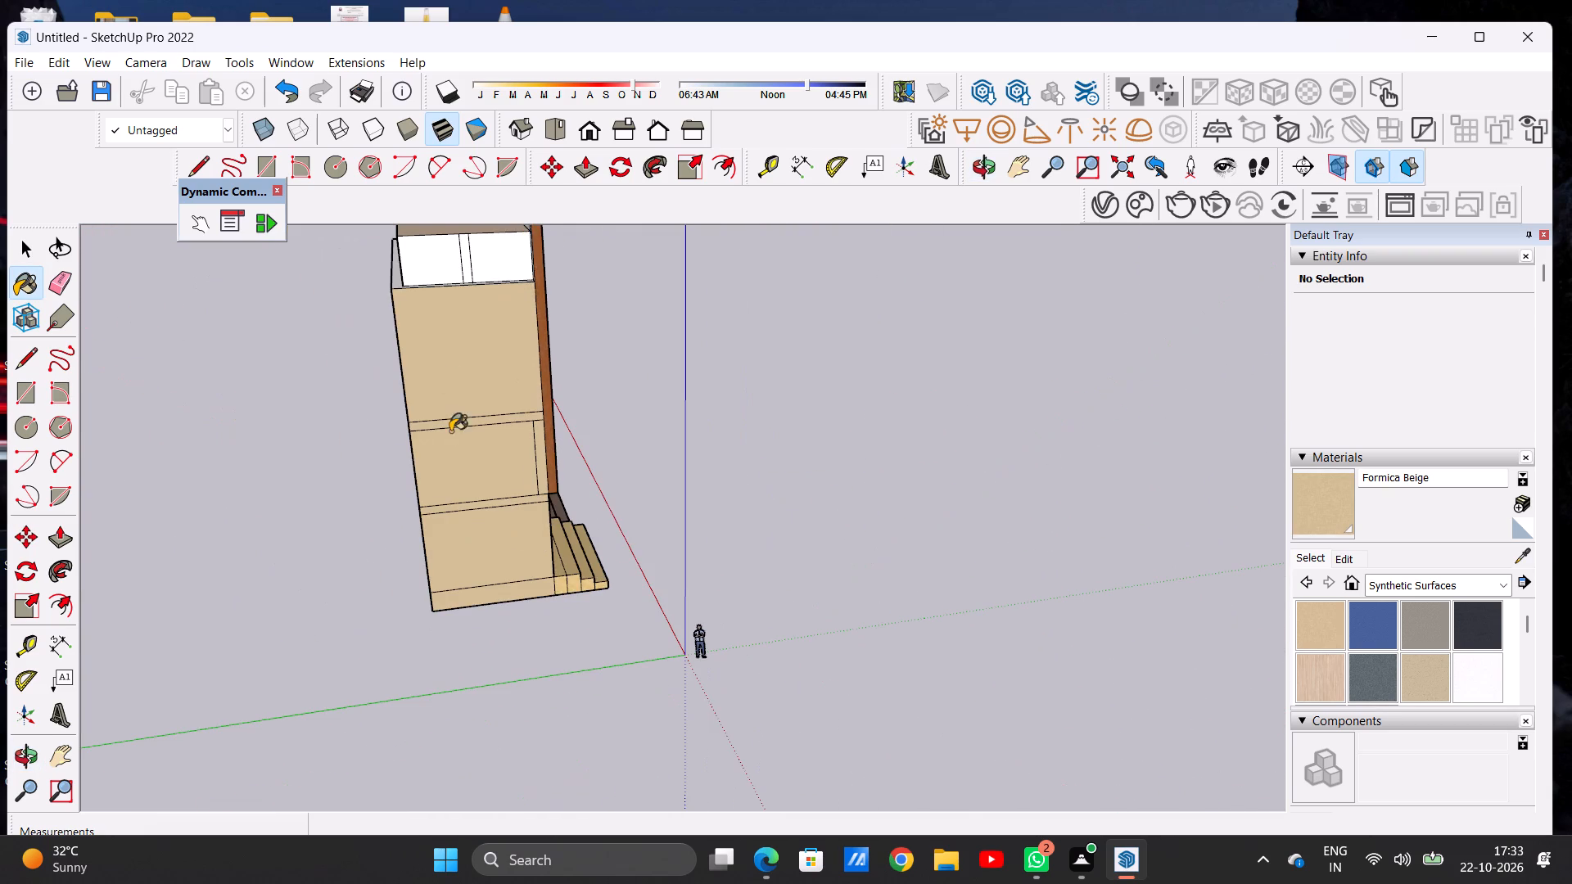
pyautogui.scroll(-7, 529, 652)
pyautogui.scroll(6, 450, 467)
pyautogui.moveTo(391, 547); pyautogui.dragTo(671, 566, button='middle')
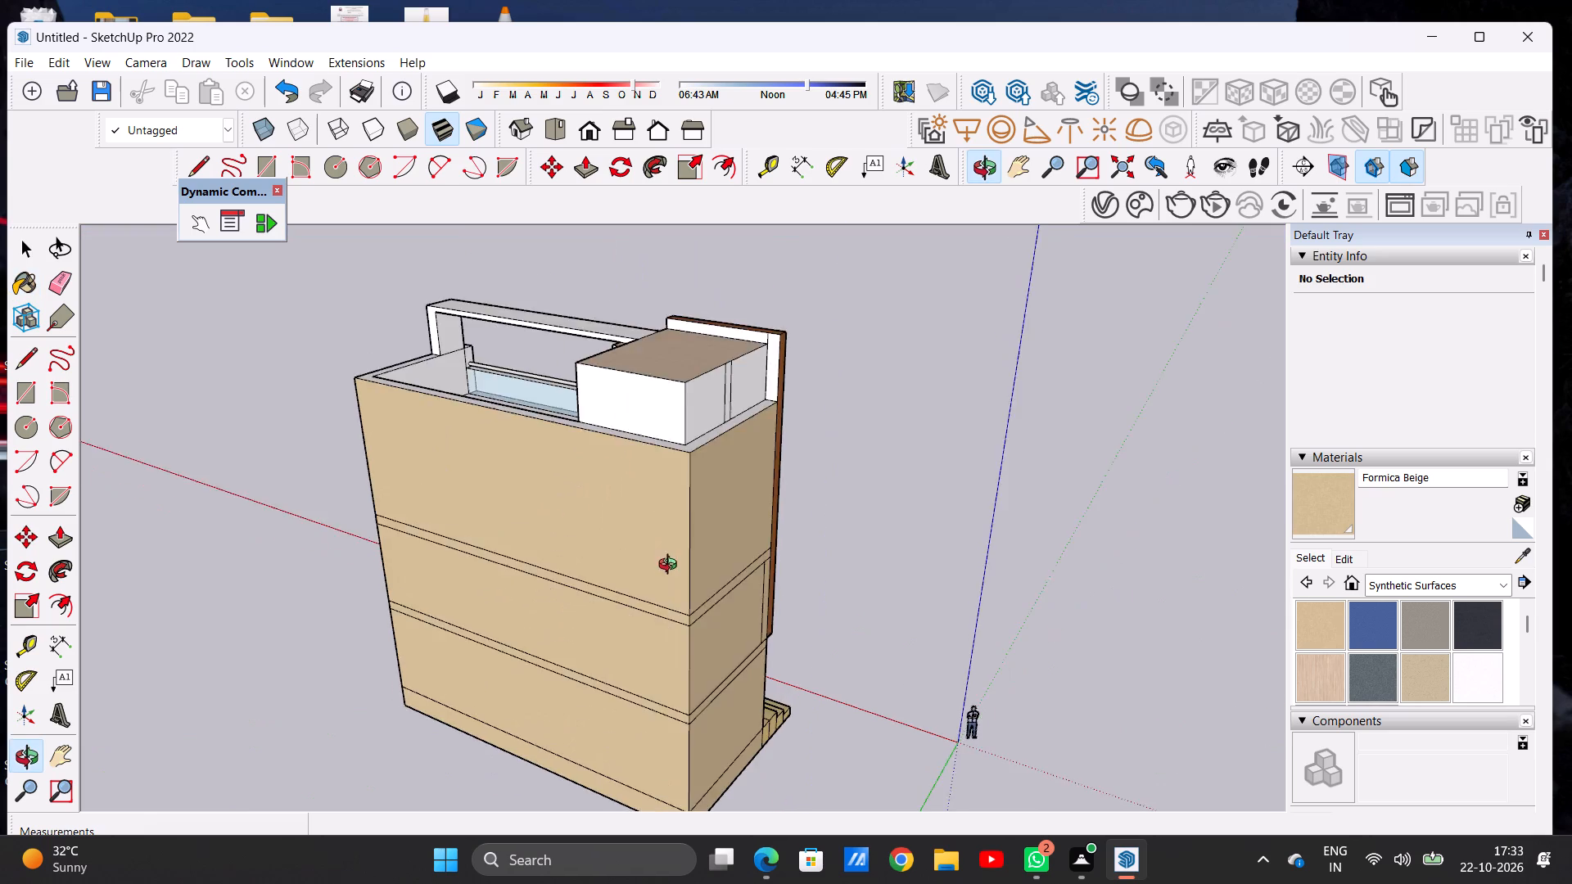
pyautogui.moveTo(671, 566); pyautogui.dragTo(676, 611, button='middle')
pyautogui.scroll(-6, 676, 611)
pyautogui.scroll(12, 679, 523)
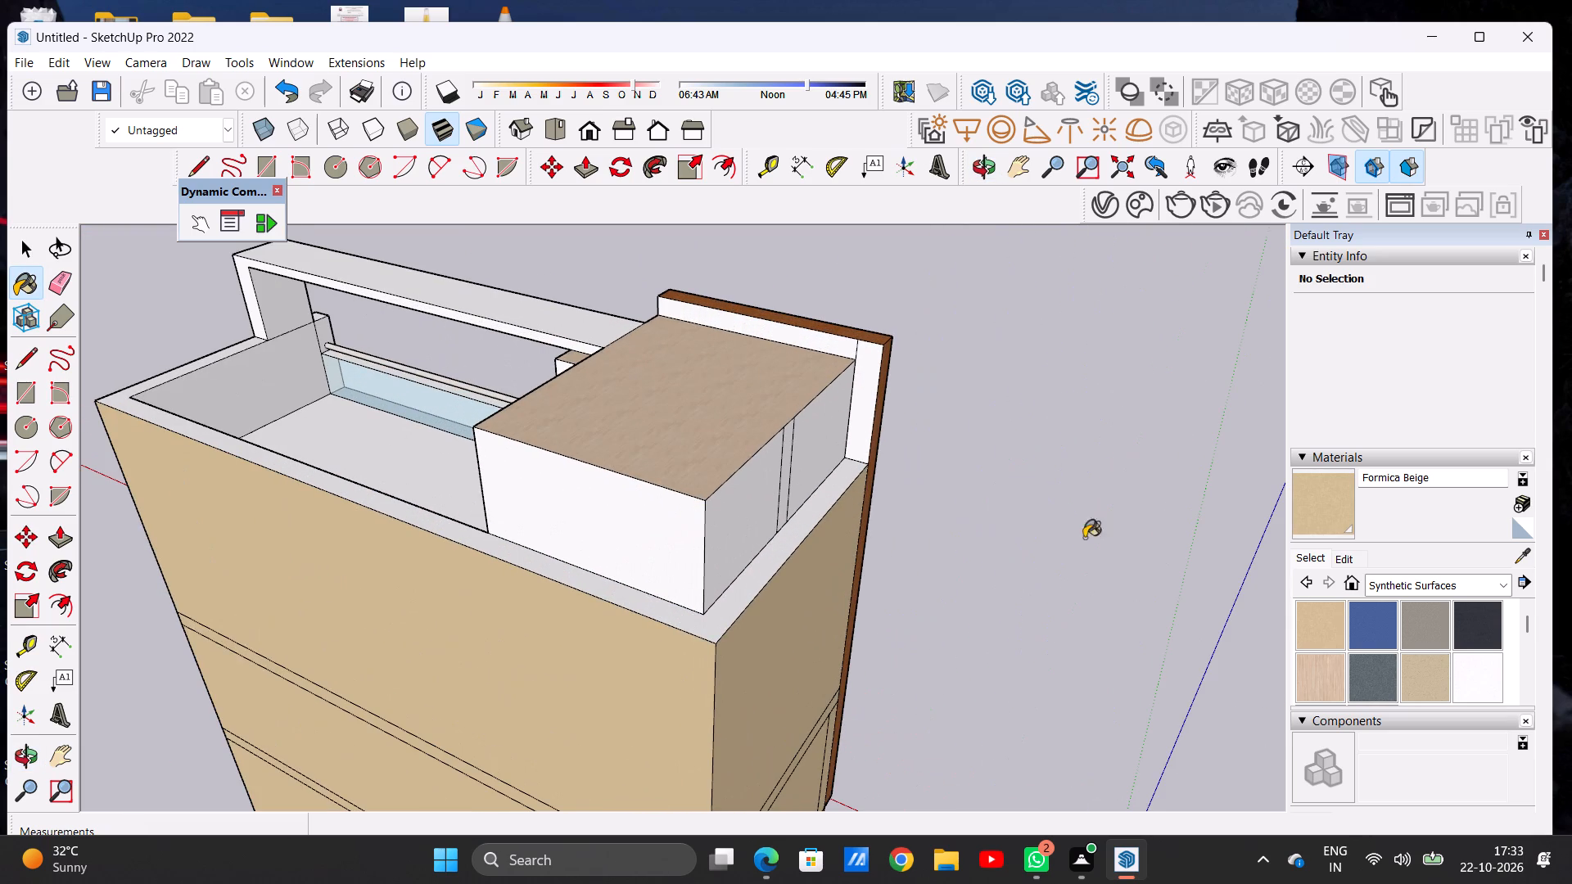
pyautogui.click(1439, 624)
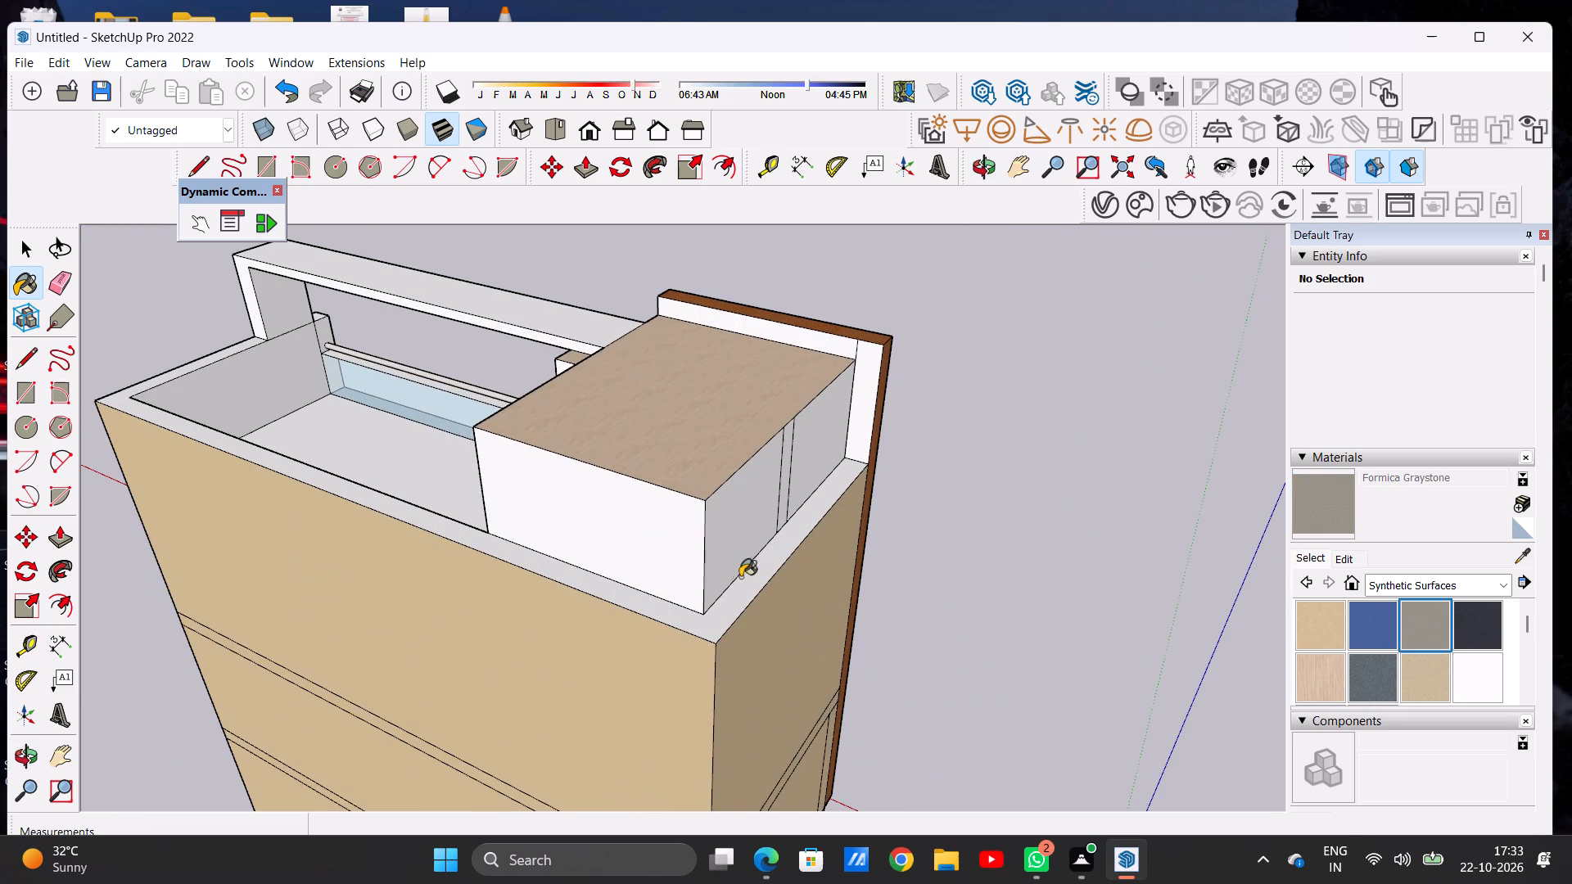
pyautogui.scroll(6, 725, 567)
pyautogui.click(594, 522)
pyautogui.click(704, 497)
pyautogui.scroll(-6, 697, 538)
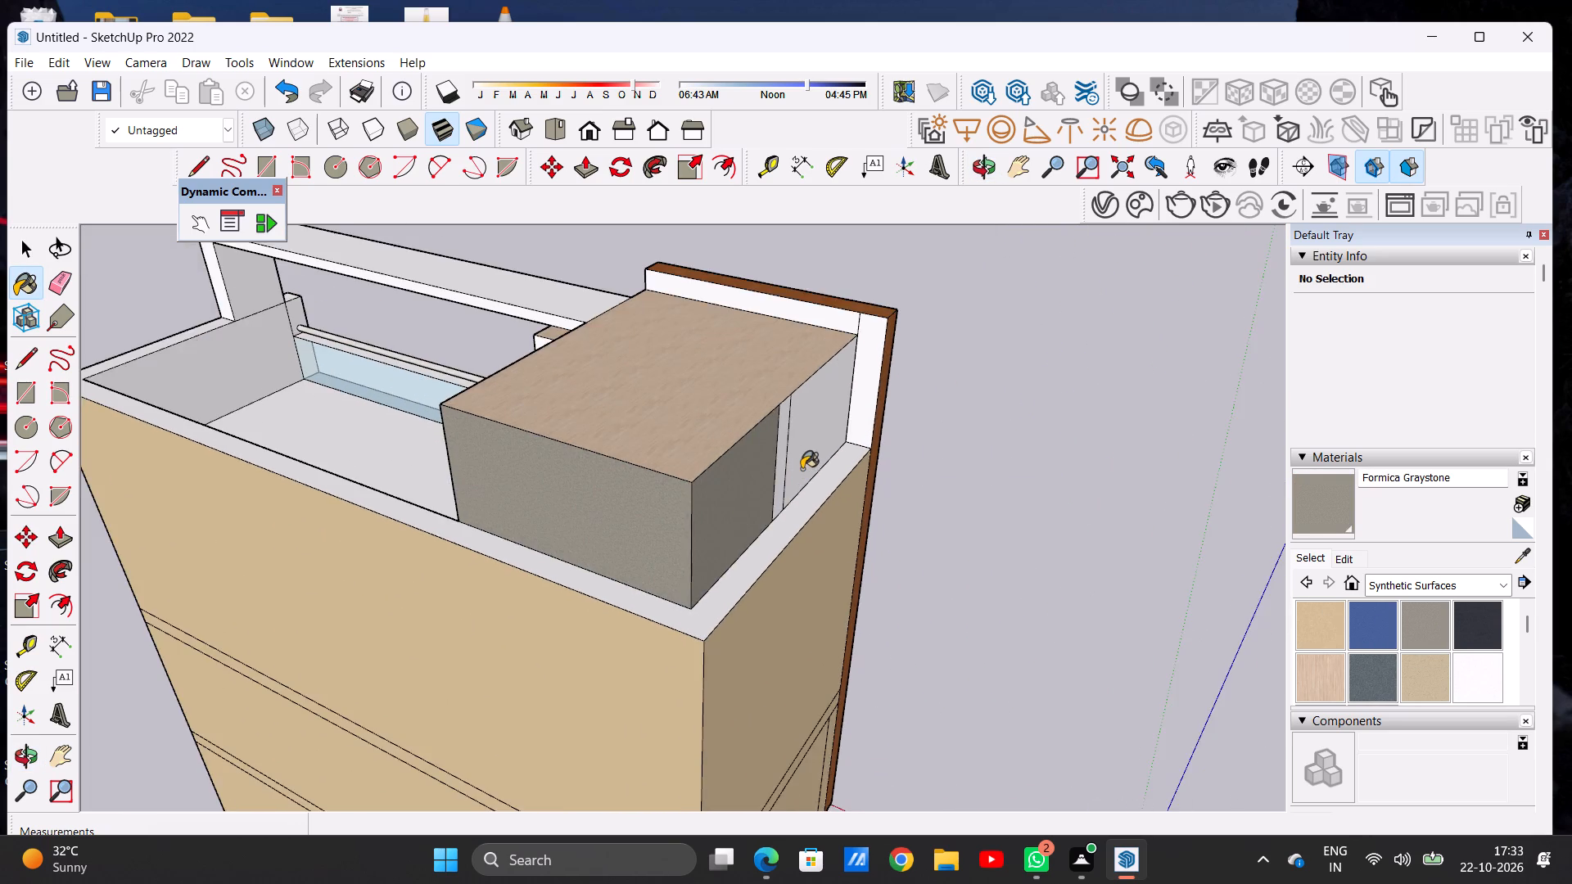
pyautogui.scroll(12, 807, 449)
pyautogui.scroll(-1, 807, 449)
pyautogui.click(779, 423)
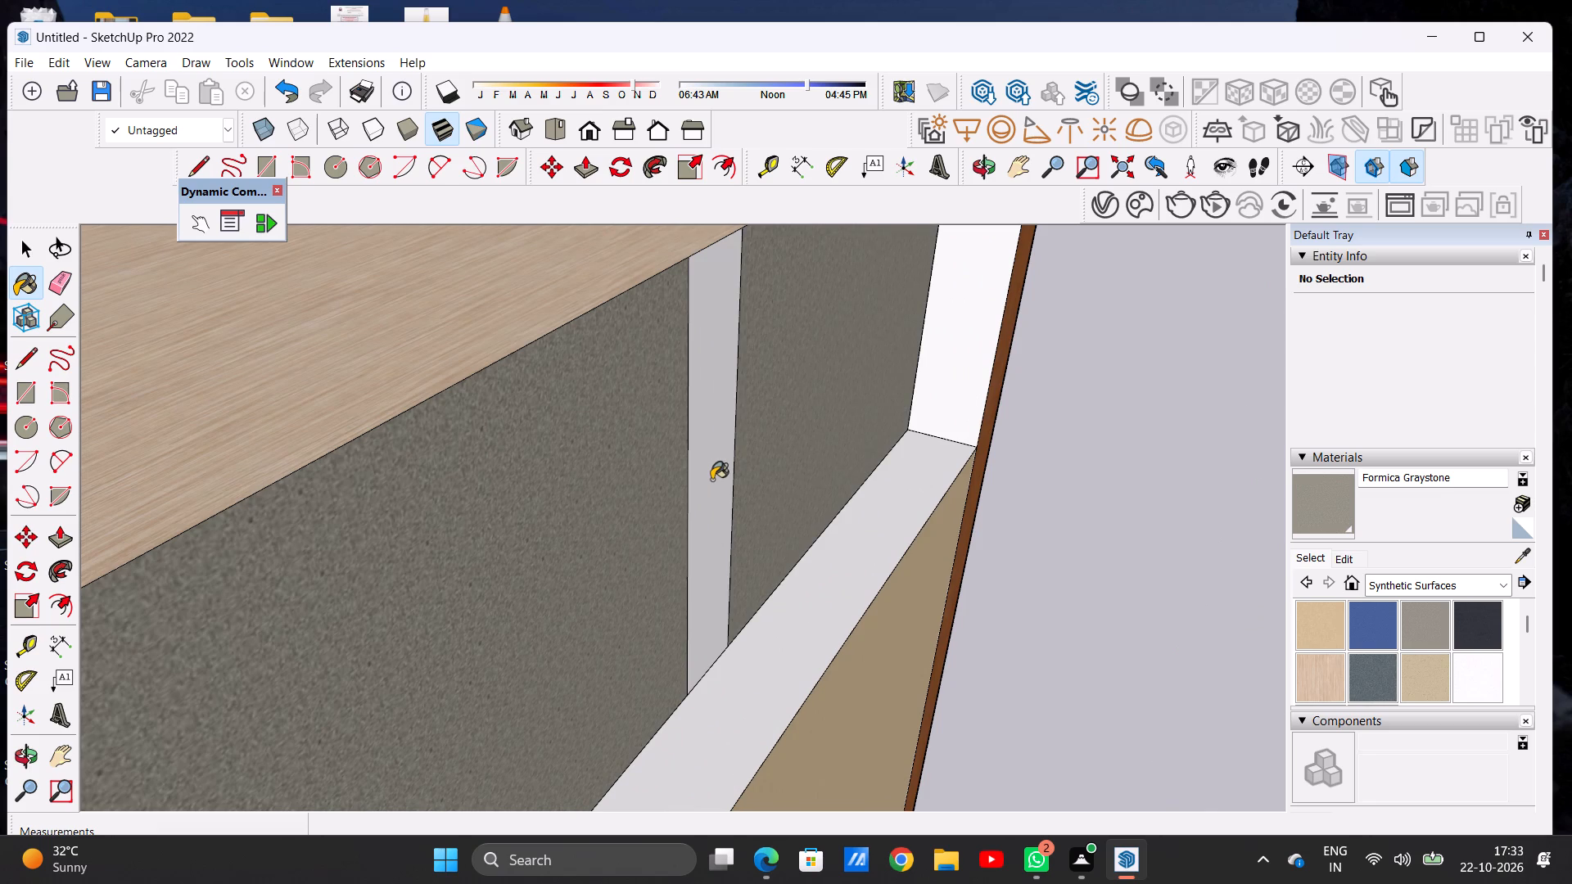
pyautogui.click(711, 480)
# Apply Formica Laminate Light to the white face of the narrow pier beside the rooftop room.
pyautogui.scroll(-13, 759, 548)
pyautogui.moveTo(533, 570); pyautogui.dragTo(919, 571, button='middle')
pyautogui.scroll(6, 791, 493)
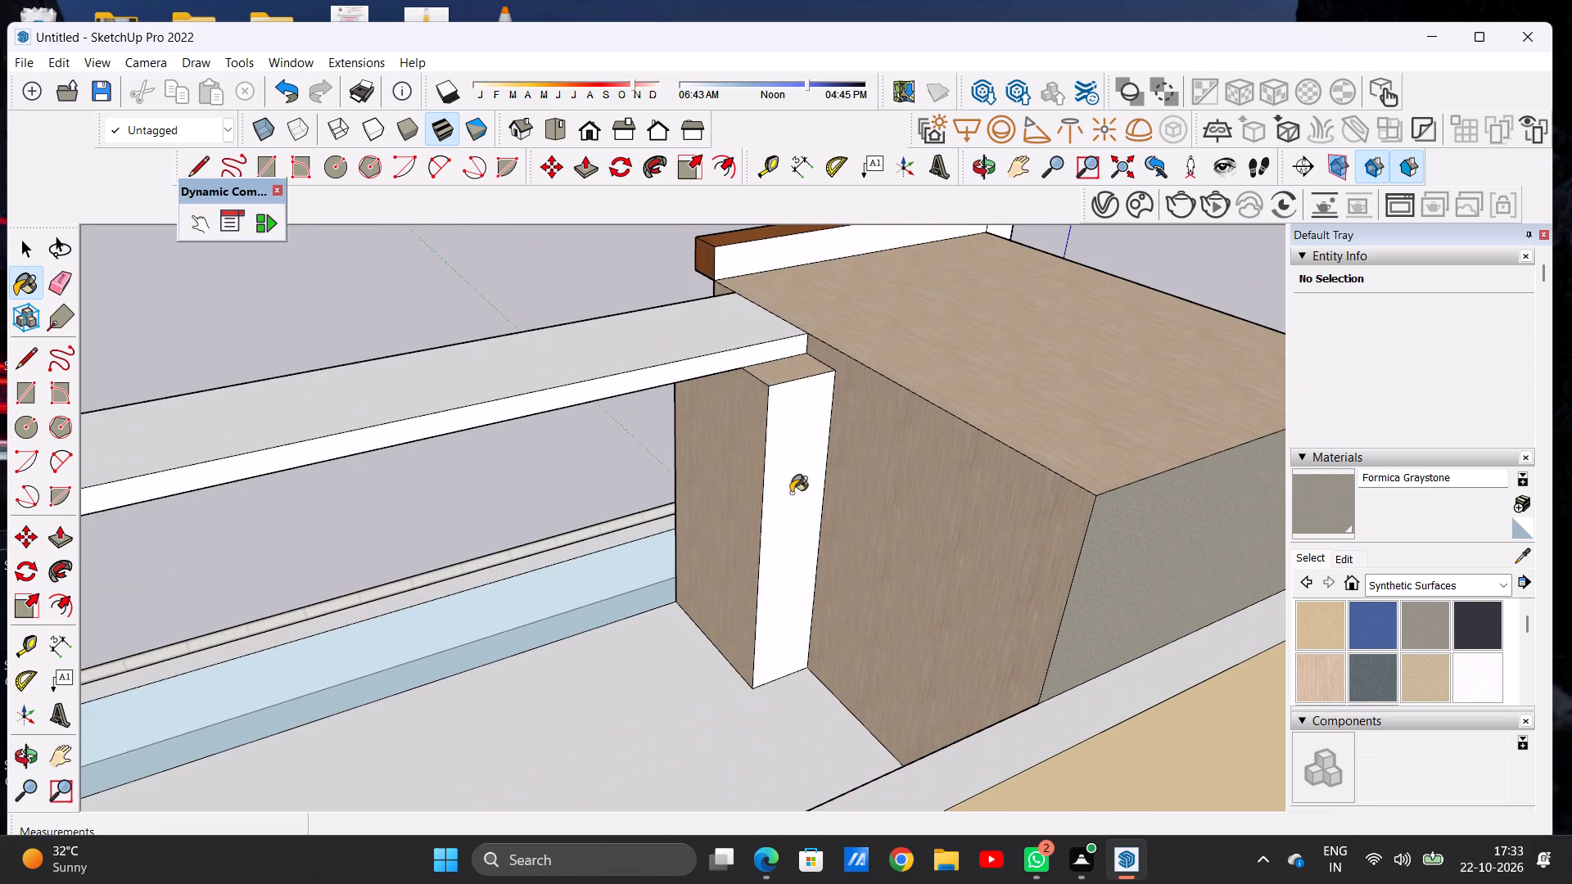
pyautogui.click(1320, 679)
pyautogui.scroll(2, 767, 486)
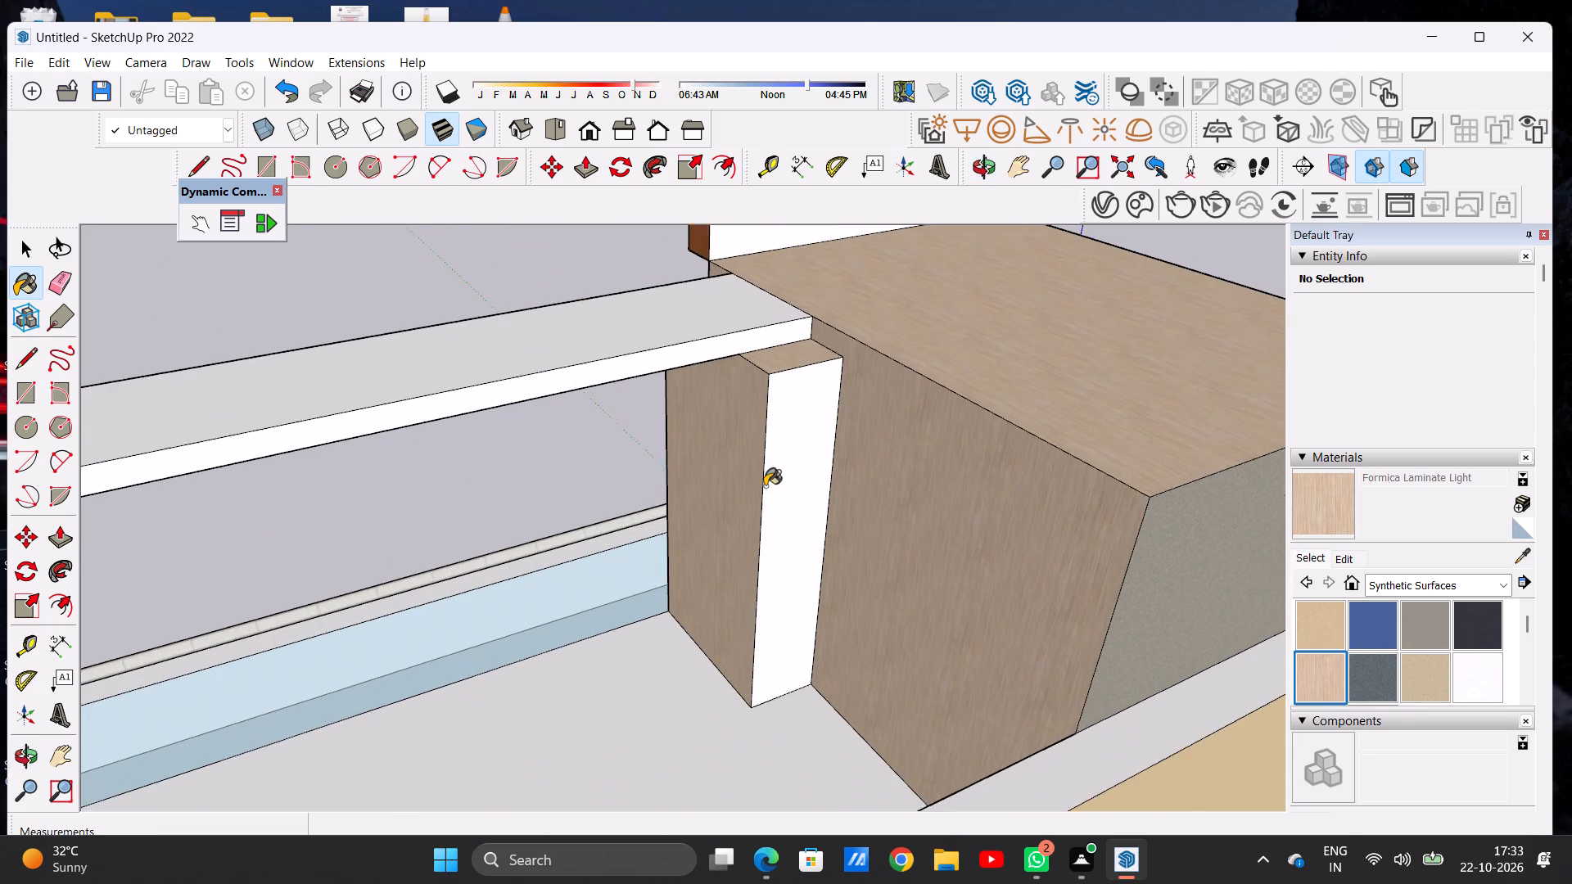
pyautogui.scroll(2, 765, 486)
pyautogui.click(799, 444)
pyautogui.scroll(-4, 776, 499)
pyautogui.scroll(1, 775, 532)
pyautogui.scroll(-11, 775, 532)
# Paint the two white back faces of the tower frame above the roof with Wood Cherry Original.
pyautogui.moveTo(770, 420); pyautogui.dragTo(541, 395, button='middle')
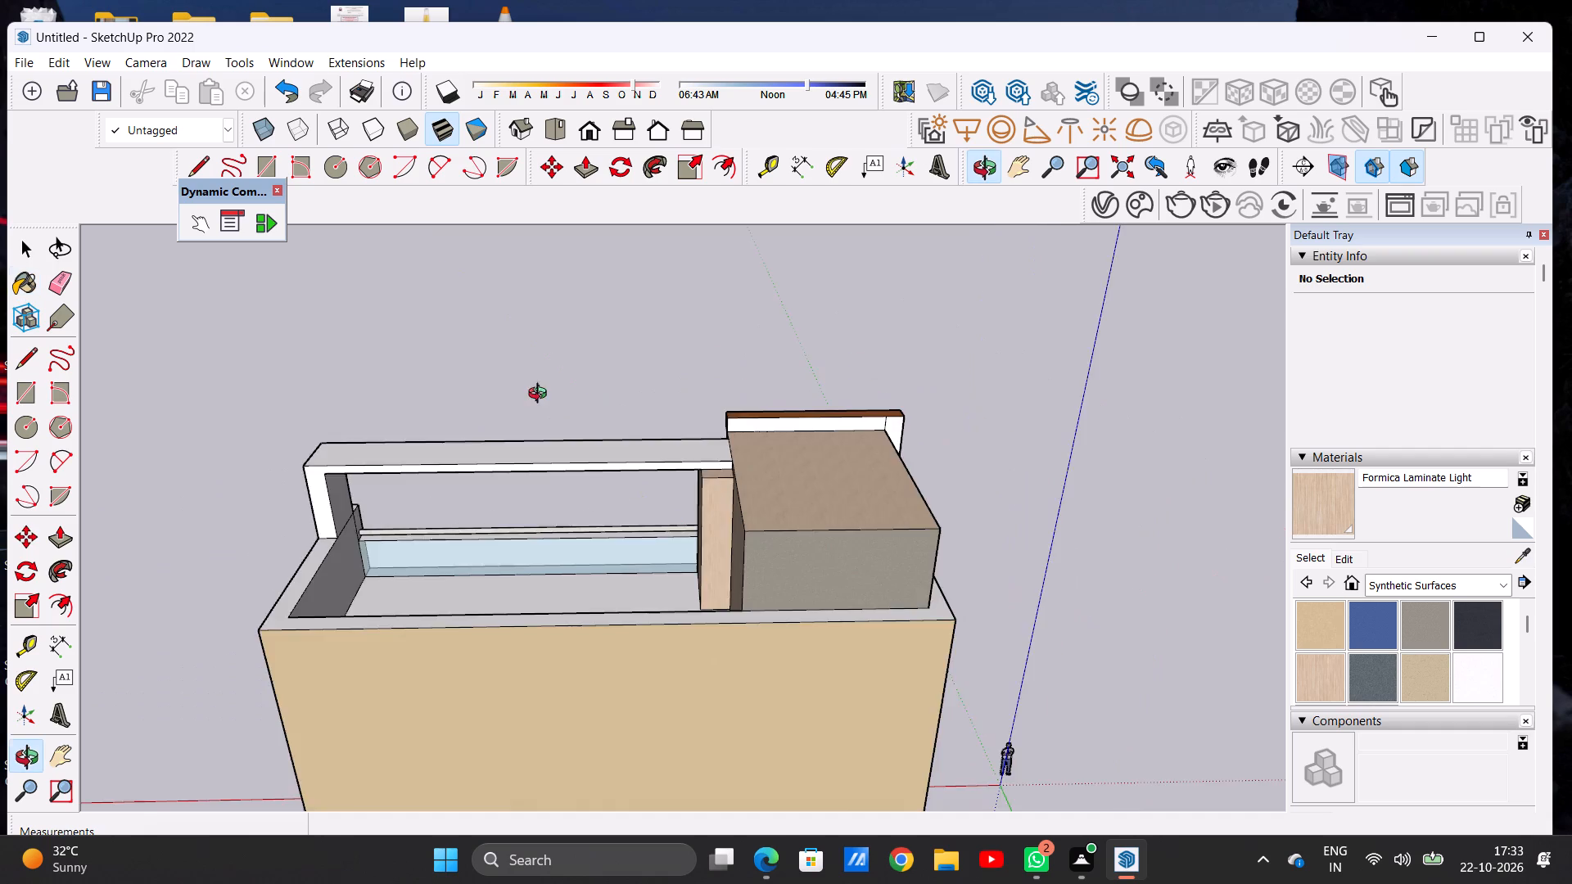
pyautogui.moveTo(541, 395); pyautogui.dragTo(111, 377, button='middle')
pyautogui.middleClick(111, 377)
pyautogui.scroll(6, 462, 533)
pyautogui.moveTo(558, 526); pyautogui.dragTo(738, 524, button='middle')
pyautogui.scroll(7, 934, 400)
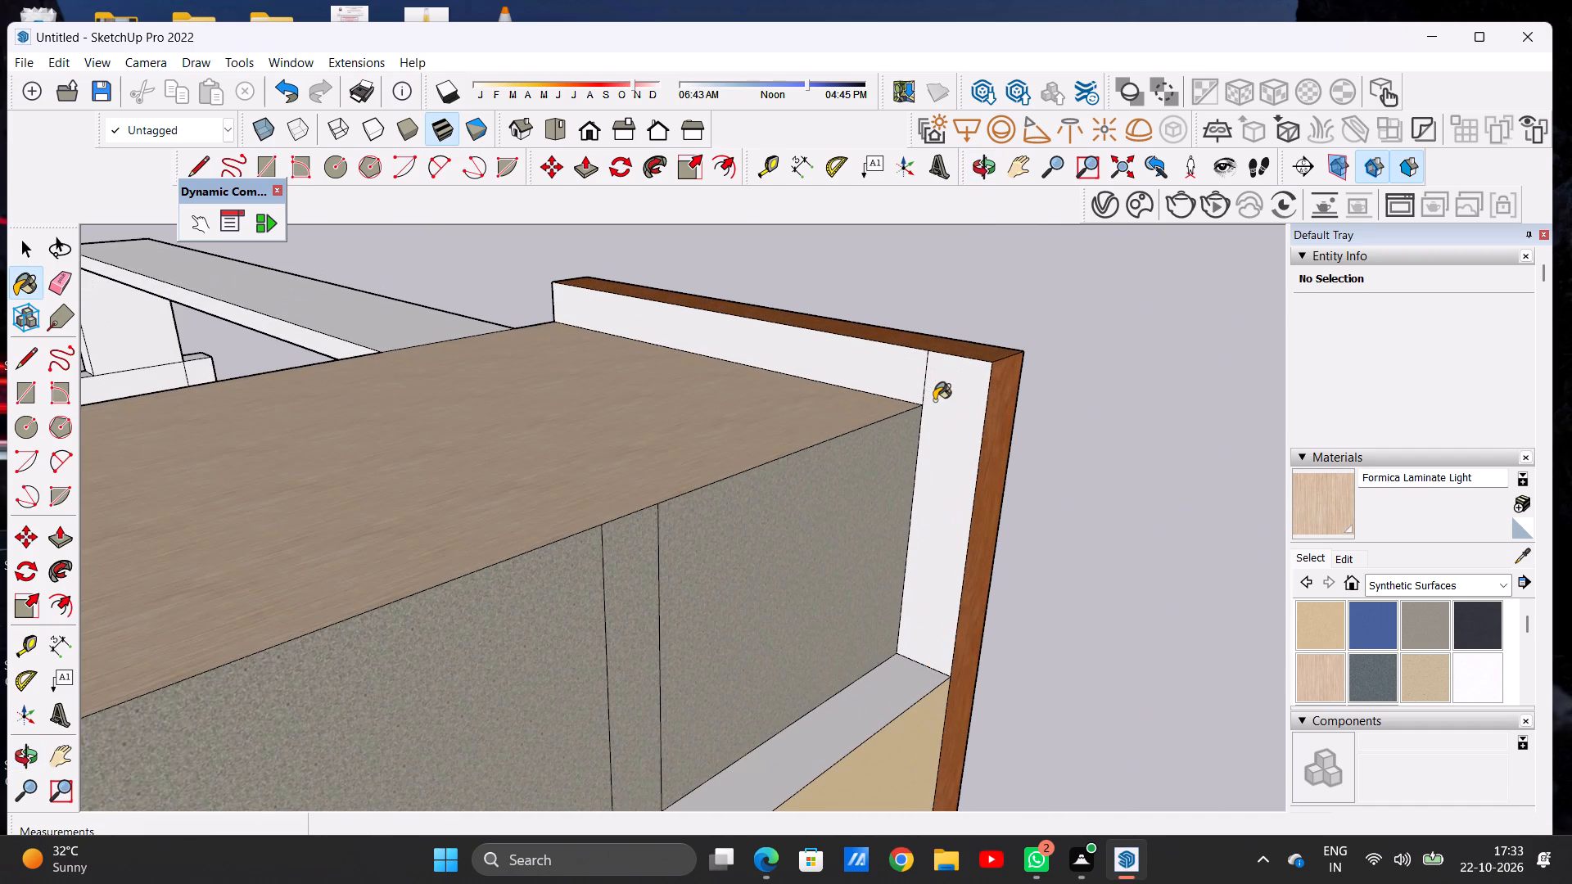
pyautogui.press('space')
pyautogui.click(1412, 588)
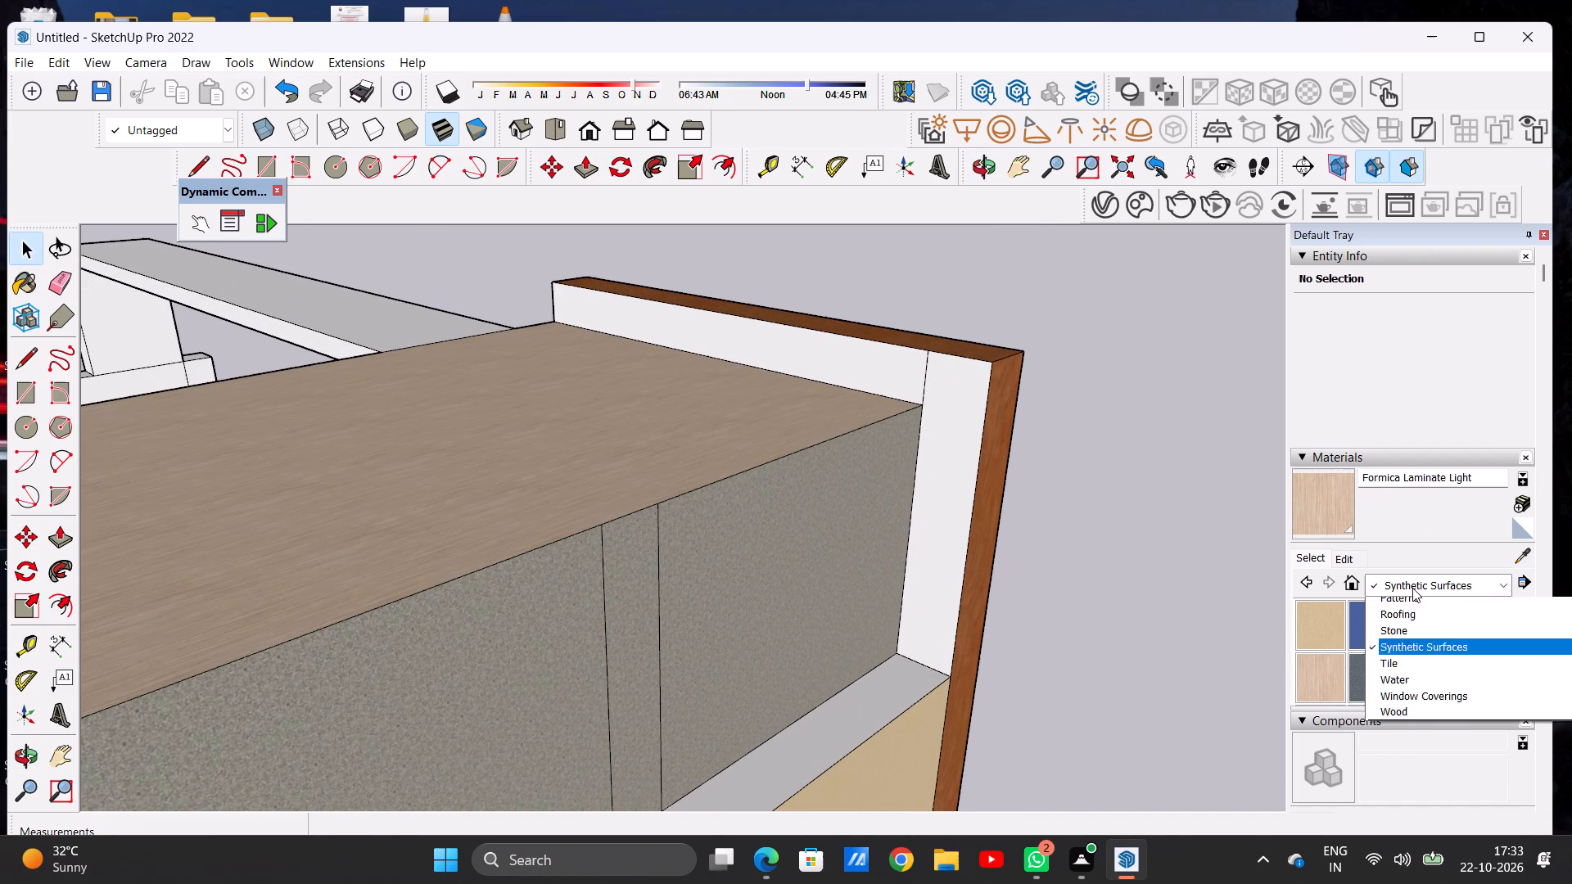
pyautogui.click(1411, 854)
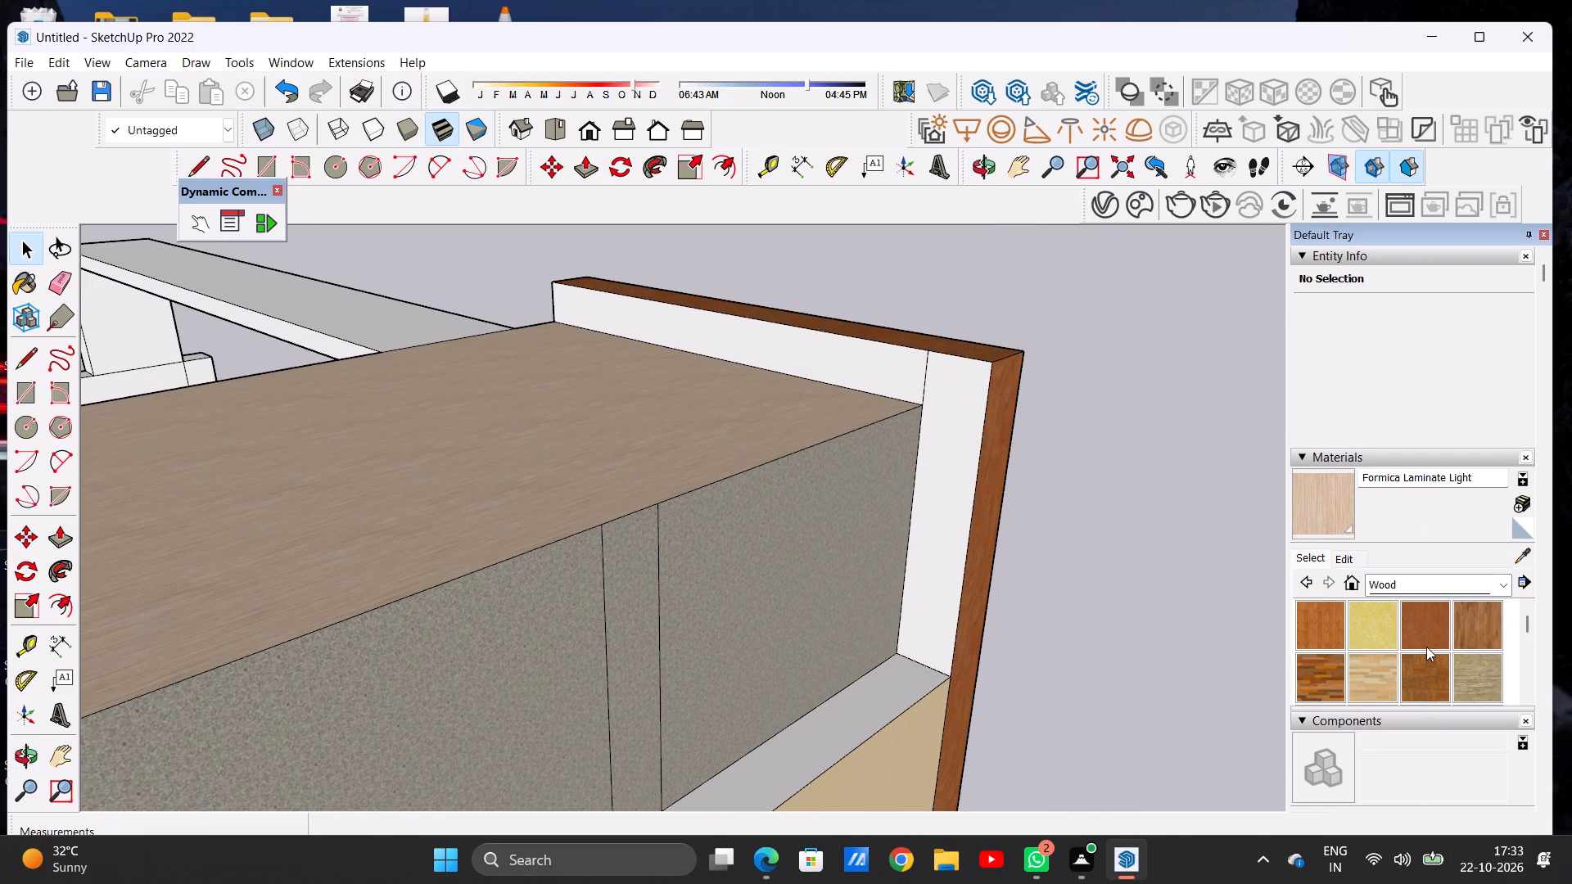
pyautogui.click(1420, 629)
pyautogui.scroll(3, 952, 365)
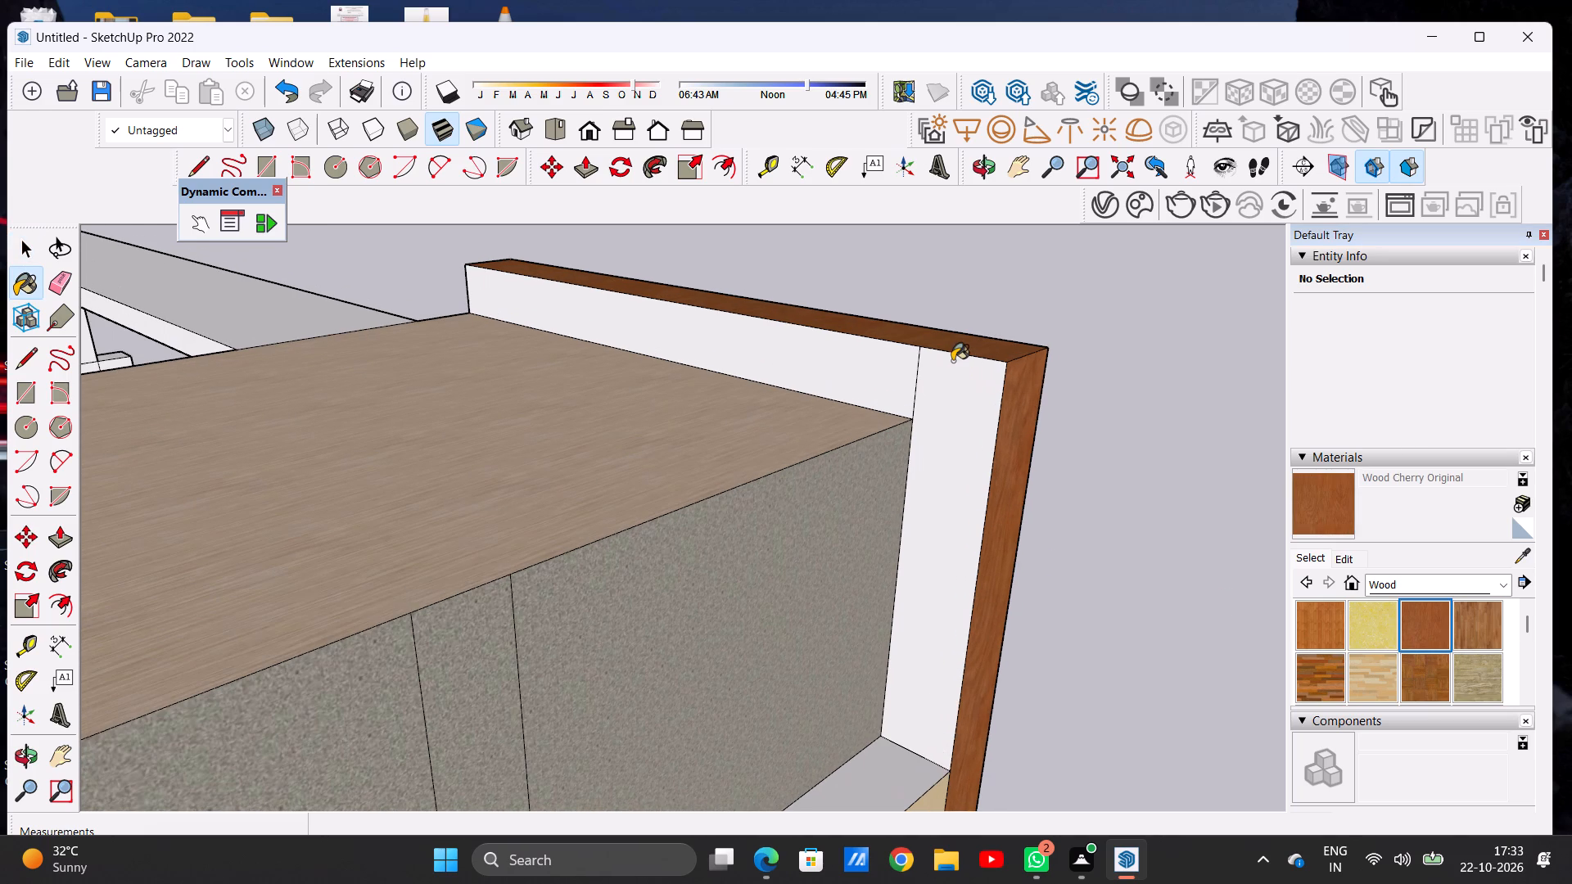
pyautogui.click(952, 361)
pyautogui.click(902, 373)
pyautogui.scroll(-15, 920, 477)
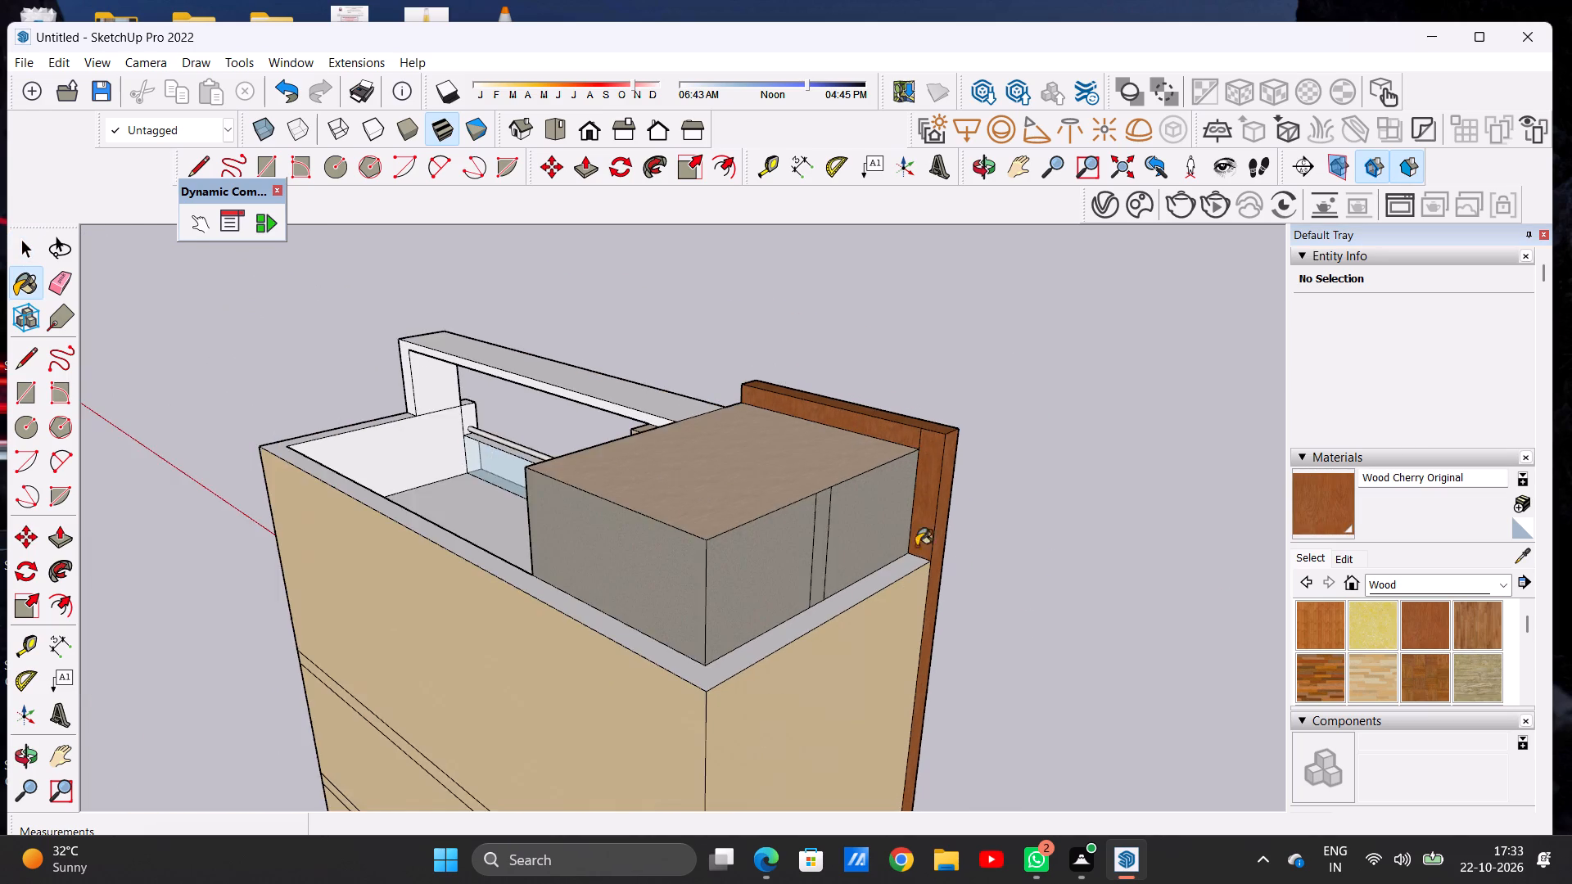
pyautogui.scroll(6, 915, 559)
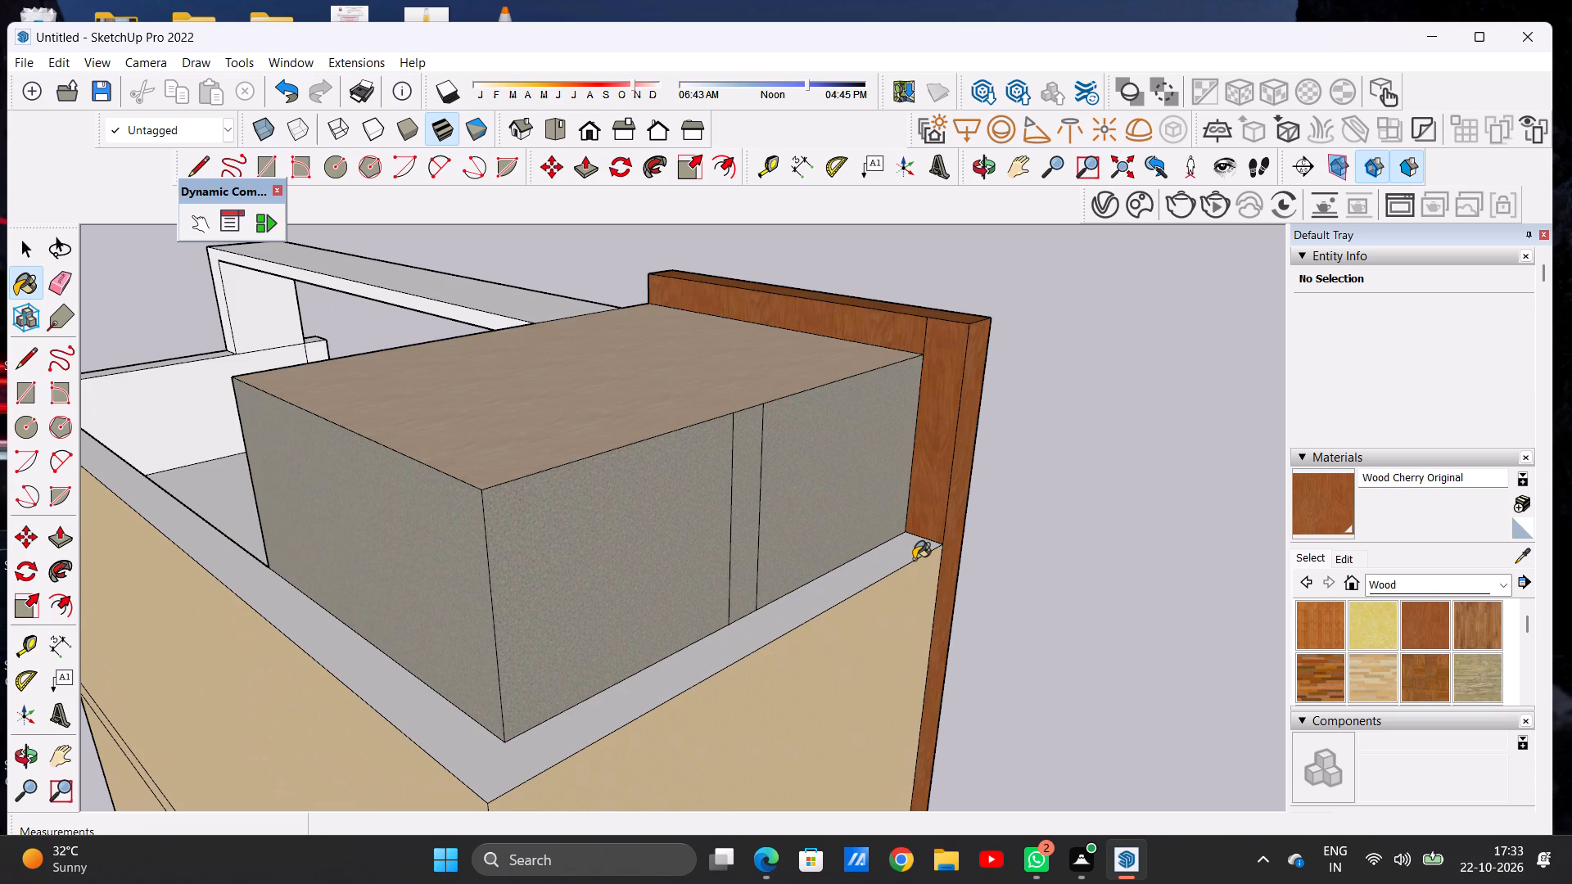
pyautogui.scroll(-8, 914, 559)
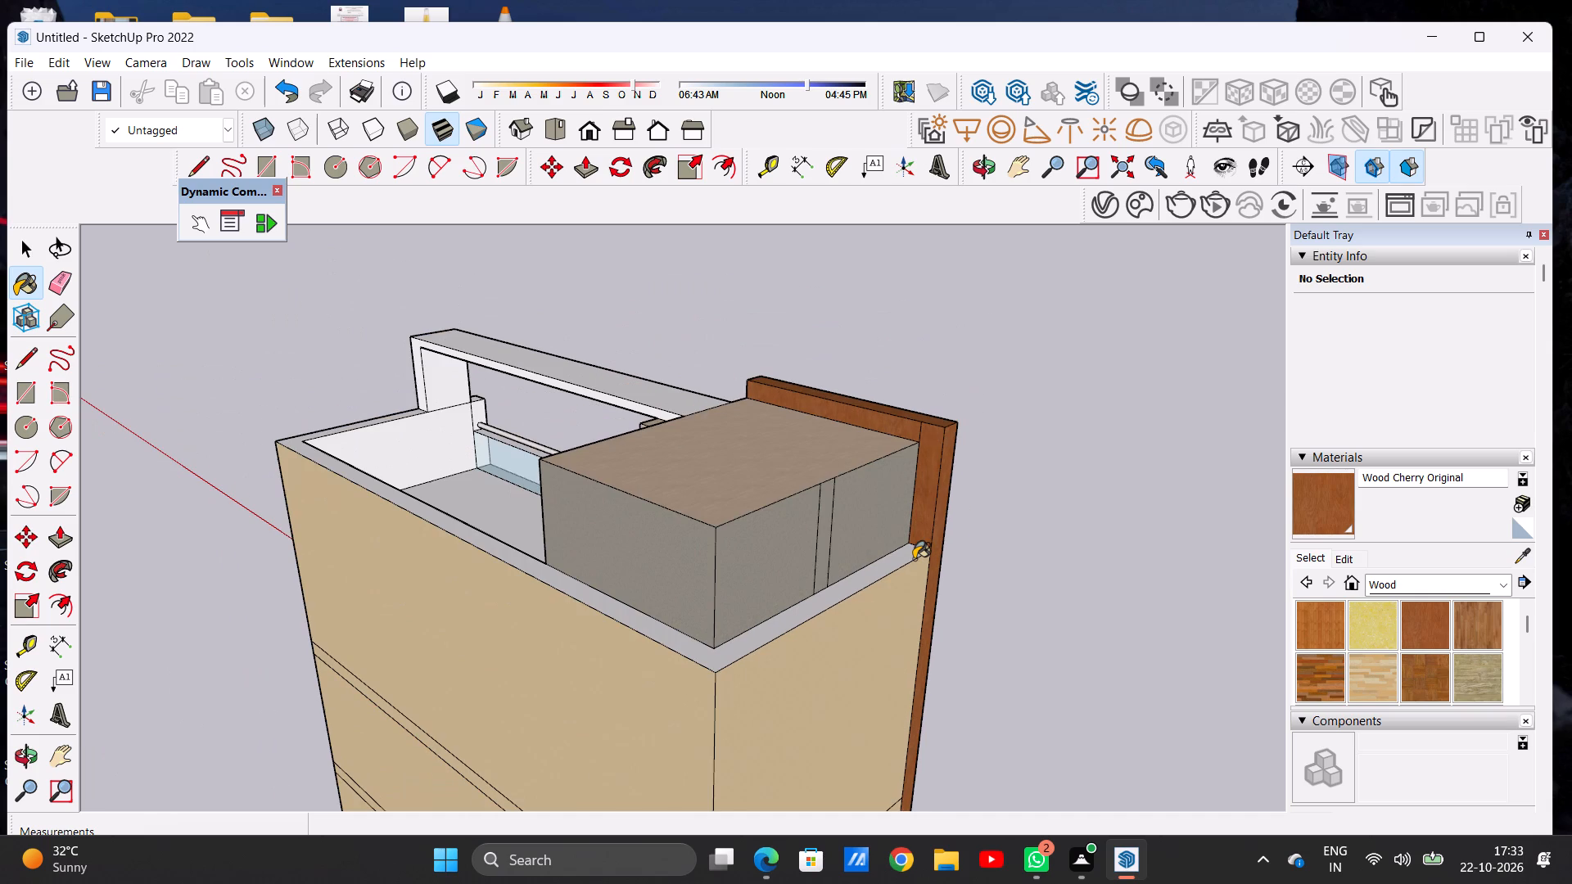
# Apply Formica Graystone from Synthetic Surfaces to the top face of the roof parapet.
pyautogui.press('space')
pyautogui.scroll(-7, 742, 476)
pyautogui.scroll(8, 691, 459)
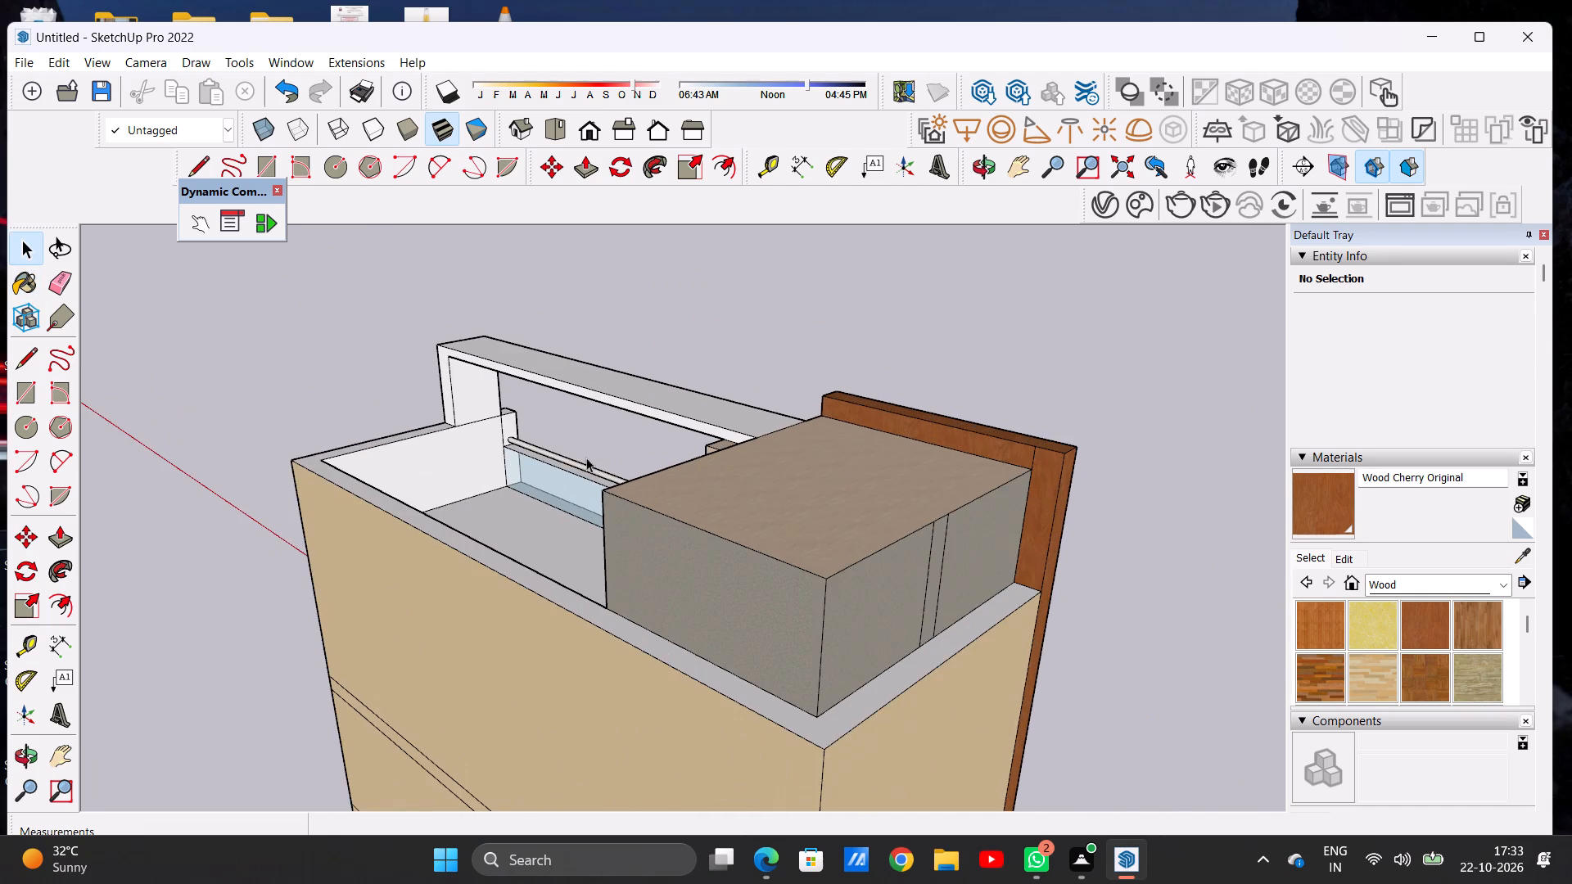
pyautogui.scroll(-7, 594, 422)
pyautogui.moveTo(522, 440); pyautogui.dragTo(522, 502, button='middle')
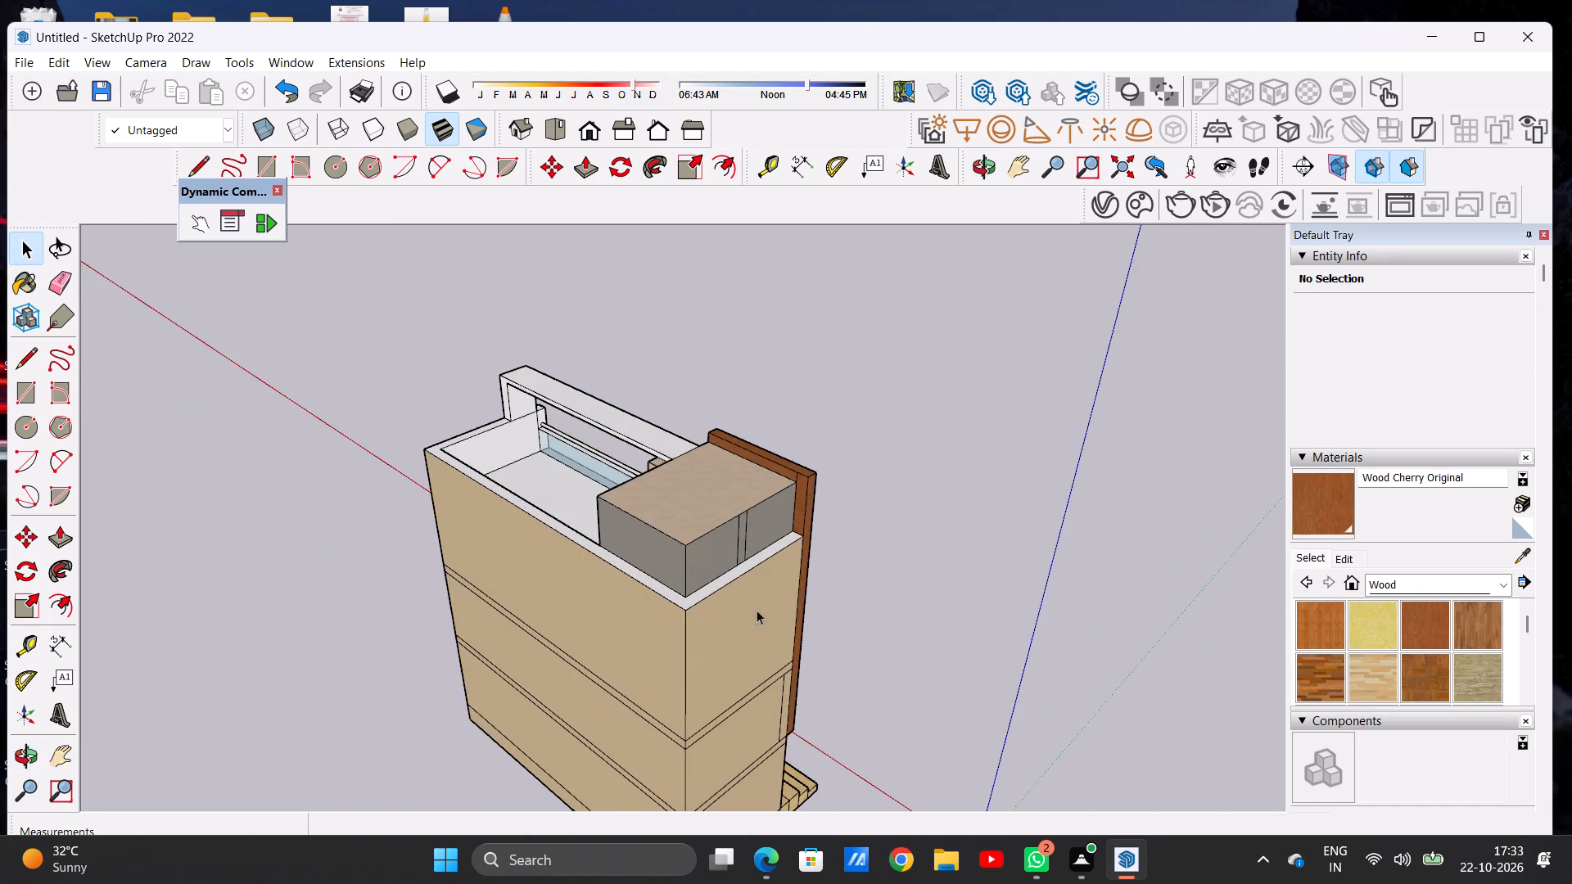
pyautogui.scroll(6, 796, 621)
pyautogui.scroll(-9, 662, 390)
pyautogui.scroll(7, 574, 489)
pyautogui.moveTo(606, 431); pyautogui.dragTo(608, 521, button='middle')
pyautogui.scroll(4, 608, 521)
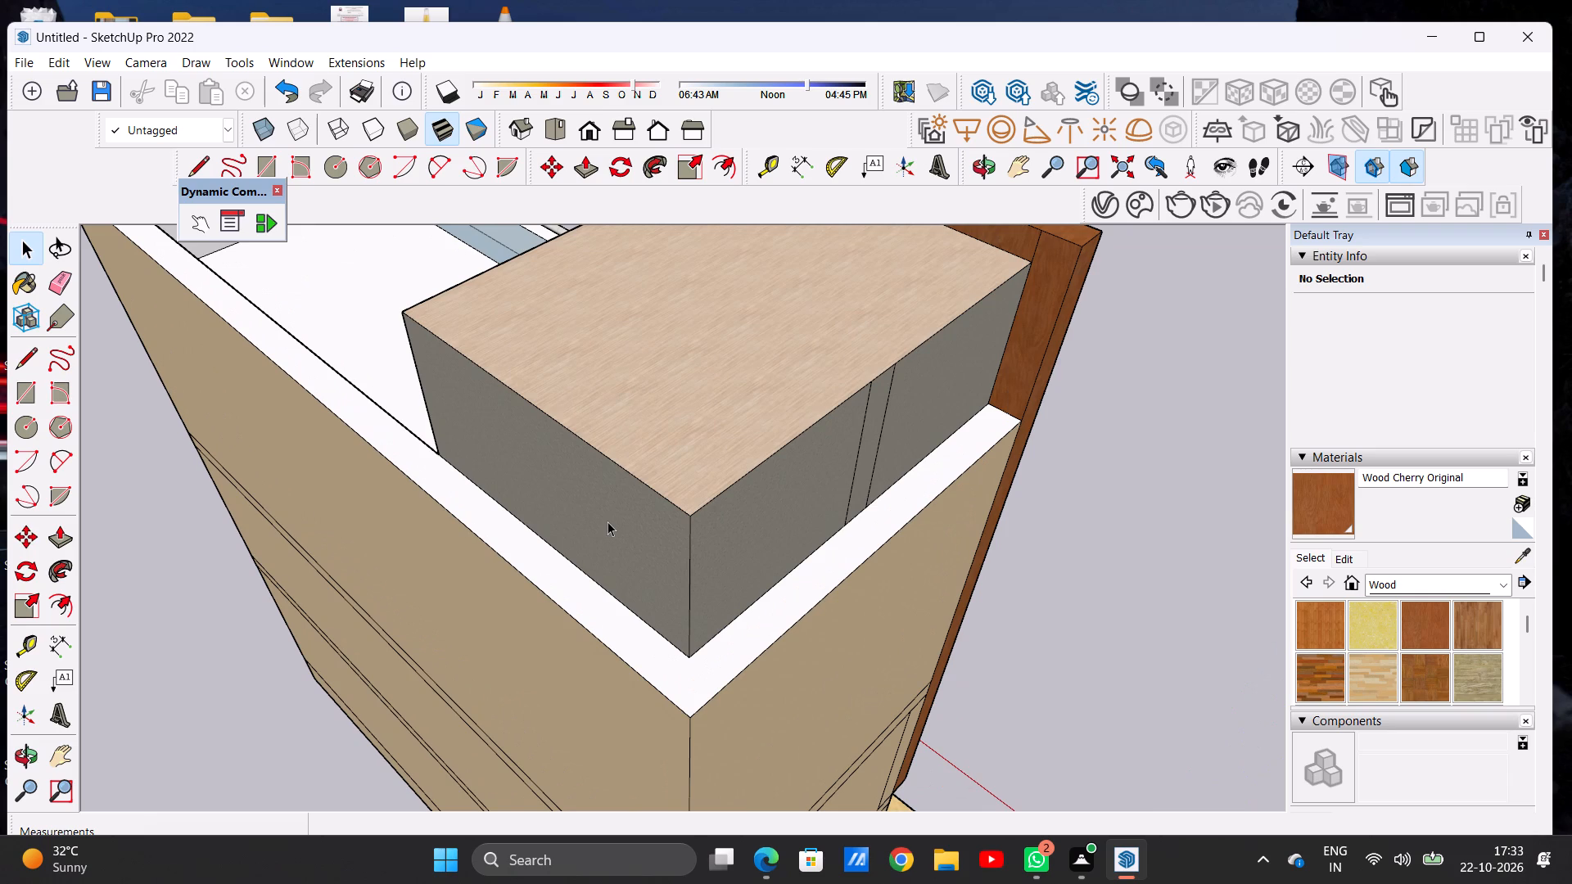
pyautogui.scroll(-9, 608, 521)
pyautogui.scroll(5, 624, 662)
pyautogui.scroll(-7, 689, 595)
pyautogui.moveTo(675, 642); pyautogui.dragTo(752, 512, button='middle')
pyautogui.moveTo(752, 512); pyautogui.dragTo(720, 668, button='middle')
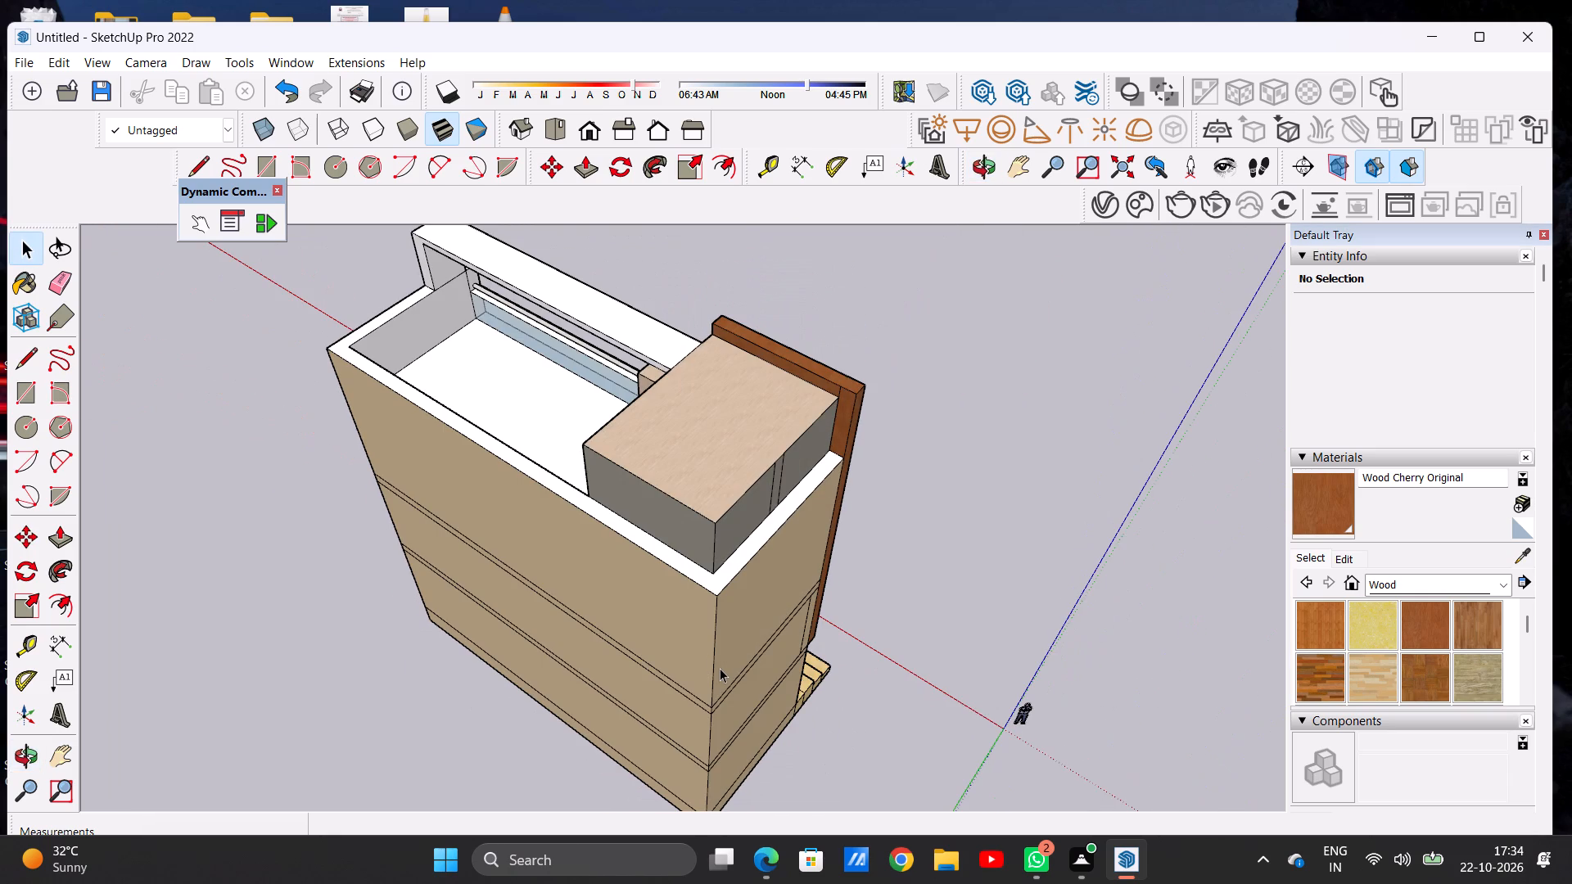
pyautogui.scroll(2, 689, 575)
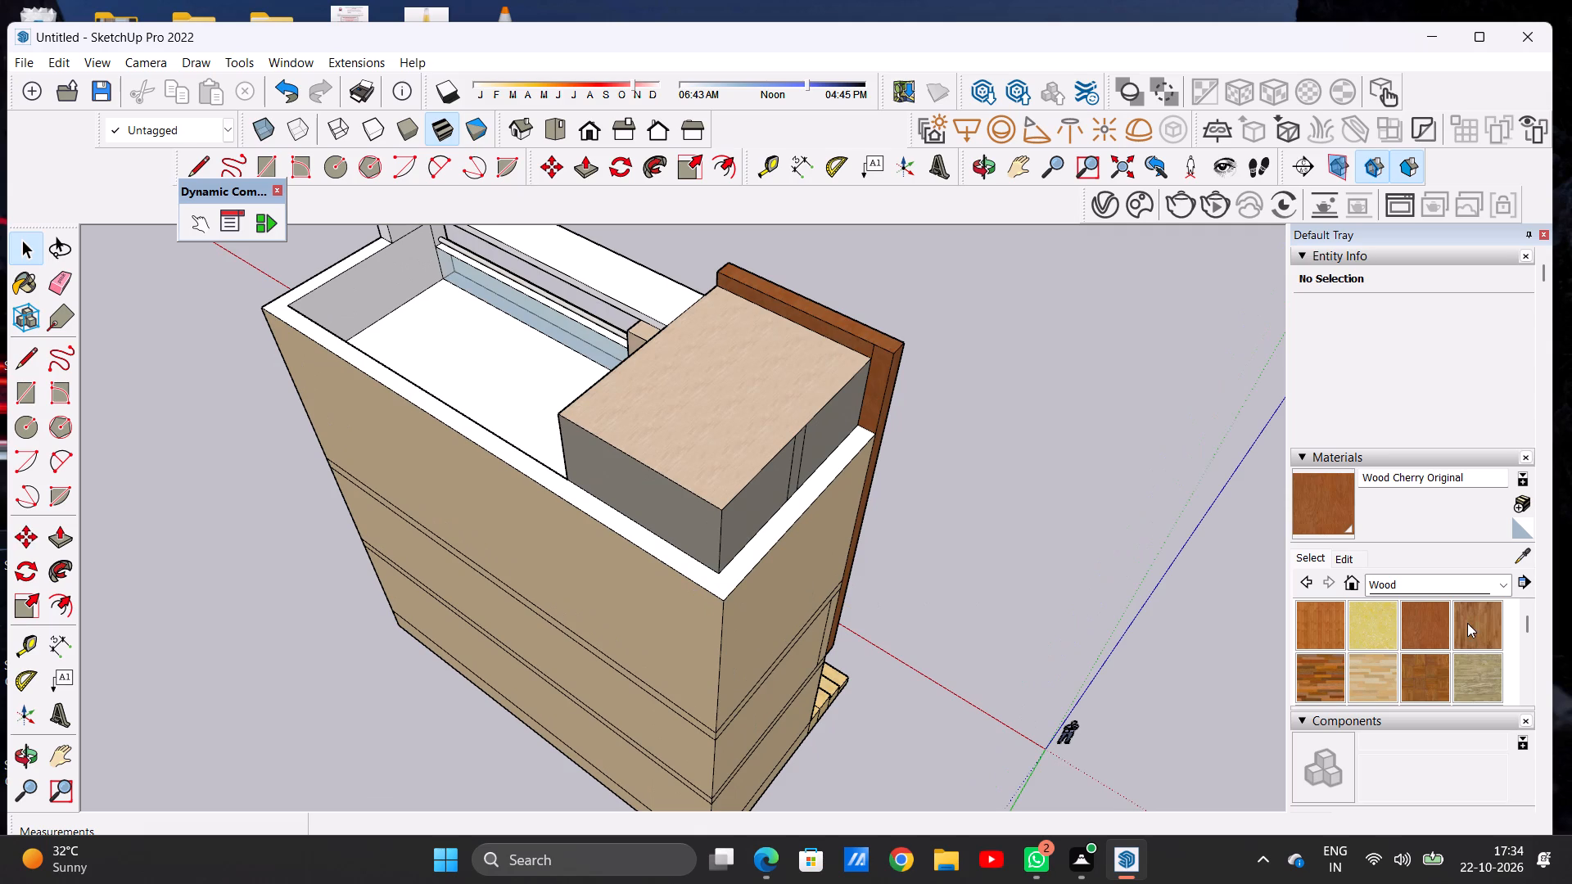
pyautogui.click(1371, 583)
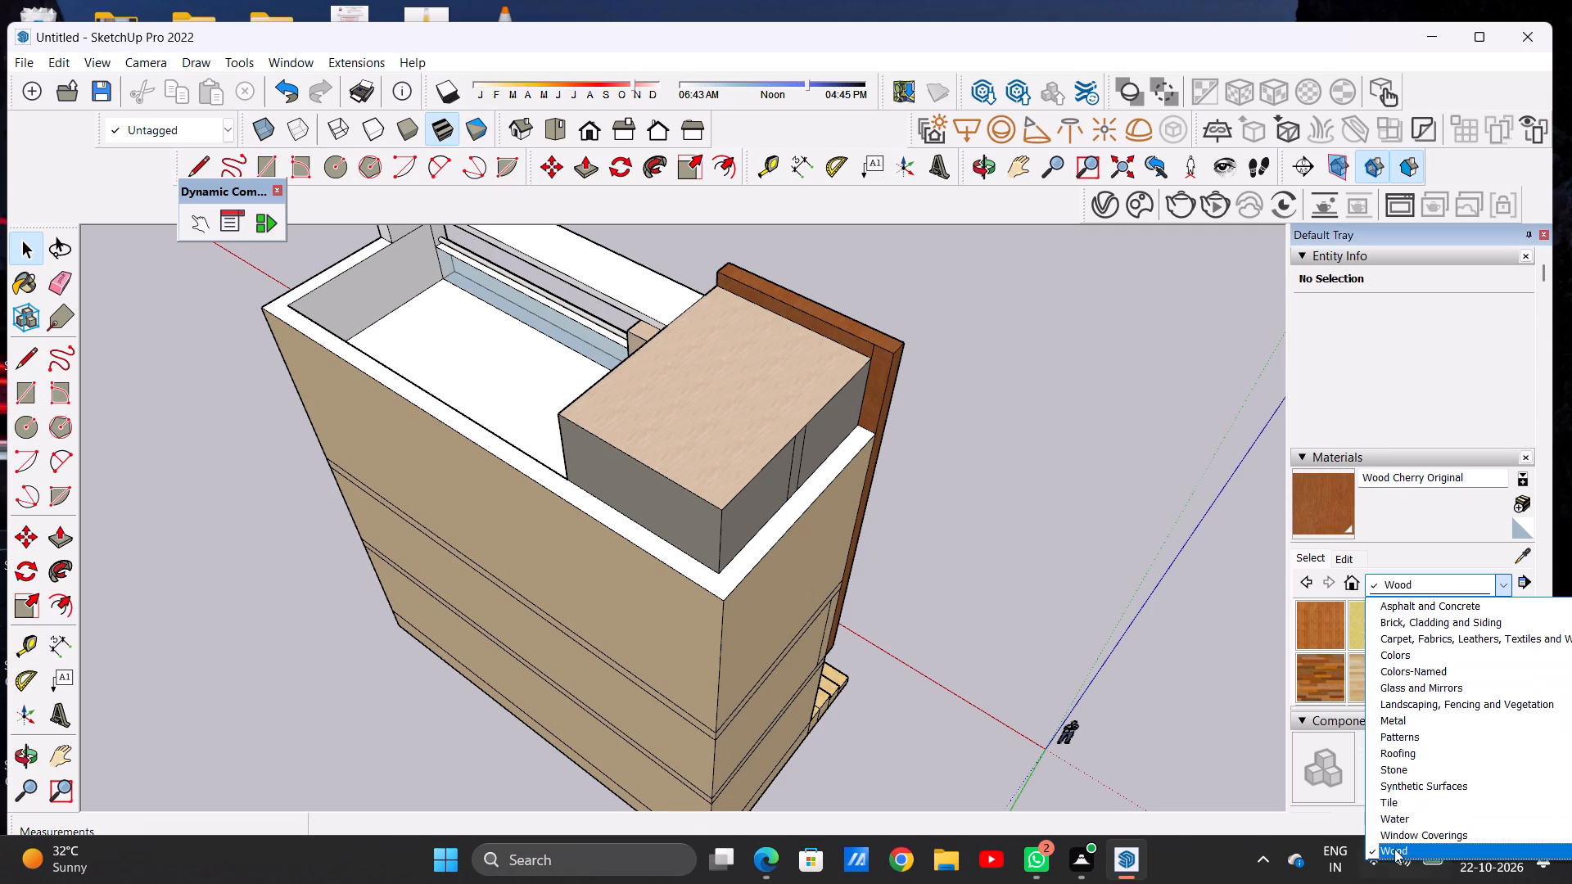
pyautogui.click(1394, 786)
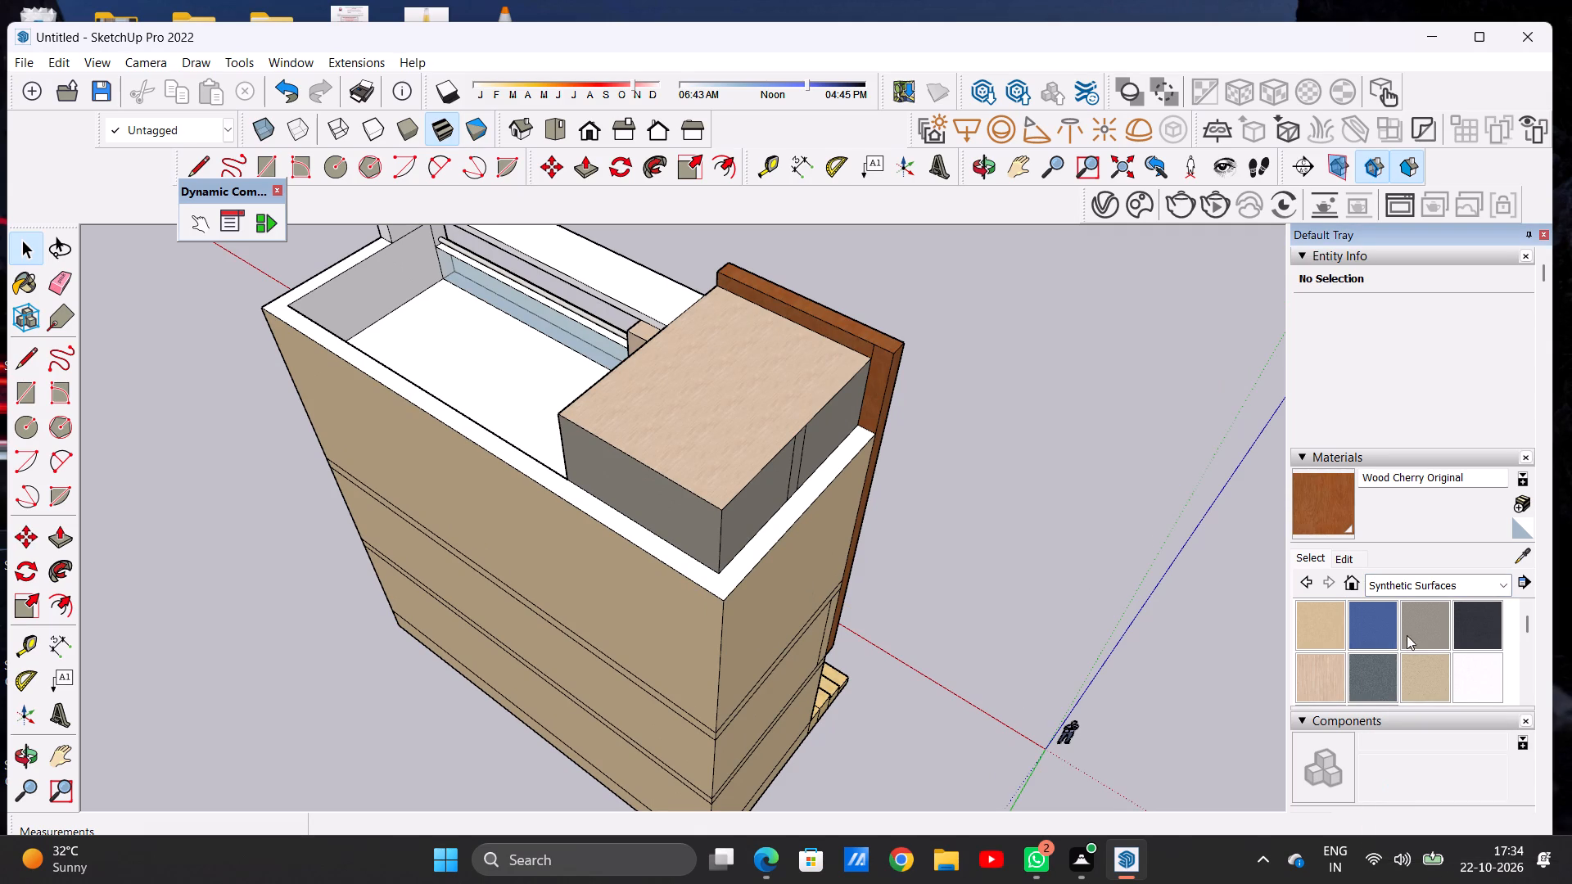
pyautogui.click(1417, 636)
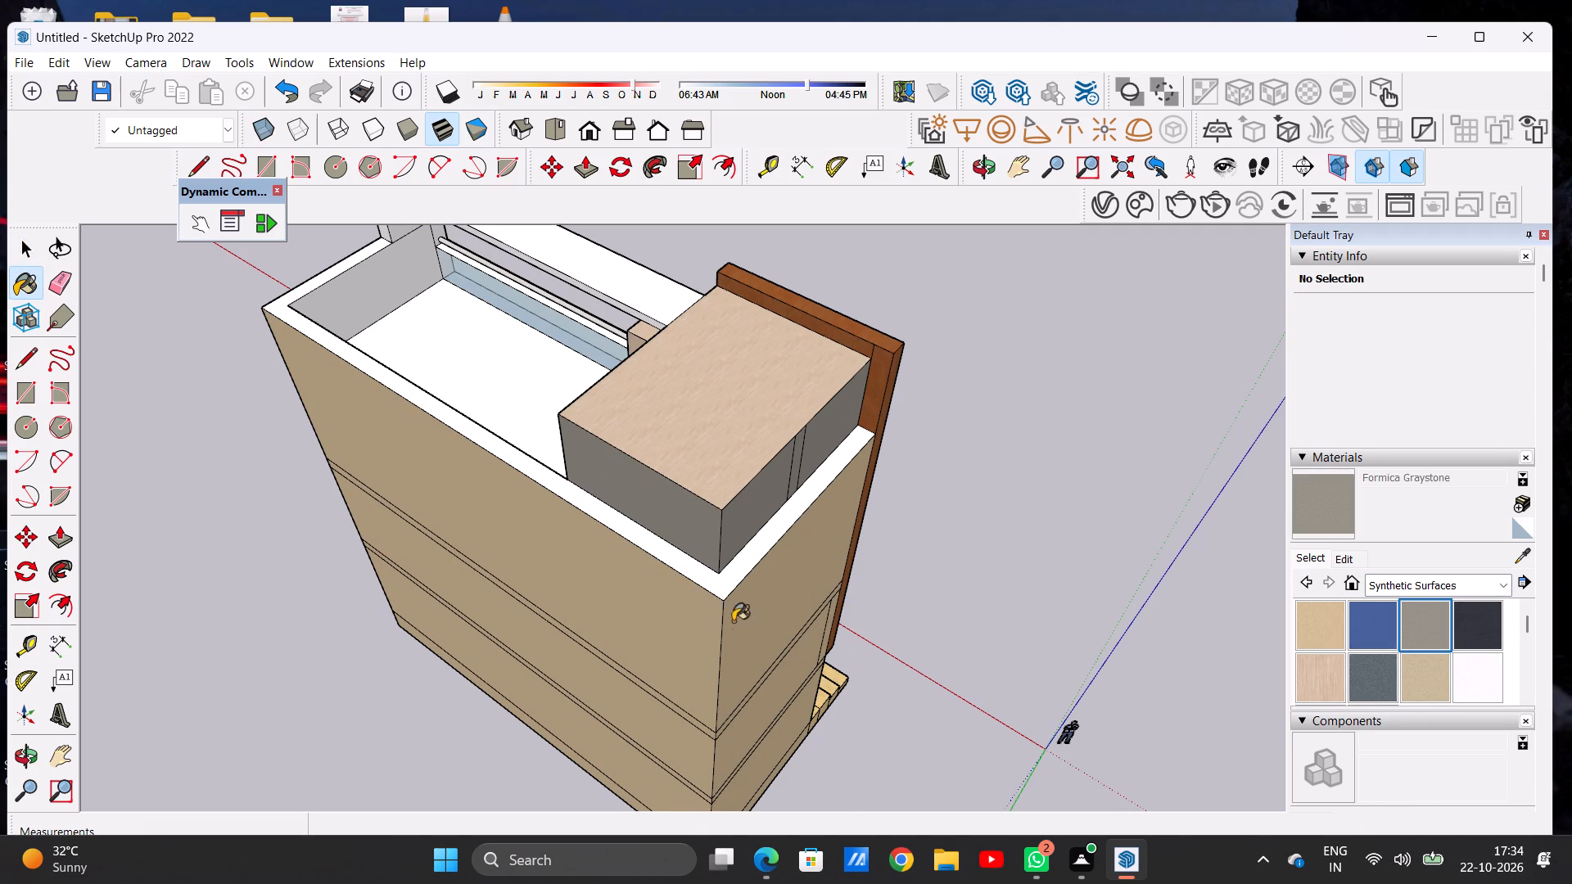
pyautogui.scroll(7, 726, 568)
pyautogui.click(696, 598)
pyautogui.scroll(-12, 791, 617)
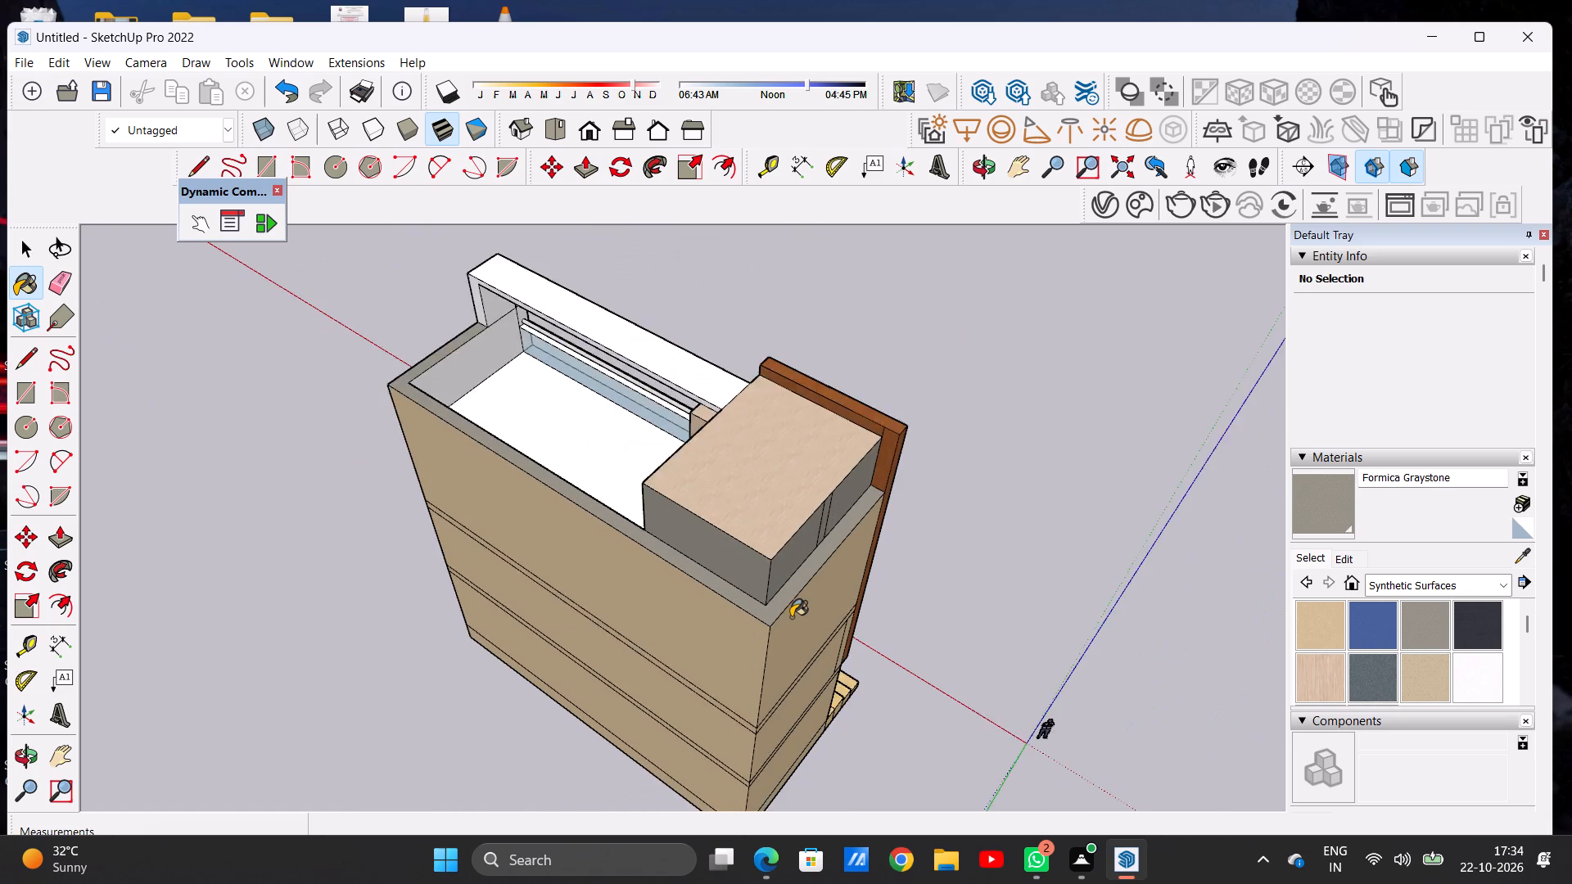
# Paint the roof terrace parapet's rear and side inner faces and the end pier's adjoining inner face with Quartz Light Brown.
pyautogui.scroll(-3, 791, 617)
pyautogui.scroll(7, 523, 438)
pyautogui.moveTo(698, 528); pyautogui.dragTo(644, 516, button='middle')
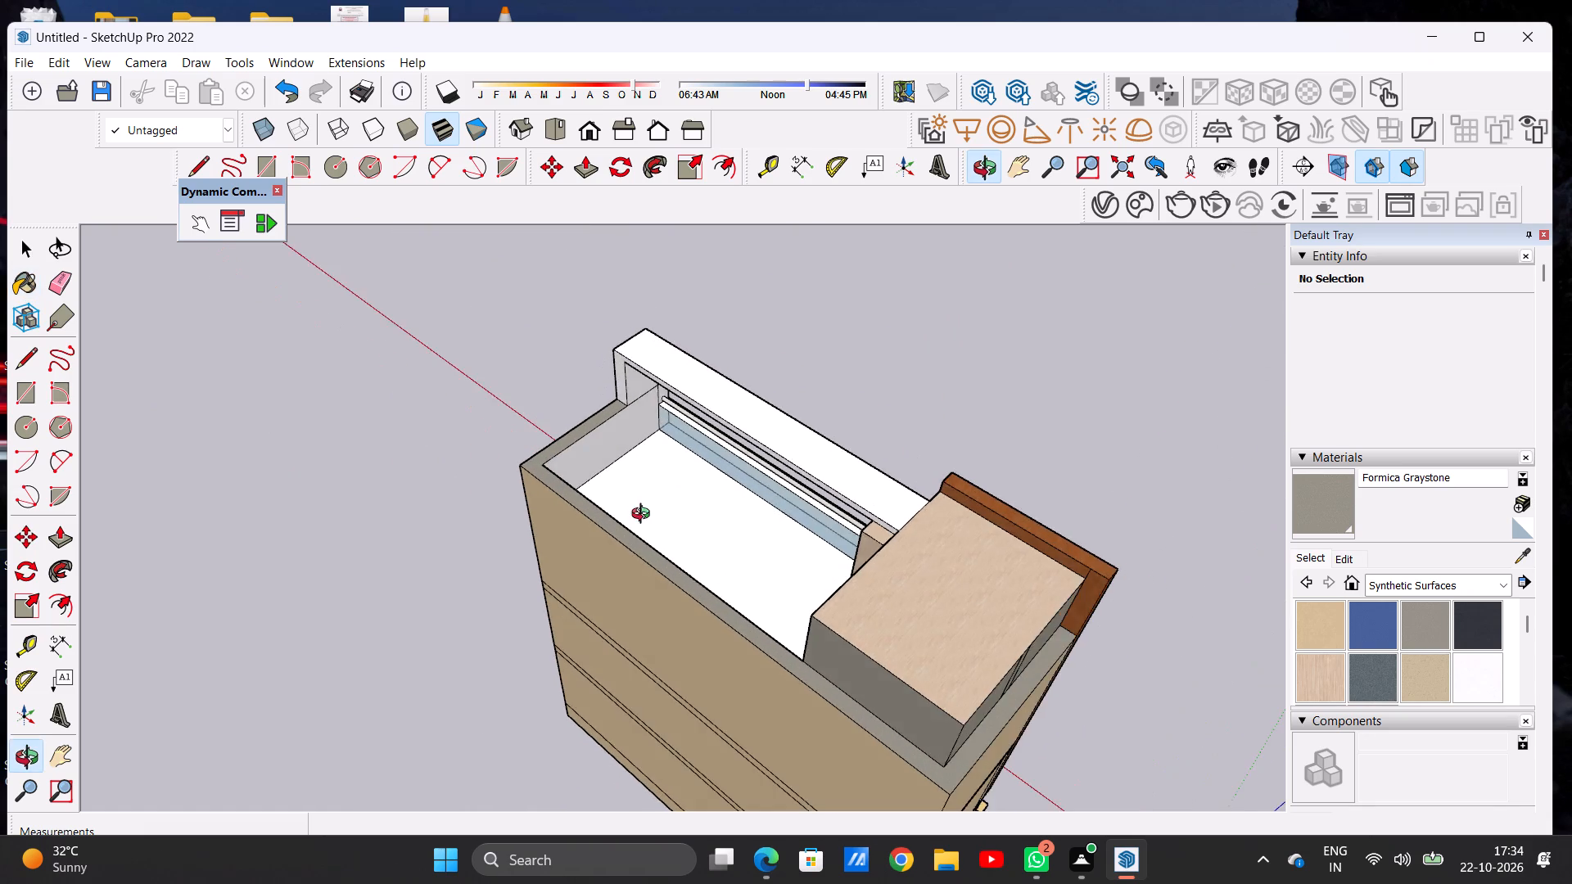
pyautogui.moveTo(644, 516); pyautogui.dragTo(0, 421, button='middle')
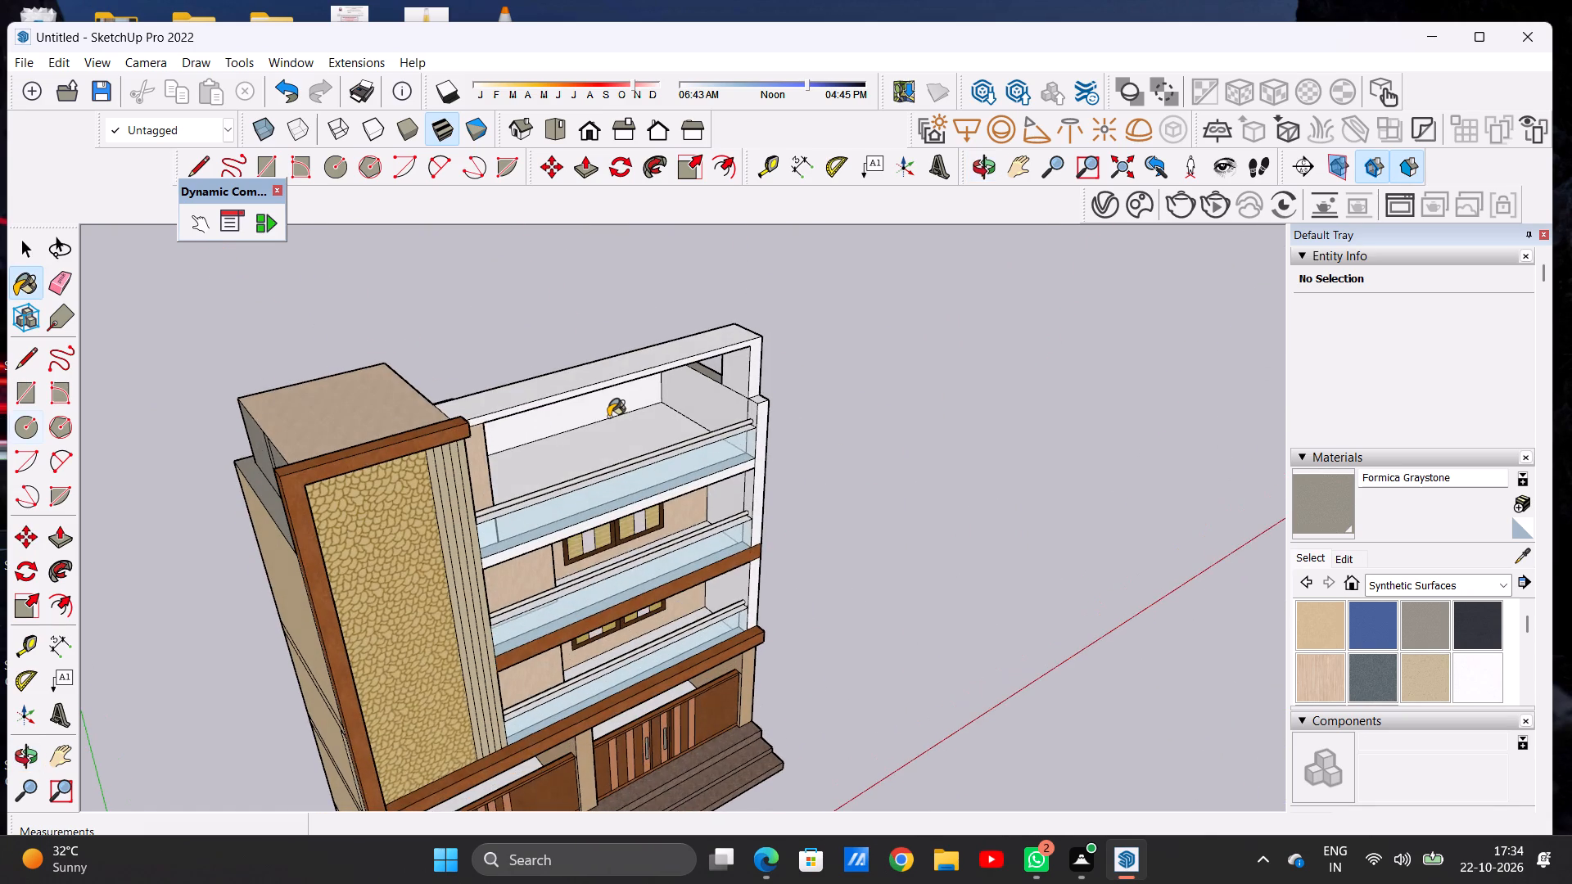
pyautogui.scroll(11, 608, 417)
pyautogui.scroll(-8, 612, 530)
pyautogui.moveTo(628, 534); pyautogui.dragTo(564, 371, button='middle')
pyautogui.moveTo(568, 426); pyautogui.dragTo(562, 510, button='middle')
pyautogui.scroll(4, 657, 455)
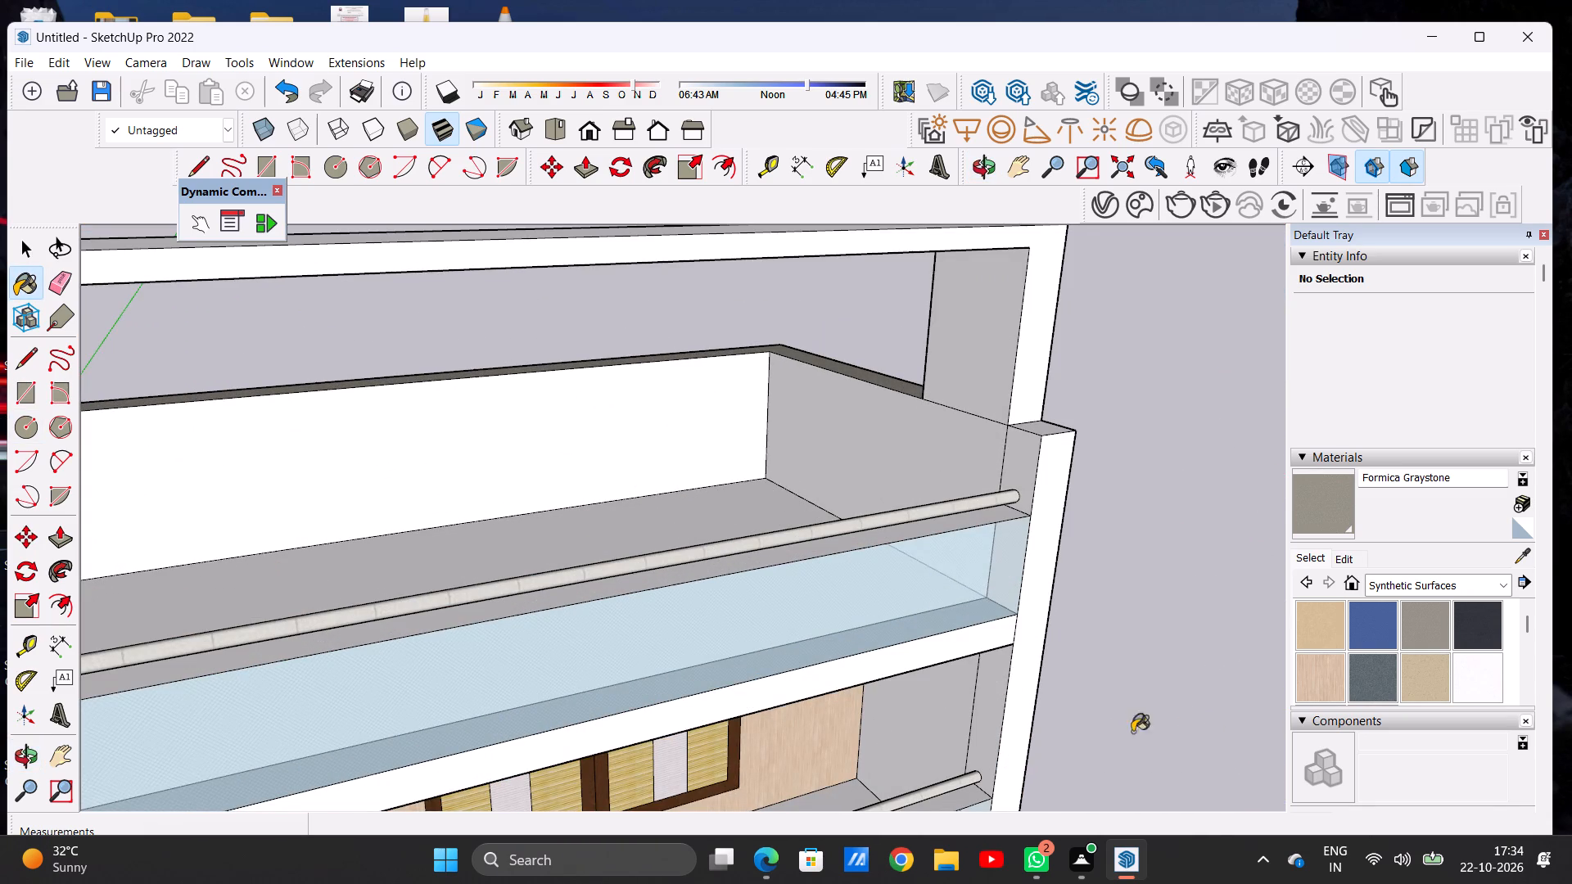
pyautogui.click(1426, 670)
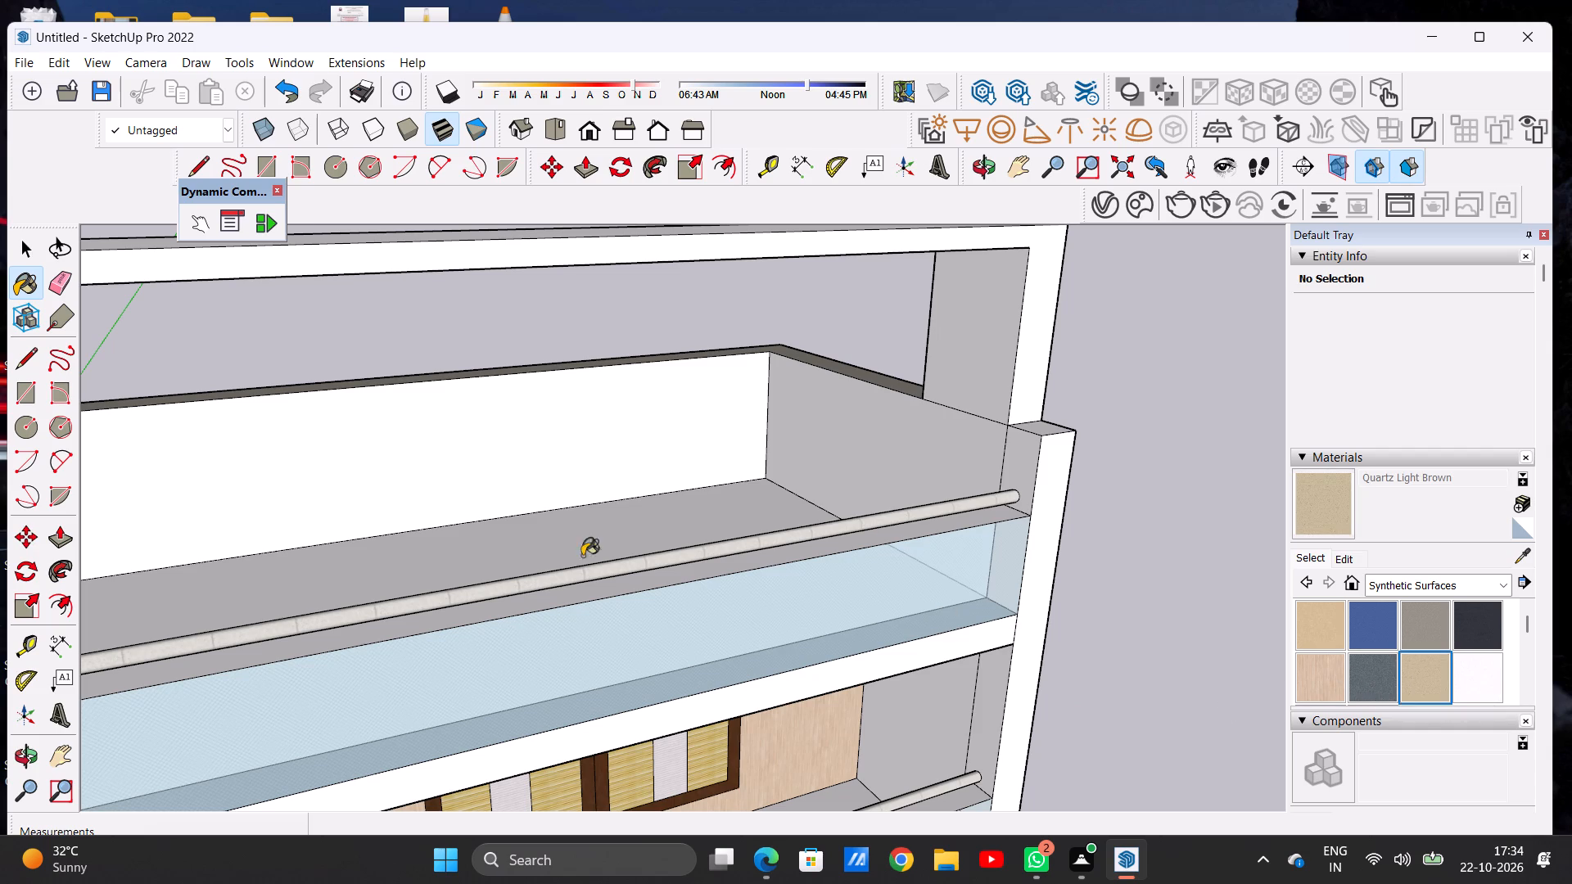
pyautogui.scroll(7, 294, 477)
pyautogui.click(296, 474)
pyautogui.scroll(-6, 348, 482)
pyautogui.click(1005, 452)
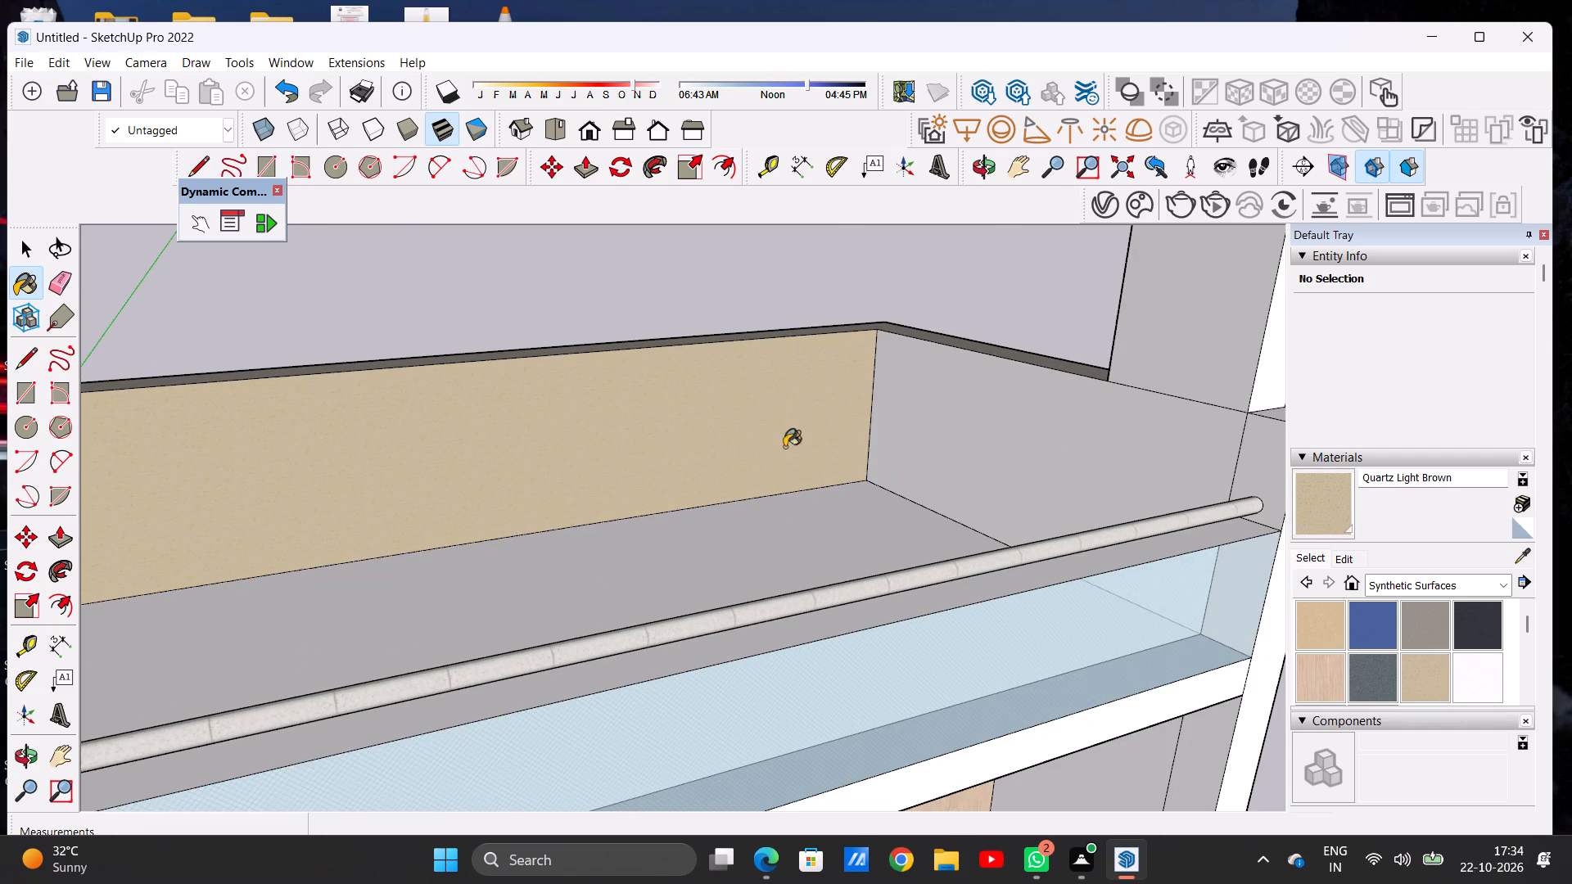
pyautogui.scroll(-8, 769, 449)
pyautogui.scroll(11, 928, 467)
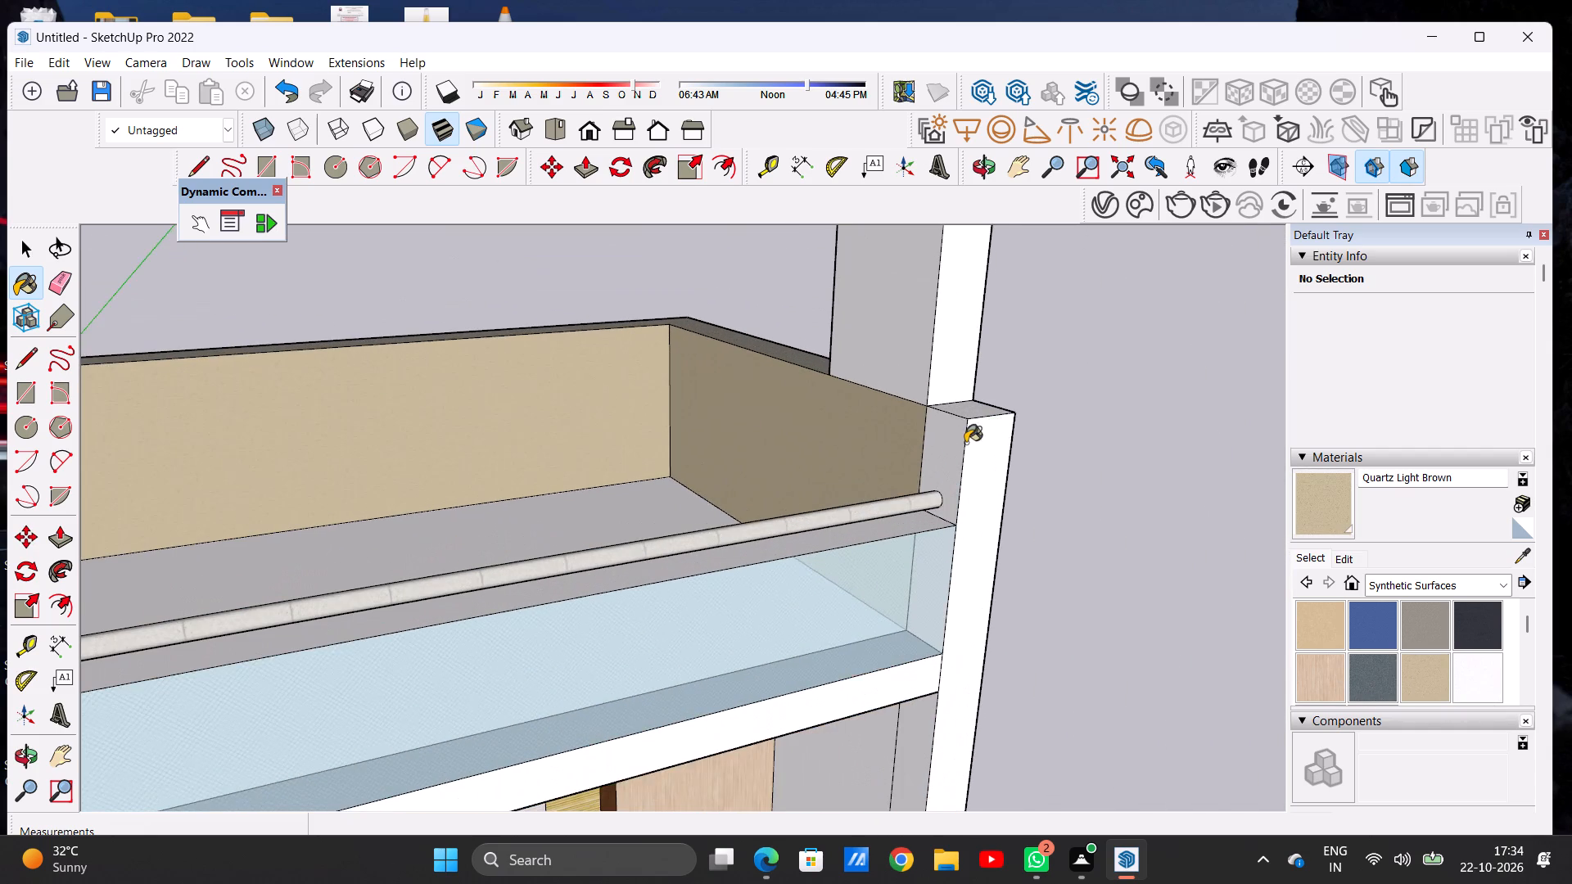
pyautogui.click(954, 447)
# Examine the rooftop frame, parapet side and front elevation for faces still left unpainted.
pyautogui.scroll(-13, 773, 453)
pyautogui.moveTo(701, 469); pyautogui.dragTo(29, 412, button='middle')
pyautogui.scroll(6, 730, 401)
pyautogui.moveTo(791, 473); pyautogui.dragTo(748, 501, button='middle')
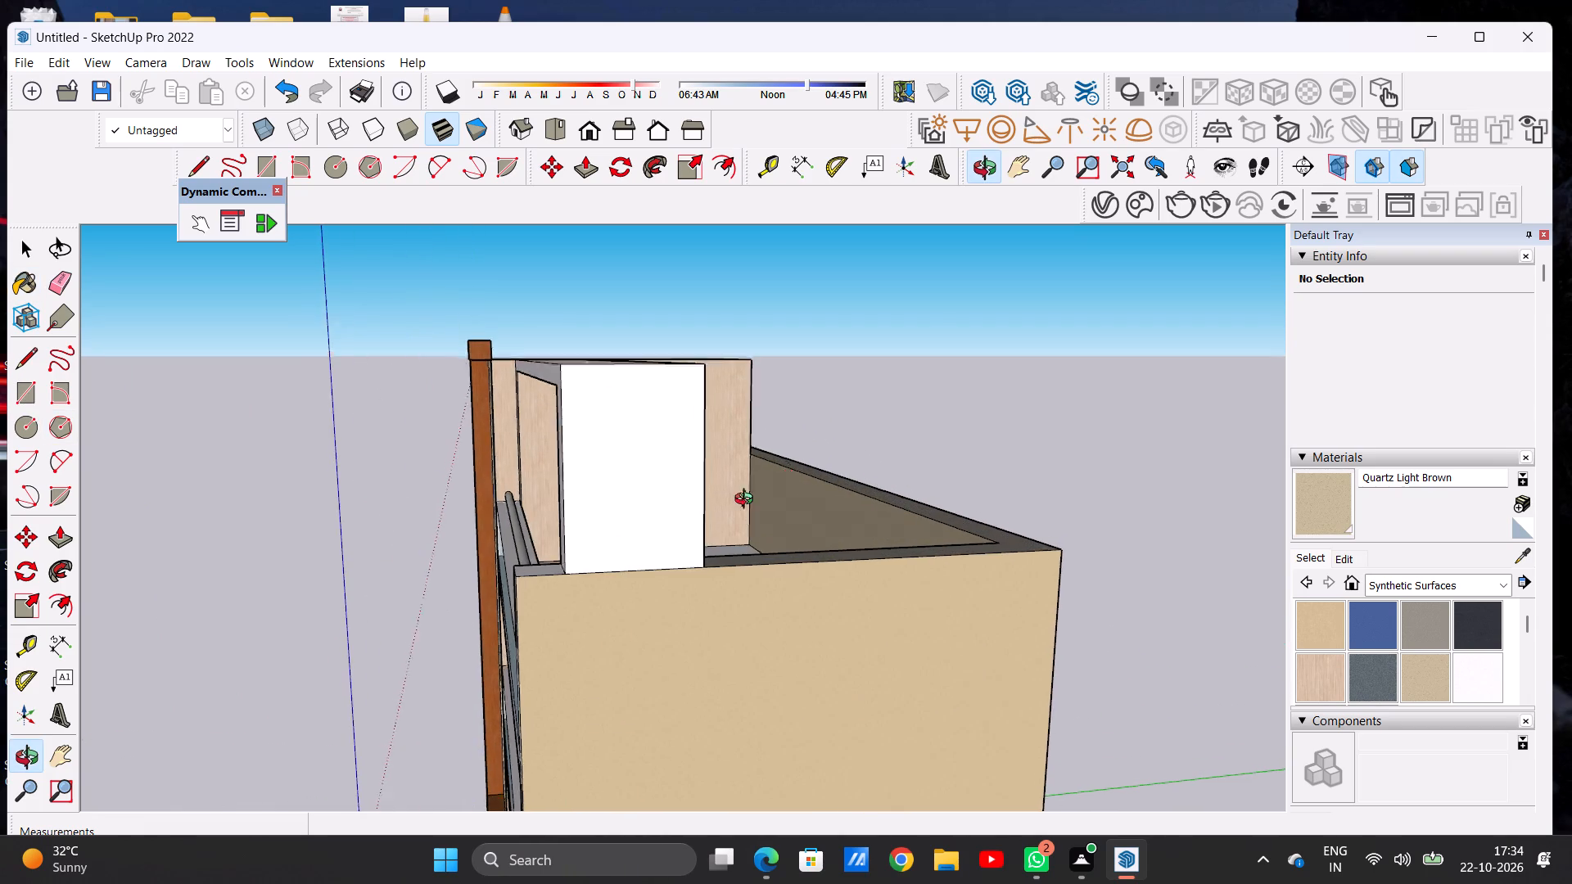
pyautogui.moveTo(748, 501); pyautogui.dragTo(420, 582, button='middle')
pyautogui.middleClick(420, 582)
pyautogui.moveTo(490, 600); pyautogui.dragTo(826, 552, button='middle')
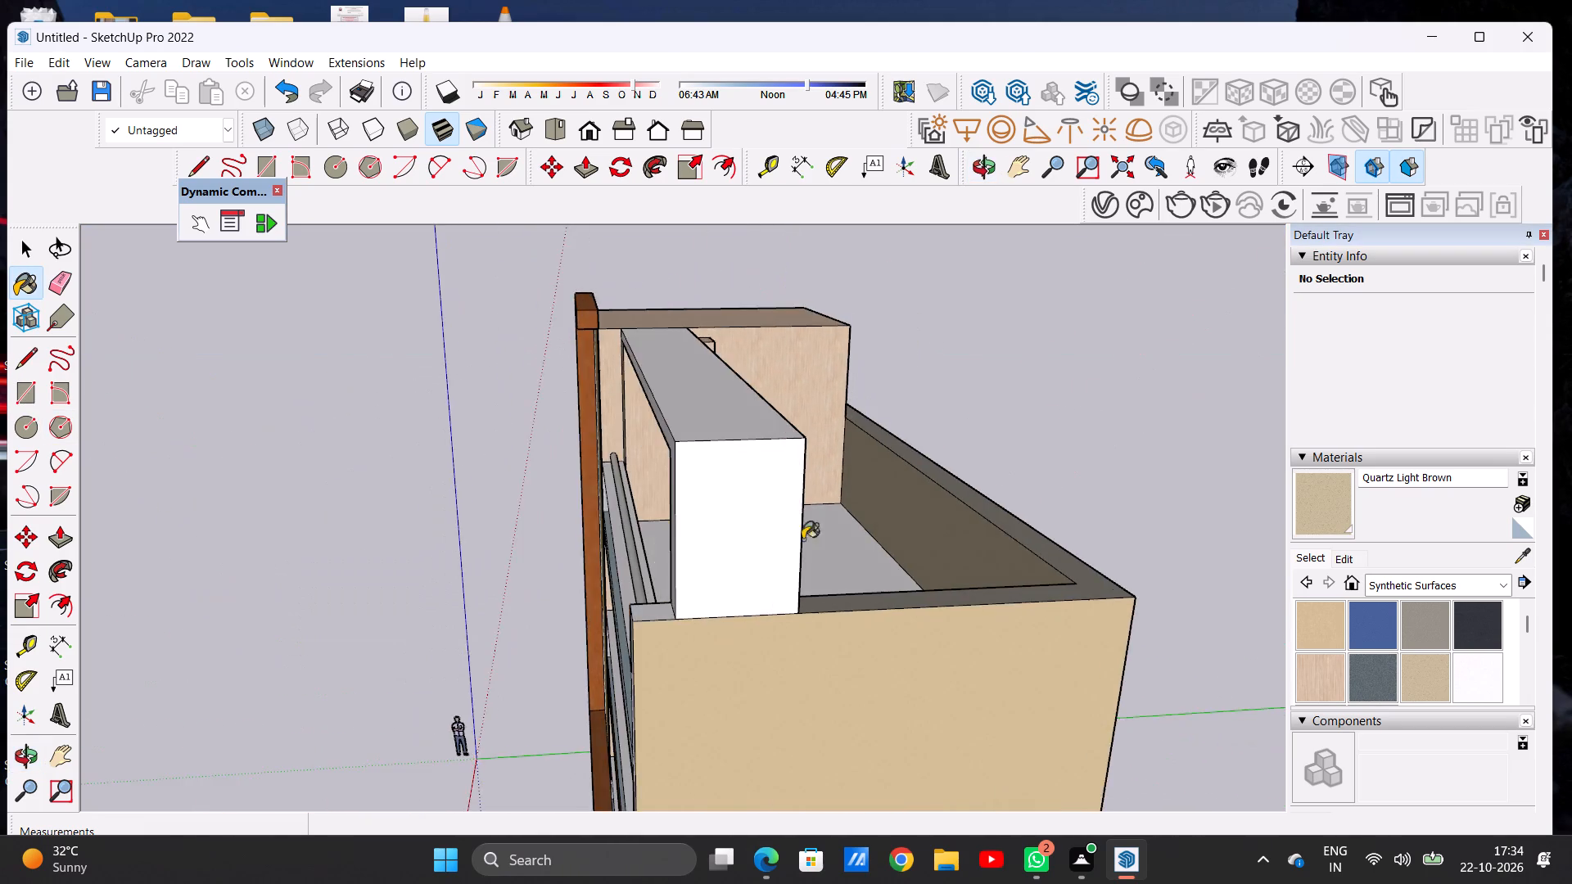
pyautogui.scroll(-6, 776, 538)
pyautogui.moveTo(562, 552); pyautogui.dragTo(1040, 530, button='middle')
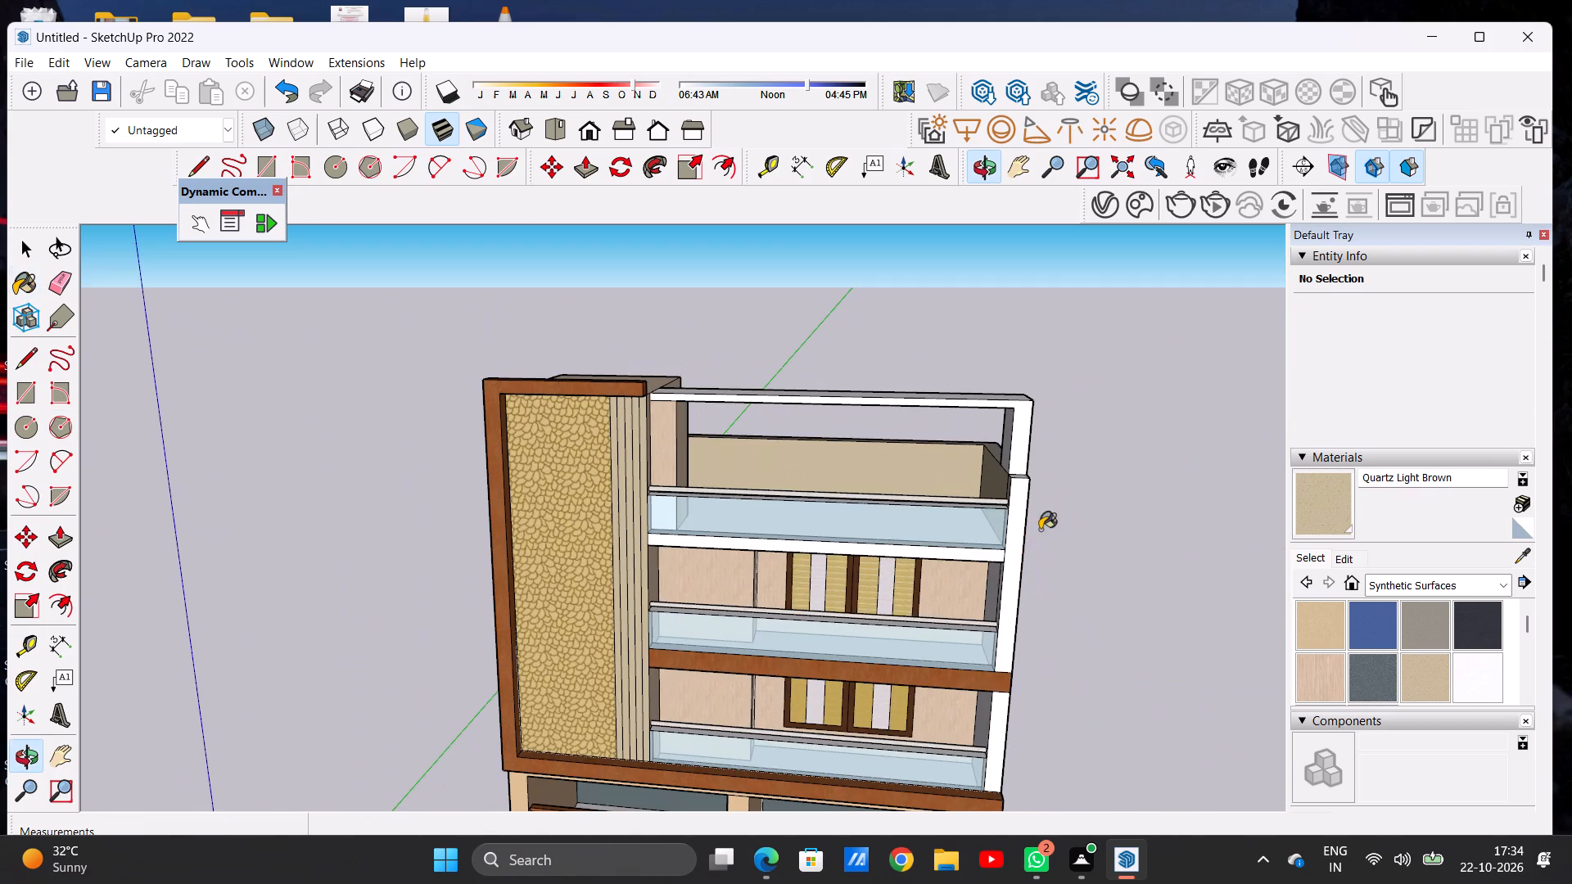
pyautogui.scroll(-9, 509, 528)
pyautogui.middleClick(835, 457)
pyautogui.scroll(-7, 835, 456)
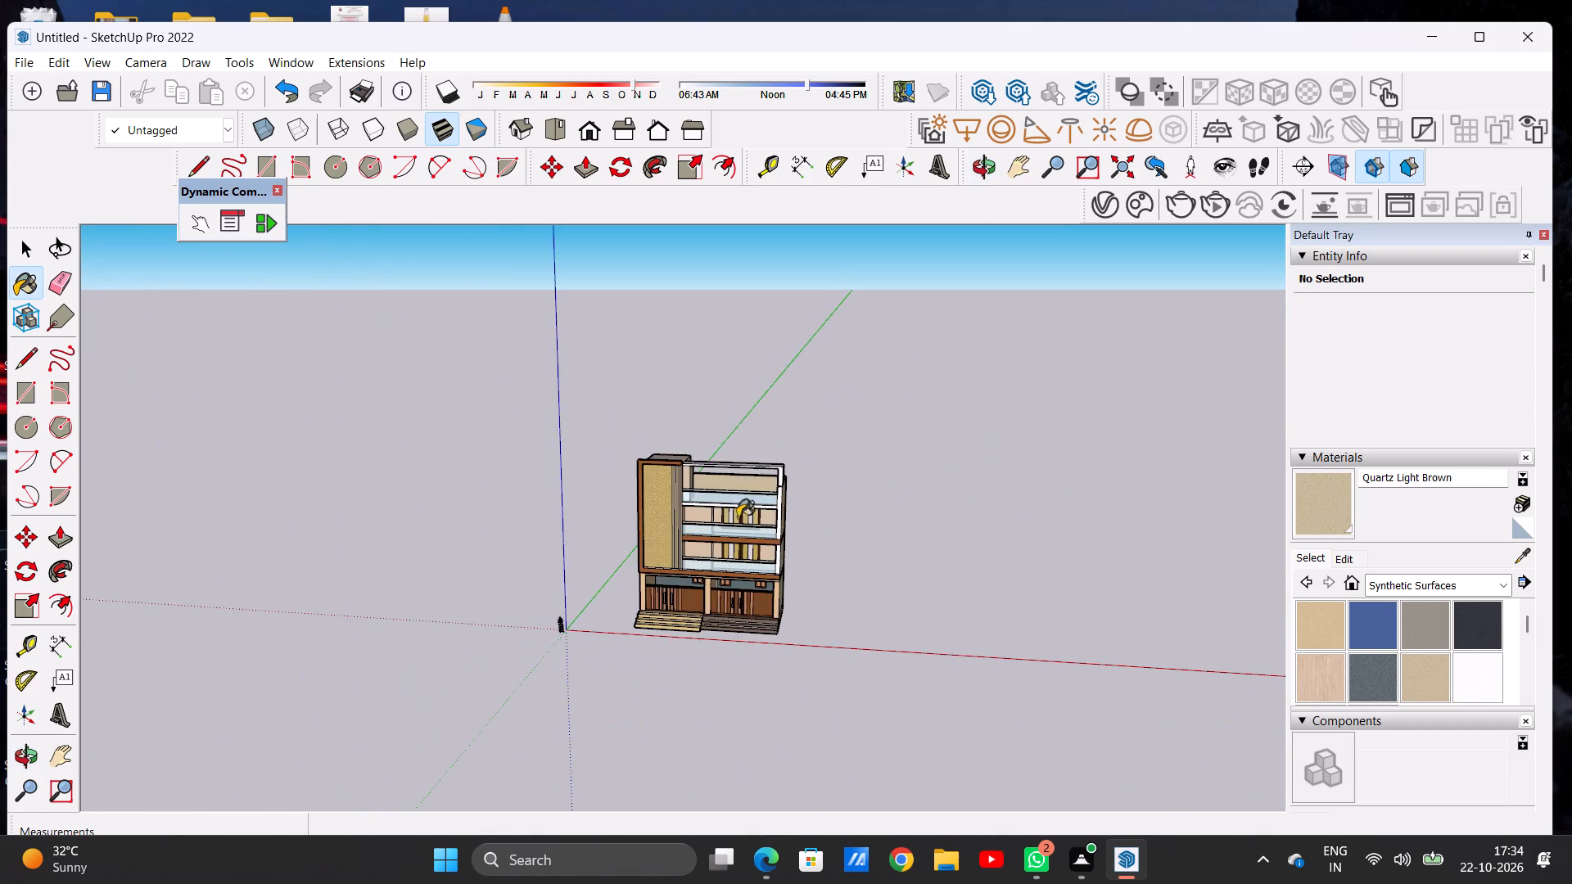
# Examine the building's stone-clad tower, balconies, roof frame and garage gates from front and angled views against the modern elevation brief.
pyautogui.scroll(12, 665, 517)
pyautogui.press('space')
pyautogui.scroll(-3, 664, 517)
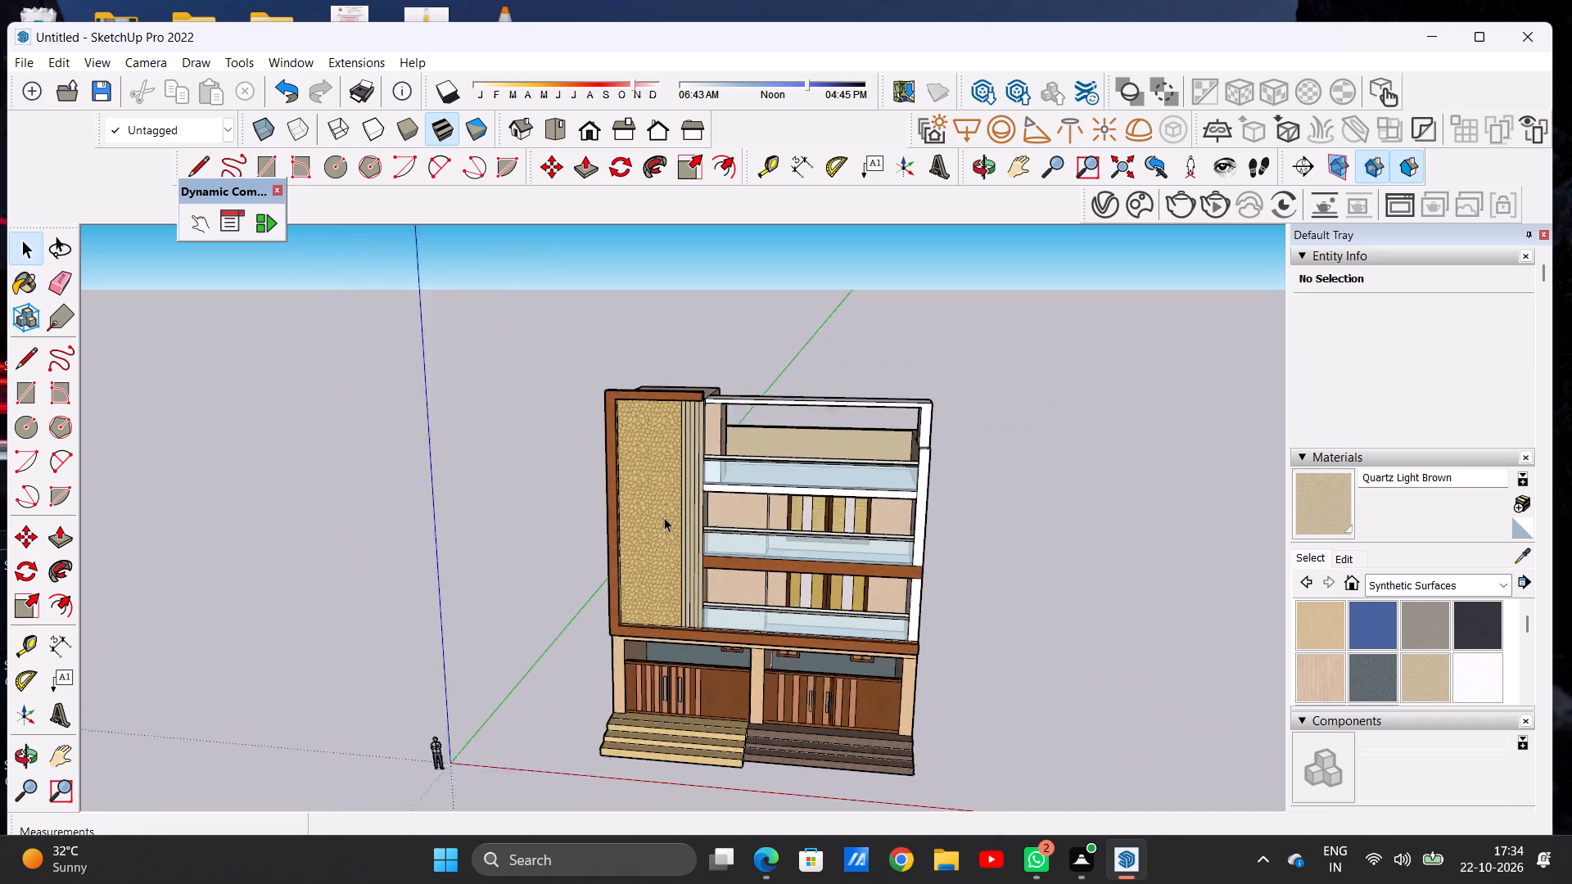
pyautogui.scroll(-2, 664, 517)
pyautogui.scroll(-6, 882, 591)
pyautogui.scroll(11, 814, 541)
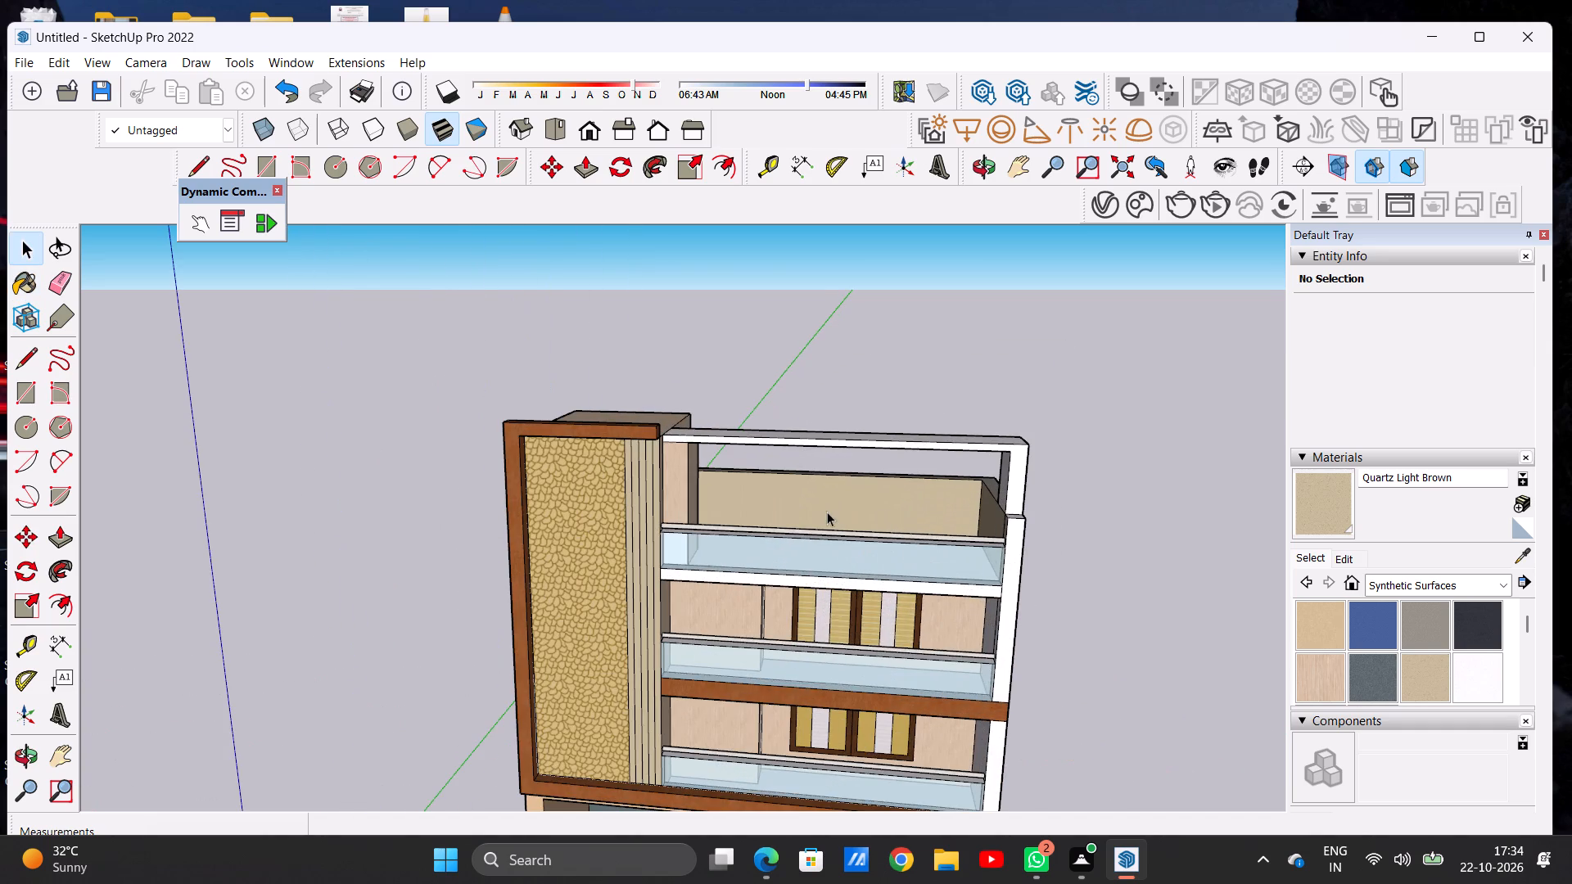
pyautogui.moveTo(831, 447); pyautogui.dragTo(1034, 477, button='middle')
pyautogui.moveTo(529, 507); pyautogui.dragTo(399, 499, button='middle')
pyautogui.scroll(-6, 689, 515)
pyautogui.moveTo(767, 521); pyautogui.dragTo(571, 490, button='middle')
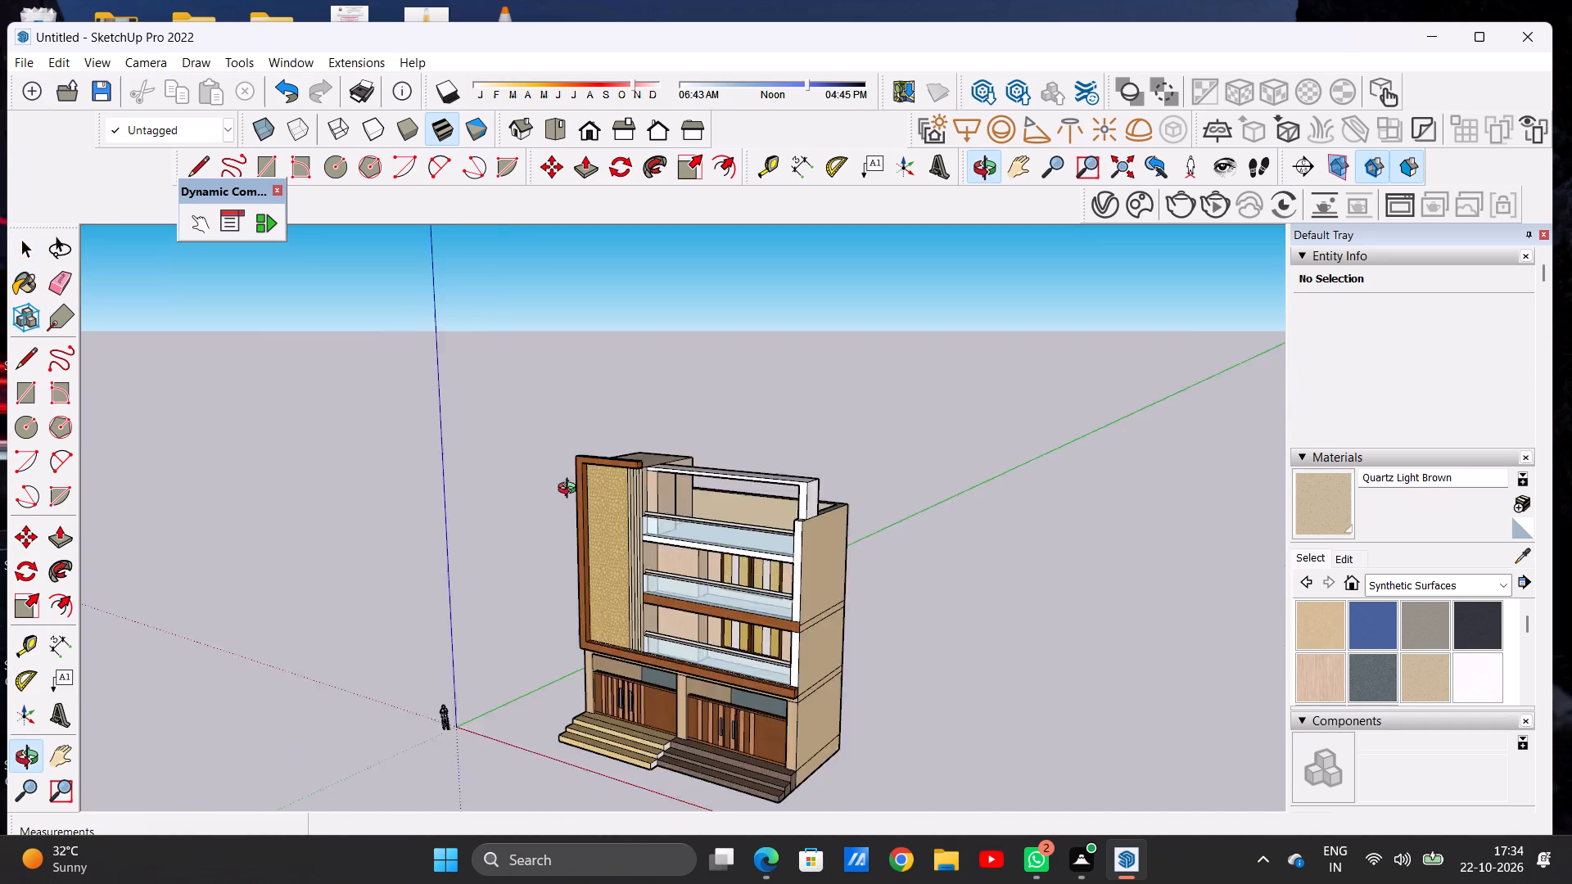
pyautogui.moveTo(571, 490); pyautogui.dragTo(762, 490, button='middle')
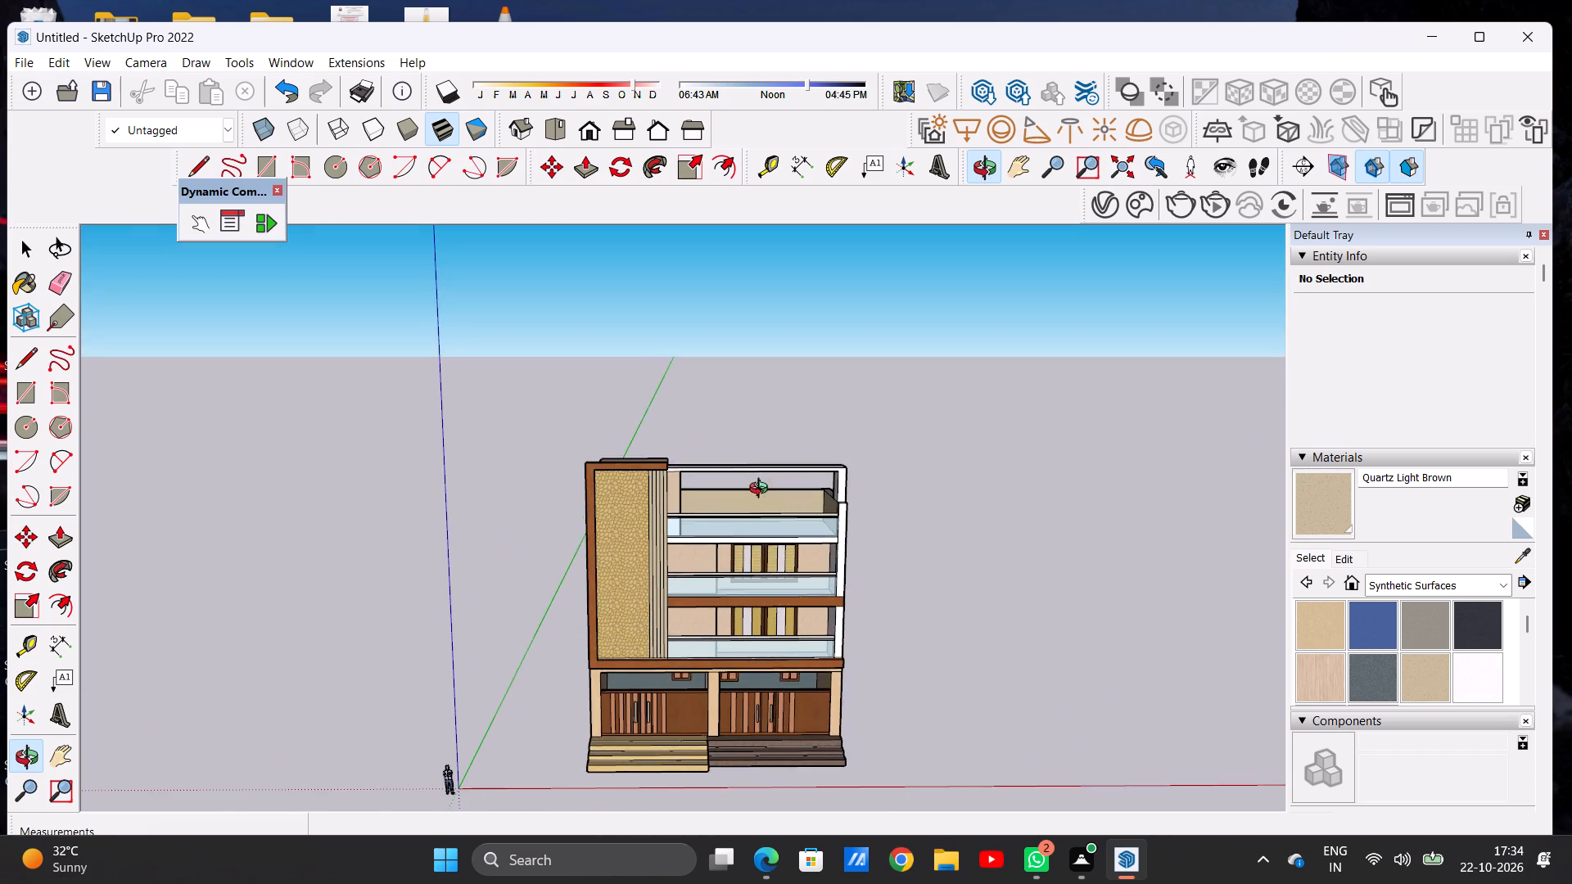
pyautogui.moveTo(762, 490); pyautogui.dragTo(751, 471, button='middle')
pyautogui.scroll(6, 702, 525)
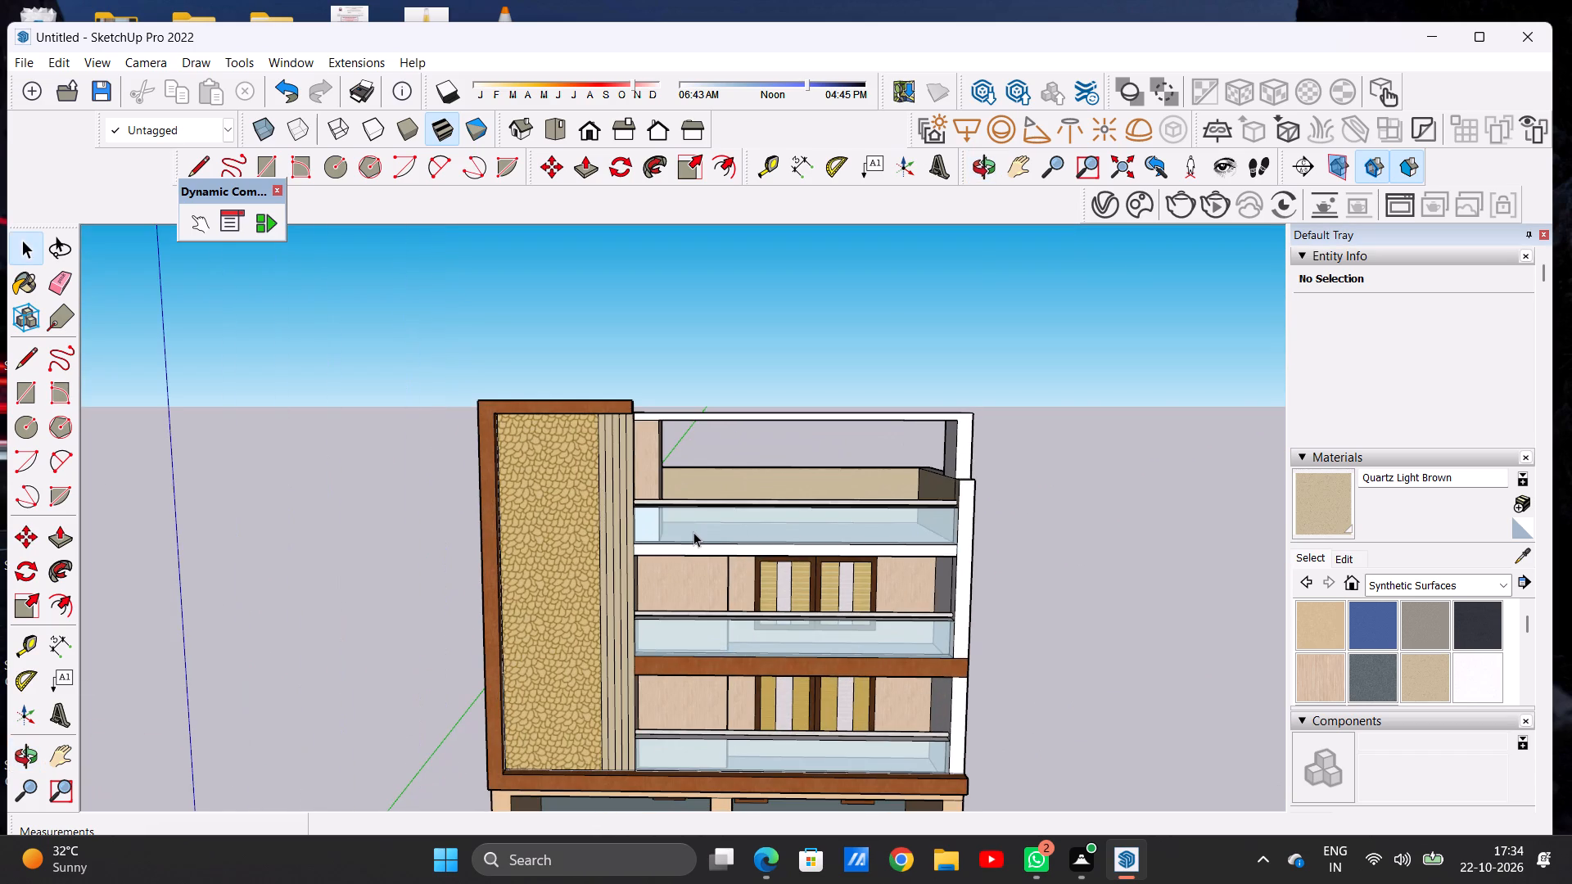
pyautogui.scroll(-3, 693, 532)
pyautogui.scroll(1, 693, 532)
pyautogui.scroll(-5, 693, 532)
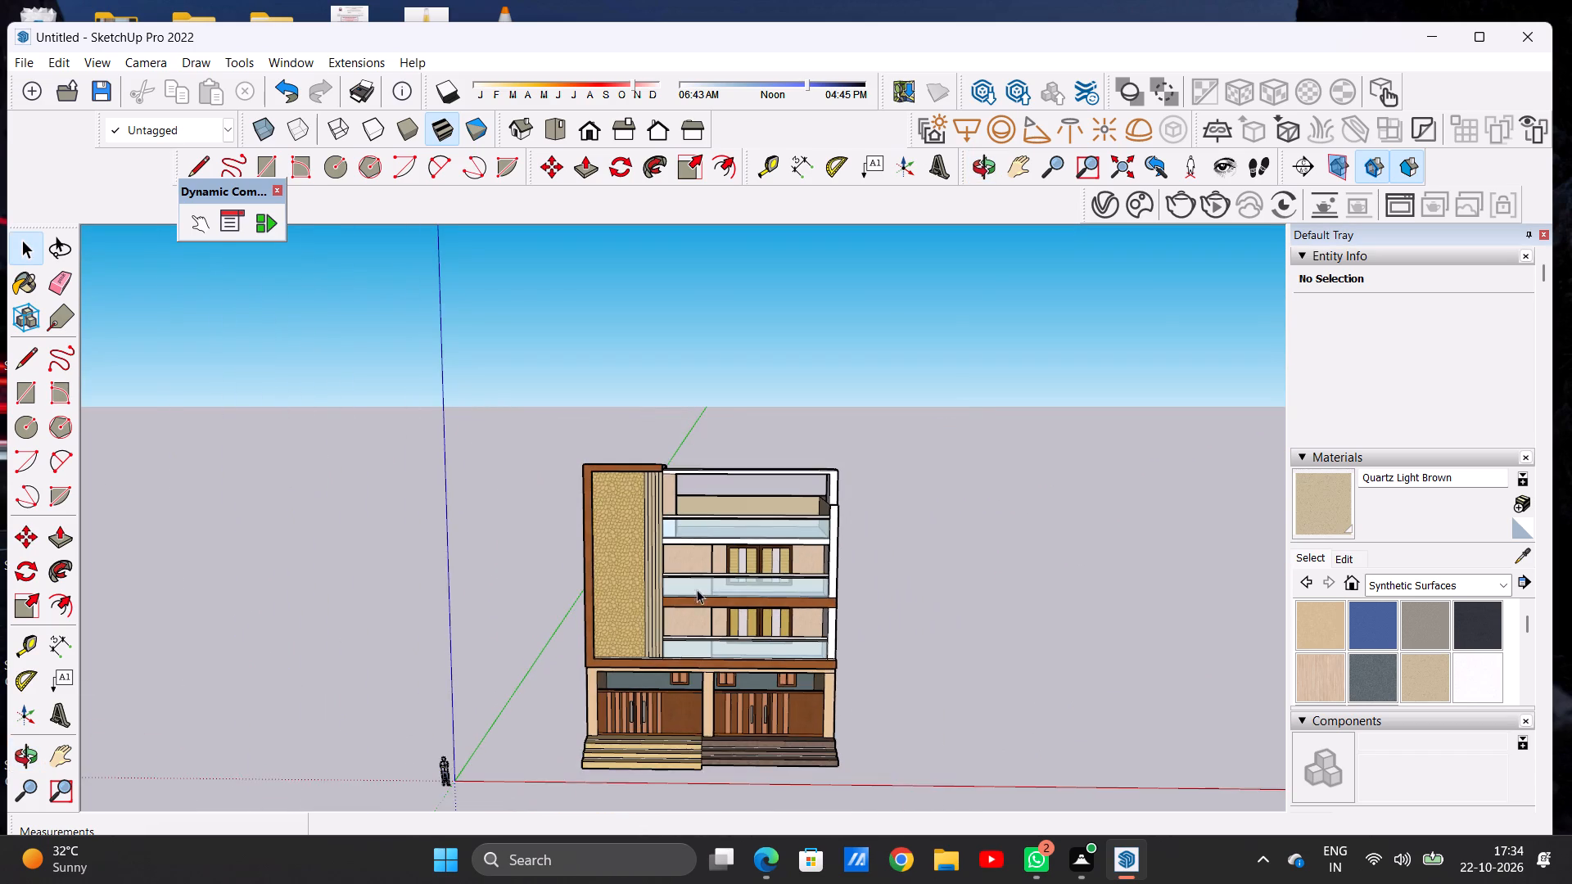
pyautogui.scroll(7, 697, 656)
pyautogui.scroll(-8, 712, 387)
pyautogui.scroll(6, 777, 543)
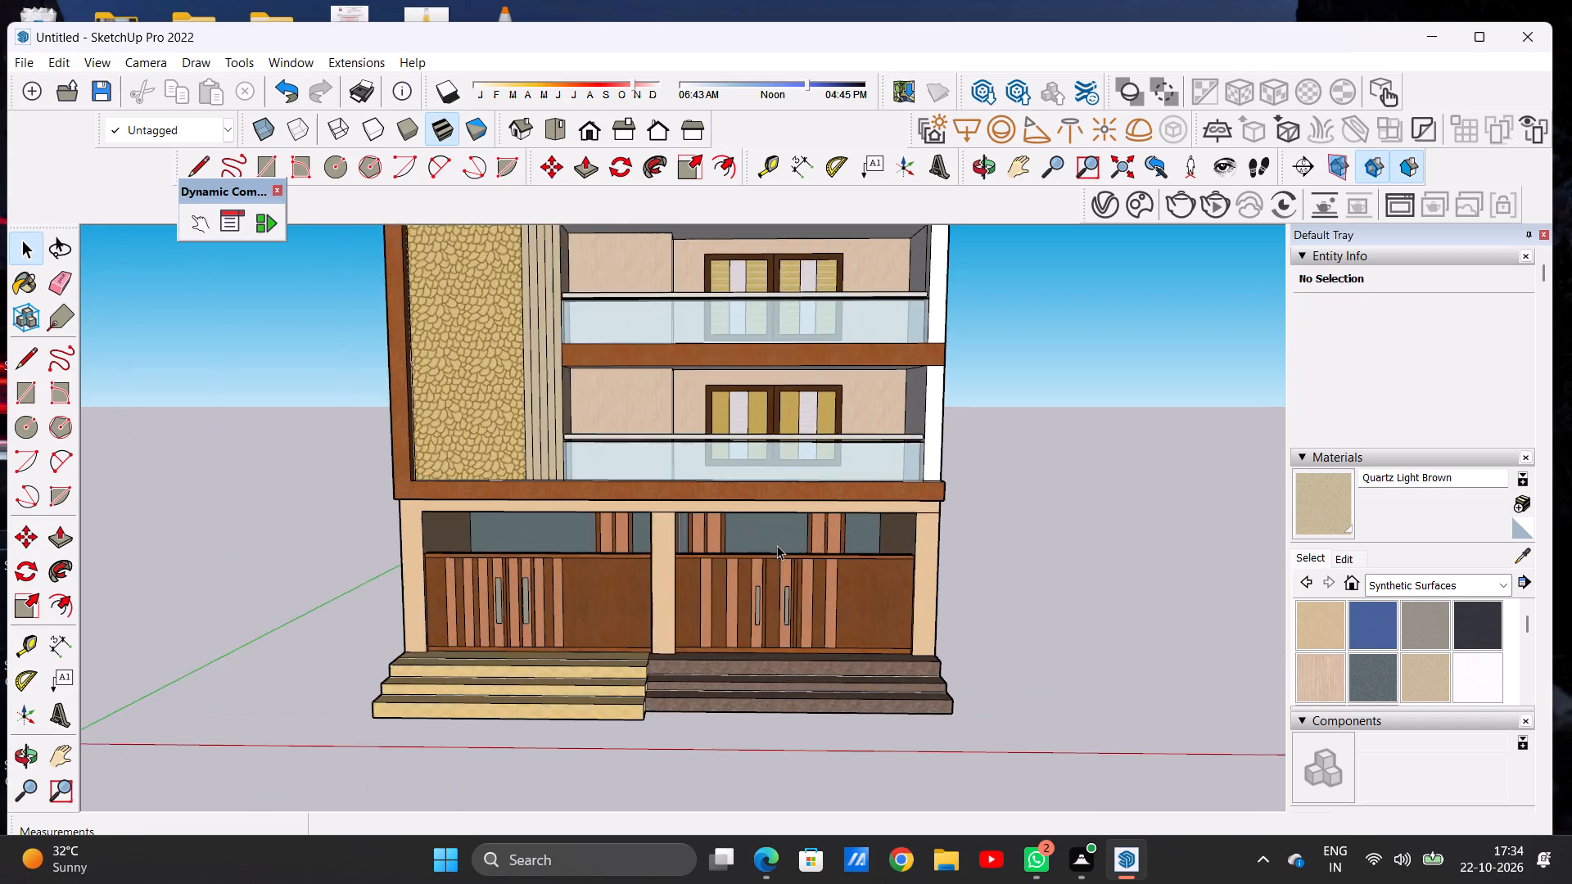
pyautogui.scroll(-7, 777, 547)
pyautogui.scroll(7, 760, 385)
pyautogui.moveTo(726, 463); pyautogui.dragTo(719, 466, button='middle')
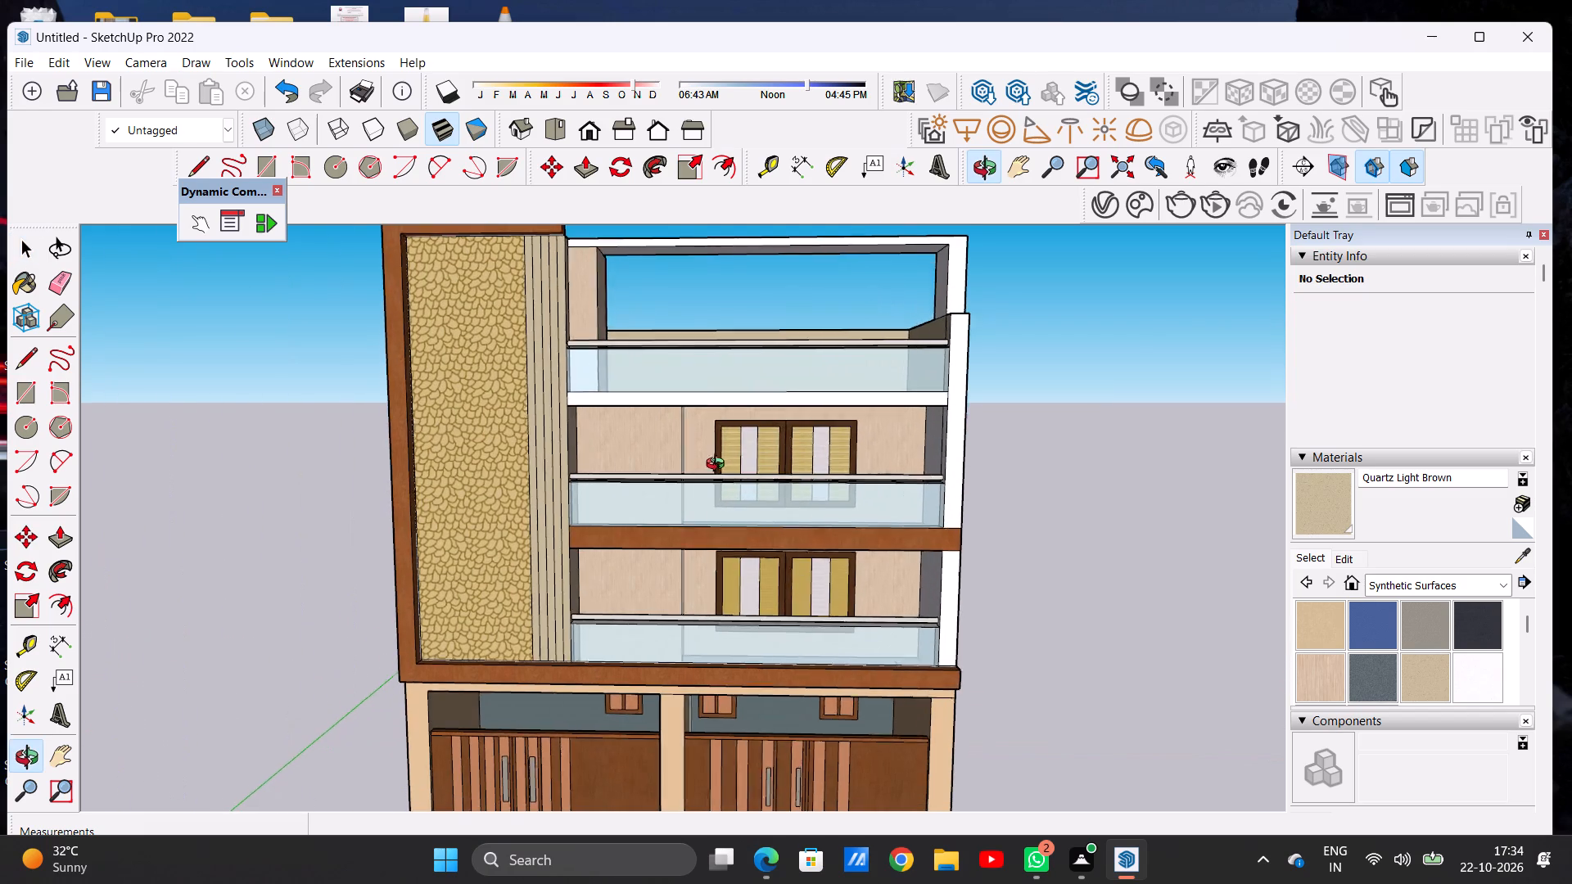
pyautogui.moveTo(719, 466); pyautogui.dragTo(740, 474, button='middle')
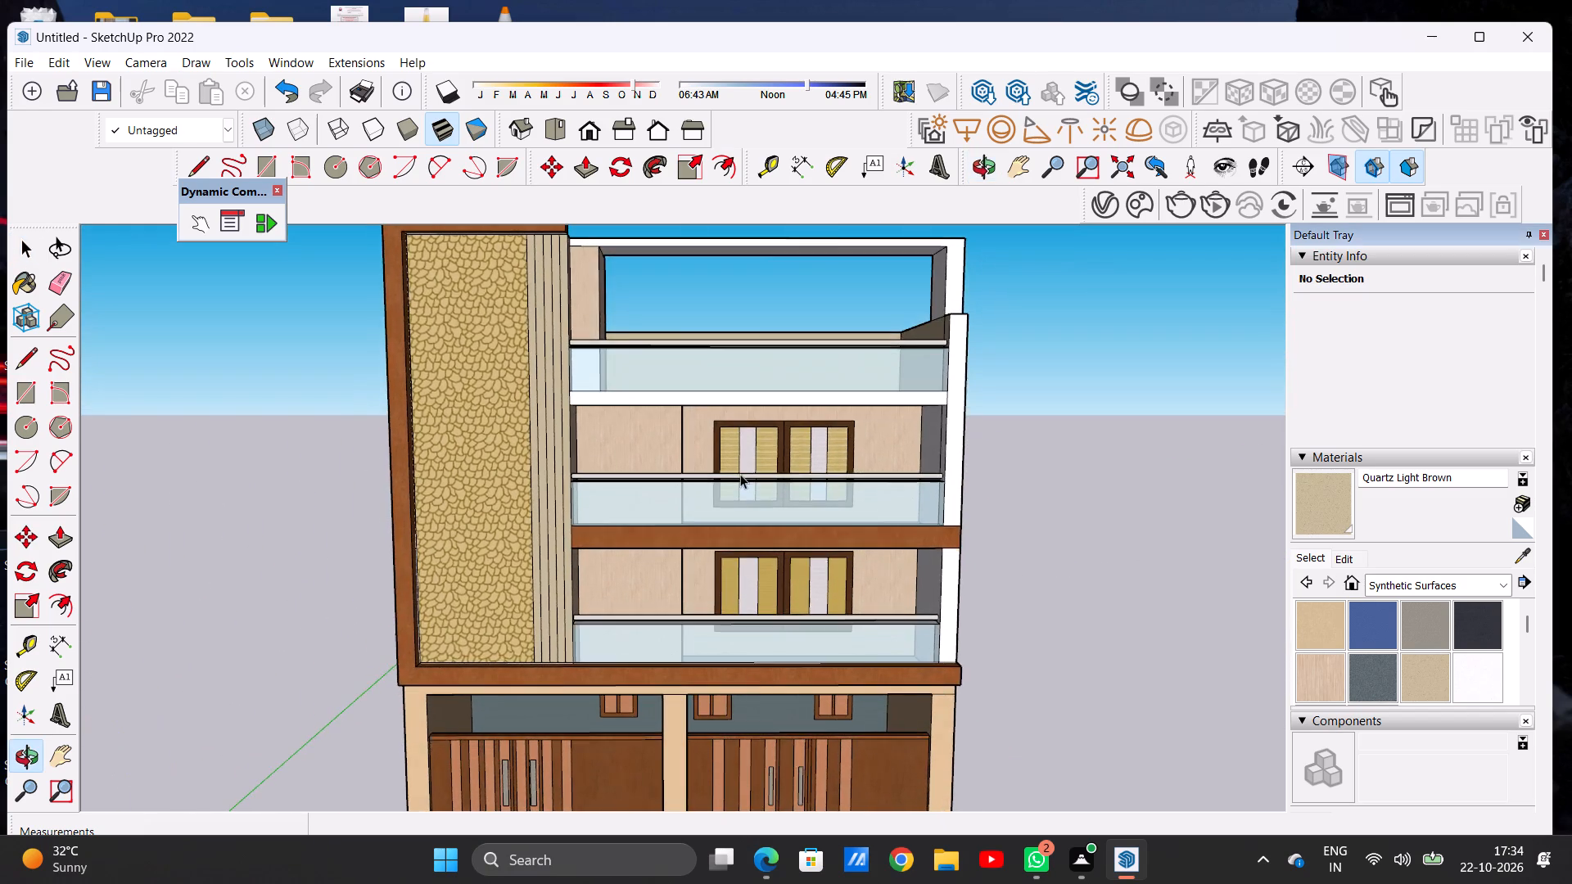
pyautogui.scroll(-10, 717, 446)
pyautogui.moveTo(861, 442); pyautogui.dragTo(721, 487, button='middle')
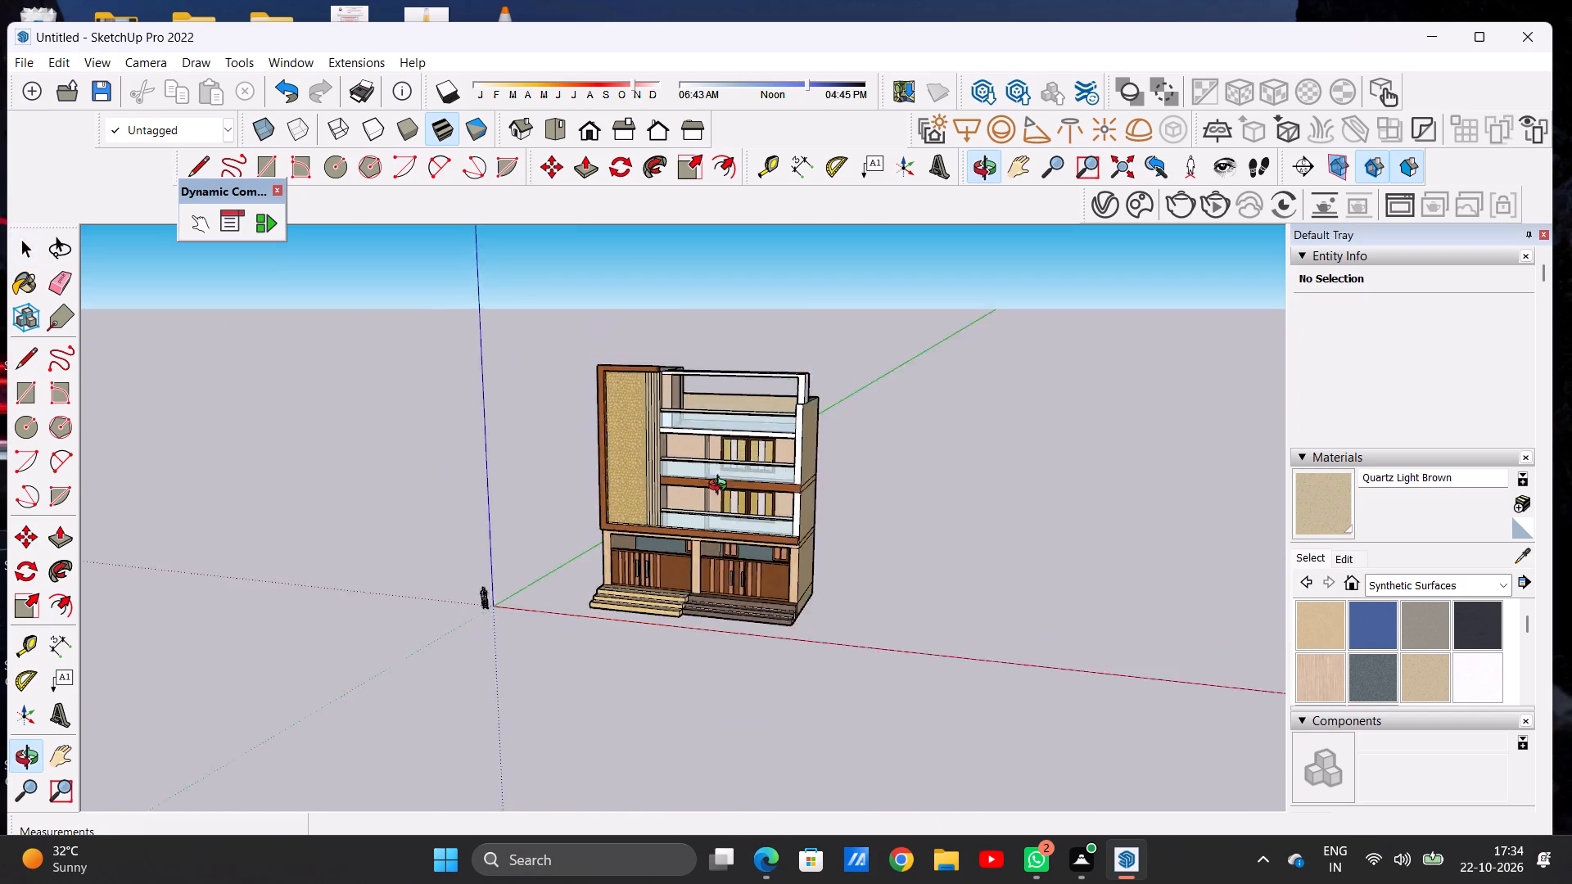
pyautogui.moveTo(721, 487); pyautogui.dragTo(732, 503, button='middle')
pyautogui.moveTo(548, 476); pyautogui.dragTo(695, 530, button='middle')
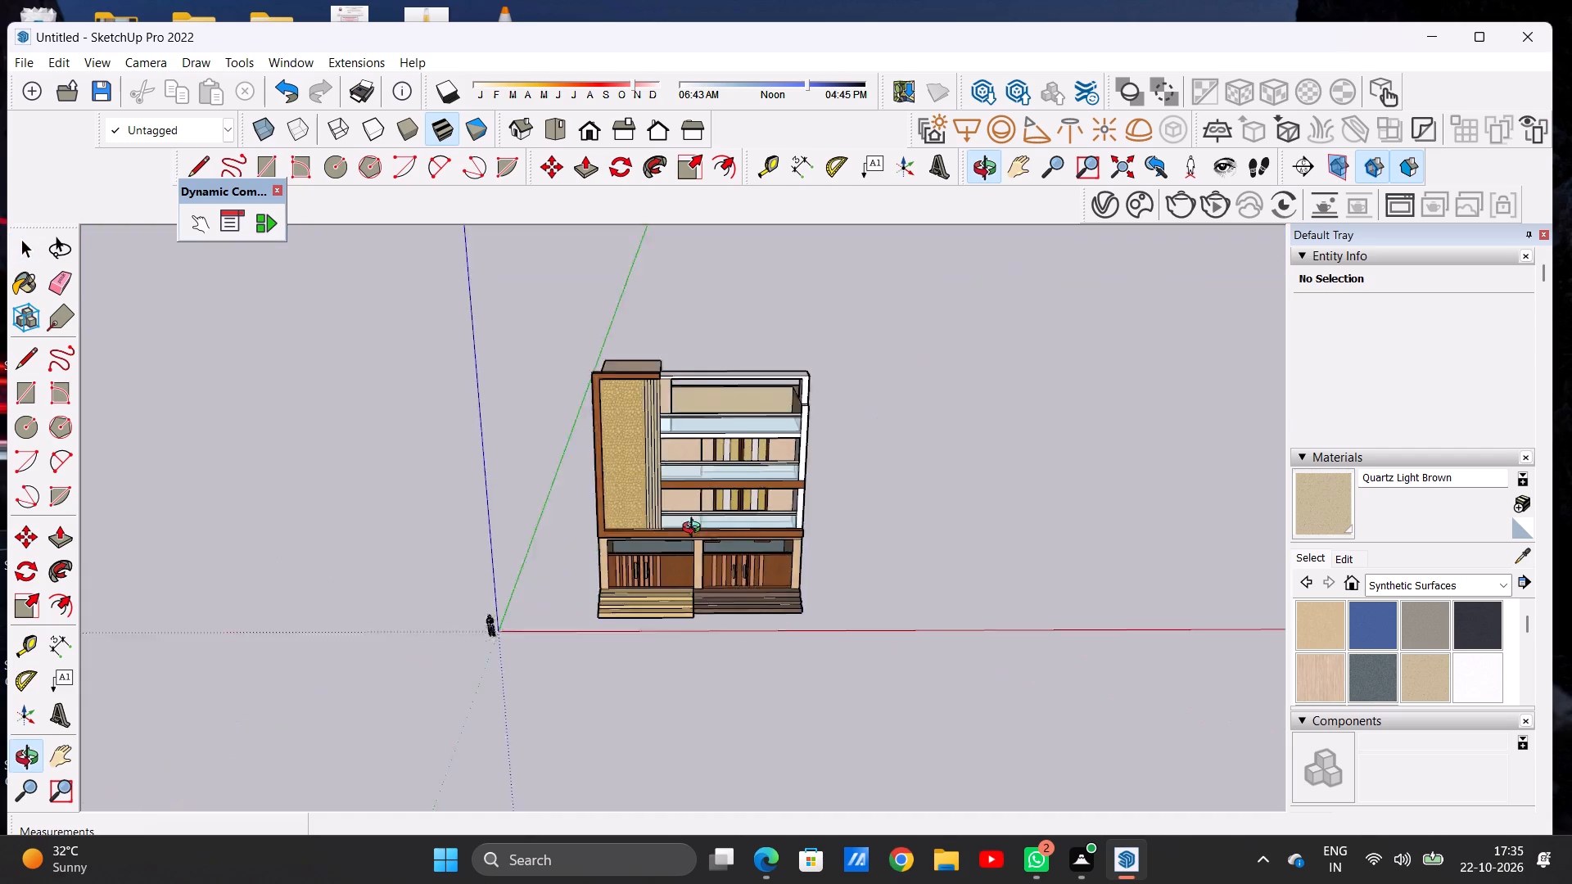
pyautogui.moveTo(695, 530); pyautogui.dragTo(654, 511, button='middle')
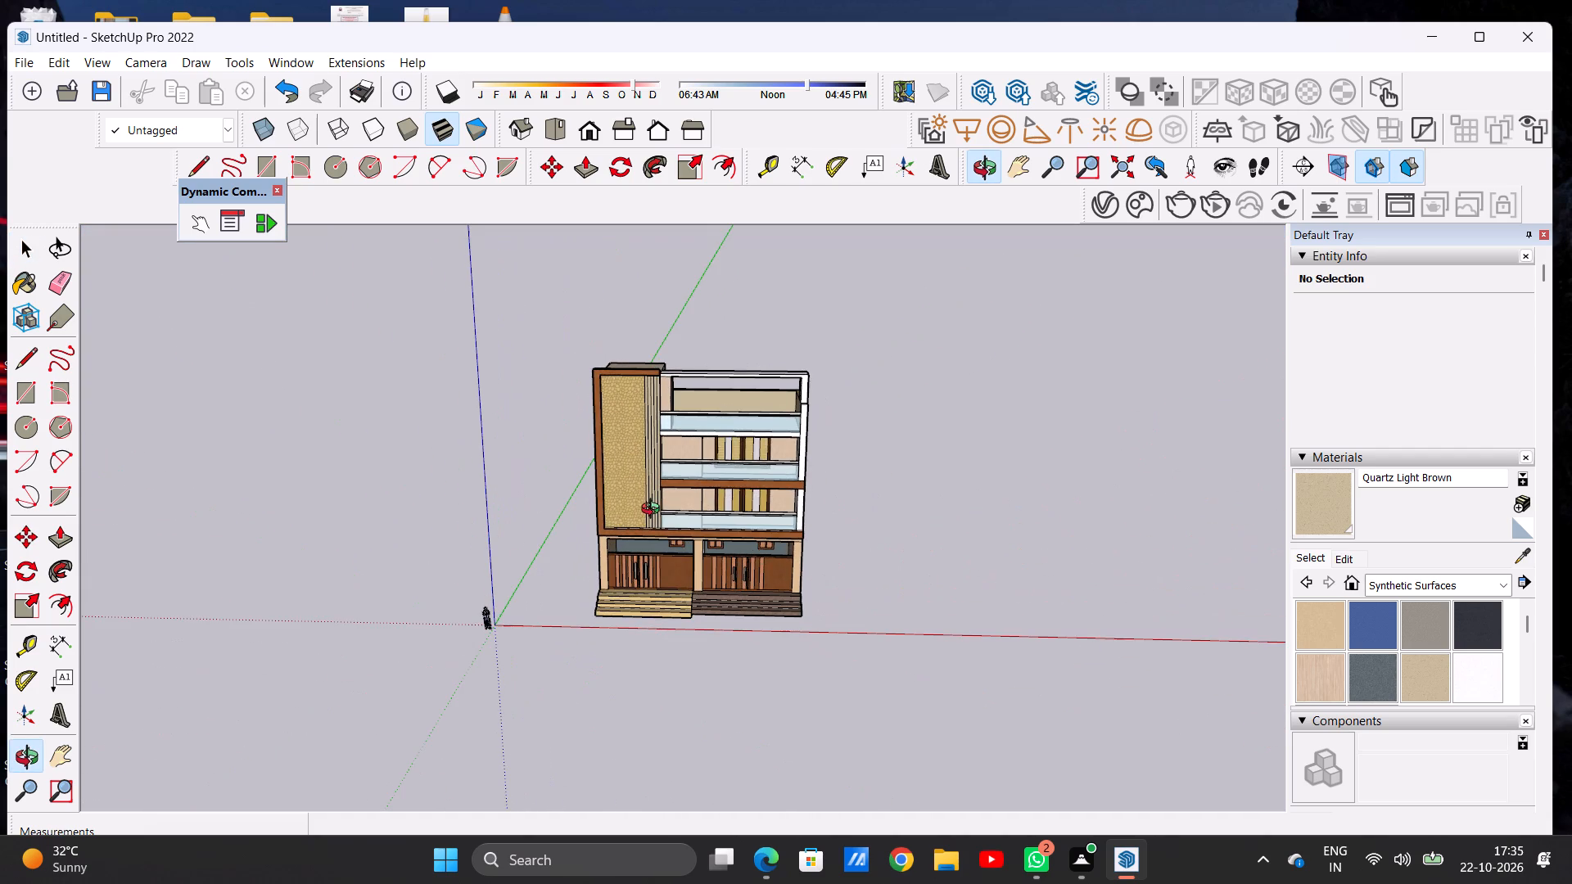
pyautogui.moveTo(654, 511); pyautogui.dragTo(653, 511, button='middle')
pyautogui.scroll(7, 743, 544)
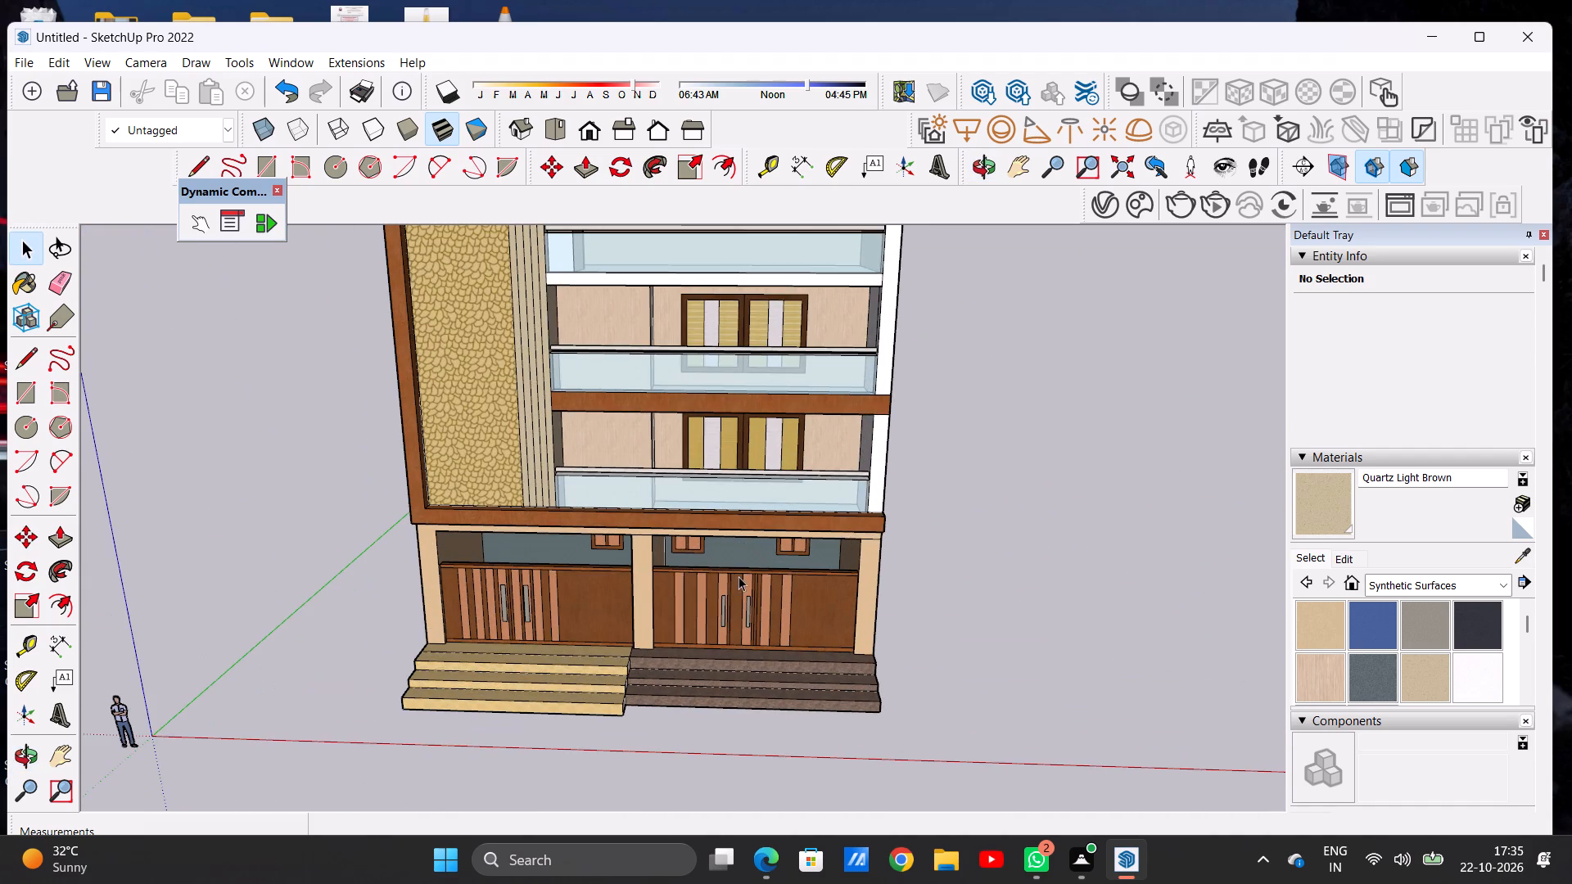
pyautogui.moveTo(739, 576); pyautogui.dragTo(729, 480, button='middle')
pyautogui.scroll(-6, 693, 574)
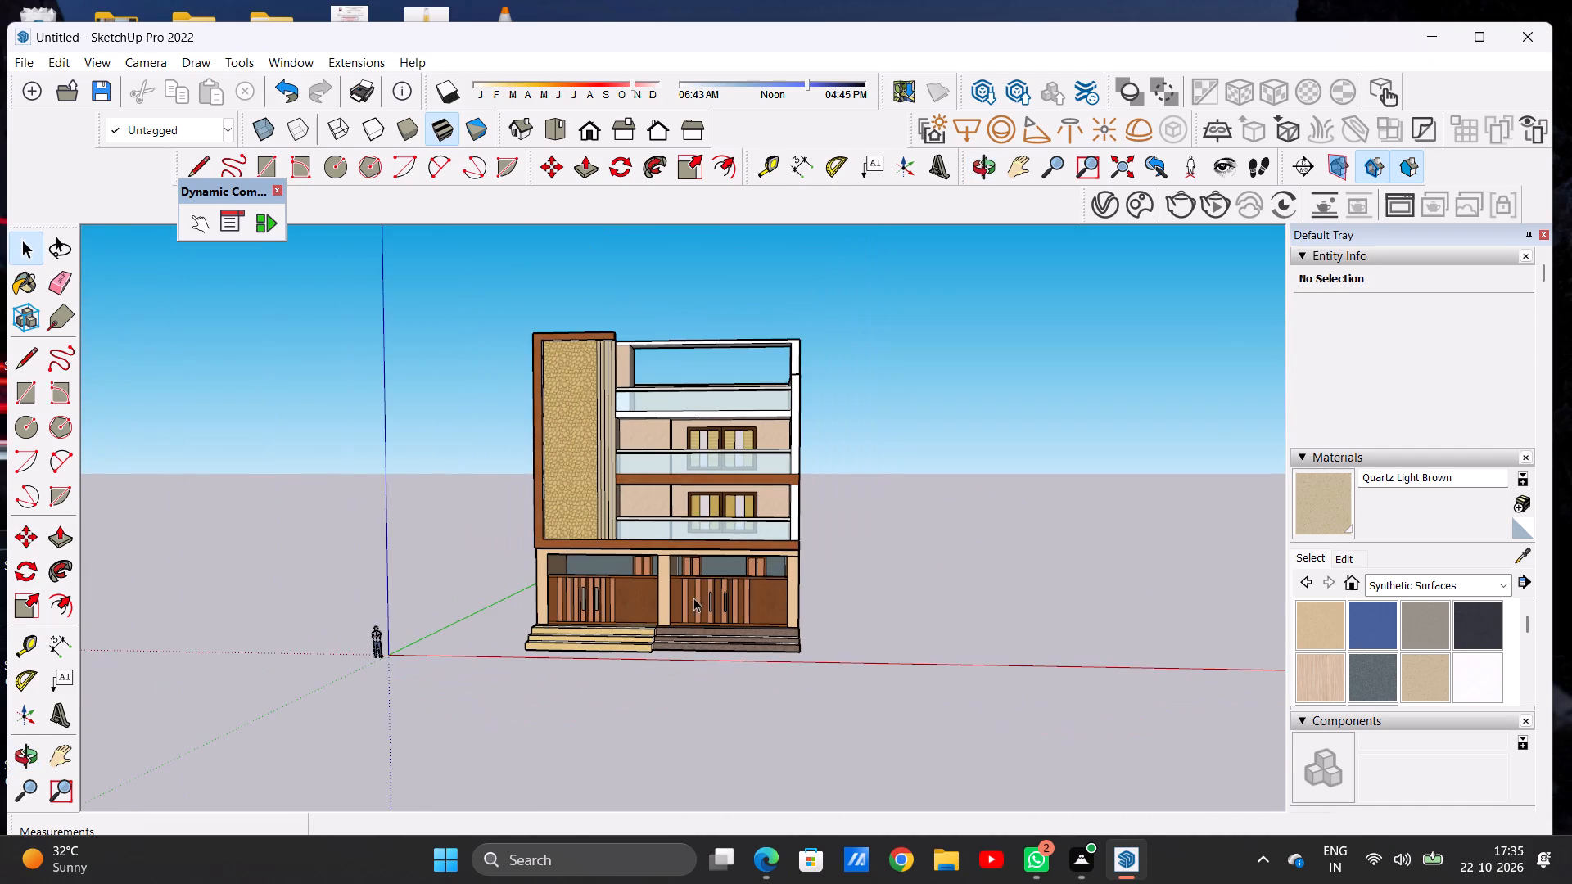
pyautogui.scroll(1, 692, 395)
pyautogui.scroll(-1, 692, 395)
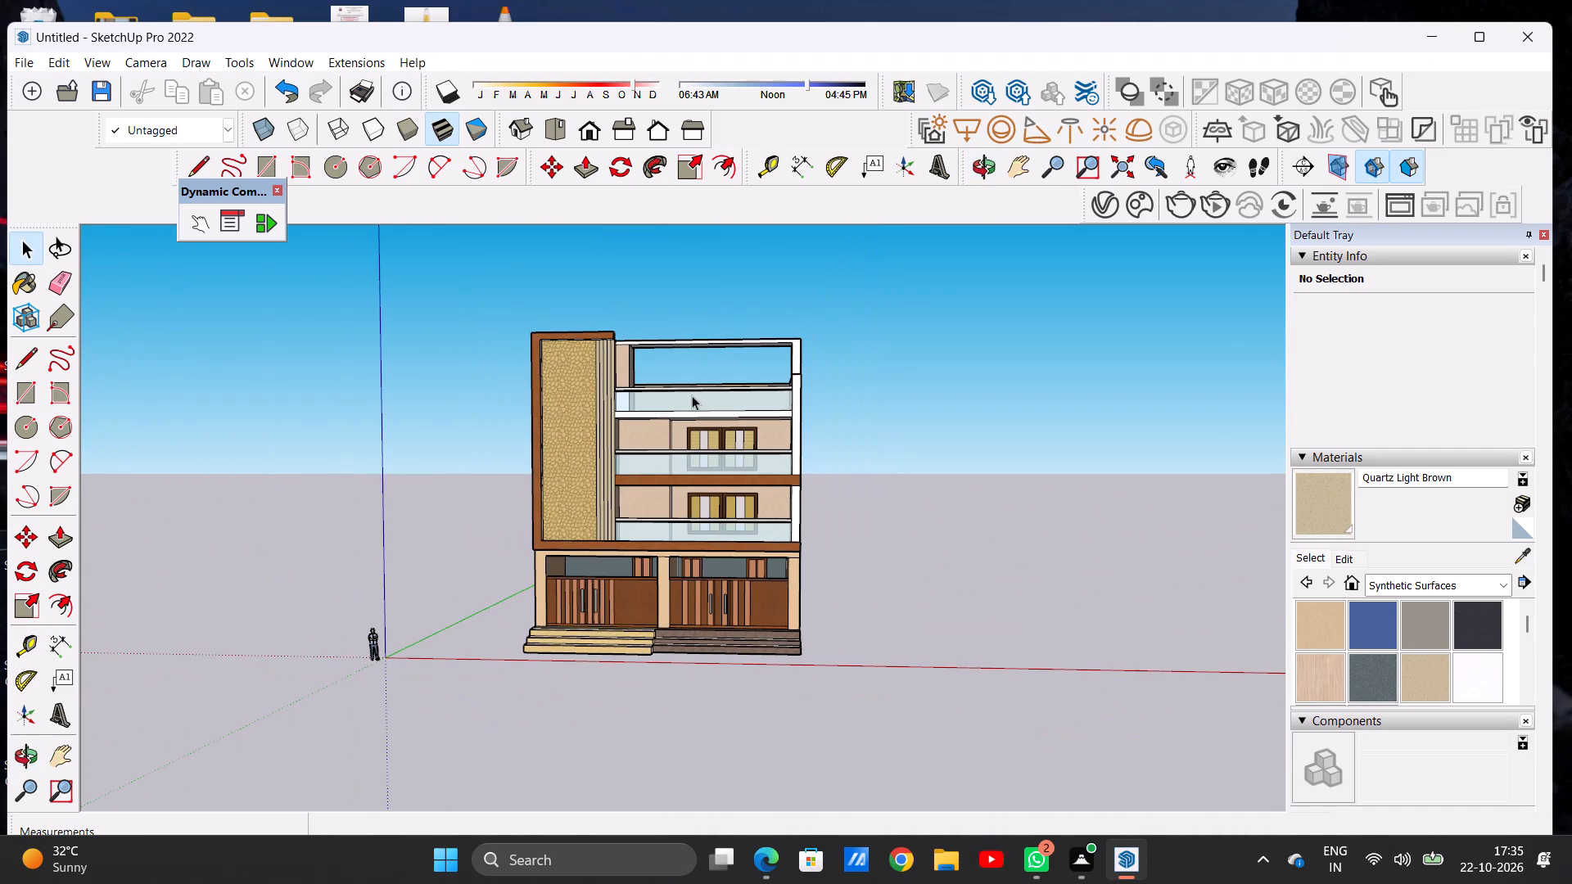
pyautogui.scroll(2, 692, 395)
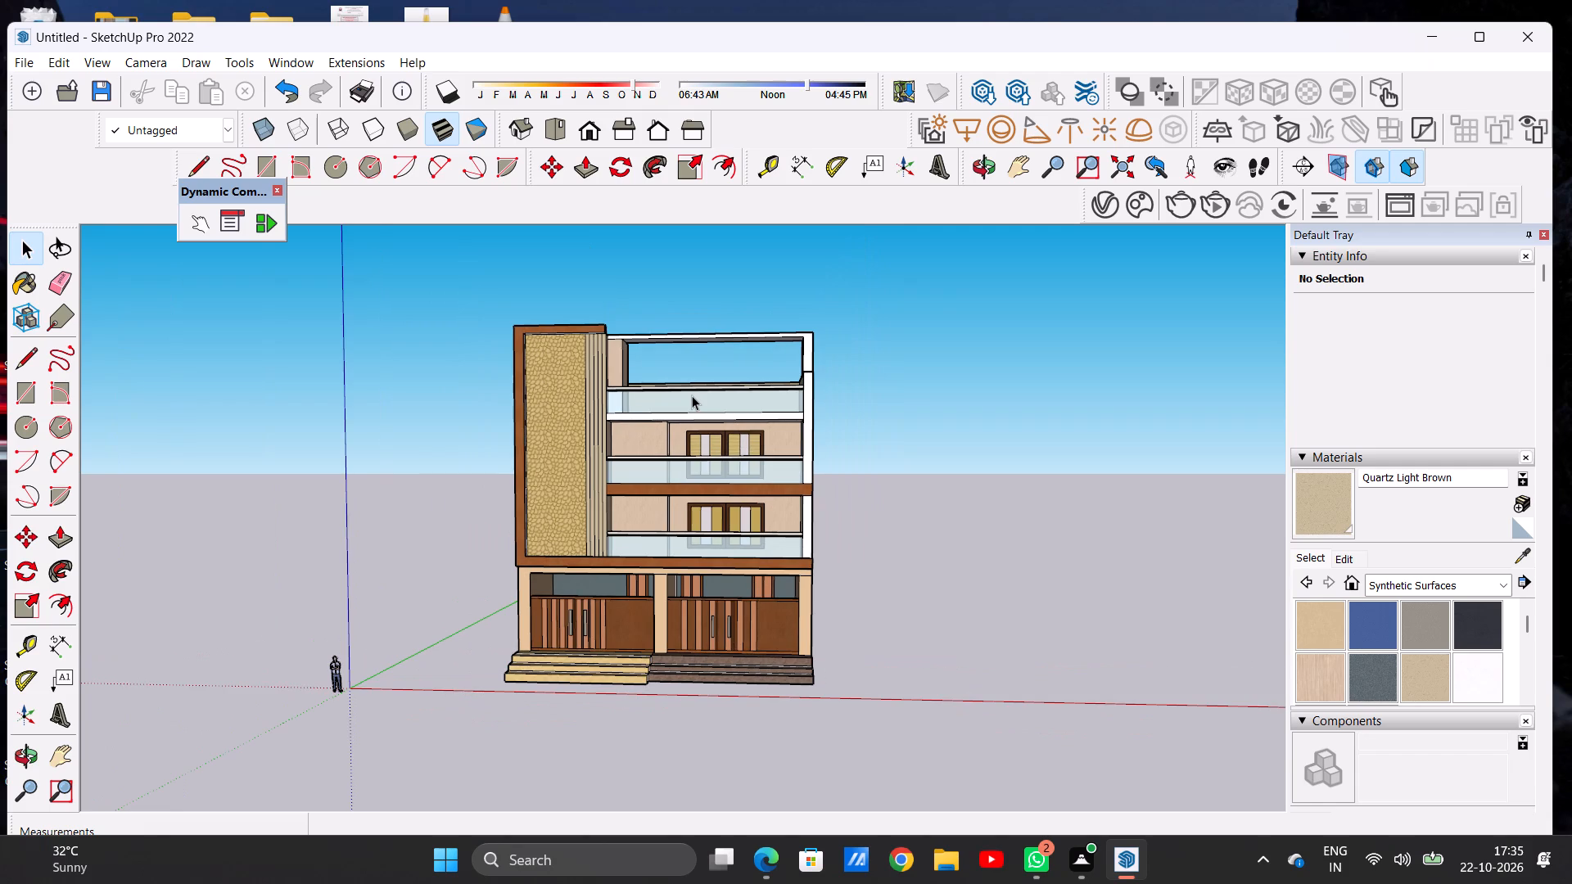
pyautogui.scroll(-2, 692, 395)
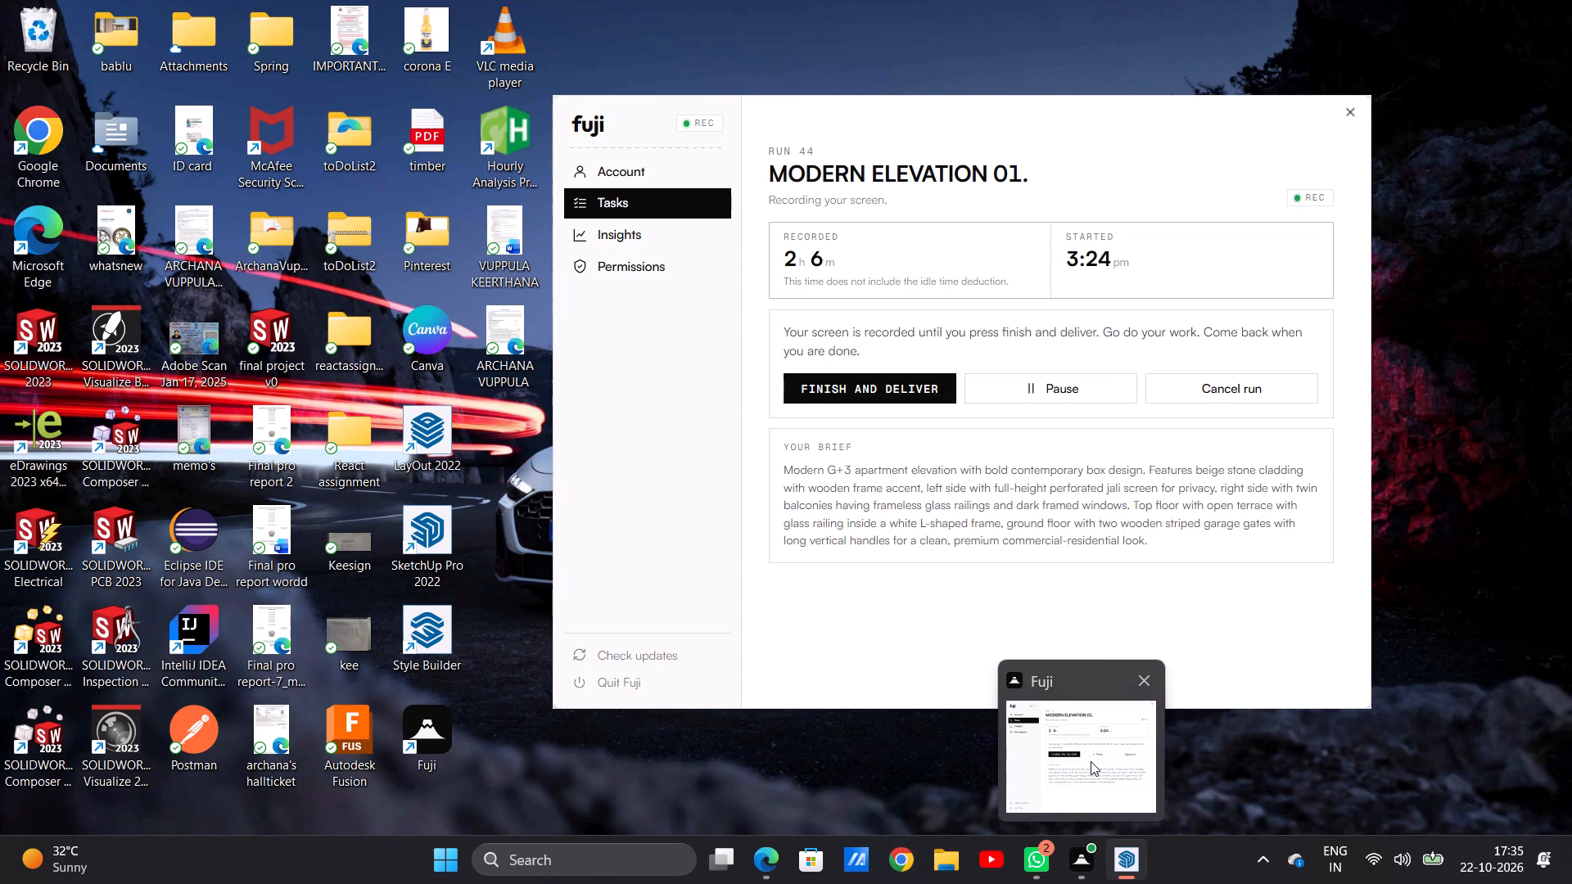
pyautogui.click(1109, 783)
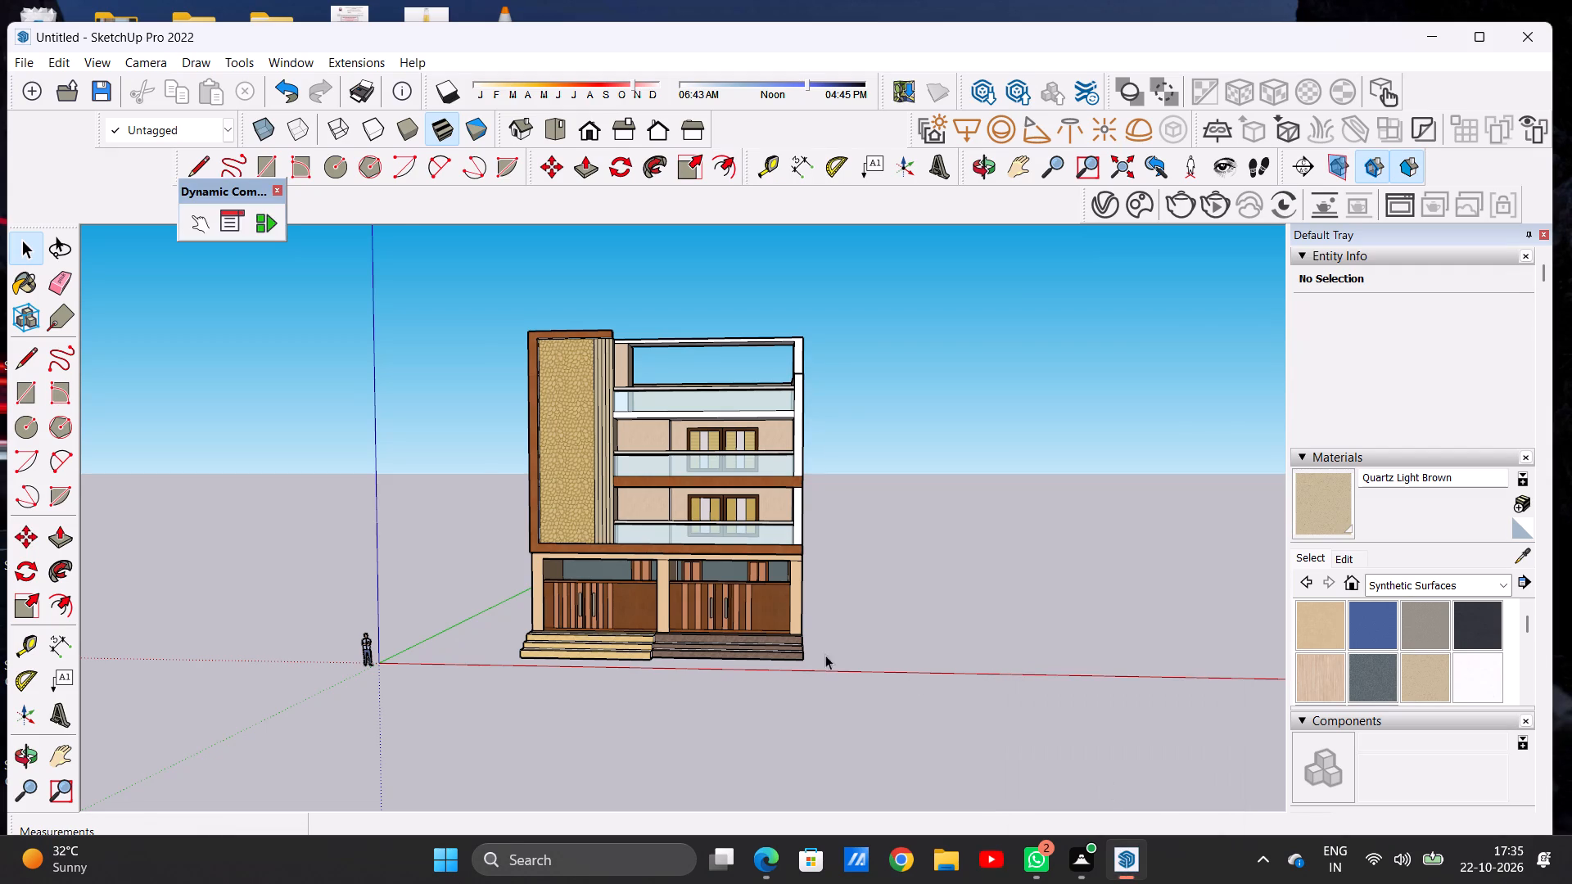
# Review the whole front elevation from raised and frontal views, from the entrance steps up to the roof terrace.
pyautogui.scroll(-4, 816, 625)
pyautogui.scroll(6, 769, 516)
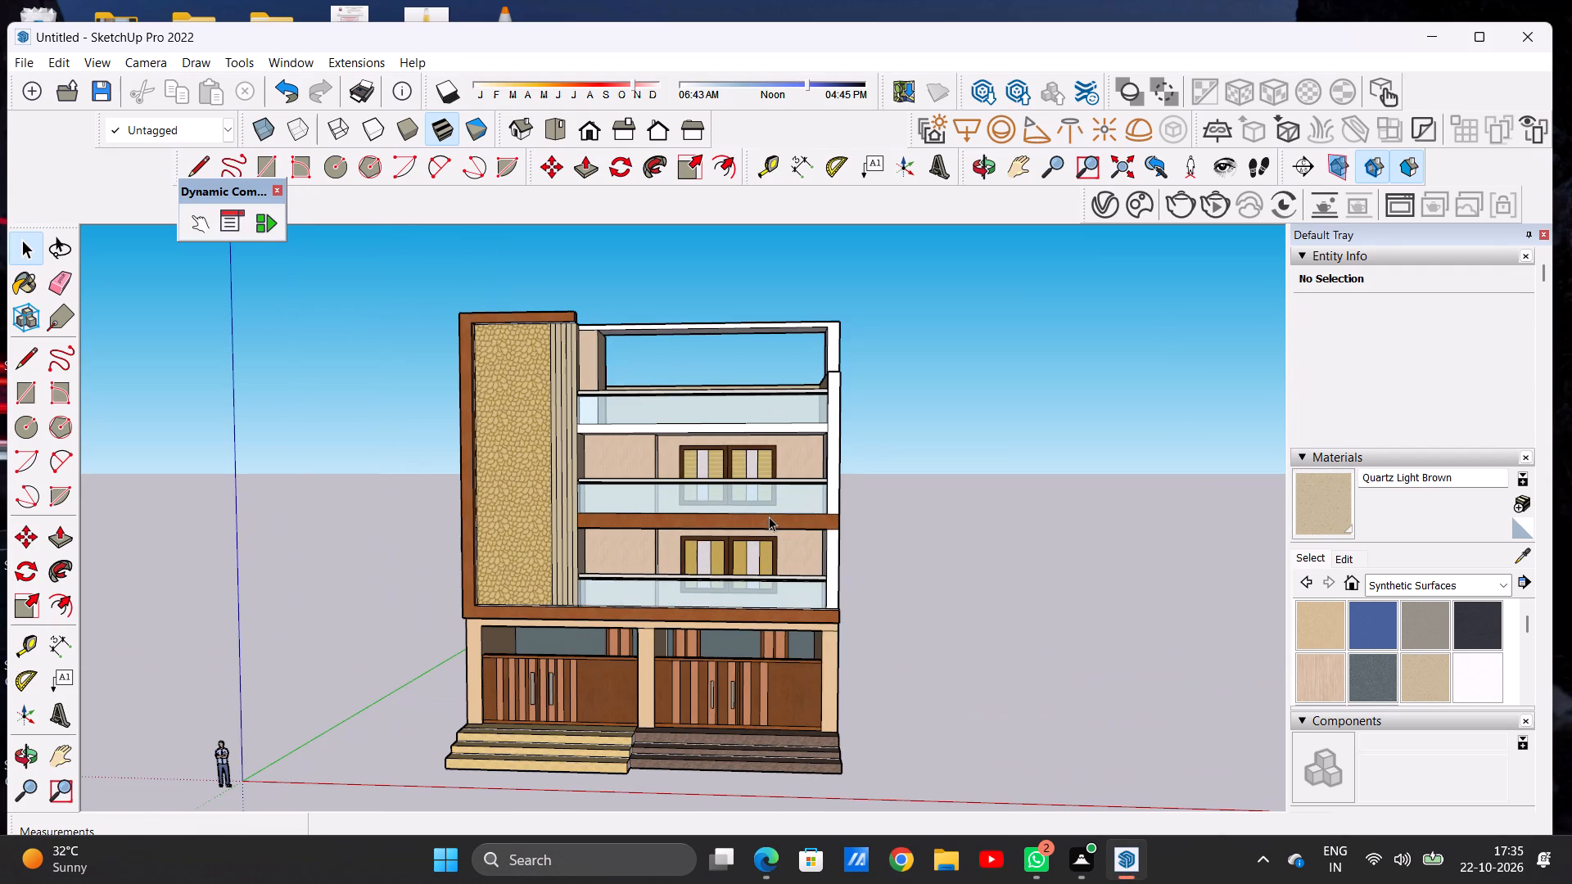
pyautogui.scroll(-3, 417, 869)
pyautogui.scroll(-6, 515, 614)
pyautogui.scroll(4, 574, 591)
pyautogui.moveTo(577, 620); pyautogui.dragTo(588, 746, button='middle')
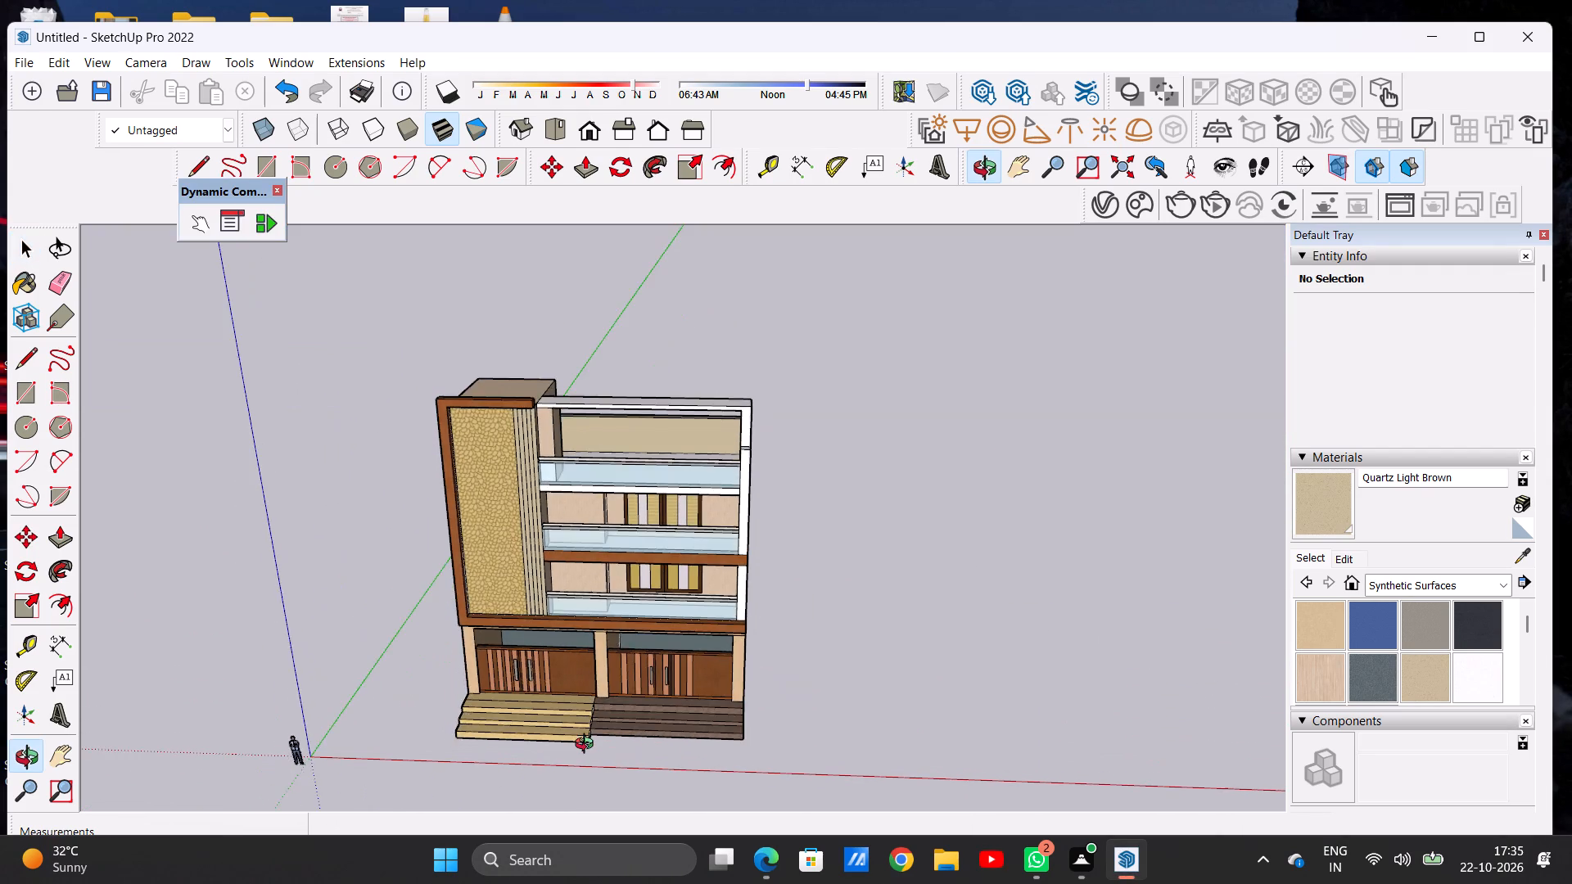
pyautogui.moveTo(588, 746); pyautogui.dragTo(576, 681, button='middle')
pyautogui.scroll(1, 586, 553)
pyautogui.scroll(-3, 617, 506)
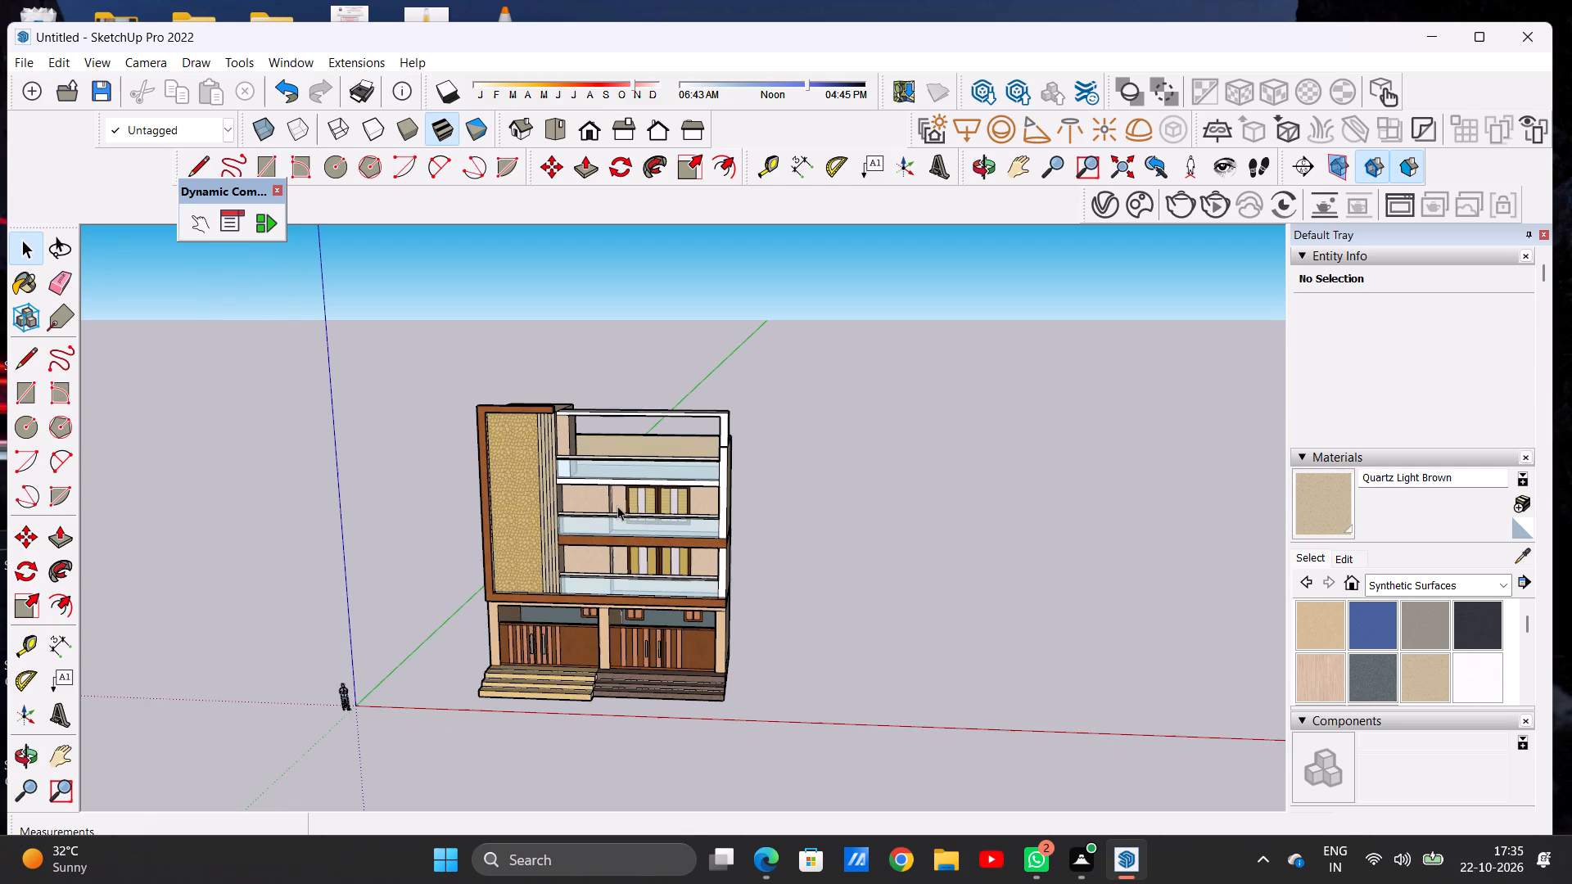
pyautogui.scroll(-3, 587, 555)
pyautogui.scroll(4, 589, 580)
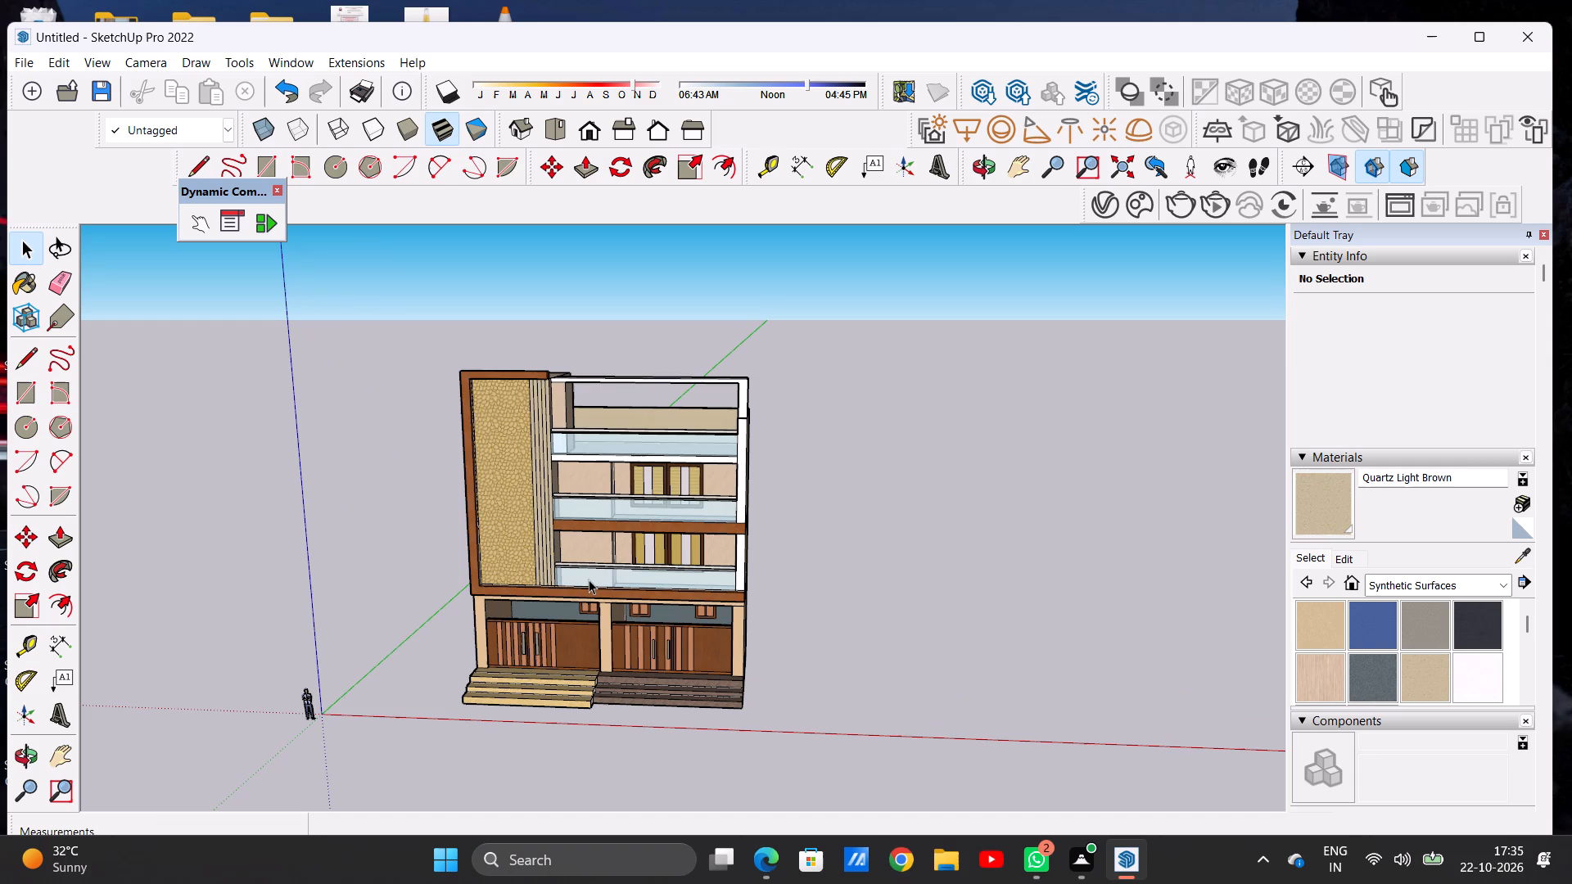
pyautogui.scroll(-6, 589, 580)
pyautogui.scroll(9, 589, 580)
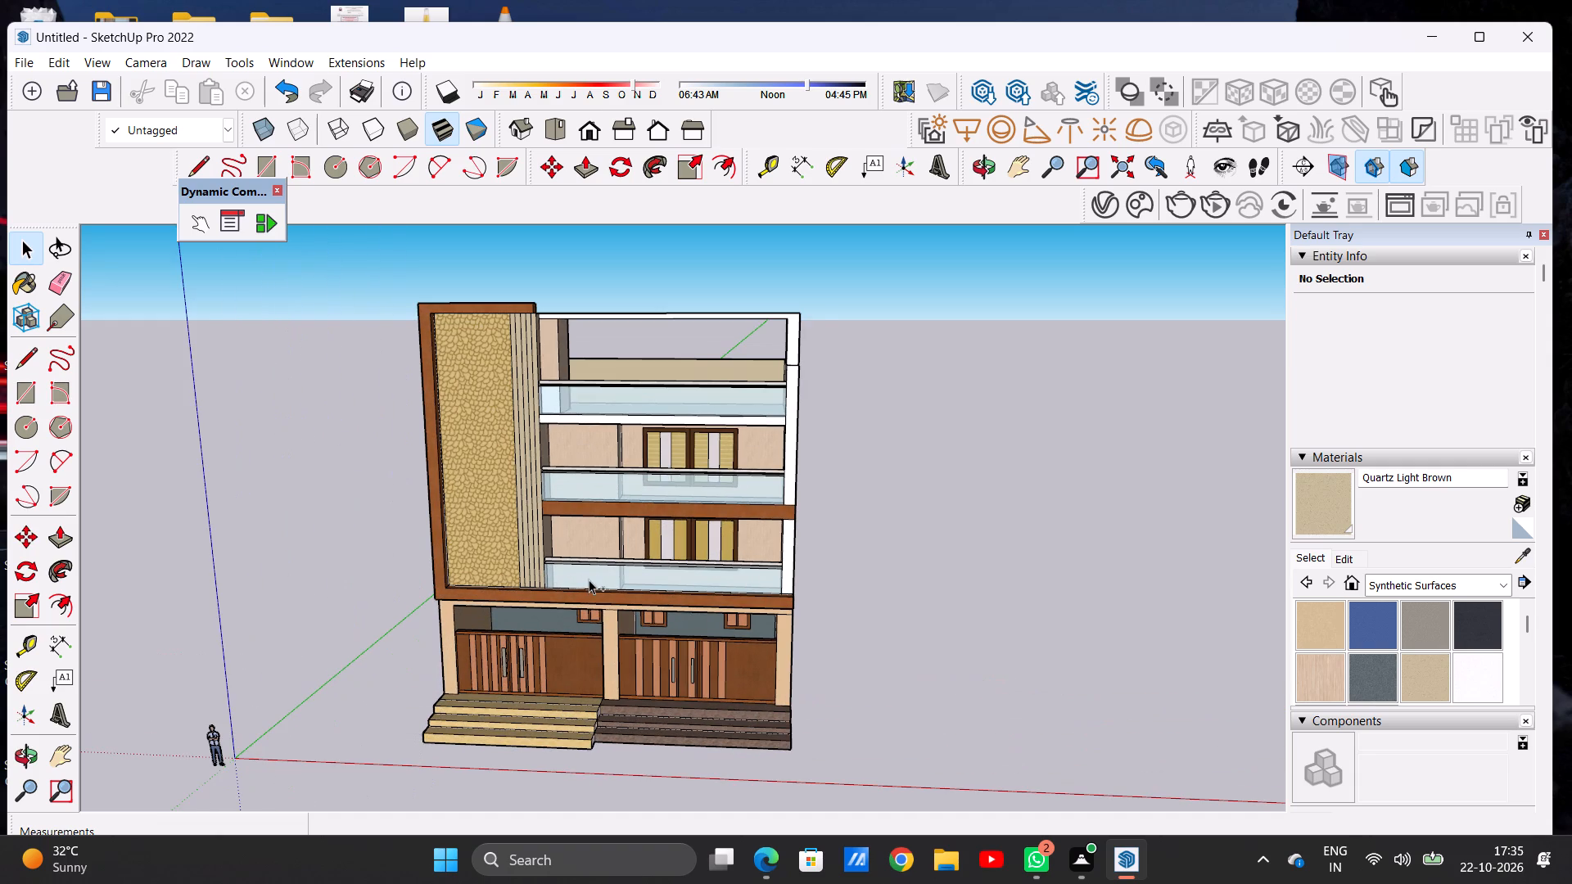
# Save the model as a SketchUp file named BALU 2 in the Documents folder.
pyautogui.hotkey('ctrl', 's')
pyautogui.press('BackSpace')
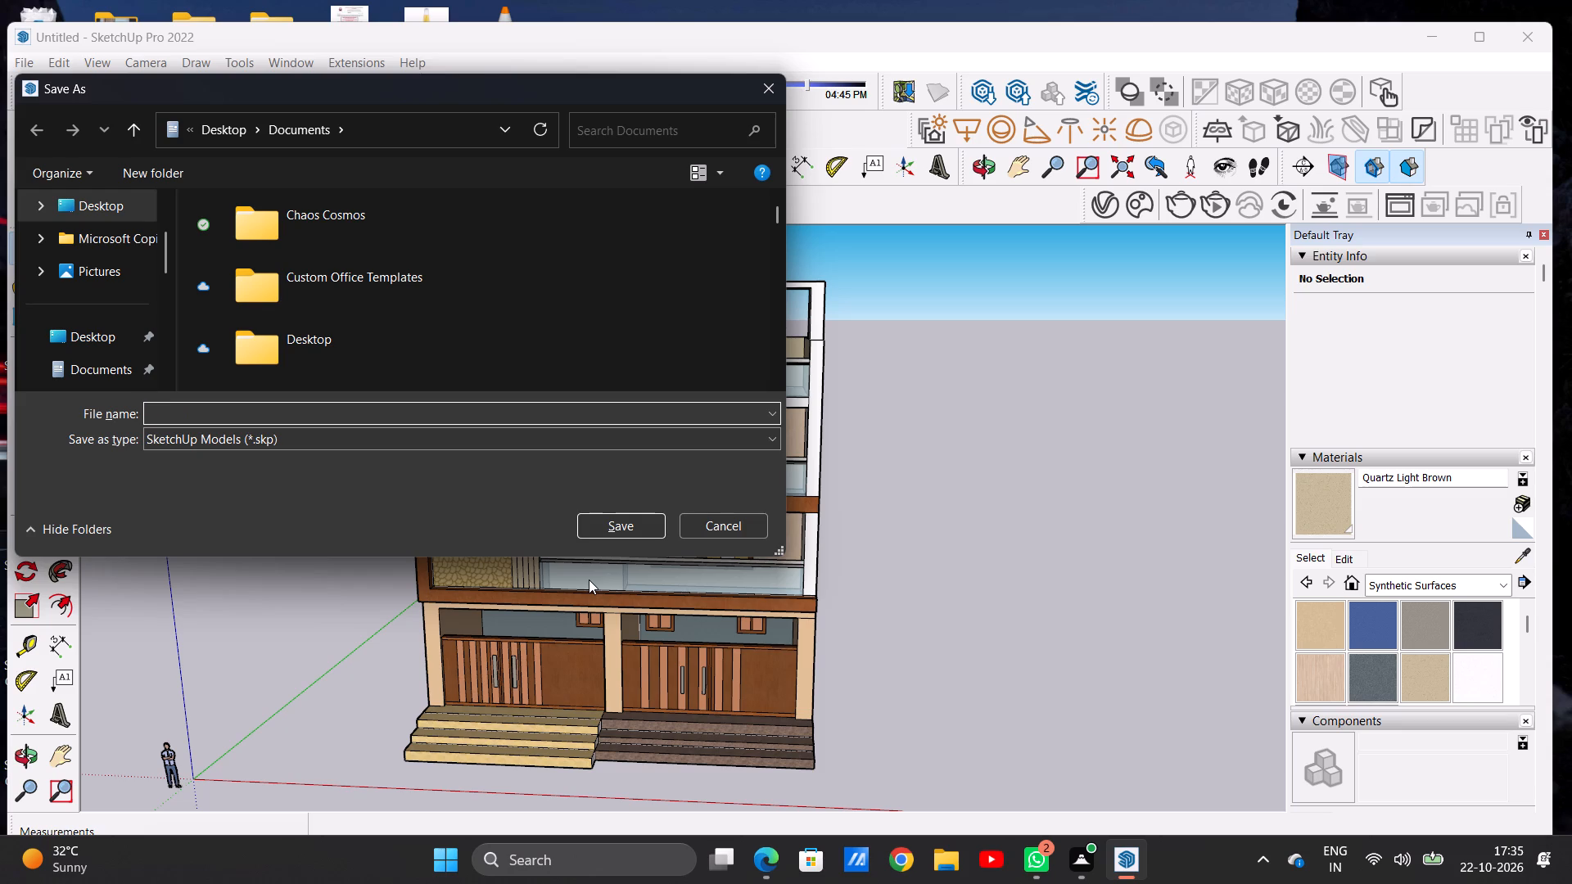
pyautogui.write('BALU')
pyautogui.press('space')
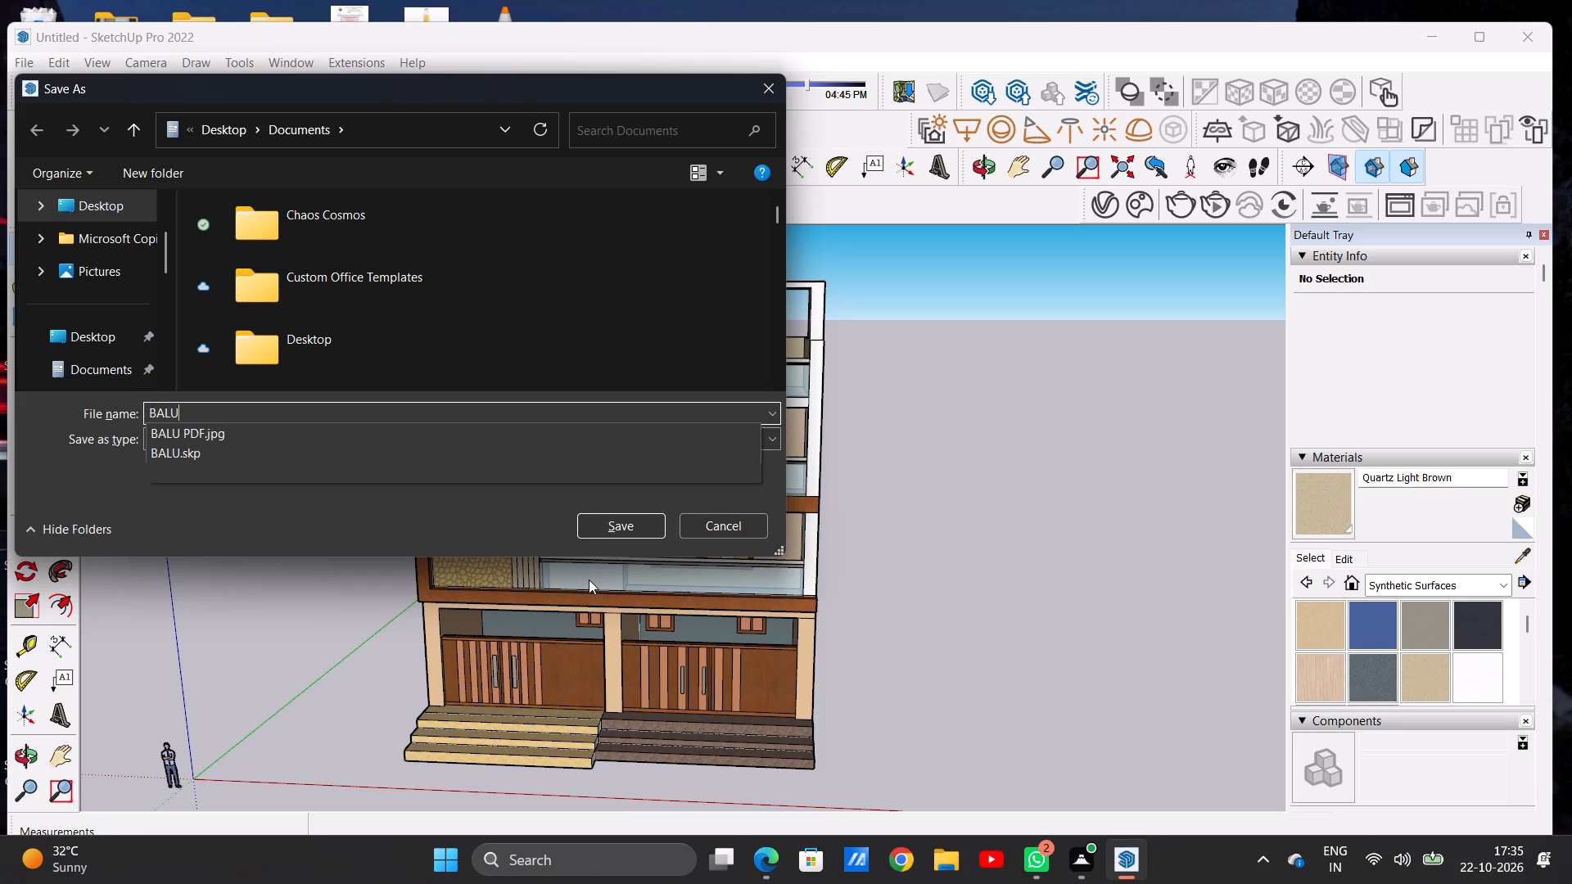
pyautogui.press('Down')
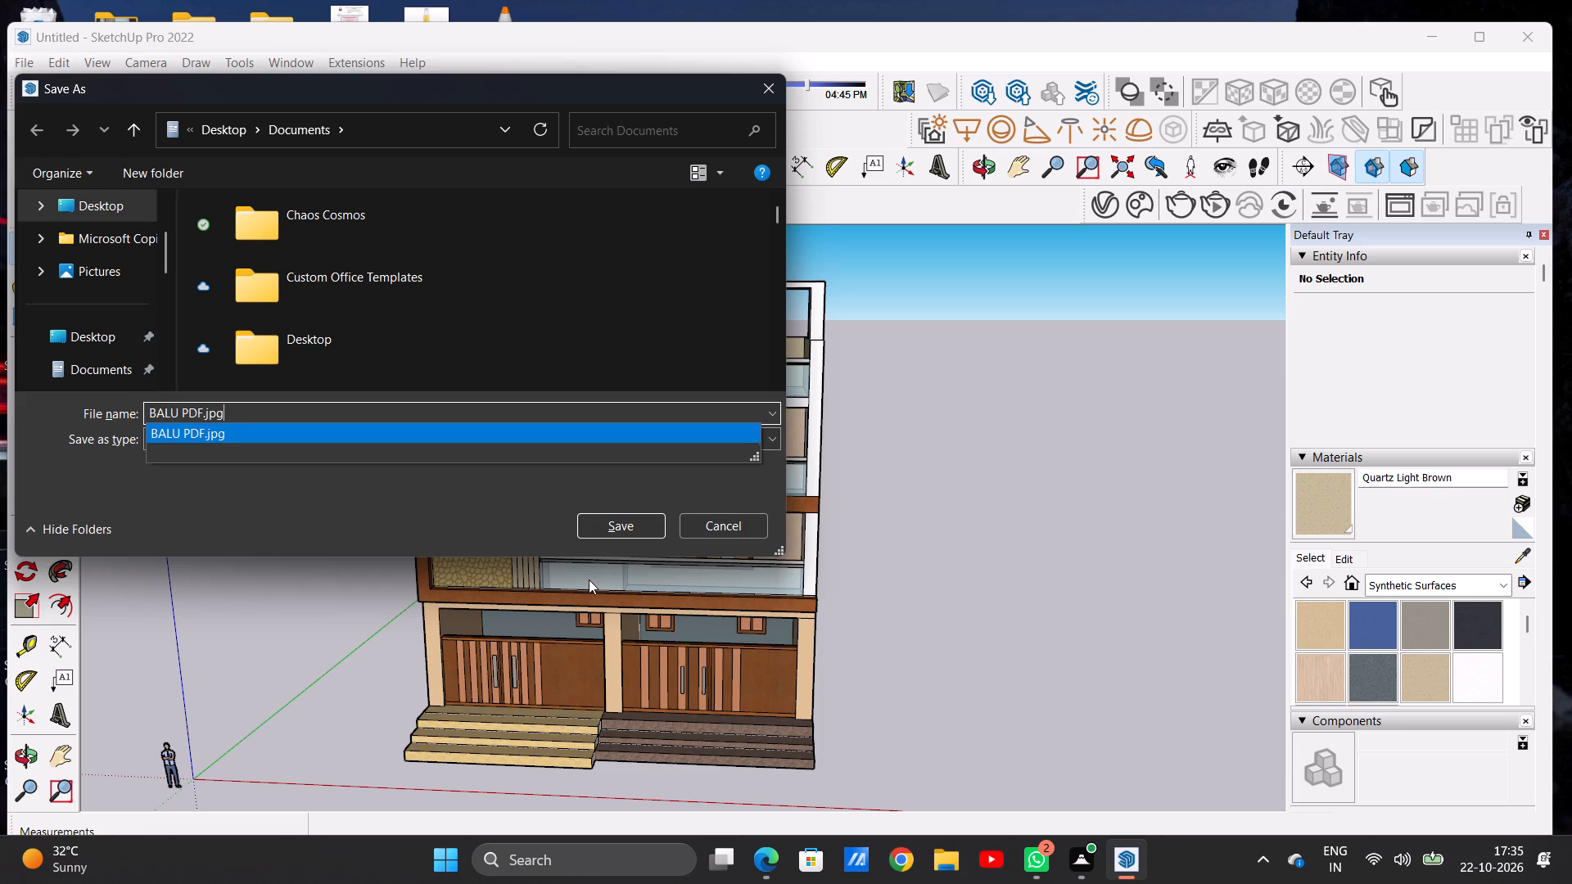
pyautogui.press('BackSpace')
pyautogui.press('BackSpace')
pyautogui.press('BackSpace')
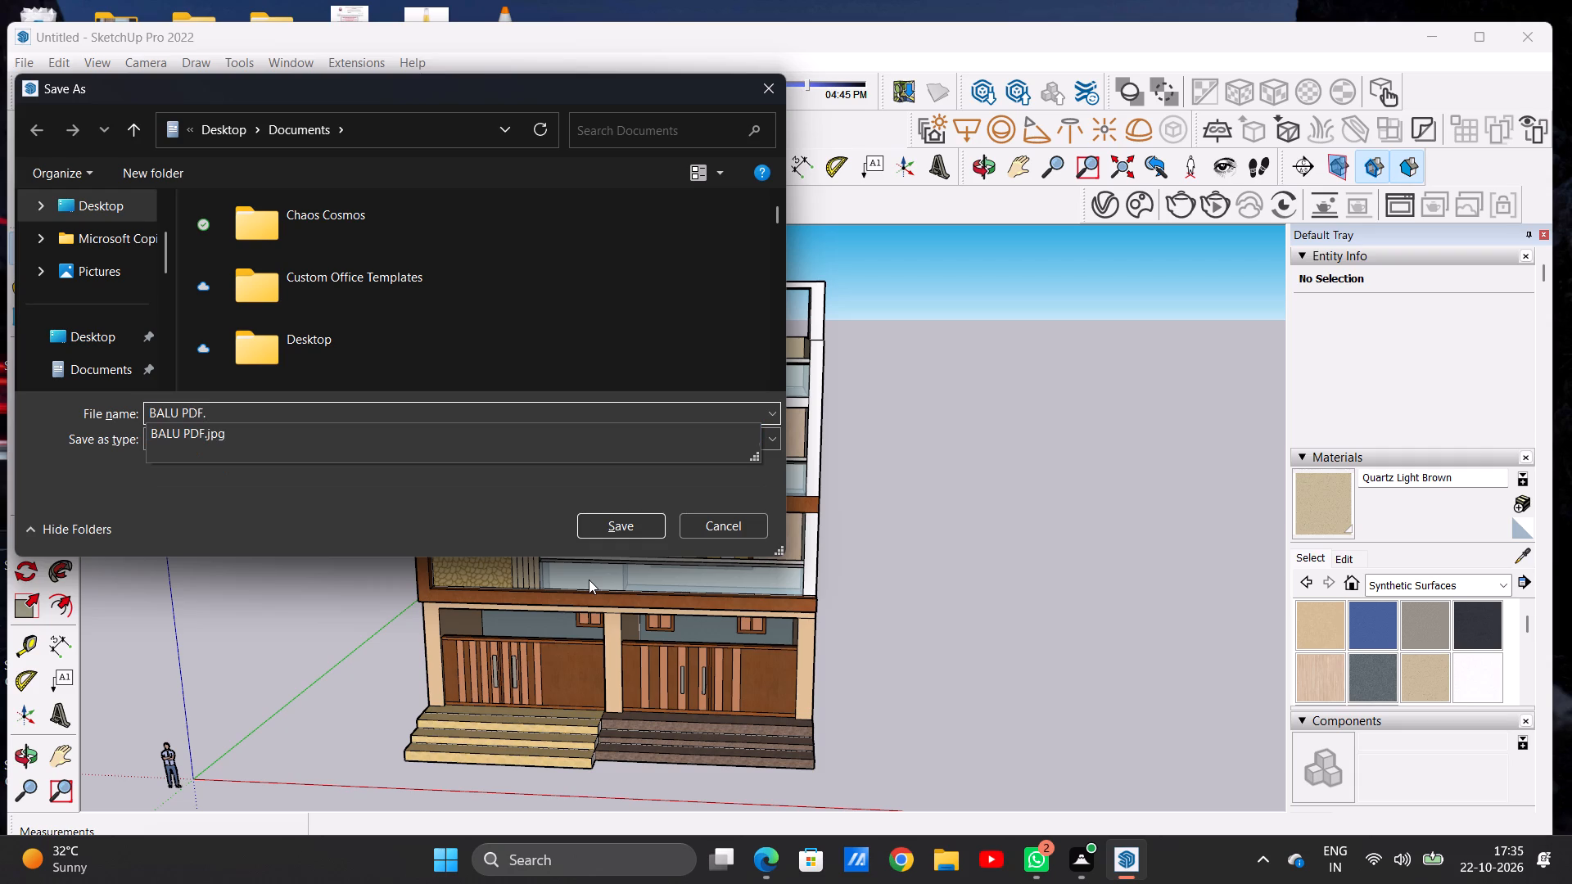
pyautogui.press('2')
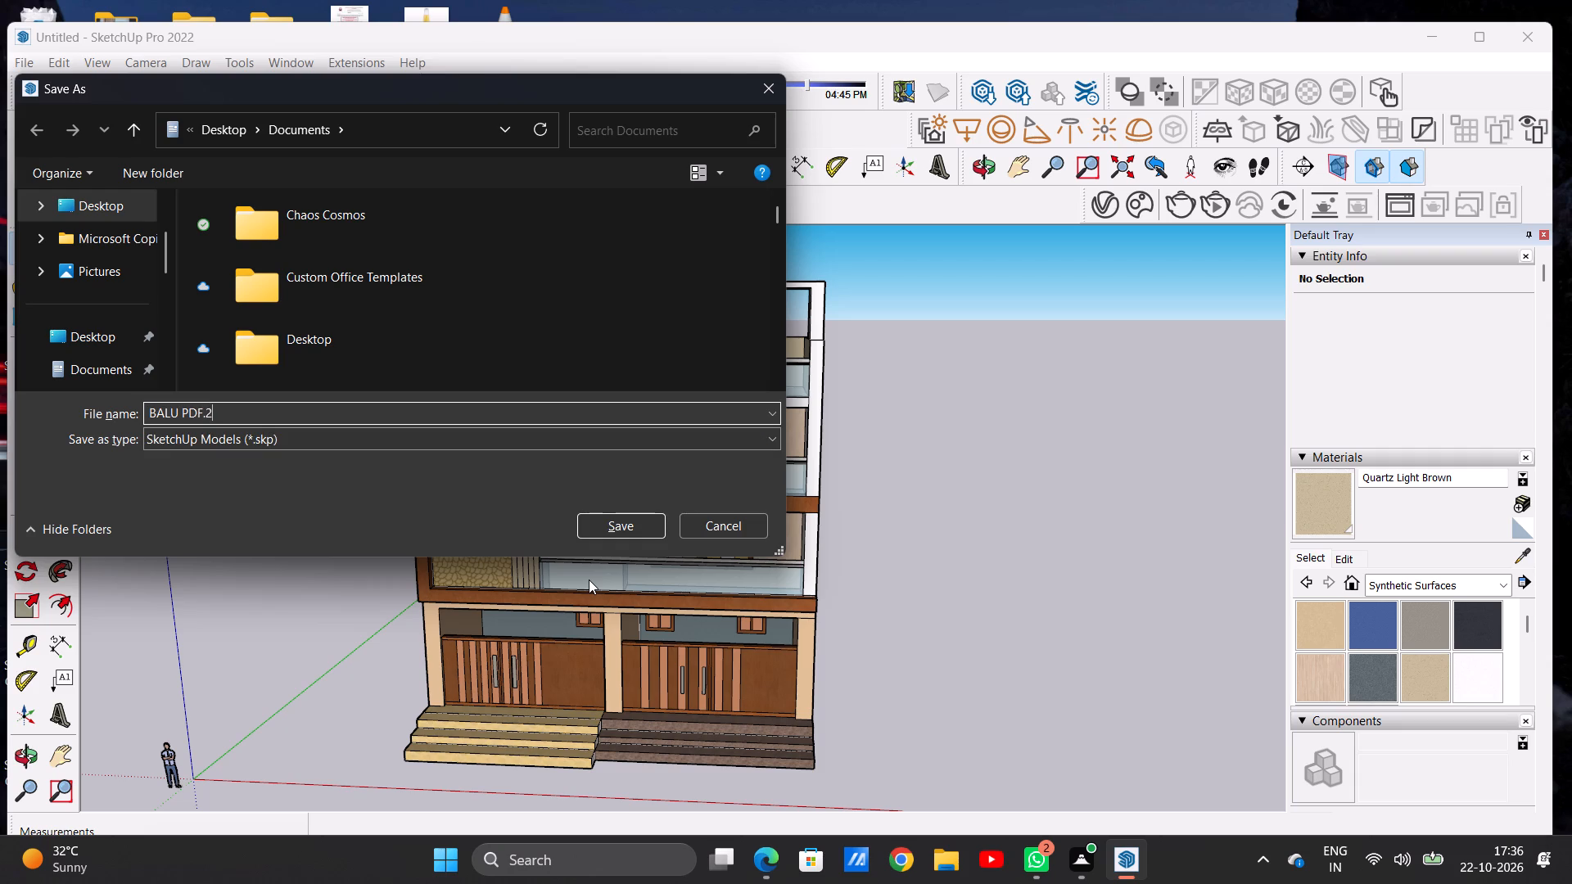
pyautogui.press('BackSpace')
pyautogui.press('BackSpace')
pyautogui.press('BackSpace')
pyautogui.press('BackSpace')
pyautogui.press('BackSpace')
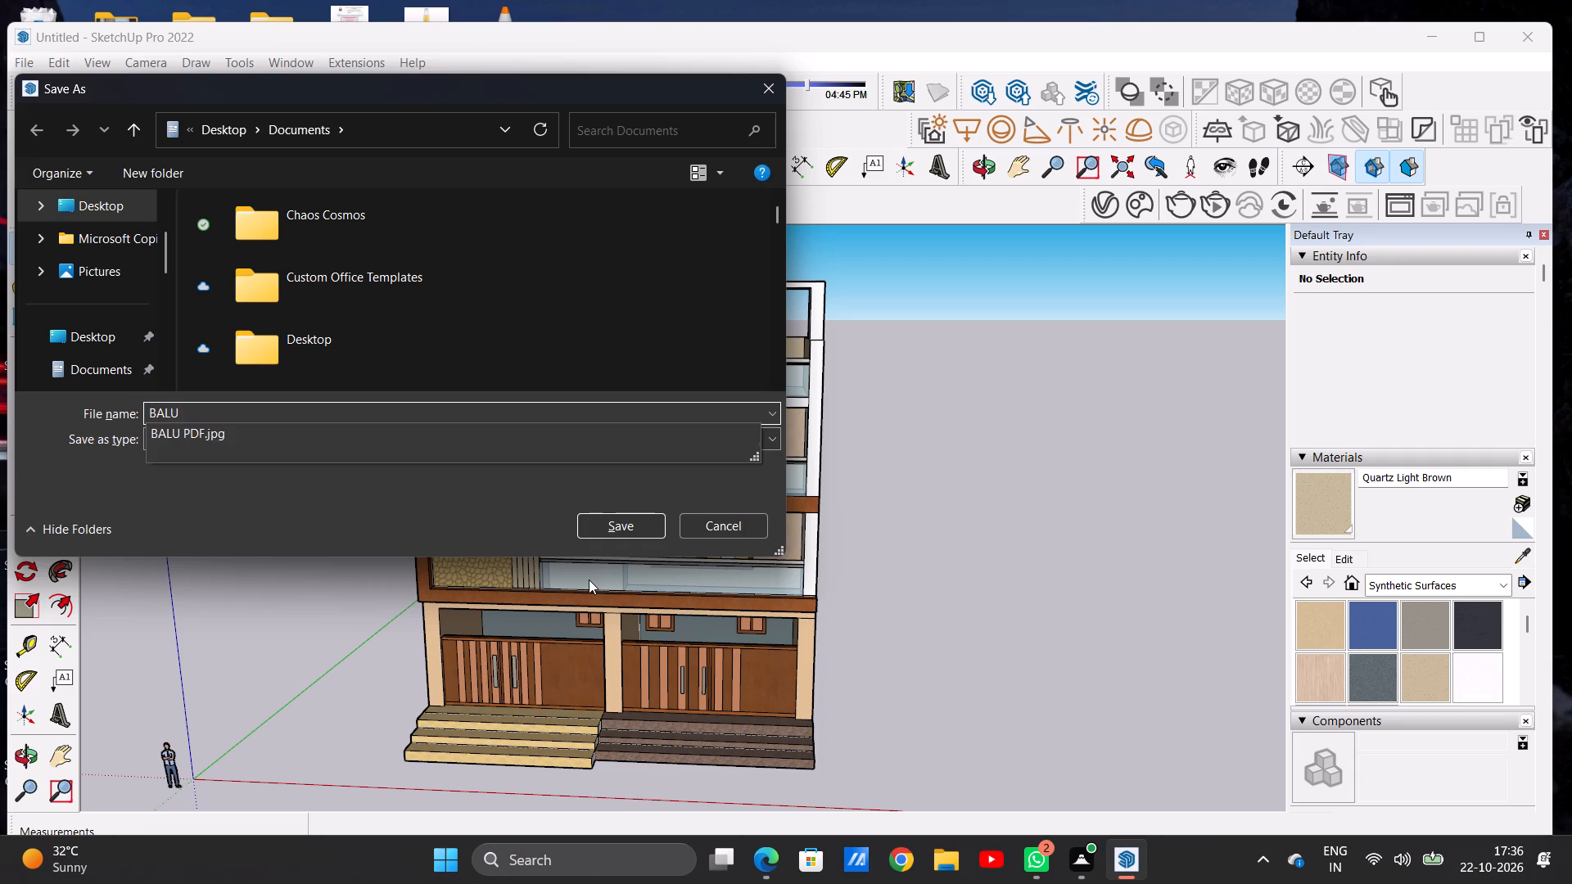
pyautogui.press('2')
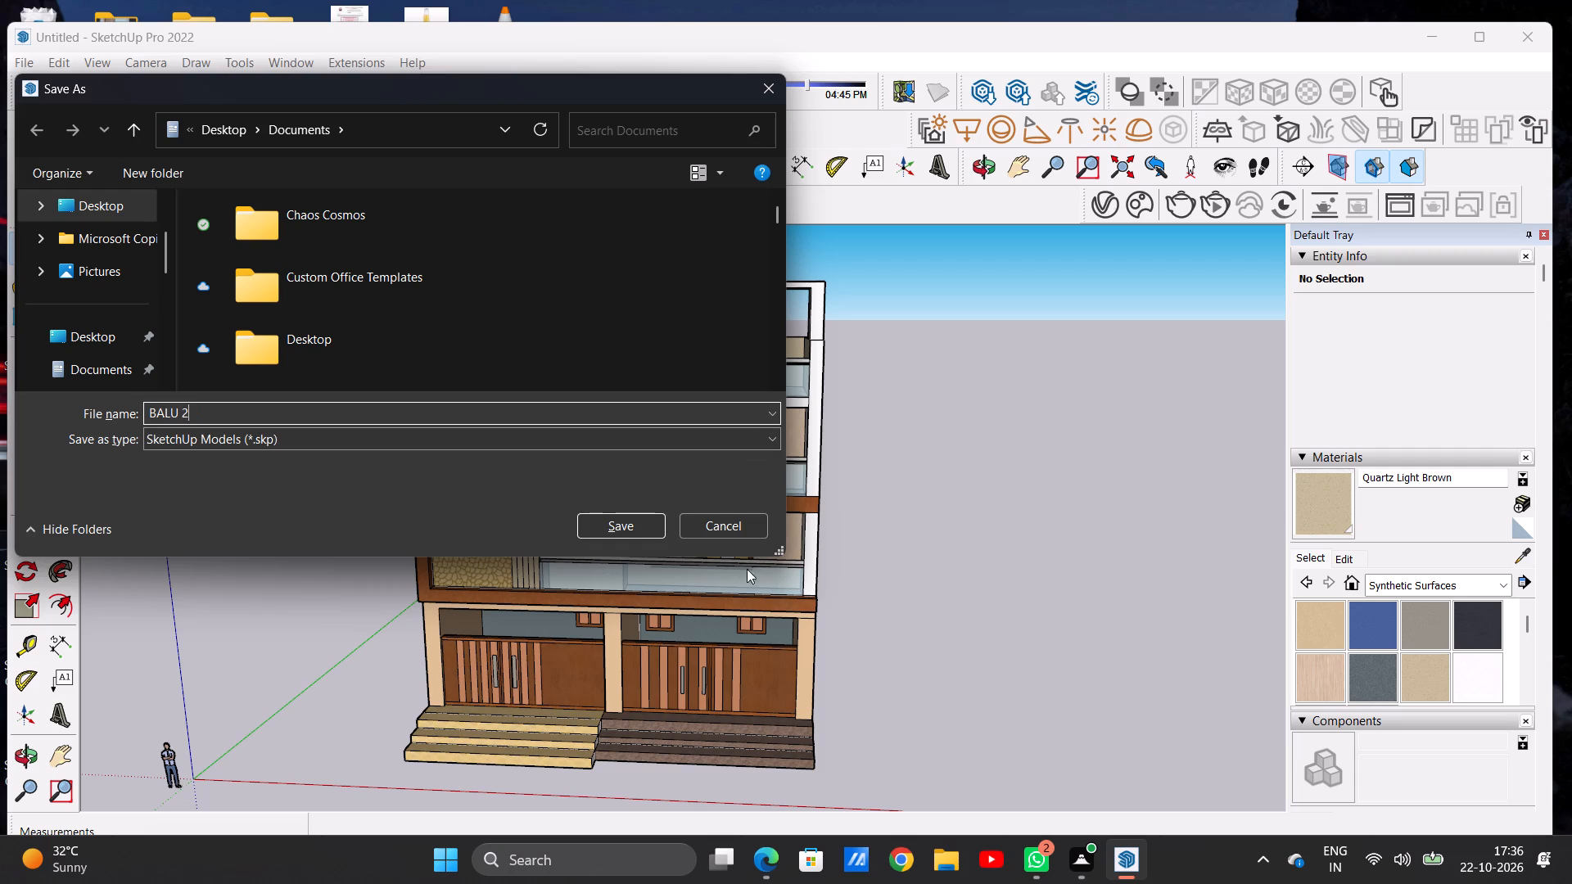
pyautogui.click(633, 522)
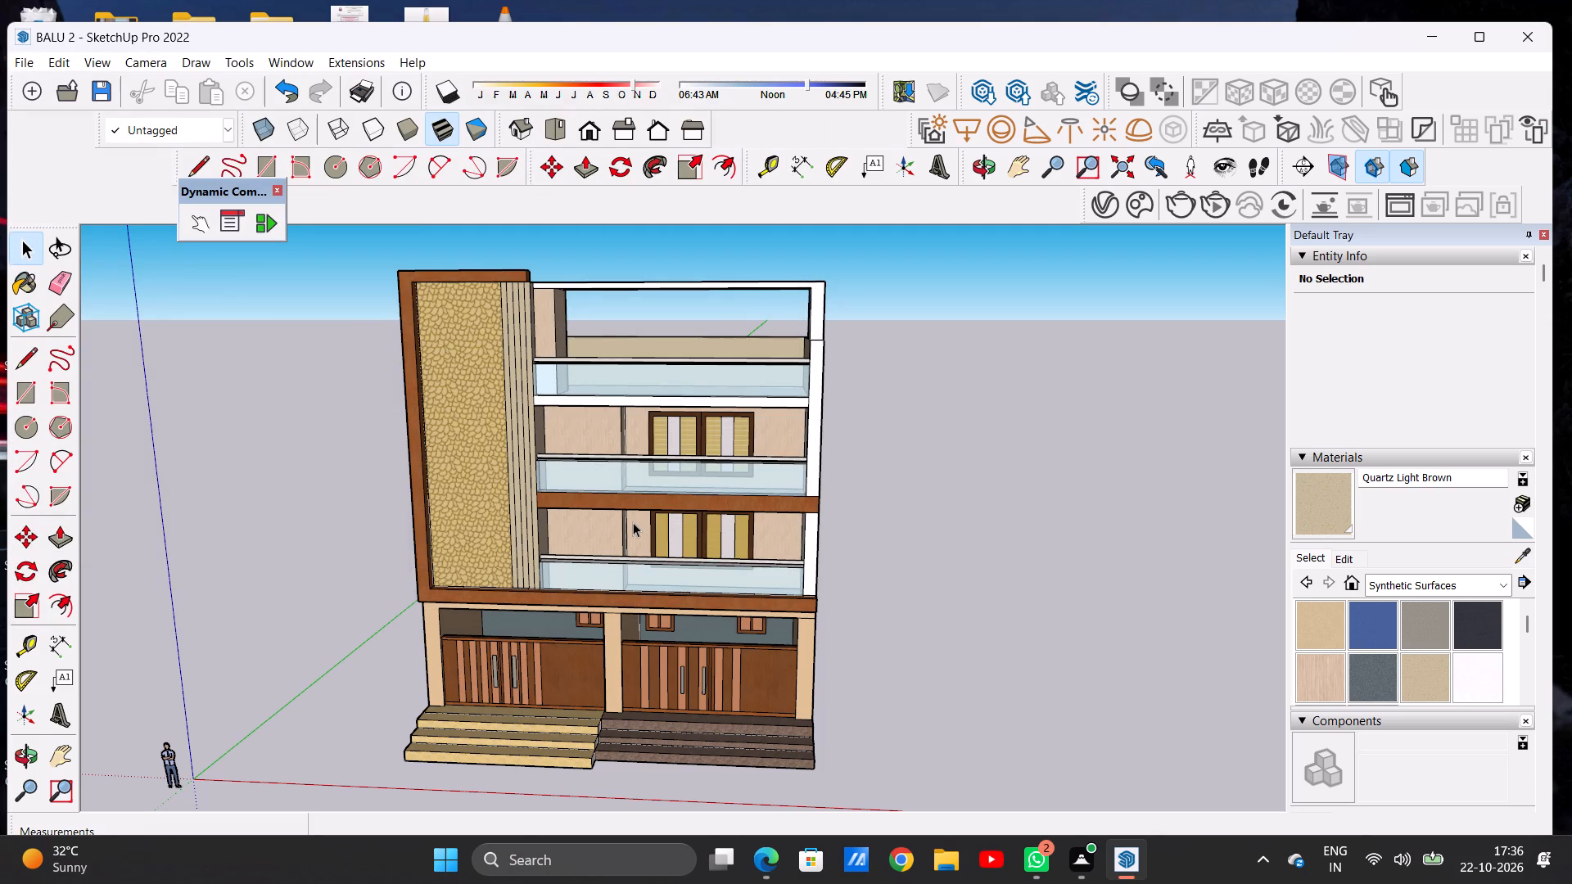
# Export the current front view as a 2D JPEG image named BALU 2 PDF in the Documents folder.
pyautogui.click(31, 55)
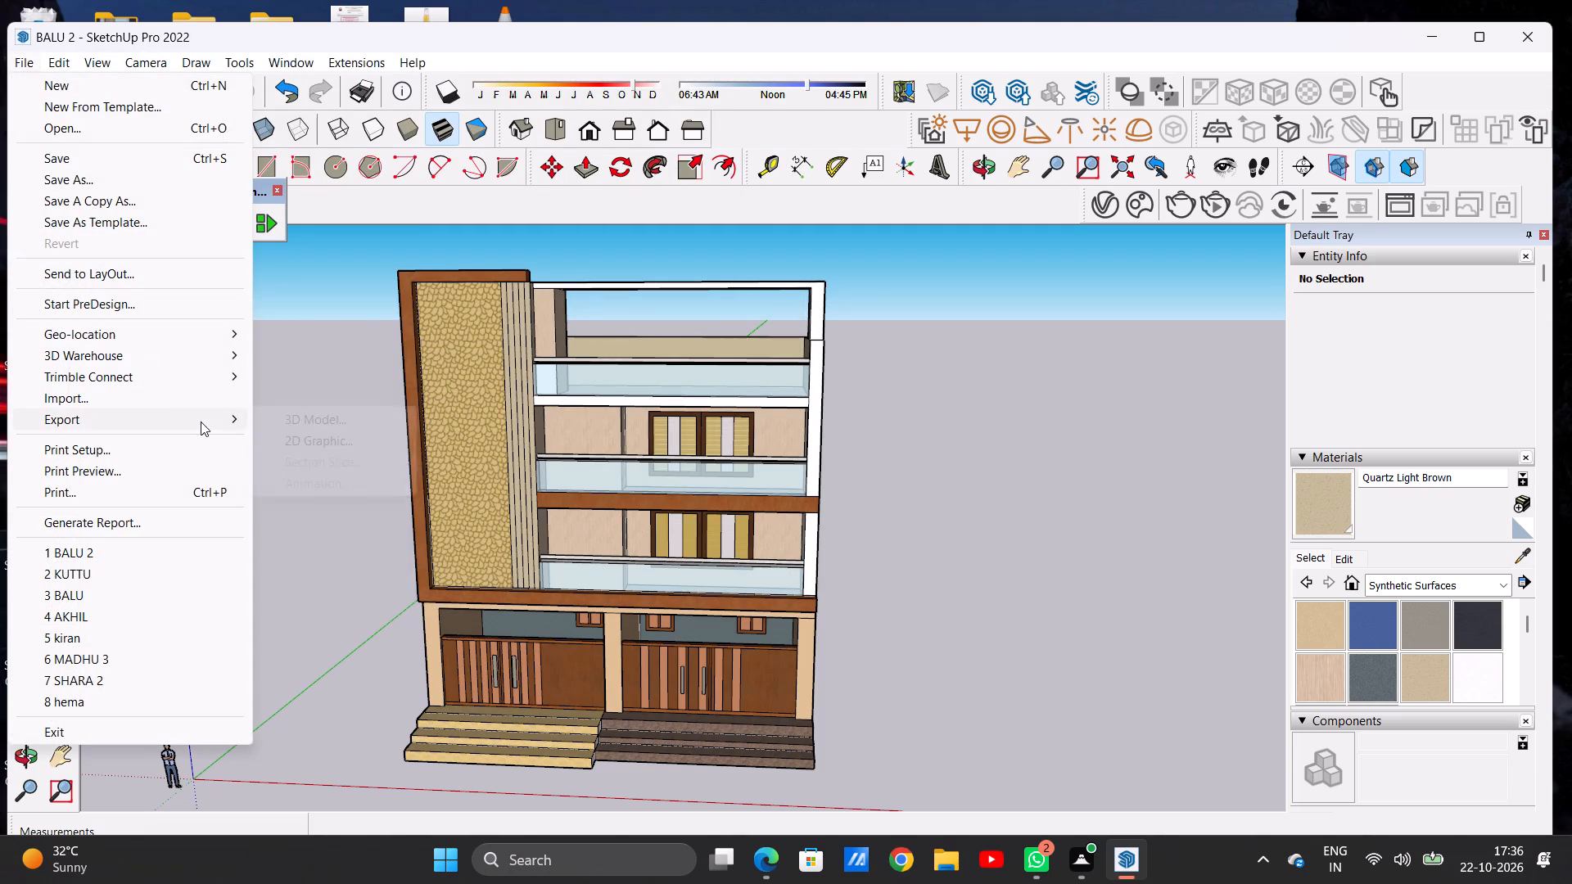
pyautogui.click(276, 436)
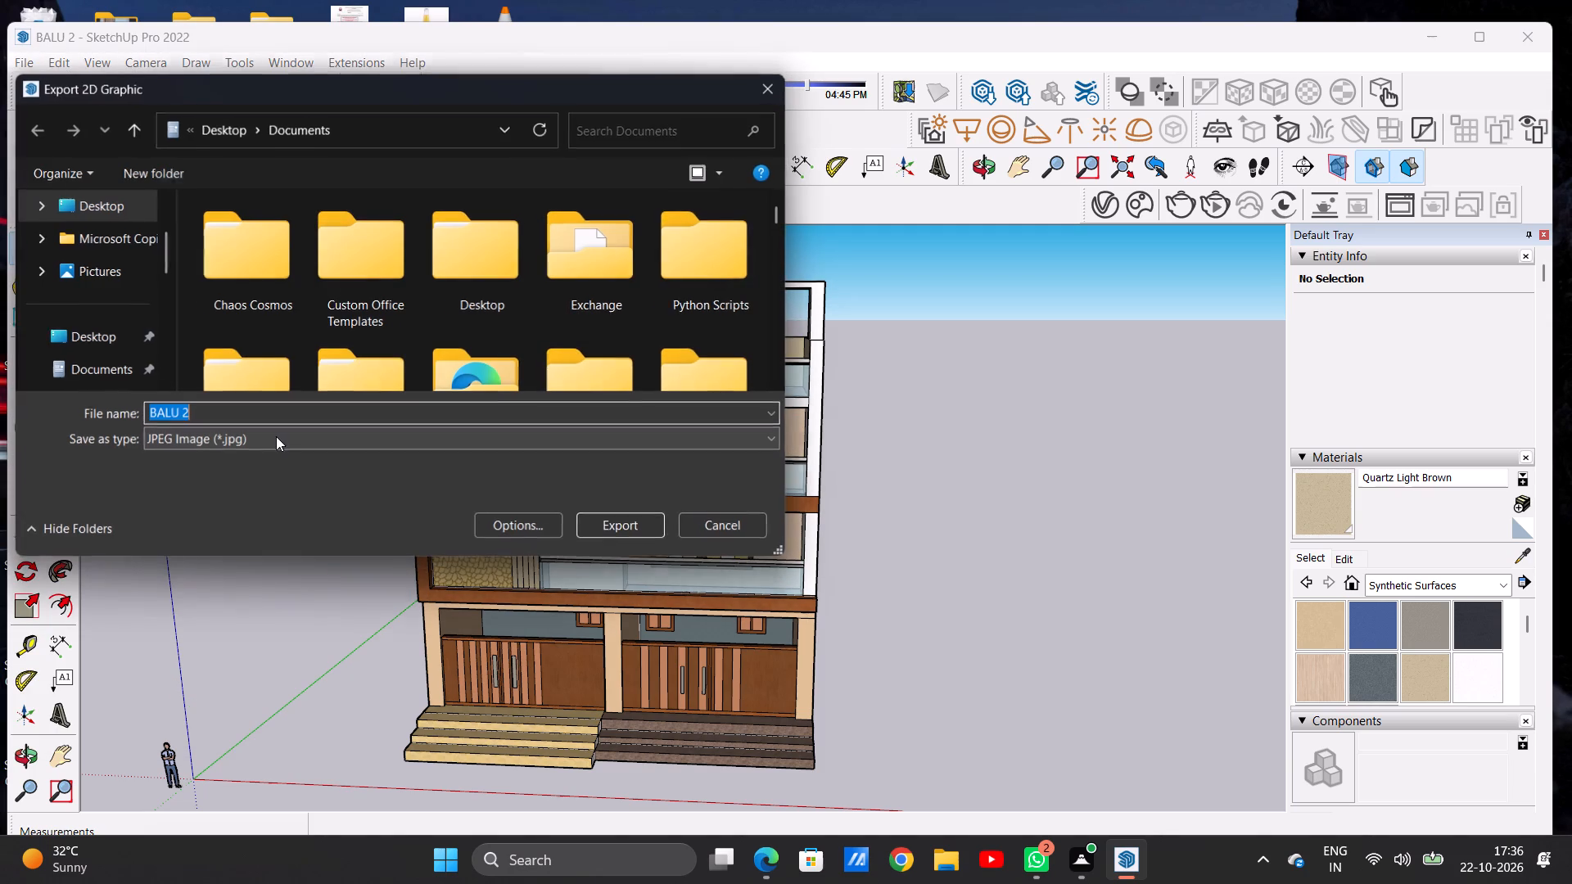
pyautogui.click(322, 413)
pyautogui.press('space')
pyautogui.write('PS')
pyautogui.press('BackSpace')
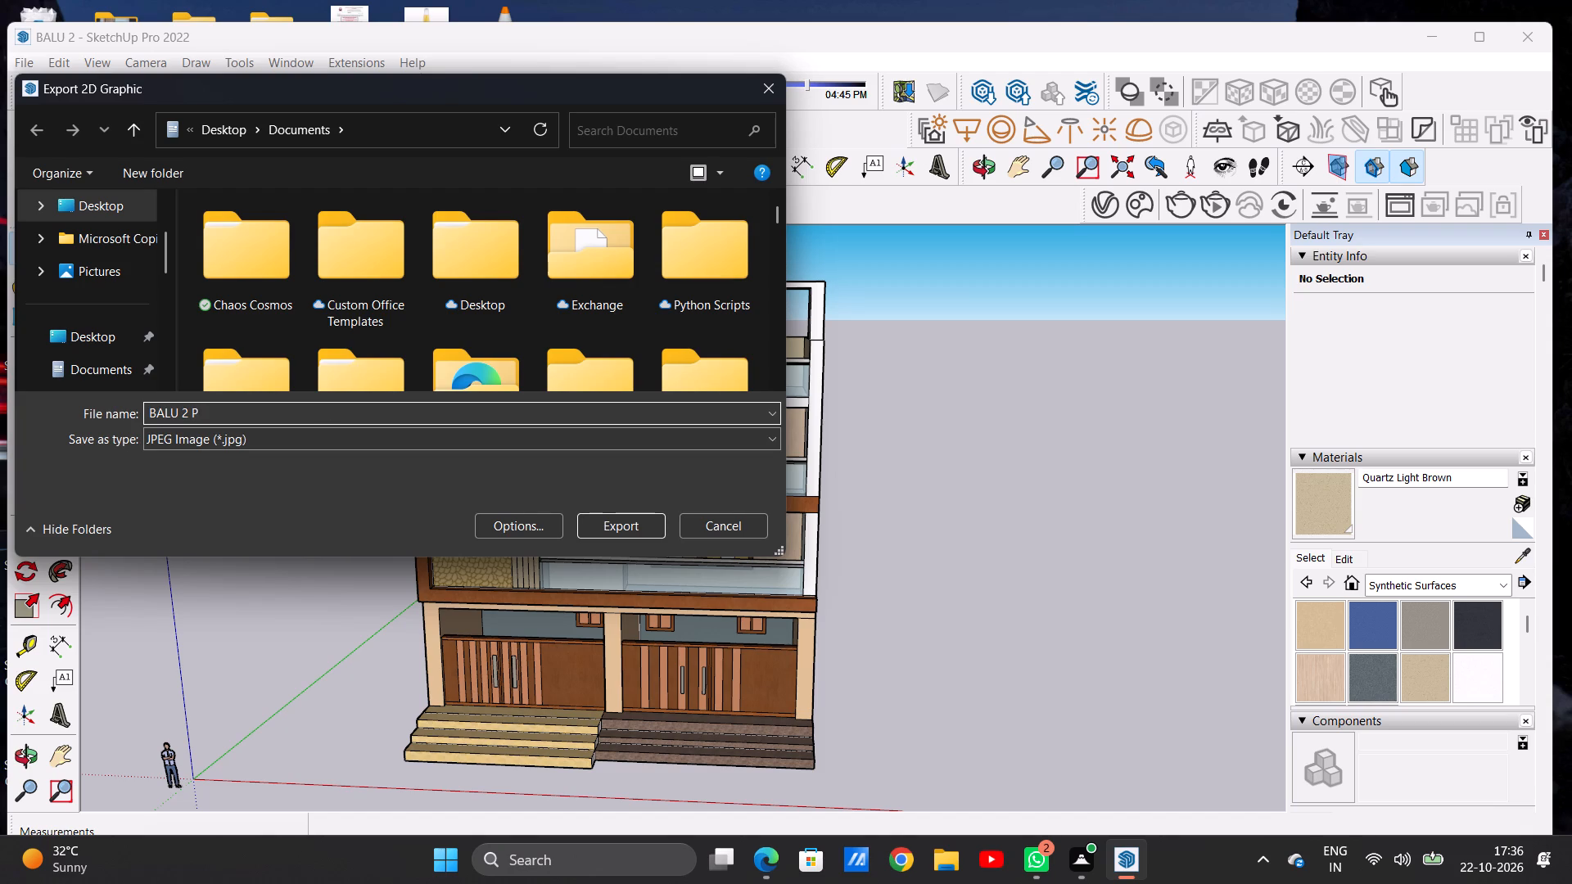
pyautogui.write('DF')
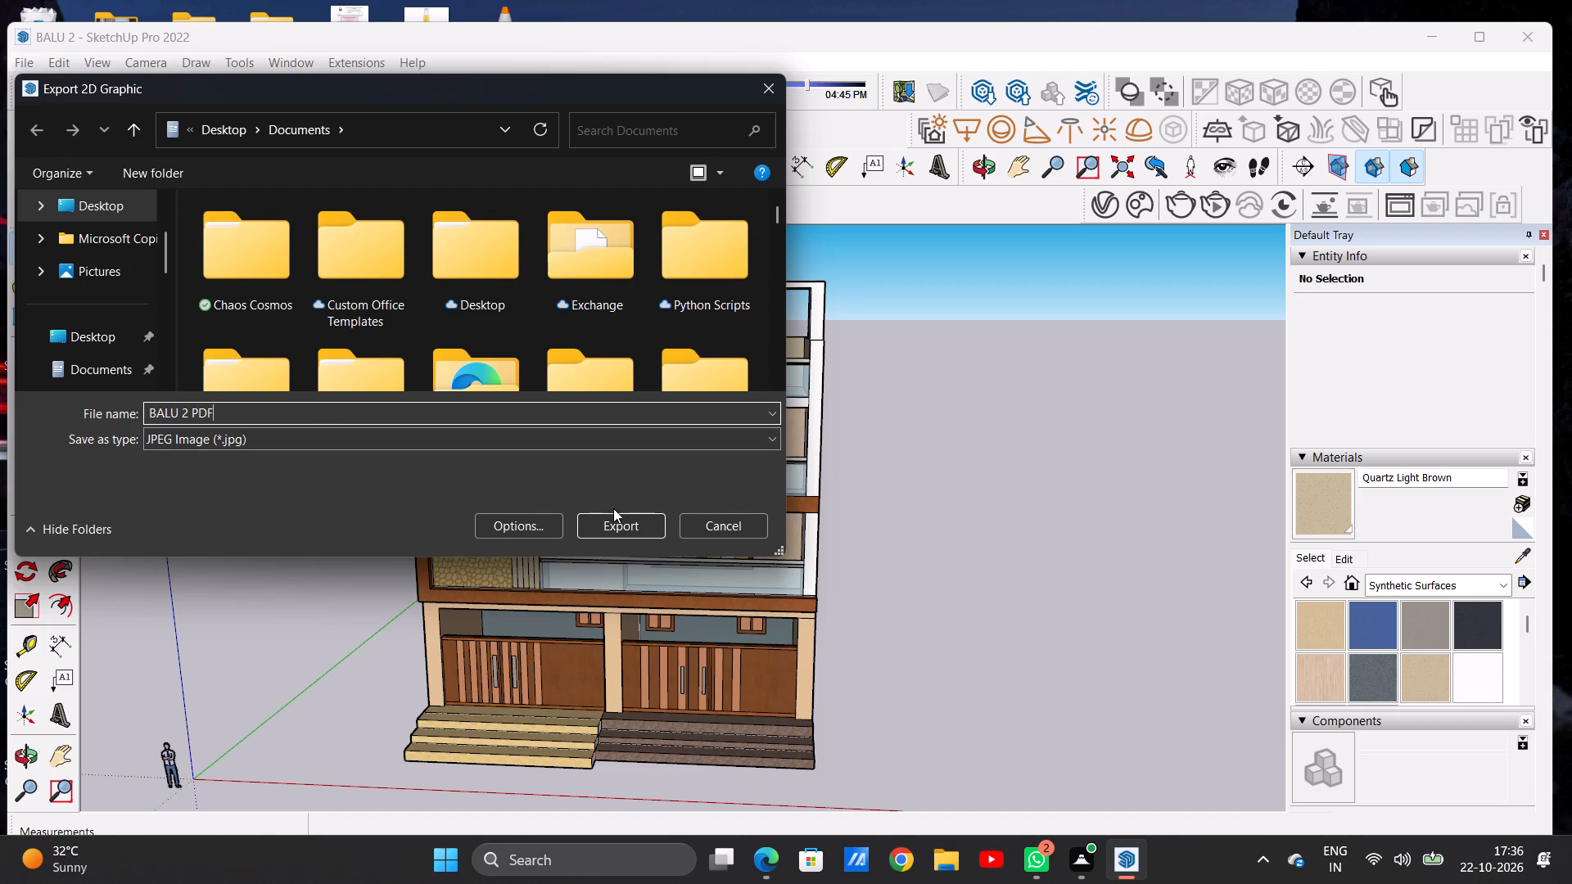
pyautogui.click(614, 521)
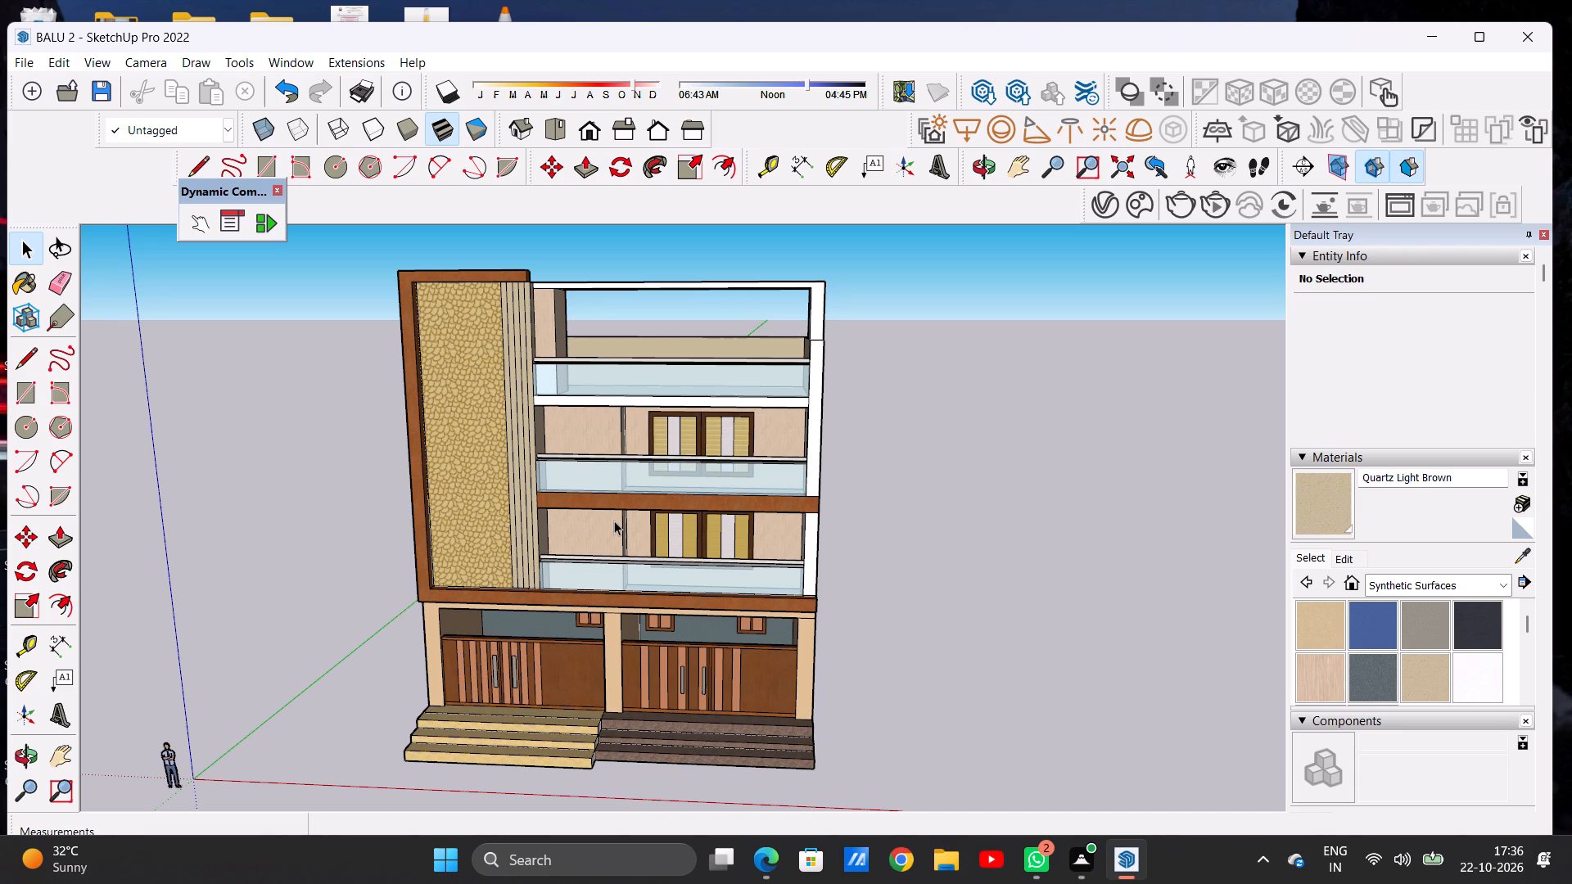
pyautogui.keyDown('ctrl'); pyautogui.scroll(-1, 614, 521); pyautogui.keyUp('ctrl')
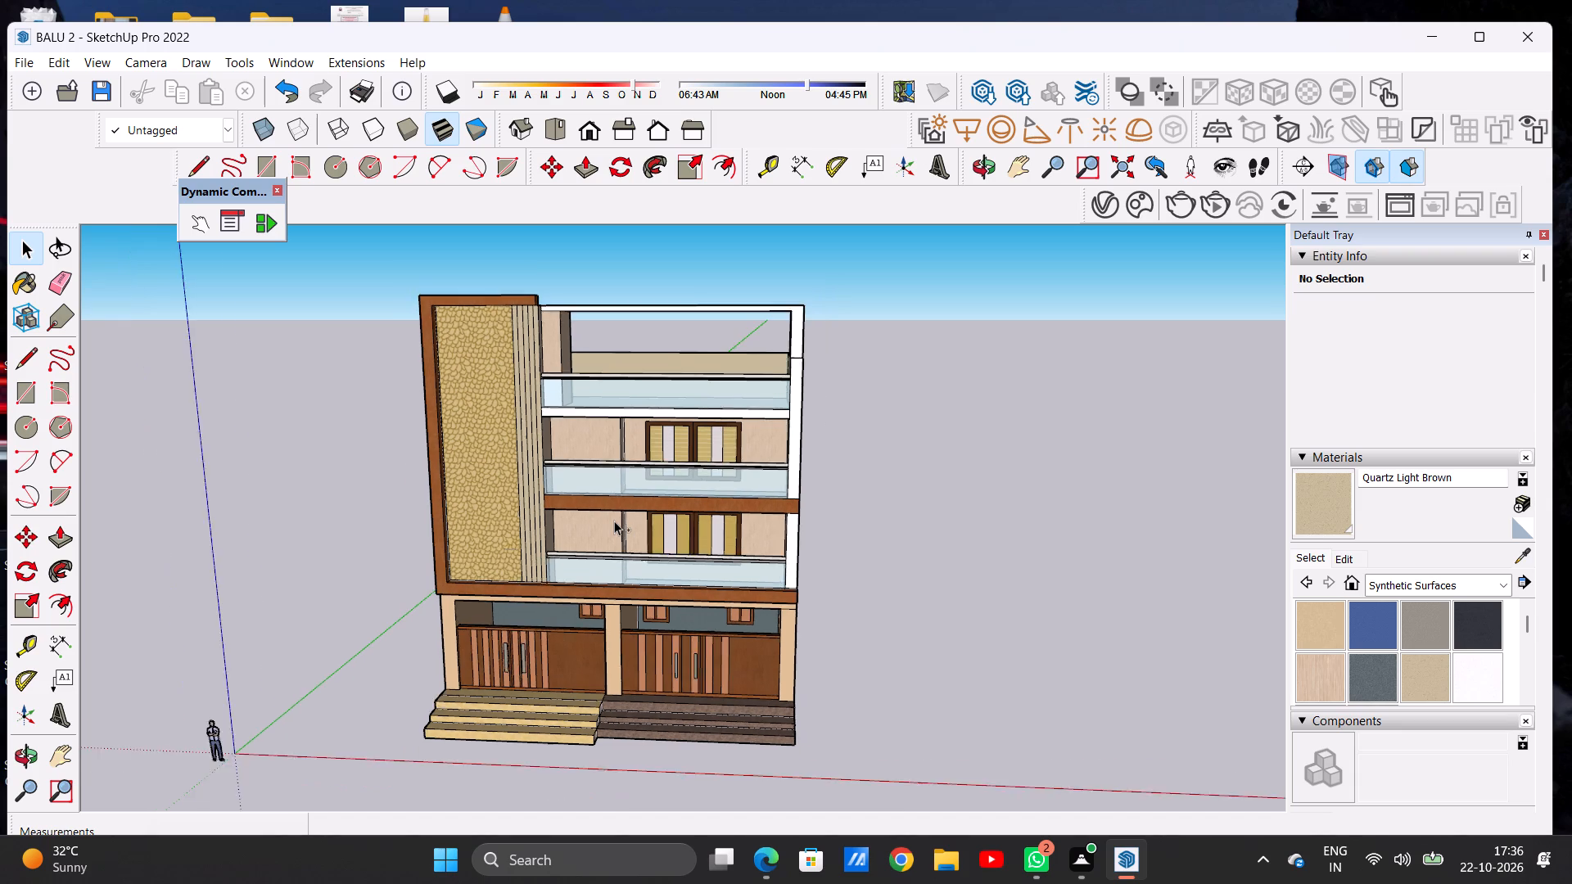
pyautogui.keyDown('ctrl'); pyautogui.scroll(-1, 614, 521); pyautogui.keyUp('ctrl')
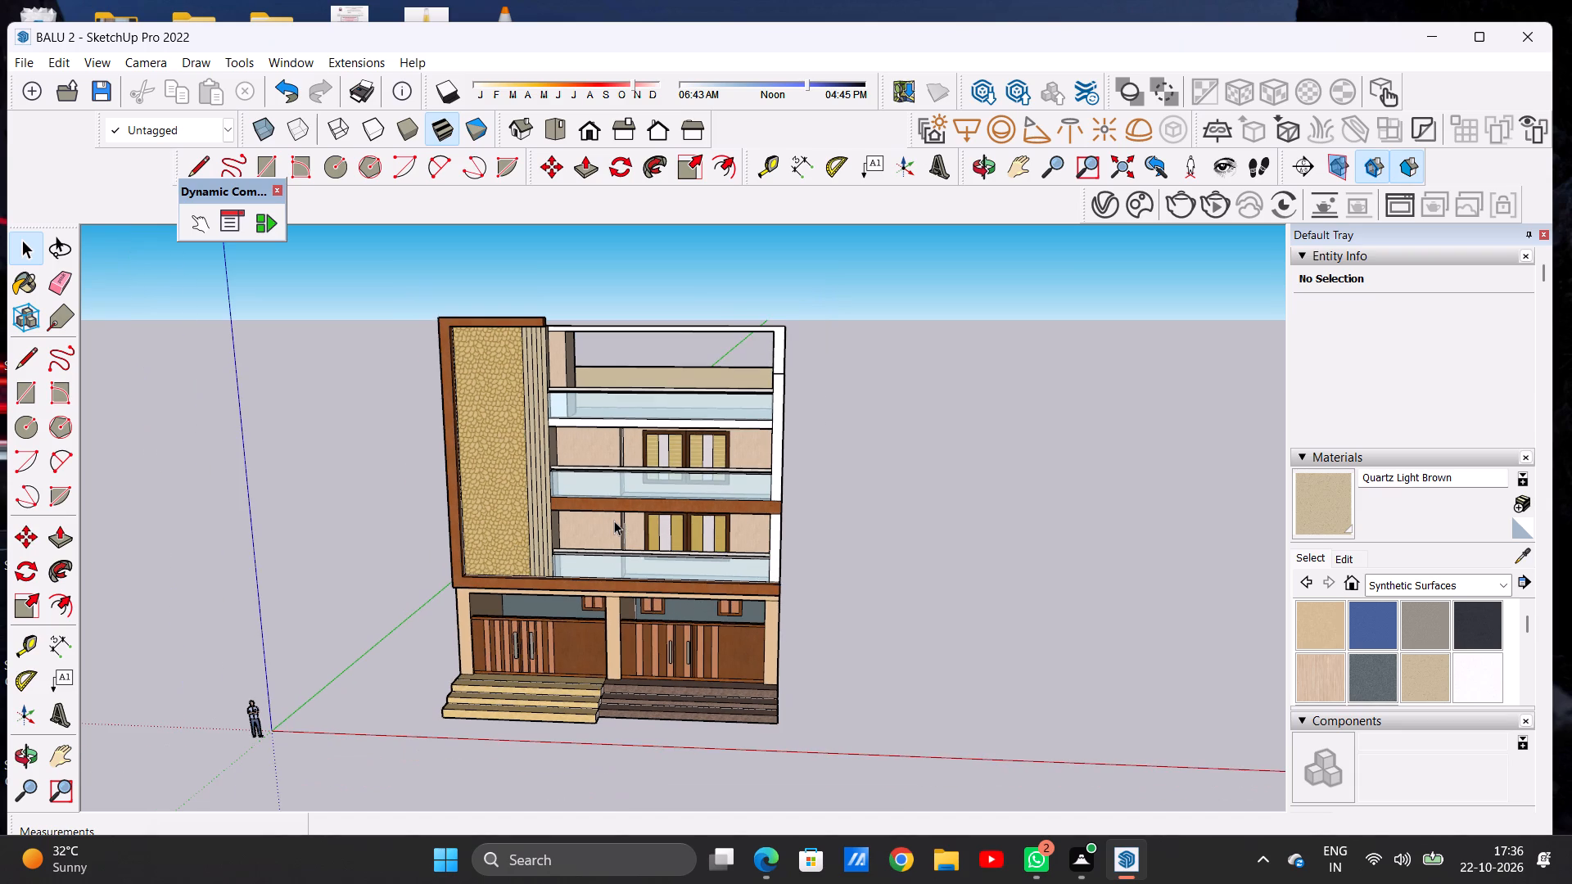